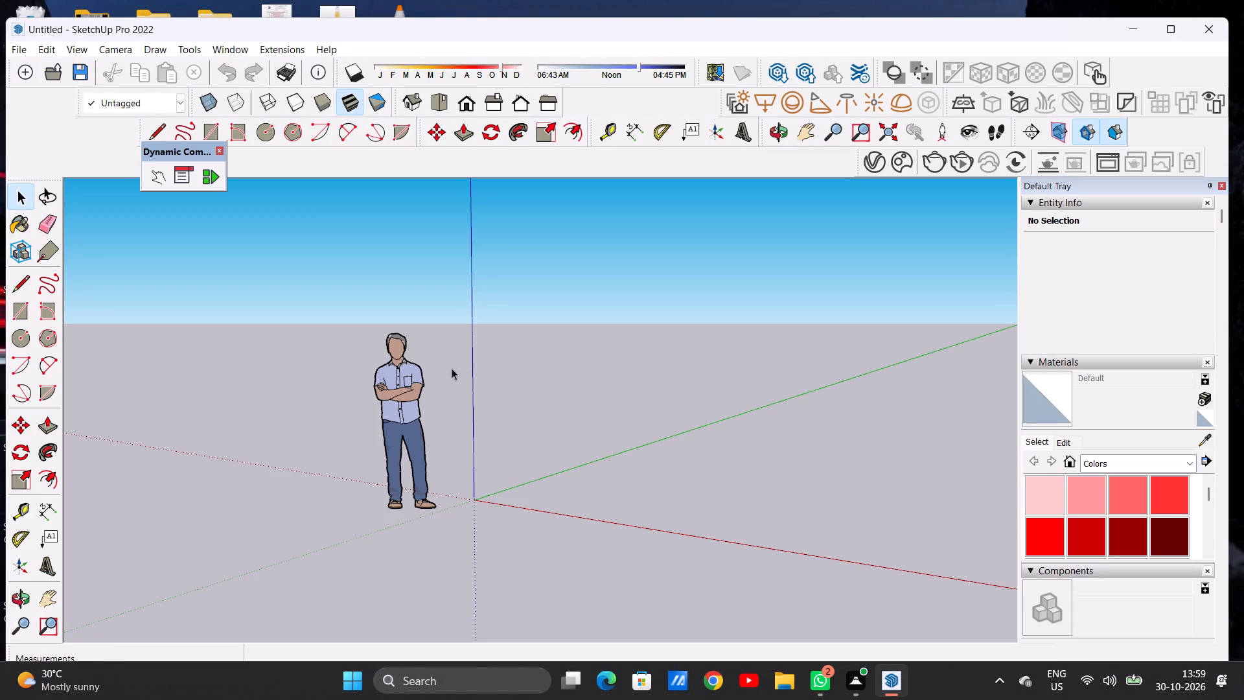
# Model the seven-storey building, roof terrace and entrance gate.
# Switch the model to the standard Top view for drawing in plan.
pyautogui.click(443, 97)
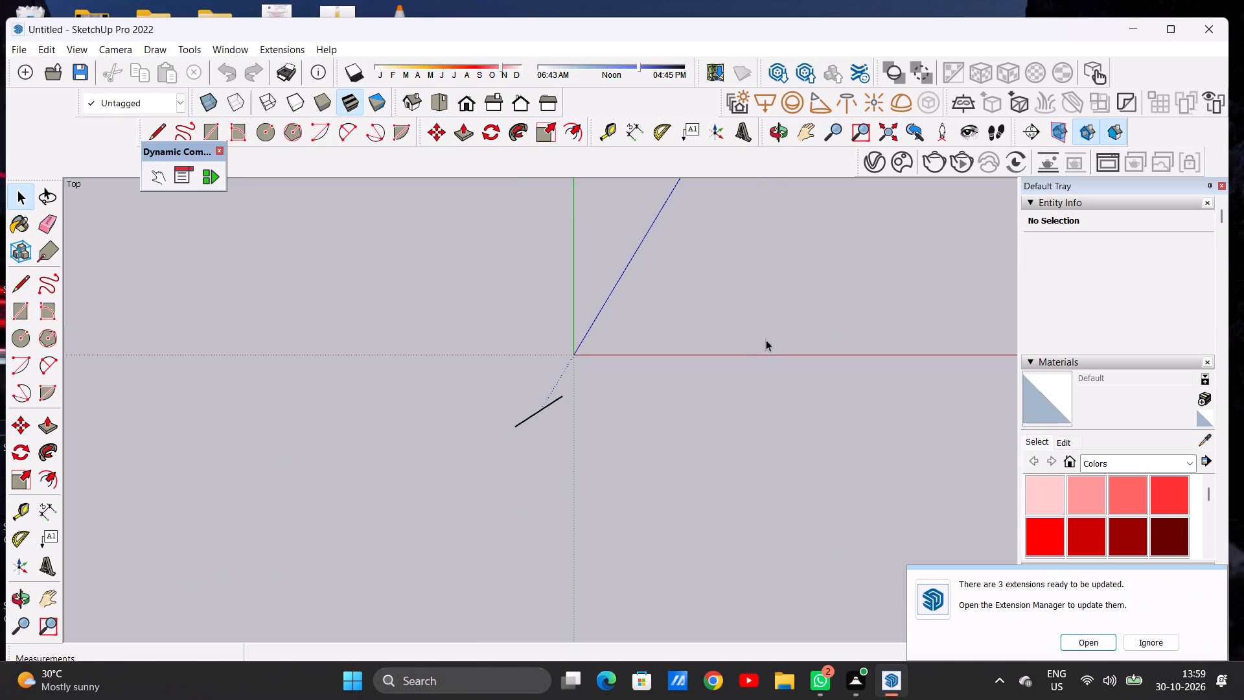
pyautogui.scroll(8, 820, 279)
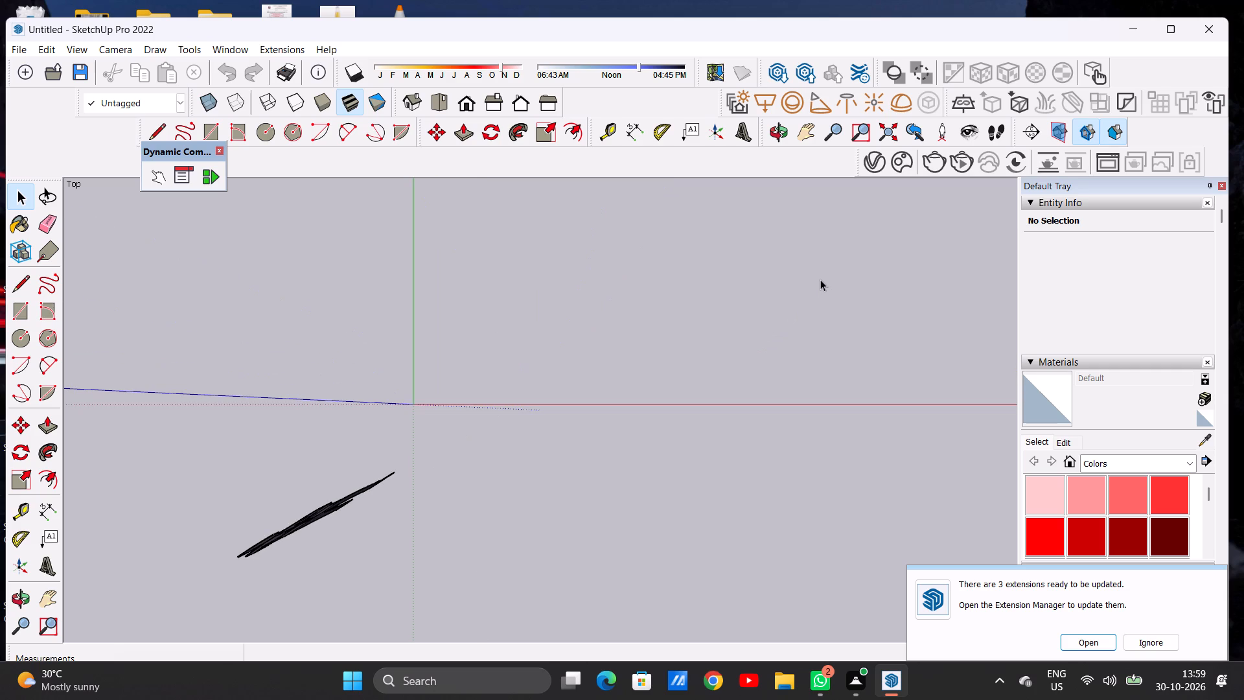
pyautogui.click(809, 141)
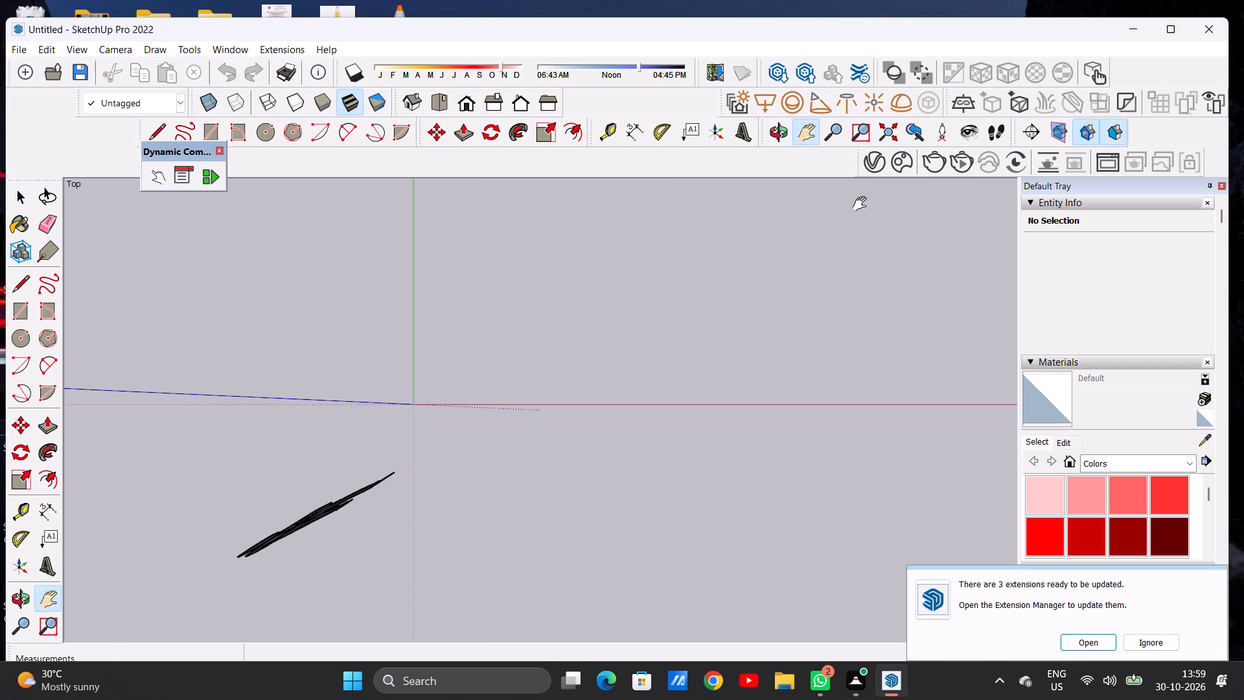
pyautogui.moveTo(862, 210); pyautogui.dragTo(777, 342)
pyautogui.moveTo(909, 326); pyautogui.dragTo(778, 340)
pyautogui.moveTo(936, 337); pyautogui.dragTo(814, 340)
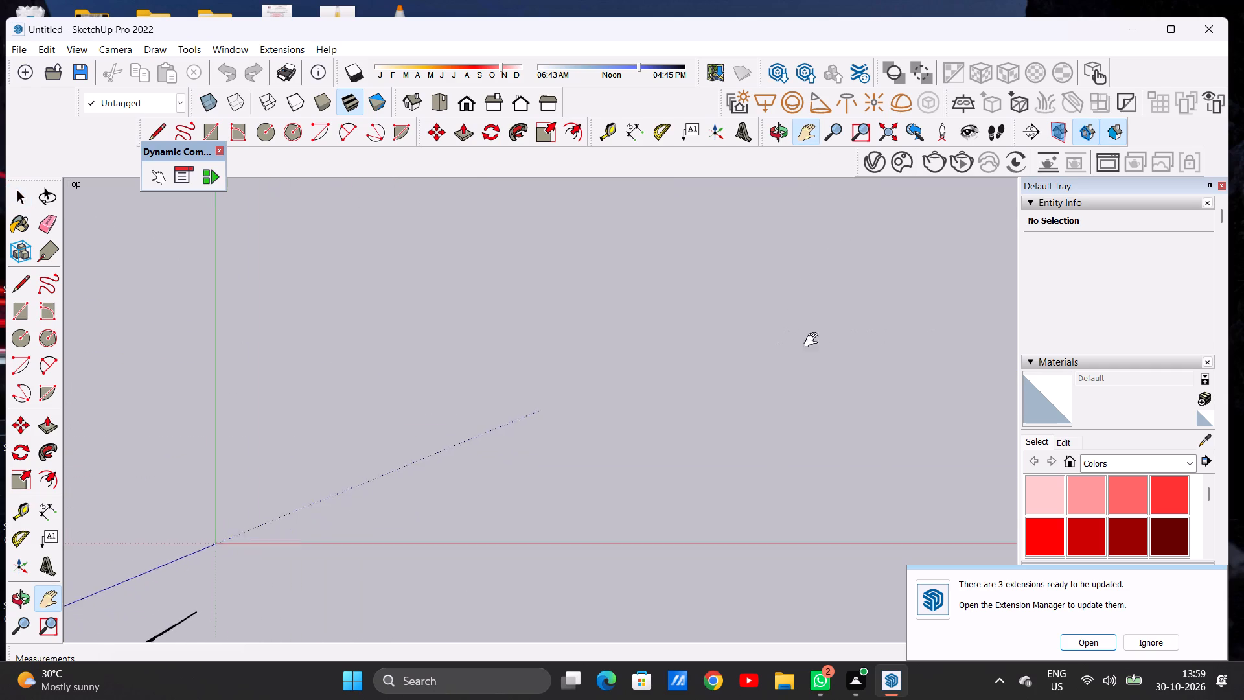
pyautogui.moveTo(814, 340); pyautogui.dragTo(803, 347)
pyautogui.moveTo(906, 314); pyautogui.dragTo(833, 360)
pyautogui.moveTo(868, 293); pyautogui.dragTo(840, 344)
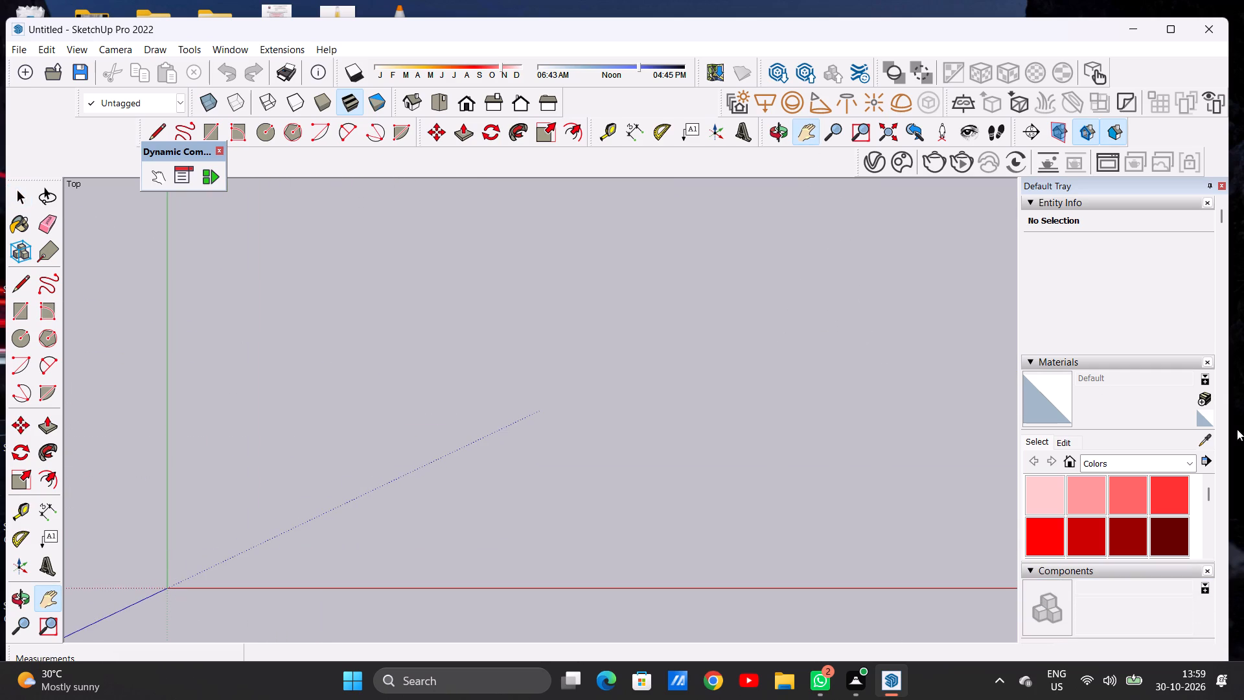
pyautogui.moveTo(624, 421); pyautogui.dragTo(562, 441)
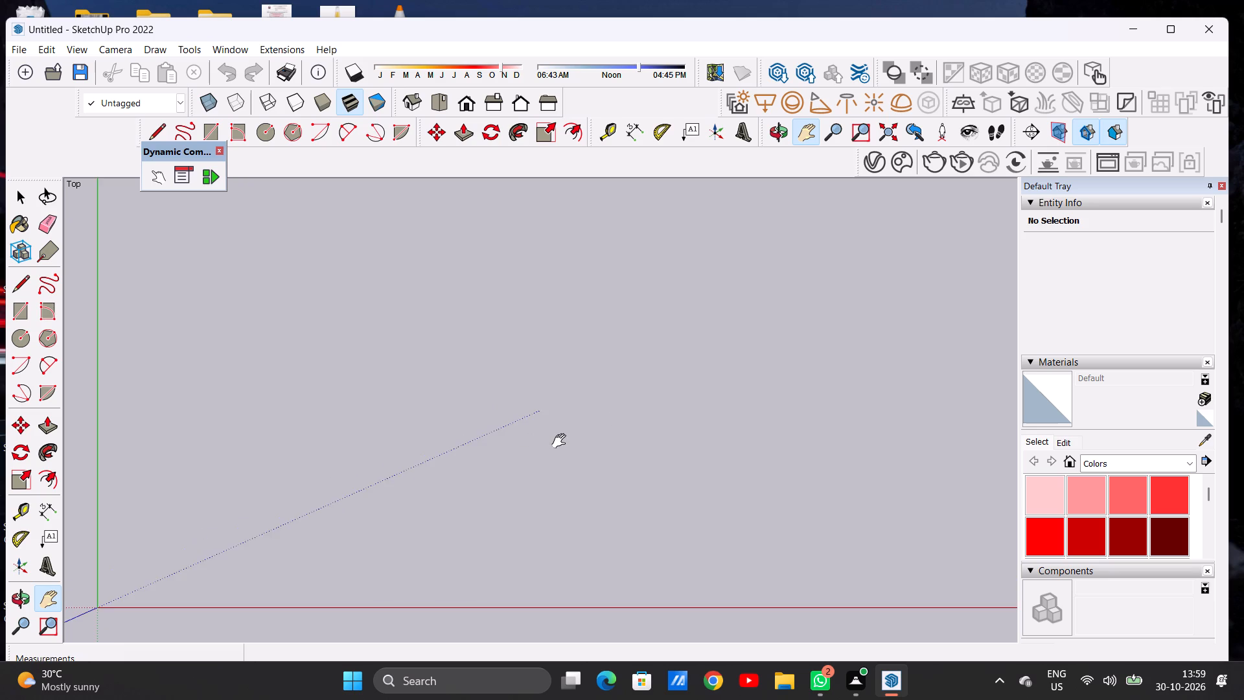
pyautogui.moveTo(562, 441); pyautogui.dragTo(542, 428)
pyautogui.moveTo(542, 428); pyautogui.dragTo(537, 450)
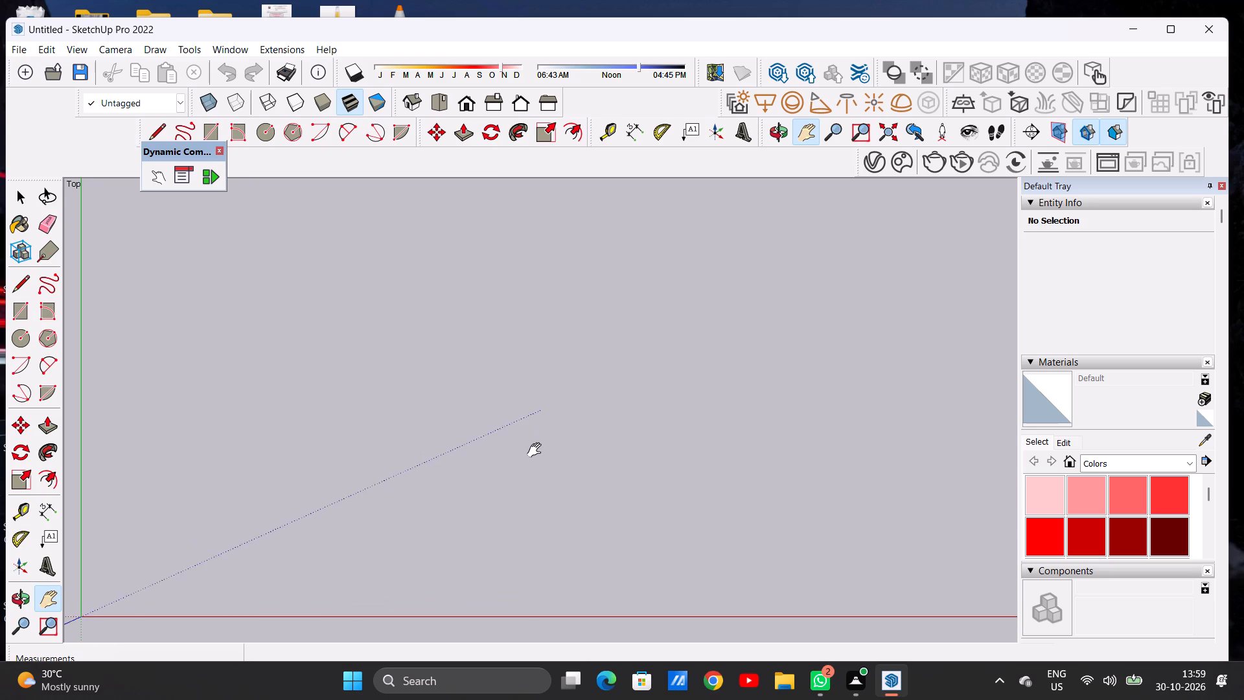
pyautogui.moveTo(537, 450); pyautogui.dragTo(540, 461)
pyautogui.press('space')
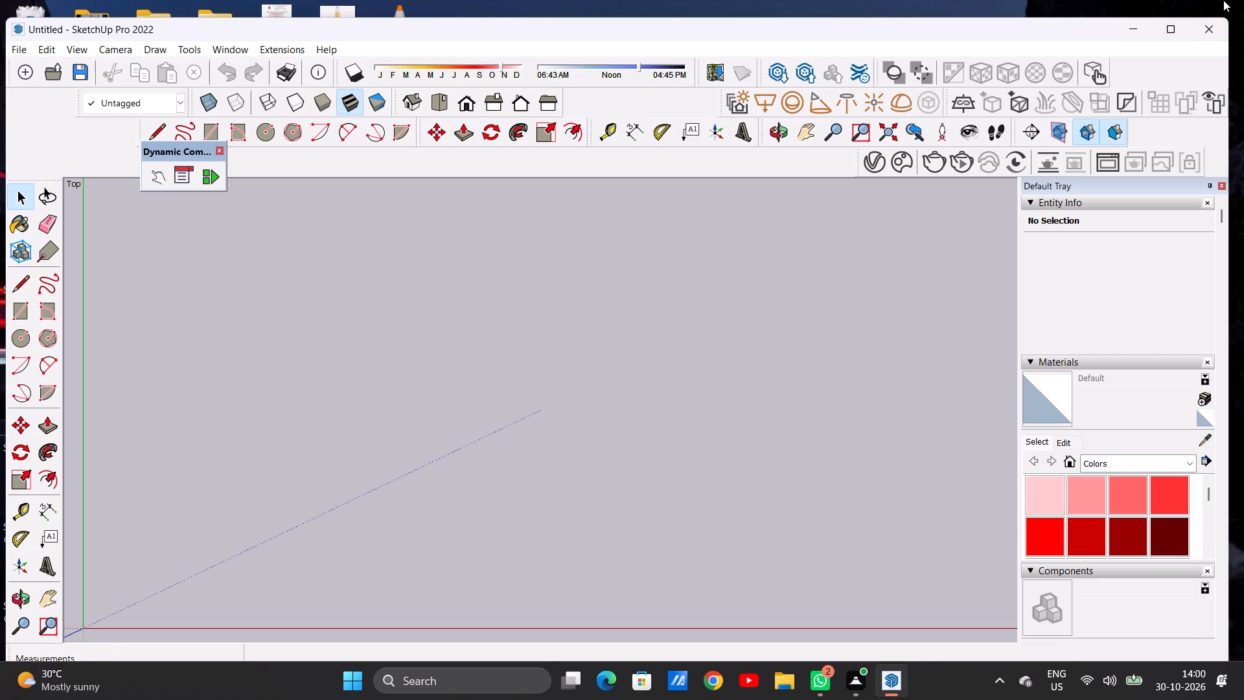
pyautogui.scroll(-4, 1210, 0)
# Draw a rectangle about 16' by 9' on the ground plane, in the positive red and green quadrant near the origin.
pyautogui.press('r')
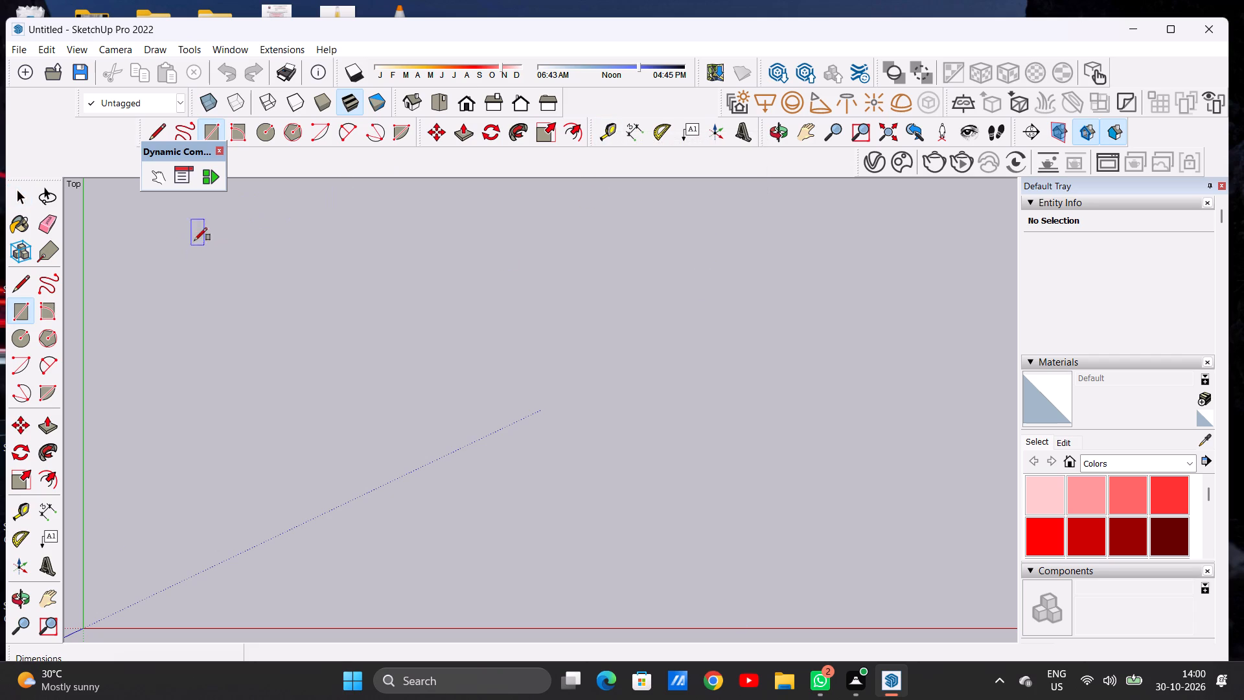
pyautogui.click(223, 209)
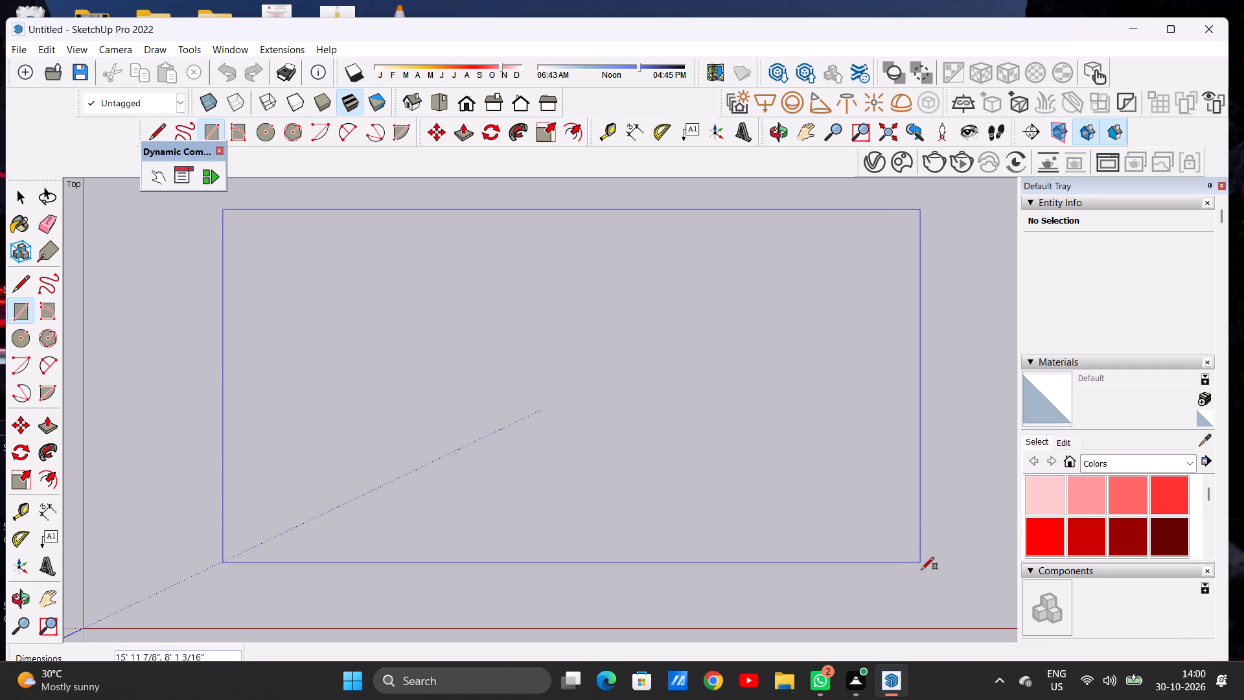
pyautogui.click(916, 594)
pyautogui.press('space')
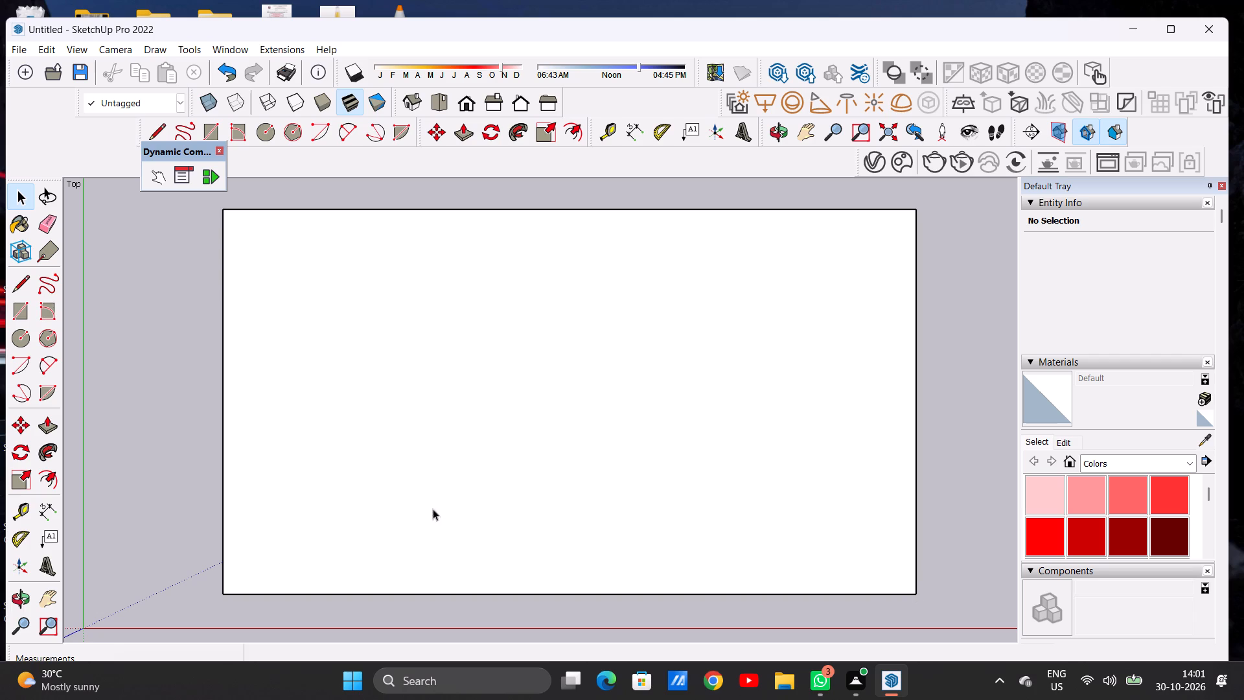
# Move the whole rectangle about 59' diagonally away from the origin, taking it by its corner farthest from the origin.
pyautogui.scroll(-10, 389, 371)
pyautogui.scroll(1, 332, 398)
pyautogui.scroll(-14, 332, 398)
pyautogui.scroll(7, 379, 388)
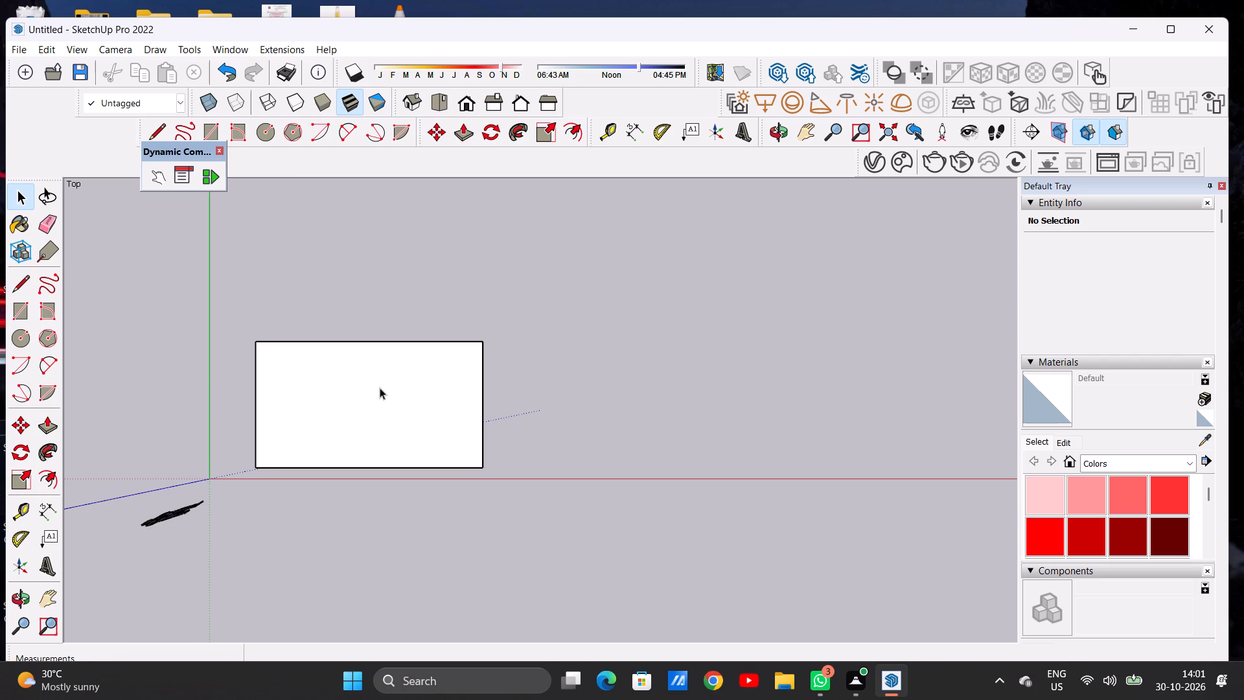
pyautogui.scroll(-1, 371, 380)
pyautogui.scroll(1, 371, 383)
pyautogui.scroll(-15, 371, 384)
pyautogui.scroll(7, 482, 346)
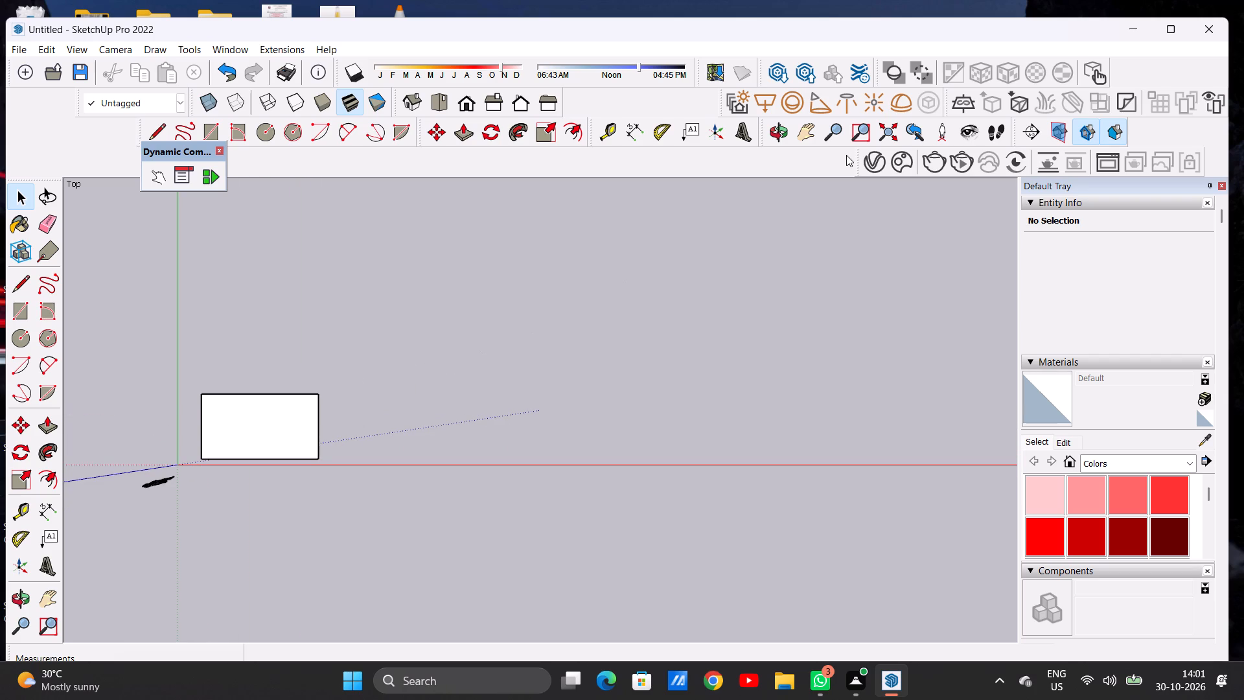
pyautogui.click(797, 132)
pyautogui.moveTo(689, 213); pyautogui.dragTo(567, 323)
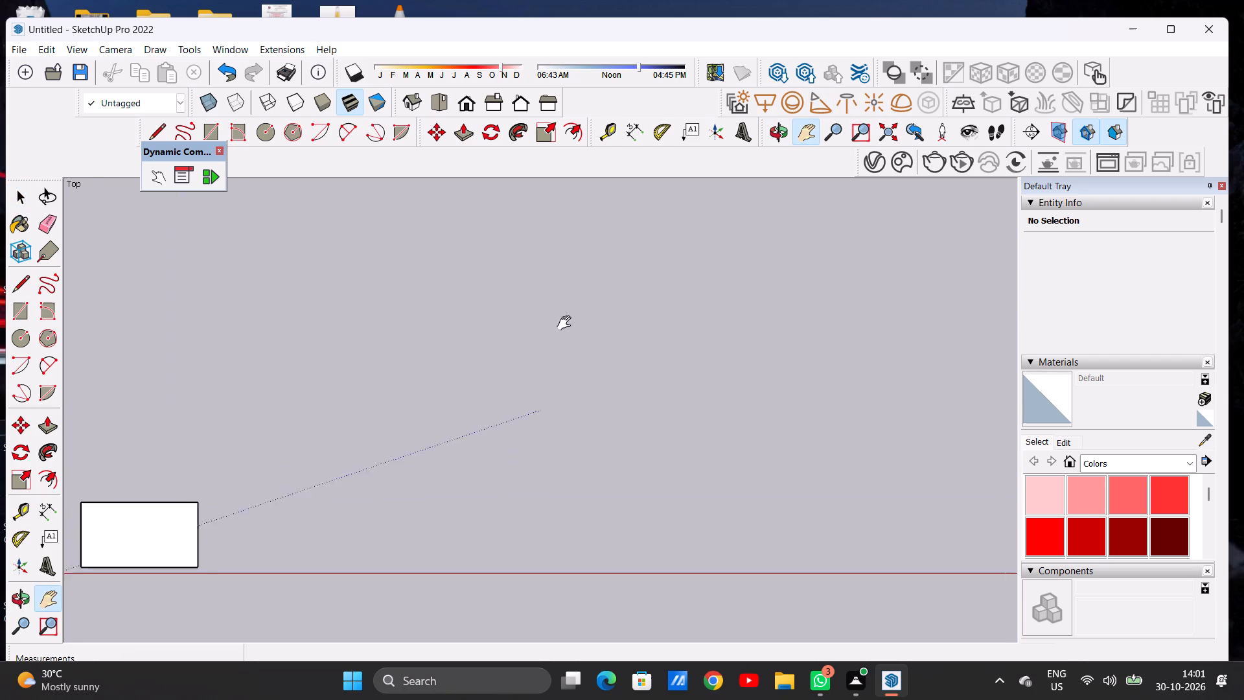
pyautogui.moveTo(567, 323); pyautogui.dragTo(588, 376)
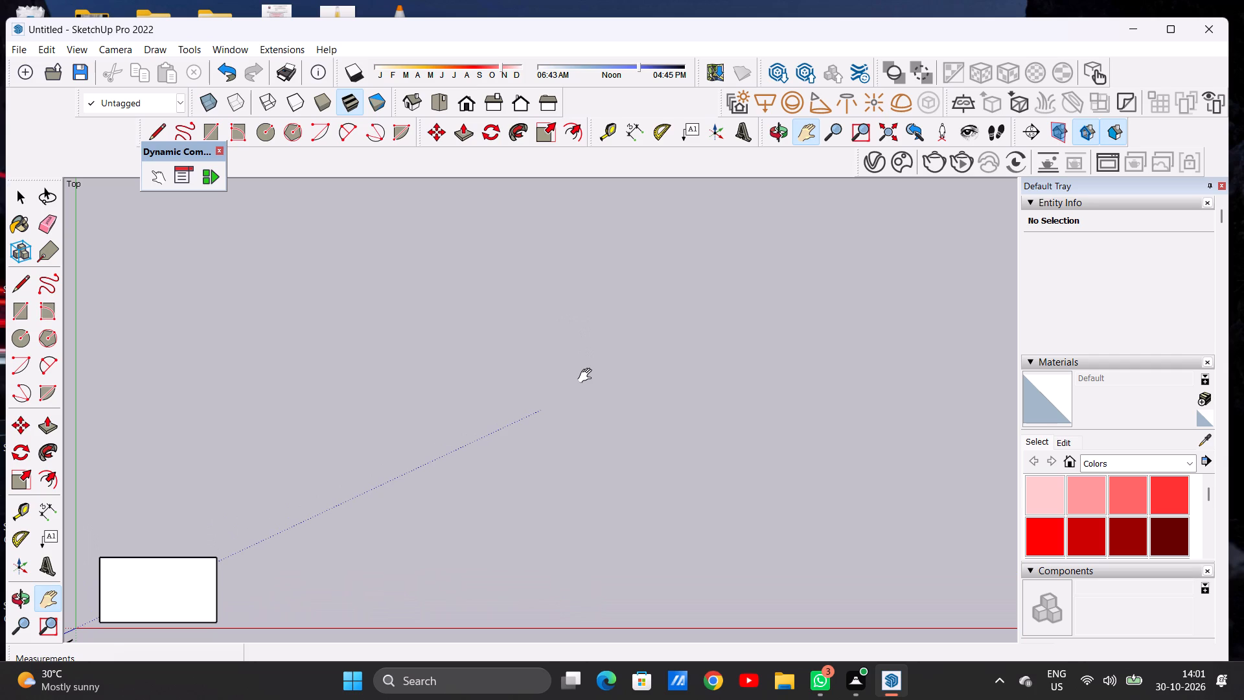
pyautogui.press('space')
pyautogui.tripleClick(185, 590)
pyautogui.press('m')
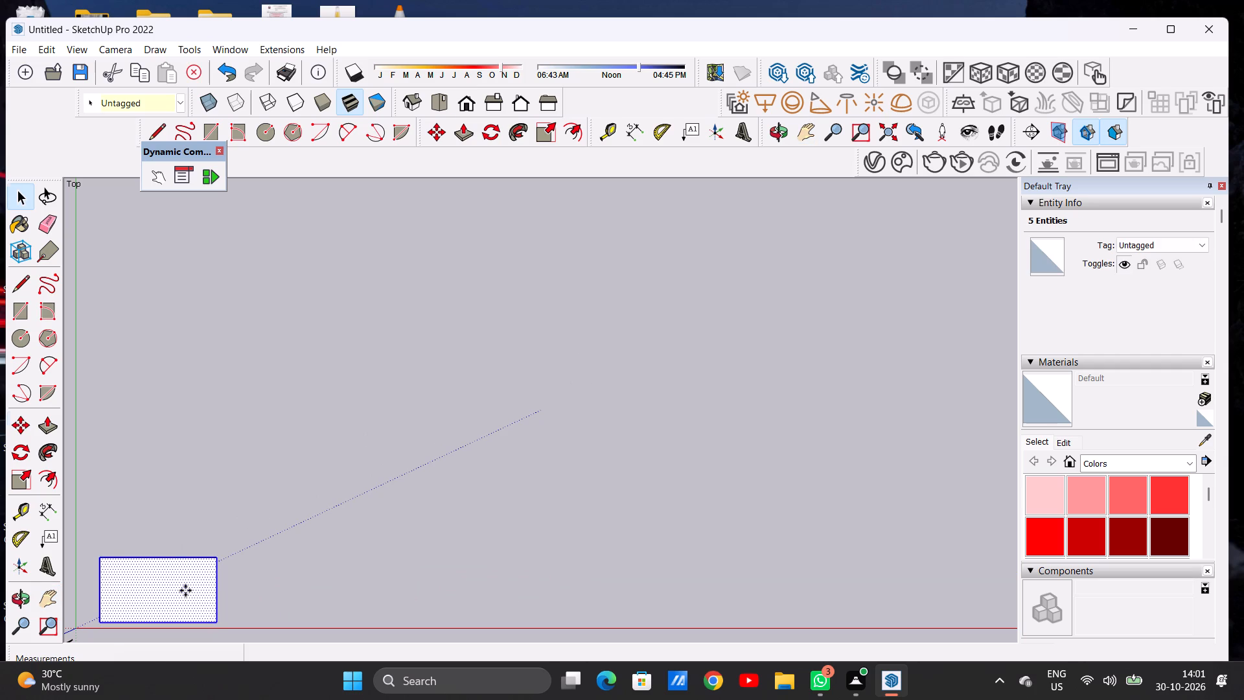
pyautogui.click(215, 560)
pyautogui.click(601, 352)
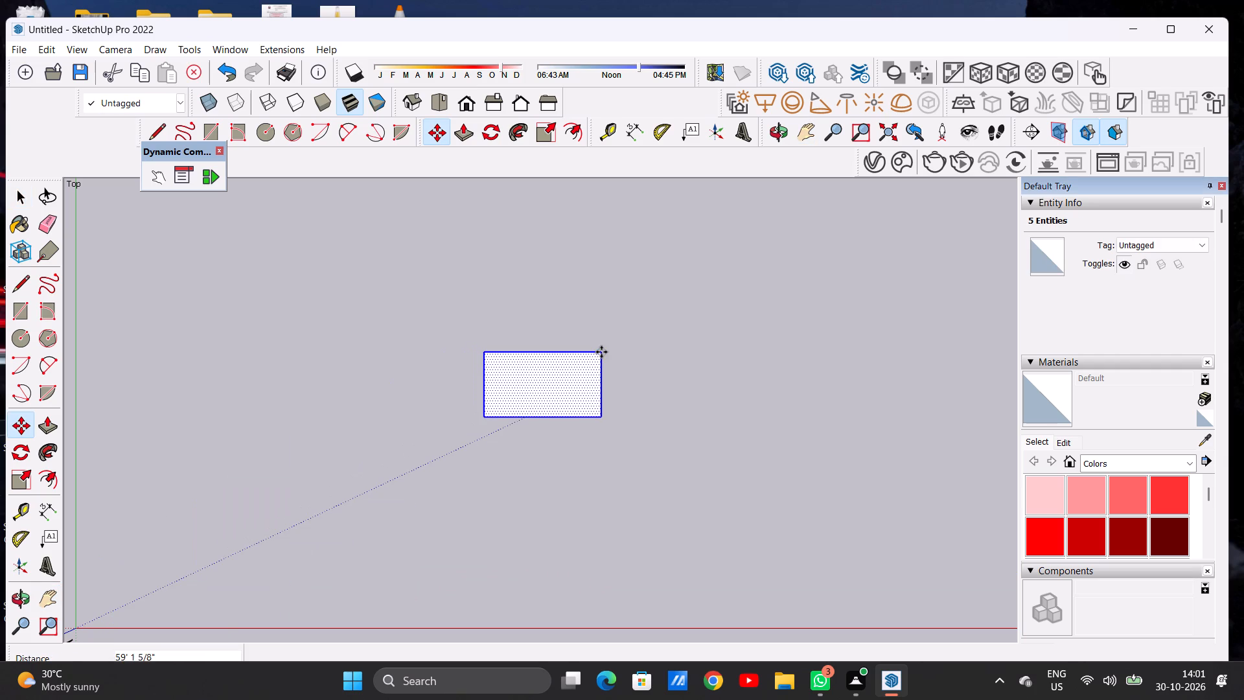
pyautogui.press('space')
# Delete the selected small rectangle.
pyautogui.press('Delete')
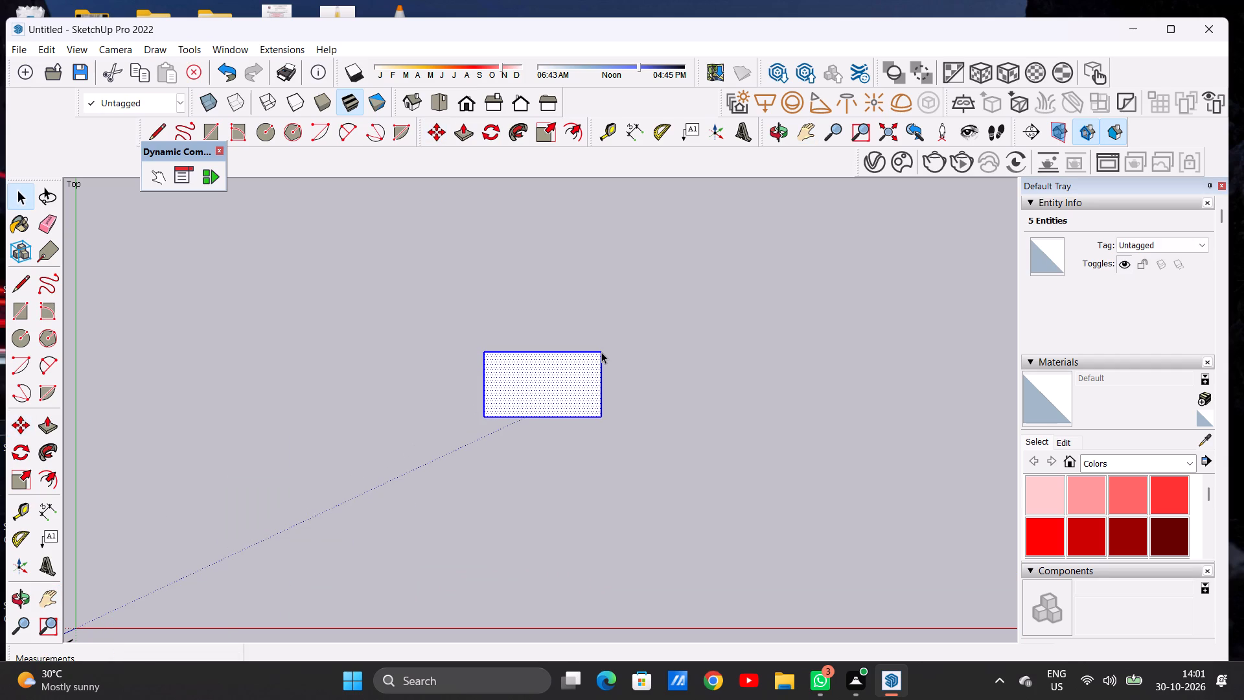
# Draw a much larger rectangle about 95' by 51' on the ground plane, in the positive red and green quadrant.
pyautogui.press('r')
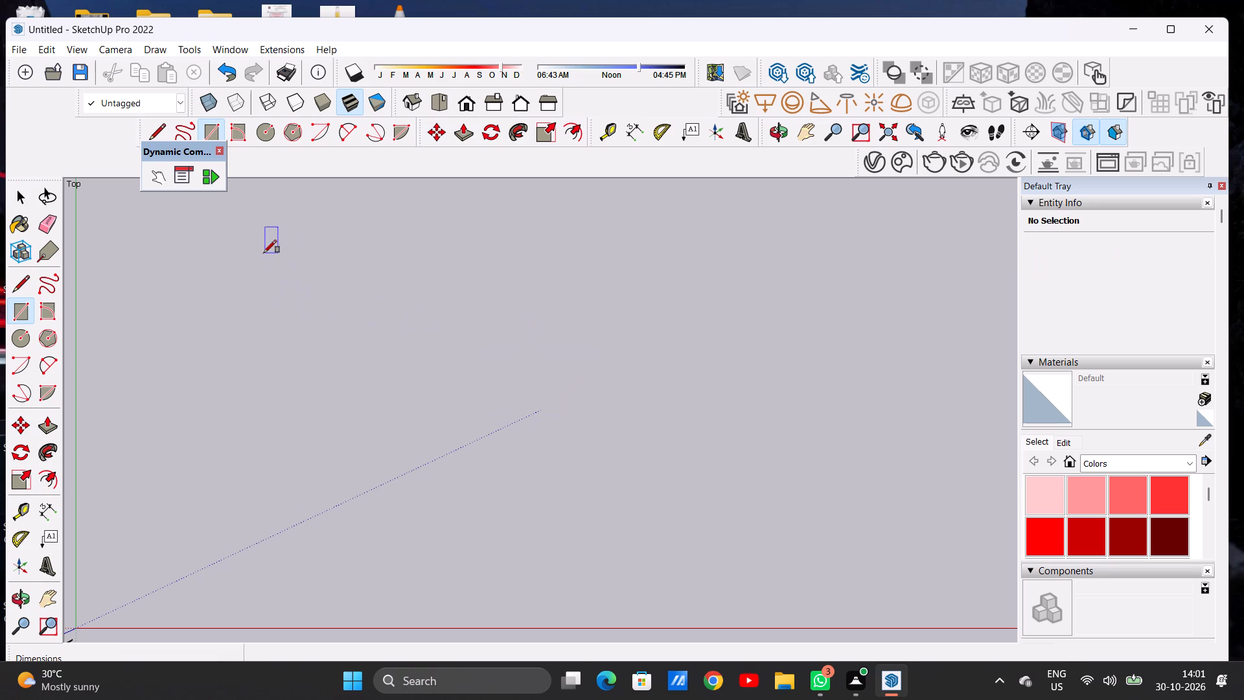
pyautogui.click(244, 225)
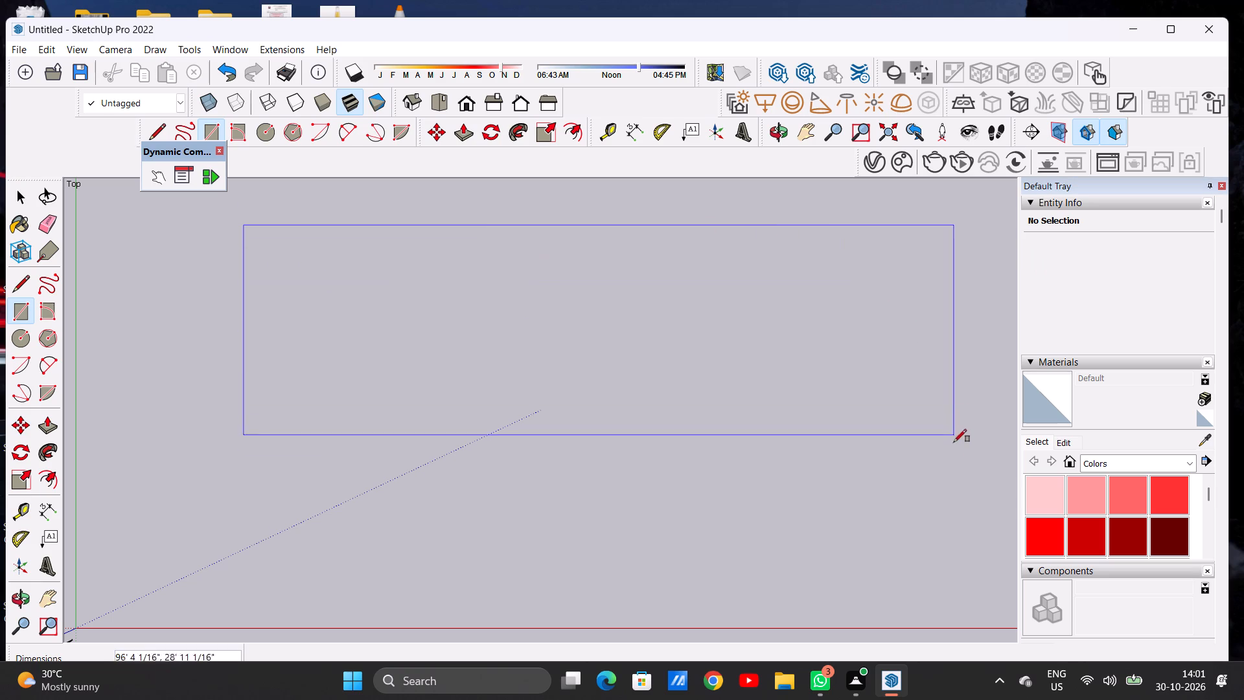
pyautogui.click(947, 603)
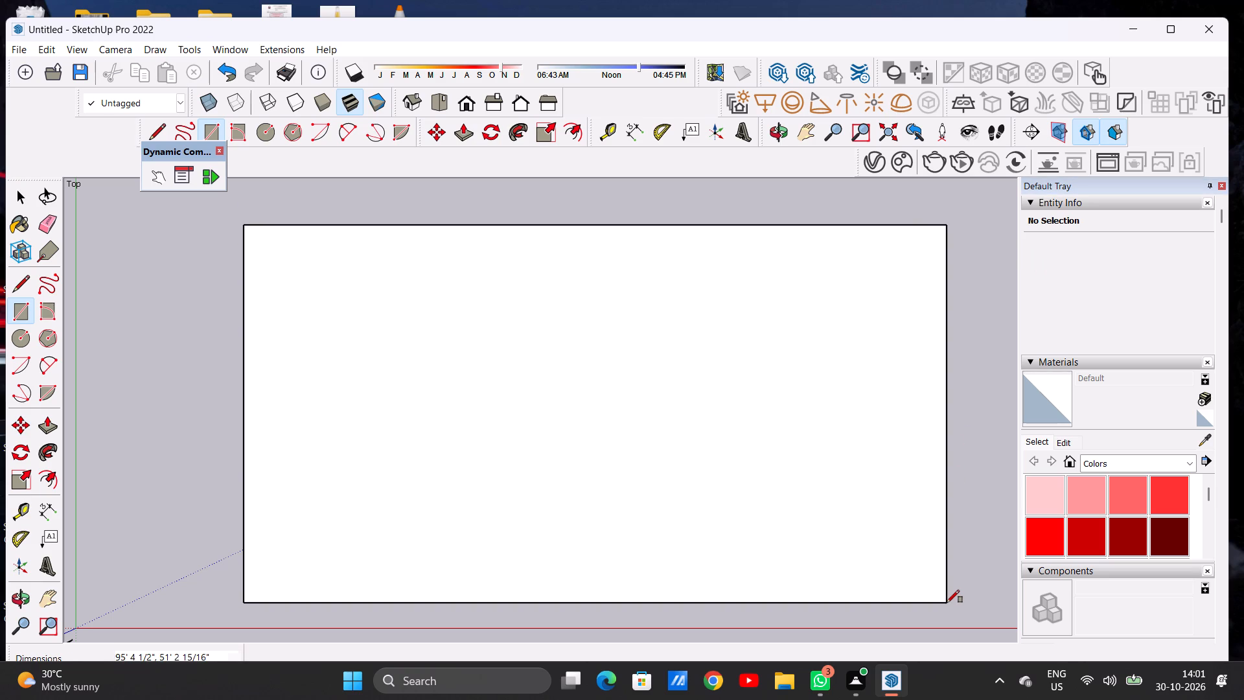
pyautogui.press('space')
# Move the large rectangle with its edges about 90' diagonally away from the origin, and clear the selection.
pyautogui.scroll(-8, 346, 419)
pyautogui.scroll(3, 424, 393)
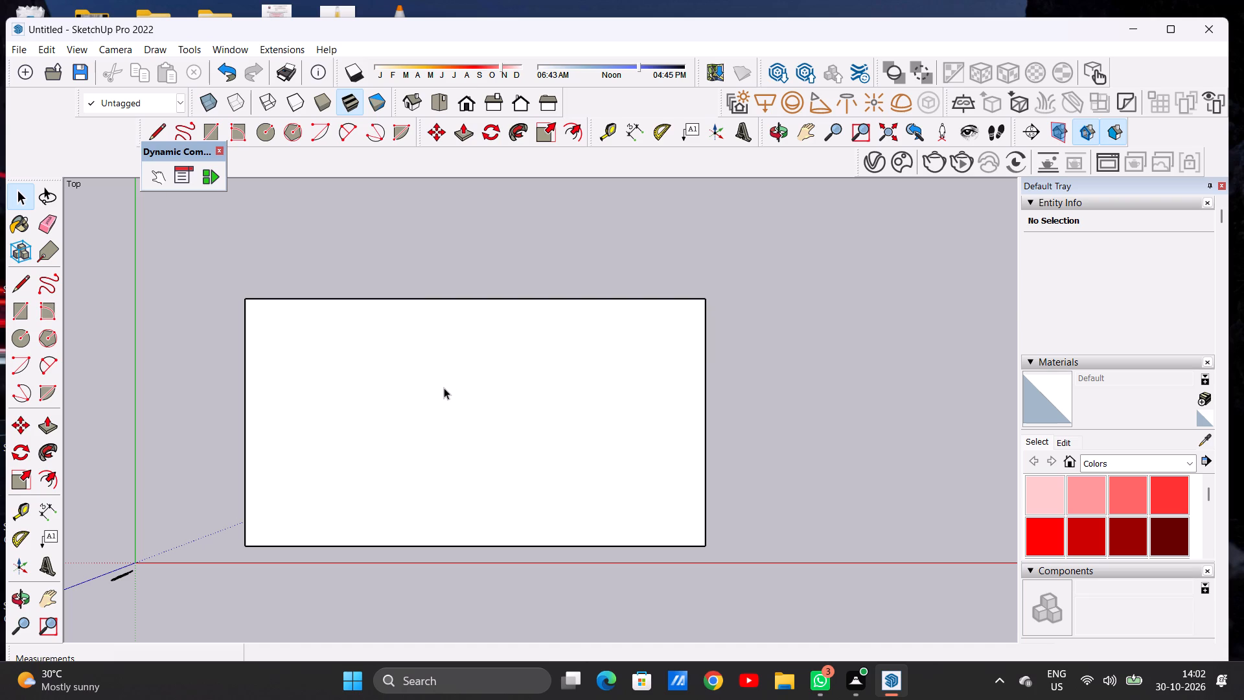
pyautogui.scroll(-7, 444, 389)
pyautogui.scroll(6, 450, 393)
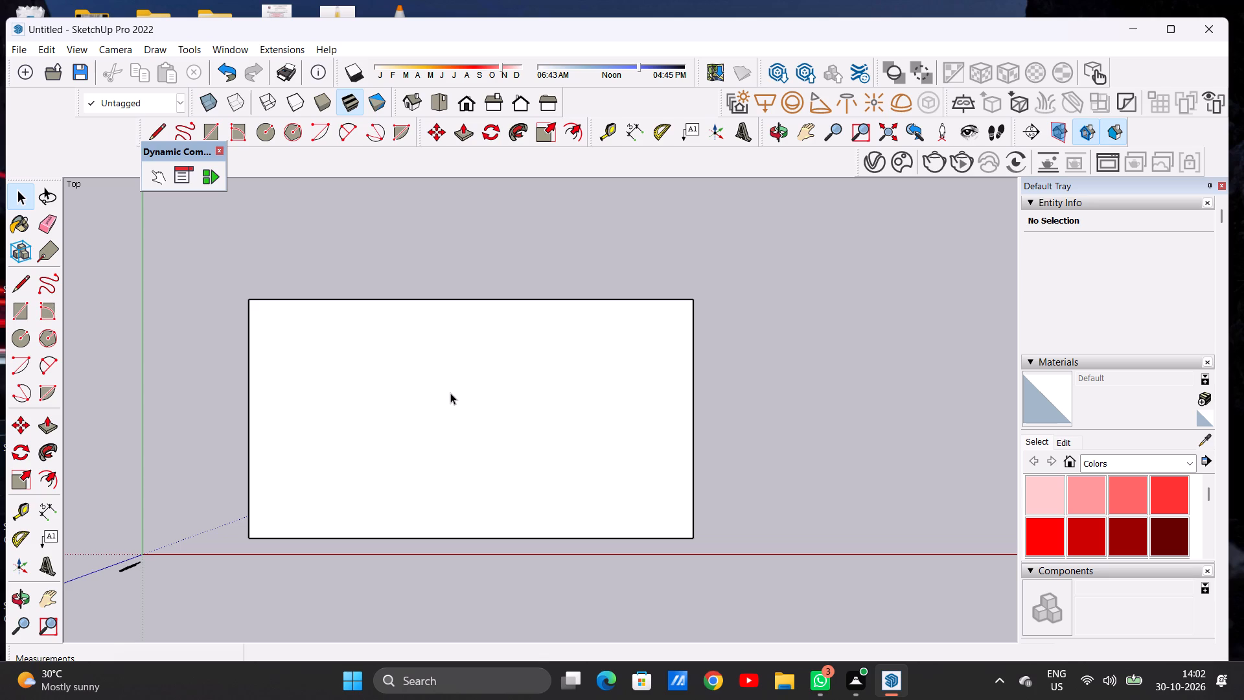
pyautogui.scroll(-7, 446, 427)
pyautogui.scroll(3, 708, 364)
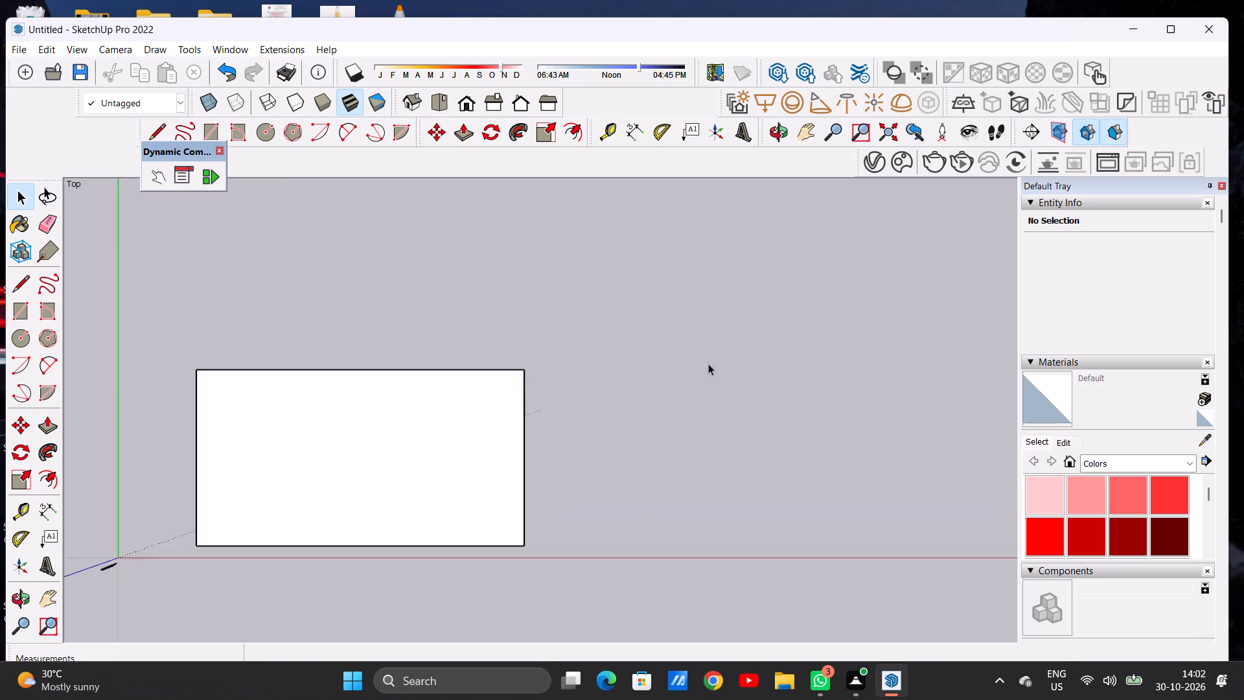
pyautogui.scroll(4, 708, 364)
pyautogui.scroll(-5, 584, 386)
pyautogui.scroll(2, 619, 289)
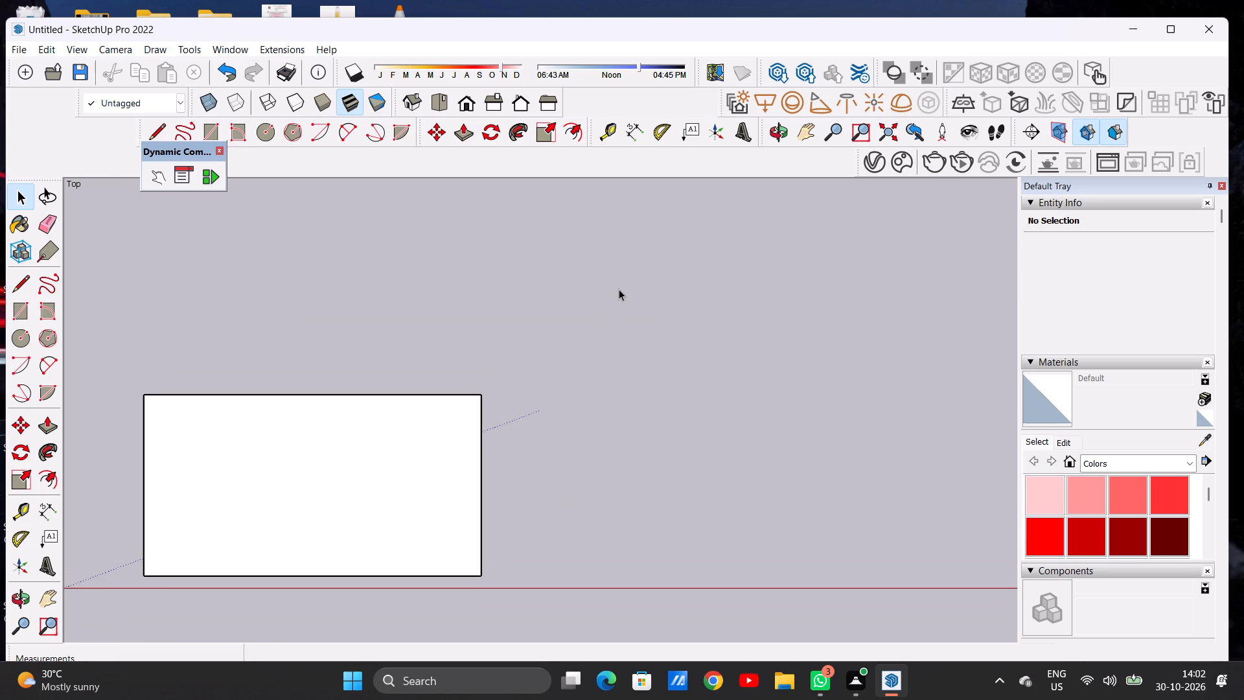
pyautogui.scroll(-2, 619, 289)
pyautogui.scroll(1, 618, 281)
pyautogui.doubleClick(465, 441)
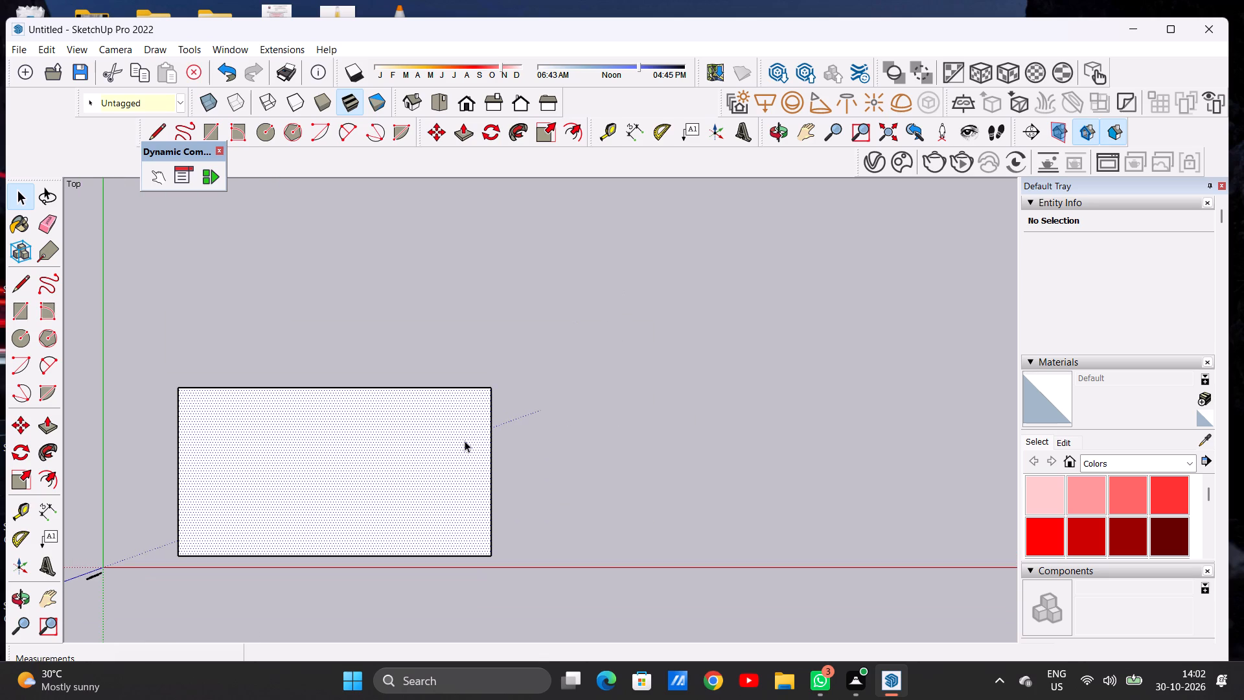
pyautogui.press('m')
pyautogui.click(490, 391)
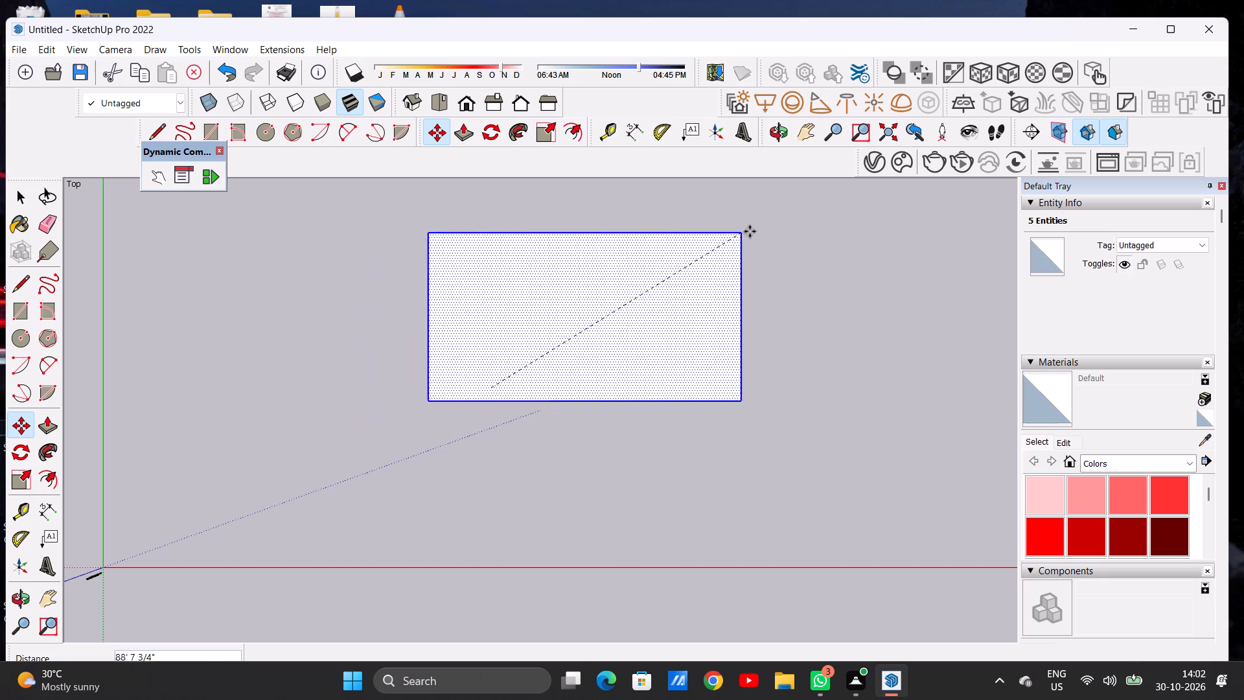
pyautogui.click(752, 231)
pyautogui.press('space')
pyautogui.press('space')
pyautogui.click(827, 251)
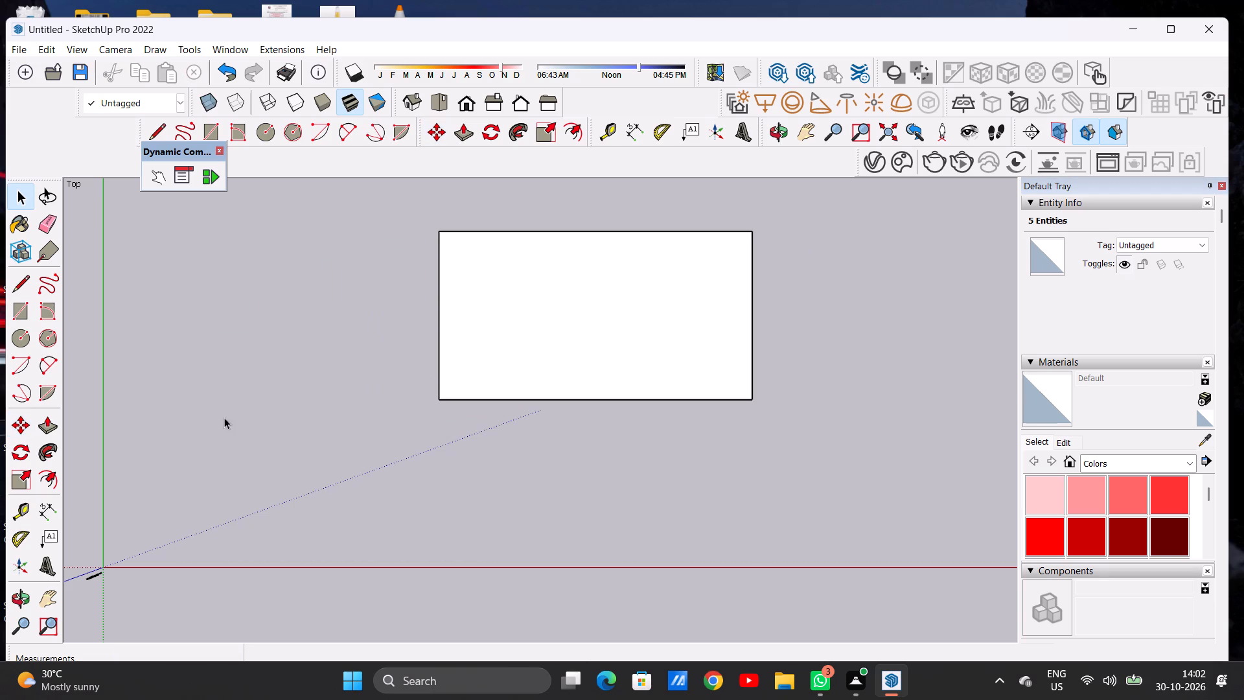
# Move the large rectangle with its edges about 450' farther diagonally away from the origin, taking it by its far corner.
pyautogui.scroll(-5, 221, 423)
pyautogui.scroll(6, 231, 388)
pyautogui.scroll(-6, 220, 381)
pyautogui.scroll(3, 284, 212)
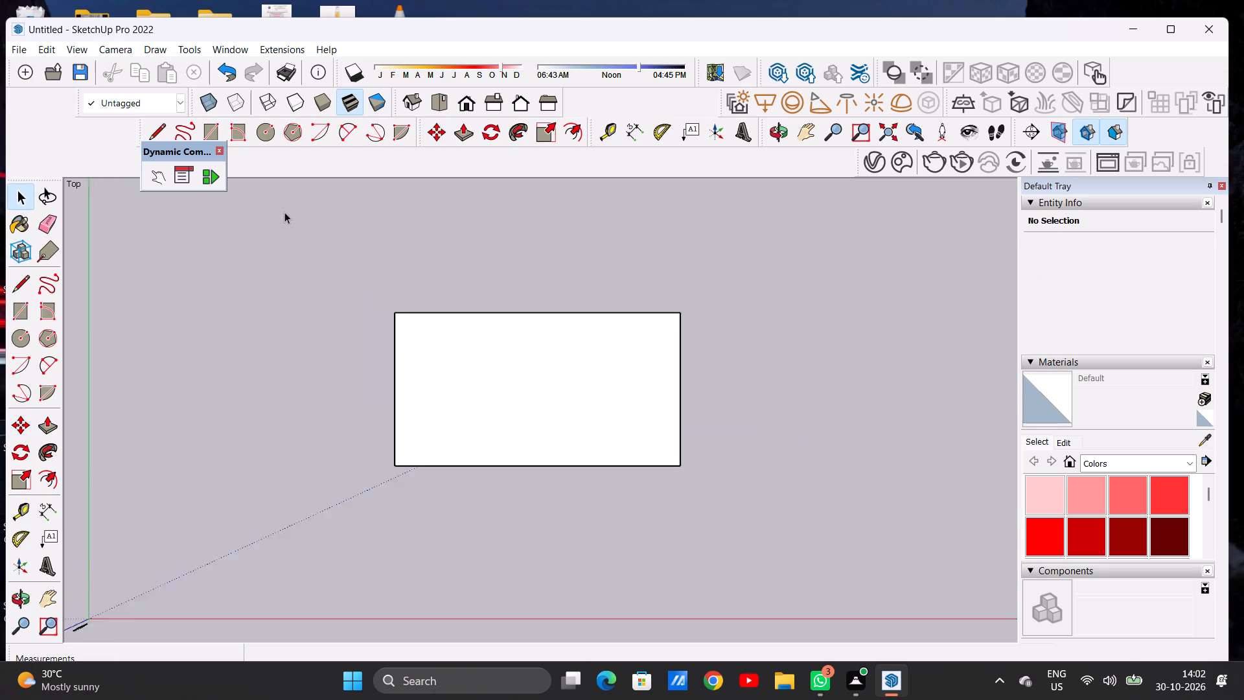
pyautogui.scroll(2, 284, 212)
pyautogui.scroll(-20, 259, 249)
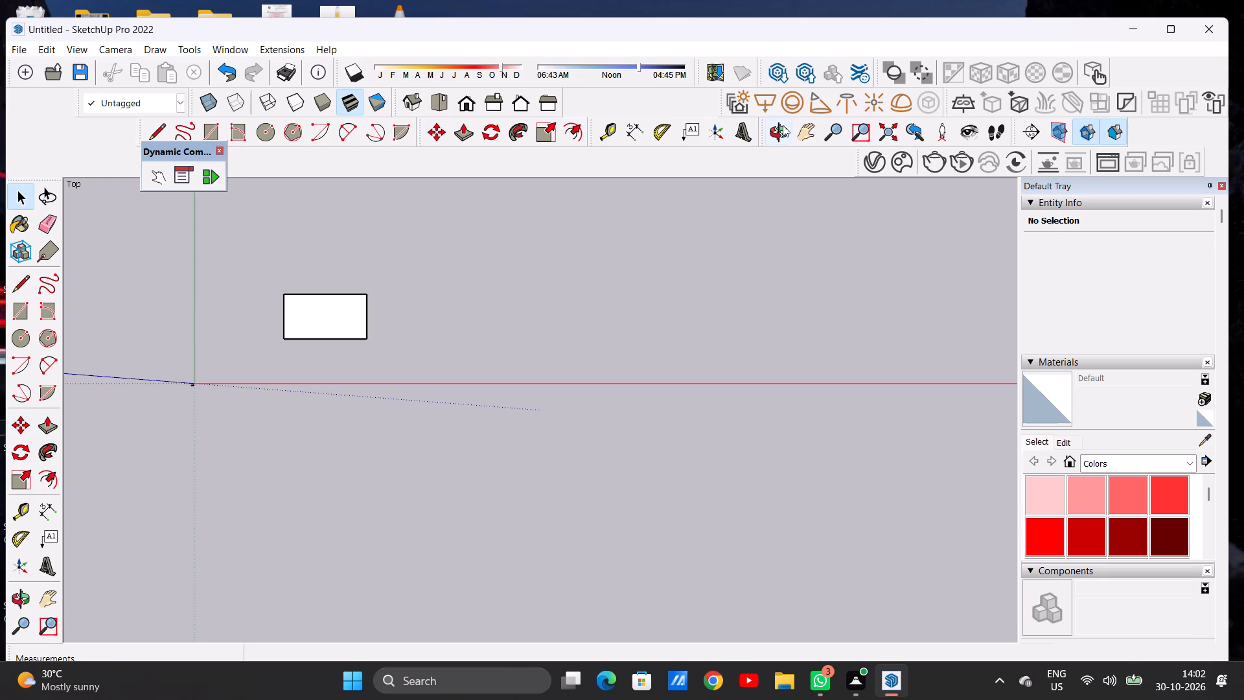
pyautogui.click(803, 135)
pyautogui.moveTo(652, 278); pyautogui.dragTo(577, 471)
pyautogui.moveTo(576, 413); pyautogui.dragTo(565, 436)
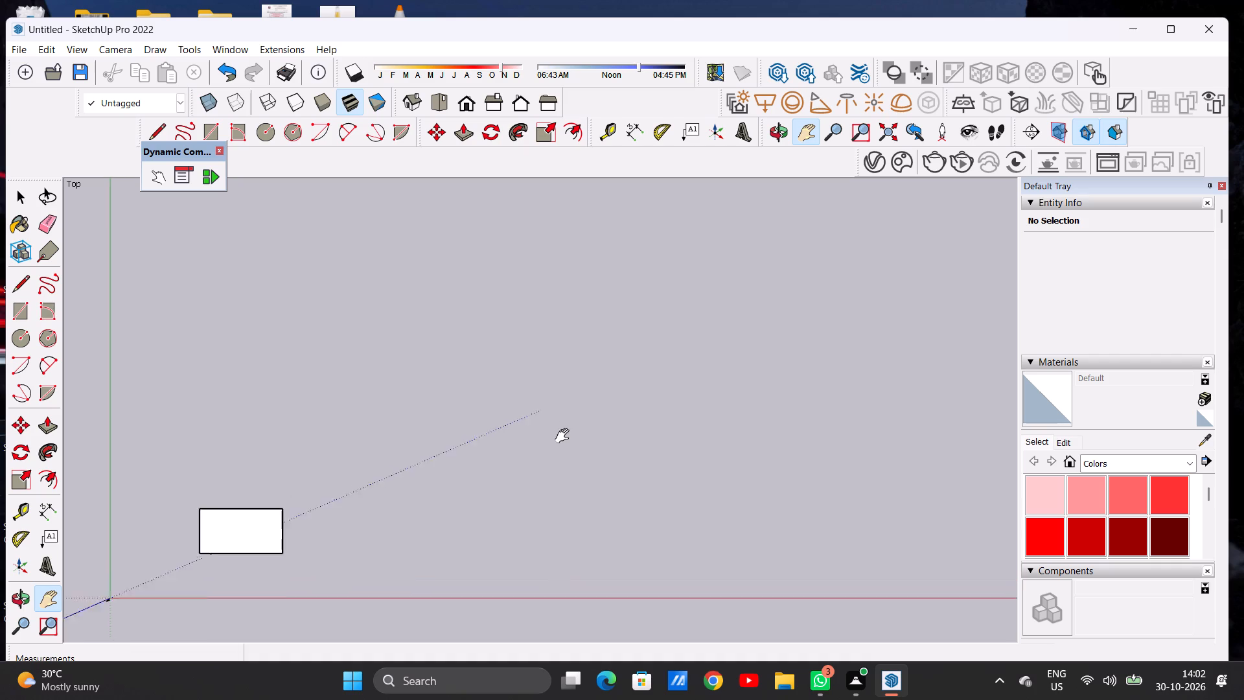
pyautogui.moveTo(565, 436); pyautogui.dragTo(549, 459)
pyautogui.press('space')
pyautogui.doubleClick(231, 554)
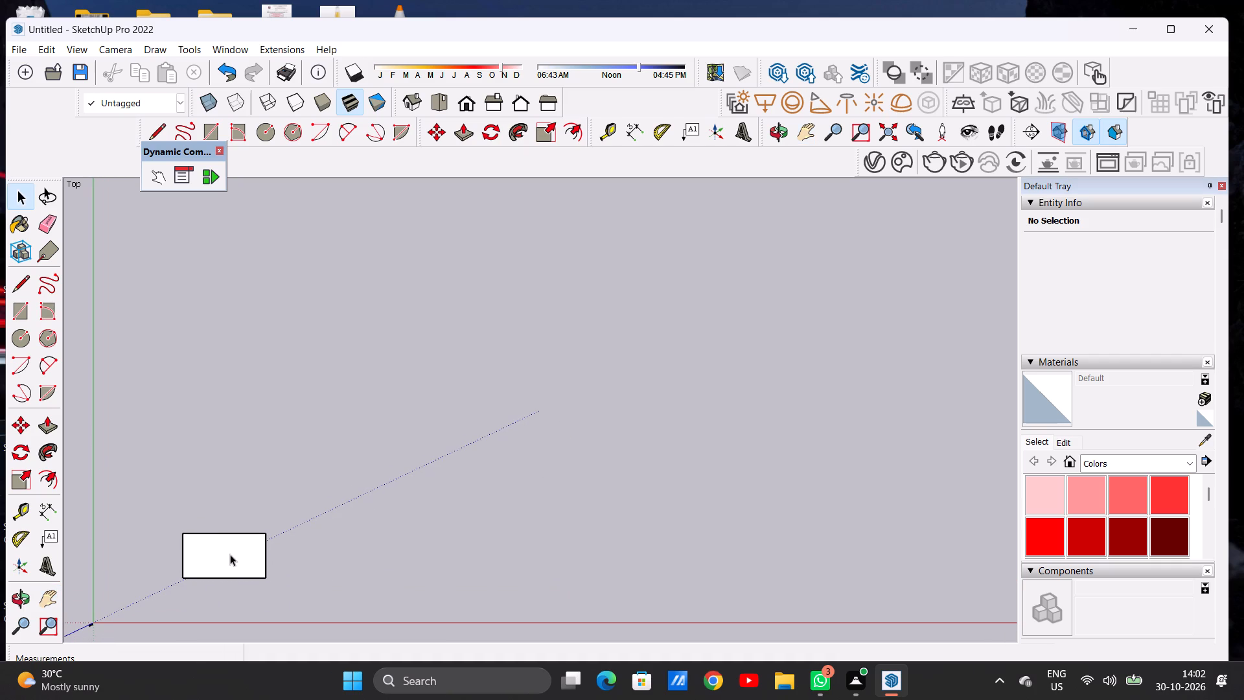
pyautogui.press('m')
pyautogui.click(268, 532)
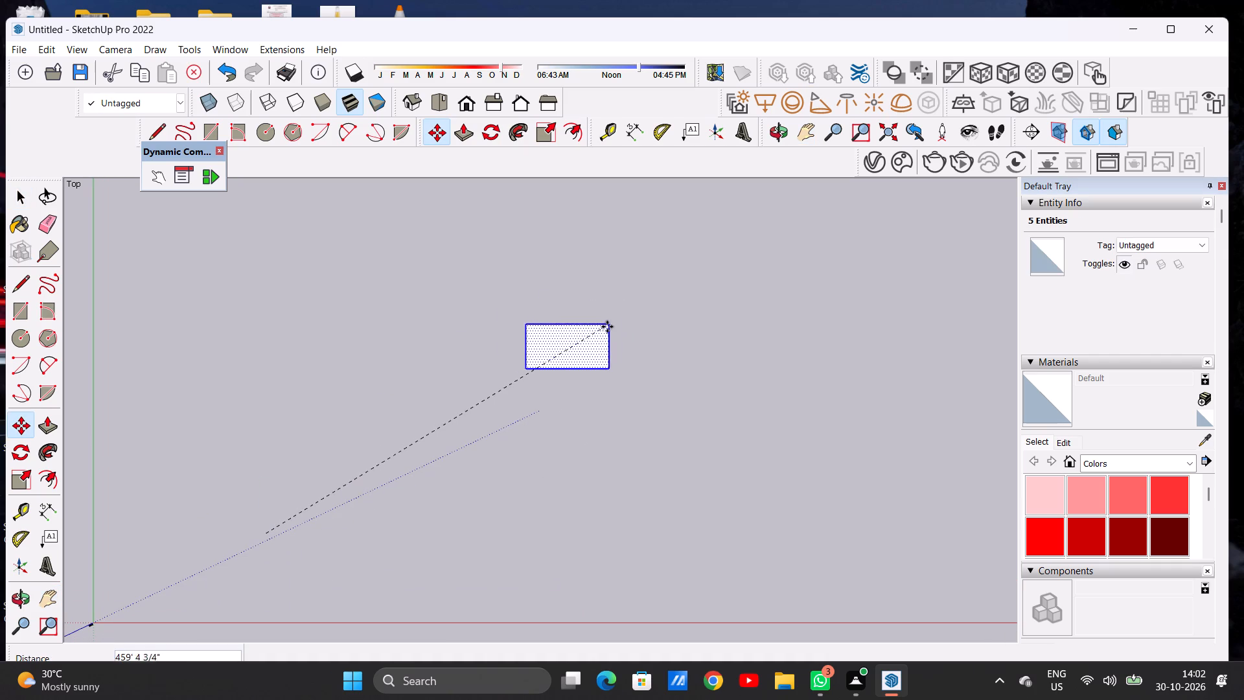
pyautogui.click(599, 333)
pyautogui.press('space')
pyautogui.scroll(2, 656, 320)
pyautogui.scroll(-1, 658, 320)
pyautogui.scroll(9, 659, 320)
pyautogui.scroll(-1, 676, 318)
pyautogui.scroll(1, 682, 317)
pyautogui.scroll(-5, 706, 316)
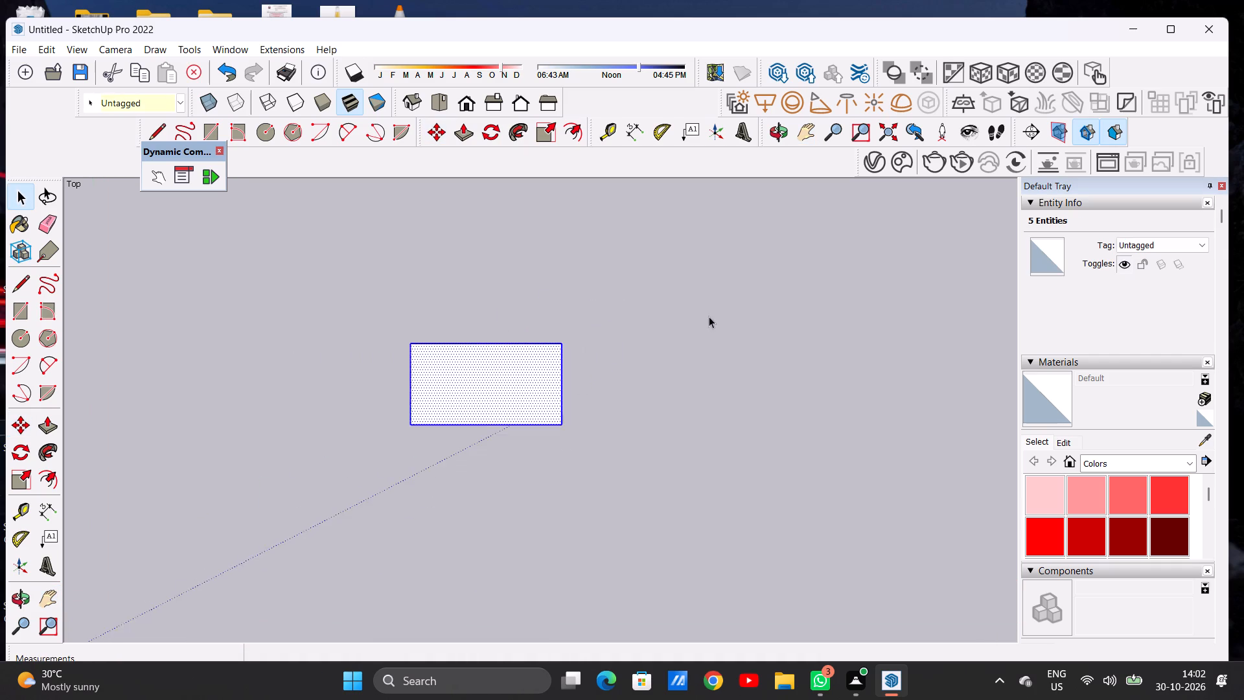
# Clear the selection of the moved rectangle.
pyautogui.scroll(-2, 709, 316)
pyautogui.click(680, 319)
# Draw a rectangular strip about 95' by 10' outward along the base's full long edge on the positive green side.
pyautogui.scroll(13, 583, 346)
pyautogui.scroll(-3, 523, 355)
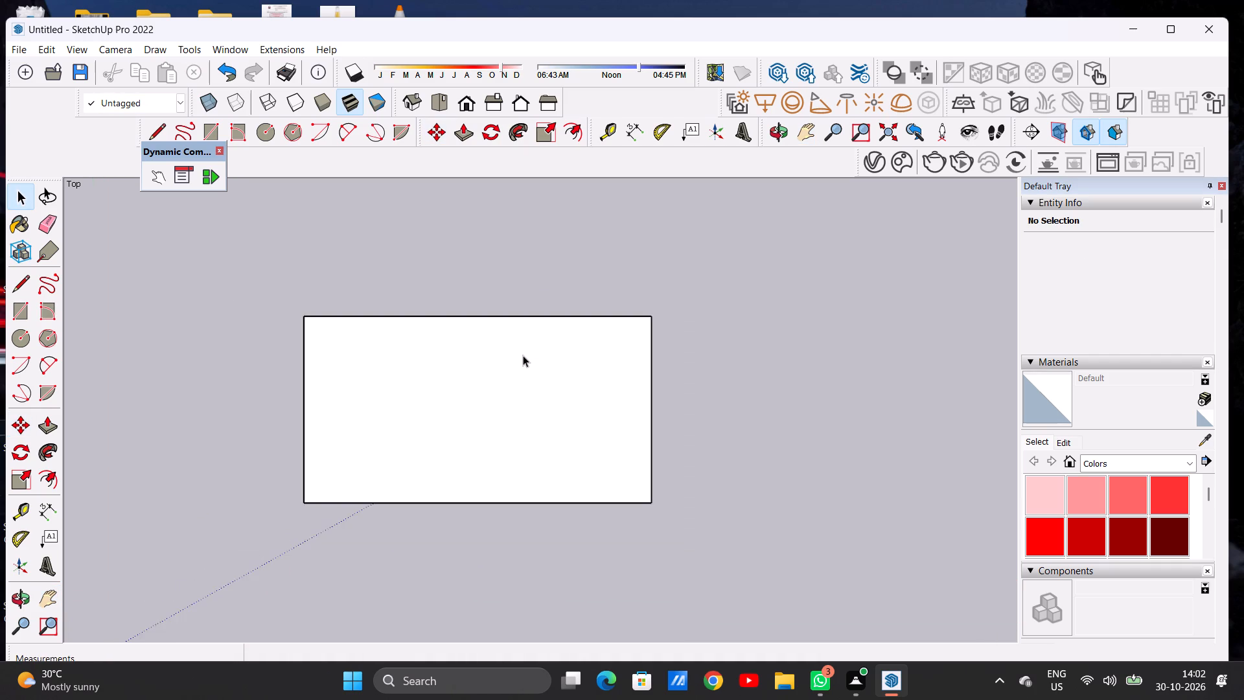
pyautogui.scroll(3, 523, 355)
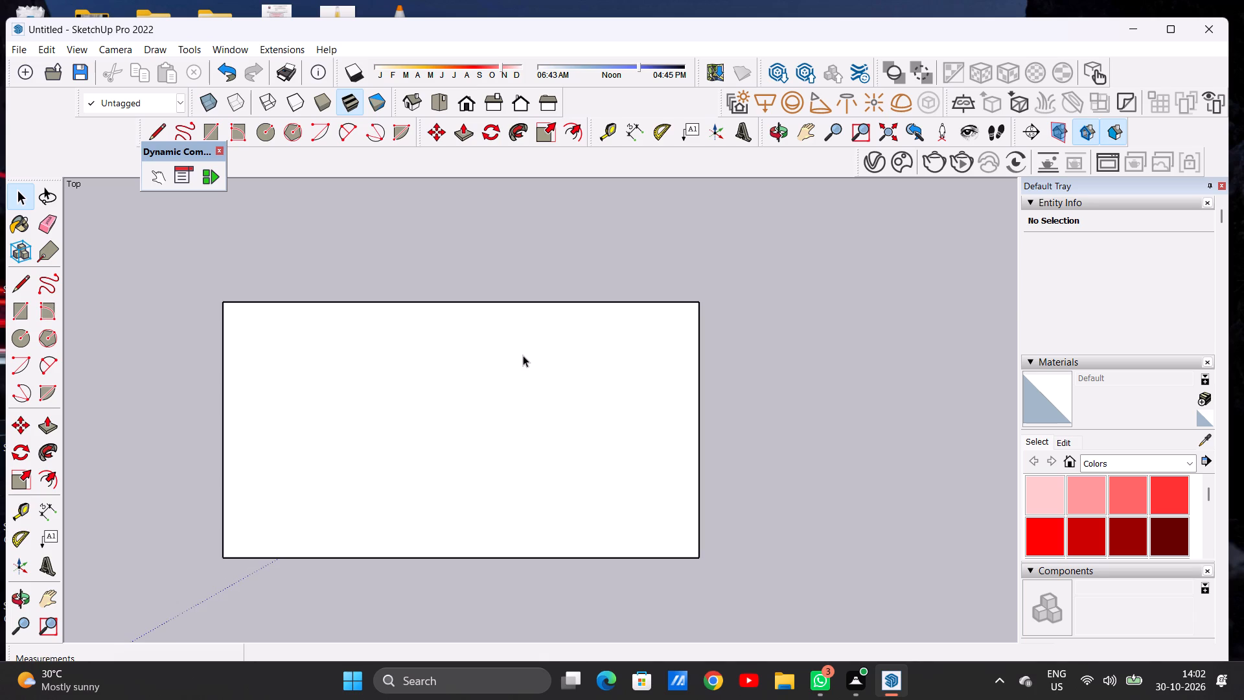
pyautogui.scroll(-4, 523, 355)
pyautogui.scroll(4, 538, 352)
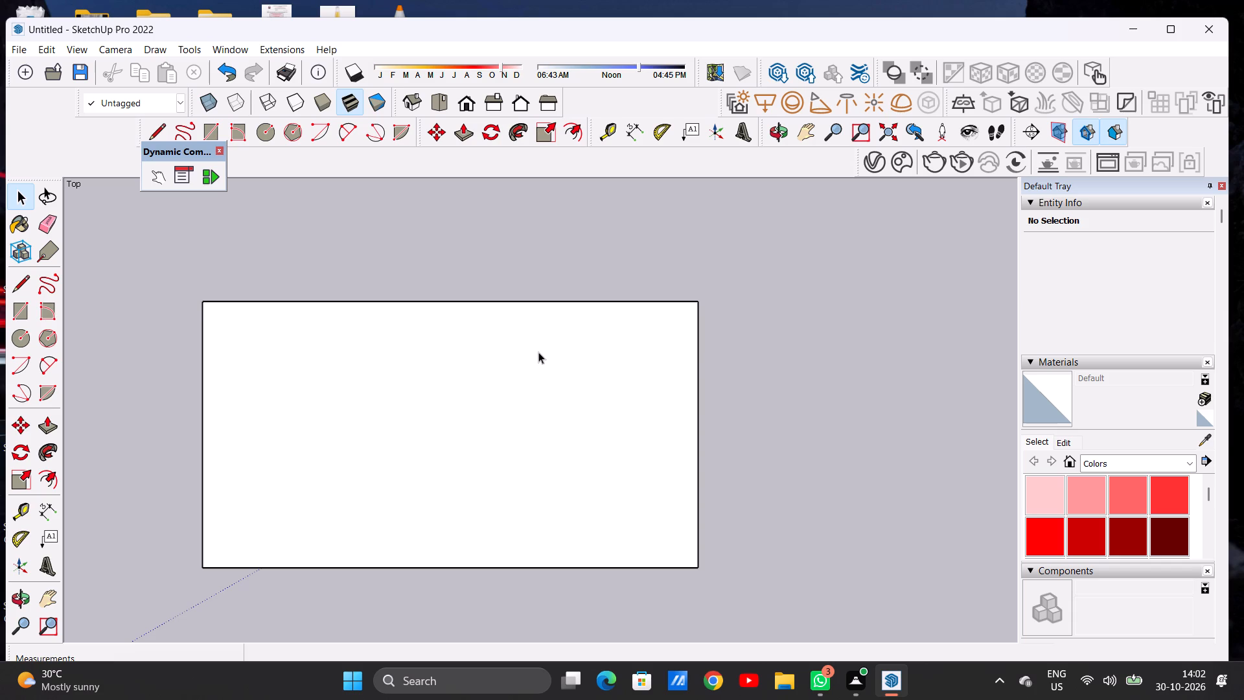
pyautogui.scroll(-1, 468, 386)
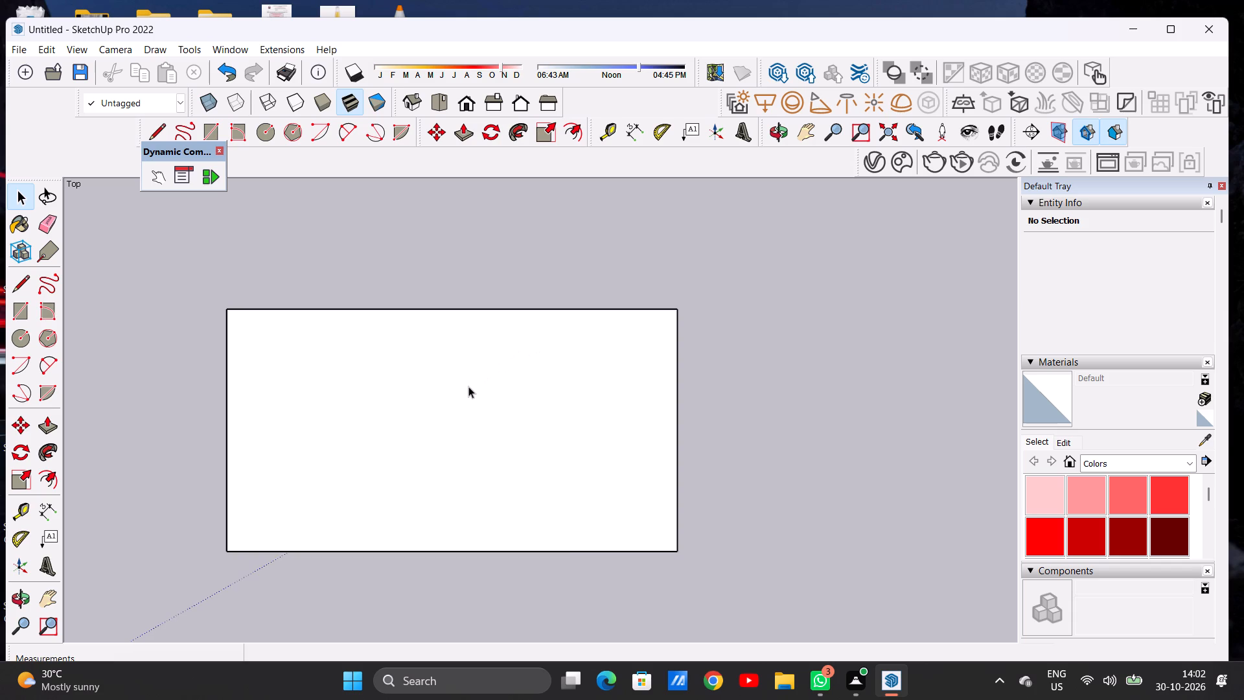
pyautogui.scroll(-5, 468, 386)
pyautogui.scroll(4, 454, 385)
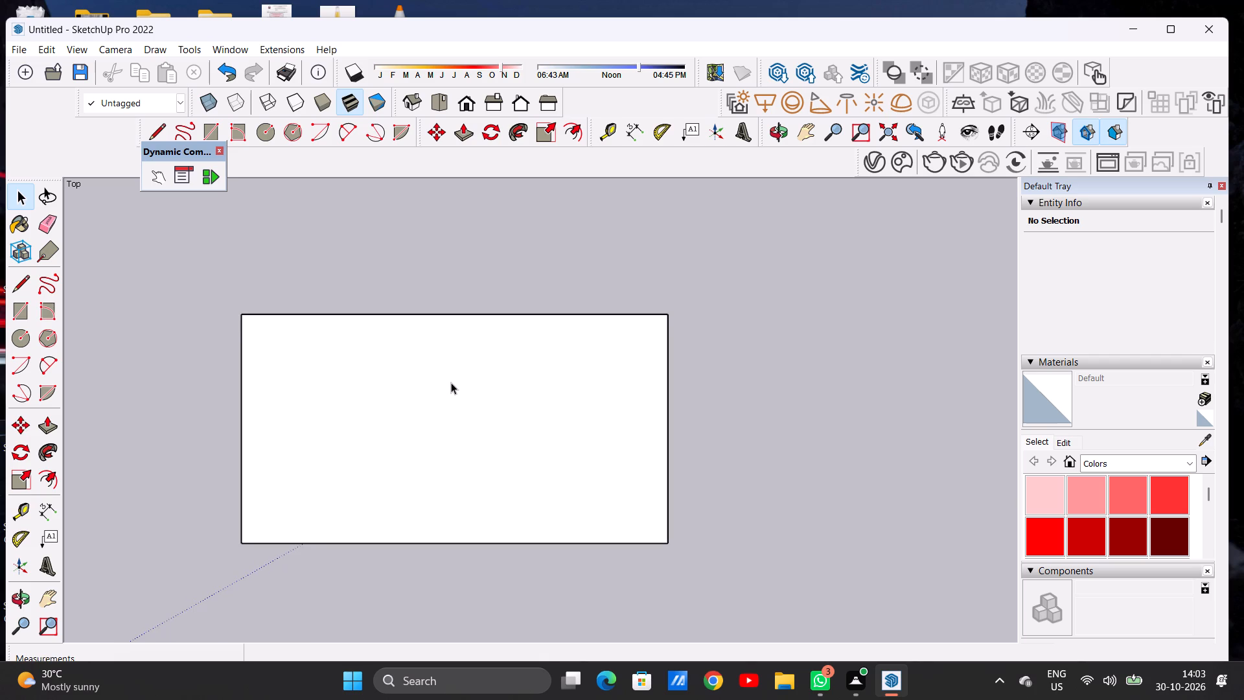
pyautogui.press('r')
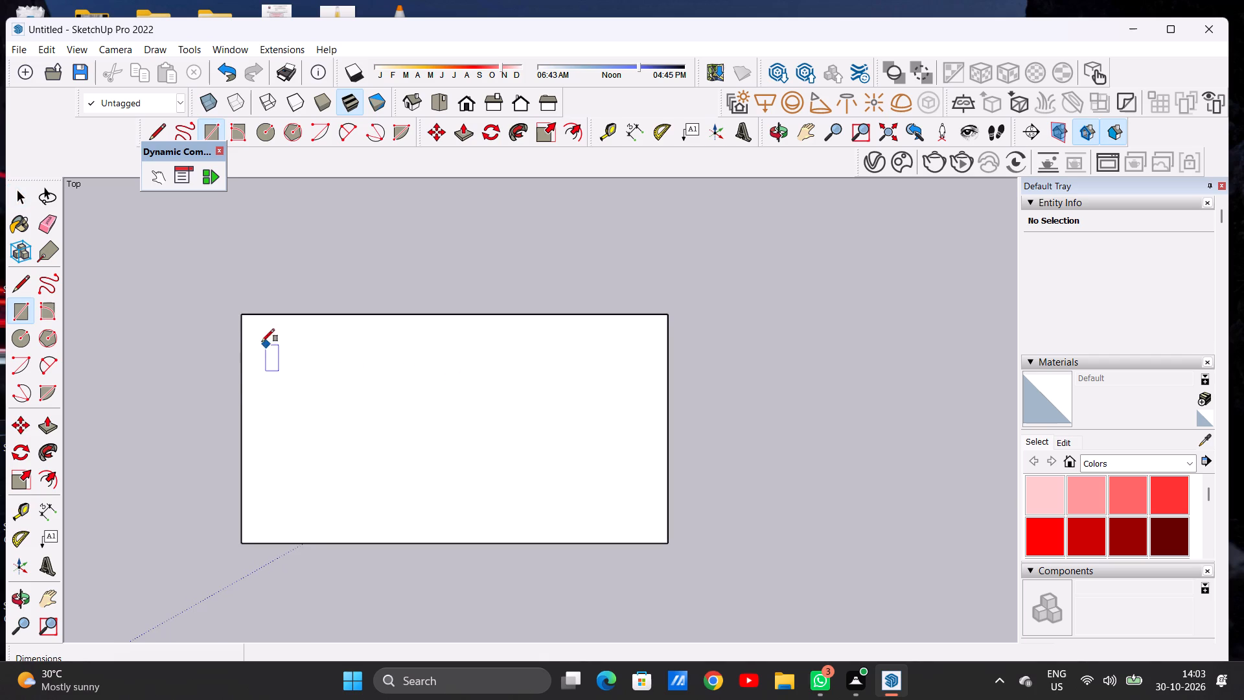
pyautogui.click(240, 312)
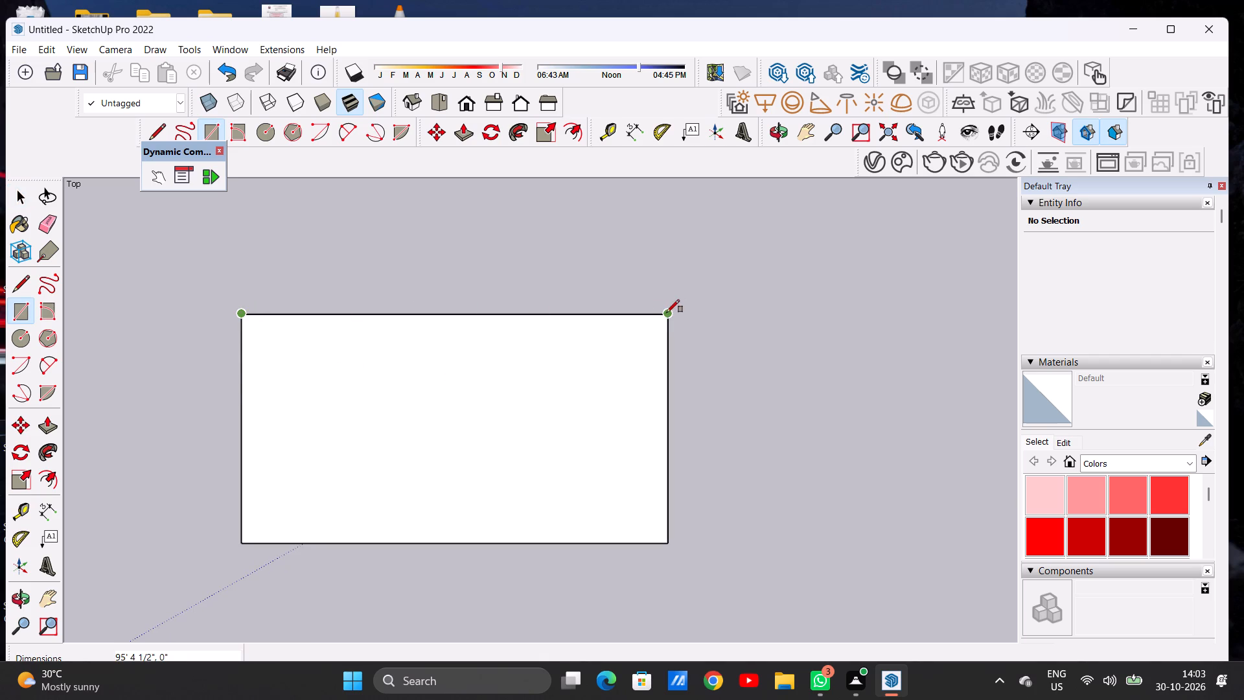
pyautogui.click(667, 312)
pyautogui.click(663, 314)
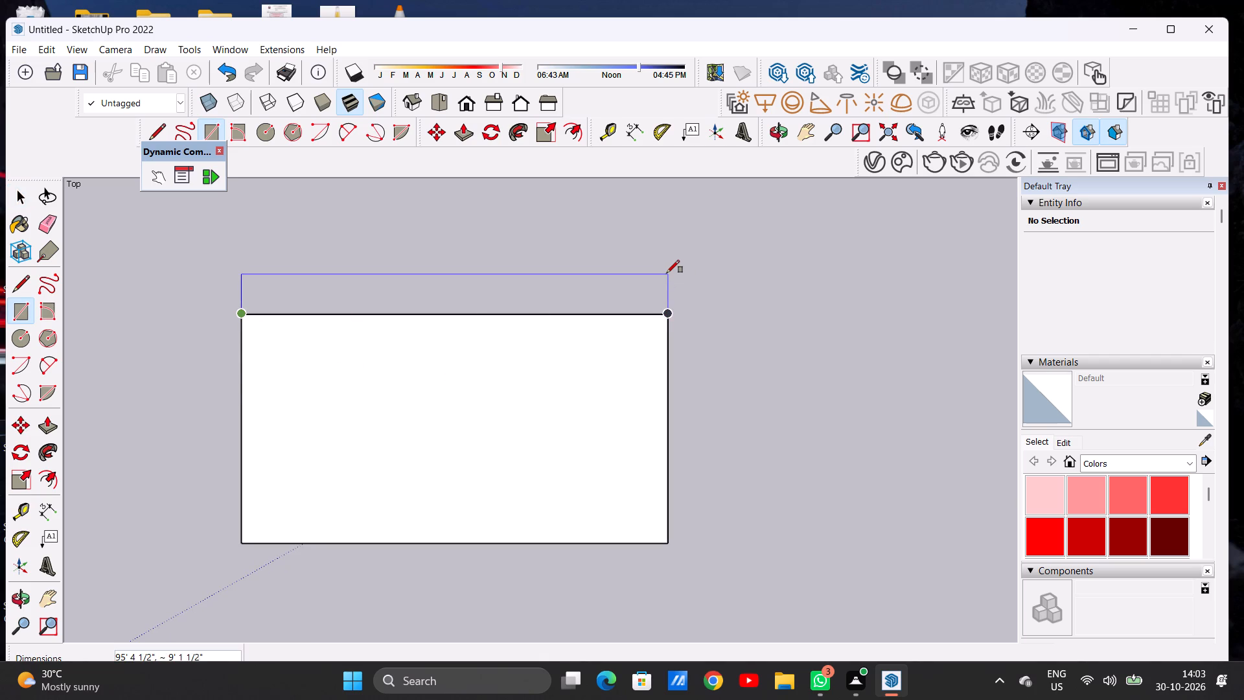
pyautogui.click(667, 271)
# Draw a rectangle about 61' by 25' outward along the base's full short edge on the positive red side.
pyautogui.click(666, 269)
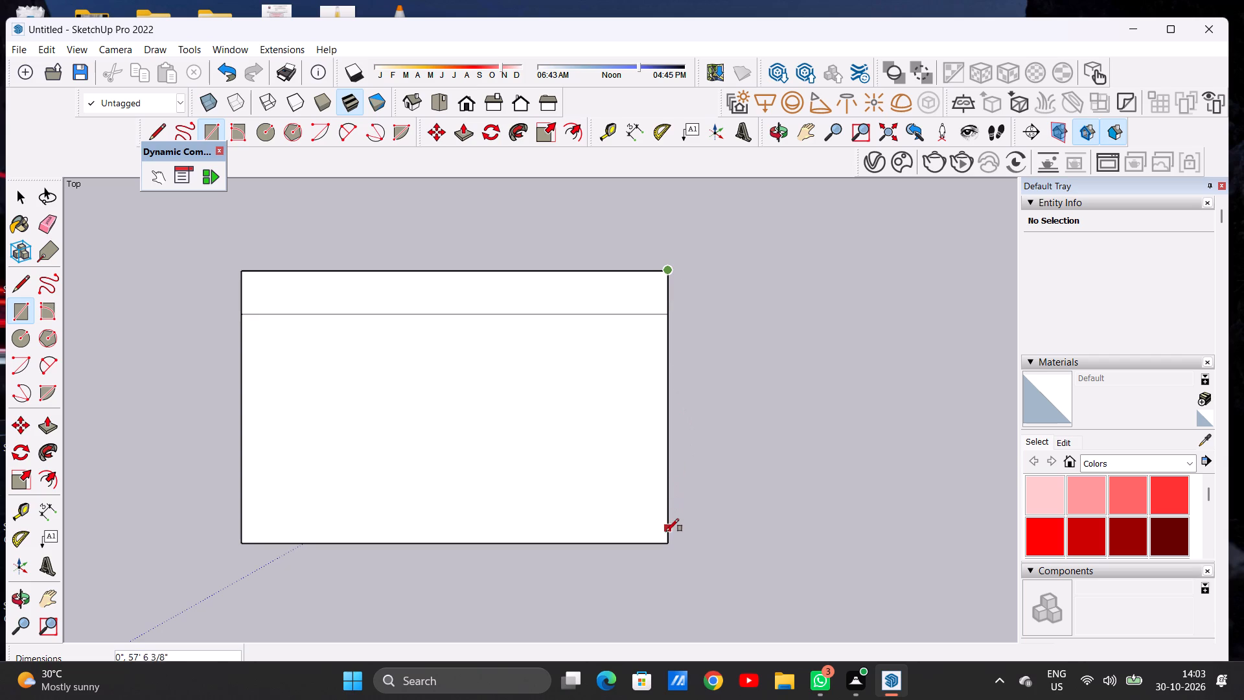
pyautogui.click(667, 540)
pyautogui.click(779, 544)
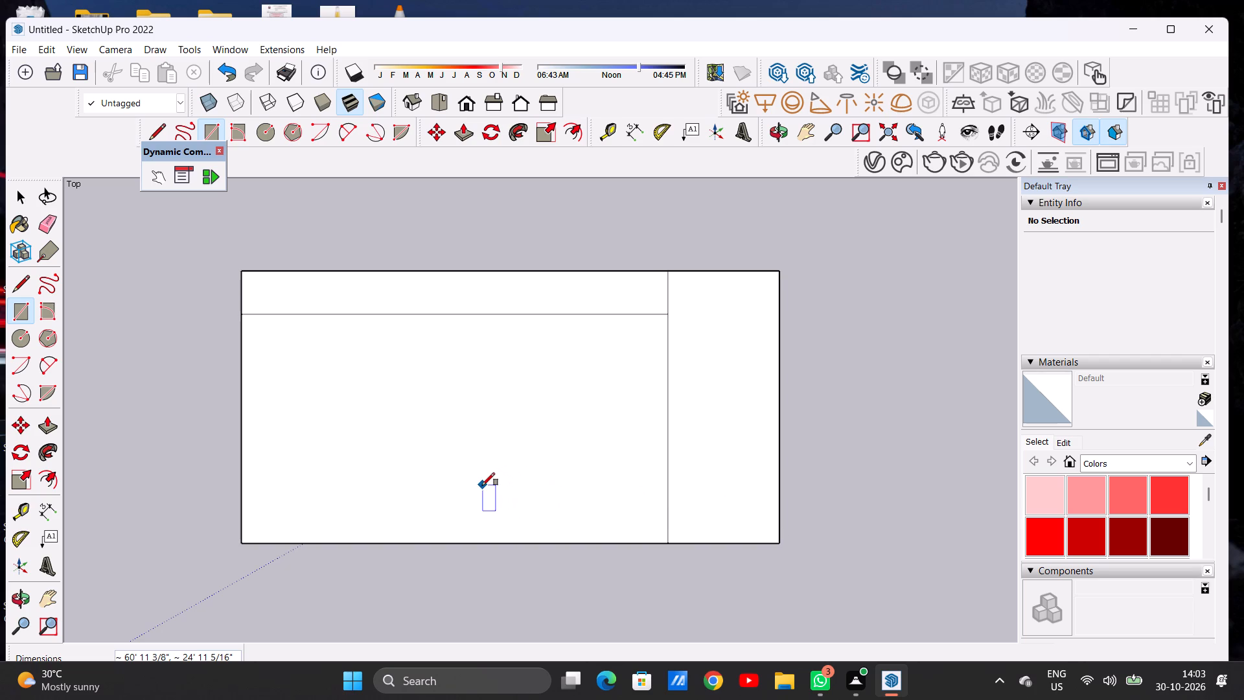
pyautogui.scroll(-7, 481, 484)
pyautogui.scroll(-1, 432, 458)
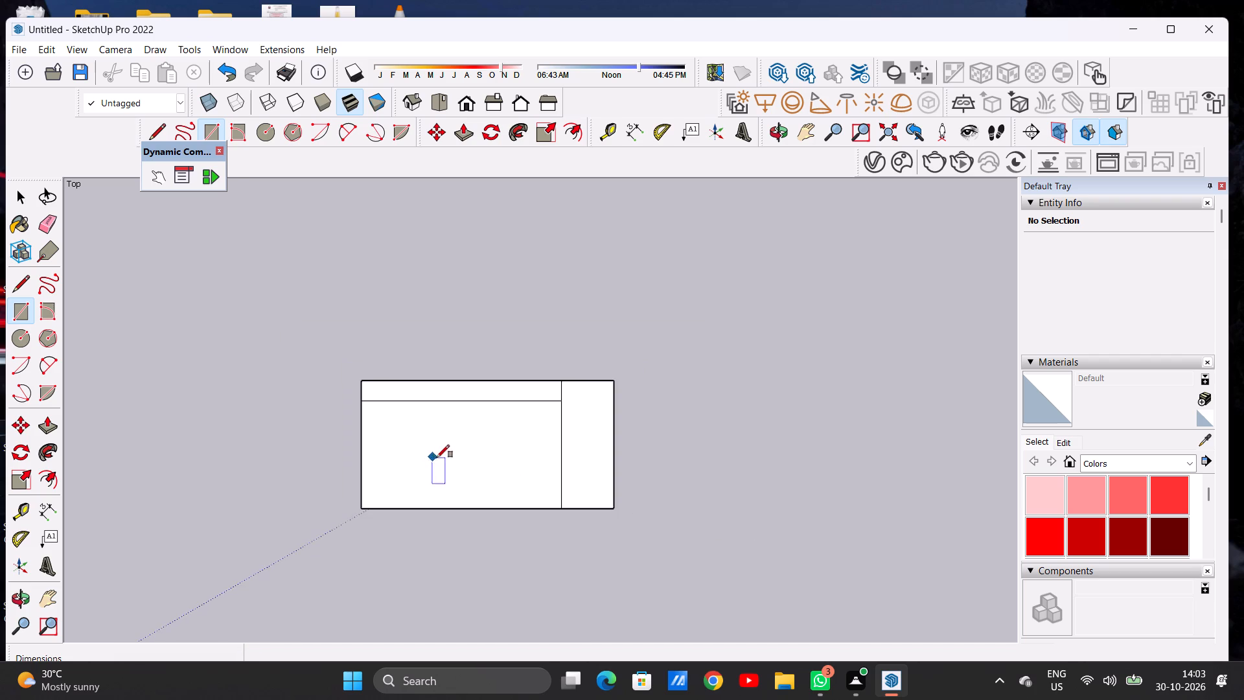
pyautogui.scroll(1, 496, 453)
pyautogui.scroll(-1, 496, 453)
pyautogui.scroll(3, 496, 453)
pyautogui.press('space')
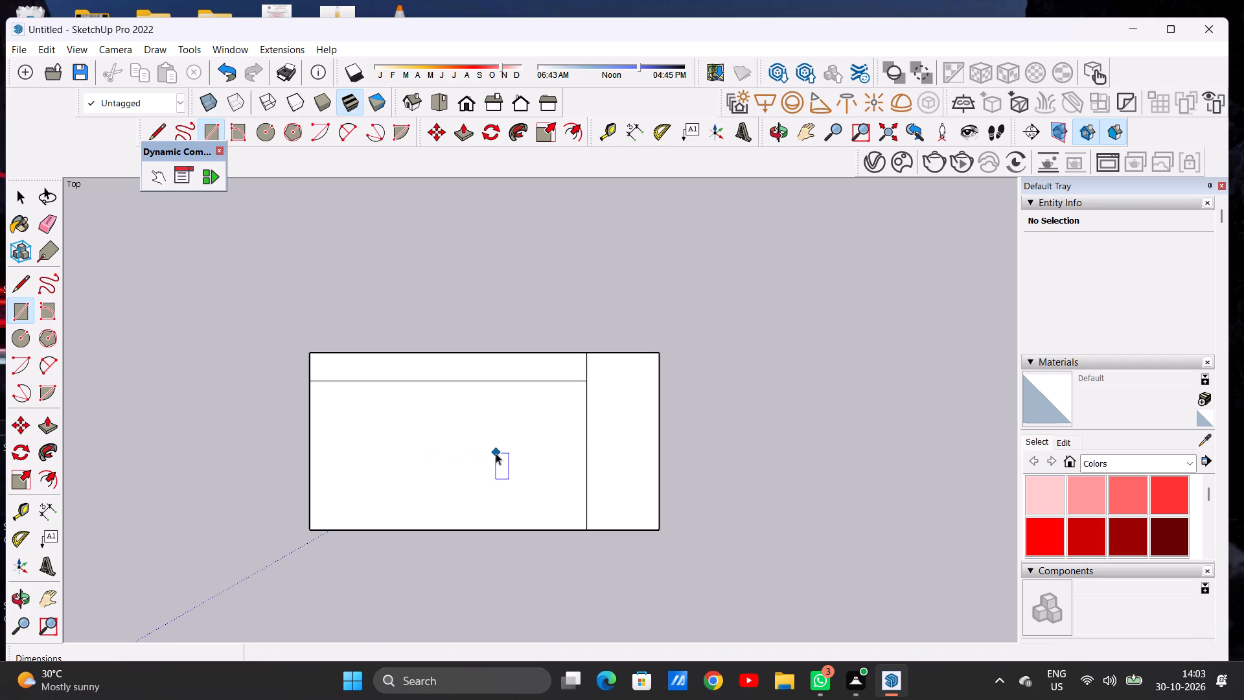
# Erase the interior dividing lines between the base and the two added rectangles to merge them into a single face.
pyautogui.press('e')
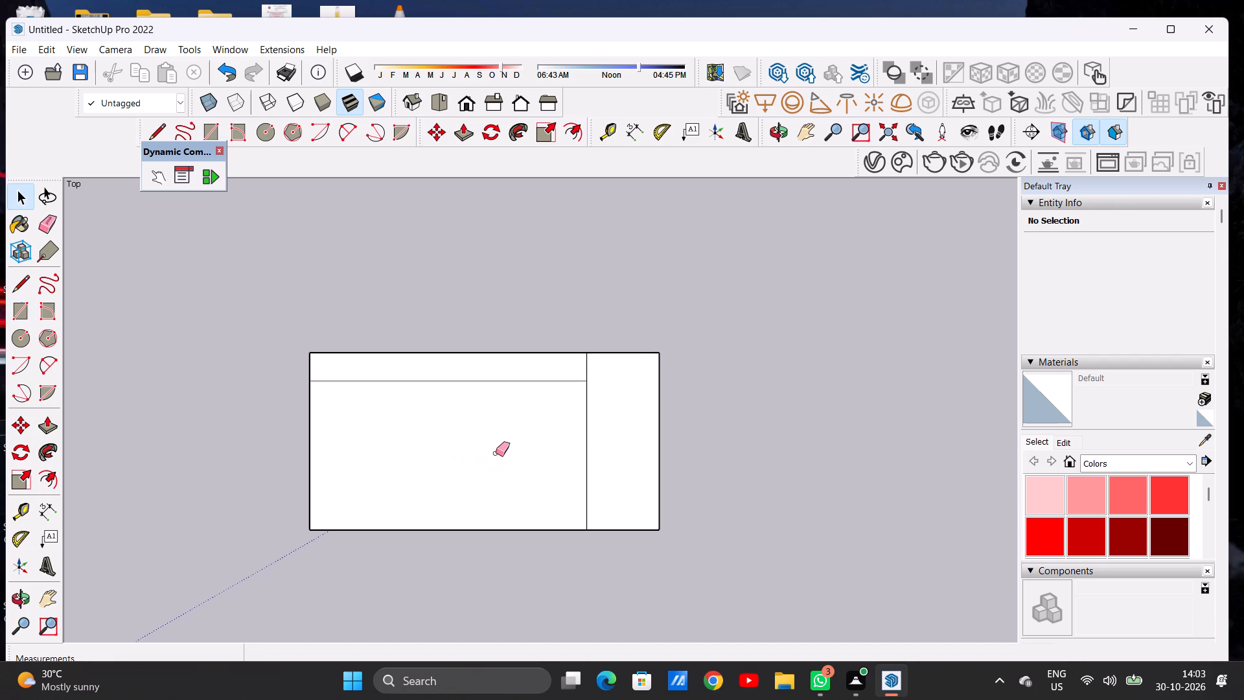
pyautogui.scroll(4, 544, 400)
pyautogui.click(608, 351)
pyautogui.moveTo(603, 365); pyautogui.dragTo(599, 380)
pyautogui.moveTo(616, 384); pyautogui.dragTo(593, 404)
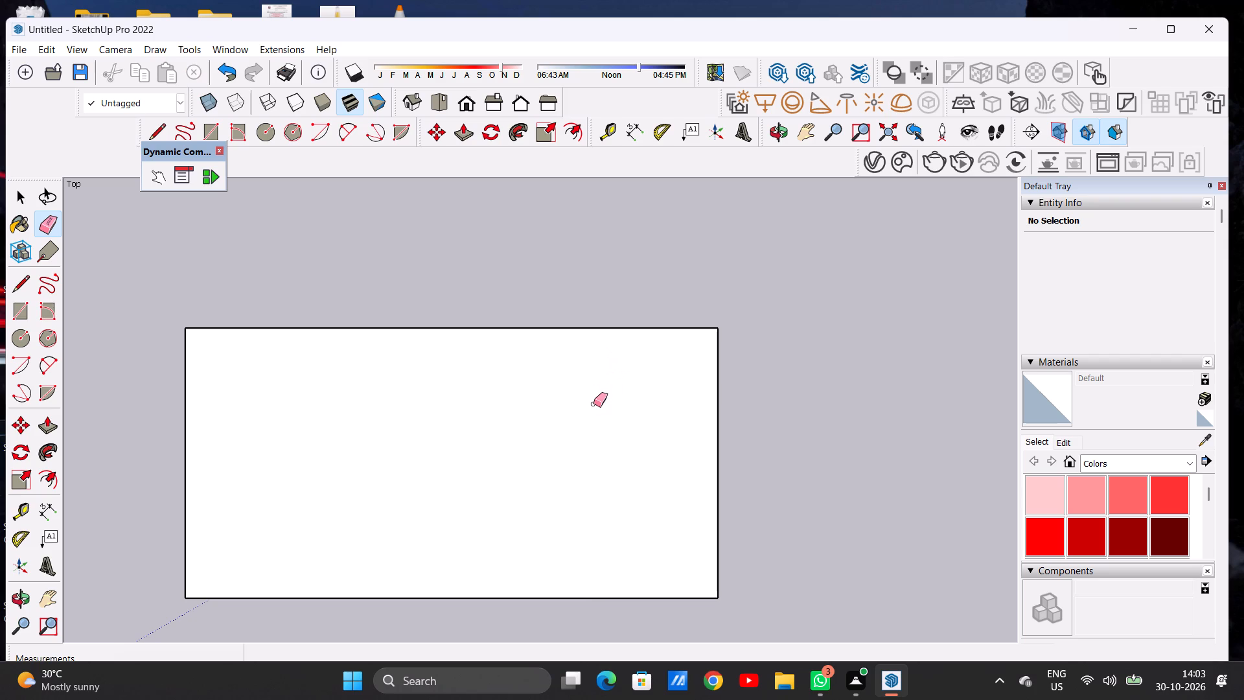
pyautogui.scroll(-1, 466, 415)
pyautogui.press('space')
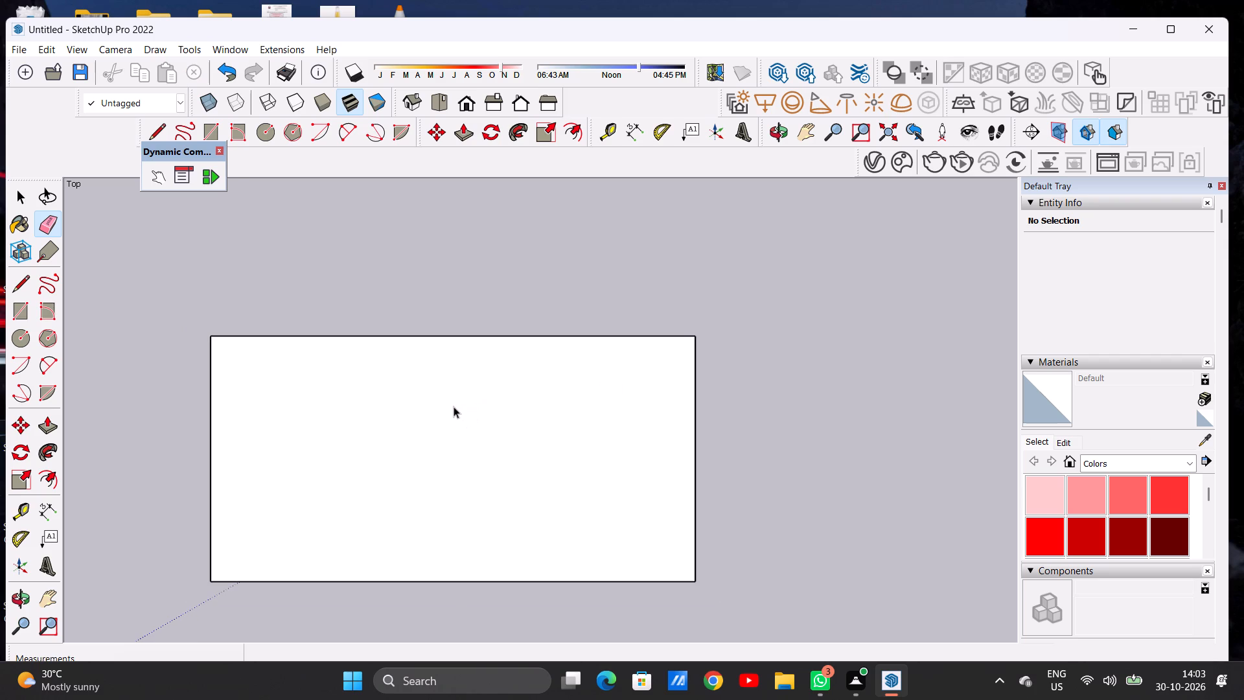
# Add a rectangular strip about 120' by 8'-5" along the enlarged base's full long edge on the positive green side.
pyautogui.scroll(-7, 407, 412)
pyautogui.scroll(5, 387, 406)
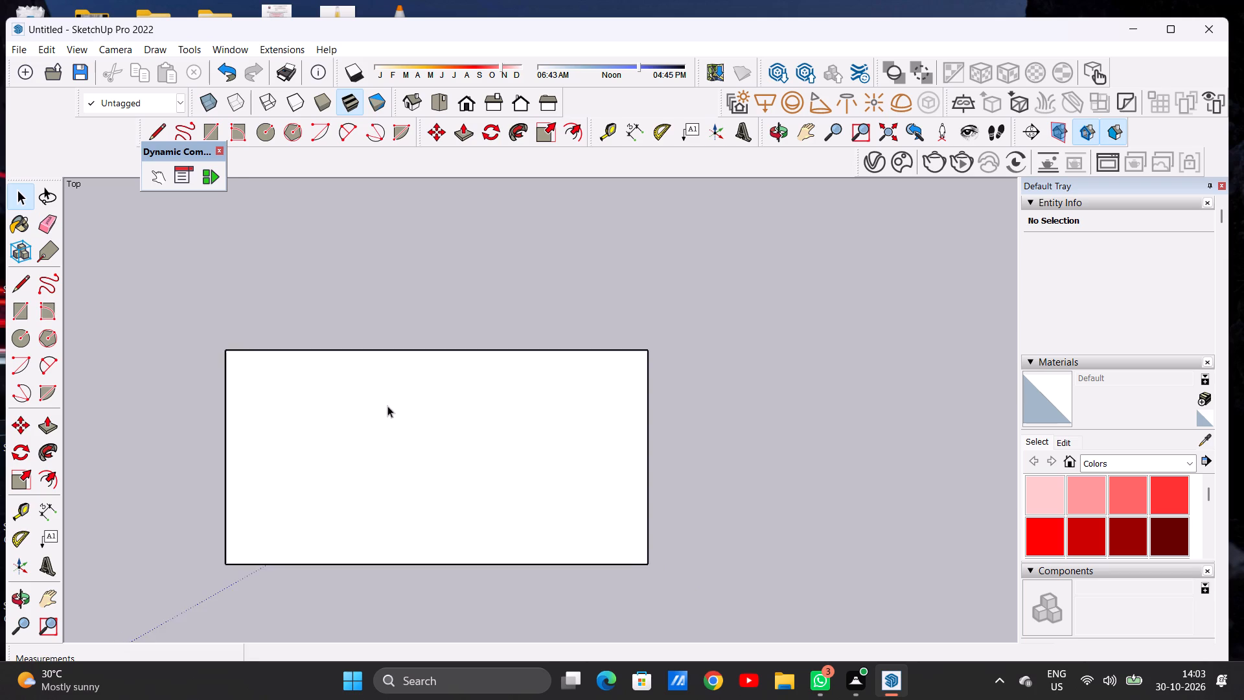
pyautogui.scroll(-6, 425, 405)
pyautogui.scroll(7, 399, 463)
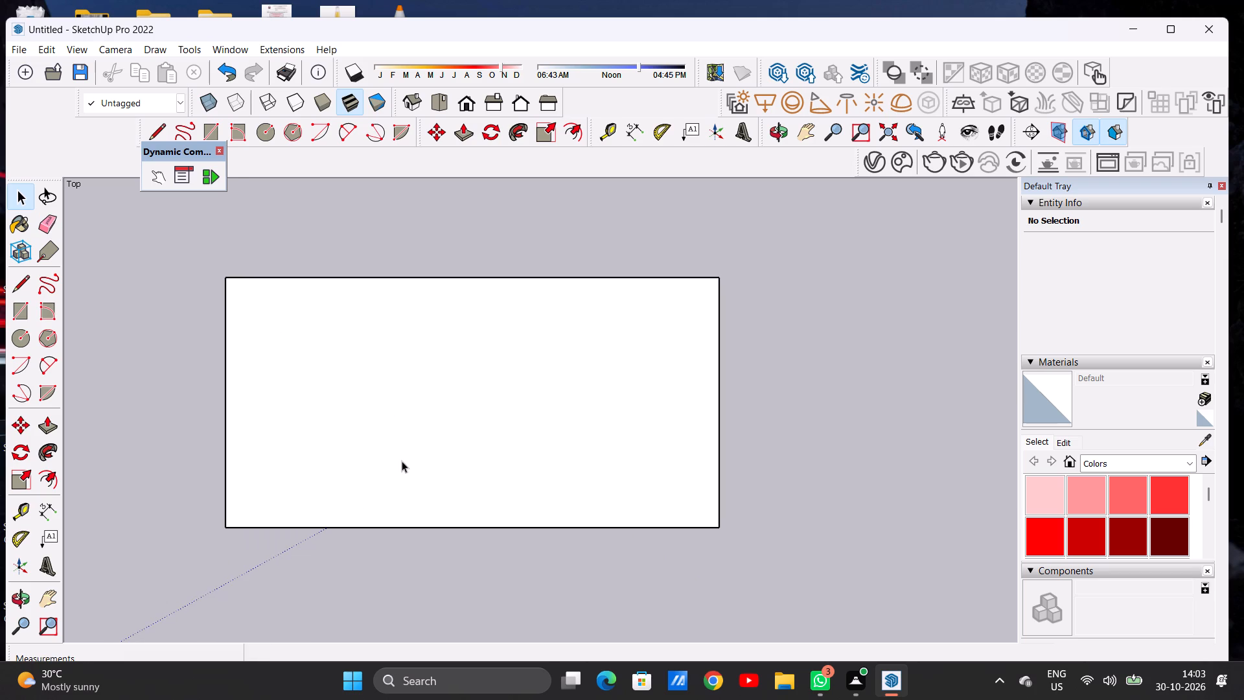
pyautogui.press('r')
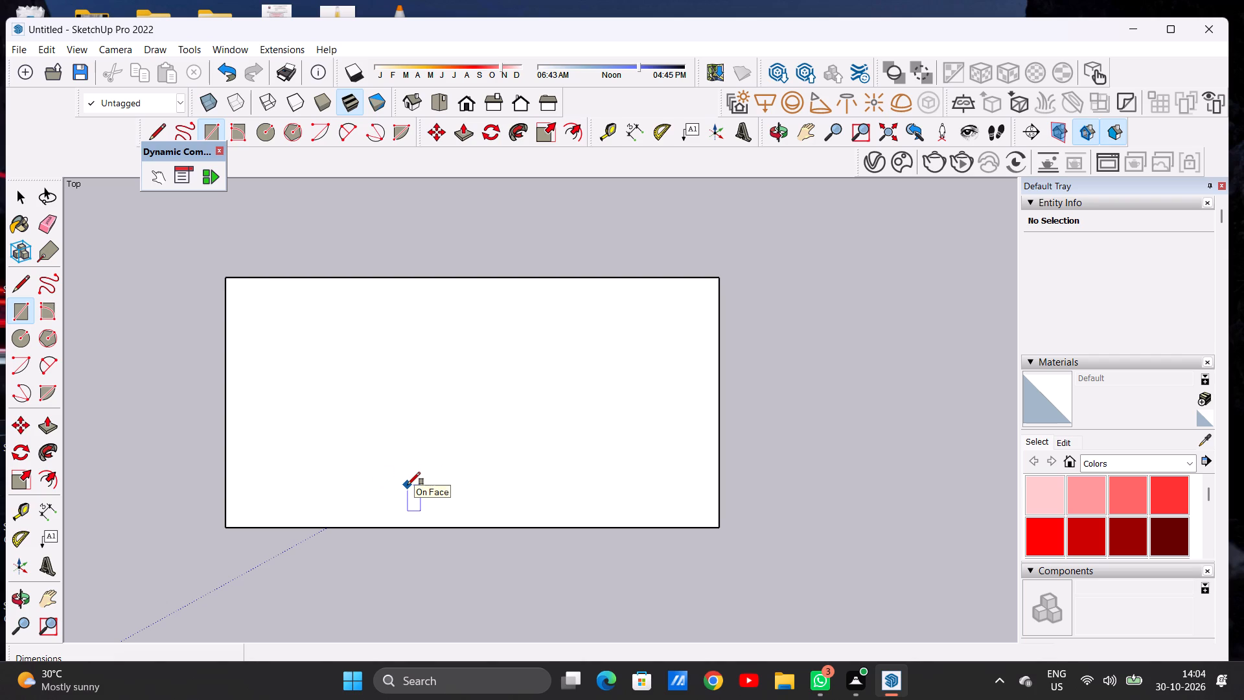
pyautogui.click(229, 274)
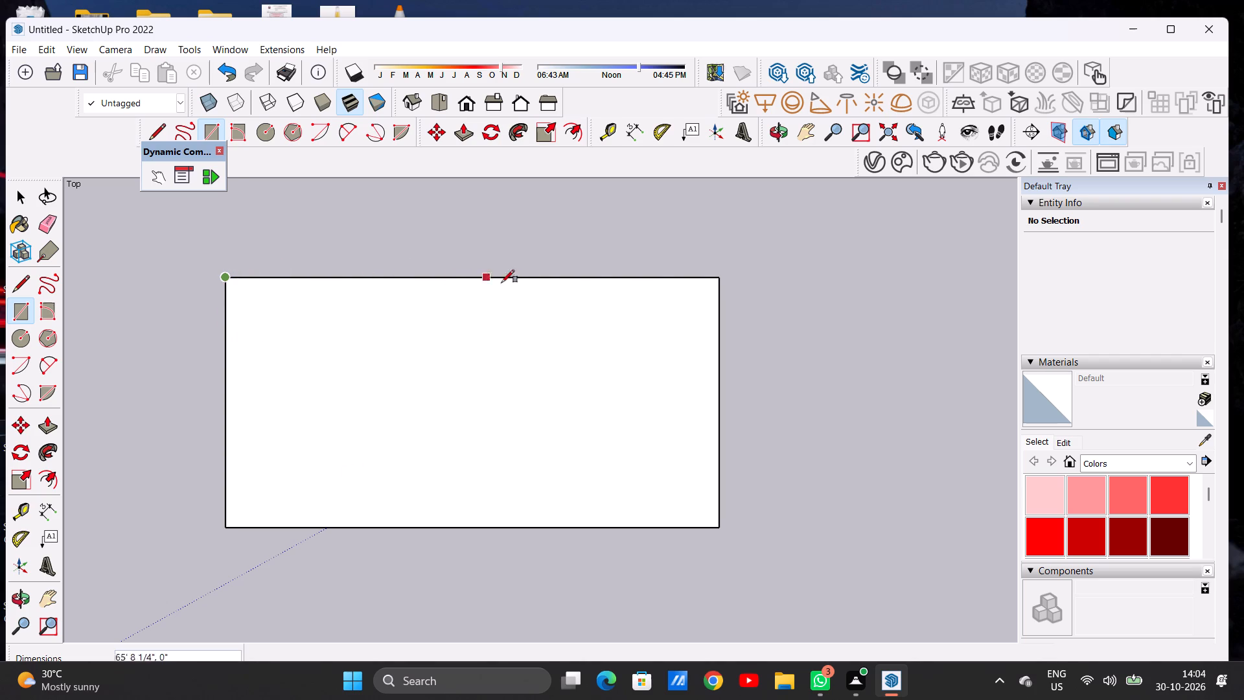
pyautogui.click(717, 285)
pyautogui.click(717, 243)
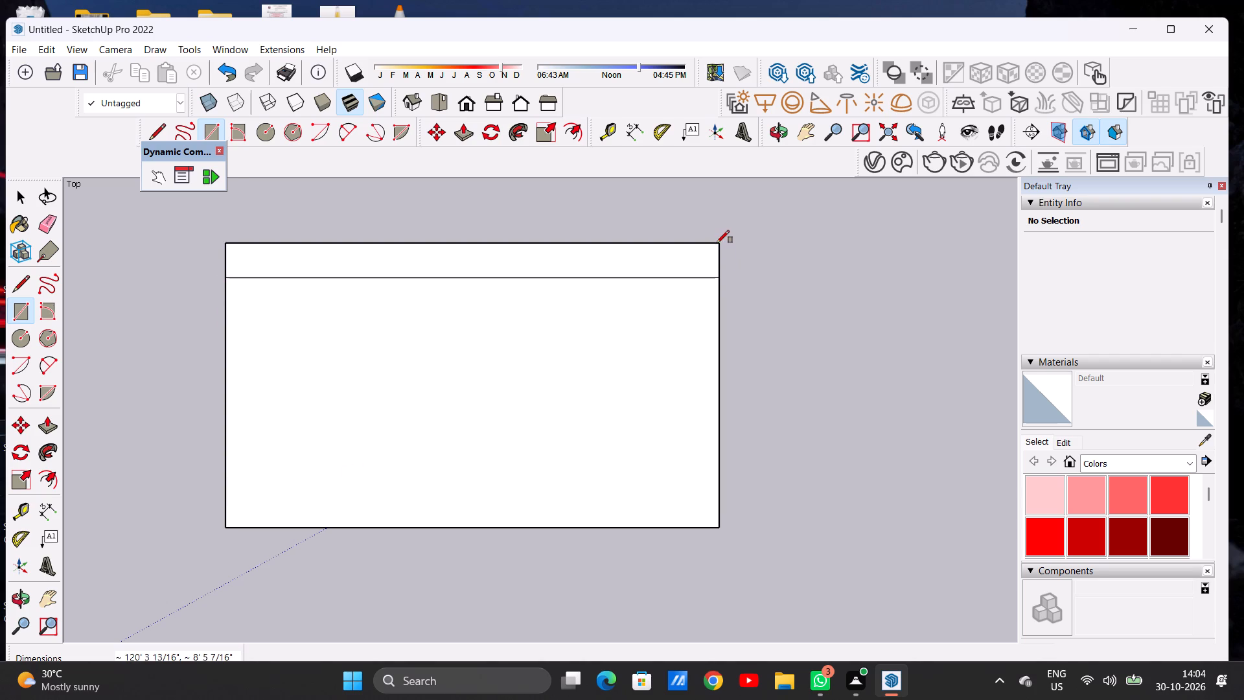
# Draw a rectangle about 69'-5" by 18'-8" outward along the base's full short edge on the positive red side.
pyautogui.click(718, 243)
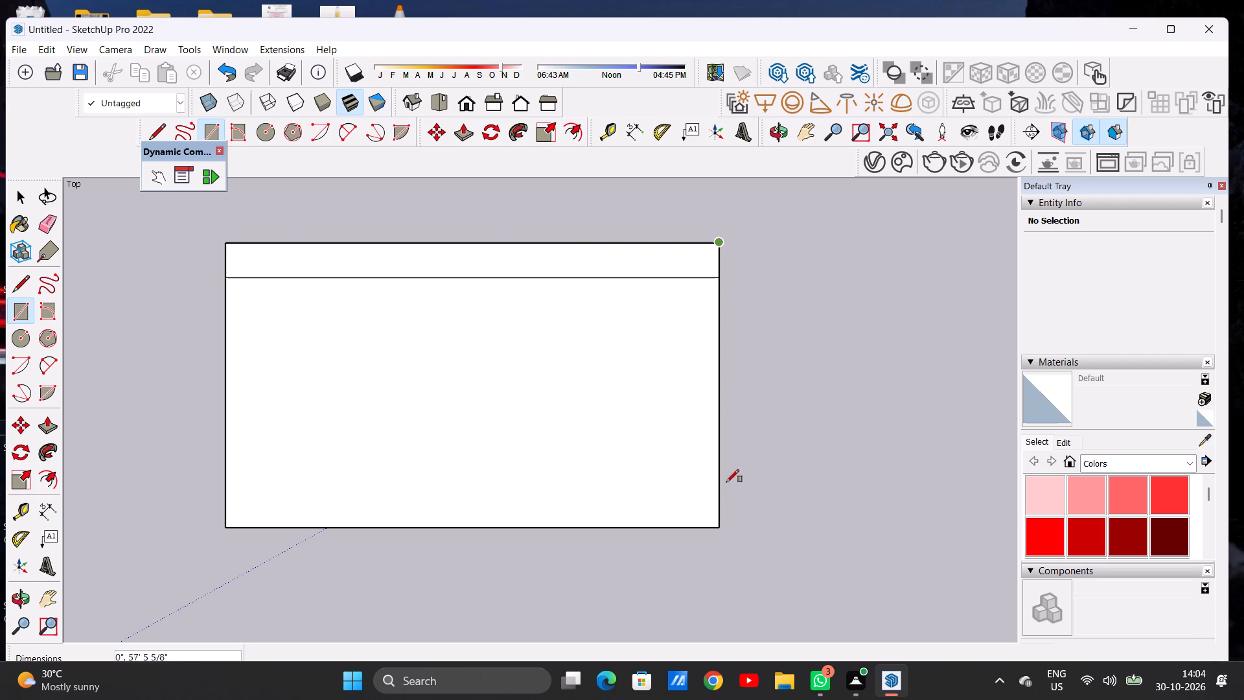
pyautogui.click(720, 526)
pyautogui.click(796, 536)
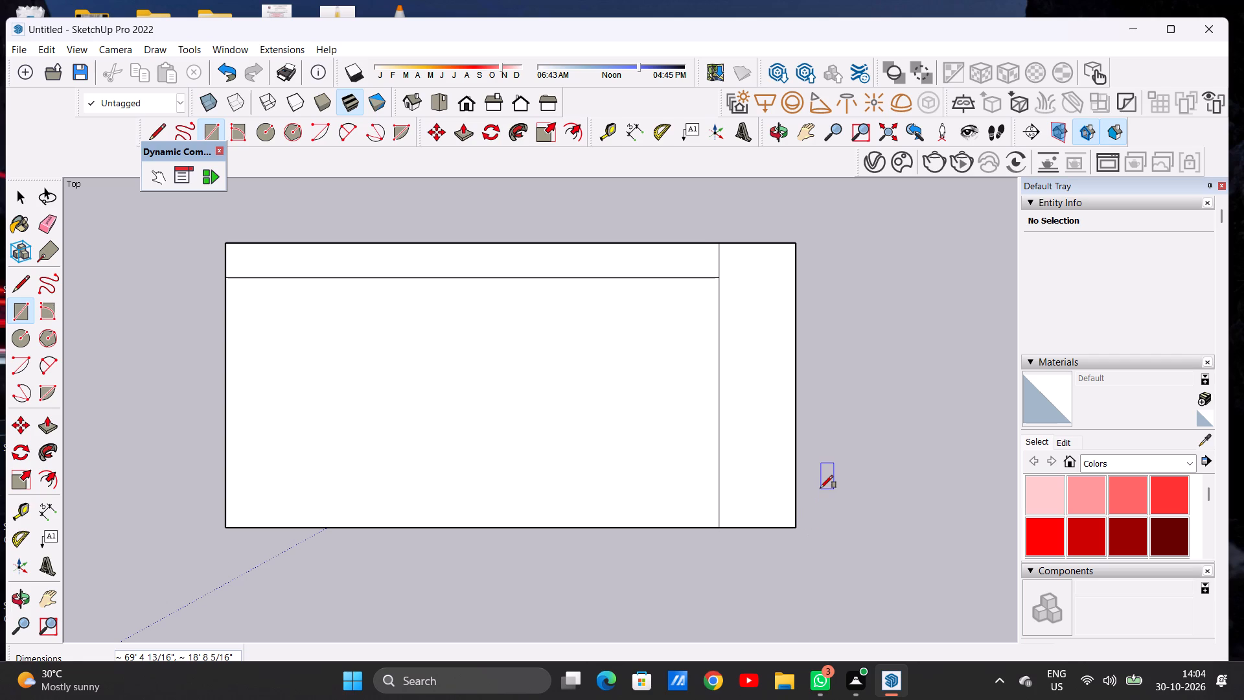
pyautogui.press('space')
# Erase the remaining interior dividing lines, including the short leftover segment, so the base is one face.
pyautogui.write('E')
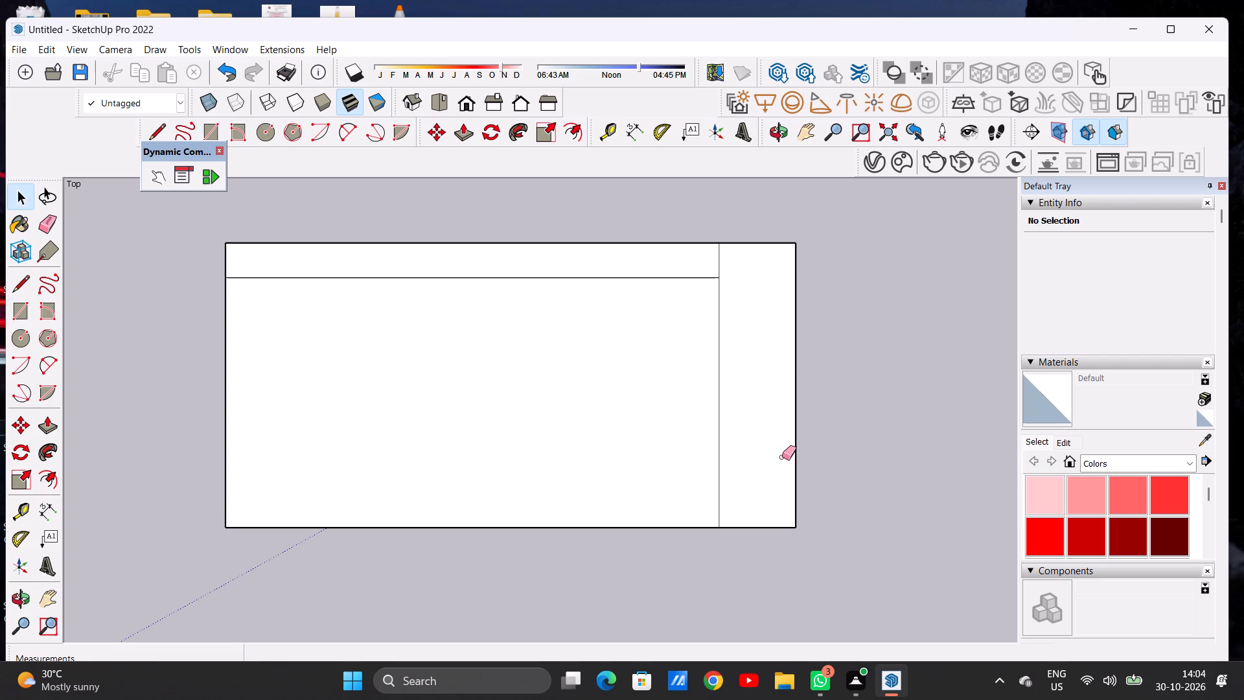
pyautogui.moveTo(729, 415); pyautogui.dragTo(708, 422)
pyautogui.moveTo(683, 264); pyautogui.dragTo(691, 287)
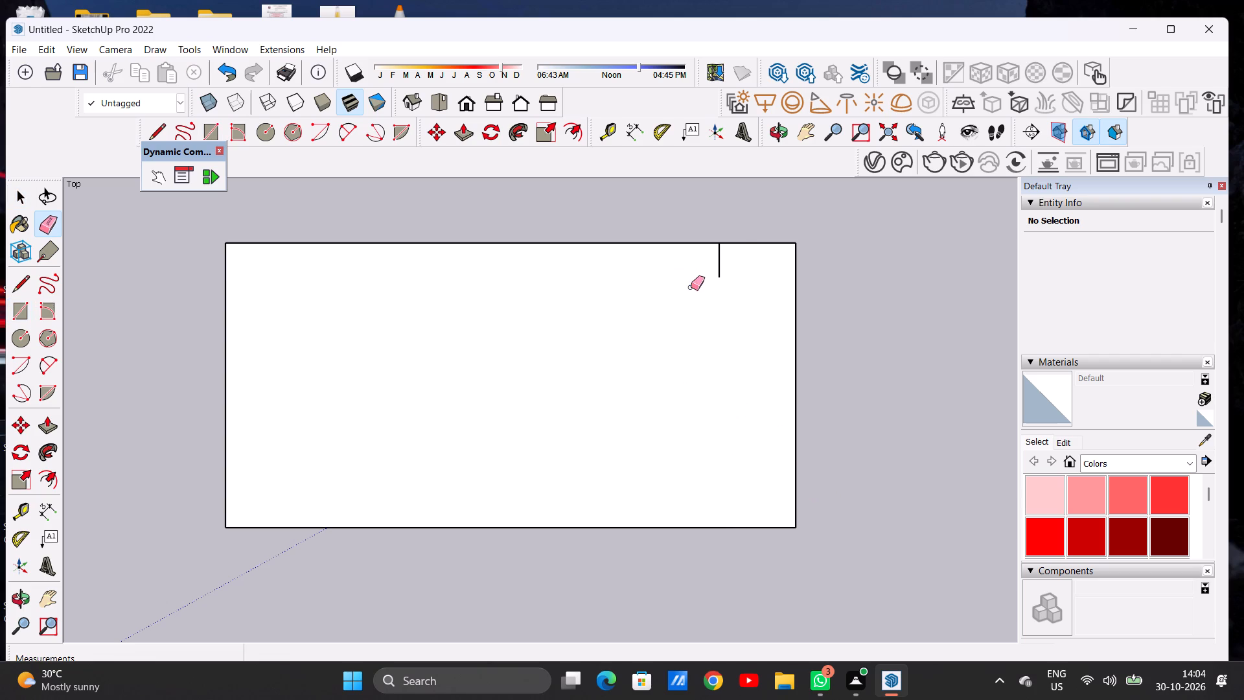
pyautogui.moveTo(730, 254); pyautogui.dragTo(697, 264)
pyautogui.scroll(-8, 514, 388)
pyautogui.scroll(5, 485, 373)
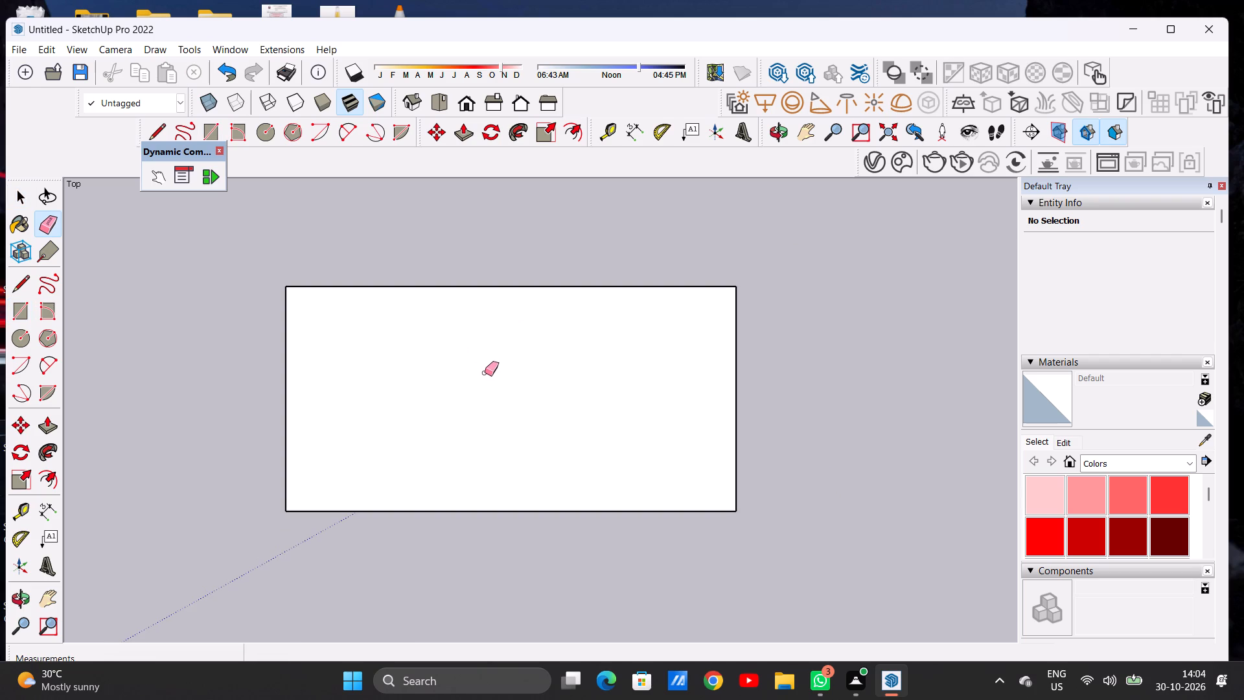
pyautogui.press('space')
# Examine the enlarged base up close and from oblique angles, and return to the top view.
pyautogui.scroll(-5, 491, 362)
pyautogui.scroll(1, 511, 393)
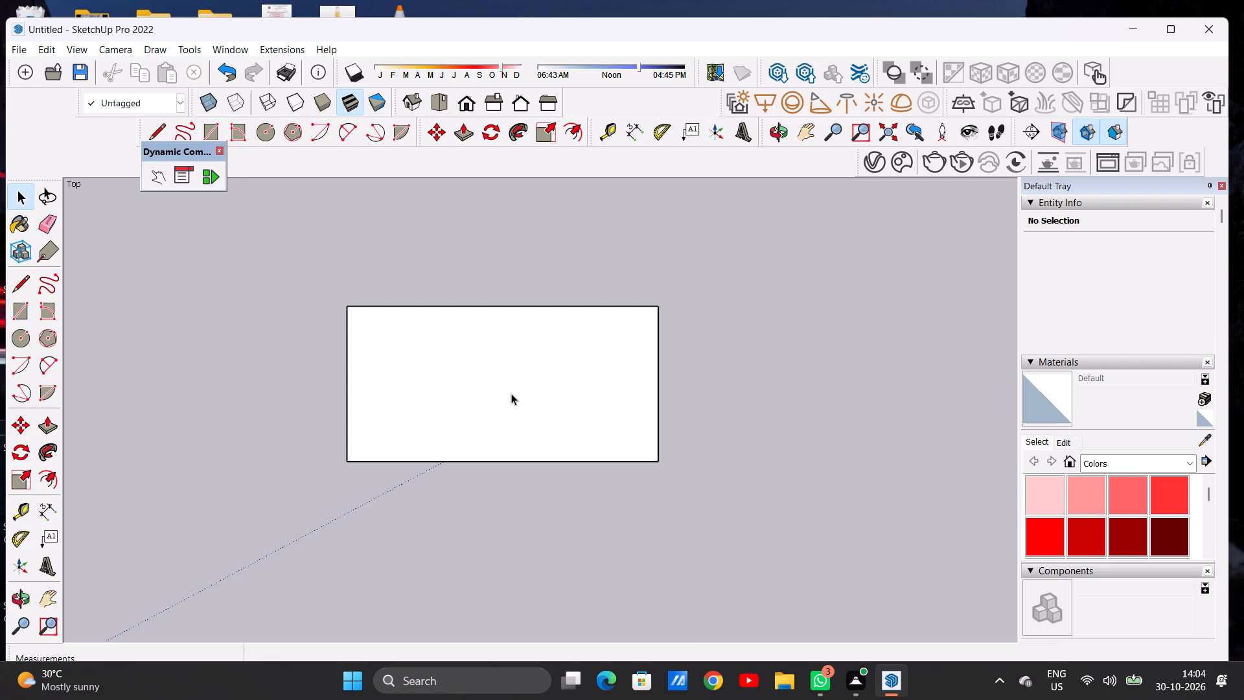
pyautogui.scroll(3, 511, 393)
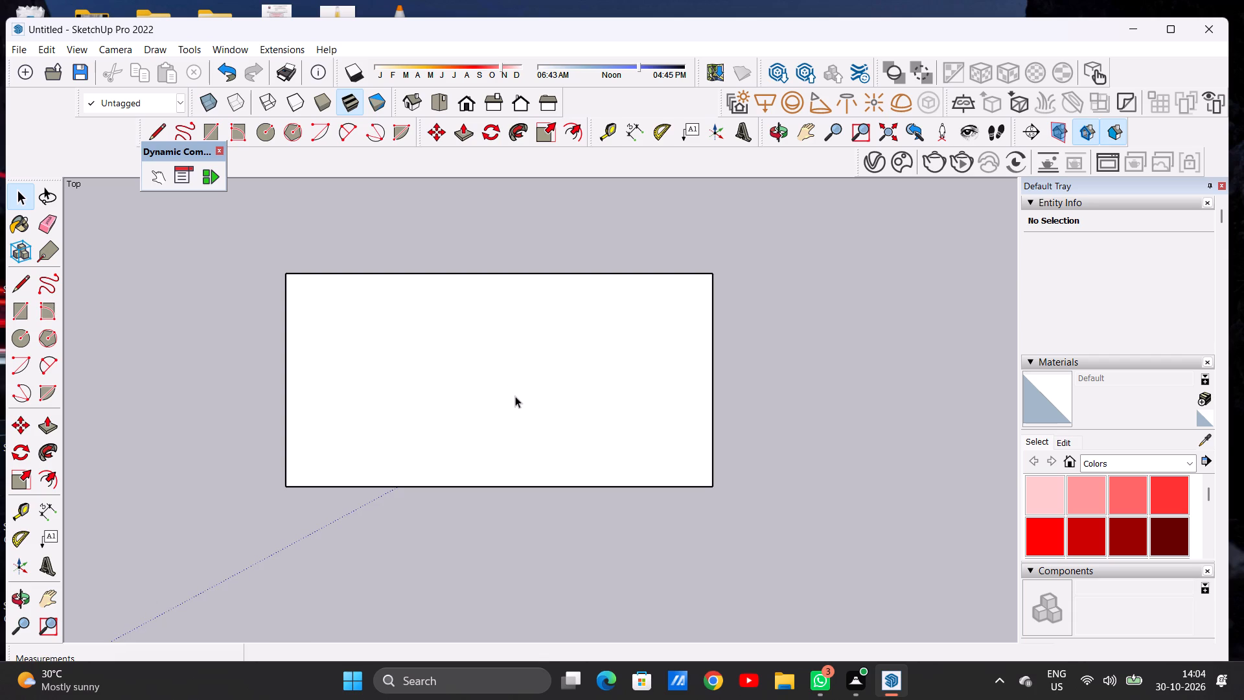
pyautogui.scroll(4, 520, 395)
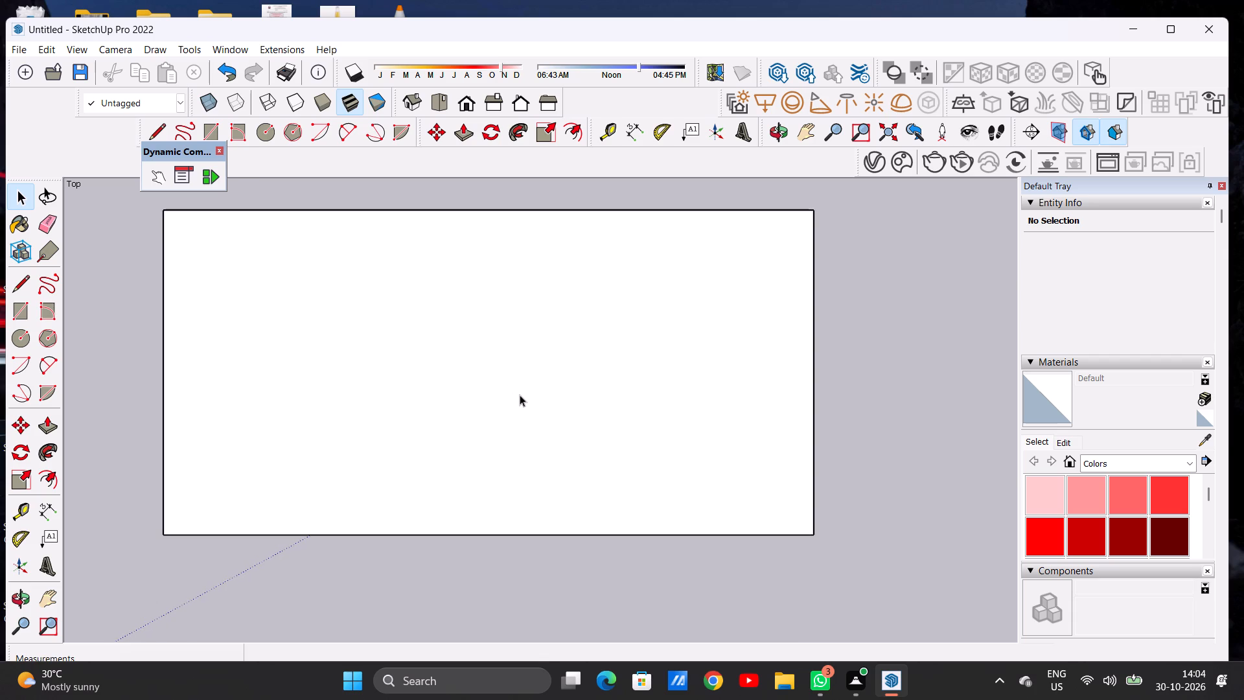
pyautogui.scroll(-7, 522, 377)
pyautogui.moveTo(523, 423); pyautogui.dragTo(532, 320, button='middle')
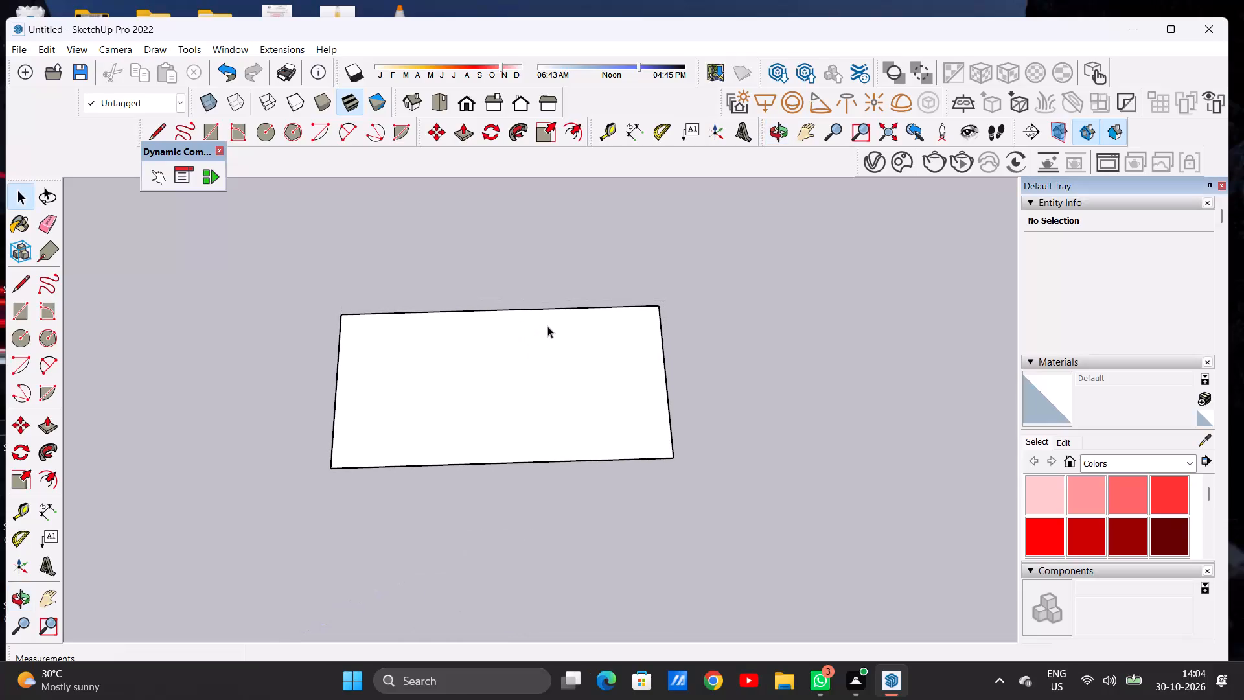
pyautogui.scroll(-4, 553, 333)
pyautogui.moveTo(560, 374); pyautogui.dragTo(551, 342, button='middle')
pyautogui.scroll(6, 553, 351)
pyautogui.scroll(-4, 500, 390)
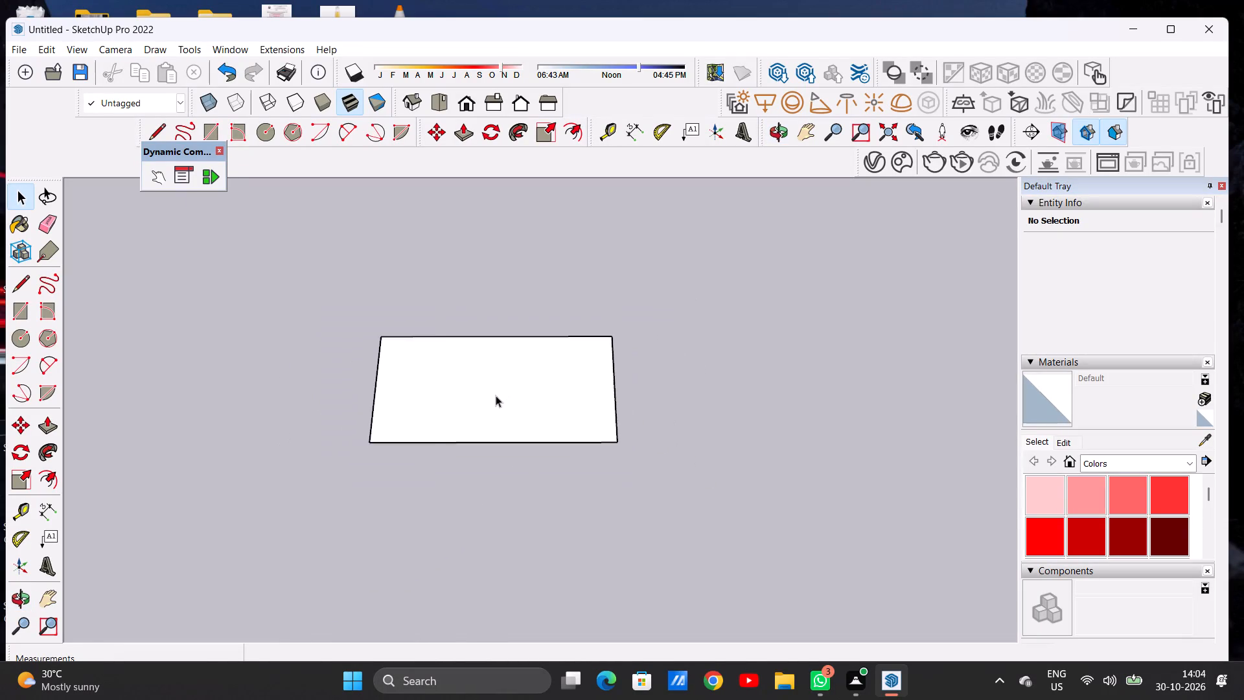
pyautogui.scroll(-5, 496, 395)
pyautogui.moveTo(523, 351); pyautogui.dragTo(509, 472, button='middle')
pyautogui.moveTo(550, 379); pyautogui.dragTo(564, 377, button='middle')
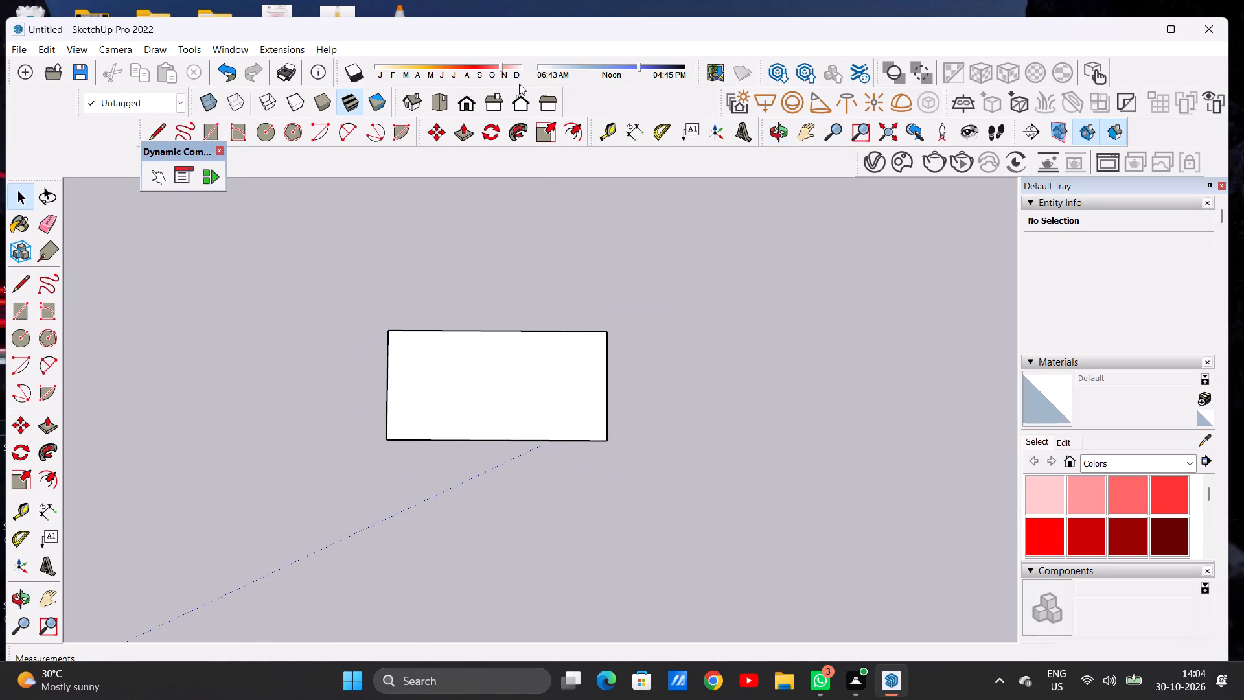
pyautogui.click(437, 103)
# Draw a rectangle about 69'-5" by 27'-3" outward along the base's full short edge on the positive red side.
pyautogui.scroll(-4, 271, 312)
pyautogui.scroll(7, 485, 382)
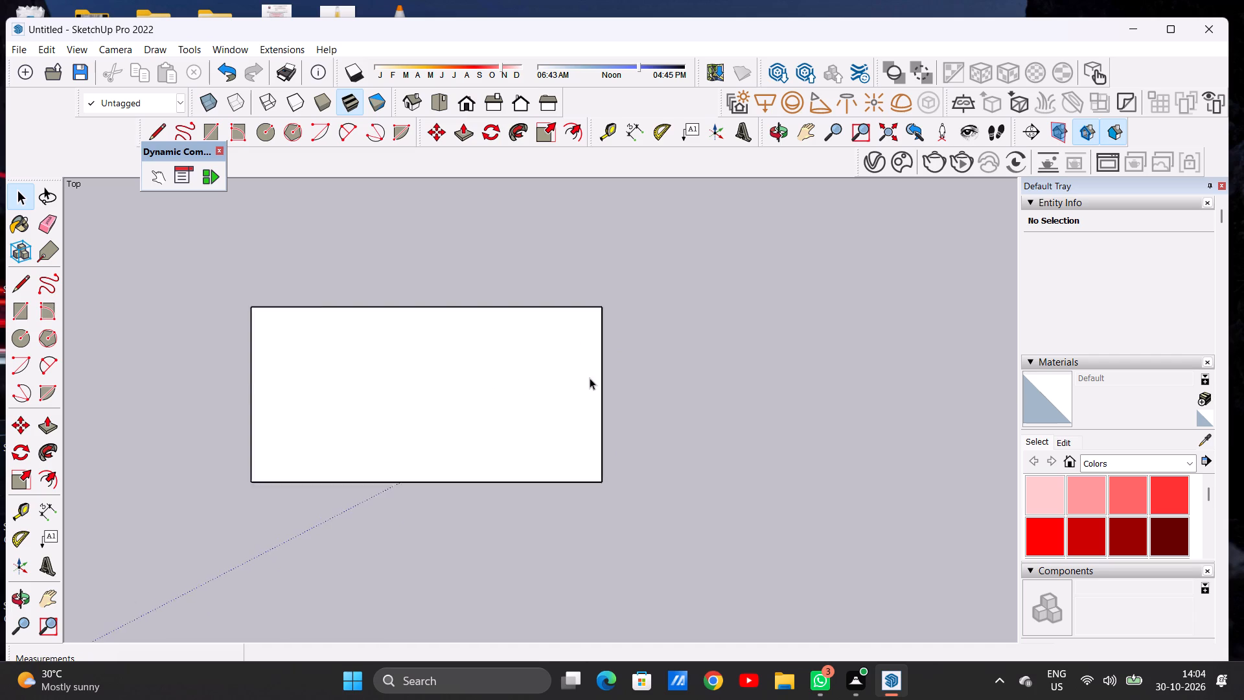
pyautogui.scroll(2, 590, 378)
pyautogui.press('r')
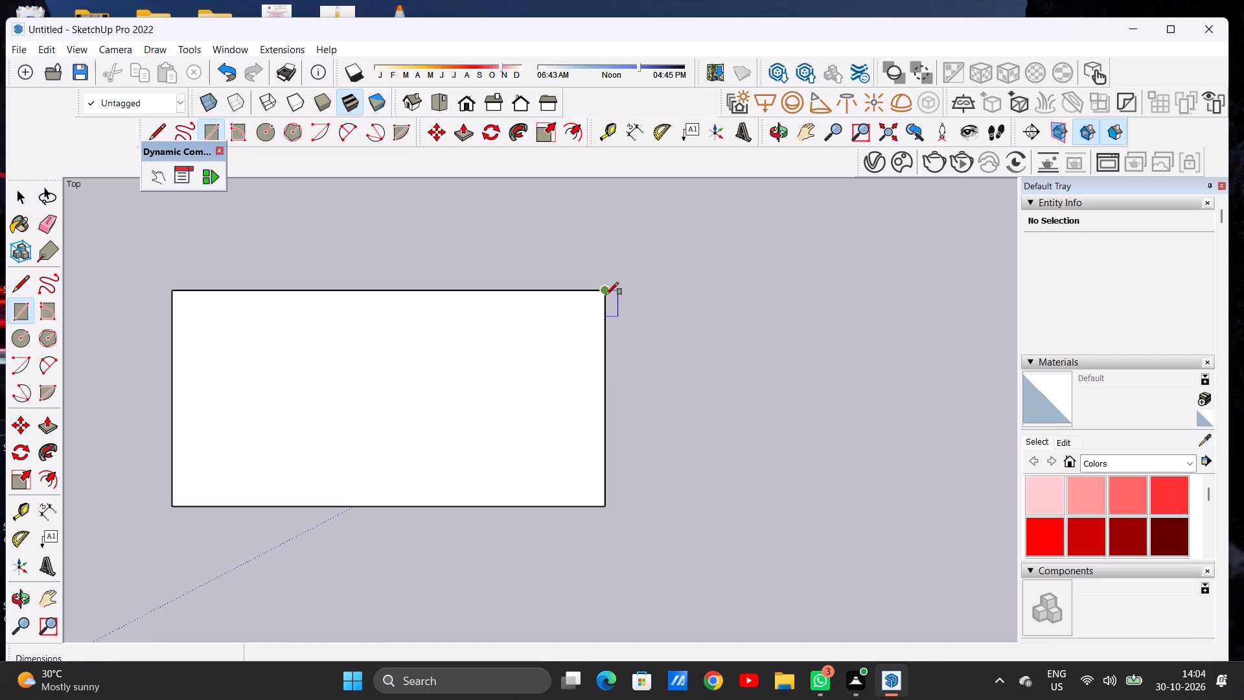
pyautogui.click(606, 295)
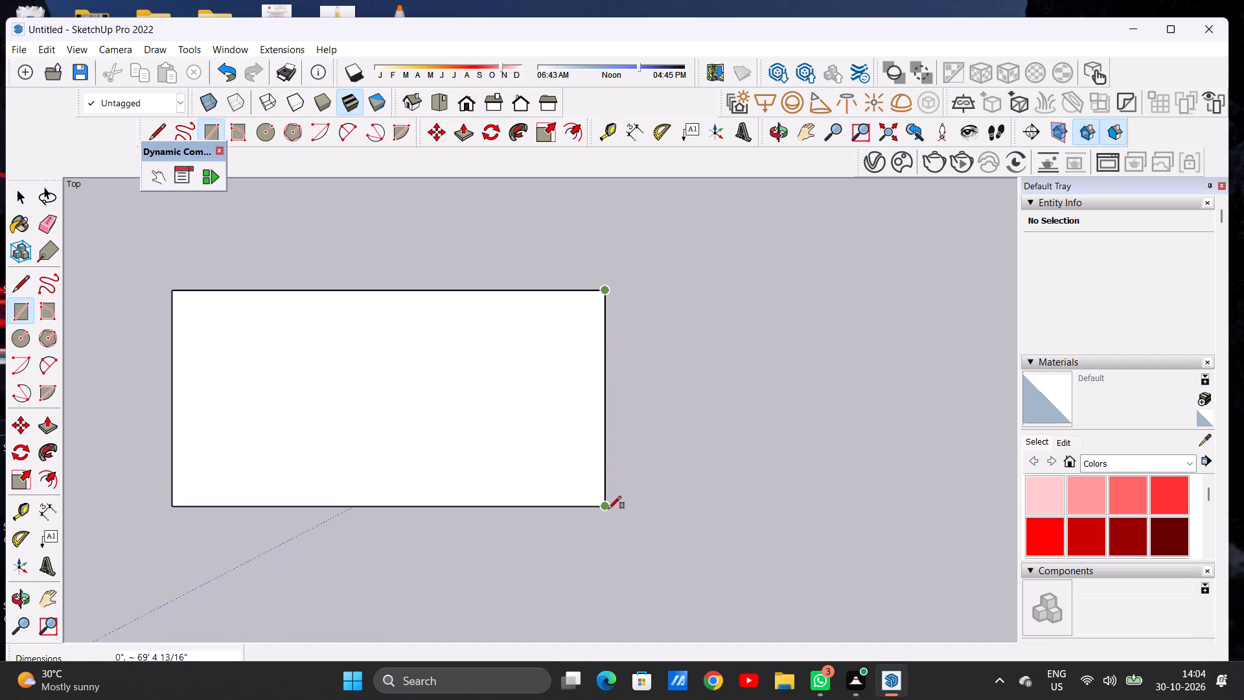
pyautogui.click(608, 509)
pyautogui.click(601, 505)
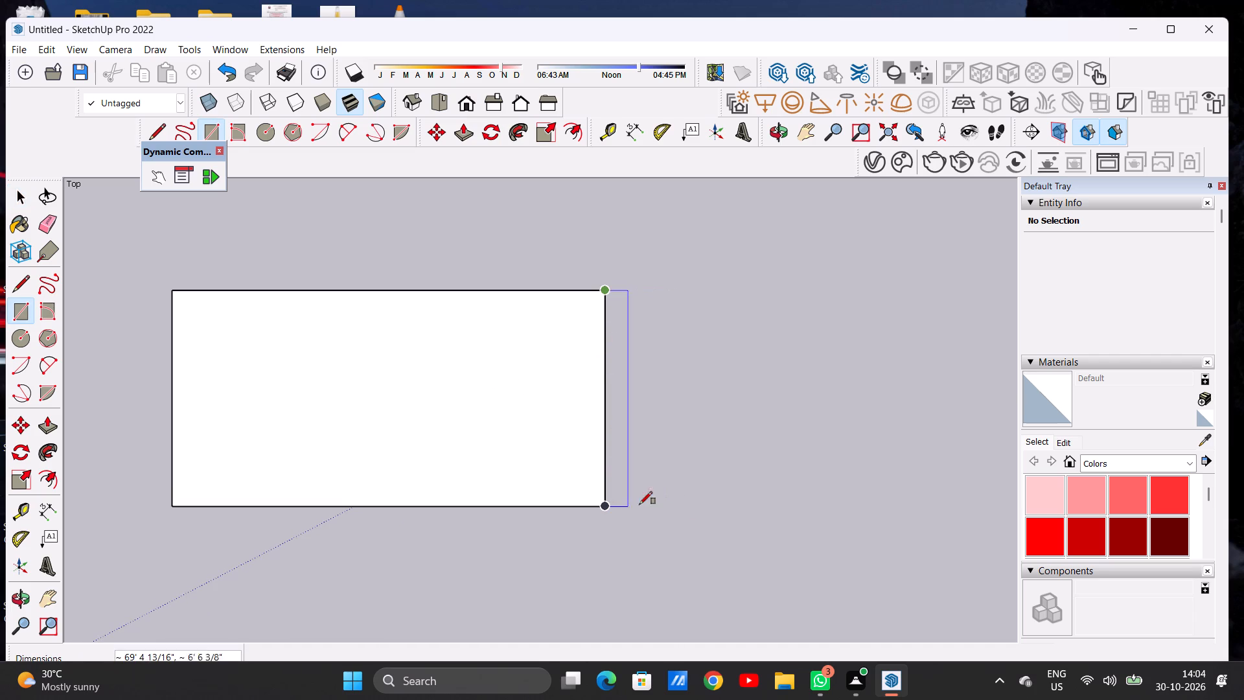
pyautogui.click(690, 511)
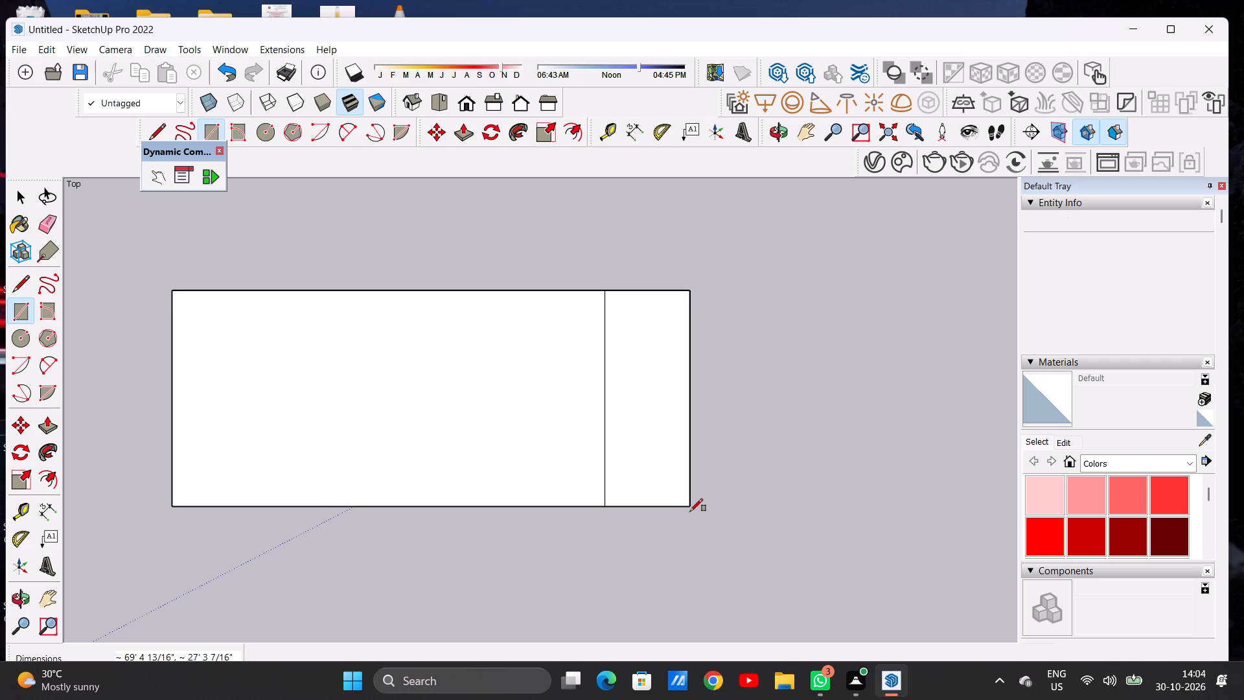
pyautogui.press('space')
# Erase the dividing line between the base and the new rectangle so they form one face.
pyautogui.scroll(20, 614, 305)
pyautogui.scroll(13, 614, 305)
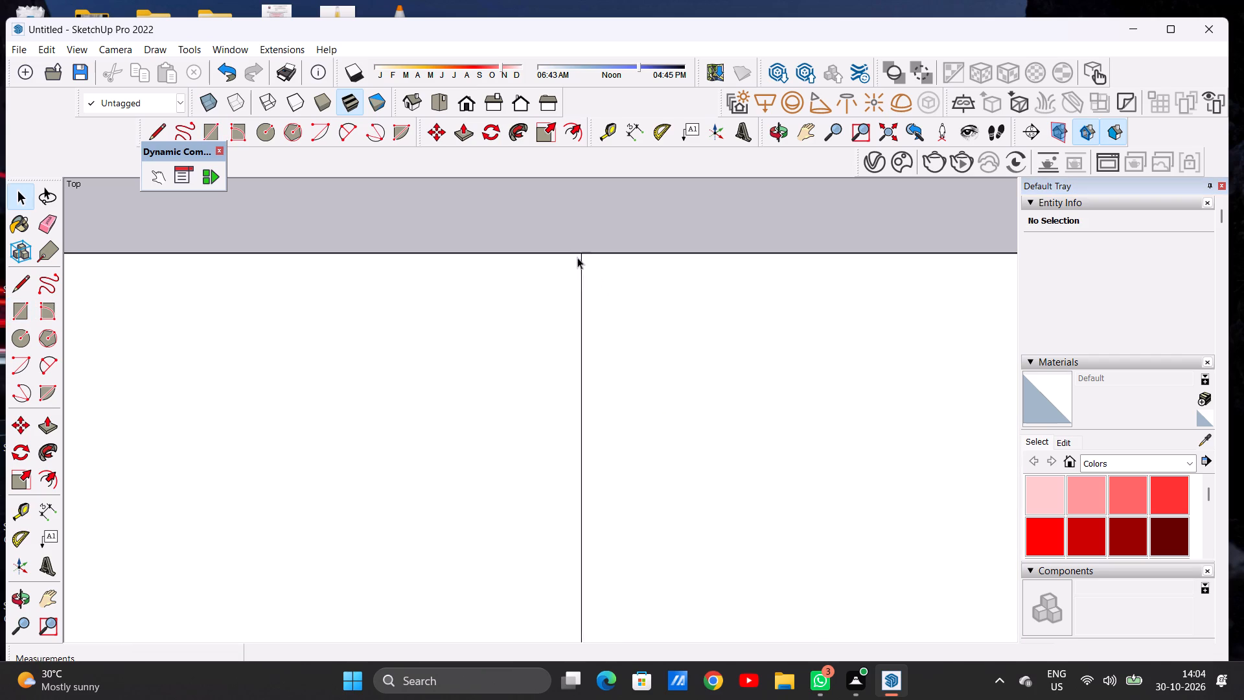
pyautogui.scroll(3, 577, 257)
pyautogui.scroll(-1, 586, 257)
pyautogui.scroll(3, 588, 251)
pyautogui.scroll(-1, 588, 251)
pyautogui.scroll(20, 588, 251)
pyautogui.click(634, 255)
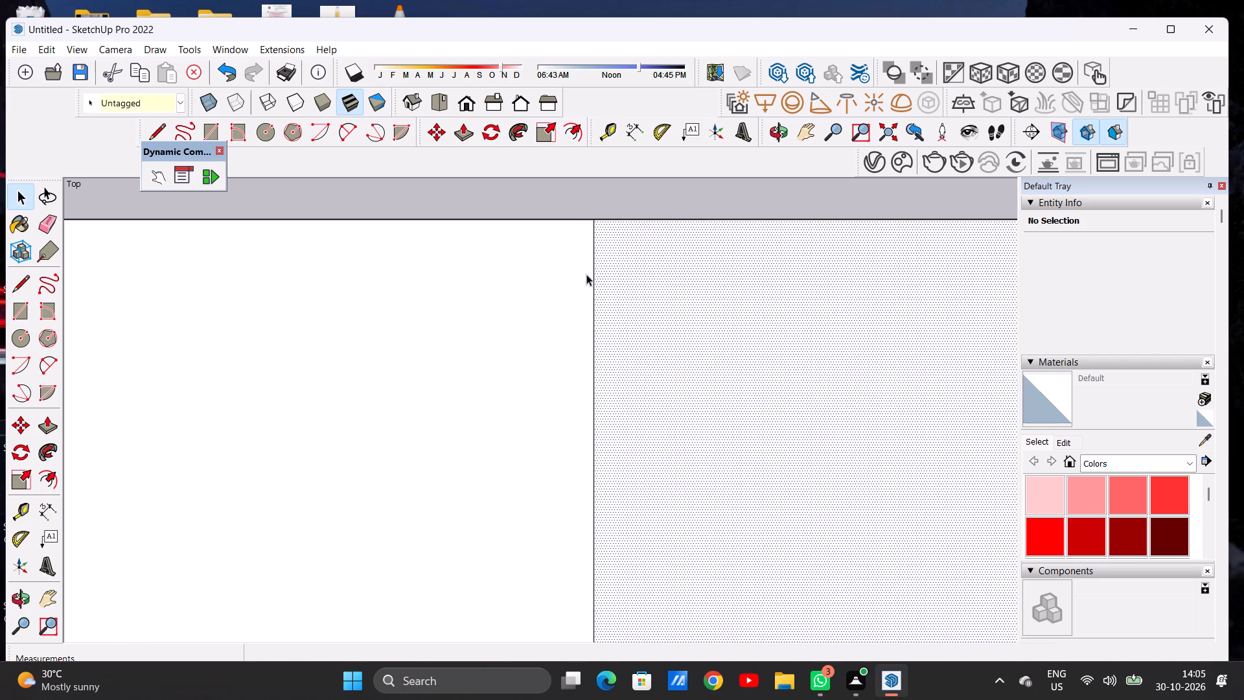
pyautogui.click(586, 274)
pyautogui.click(612, 192)
pyautogui.press('e')
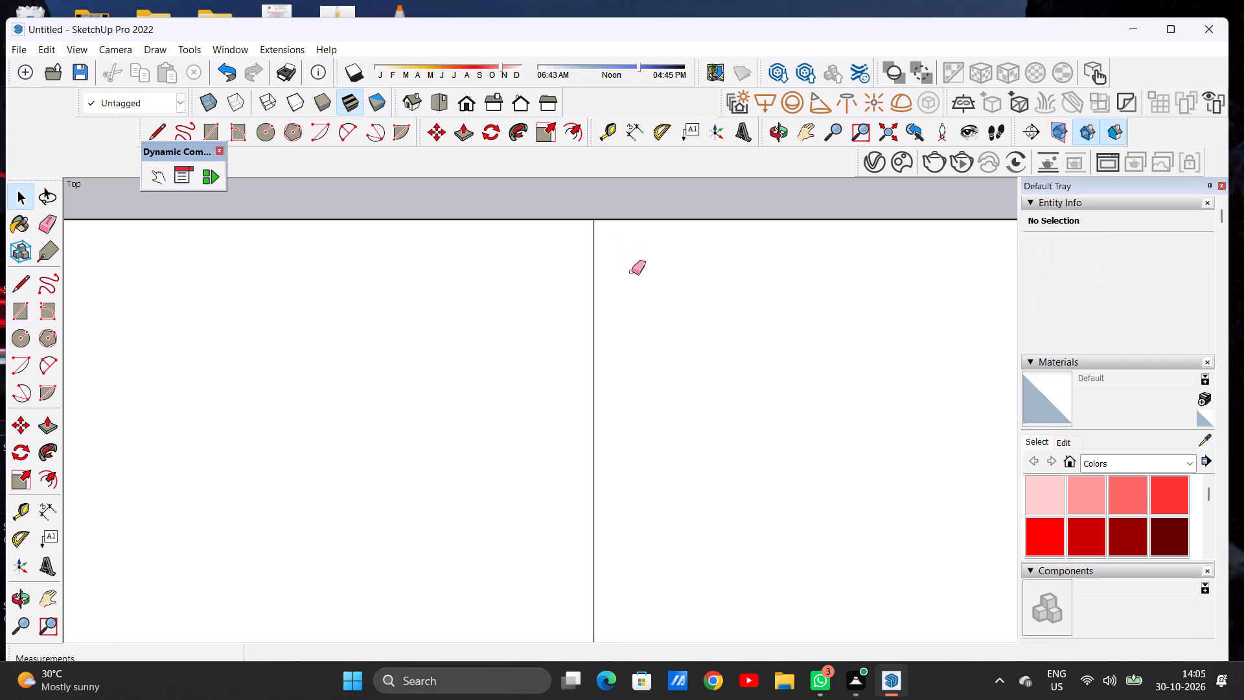
pyautogui.moveTo(621, 281); pyautogui.dragTo(582, 303)
pyautogui.press('space')
# Add a strip about 166'-4" by 18'-10" along the base's full long edge on the positive green side, merging it by erasing the dividing line.
pyautogui.scroll(-20, 583, 344)
pyautogui.scroll(-3, 583, 344)
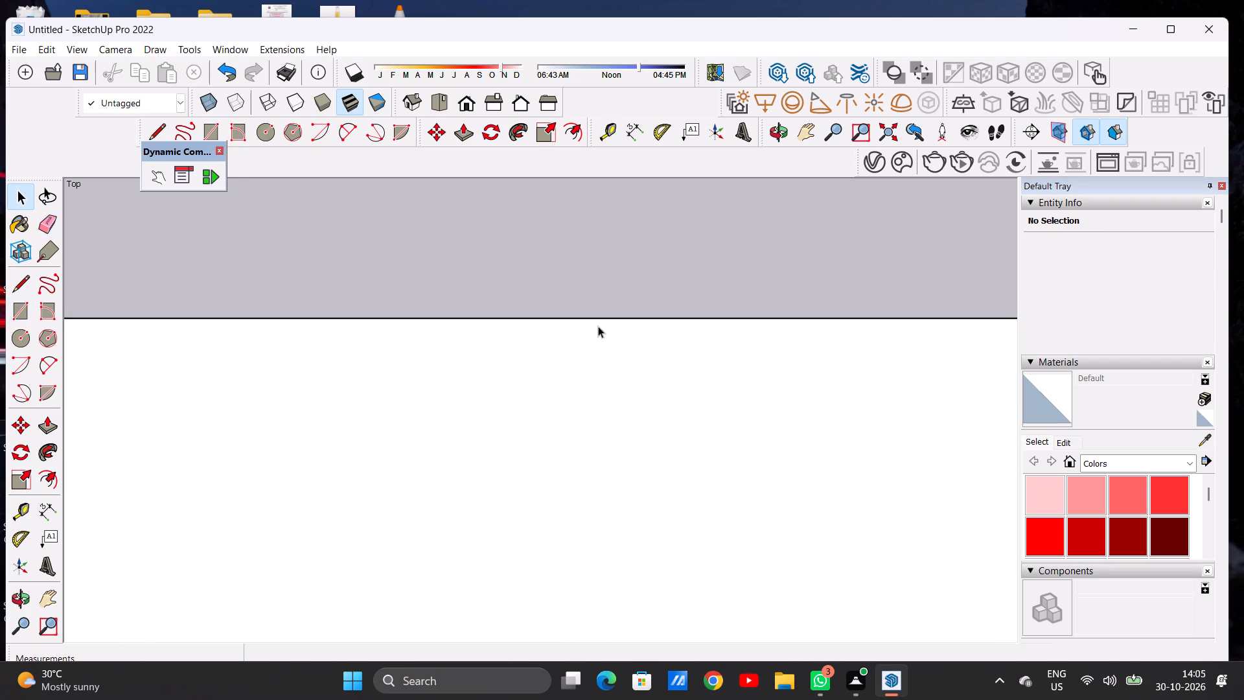
pyautogui.scroll(-20, 598, 326)
pyautogui.scroll(-20, 598, 326)
pyautogui.scroll(-4, 598, 326)
pyautogui.scroll(1, 657, 320)
pyautogui.scroll(-11, 658, 320)
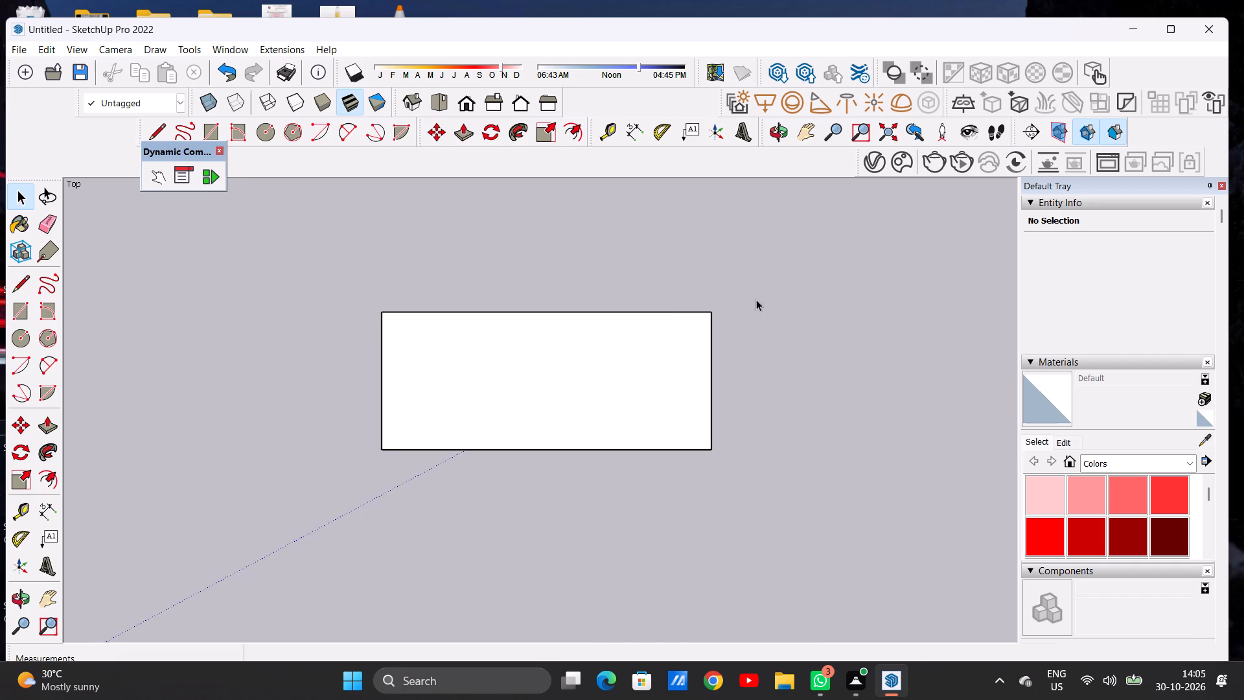
pyautogui.scroll(3, 596, 336)
pyautogui.scroll(-1, 596, 336)
pyautogui.scroll(2, 596, 336)
pyautogui.scroll(-6, 613, 349)
pyautogui.scroll(4, 610, 336)
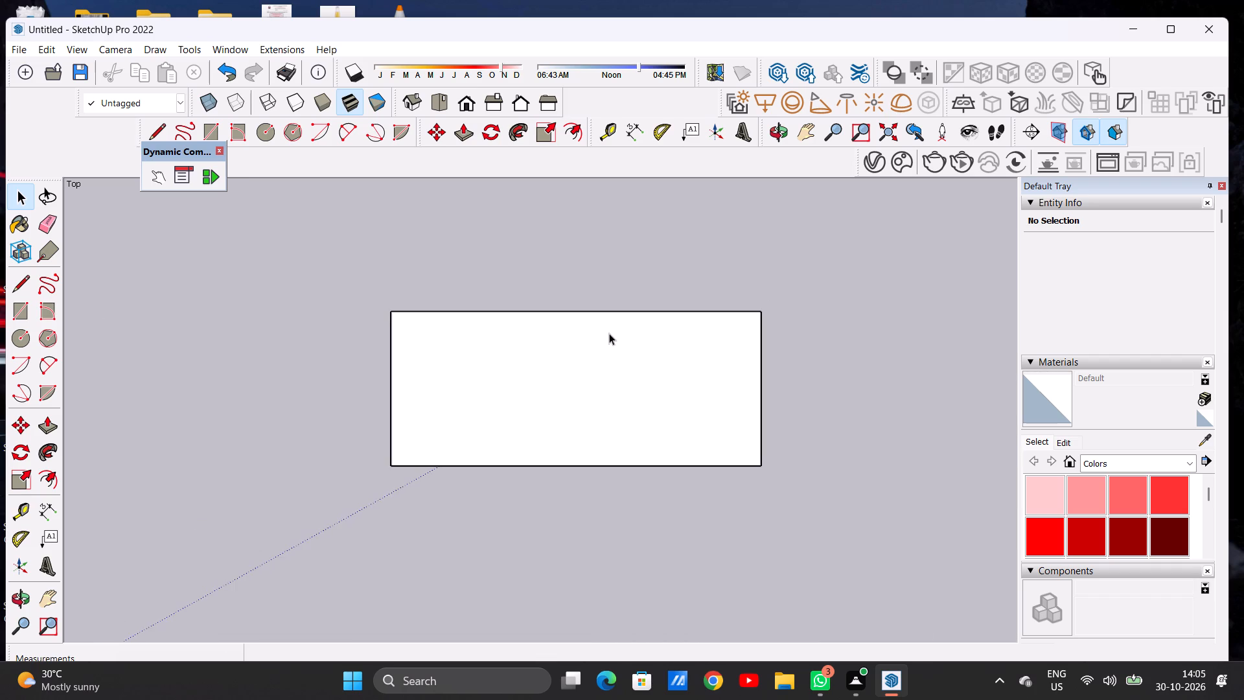
pyautogui.scroll(2, 609, 333)
pyautogui.press('r')
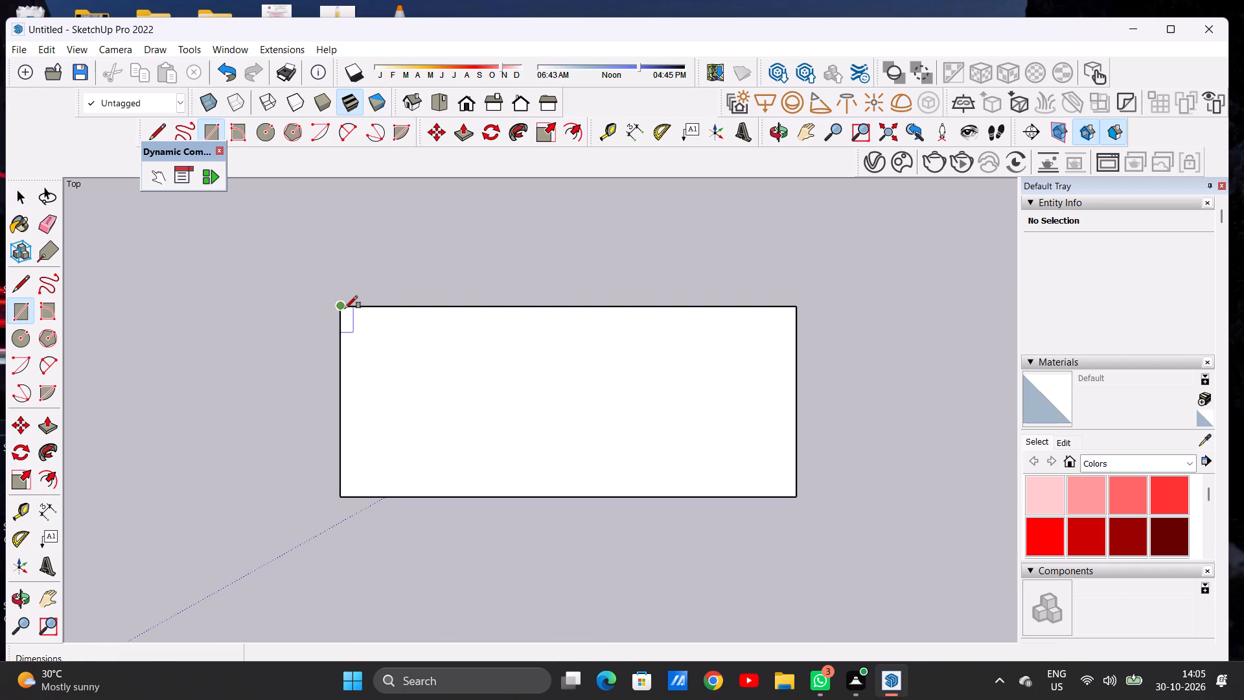
pyautogui.click(343, 307)
pyautogui.click(799, 306)
pyautogui.click(796, 255)
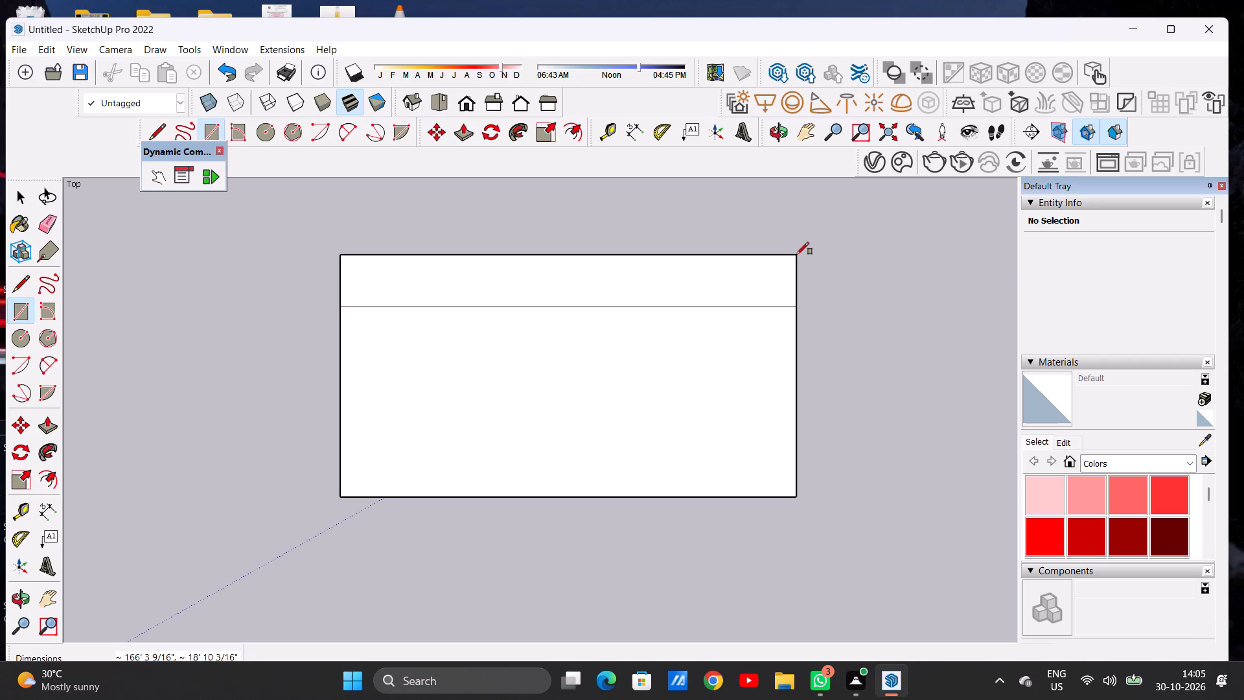
pyautogui.press('space')
pyautogui.write('E')
pyautogui.moveTo(731, 292); pyautogui.dragTo(710, 327)
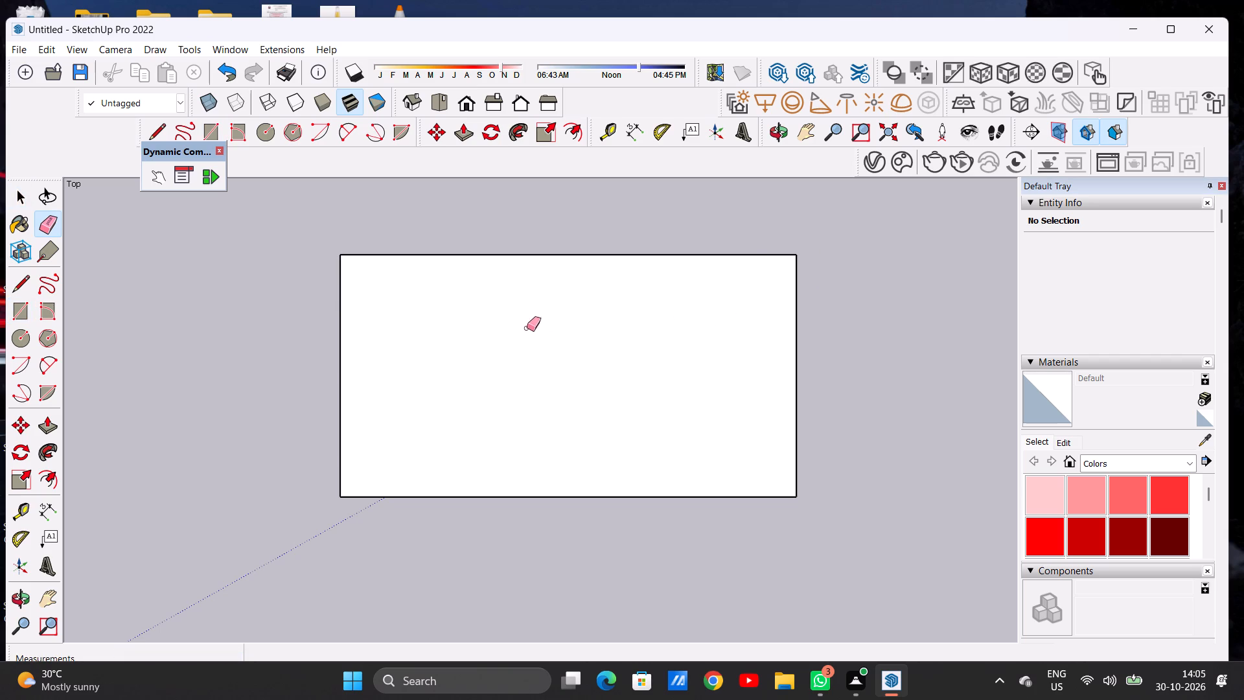
# Add a rectangle about 88'-3" by 27'-11" along the short edge on the positive red side, merging it by erasing the dividing line.
pyautogui.scroll(-6, 497, 345)
pyautogui.scroll(2, 606, 338)
pyautogui.scroll(-1, 609, 338)
pyautogui.scroll(3, 609, 338)
pyautogui.press('space')
pyautogui.press('r')
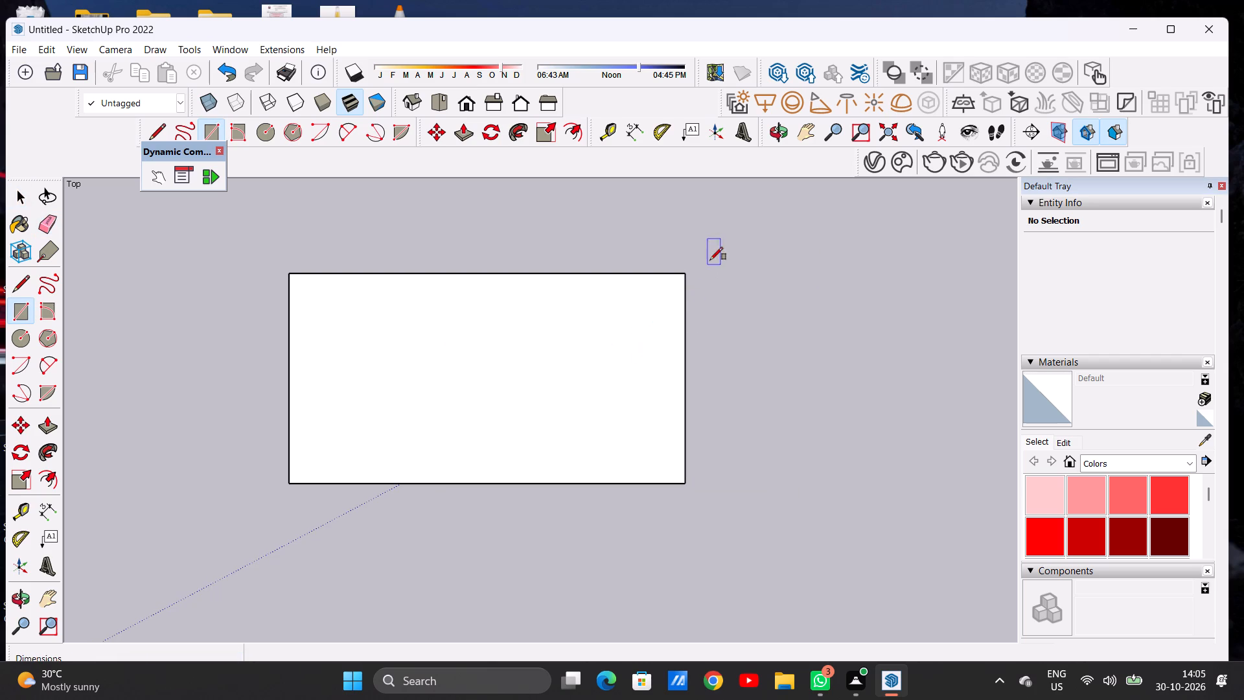
pyautogui.click(680, 274)
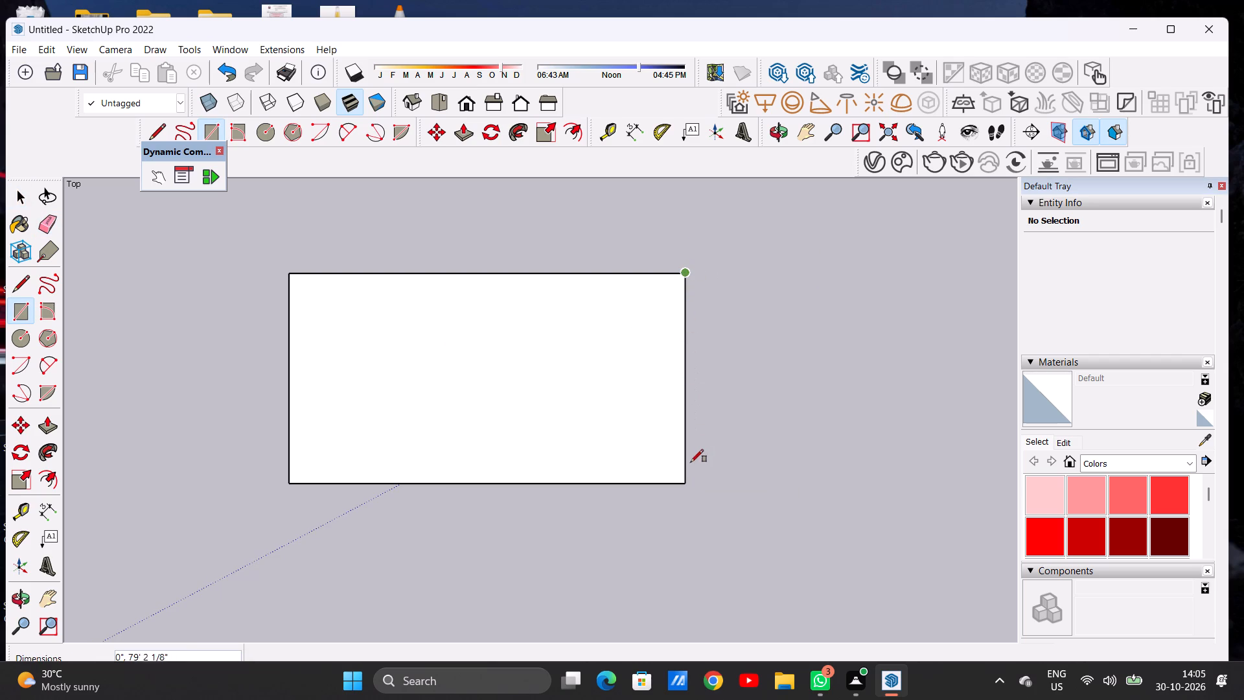
pyautogui.click(685, 480)
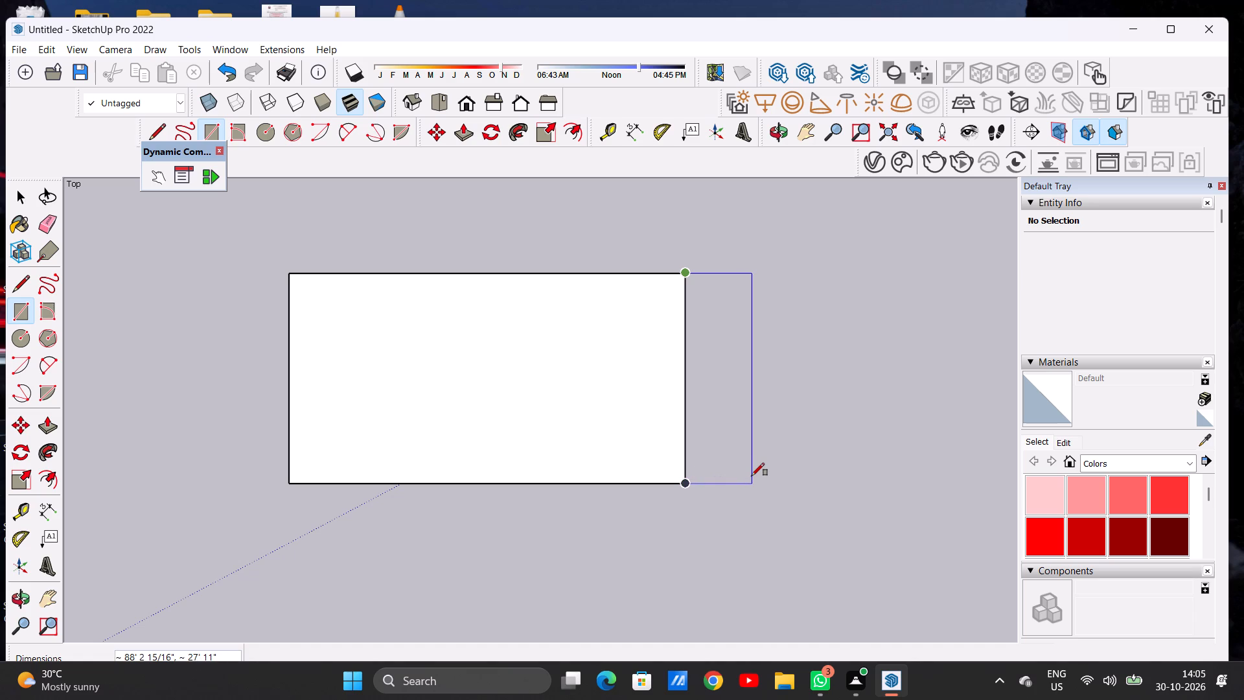
pyautogui.click(752, 476)
pyautogui.press('space')
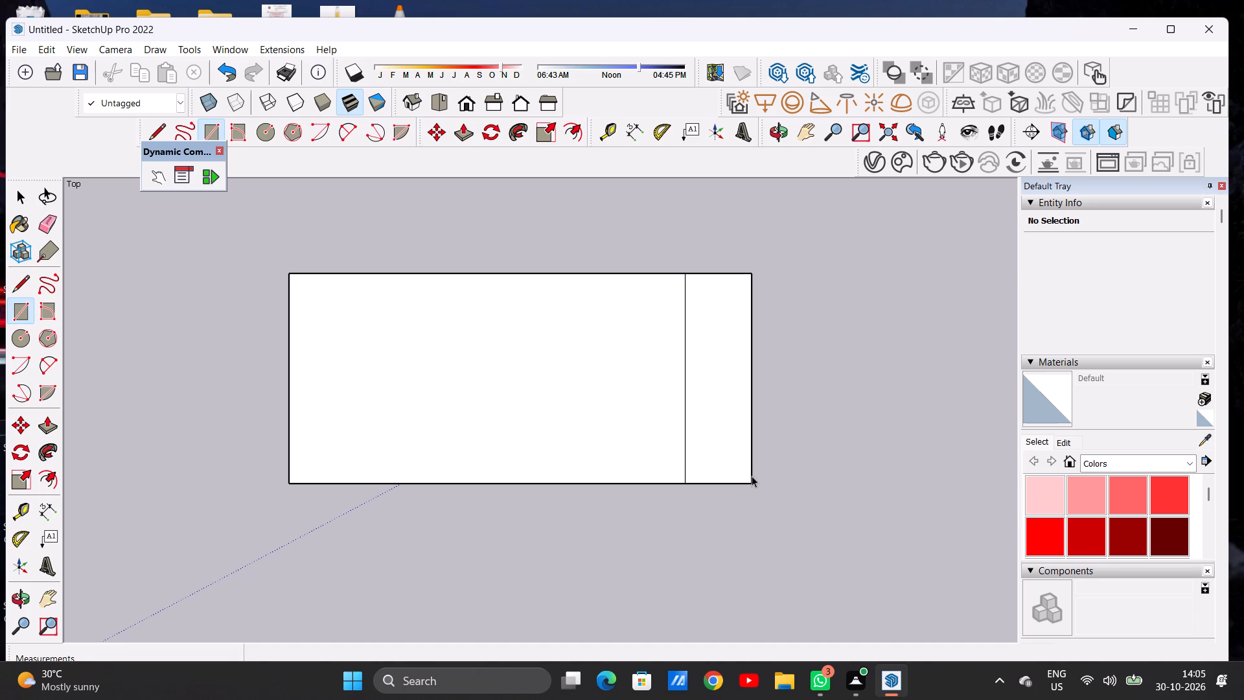
pyautogui.press('e')
pyautogui.moveTo(700, 429); pyautogui.dragTo(663, 434)
pyautogui.press('space')
# Push/Pull the merged base face upward by 9" to make a slab.
pyautogui.scroll(-1, 657, 459)
pyautogui.moveTo(646, 506); pyautogui.dragTo(651, 336, button='middle')
pyautogui.scroll(2, 634, 419)
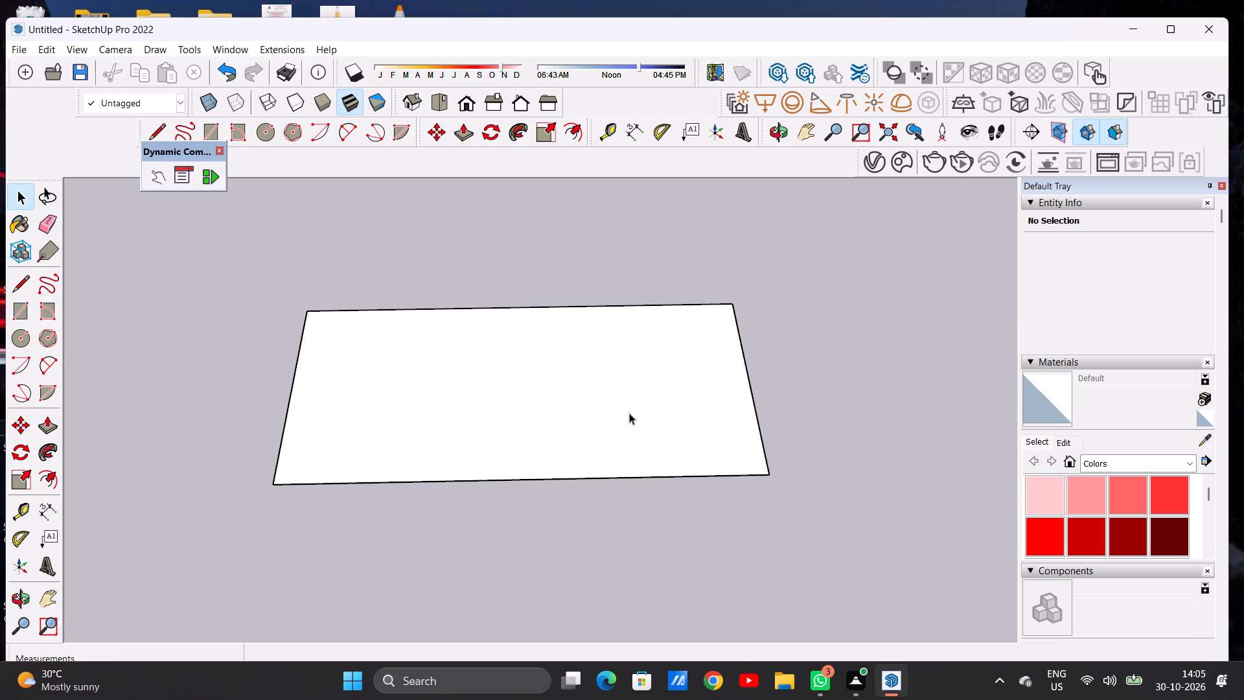
pyautogui.press('p')
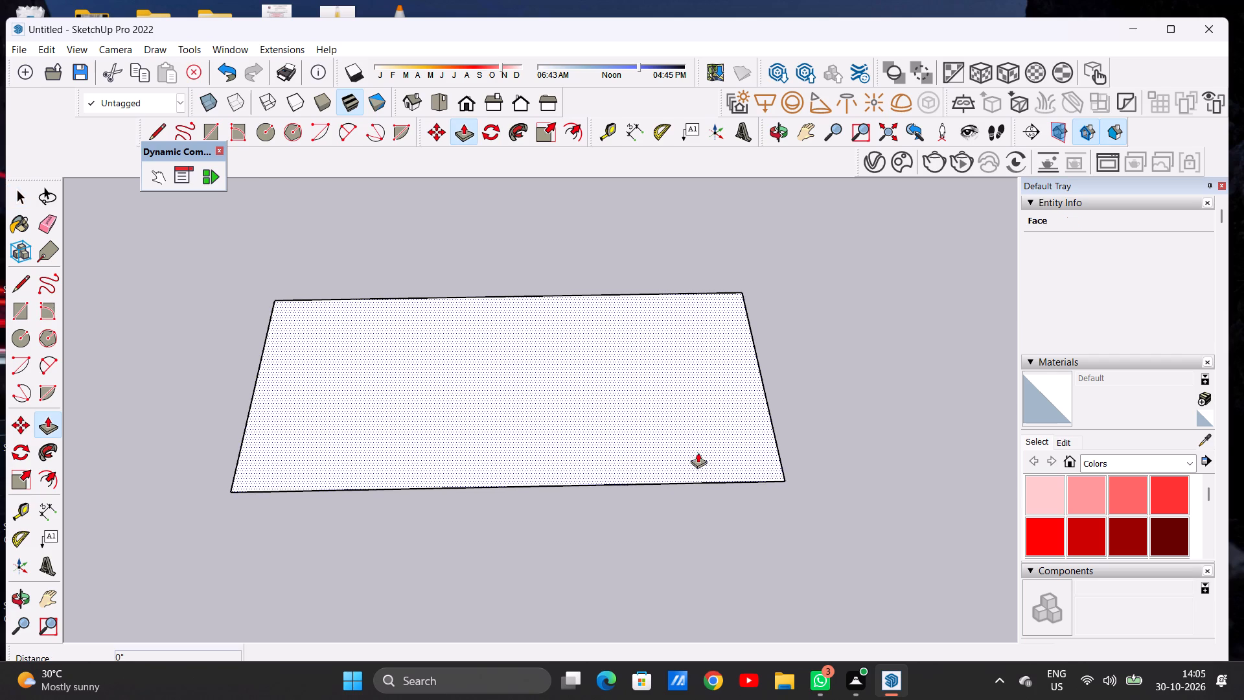
pyautogui.click(694, 450)
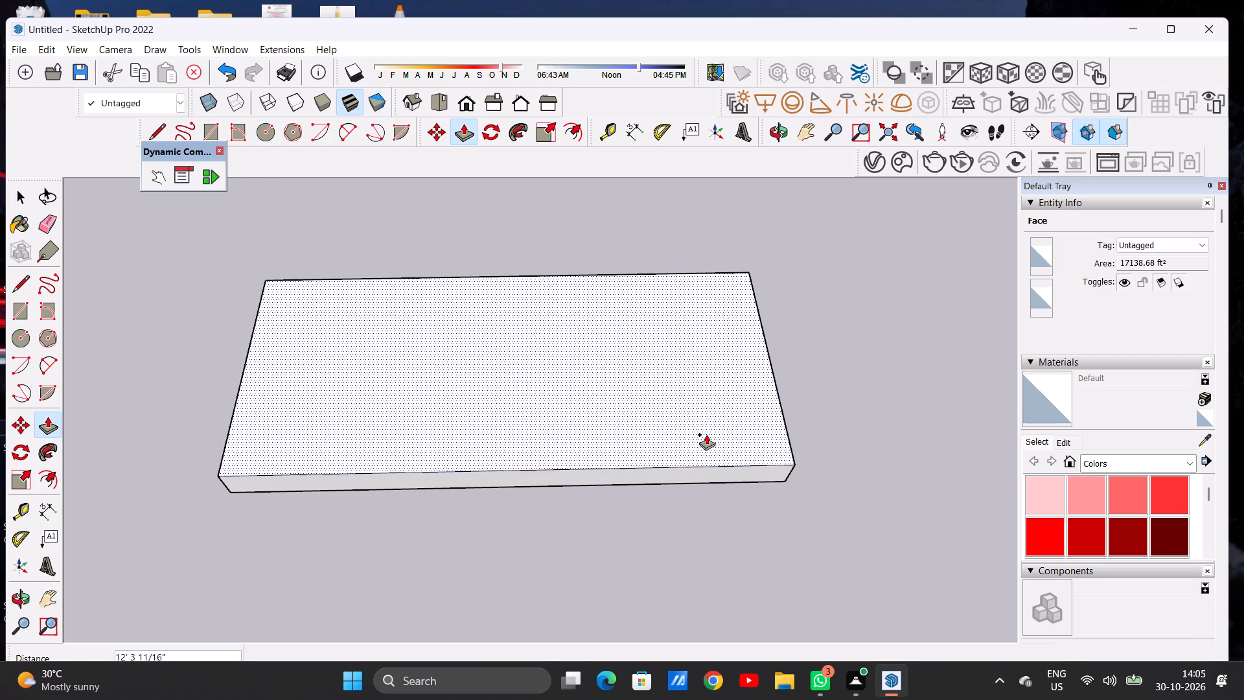
pyautogui.moveTo(705, 432); pyautogui.dragTo(695, 342, button='middle')
pyautogui.moveTo(740, 443); pyautogui.dragTo(734, 416, button='middle')
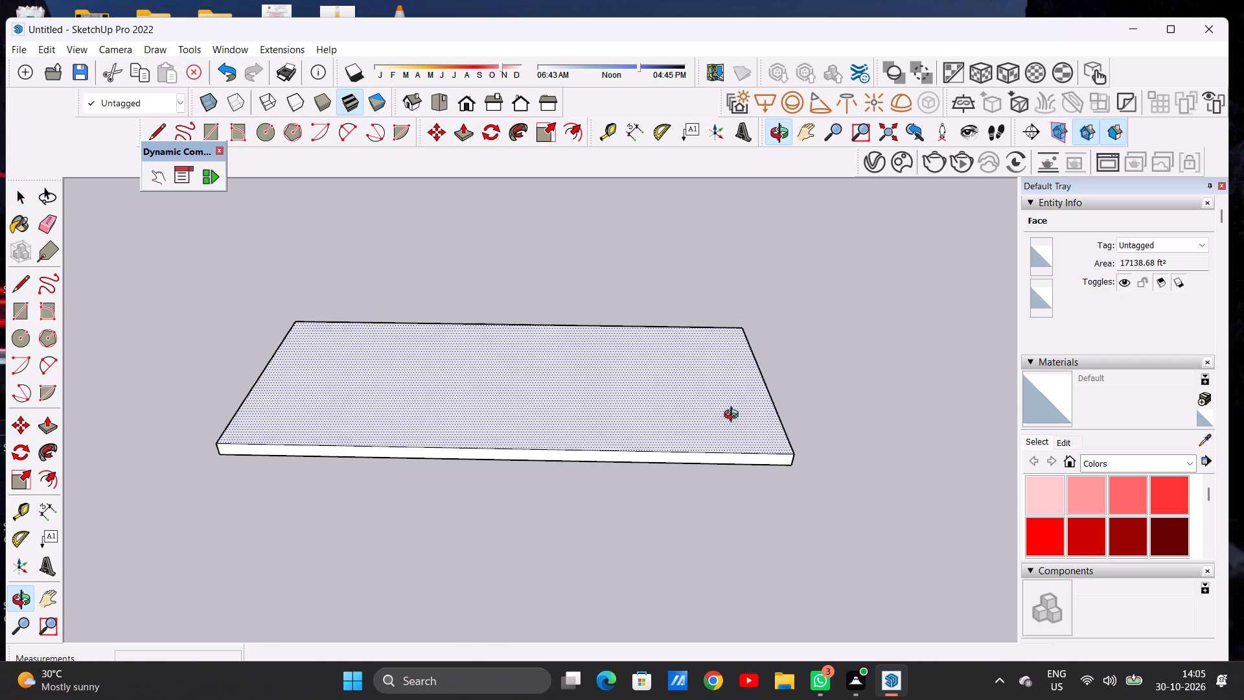
pyautogui.moveTo(734, 416); pyautogui.dragTo(733, 410, button='middle')
pyautogui.scroll(1, 747, 420)
pyautogui.scroll(-1, 747, 420)
pyautogui.press('9')
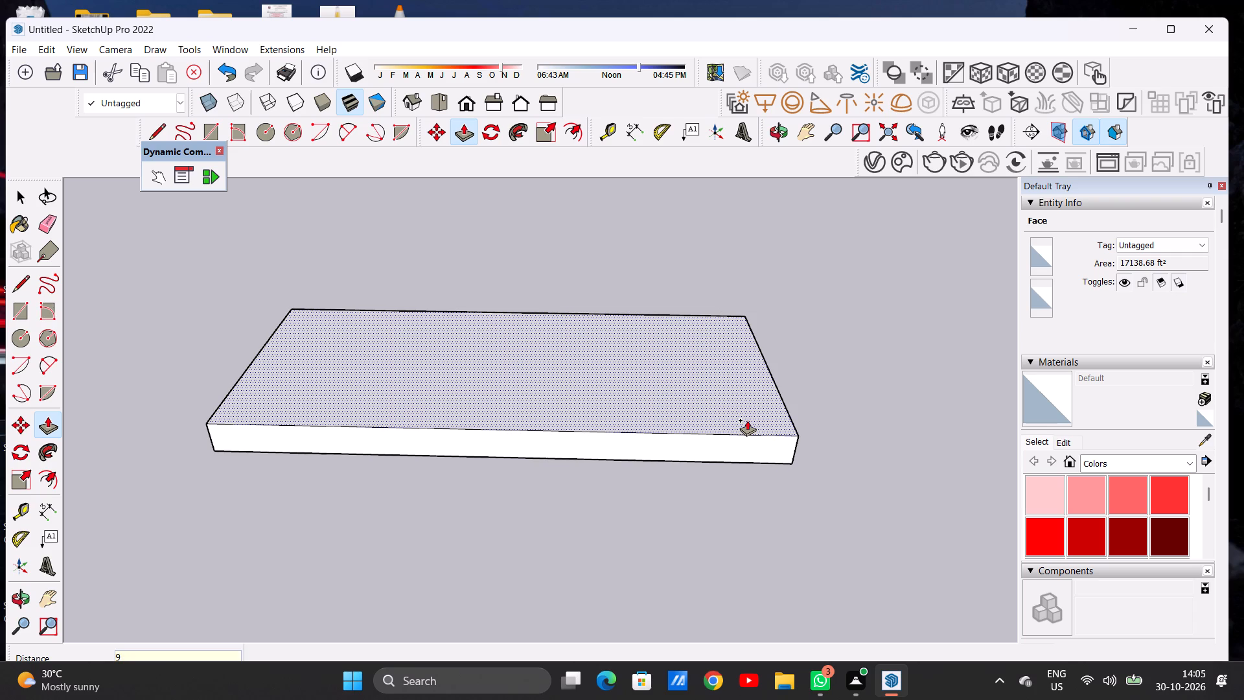
pyautogui.hotkey('shift', '"')
pyautogui.press('Return')
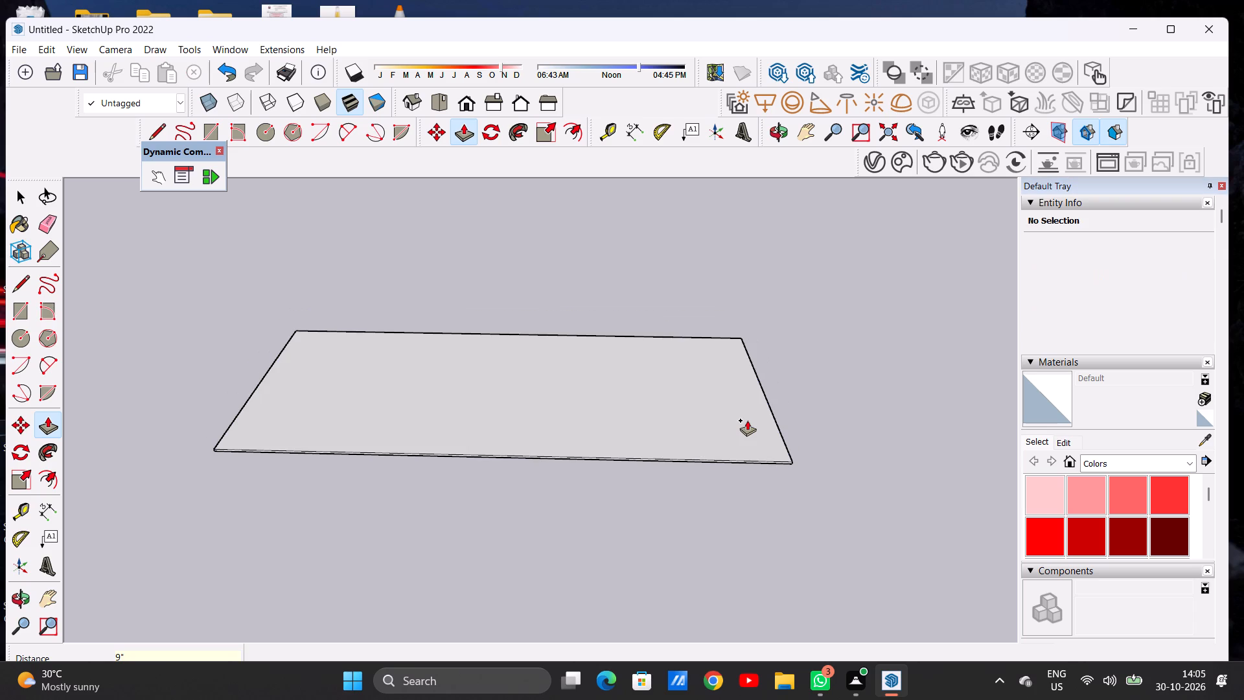
# Push/Pull the slab's top face upward by about a further 2'-8".
pyautogui.press('n')
pyautogui.scroll(9, 757, 426)
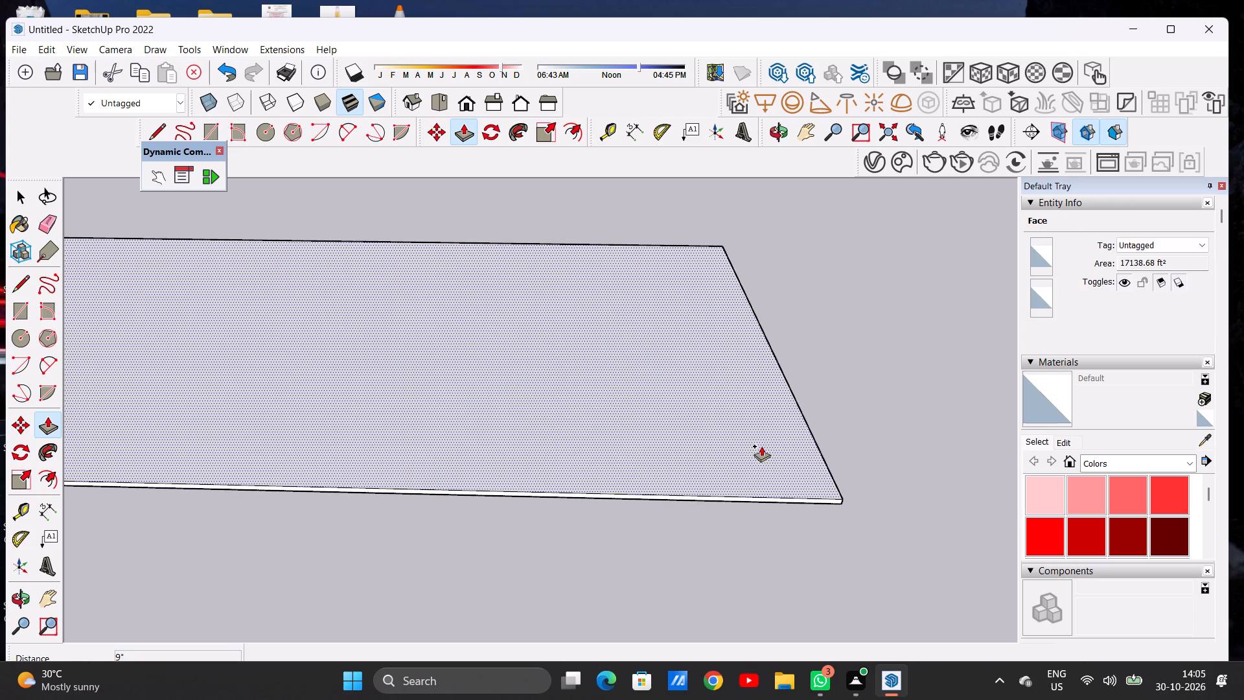
pyautogui.press('space')
pyautogui.press('p')
pyautogui.click(768, 461)
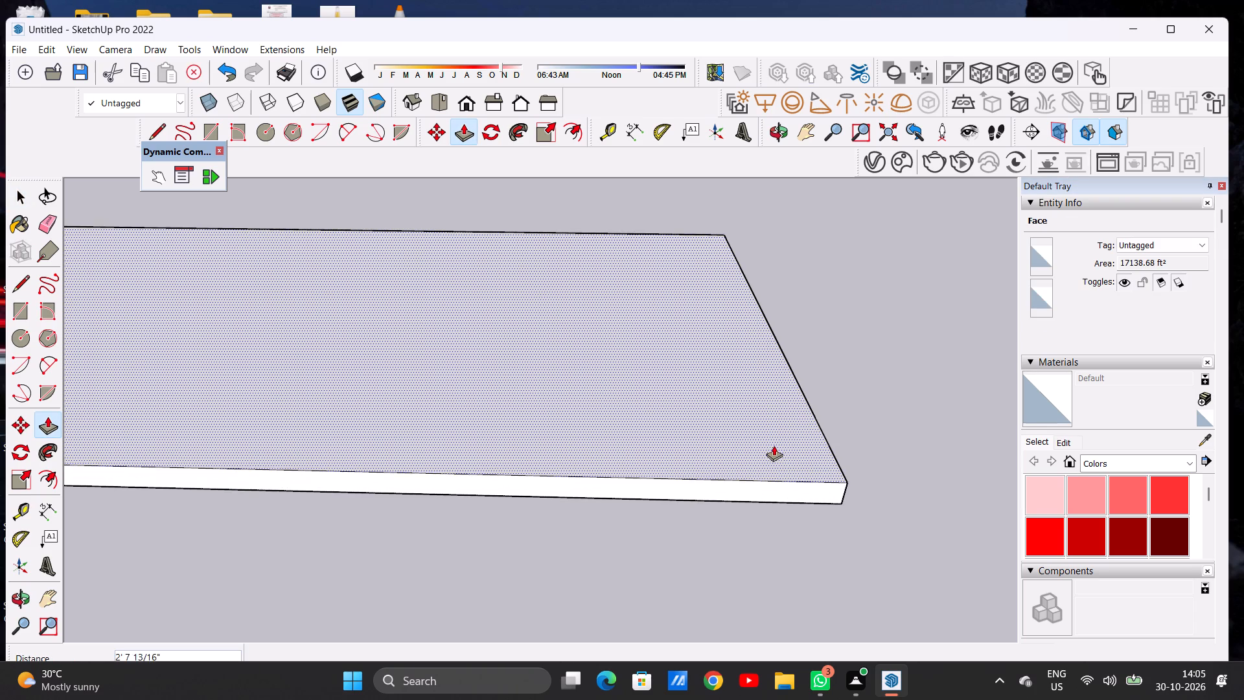
pyautogui.click(774, 439)
pyautogui.press('space')
# Offset the outline of the slab's top face inward by about 6' from a near-overhead view.
pyautogui.scroll(-6, 634, 413)
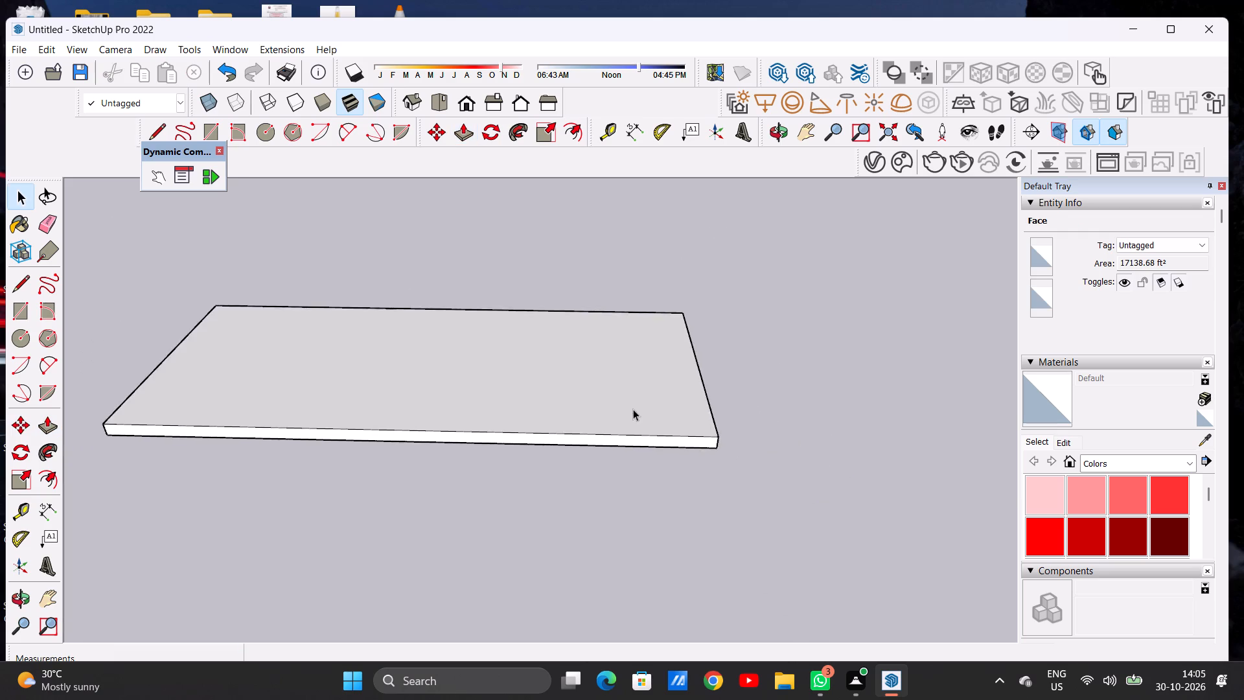
pyautogui.scroll(-9, 633, 409)
pyautogui.moveTo(614, 375); pyautogui.dragTo(599, 501, button='middle')
pyautogui.moveTo(571, 410); pyautogui.dragTo(586, 504, button='middle')
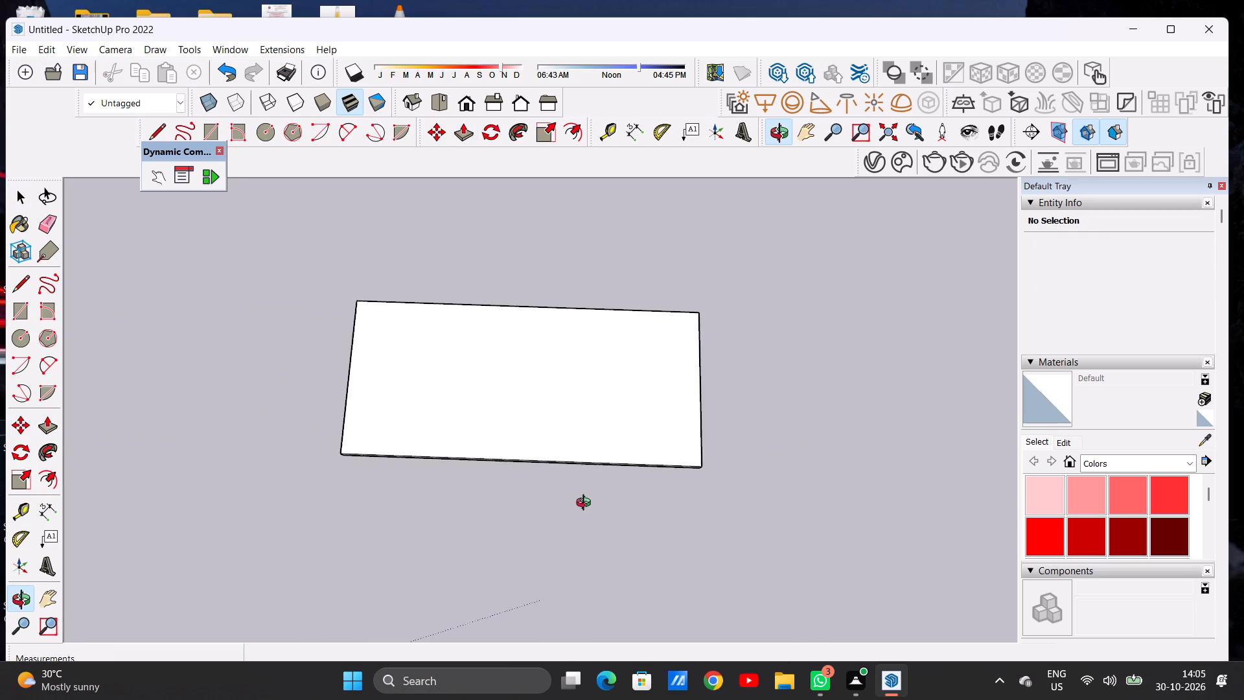
pyautogui.moveTo(586, 504); pyautogui.dragTo(586, 542, button='middle')
pyautogui.scroll(1, 466, 476)
pyautogui.scroll(-1, 466, 476)
pyautogui.scroll(2, 466, 476)
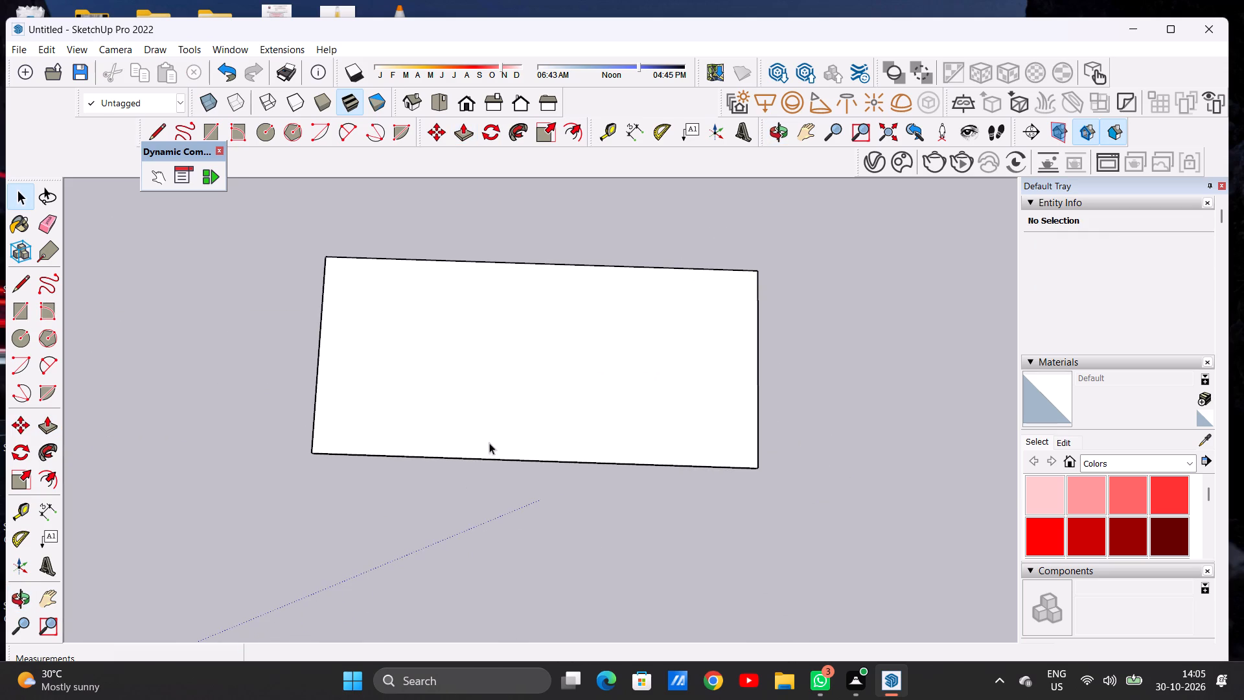
pyautogui.moveTo(505, 378); pyautogui.dragTo(518, 397, button='middle')
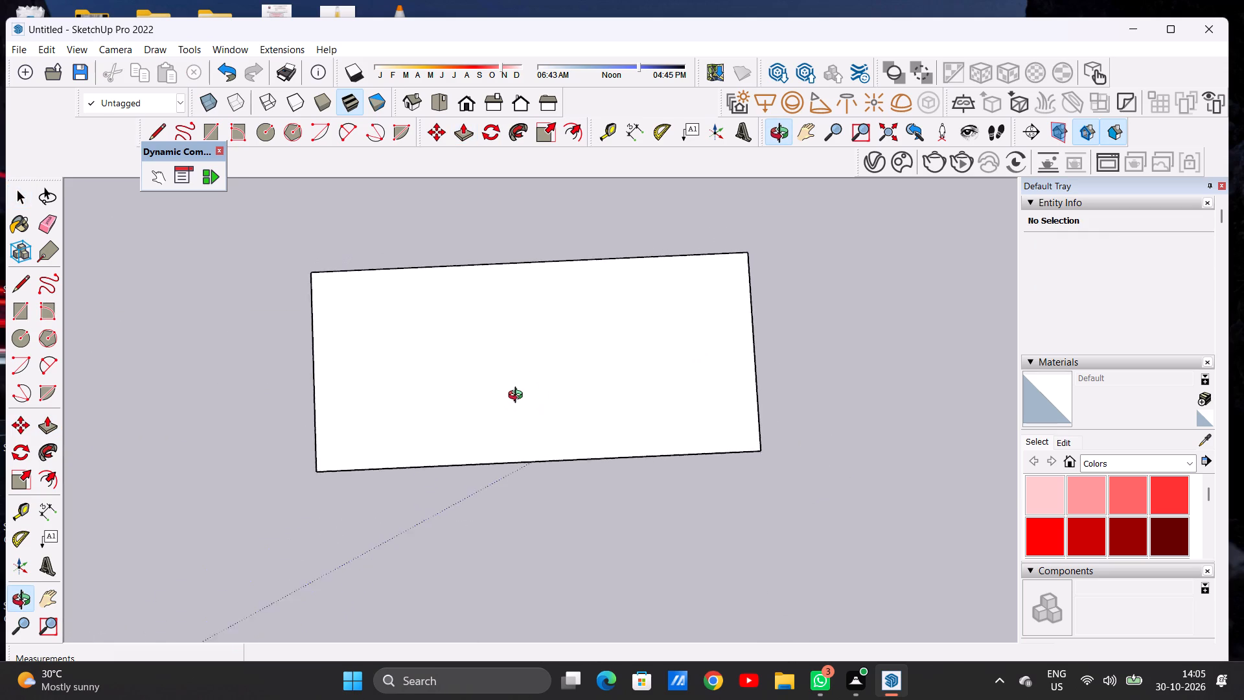
pyautogui.moveTo(518, 397); pyautogui.dragTo(518, 399, button='middle')
pyautogui.scroll(-4, 518, 397)
pyautogui.scroll(3, 518, 397)
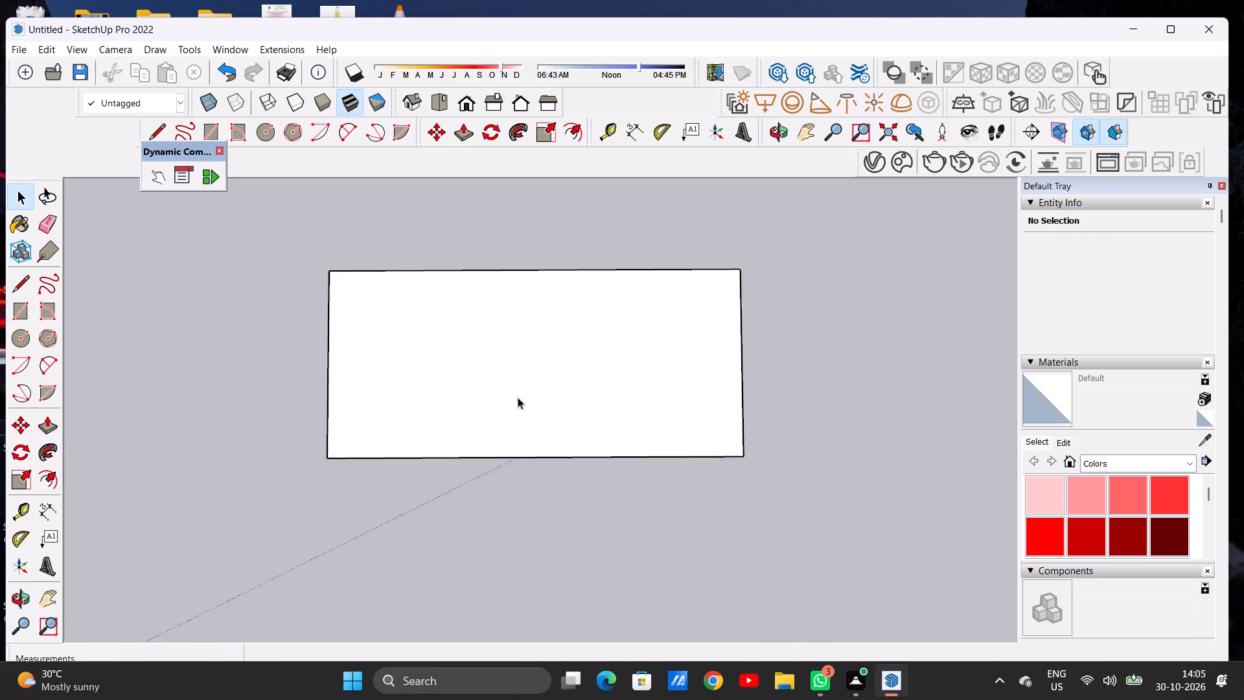
pyautogui.write('OF')
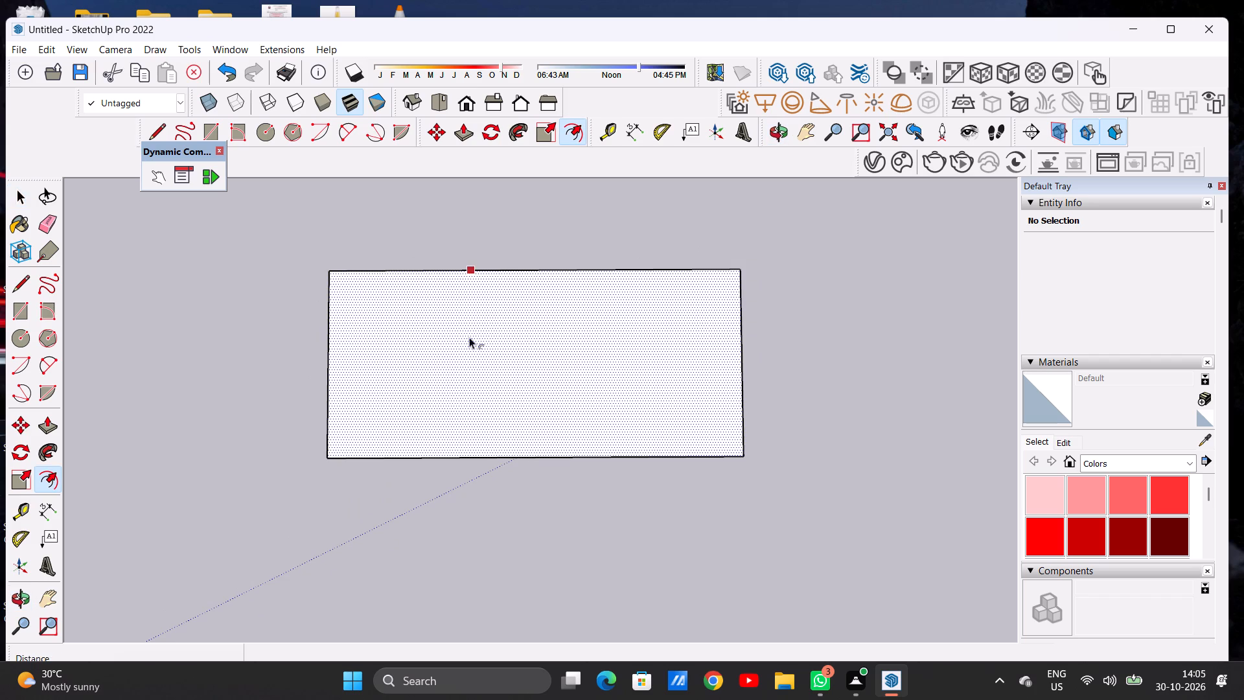
pyautogui.click(445, 277)
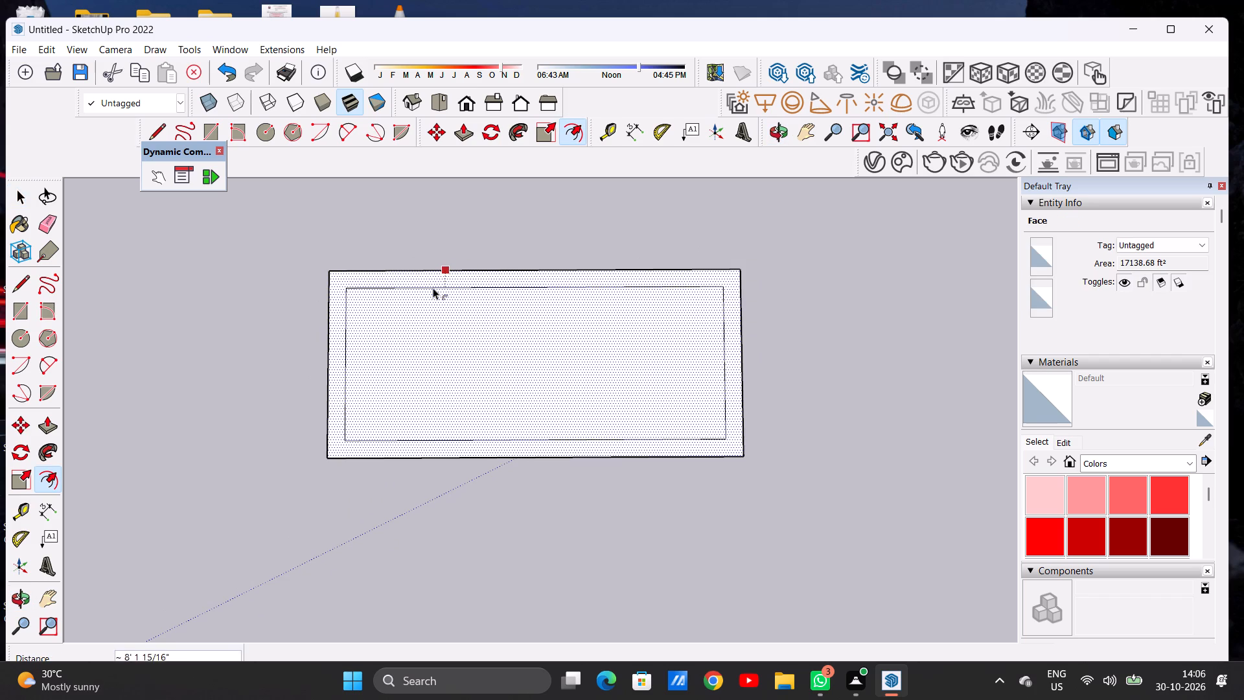
pyautogui.click(428, 283)
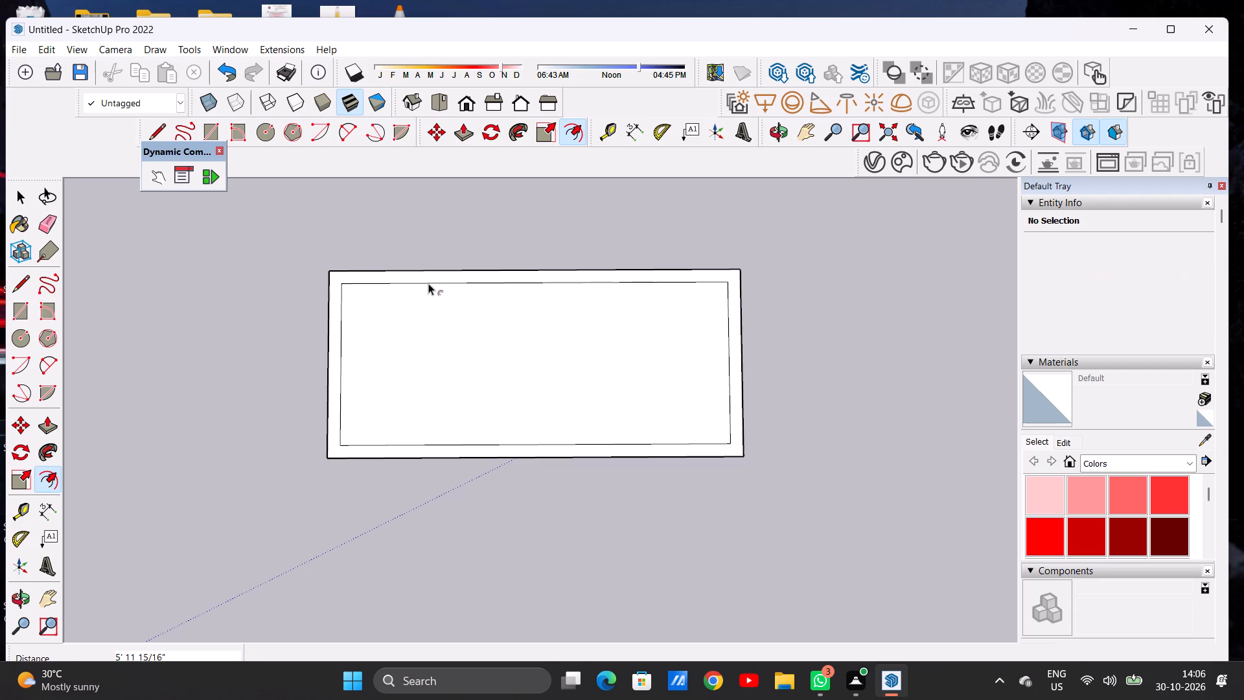
# Draw a line from one near corner of the inset outline straight out to the slab's near long edge.
pyautogui.press('space')
pyautogui.scroll(-4, 428, 283)
pyautogui.scroll(1, 479, 301)
pyautogui.scroll(-5, 486, 317)
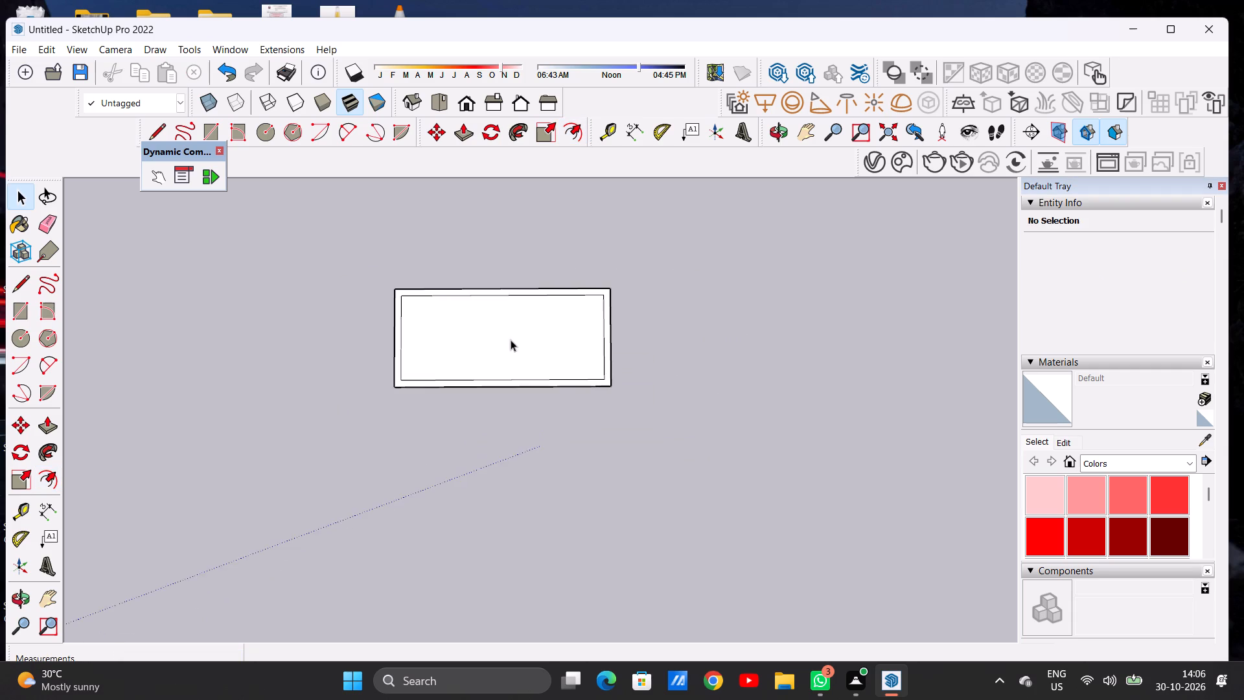
pyautogui.scroll(-7, 511, 340)
pyautogui.scroll(8, 485, 309)
pyautogui.scroll(7, 501, 436)
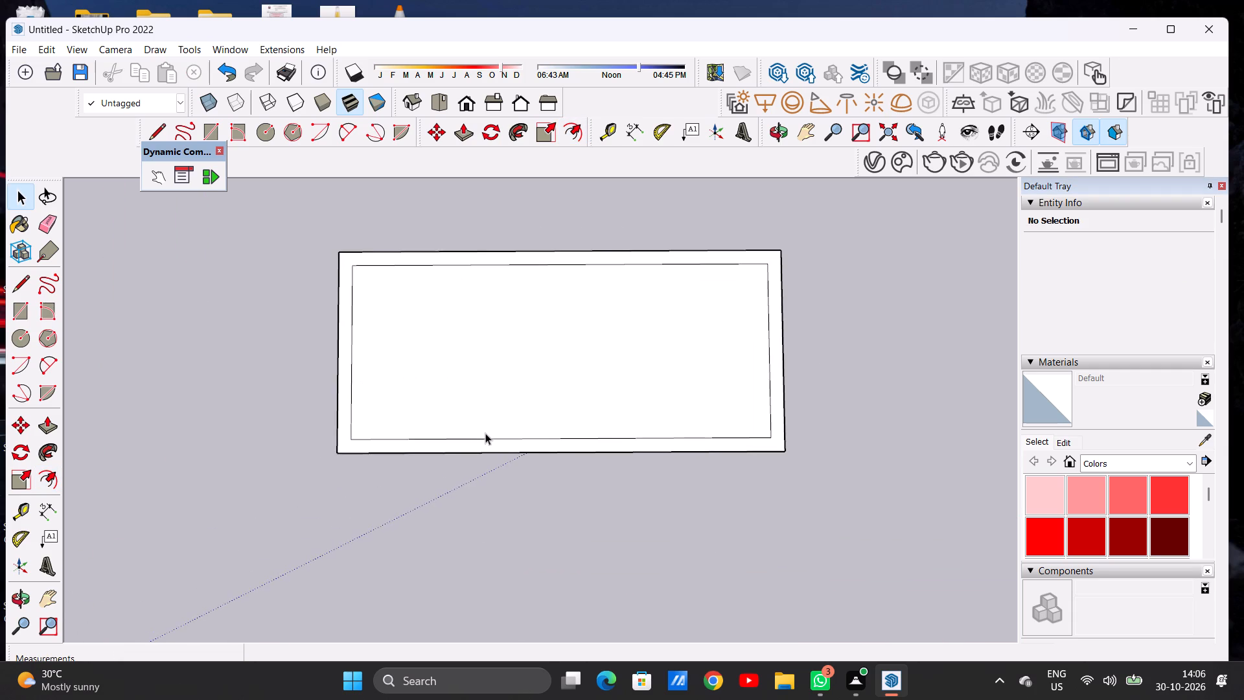
pyautogui.scroll(2, 485, 433)
pyautogui.scroll(3, 473, 332)
pyautogui.press('l')
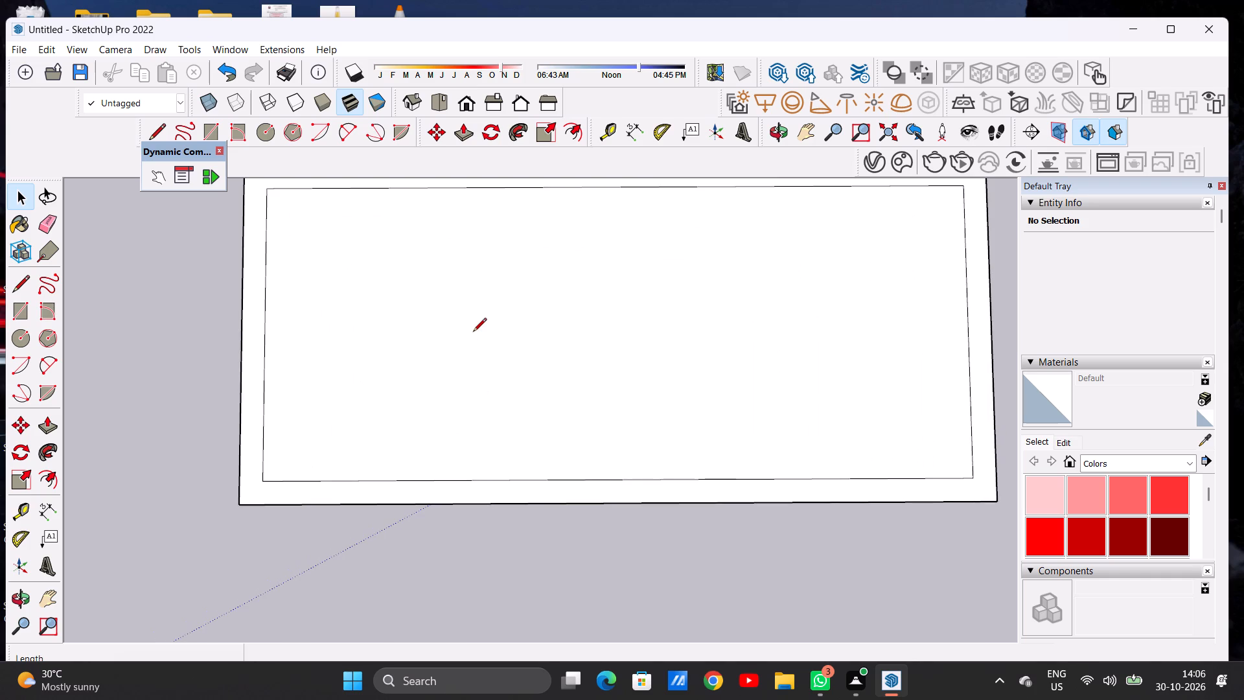
pyautogui.scroll(-2, 488, 346)
pyautogui.scroll(3, 300, 513)
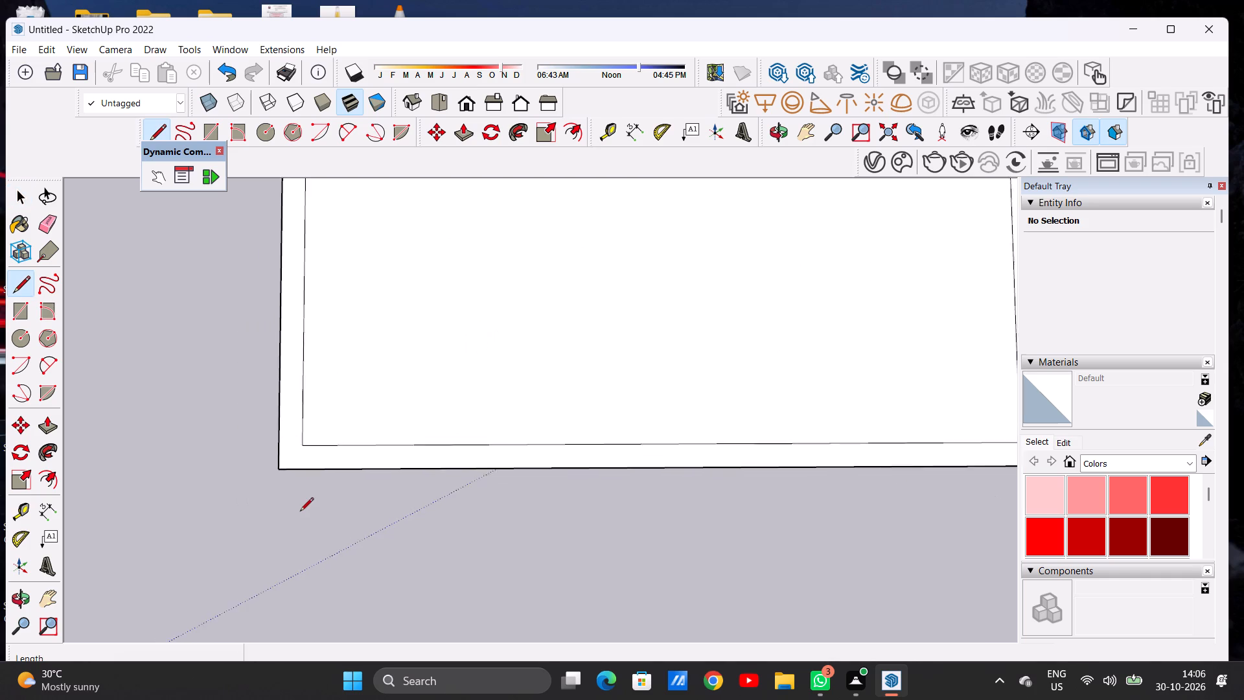
pyautogui.scroll(3, 300, 512)
pyautogui.click(307, 412)
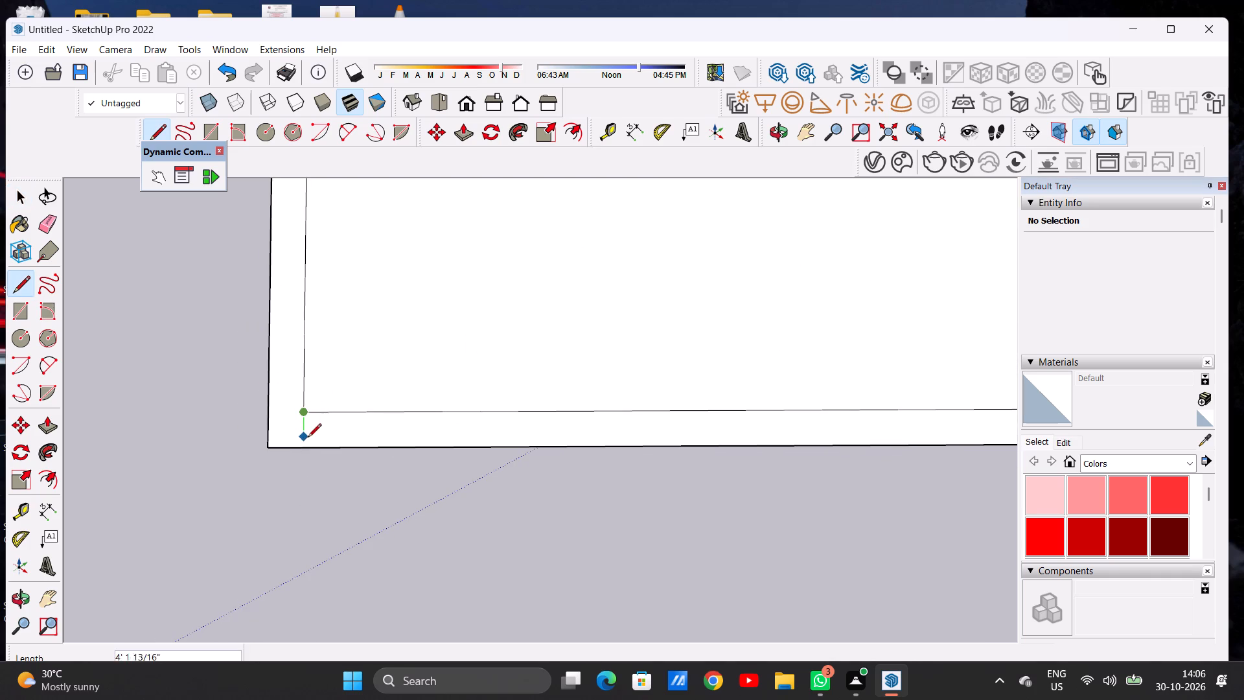
pyautogui.click(305, 445)
# Draw a matching line about 6' long from the inset outline's other near corner to the slab's near long edge.
pyautogui.scroll(-9, 295, 433)
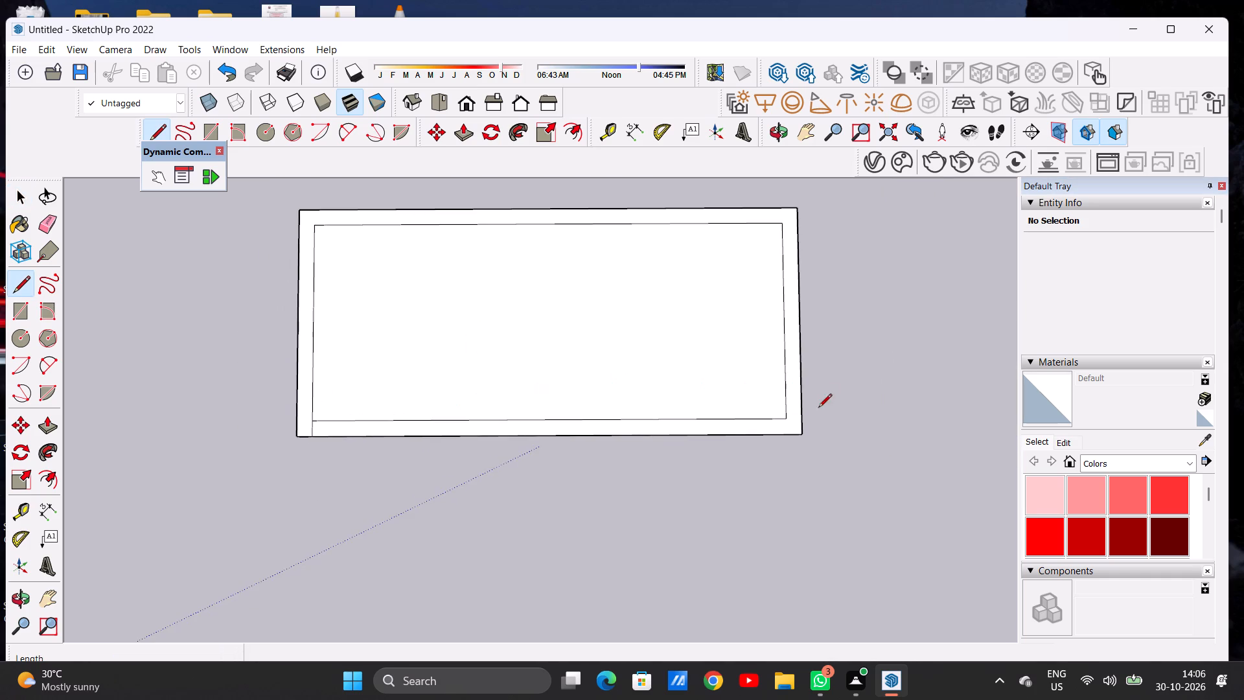
pyautogui.scroll(-1, 780, 411)
pyautogui.scroll(14, 776, 413)
pyautogui.scroll(-1, 802, 430)
pyautogui.scroll(1, 802, 430)
pyautogui.click(784, 412)
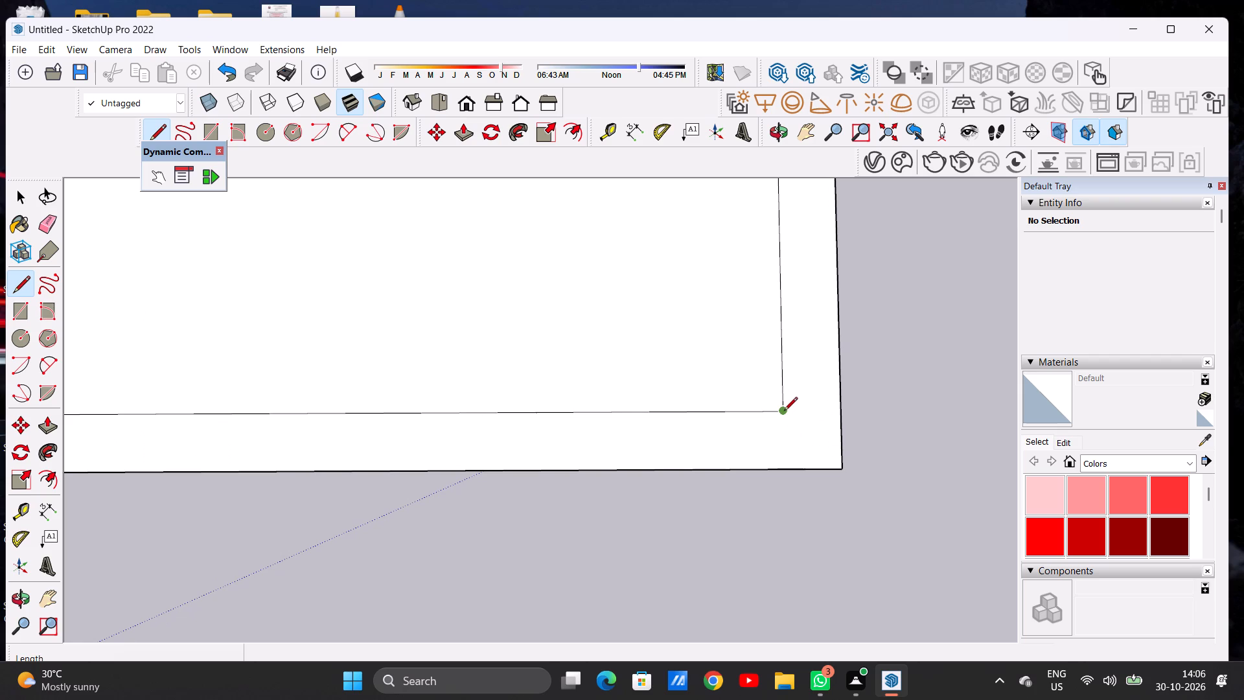
pyautogui.click(789, 461)
pyautogui.press('space')
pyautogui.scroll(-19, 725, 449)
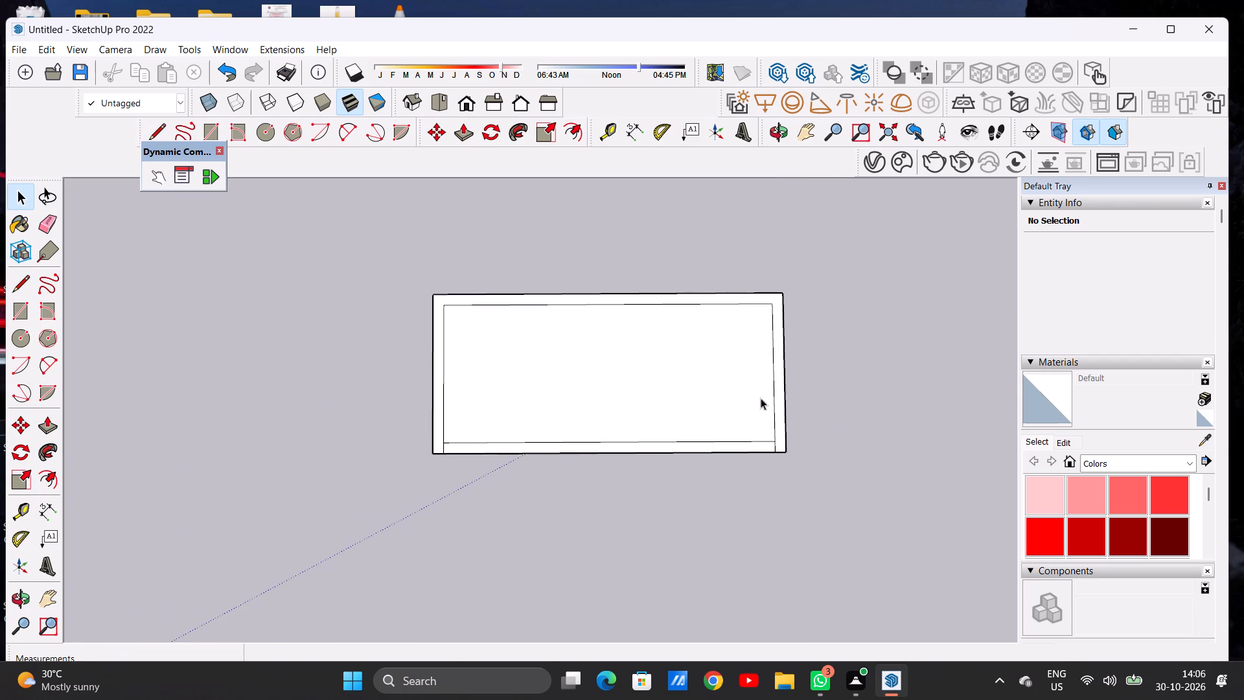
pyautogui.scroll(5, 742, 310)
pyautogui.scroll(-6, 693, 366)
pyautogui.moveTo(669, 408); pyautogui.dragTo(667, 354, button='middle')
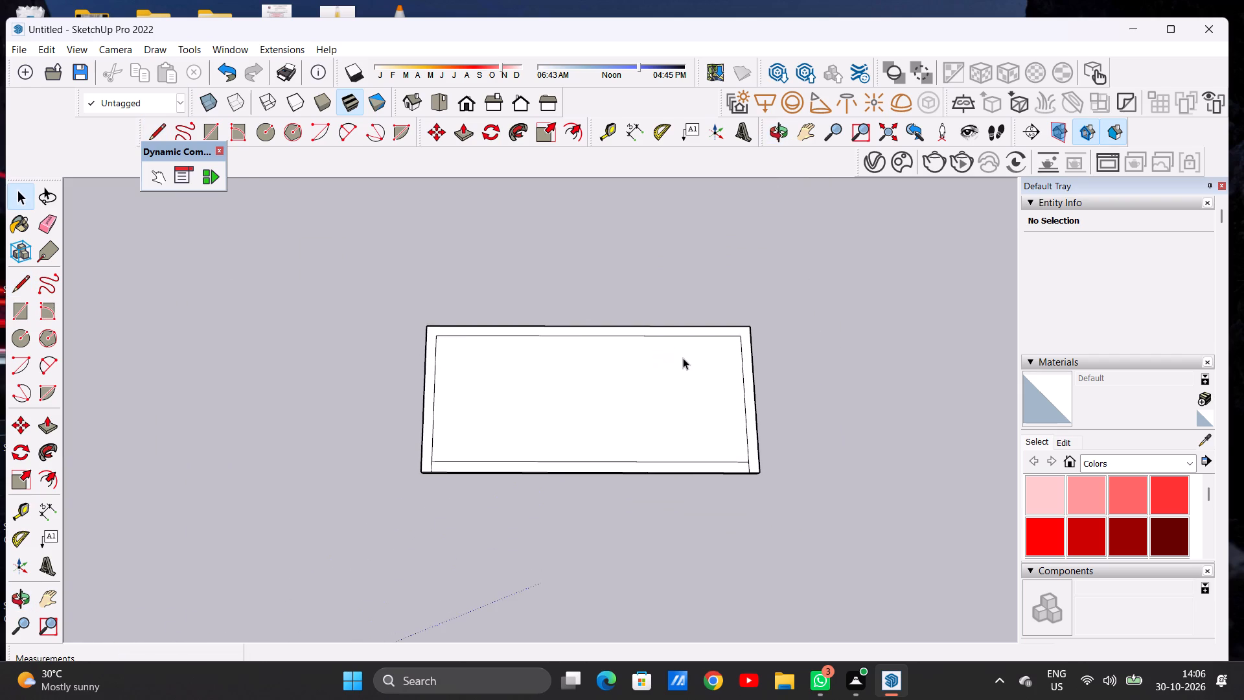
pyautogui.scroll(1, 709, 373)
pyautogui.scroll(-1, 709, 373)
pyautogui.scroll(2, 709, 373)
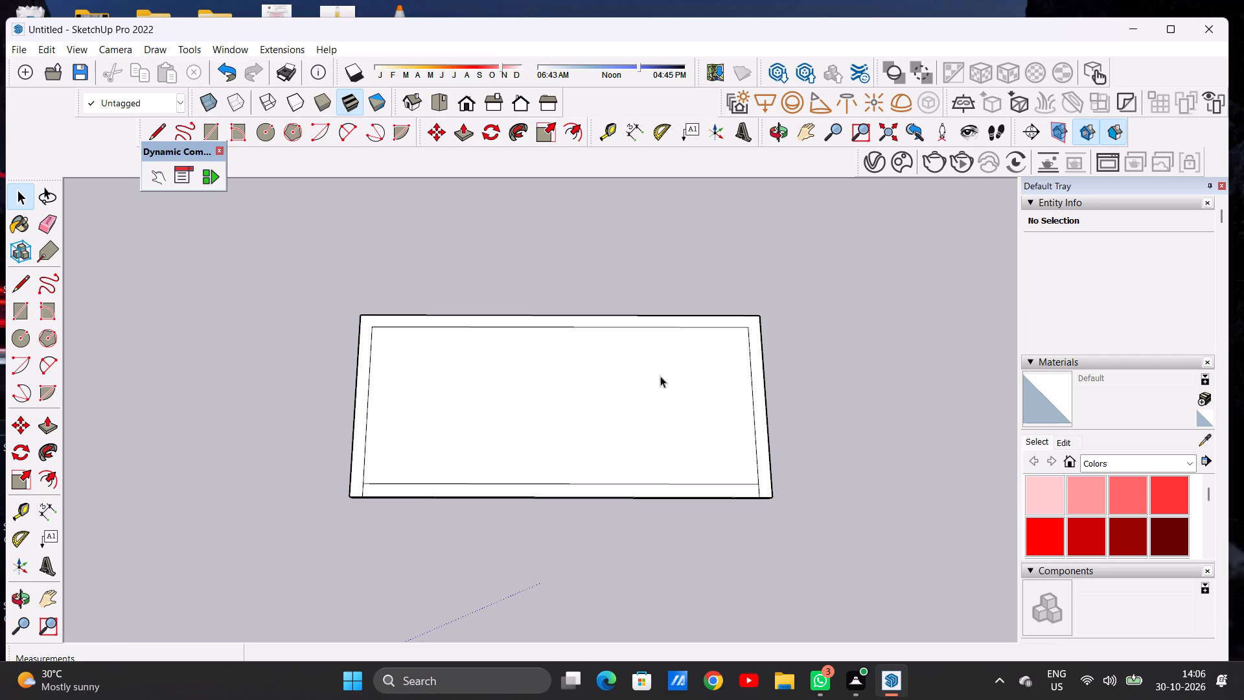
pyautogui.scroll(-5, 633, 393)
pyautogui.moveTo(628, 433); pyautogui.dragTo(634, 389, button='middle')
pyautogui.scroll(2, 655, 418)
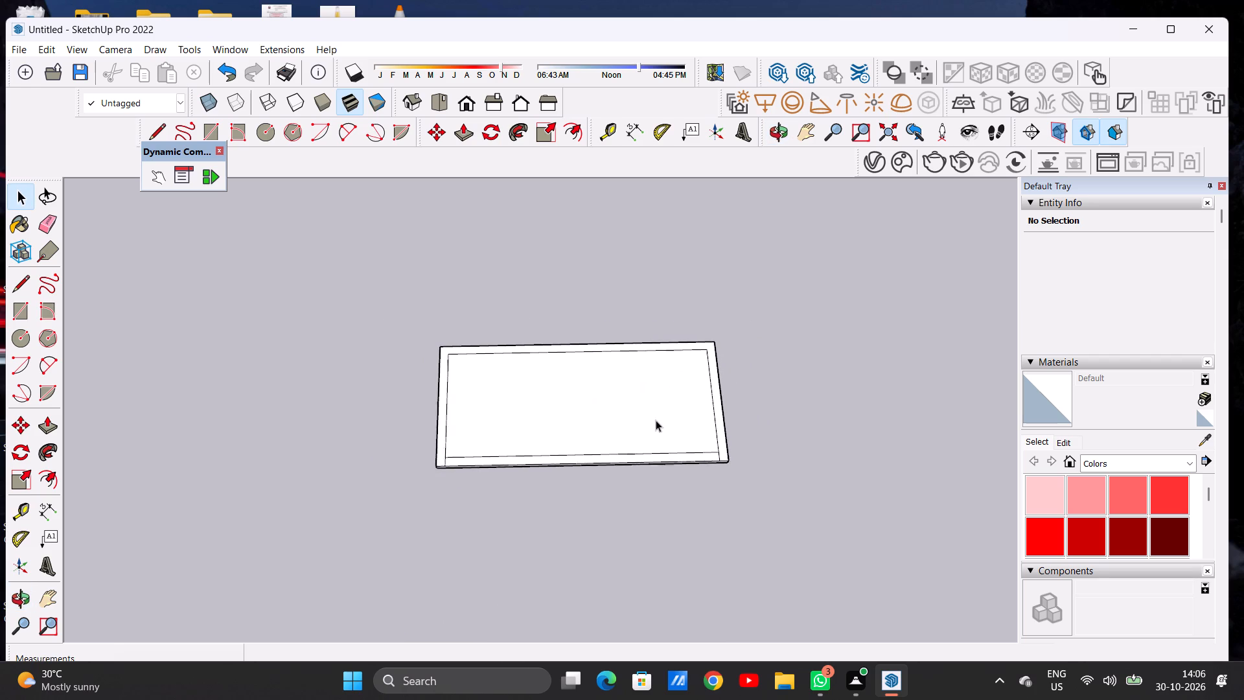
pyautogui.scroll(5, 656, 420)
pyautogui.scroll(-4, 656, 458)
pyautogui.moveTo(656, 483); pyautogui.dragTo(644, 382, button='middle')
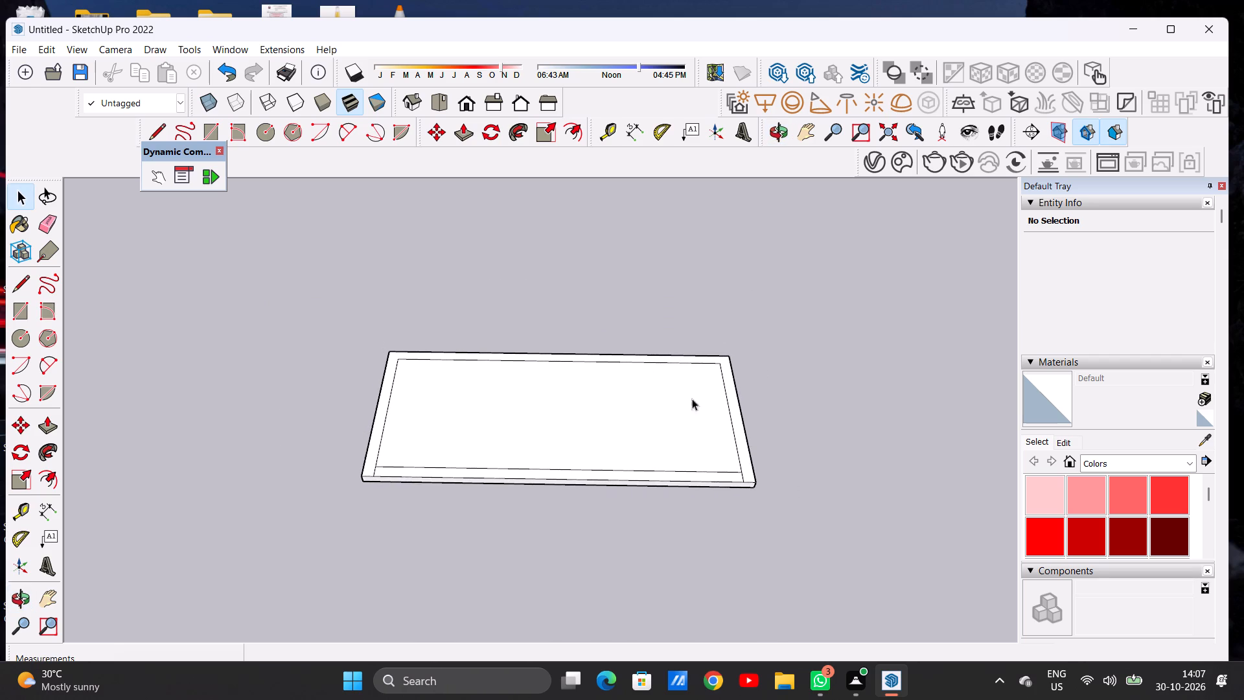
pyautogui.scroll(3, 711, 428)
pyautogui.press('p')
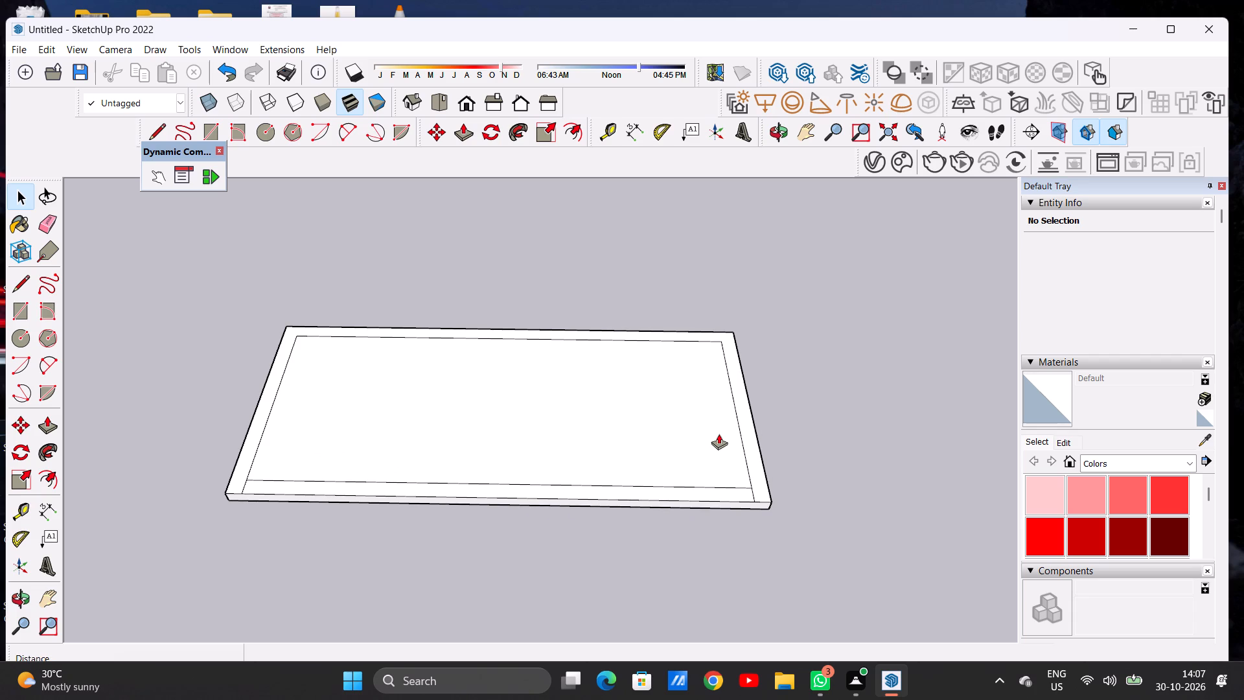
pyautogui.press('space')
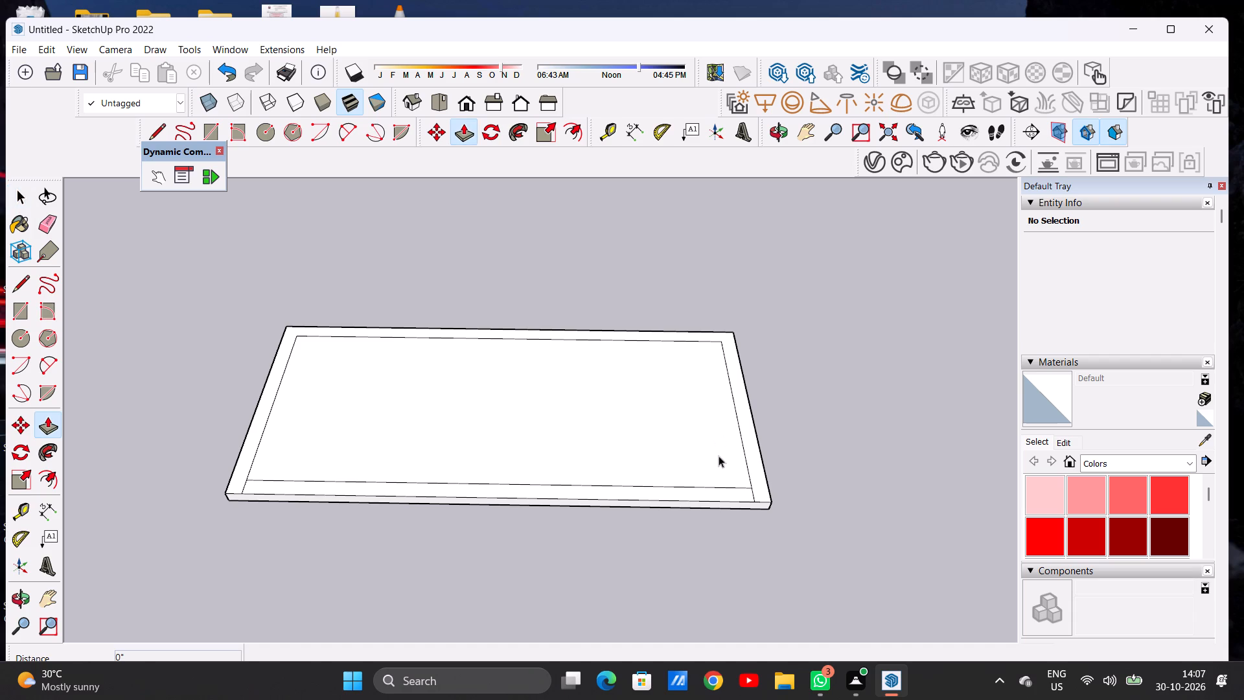
# Draw a line about 182'-3" long across the inset face, parallel to red, joining its short sides near mid-depth.
pyautogui.scroll(-3, 681, 450)
pyautogui.moveTo(600, 421); pyautogui.dragTo(603, 550, button='middle')
pyautogui.scroll(3, 597, 411)
pyautogui.press('l')
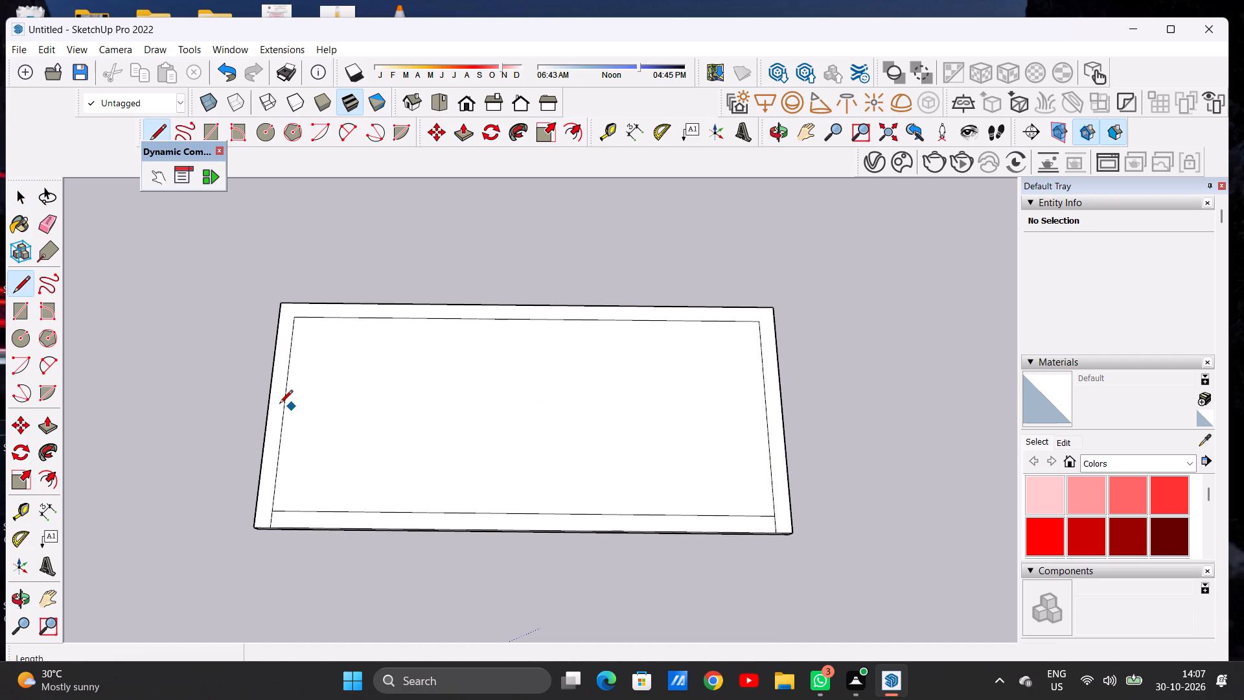
pyautogui.click(283, 409)
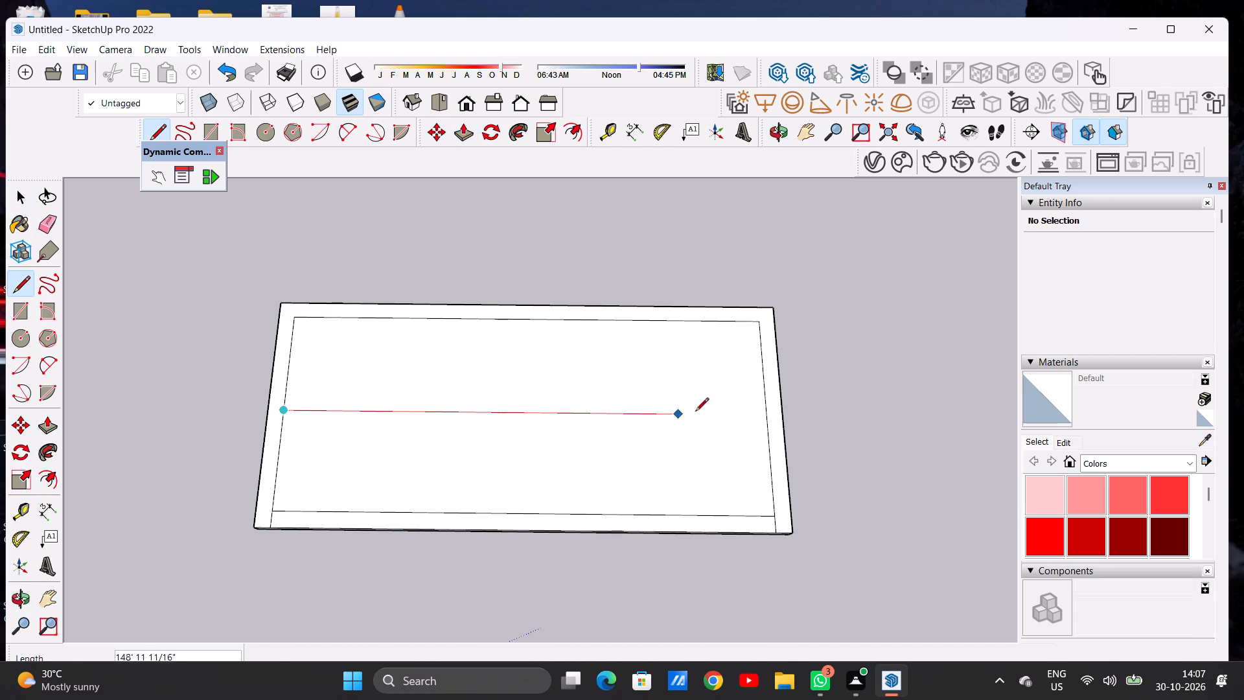
pyautogui.click(765, 413)
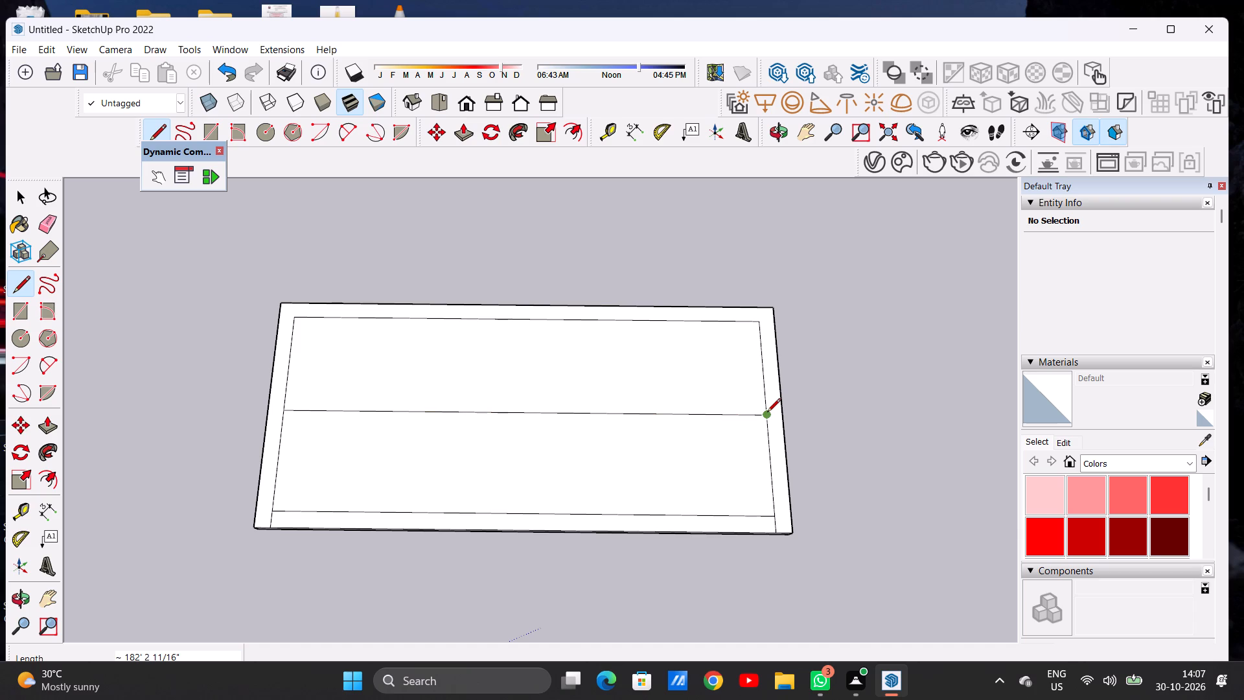
# Draw a second line about 182'-3" long across the inset face, parallel to the first and slightly nearer the front edge.
pyautogui.scroll(4, 293, 431)
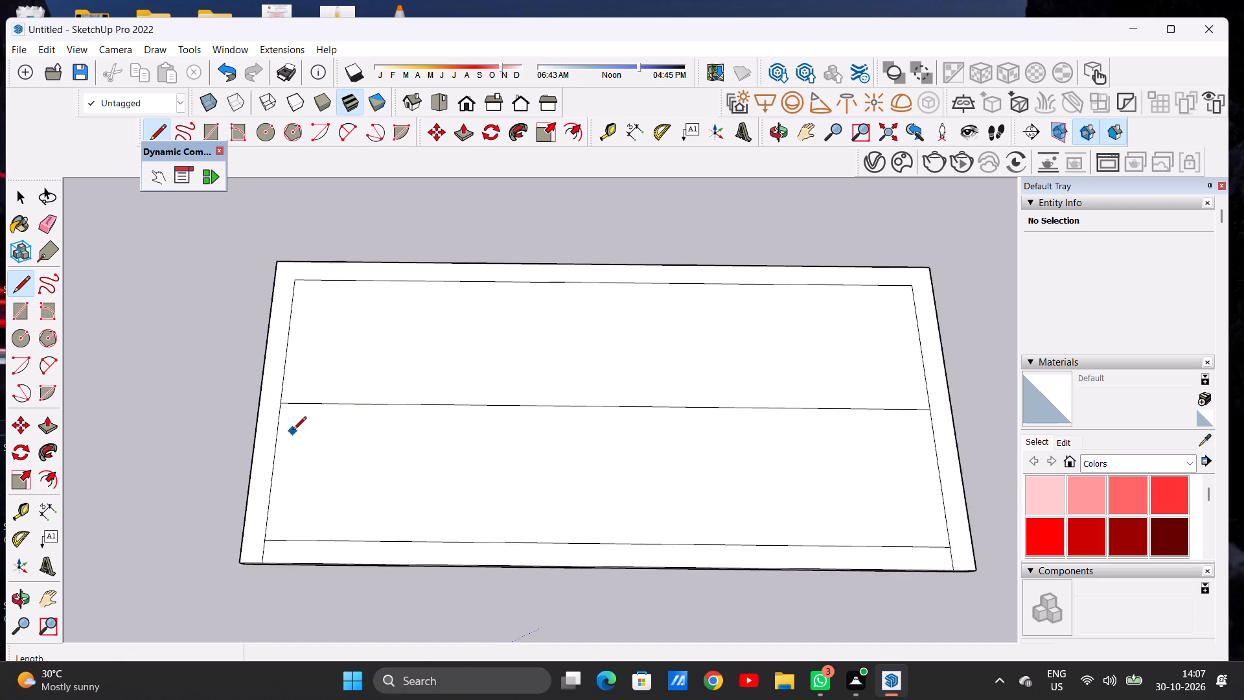
pyautogui.scroll(1, 293, 431)
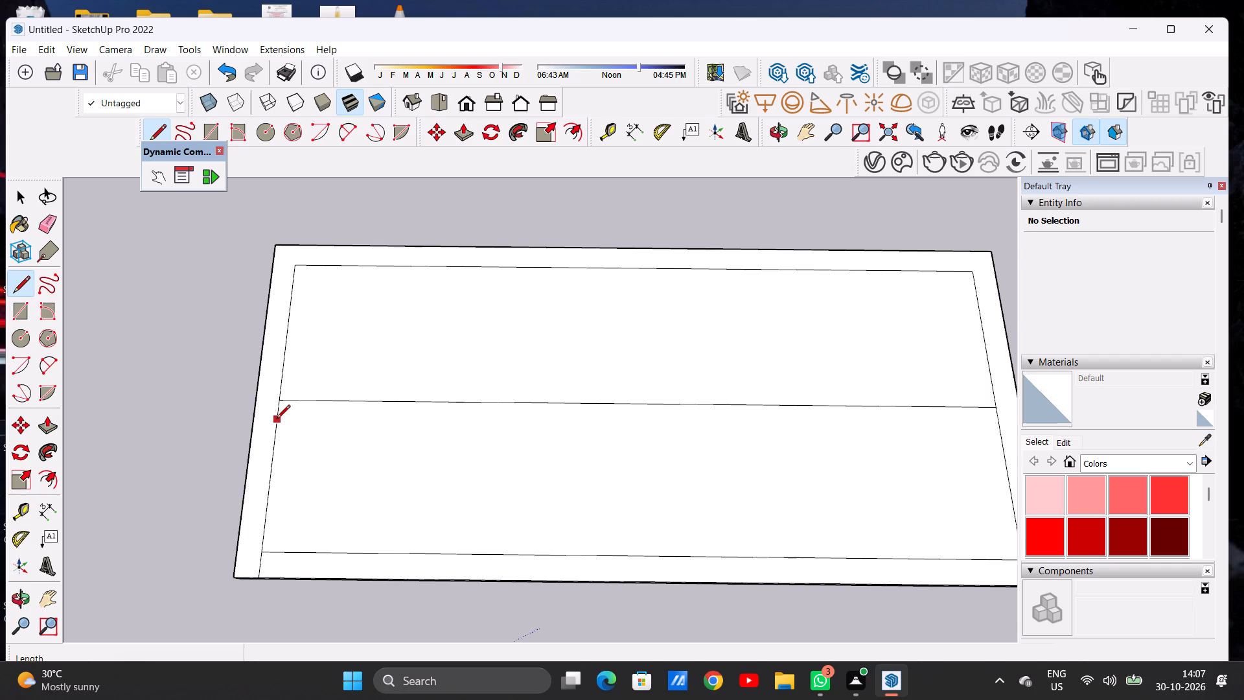
pyautogui.click(277, 419)
pyautogui.scroll(-5, 387, 426)
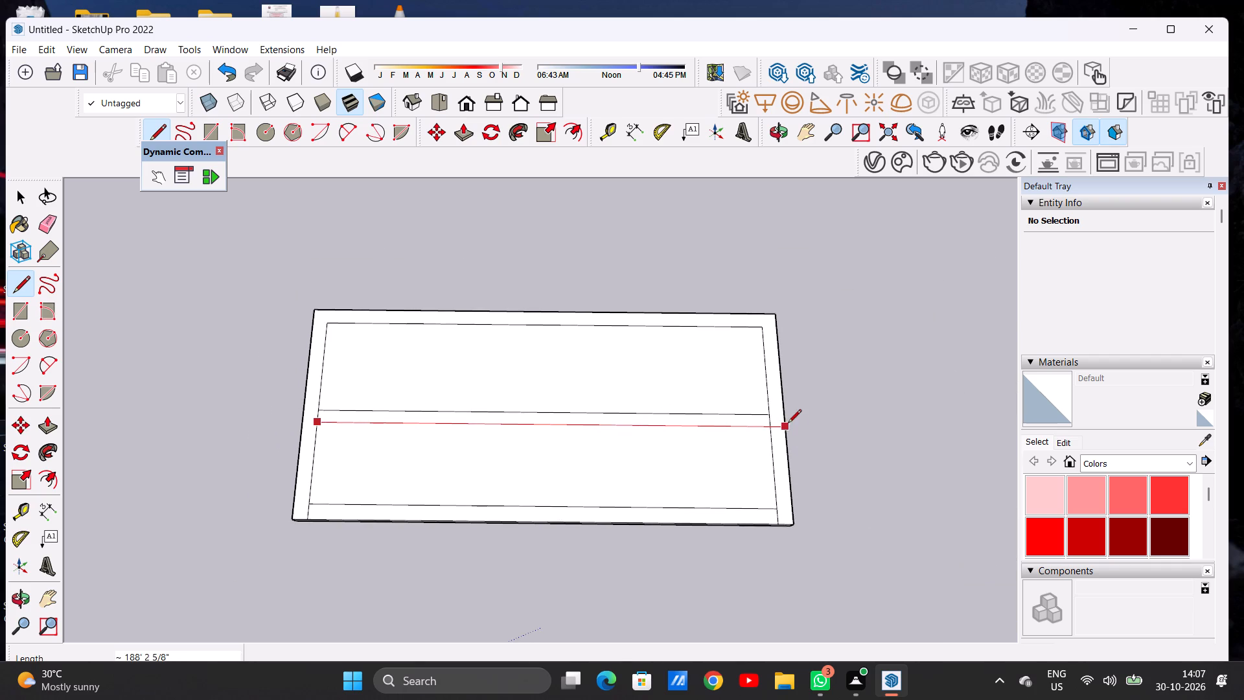
pyautogui.scroll(8, 783, 424)
pyautogui.scroll(-1, 764, 424)
pyautogui.click(765, 429)
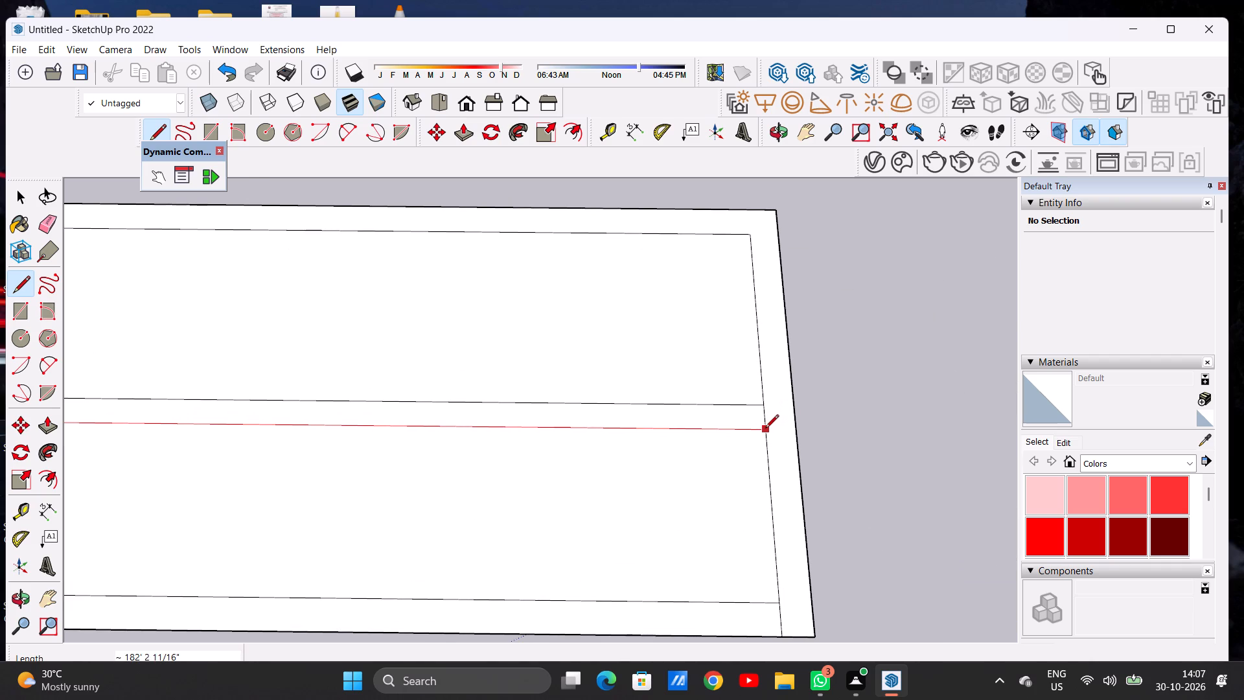
pyautogui.press('space')
# Extend the second cross line about 6' over the border at both ends to reach the slab's outer short edges.
pyautogui.press('l')
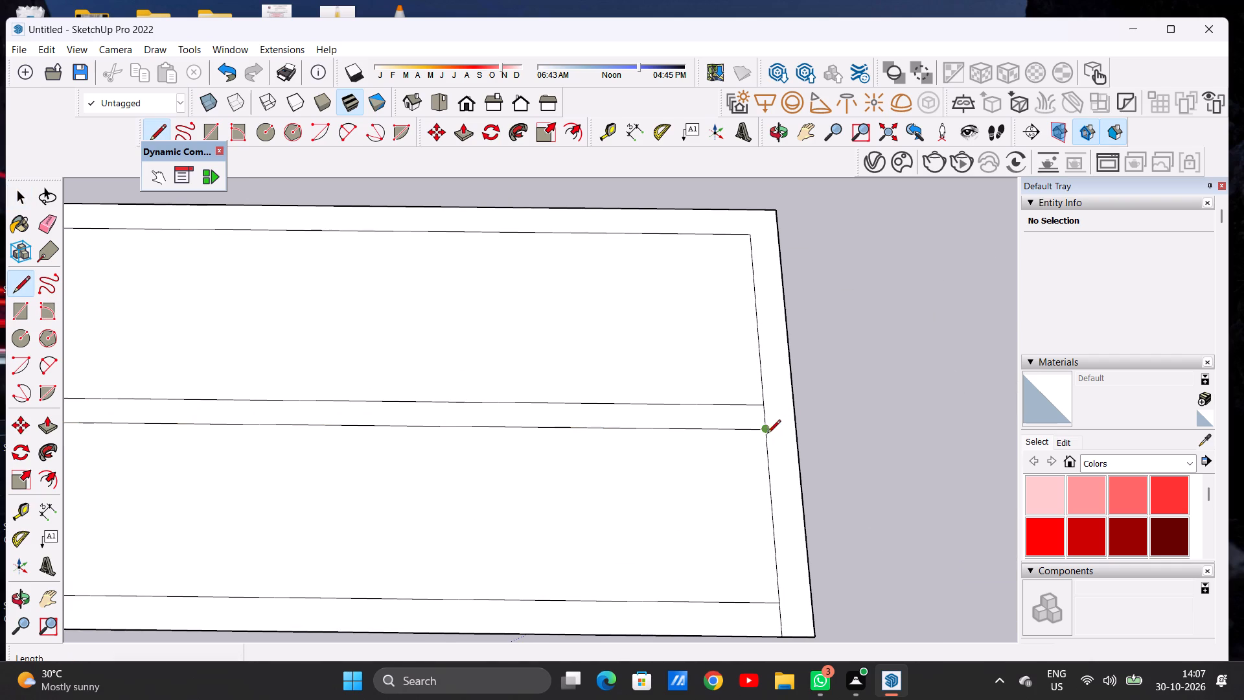
pyautogui.click(763, 434)
pyautogui.click(795, 426)
pyautogui.scroll(-3, 820, 422)
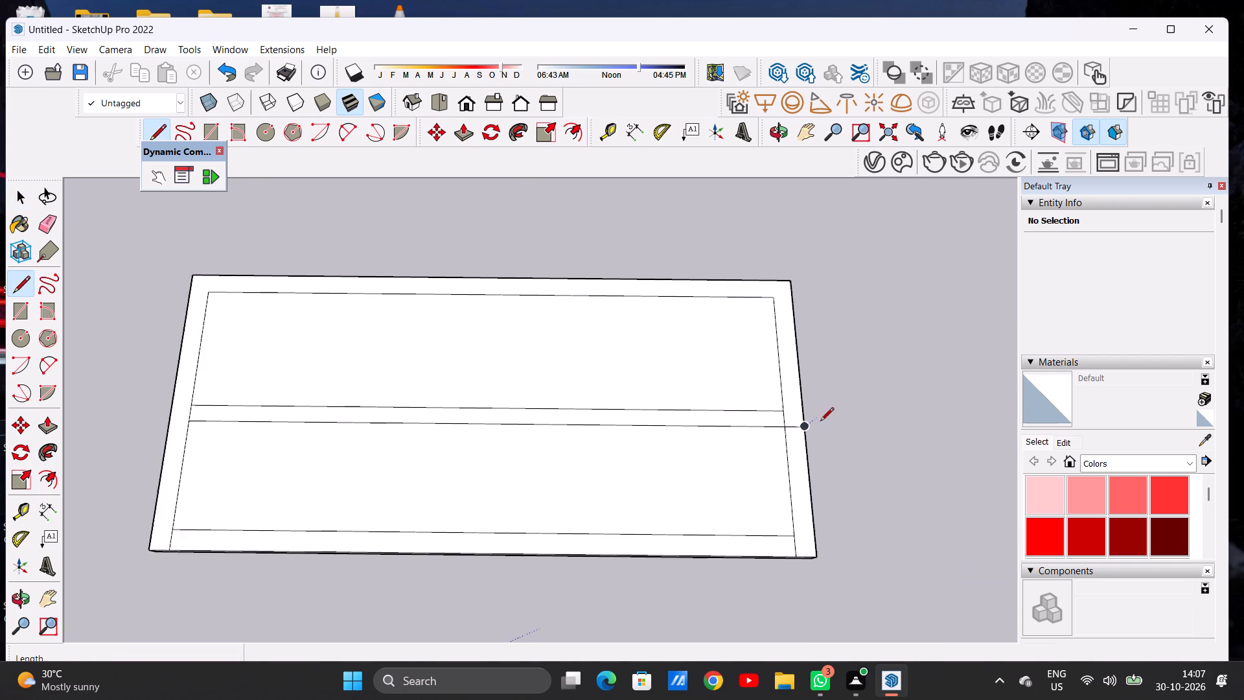
pyautogui.scroll(-8, 820, 422)
pyautogui.scroll(12, 343, 421)
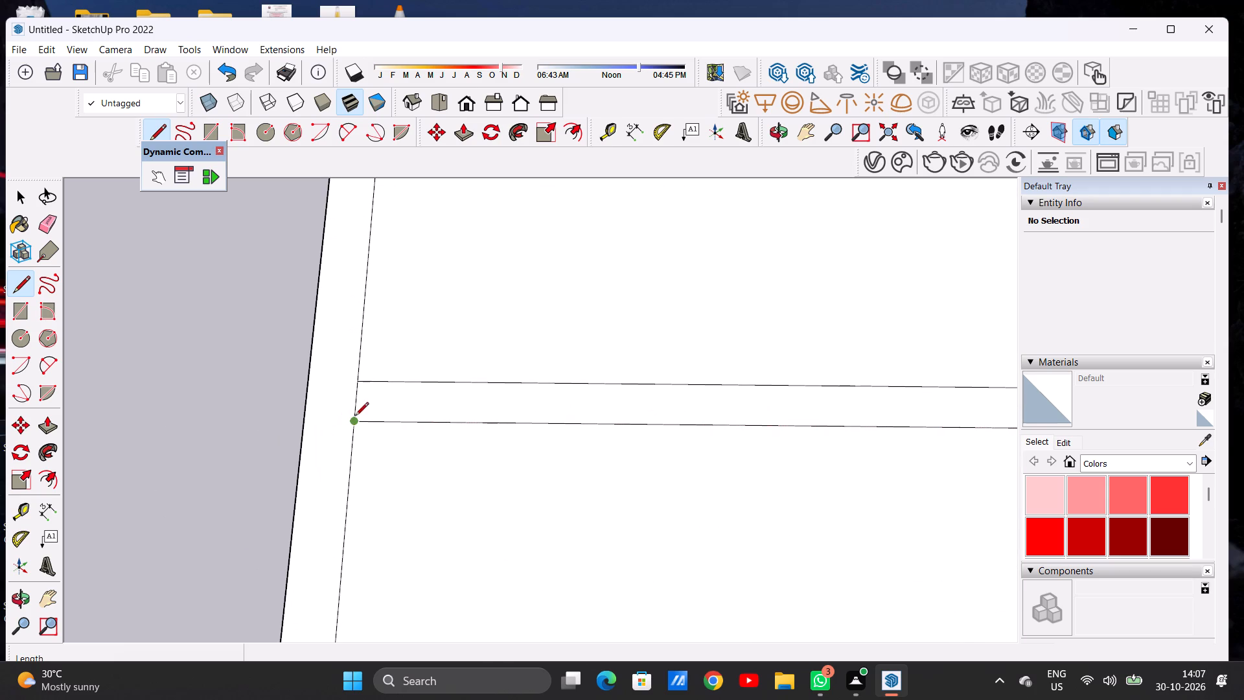
pyautogui.click(356, 418)
pyautogui.click(306, 415)
pyautogui.press('space')
# Push/Pull the U-shaped rear part of the border face upward by 15' to form walls.
pyautogui.scroll(-10, 395, 457)
pyautogui.scroll(-7, 323, 460)
pyautogui.scroll(-1, 529, 489)
pyautogui.moveTo(509, 488); pyautogui.dragTo(501, 470, button='middle')
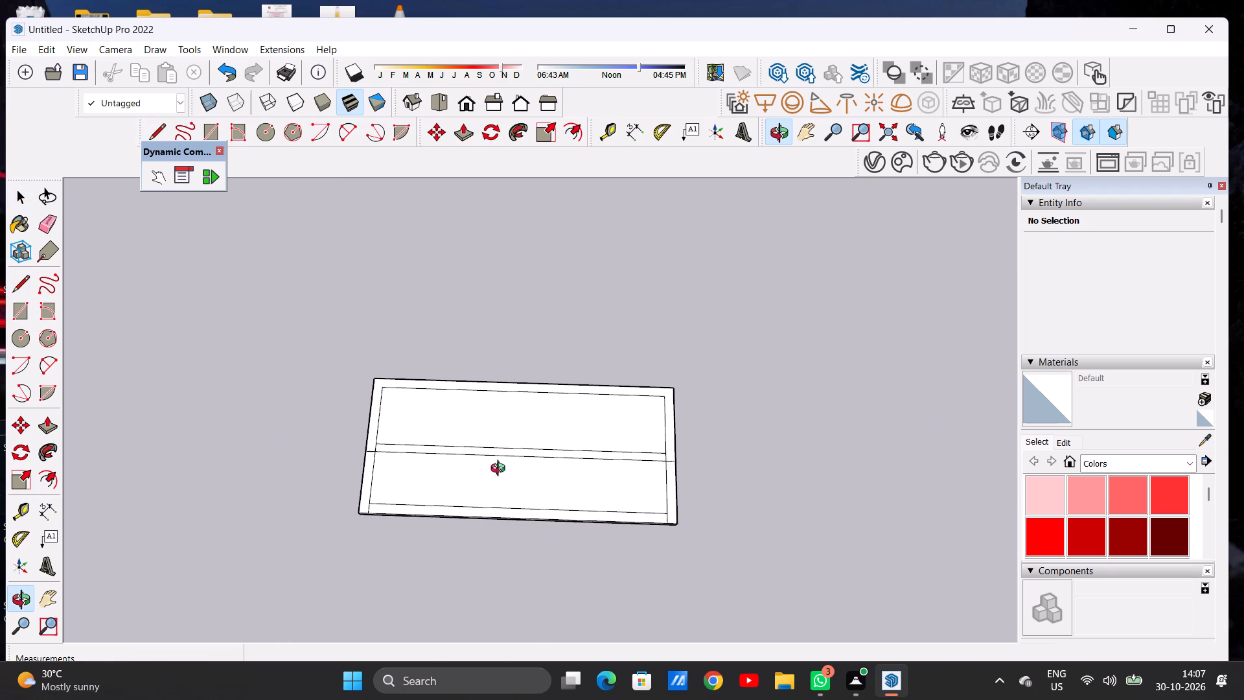
pyautogui.moveTo(501, 470); pyautogui.dragTo(502, 366, button='middle')
pyautogui.scroll(2, 654, 443)
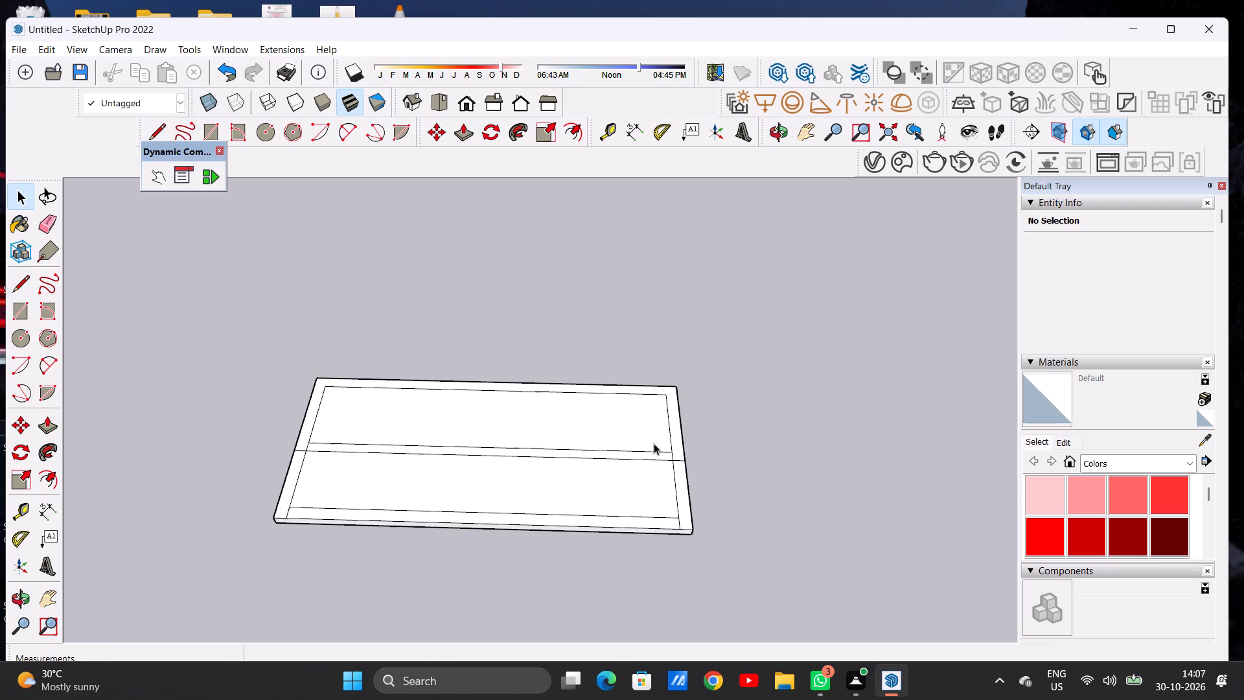
pyautogui.press('p')
pyautogui.scroll(4, 687, 451)
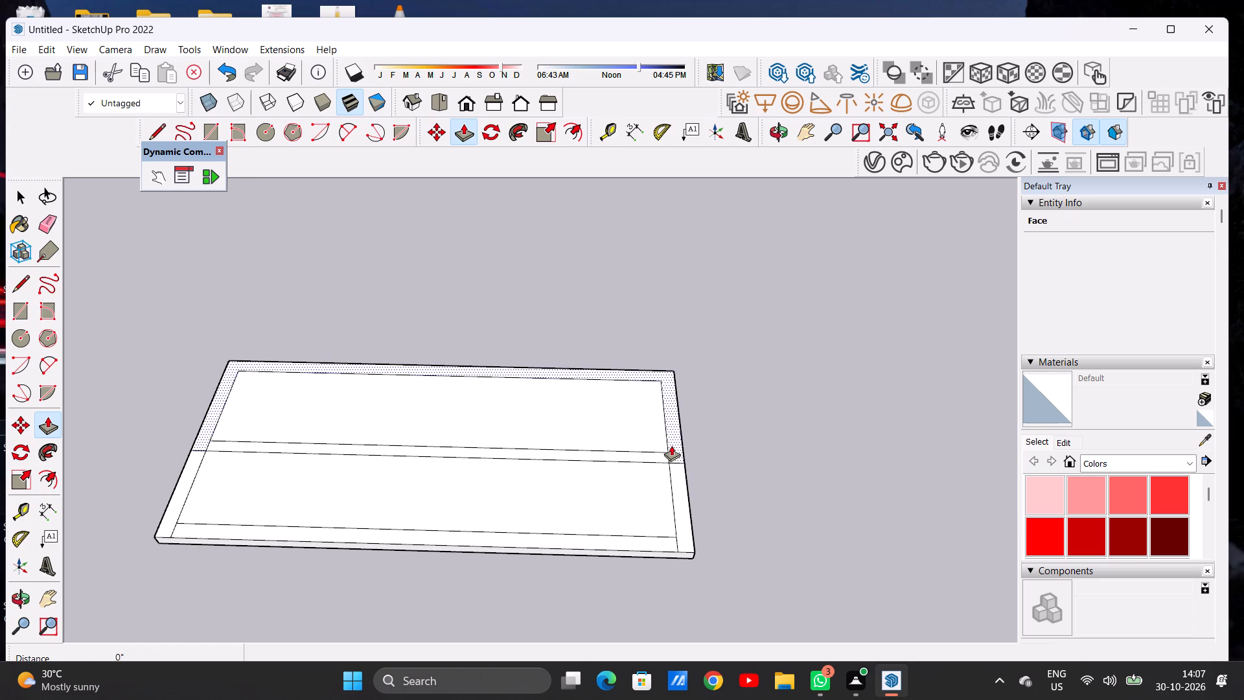
pyautogui.click(671, 445)
pyautogui.moveTo(724, 348); pyautogui.dragTo(734, 259, button='middle')
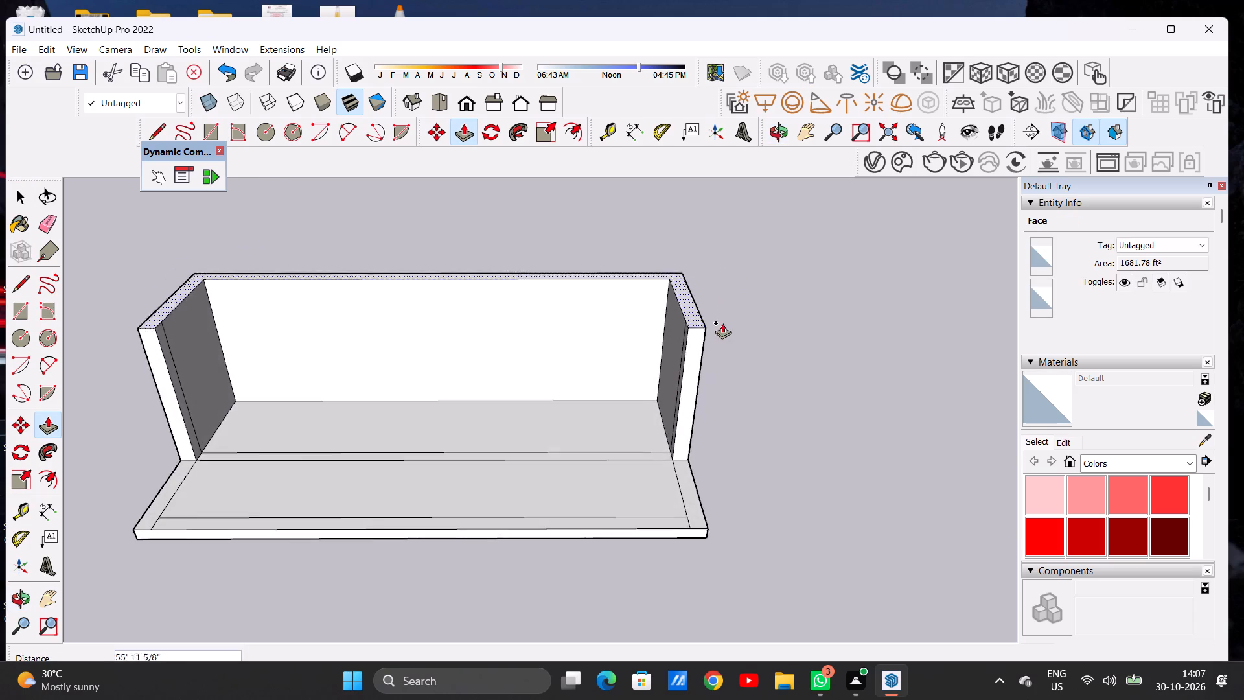
pyautogui.scroll(-7, 722, 349)
pyautogui.moveTo(695, 332); pyautogui.dragTo(691, 305, button='middle')
pyautogui.scroll(3, 698, 305)
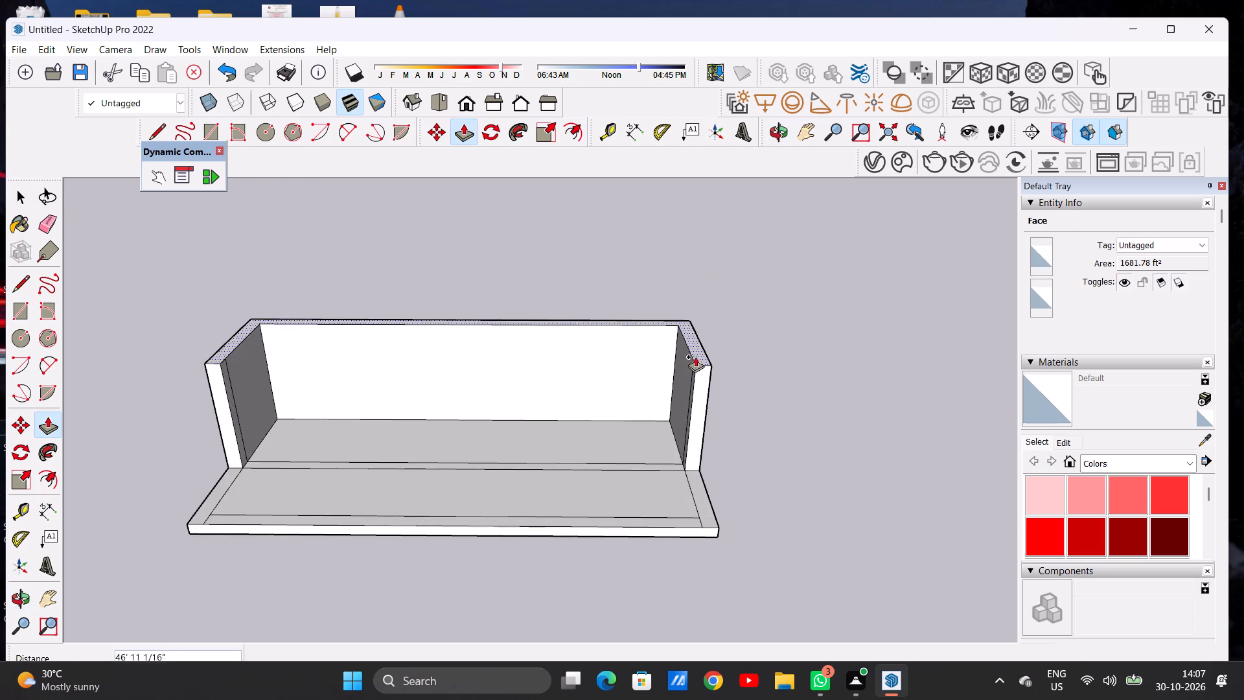
pyautogui.moveTo(693, 347); pyautogui.dragTo(693, 335, button='middle')
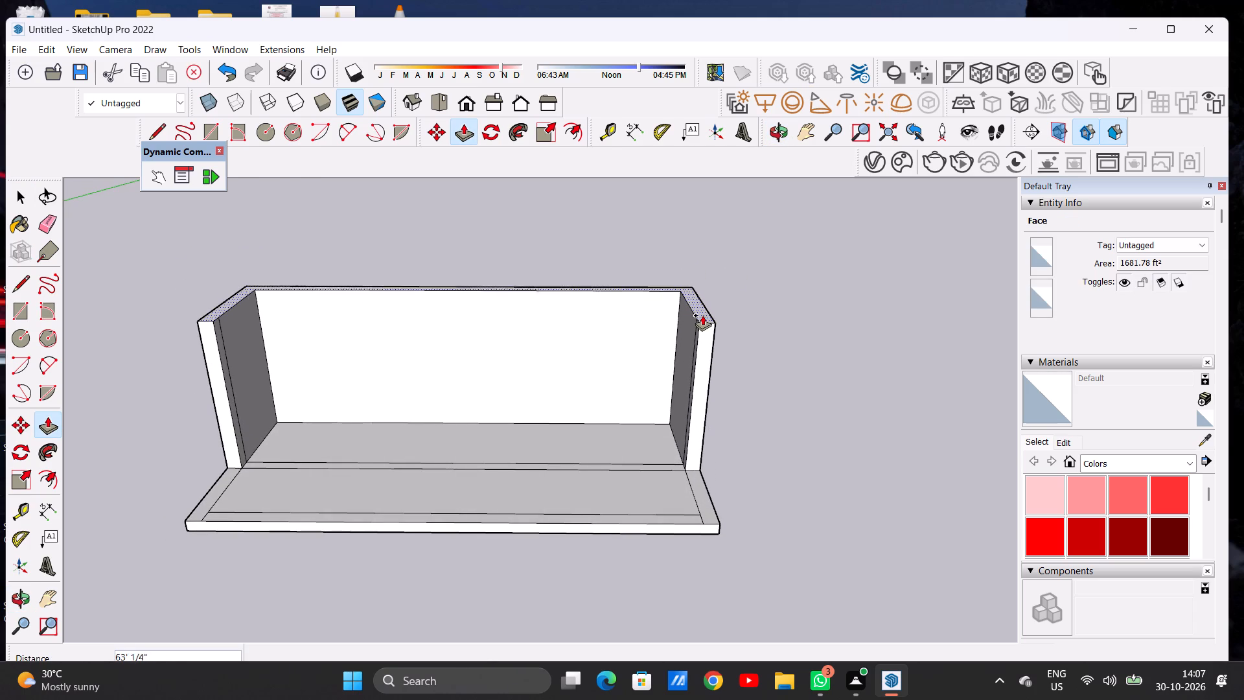
pyautogui.write("15'")
pyautogui.press('Return')
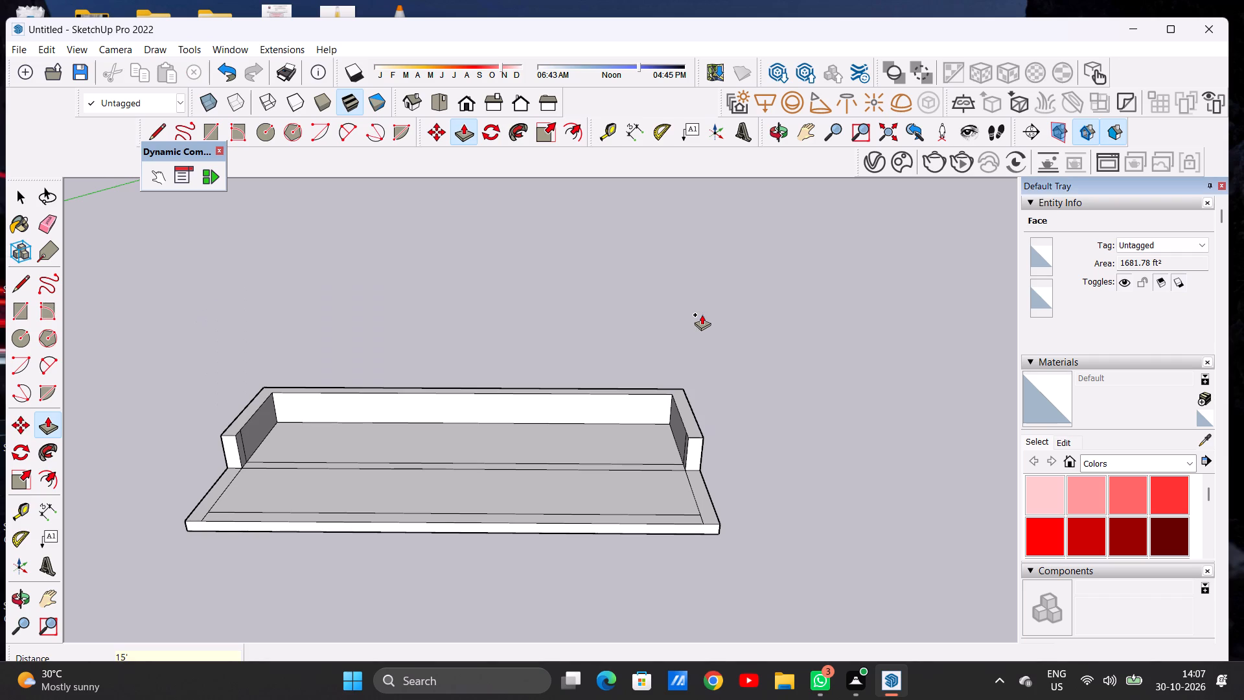
pyautogui.press('space')
pyautogui.moveTo(639, 375); pyautogui.dragTo(644, 397, button='middle')
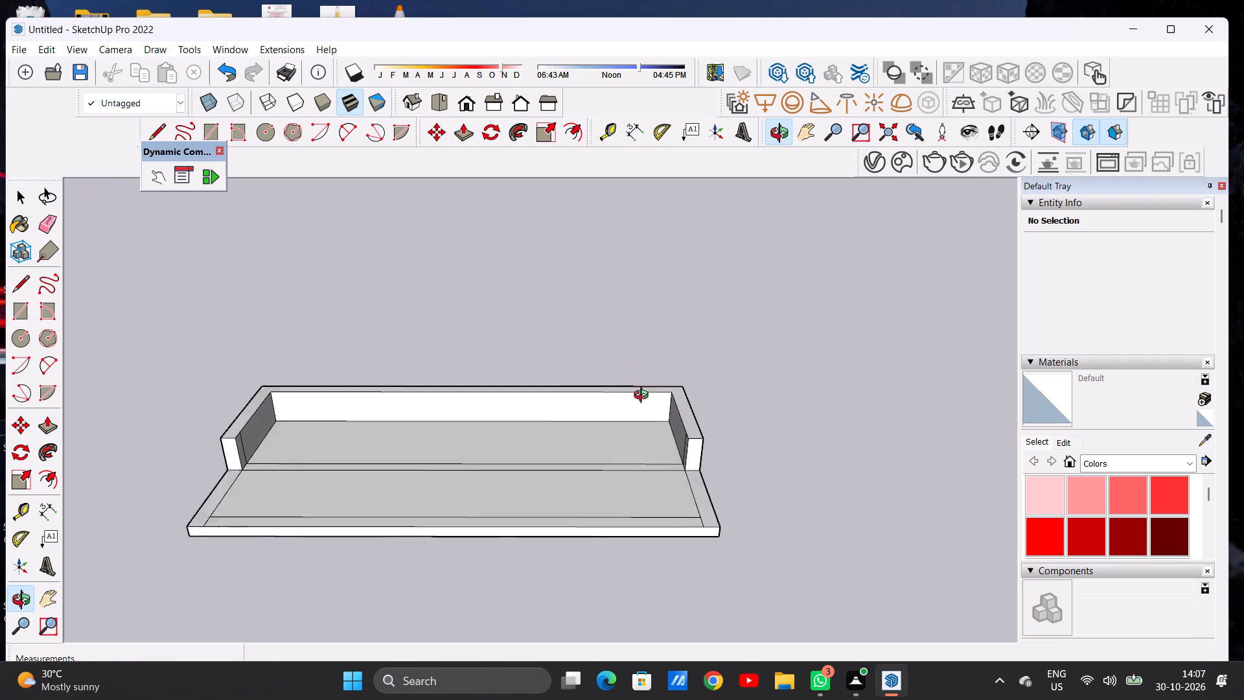
# Undo the 15' extrusion of the U-shaped rear border walls.
pyautogui.moveTo(644, 397); pyautogui.dragTo(652, 463, button='middle')
pyautogui.hotkey('ctrl', 'z')
pyautogui.scroll(-6, 662, 446)
pyautogui.moveTo(665, 469); pyautogui.dragTo(654, 443, button='middle')
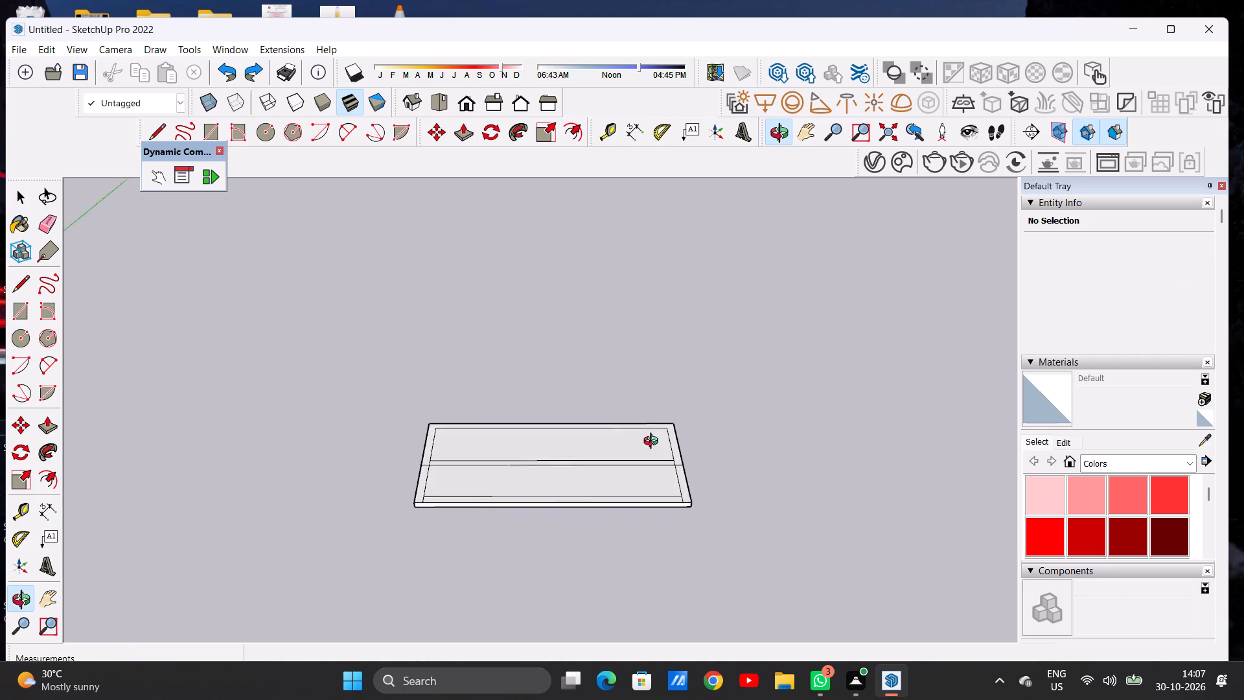
# Push/Pull the U-shaped rear part of the border face upward by about 50'-2" to form tall walls.
pyautogui.moveTo(654, 443); pyautogui.dragTo(635, 420, button='middle')
pyautogui.scroll(2, 681, 446)
pyautogui.scroll(-1, 680, 447)
pyautogui.scroll(3, 679, 449)
pyautogui.press('p')
pyautogui.scroll(7, 677, 465)
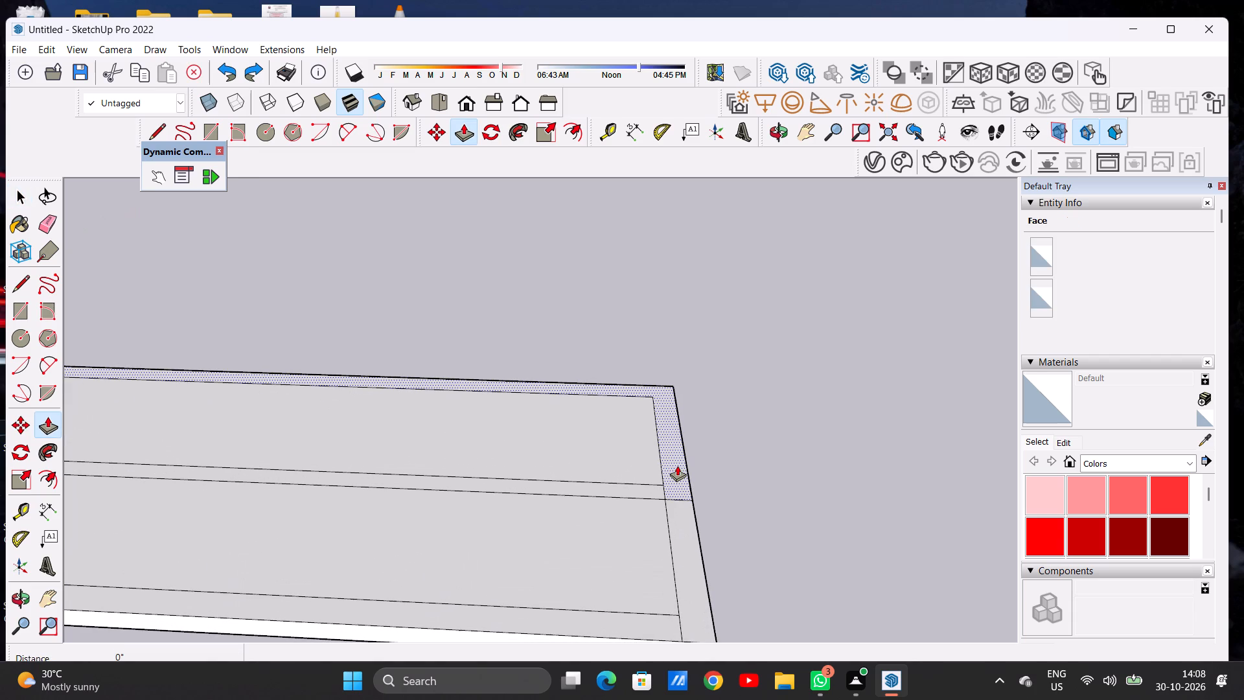
pyautogui.click(677, 465)
pyautogui.scroll(-7, 707, 392)
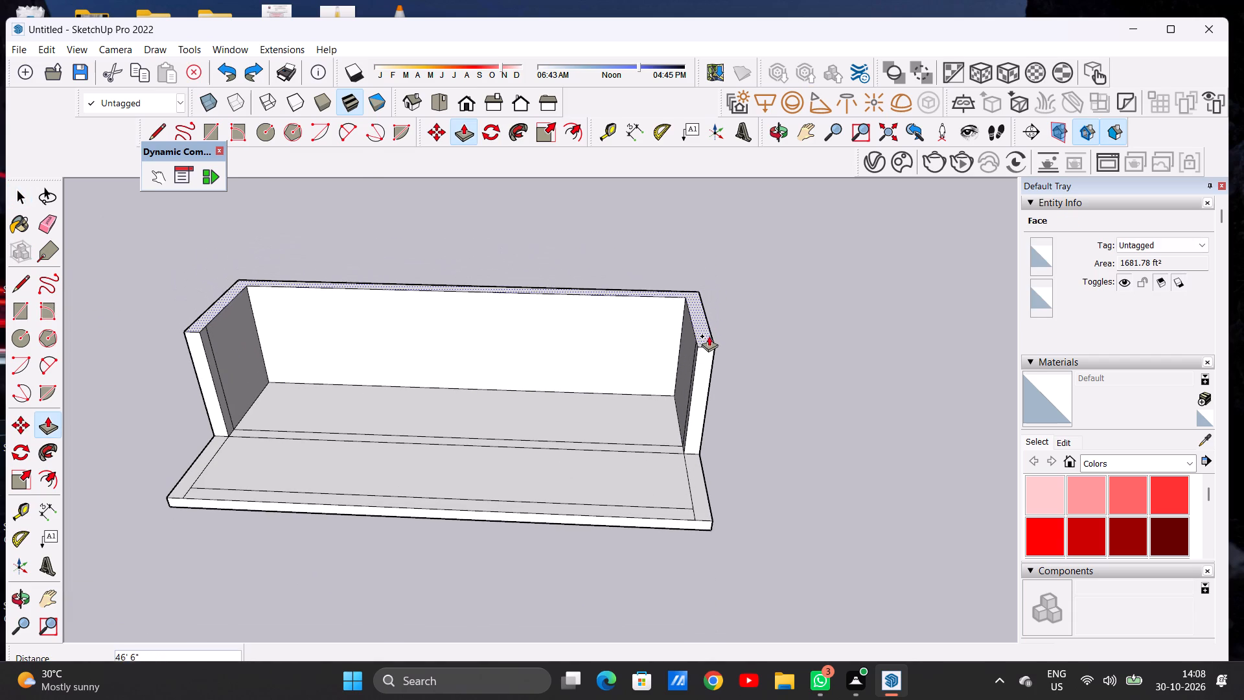
pyautogui.click(708, 323)
pyautogui.press('space')
pyautogui.scroll(-7, 684, 362)
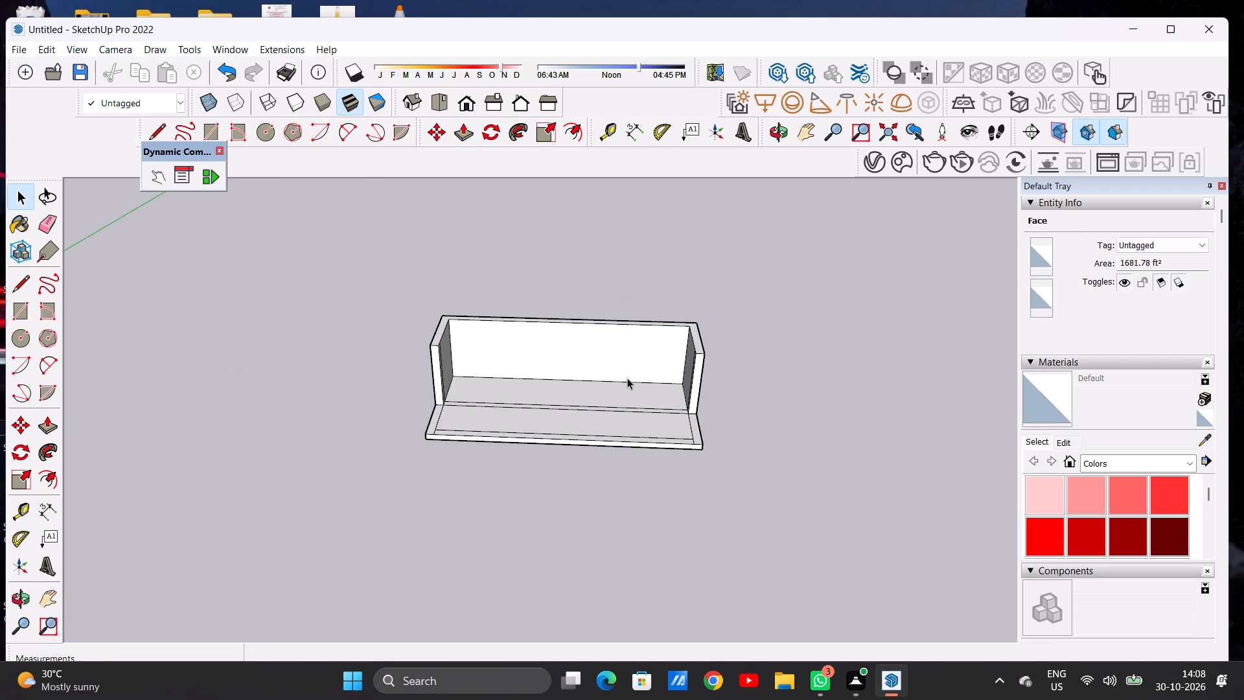
# Push/Pull the narrow strip between the two cross lines upward by about 50'-2", level with the top of the surrounding walls.
pyautogui.moveTo(581, 368); pyautogui.dragTo(589, 310, button='middle')
pyautogui.scroll(3, 553, 373)
pyautogui.scroll(-1, 553, 373)
pyautogui.scroll(1, 553, 373)
pyautogui.scroll(-1, 553, 373)
pyautogui.scroll(4, 553, 373)
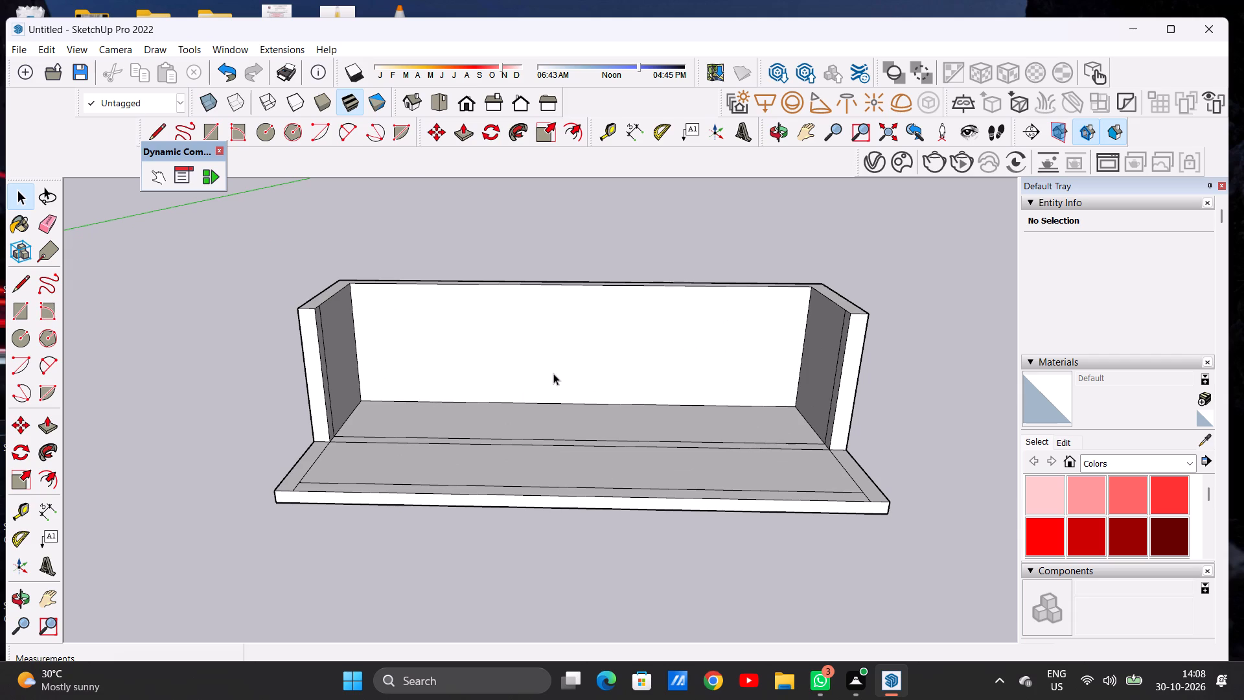
pyautogui.moveTo(592, 386); pyautogui.dragTo(592, 472, button='middle')
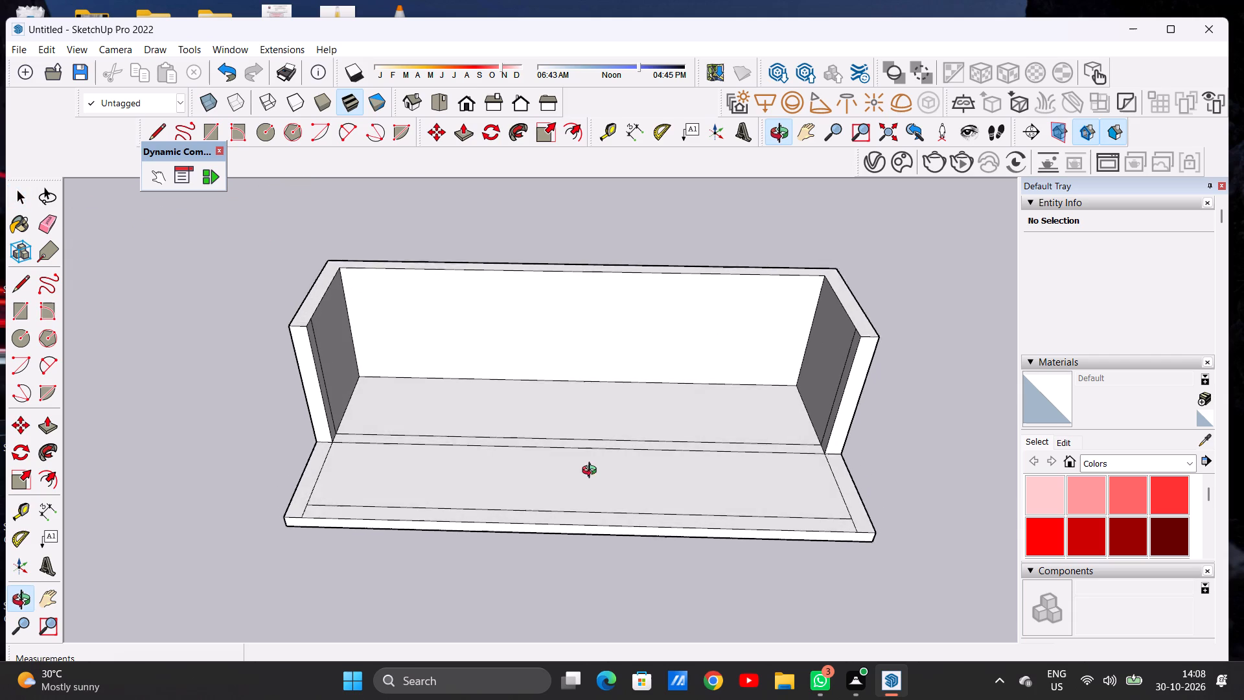
pyautogui.moveTo(592, 472); pyautogui.dragTo(590, 481, button='middle')
pyautogui.press('p')
pyautogui.scroll(8, 803, 441)
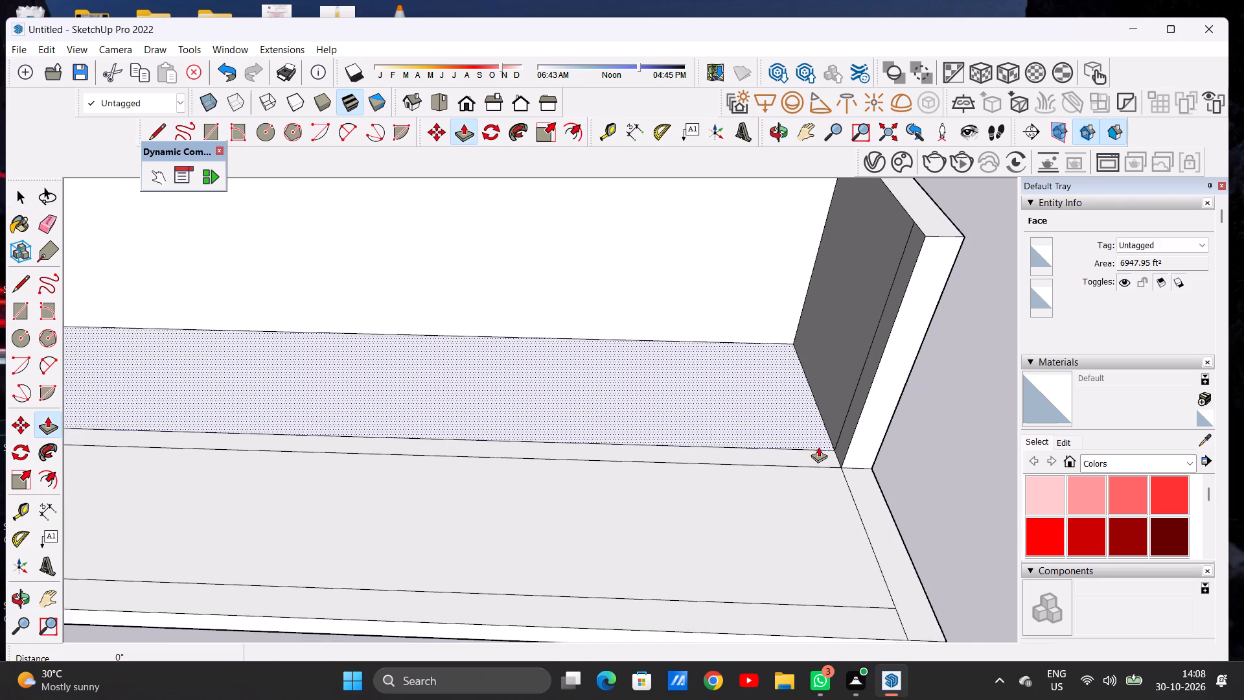
pyautogui.scroll(3, 818, 447)
pyautogui.click(833, 464)
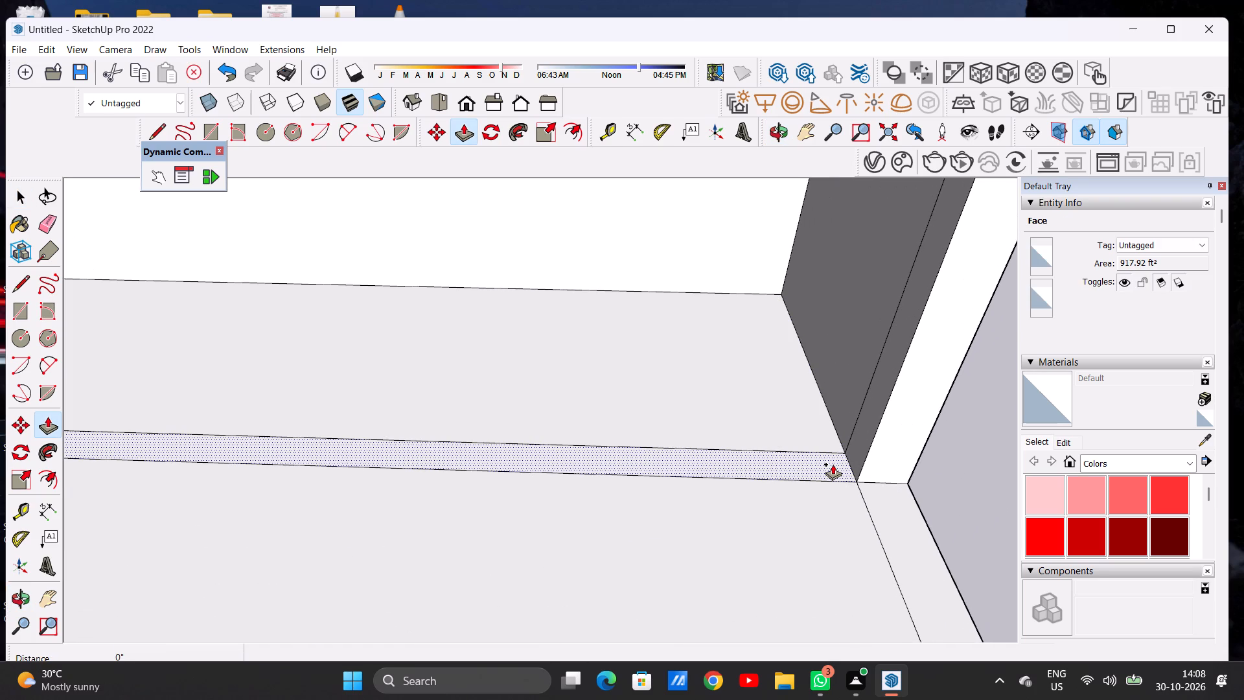
pyautogui.scroll(-20, 801, 383)
pyautogui.scroll(-1, 801, 383)
pyautogui.scroll(2, 838, 348)
pyautogui.scroll(-1, 835, 347)
pyautogui.scroll(1, 833, 347)
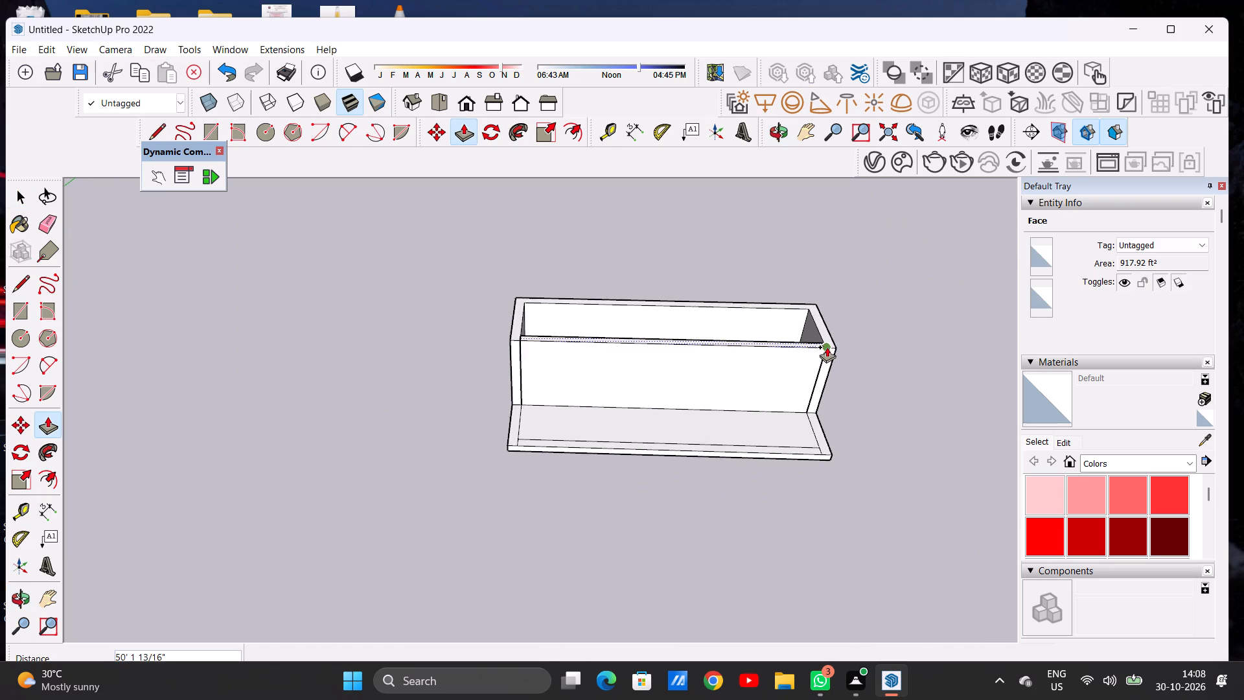
pyautogui.scroll(17, 827, 347)
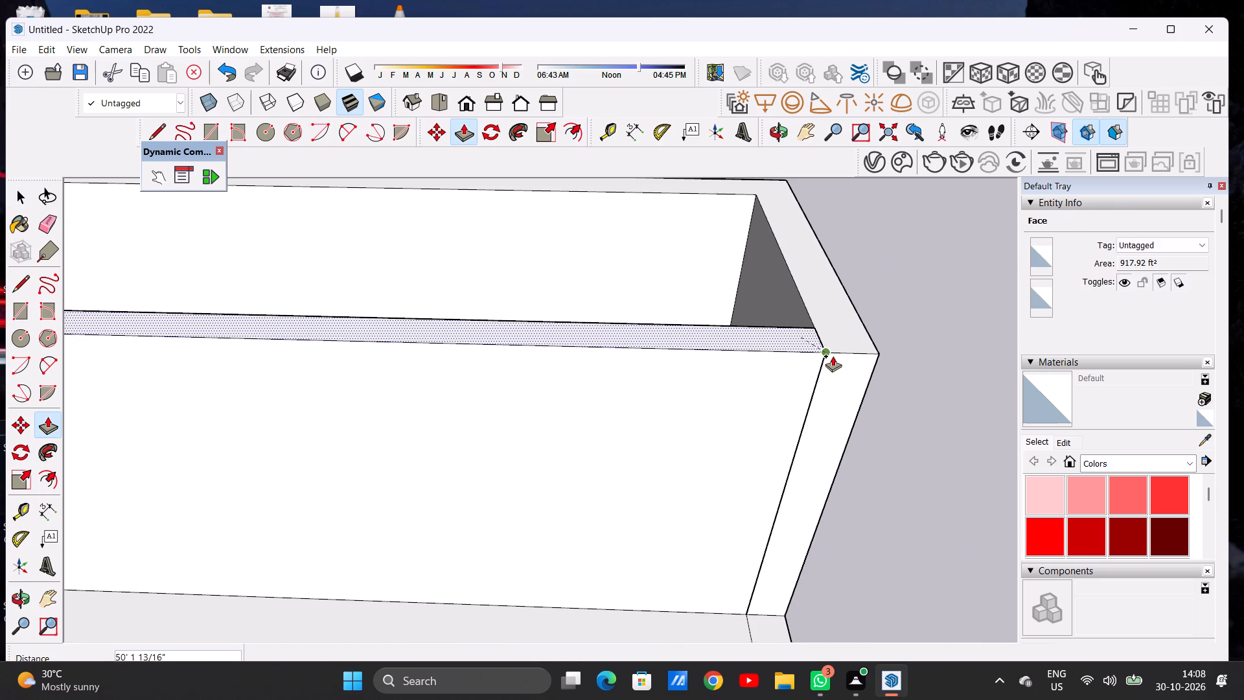
pyautogui.click(833, 356)
pyautogui.press('space')
# Push/Pull the front end face of the left-hand side wall, viewed from the slab's front, forward by about 5'-1".
pyautogui.scroll(-14, 735, 408)
pyautogui.moveTo(266, 432); pyautogui.dragTo(266, 431, button='middle')
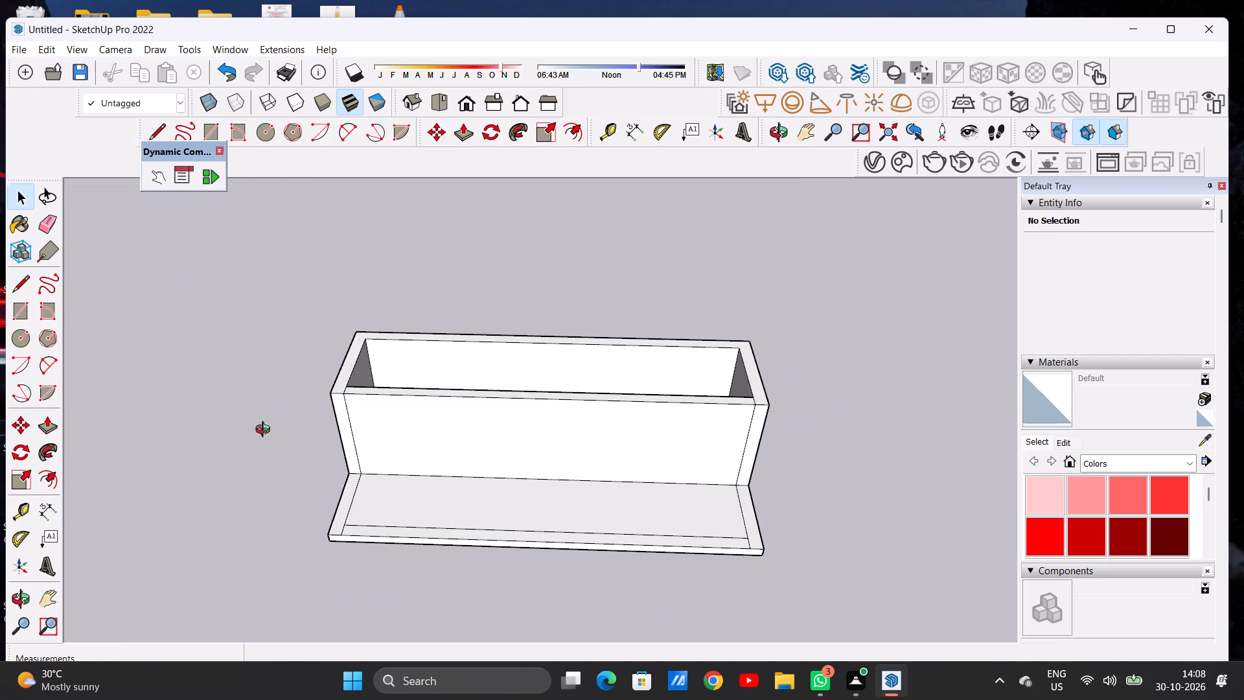
pyautogui.moveTo(266, 431); pyautogui.dragTo(297, 290, button='middle')
pyautogui.scroll(-3, 369, 430)
pyautogui.moveTo(385, 441); pyautogui.dragTo(382, 402, button='middle')
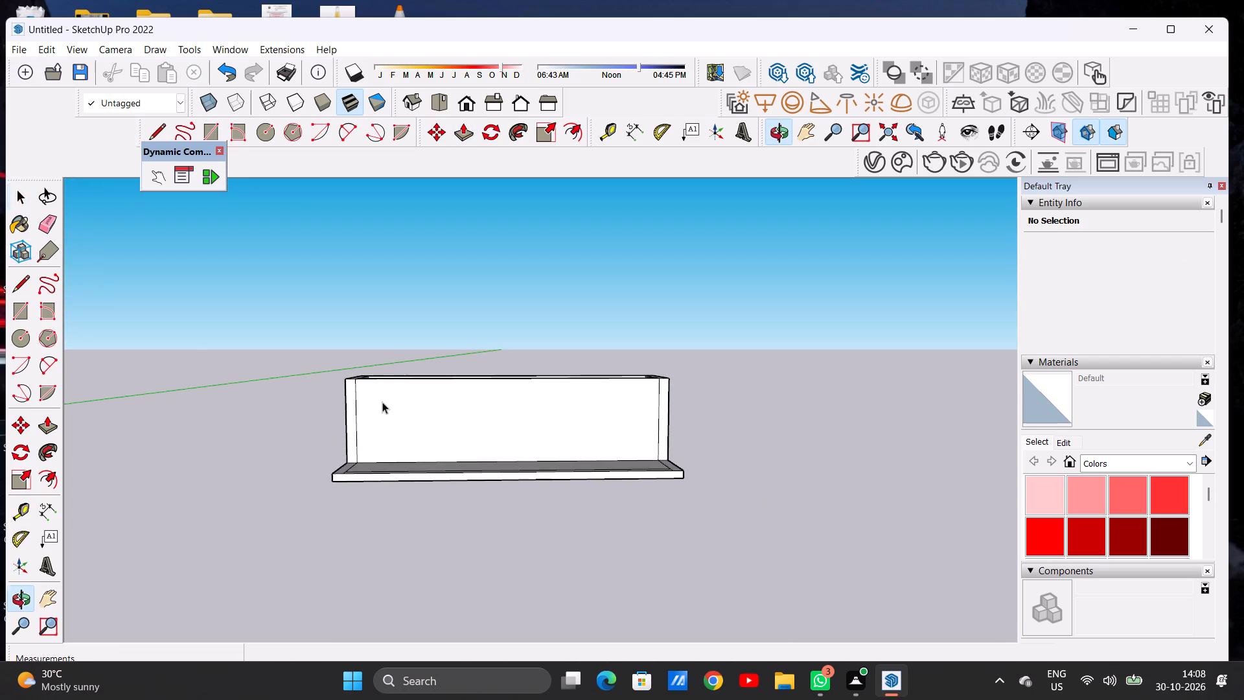
pyautogui.moveTo(384, 402); pyautogui.dragTo(358, 514, button='middle')
pyautogui.scroll(11, 358, 434)
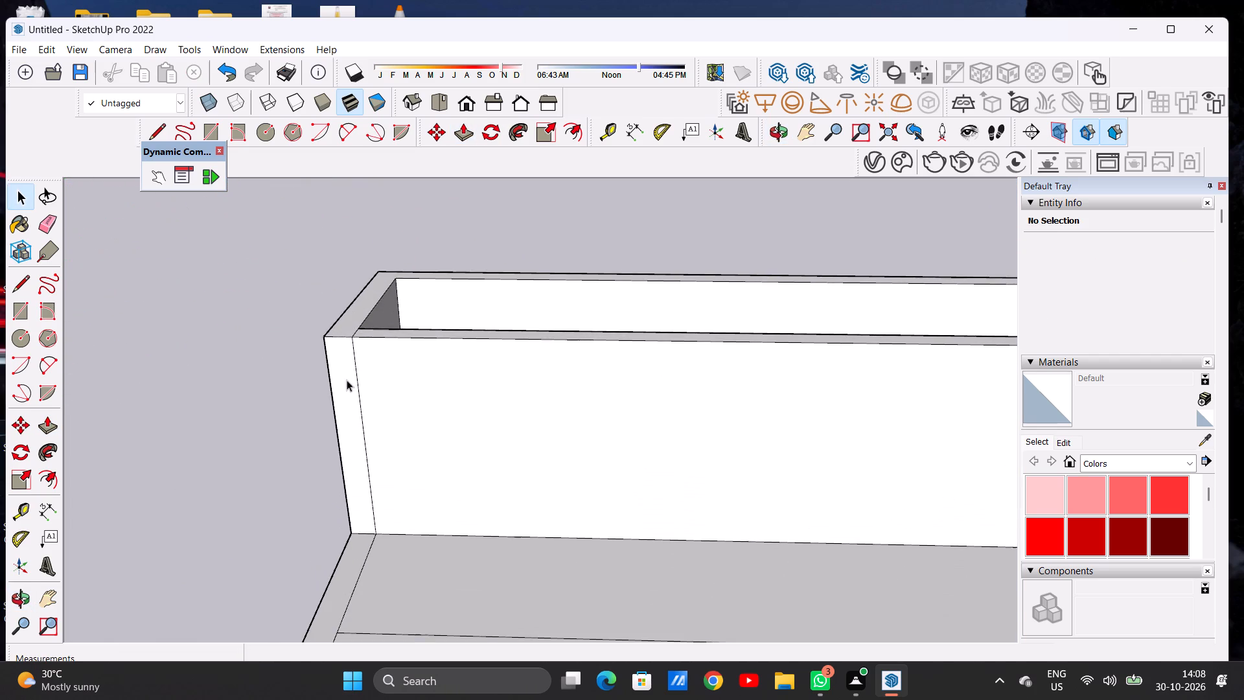
pyautogui.moveTo(364, 386); pyautogui.dragTo(332, 399, button='middle')
pyautogui.scroll(-3, 360, 408)
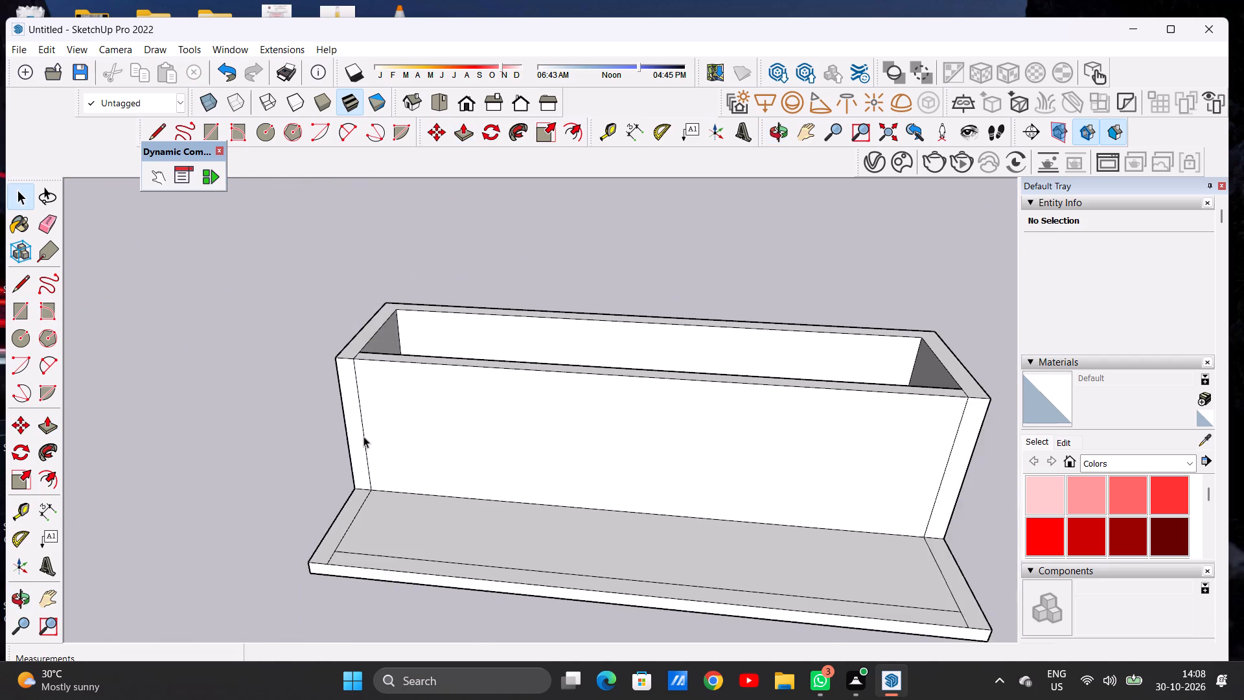
pyautogui.scroll(-2, 363, 436)
pyautogui.moveTo(365, 439); pyautogui.dragTo(417, 366, button='middle')
pyautogui.scroll(-6, 402, 385)
pyautogui.moveTo(406, 392); pyautogui.dragTo(365, 386, button='middle')
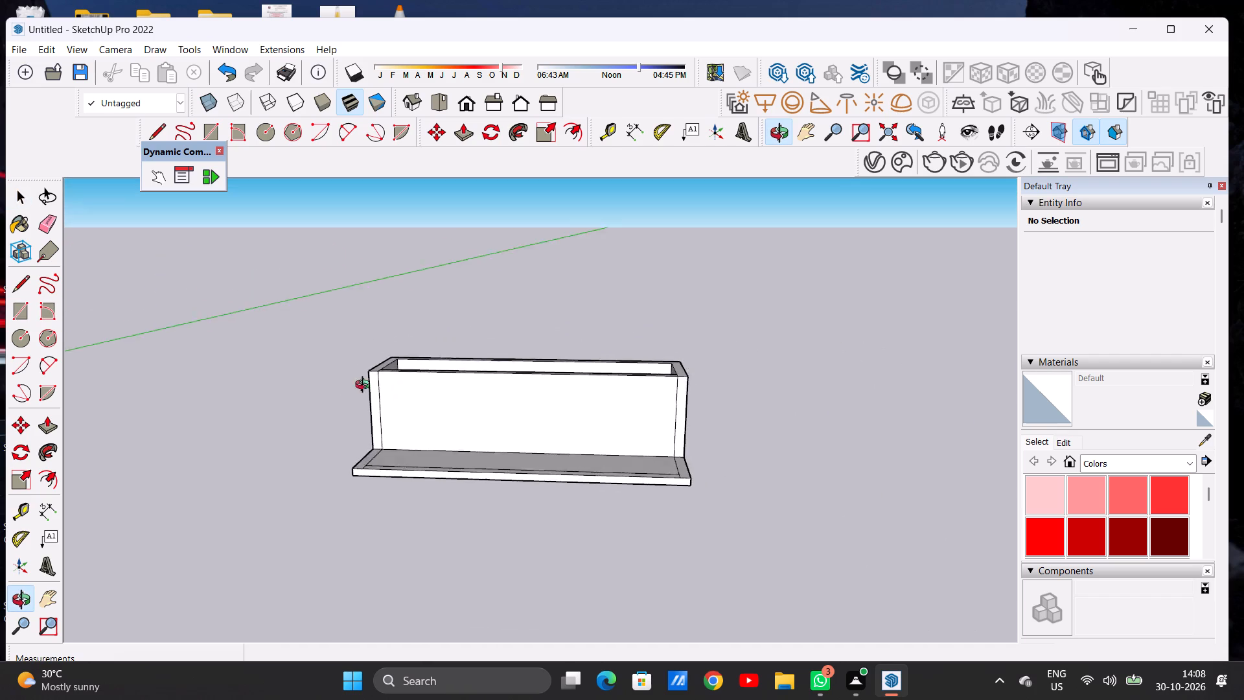
pyautogui.moveTo(365, 386); pyautogui.dragTo(305, 434, button='middle')
pyautogui.scroll(8, 391, 367)
pyautogui.press('p')
pyautogui.moveTo(369, 378); pyautogui.dragTo(333, 364, button='middle')
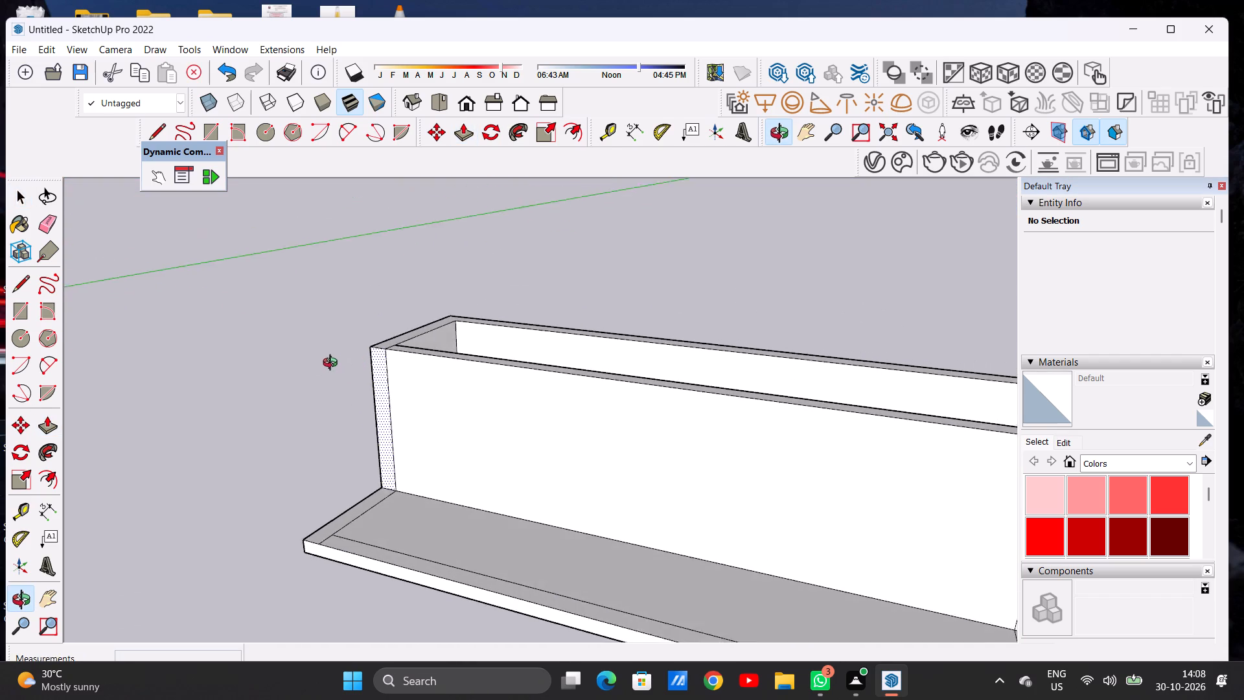
pyautogui.moveTo(333, 364); pyautogui.dragTo(322, 382, button='middle')
pyautogui.scroll(1, 374, 361)
pyautogui.scroll(-1, 374, 360)
pyautogui.scroll(1, 374, 360)
pyautogui.scroll(-1, 374, 360)
pyautogui.scroll(6, 376, 360)
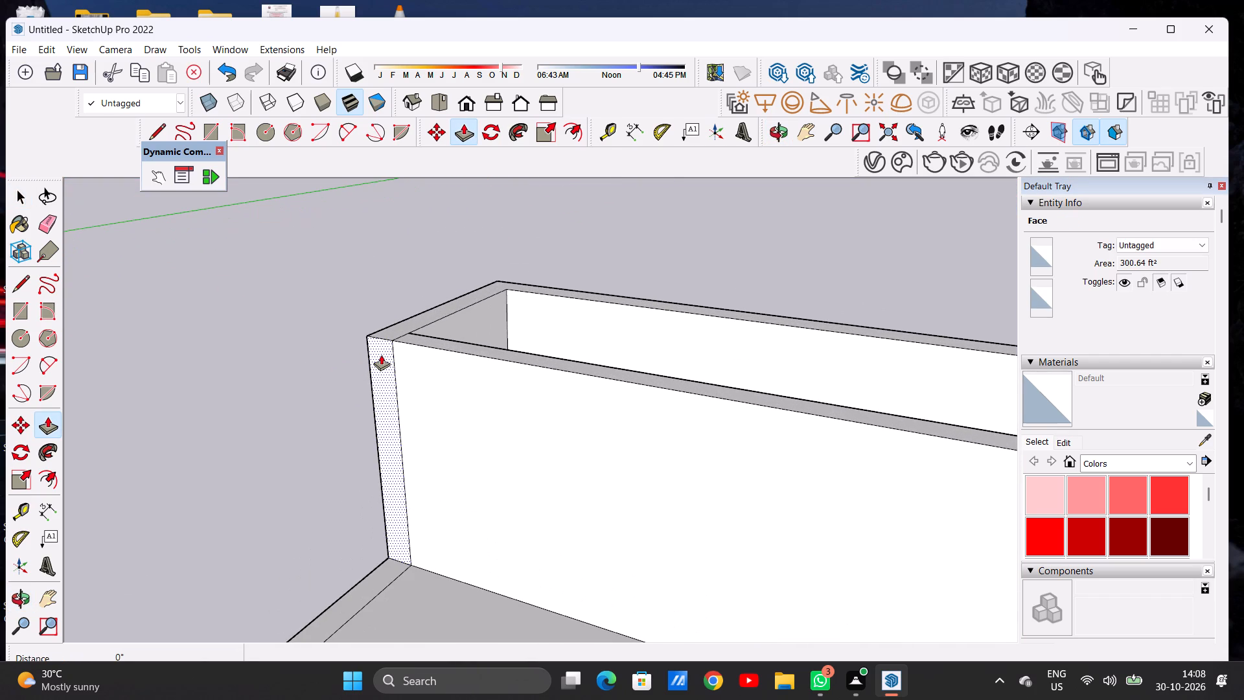
pyautogui.click(381, 355)
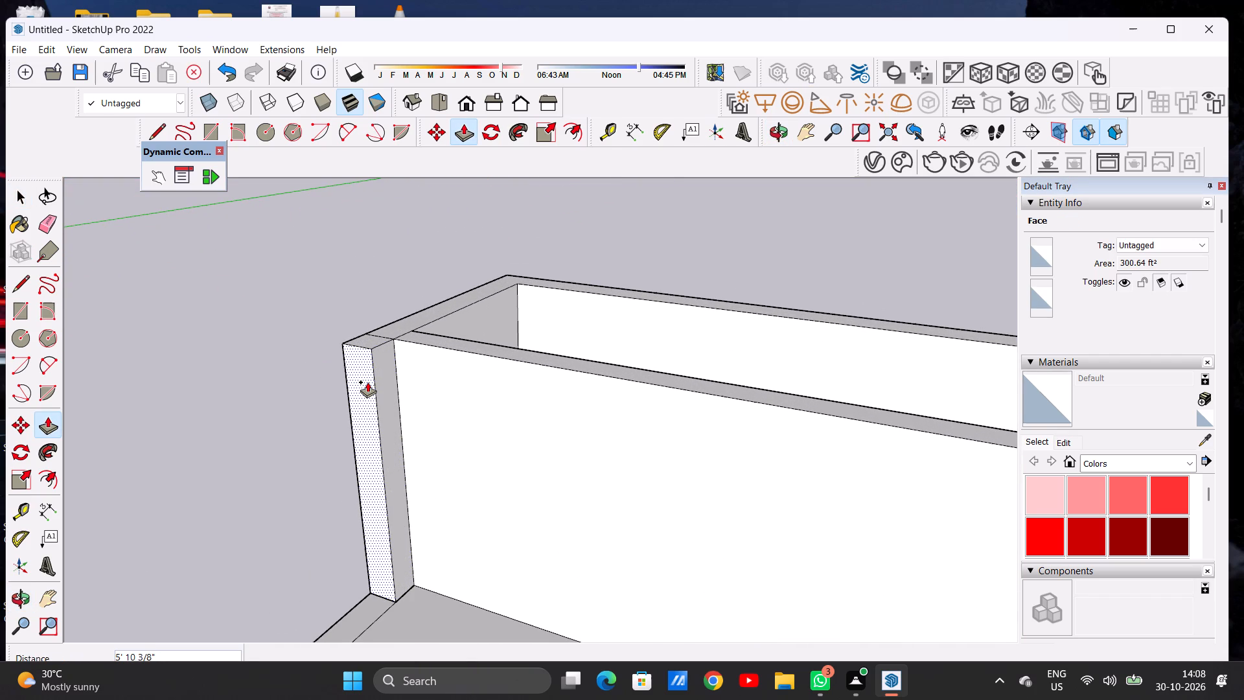
pyautogui.click(369, 379)
# Push/Pull the front end face of the opposite side wall forward by about 5'-1", flush with the first extended end.
pyautogui.scroll(-12, 375, 377)
pyautogui.moveTo(402, 423); pyautogui.dragTo(746, 430, button='middle')
pyautogui.scroll(11, 713, 366)
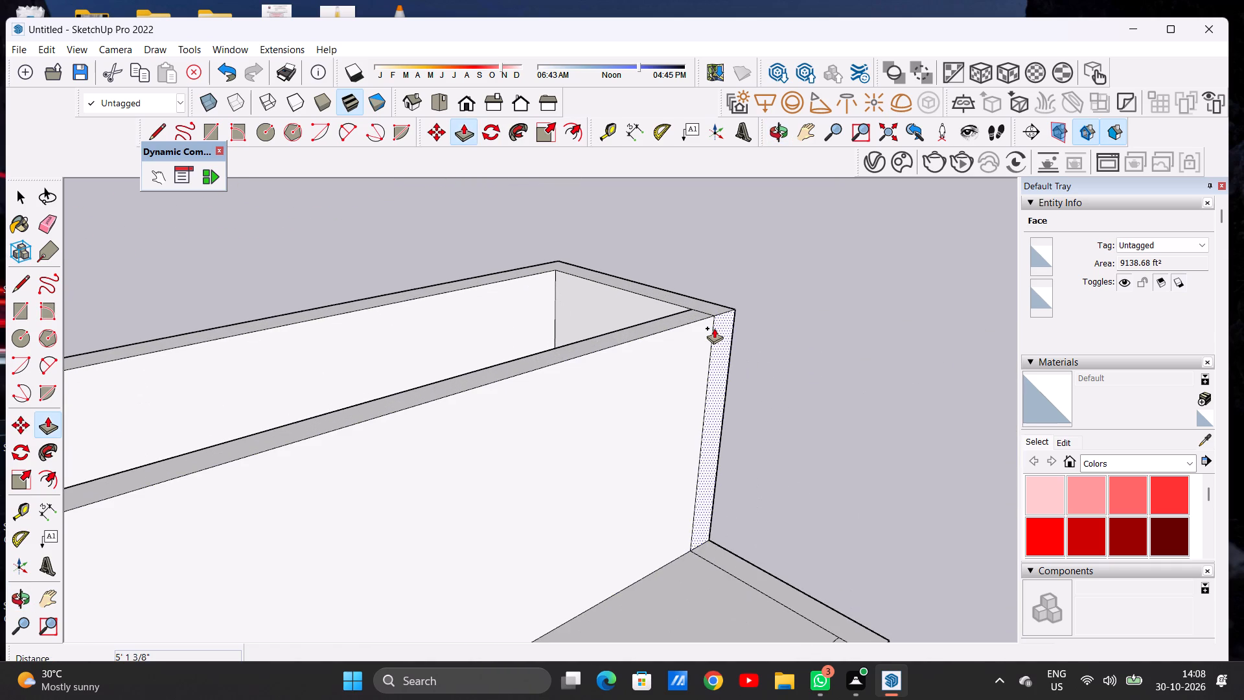
pyautogui.click(715, 328)
pyautogui.scroll(-17, 729, 338)
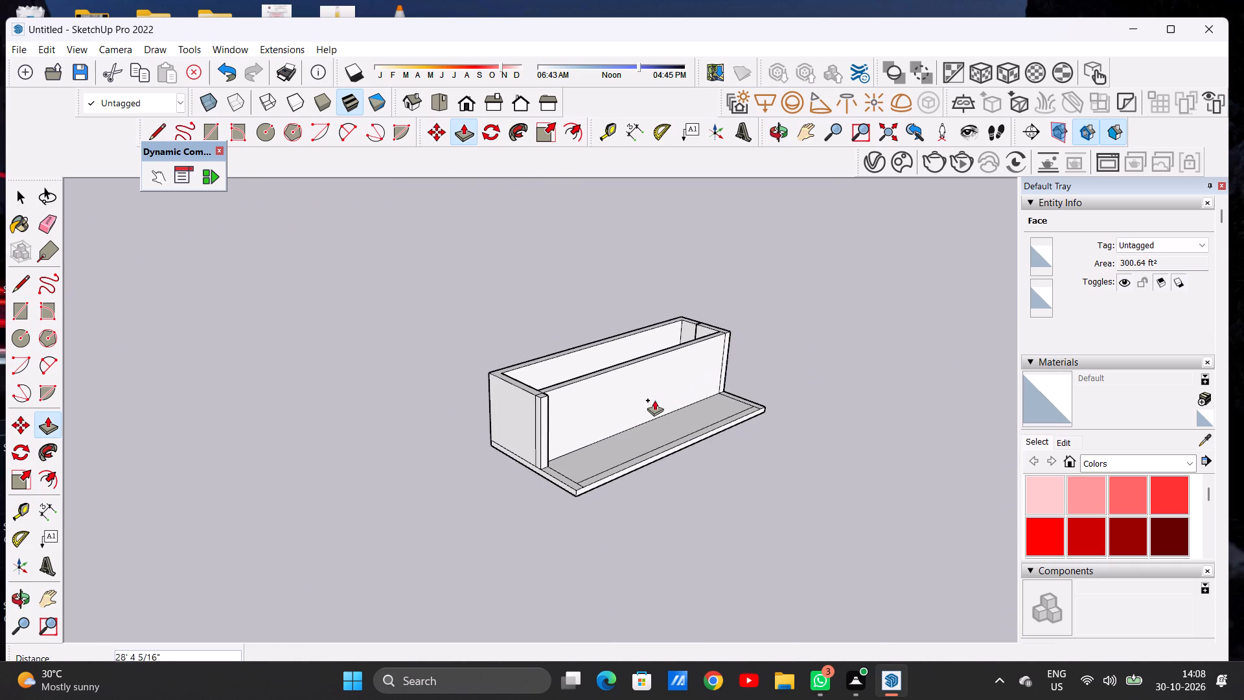
pyautogui.scroll(11, 547, 415)
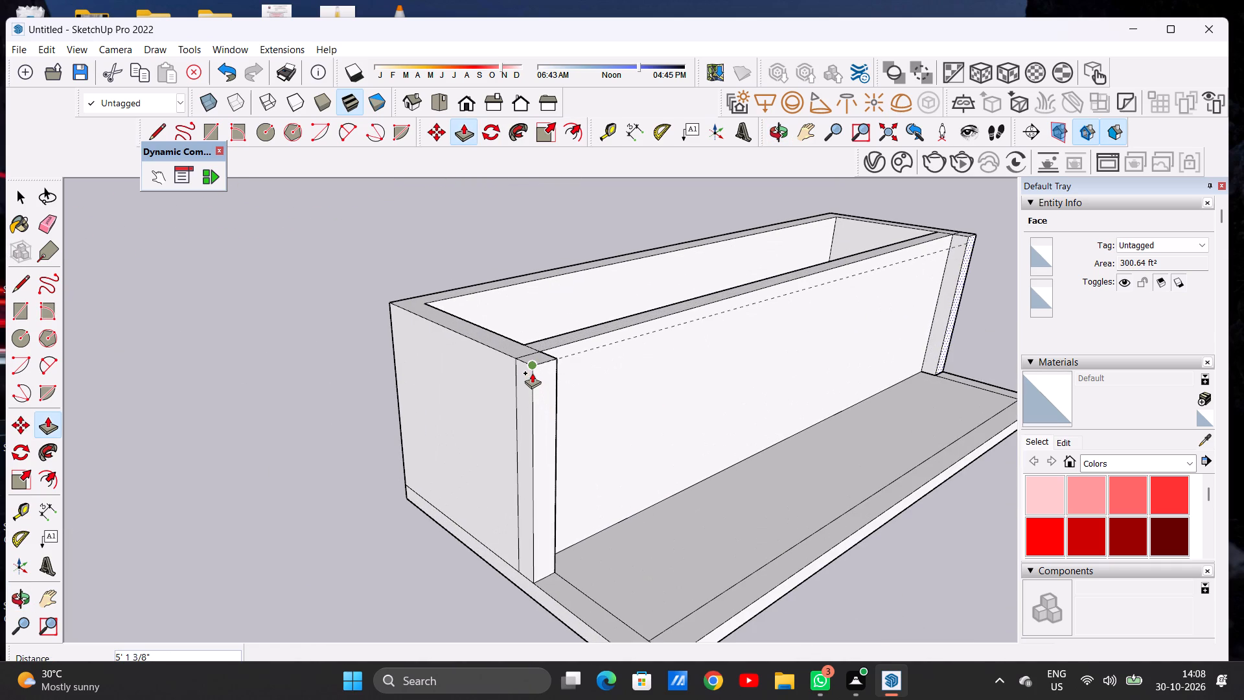
pyautogui.click(532, 373)
pyautogui.press('space')
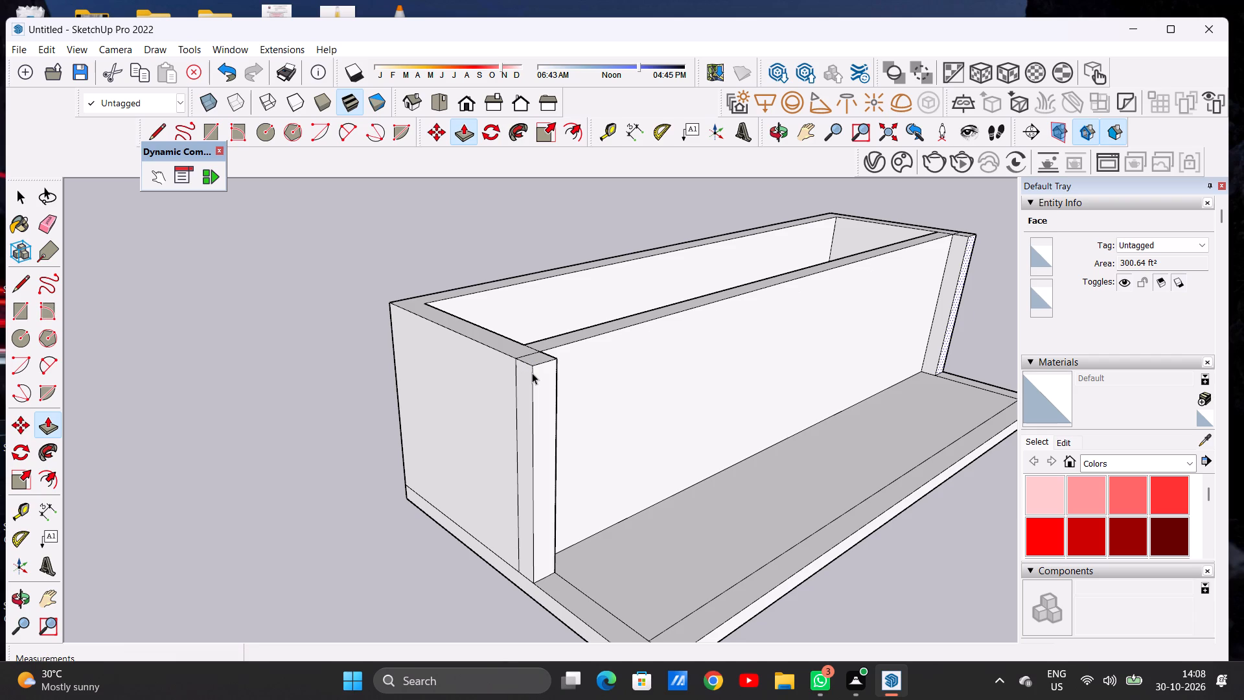
# Examine the four-walled block and its front slab from low and raised front viewpoints.
pyautogui.scroll(-5, 603, 543)
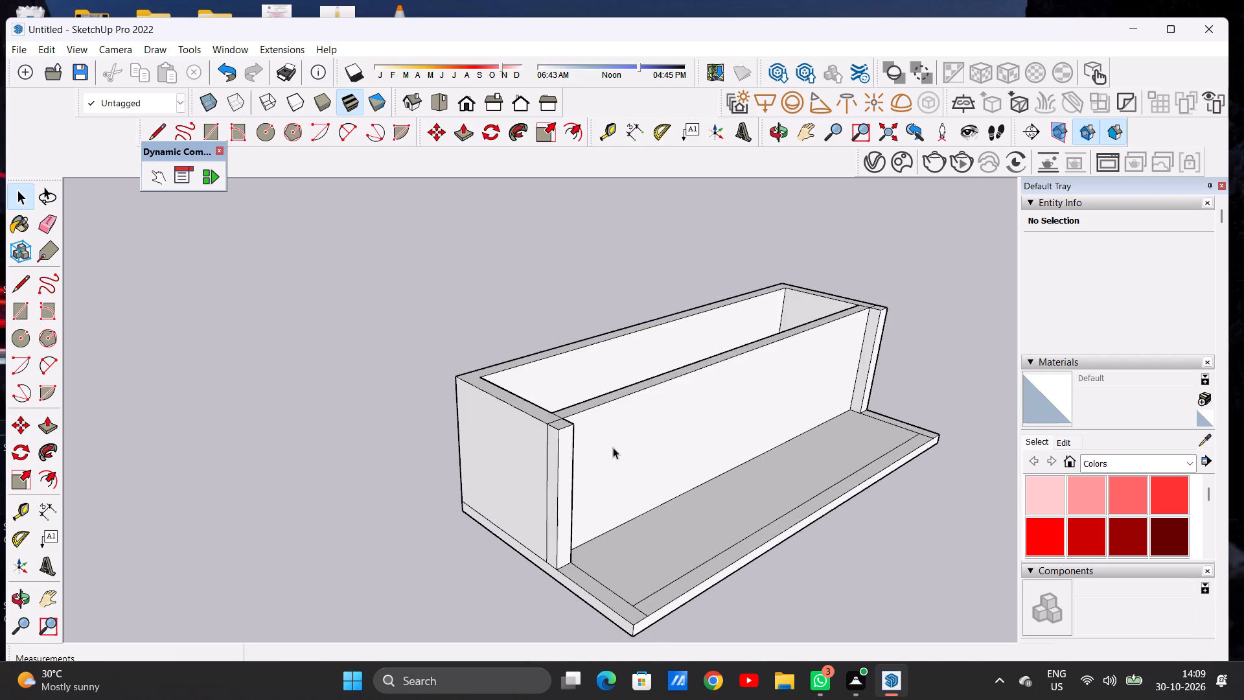
pyautogui.scroll(-10, 613, 447)
pyautogui.moveTo(774, 476); pyautogui.dragTo(560, 401, button='middle')
pyautogui.scroll(6, 616, 493)
pyautogui.moveTo(568, 450); pyautogui.dragTo(566, 560, button='middle')
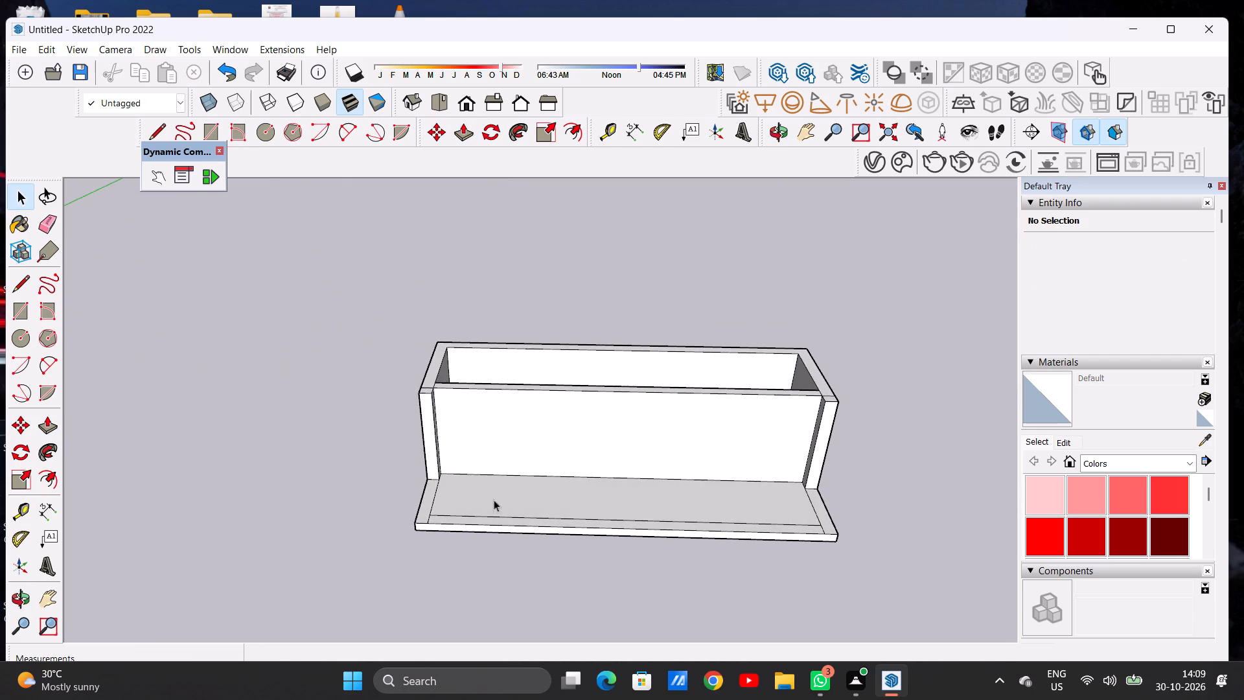
pyautogui.scroll(-5, 468, 495)
pyautogui.moveTo(511, 503); pyautogui.dragTo(518, 395, button='middle')
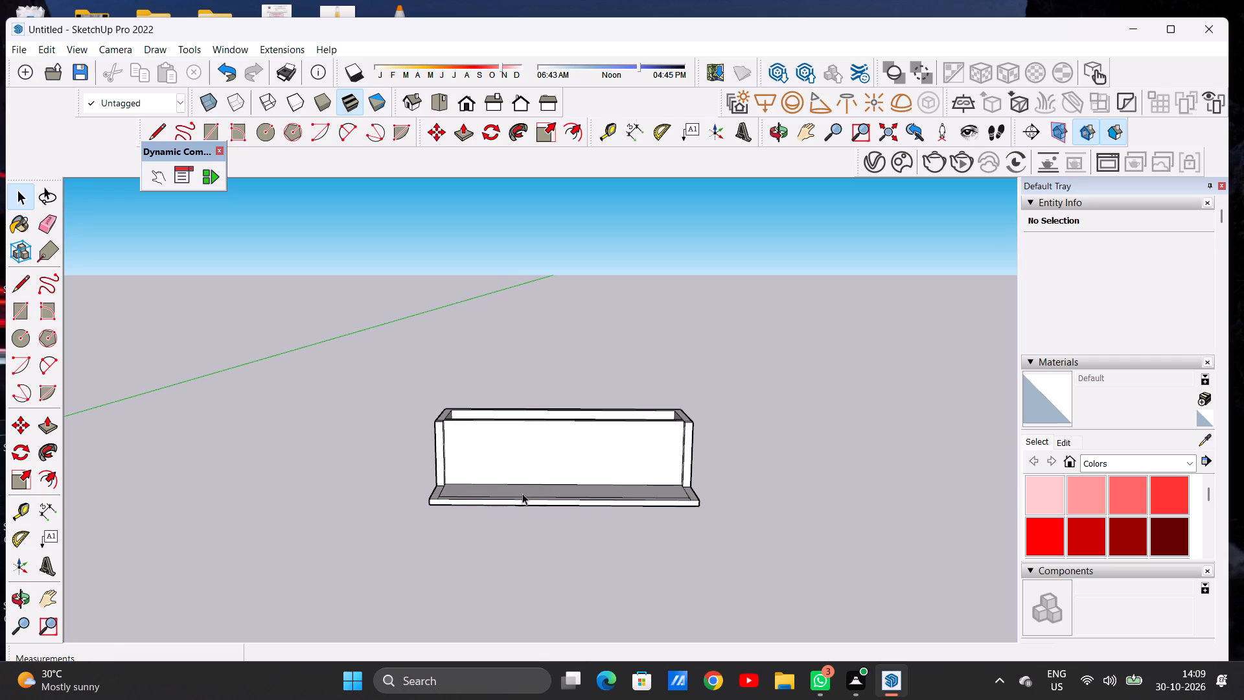
pyautogui.scroll(-1, 527, 535)
pyautogui.scroll(-1, 522, 466)
pyautogui.scroll(6, 523, 465)
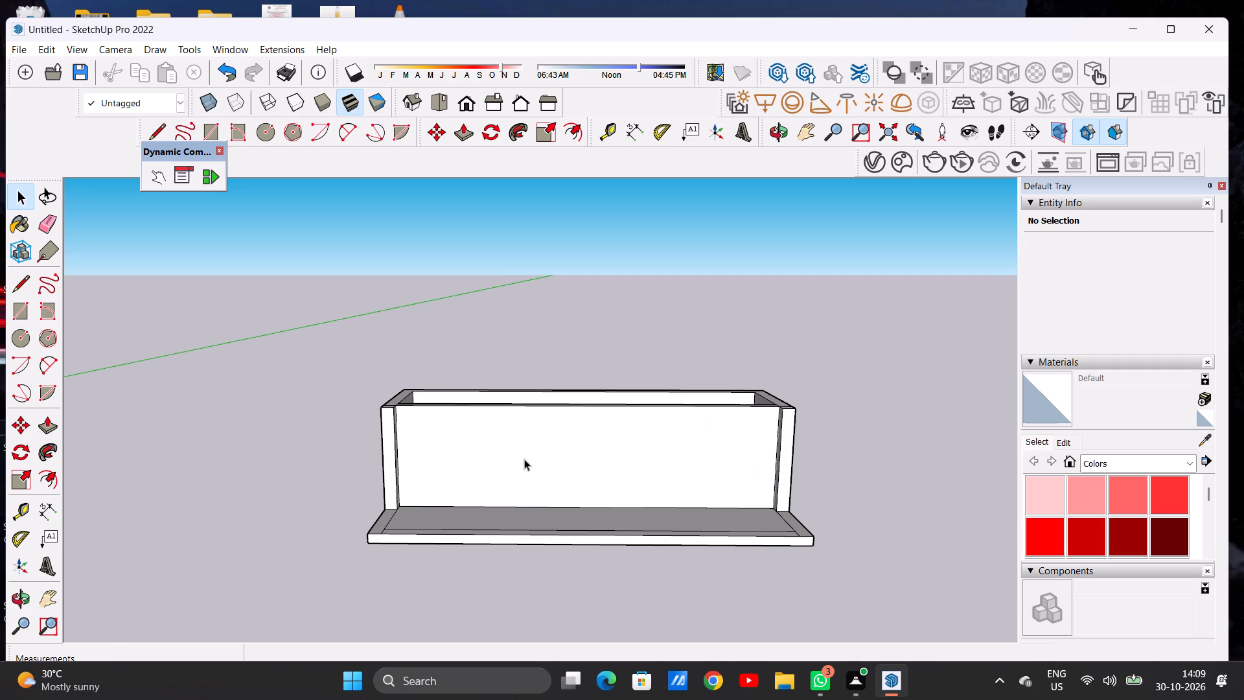
pyautogui.scroll(-5, 503, 480)
pyautogui.moveTo(579, 470); pyautogui.dragTo(580, 568, button='middle')
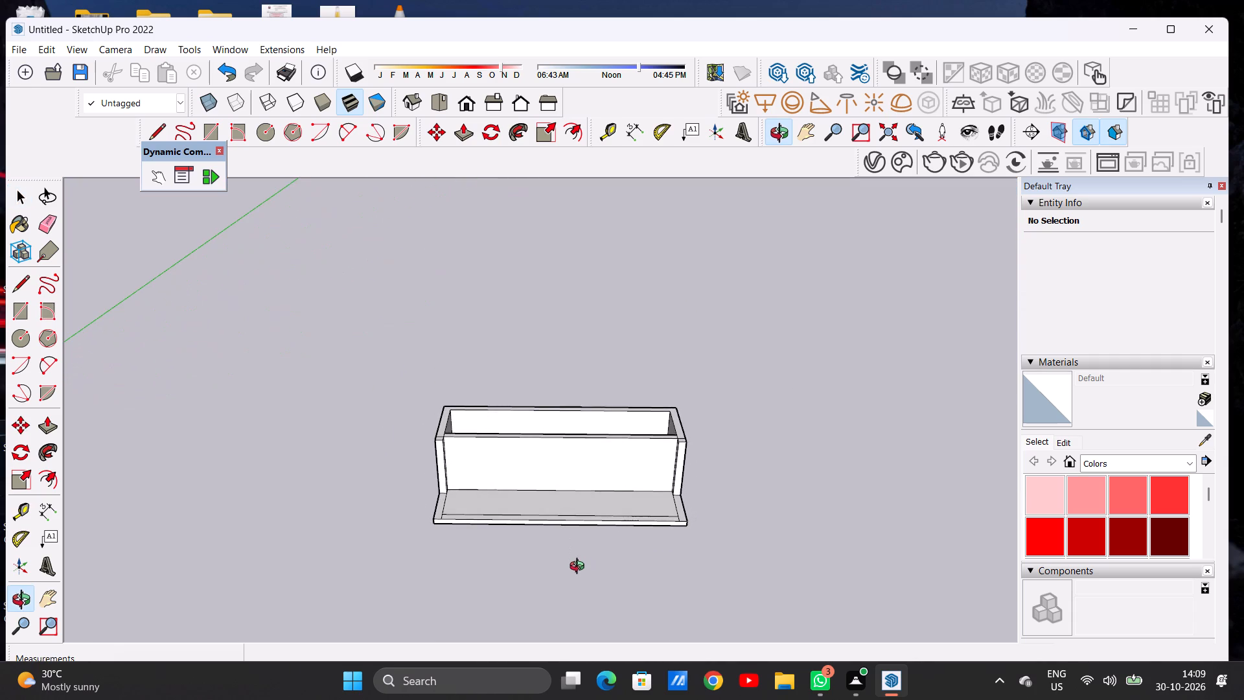
pyautogui.moveTo(580, 568); pyautogui.dragTo(579, 568, button='middle')
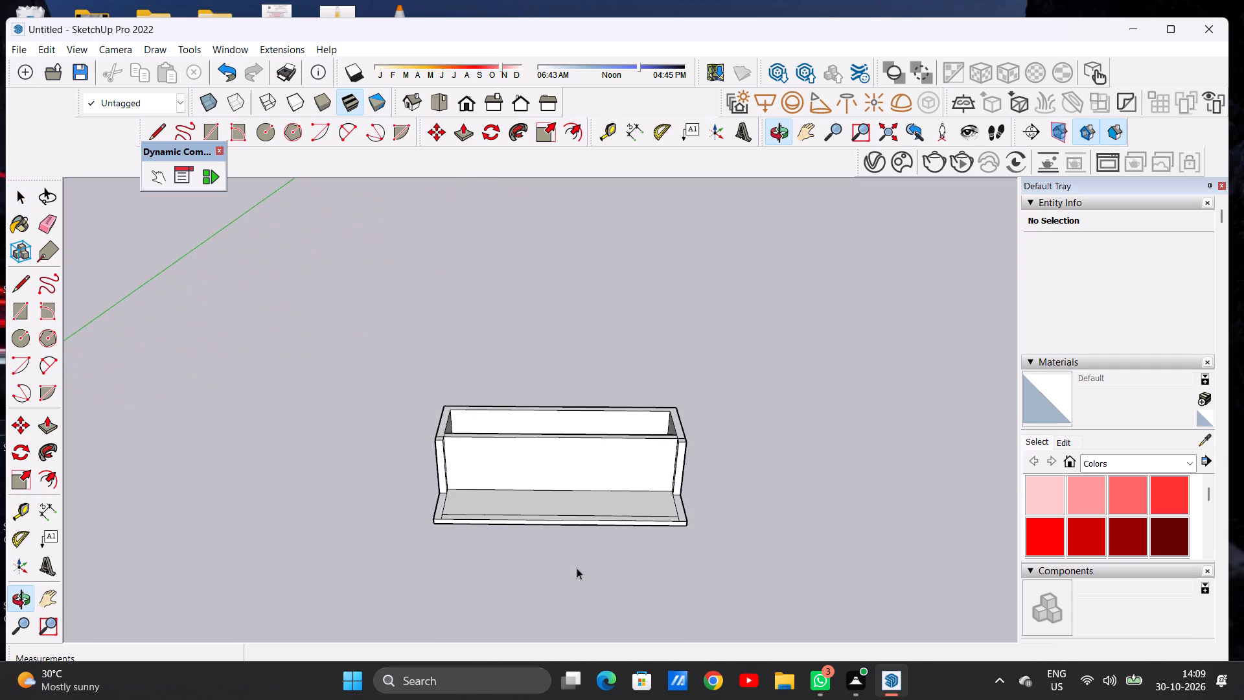
# Draw a line about 6' across the border from the inset face's front right-hand corner to the slab's outer short edge.
pyautogui.scroll(6, 689, 497)
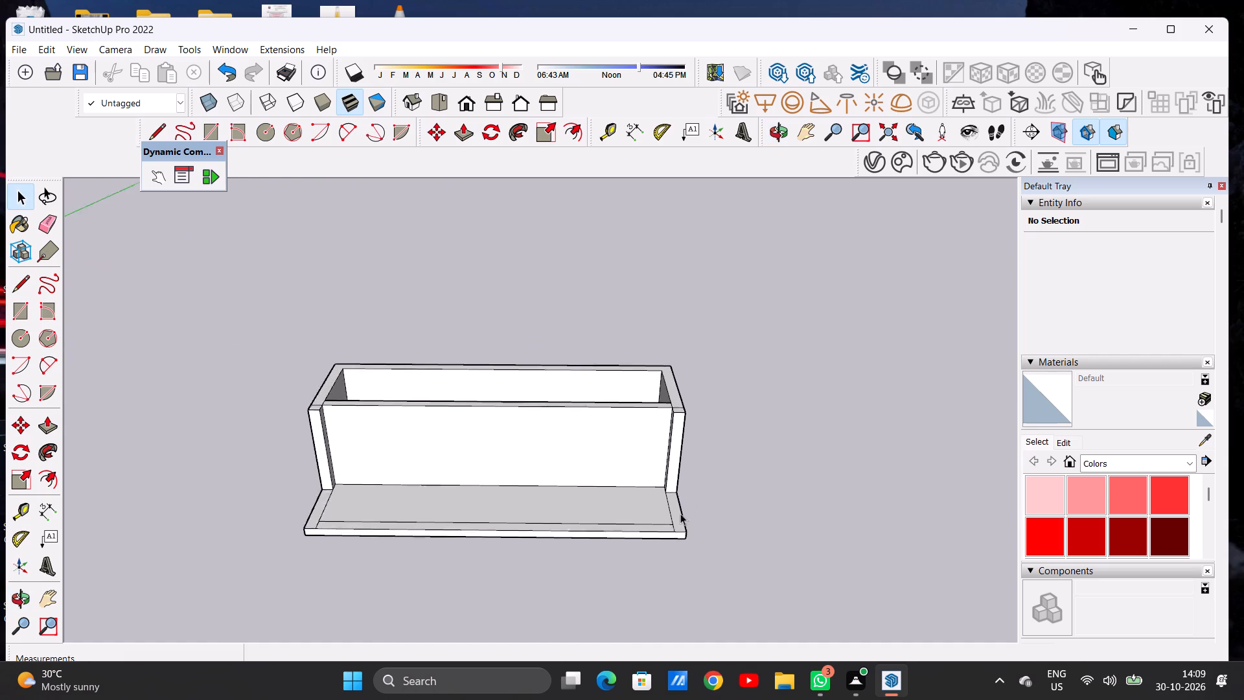
pyautogui.scroll(1, 680, 513)
pyautogui.scroll(-7, 667, 526)
pyautogui.moveTo(678, 534); pyautogui.dragTo(671, 592, button='middle')
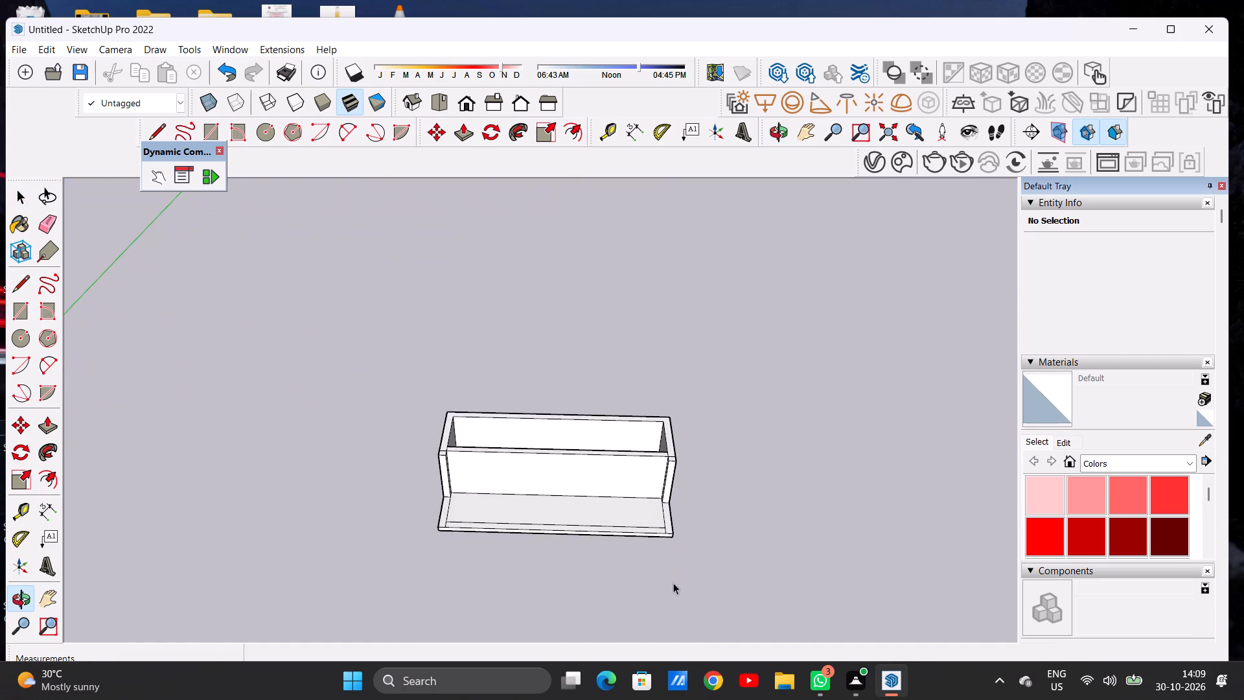
pyautogui.scroll(5, 673, 506)
pyautogui.moveTo(663, 502); pyautogui.dragTo(671, 571, button='middle')
pyautogui.scroll(11, 671, 540)
pyautogui.scroll(-1, 651, 535)
pyautogui.scroll(5, 651, 535)
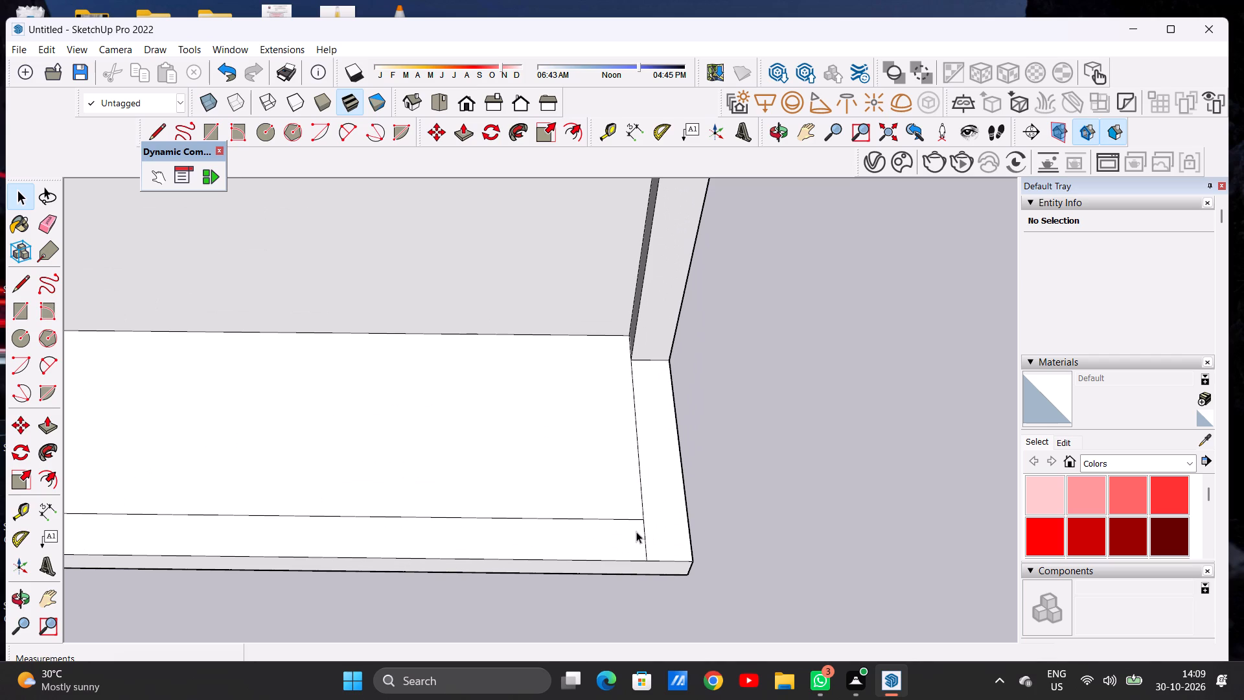
pyautogui.scroll(-12, 636, 531)
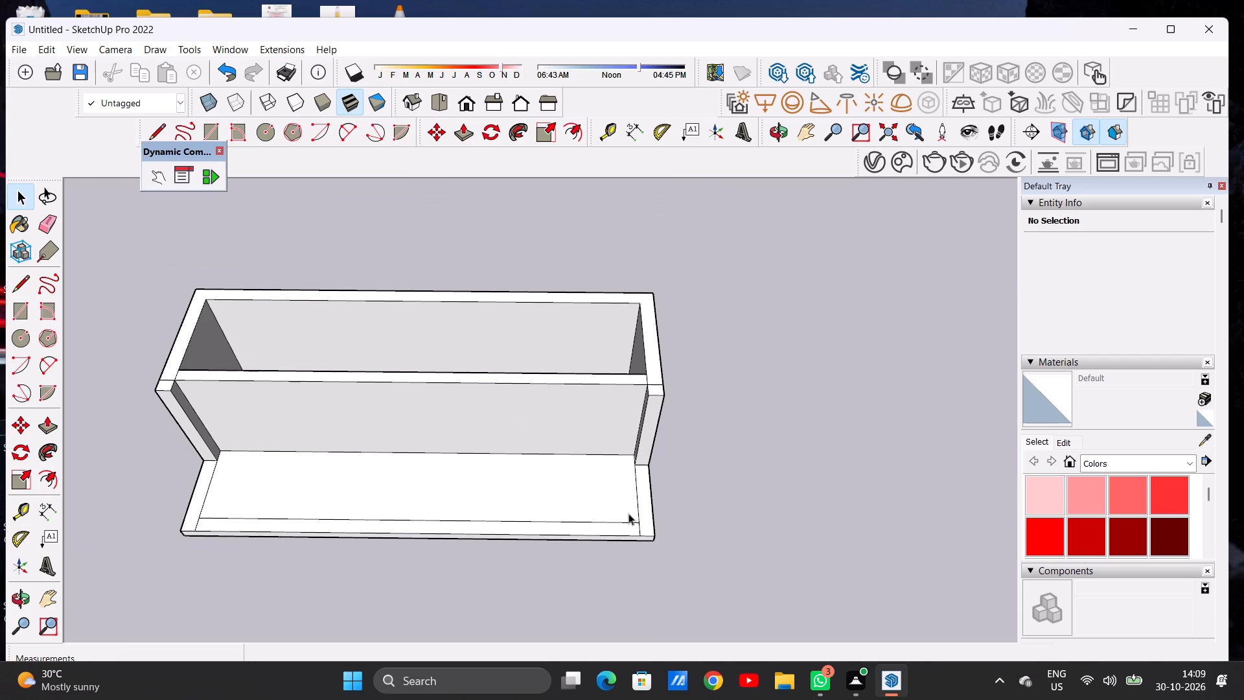
pyautogui.scroll(2, 628, 513)
pyautogui.press('l')
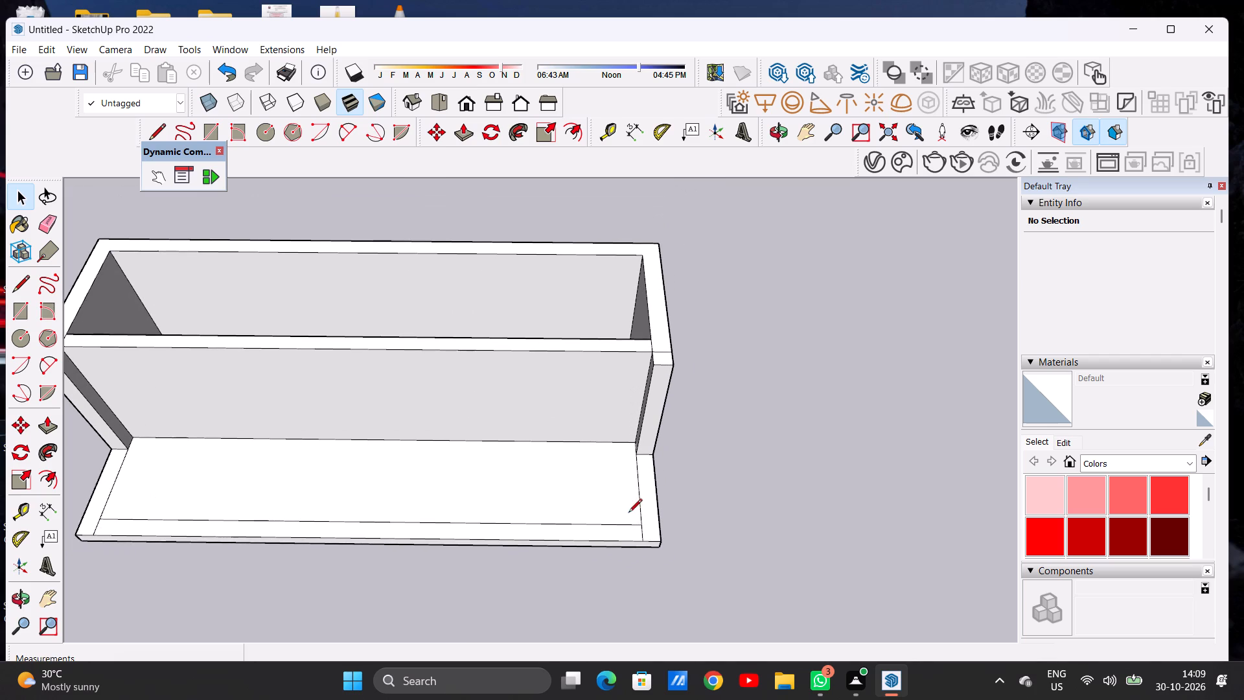
pyautogui.scroll(2, 658, 523)
pyautogui.scroll(-2, 658, 524)
pyautogui.scroll(1, 658, 524)
pyautogui.click(640, 522)
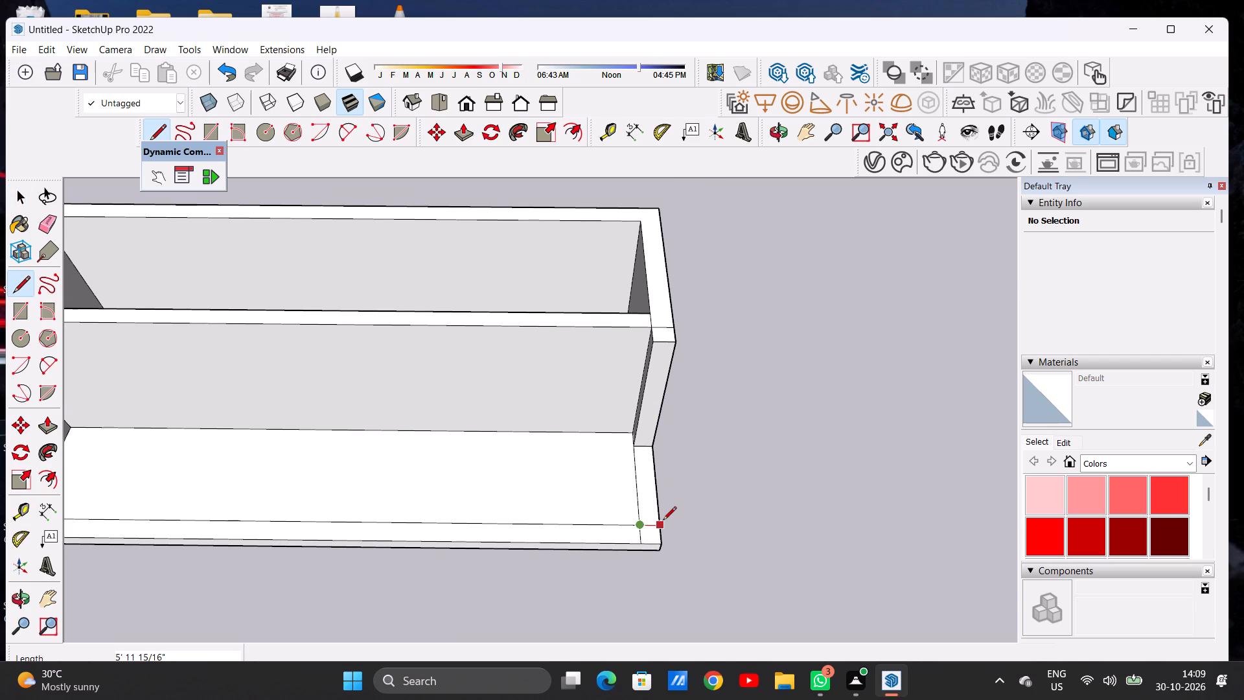
pyautogui.click(657, 521)
pyautogui.press('space')
pyautogui.scroll(-3, 643, 556)
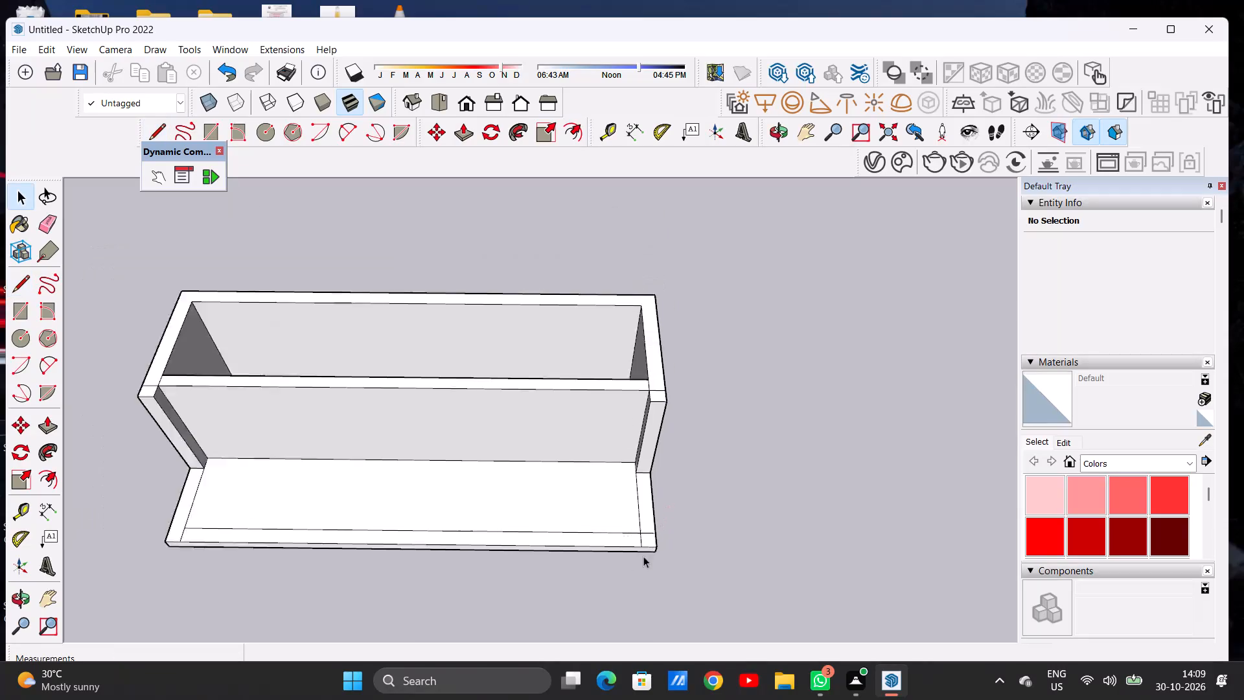
# Push/Pull the small square at the slab's front right-hand corner up about 50'-2", level with the wall tops.
pyautogui.scroll(-11, 643, 556)
pyautogui.moveTo(660, 556); pyautogui.dragTo(565, 395, button='middle')
pyautogui.scroll(4, 628, 514)
pyautogui.scroll(-1, 626, 521)
pyautogui.scroll(2, 625, 524)
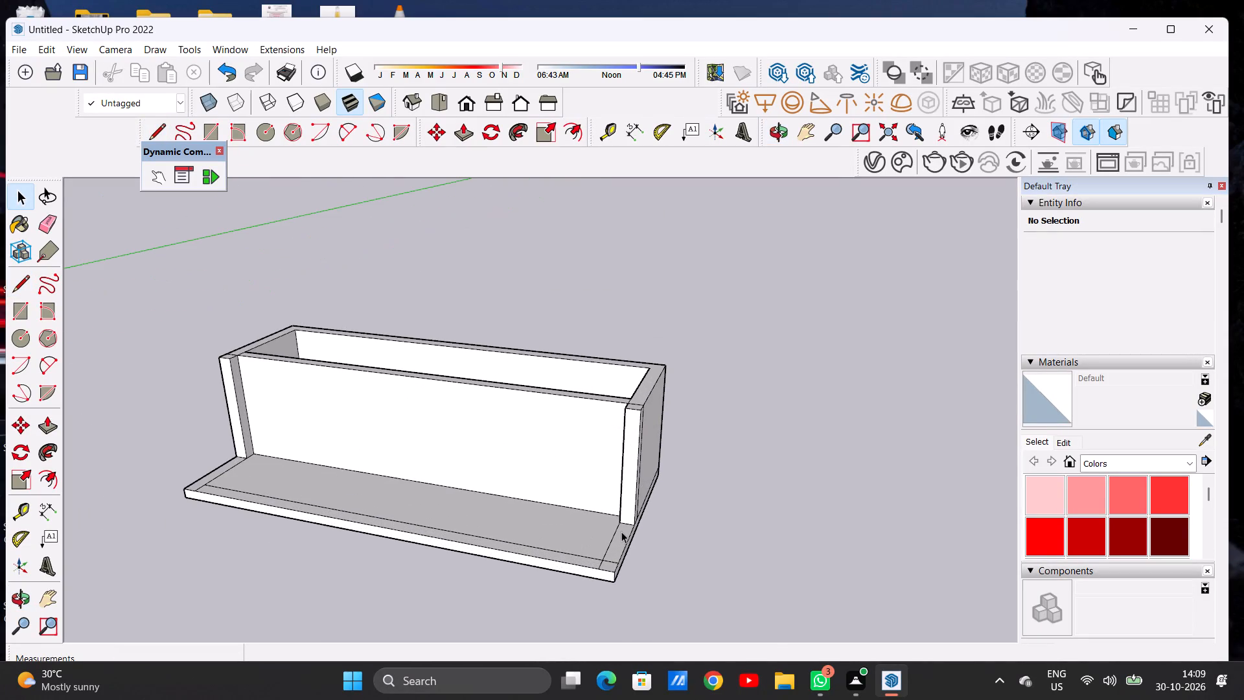
pyautogui.press('o')
pyautogui.moveTo(609, 548); pyautogui.dragTo(608, 648, button='middle')
pyautogui.press('p')
pyautogui.scroll(3, 610, 588)
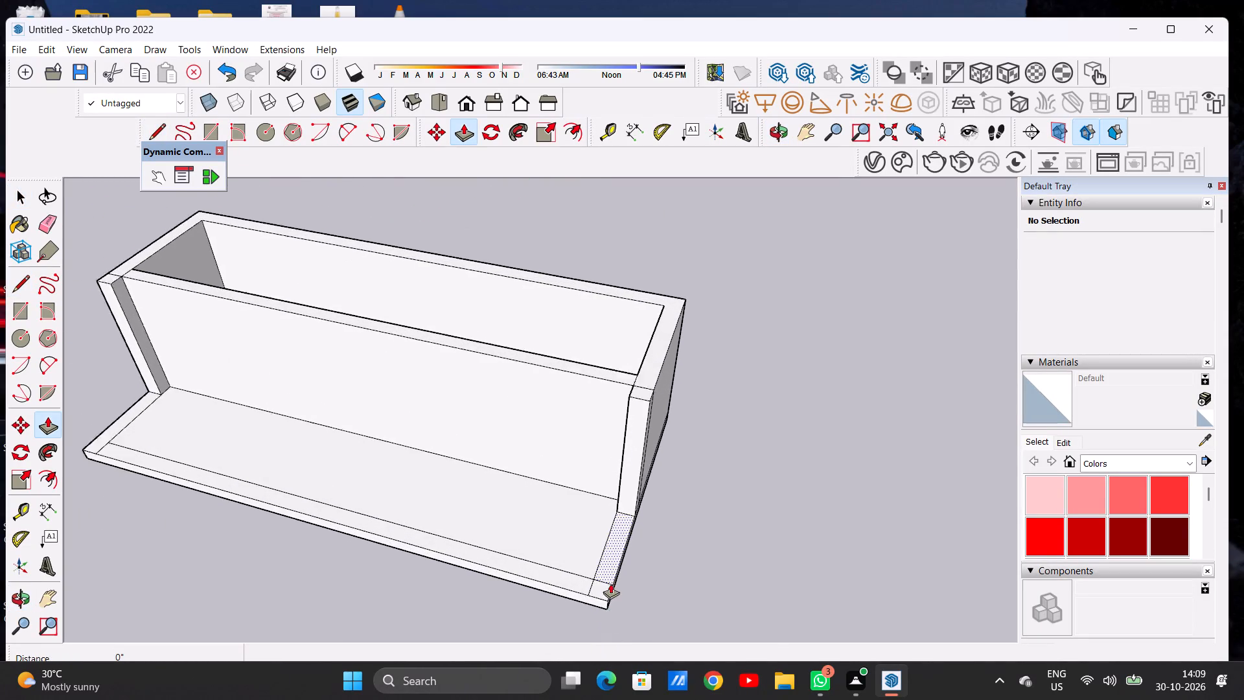
pyautogui.scroll(3, 610, 583)
pyautogui.click(595, 590)
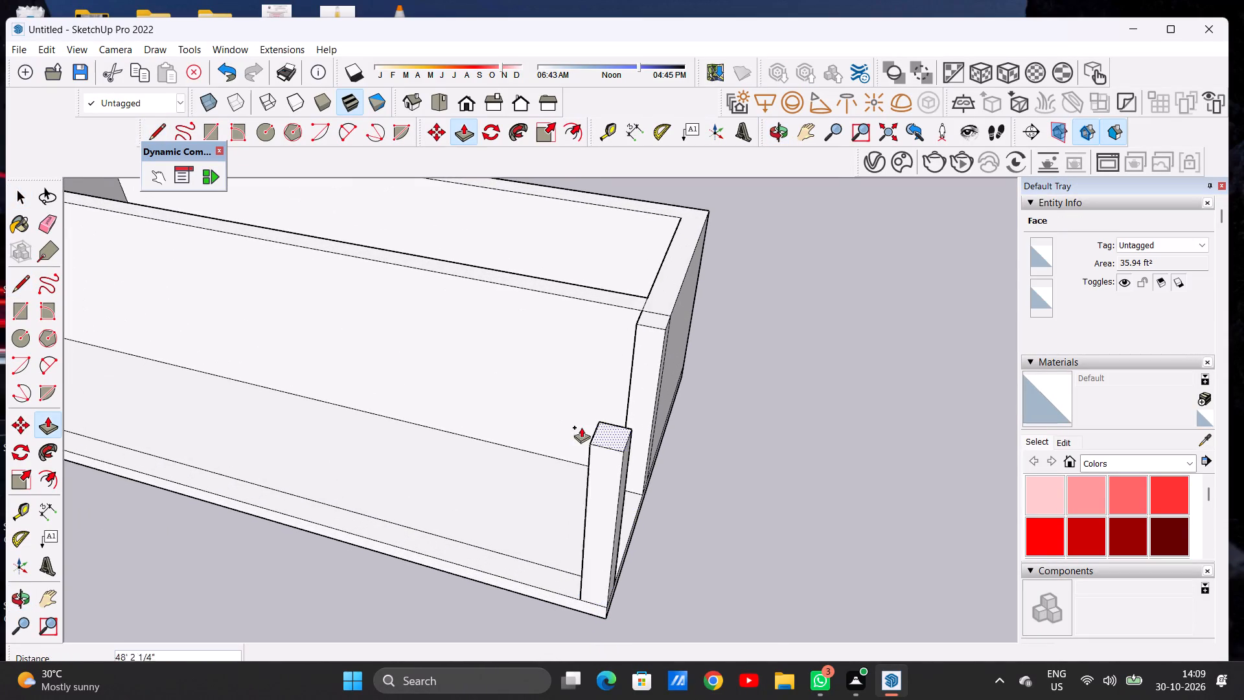
pyautogui.scroll(-7, 575, 480)
pyautogui.scroll(3, 638, 371)
pyautogui.scroll(-1, 641, 373)
pyautogui.scroll(8, 641, 375)
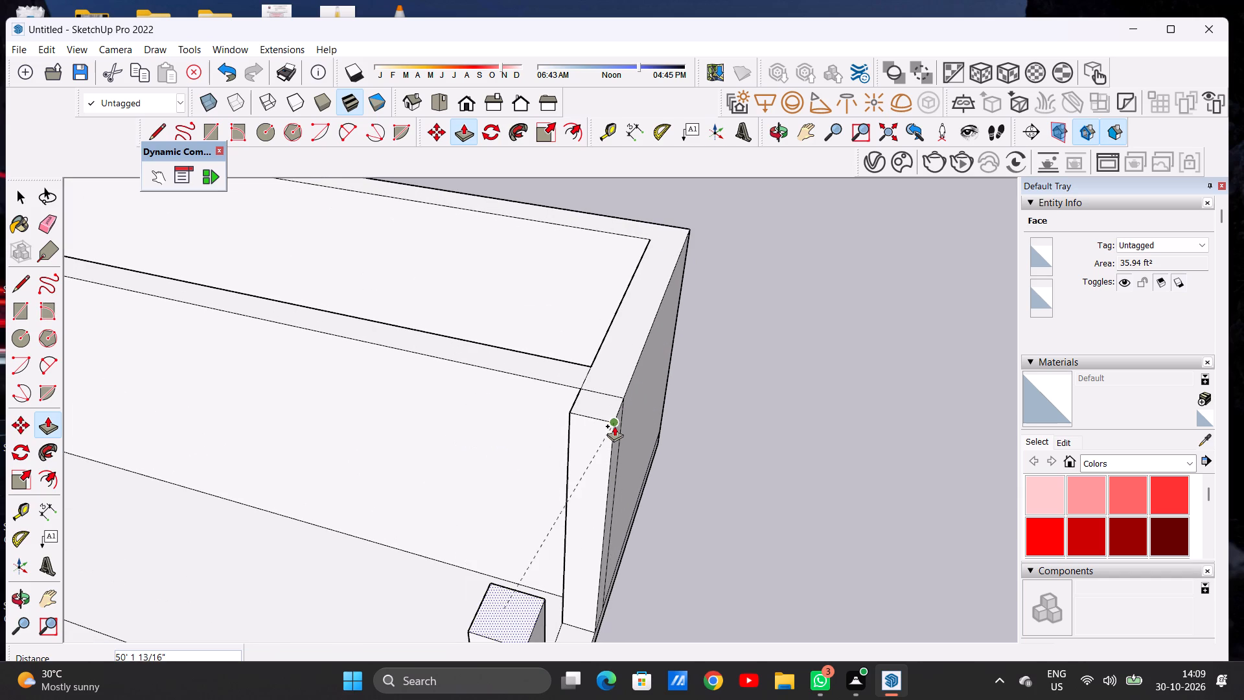
pyautogui.click(614, 425)
pyautogui.press('space')
# Examine the new corner post and the walled block from low and raised front viewpoints.
pyautogui.scroll(-15, 627, 436)
pyautogui.scroll(1, 643, 428)
pyautogui.scroll(-4, 643, 428)
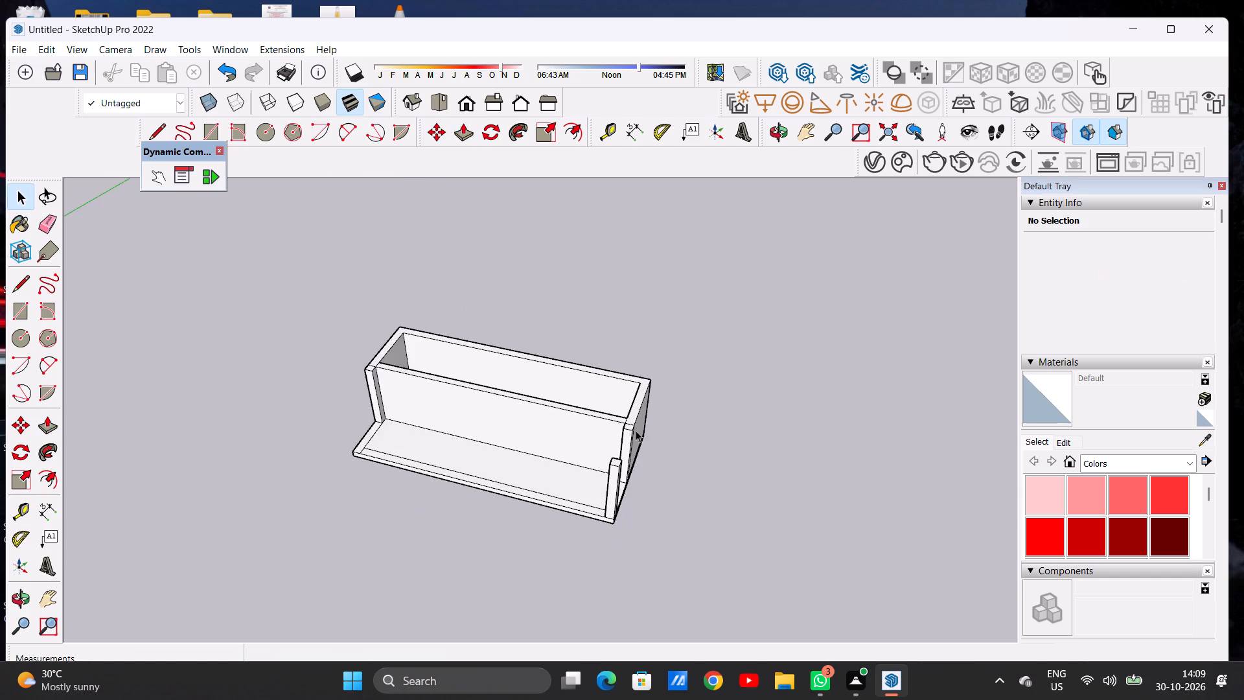
pyautogui.moveTo(593, 463); pyautogui.dragTo(668, 349, button='middle')
pyautogui.scroll(-4, 695, 493)
pyautogui.moveTo(629, 522); pyautogui.dragTo(628, 437, button='middle')
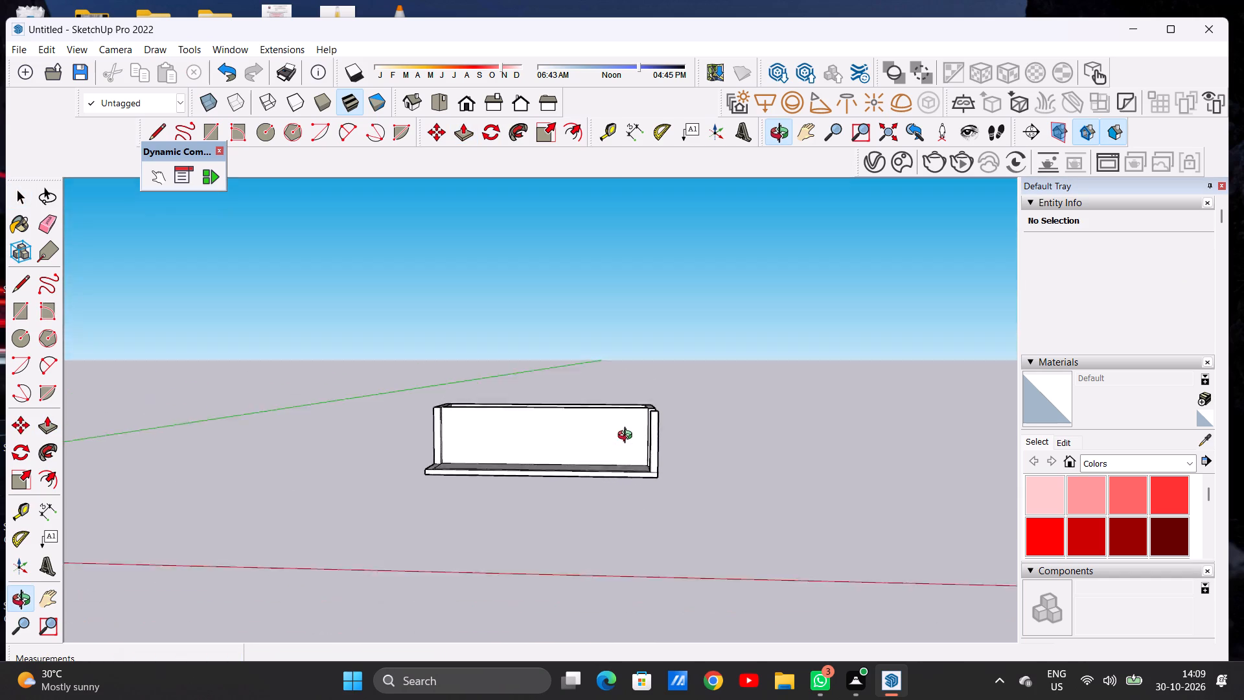
pyautogui.moveTo(628, 437); pyautogui.dragTo(638, 539, button='middle')
pyautogui.scroll(5, 465, 438)
pyautogui.moveTo(457, 452); pyautogui.dragTo(470, 547, button='middle')
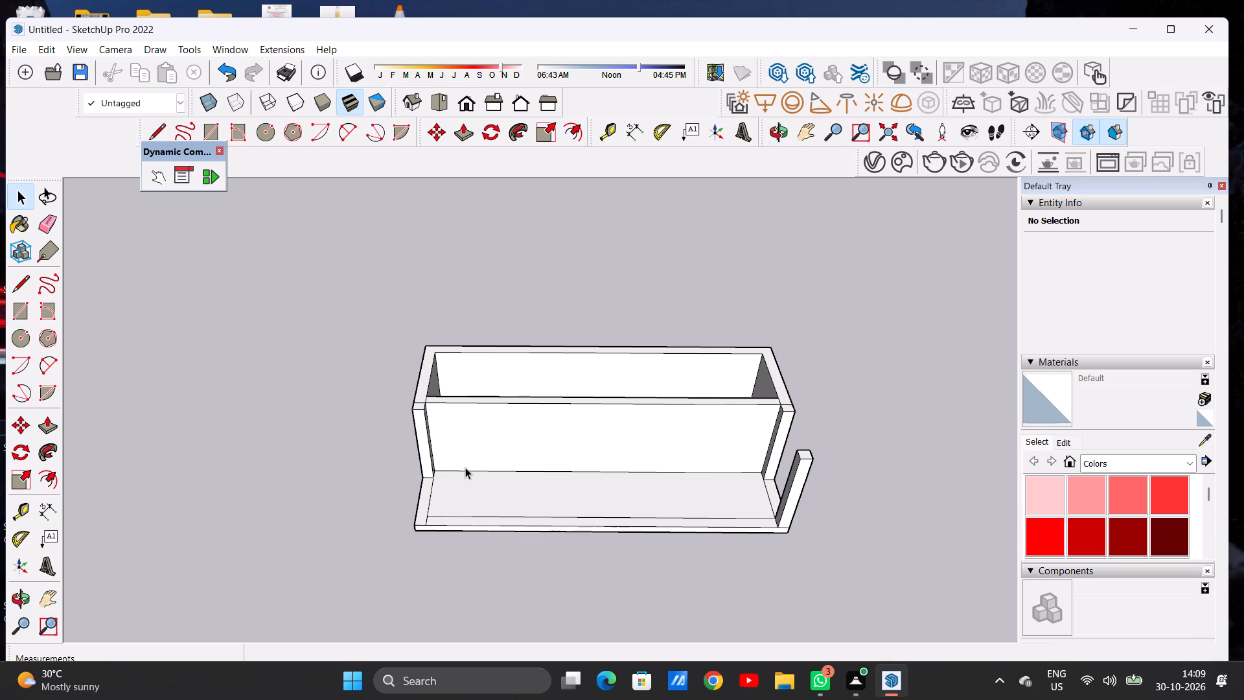
# Draw a line about 6' across the border from the inset face's front left-hand corner to the slab's outer short edge.
pyautogui.scroll(-2, 494, 452)
pyautogui.moveTo(450, 482); pyautogui.dragTo(443, 542, button='middle')
pyautogui.scroll(3, 435, 519)
pyautogui.scroll(-1, 435, 519)
pyautogui.scroll(1, 435, 519)
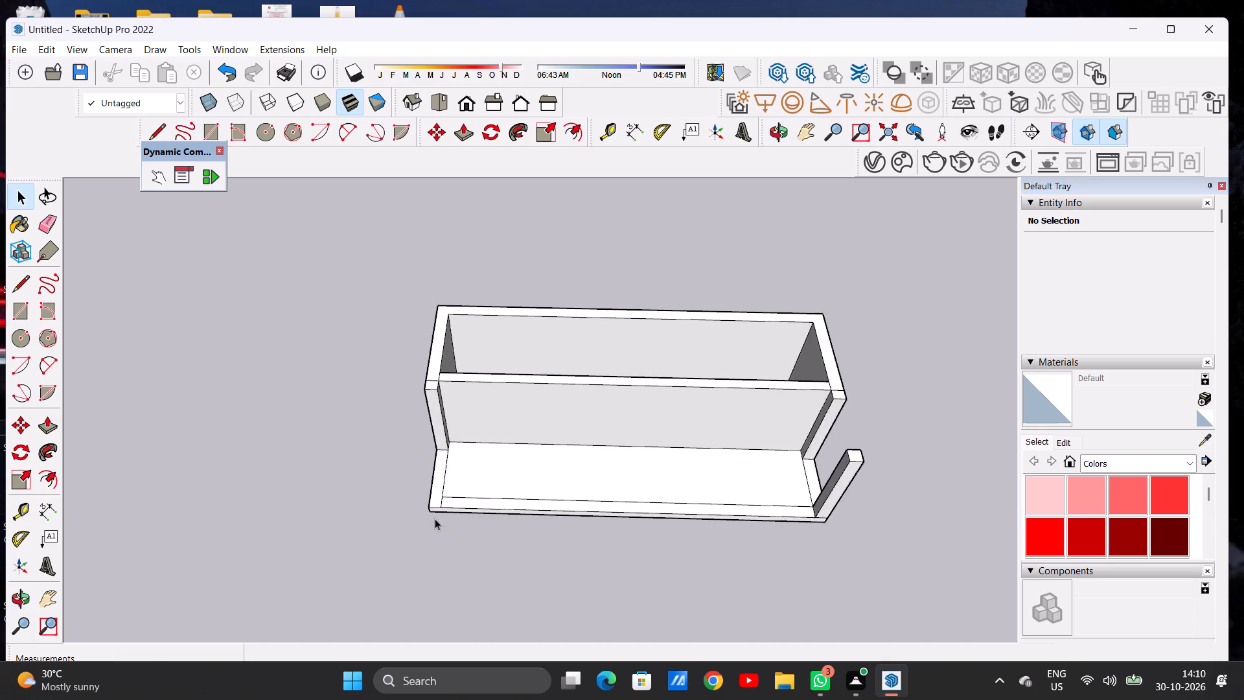
pyautogui.scroll(2, 435, 519)
pyautogui.moveTo(444, 484); pyautogui.dragTo(450, 511, button='middle')
pyautogui.press('o')
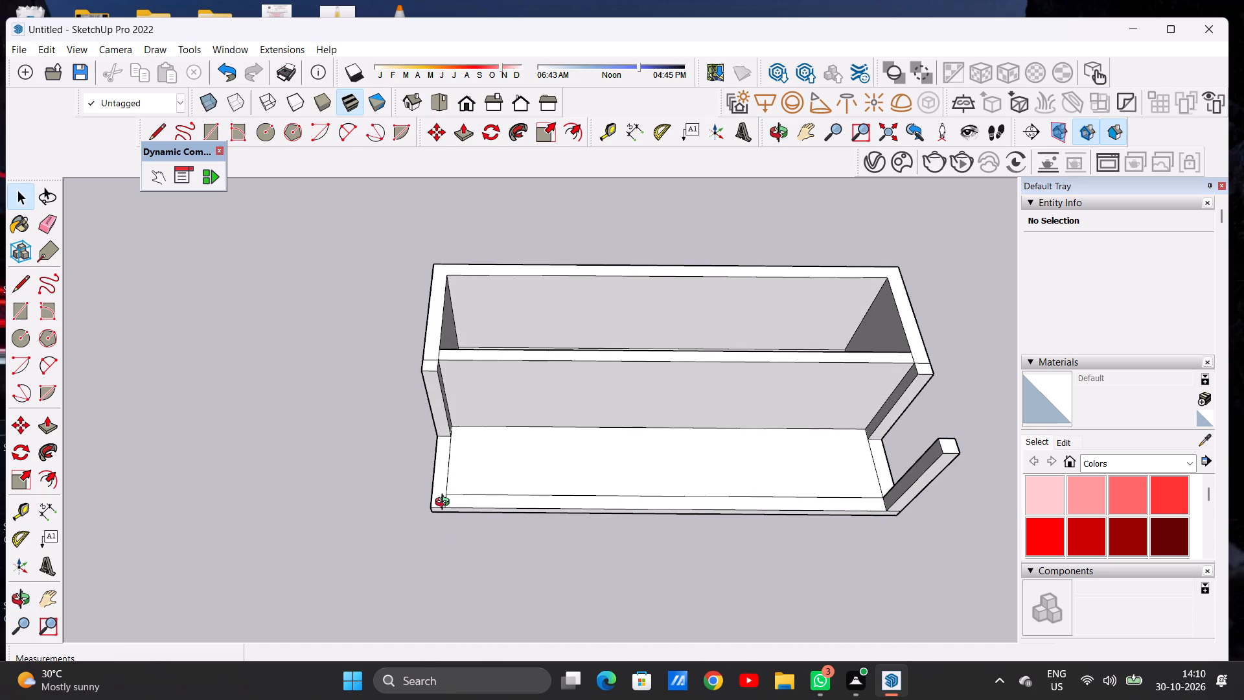
pyautogui.press('space')
pyautogui.write('L')
pyautogui.scroll(5, 415, 462)
pyautogui.scroll(-1, 427, 472)
pyautogui.scroll(7, 428, 472)
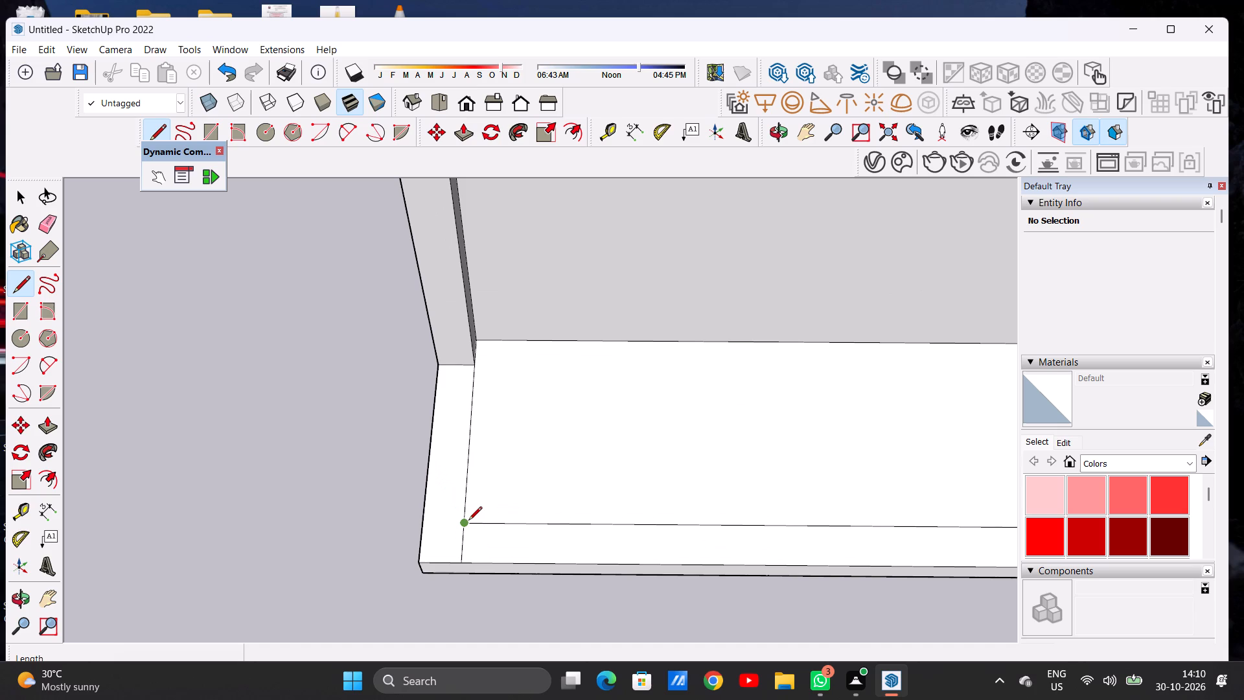
pyautogui.click(468, 521)
pyautogui.click(426, 514)
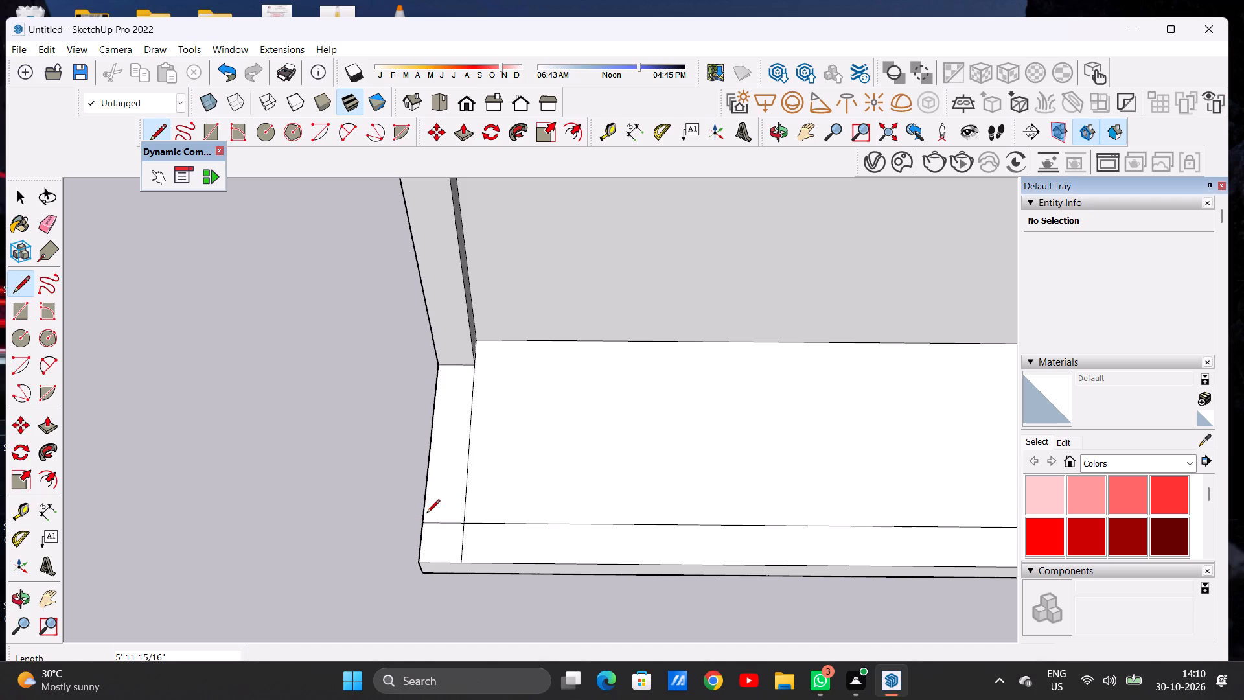
pyautogui.press('space')
# Push/Pull the small square at the slab's front left-hand corner up about 50'-2", level with the wall tops.
pyautogui.scroll(-11, 492, 545)
pyautogui.press('p')
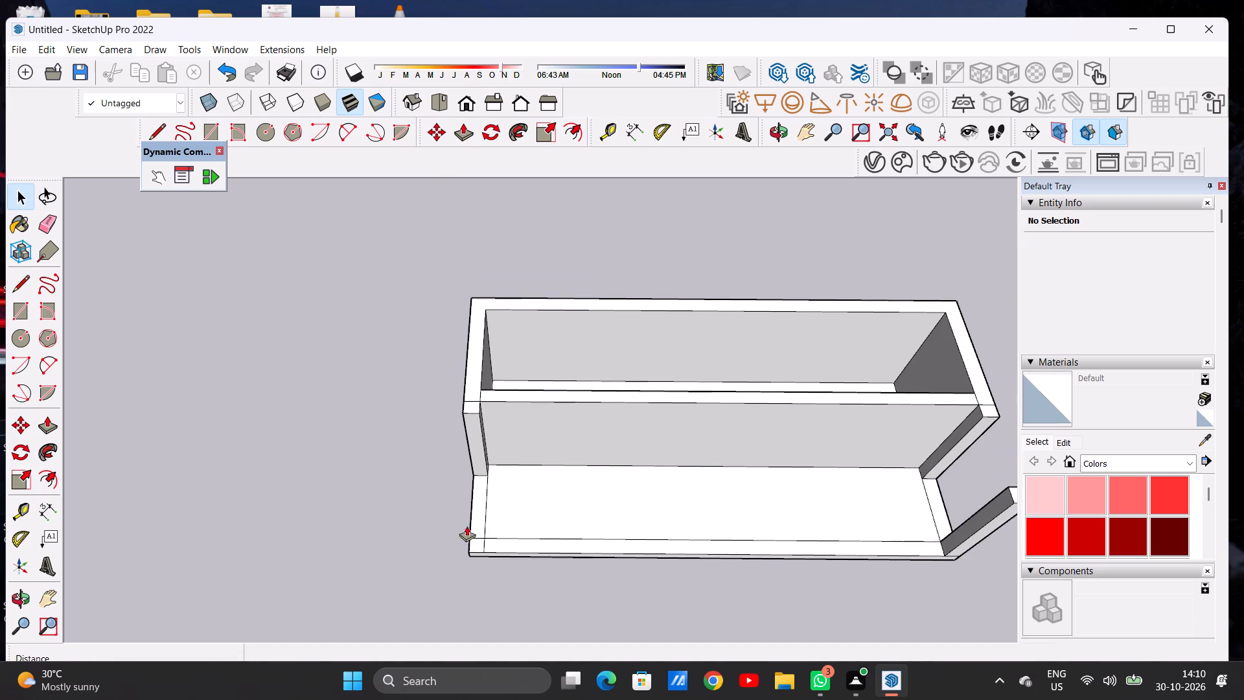
pyautogui.scroll(13, 476, 532)
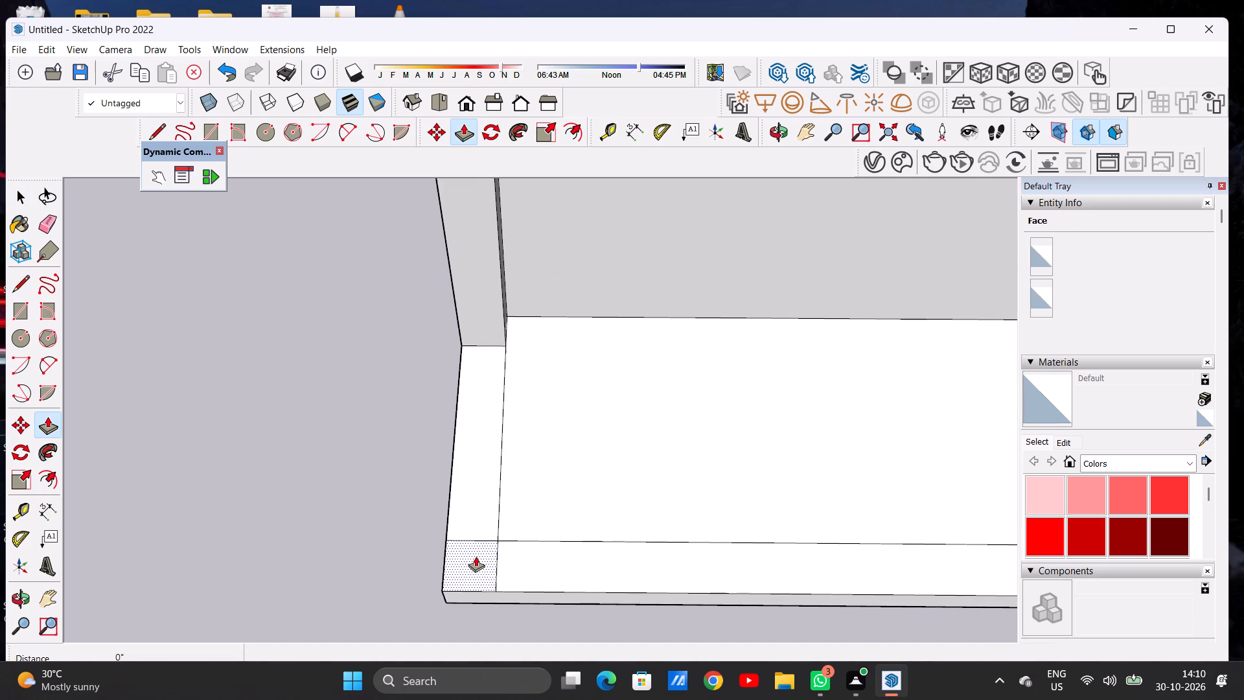
pyautogui.click(476, 556)
pyautogui.scroll(-14, 459, 499)
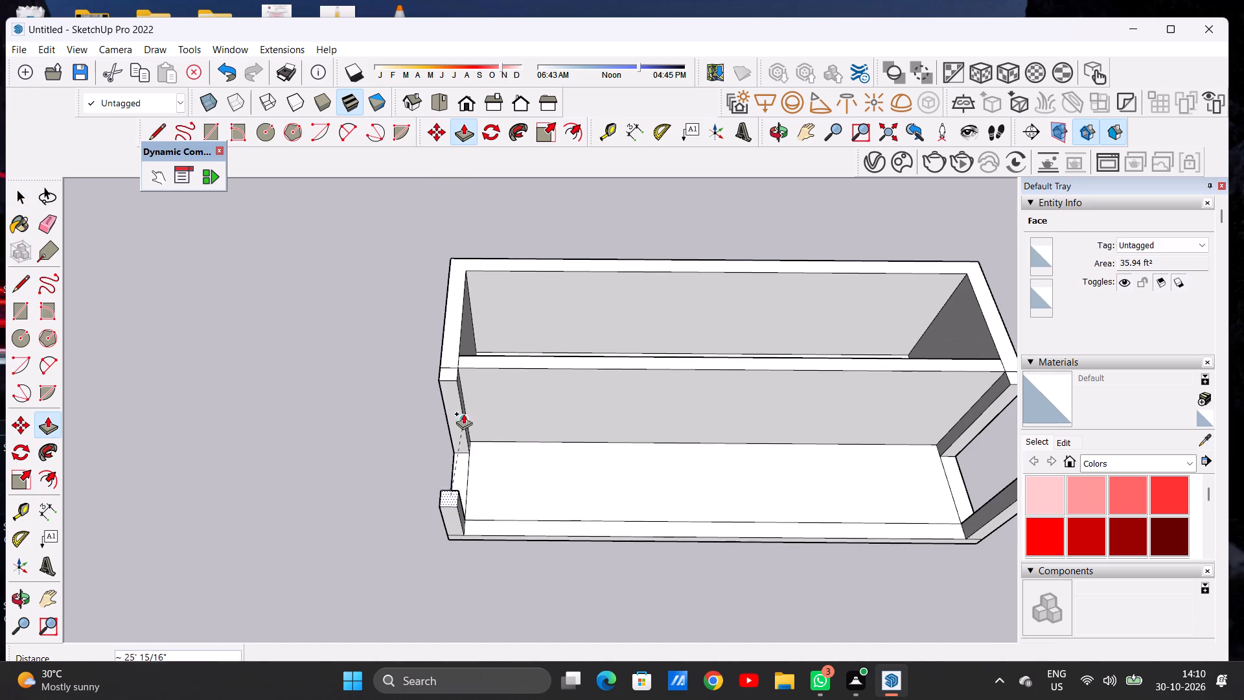
pyautogui.scroll(-1, 457, 376)
pyautogui.scroll(1, 457, 376)
pyautogui.scroll(-1, 457, 376)
pyautogui.scroll(10, 457, 376)
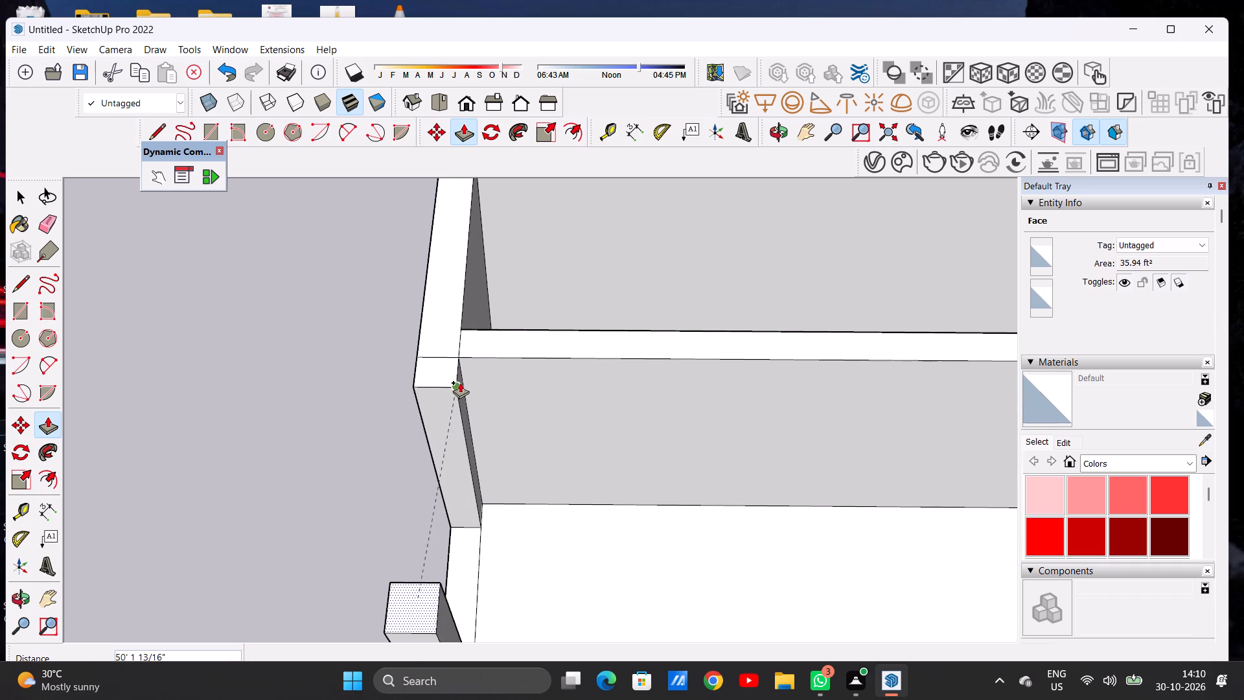
pyautogui.click(460, 382)
pyautogui.press('space')
# Examine the two front corner posts against the walled block from low and raised front viewpoints.
pyautogui.scroll(-11, 512, 453)
pyautogui.scroll(1, 466, 484)
pyautogui.scroll(-3, 466, 484)
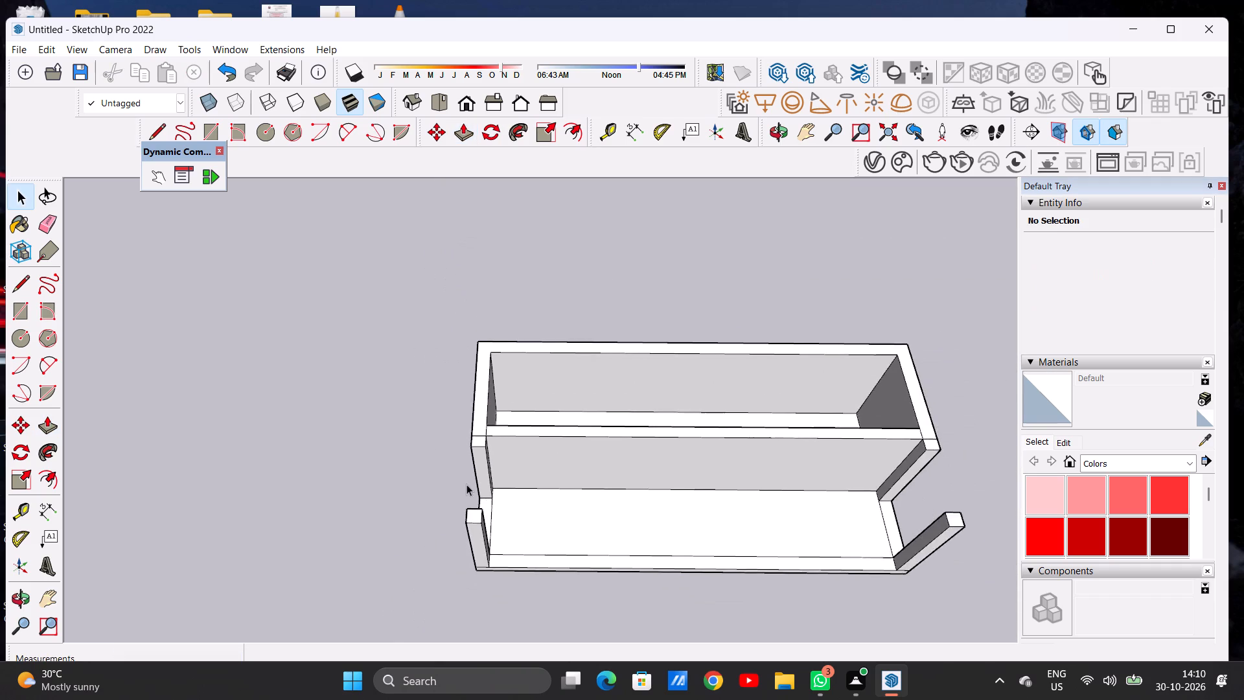
pyautogui.scroll(-3, 466, 484)
pyautogui.moveTo(563, 536); pyautogui.dragTo(558, 392, button='middle')
pyautogui.scroll(5, 552, 493)
pyautogui.moveTo(553, 519); pyautogui.dragTo(545, 406, button='middle')
pyautogui.scroll(-2, 513, 462)
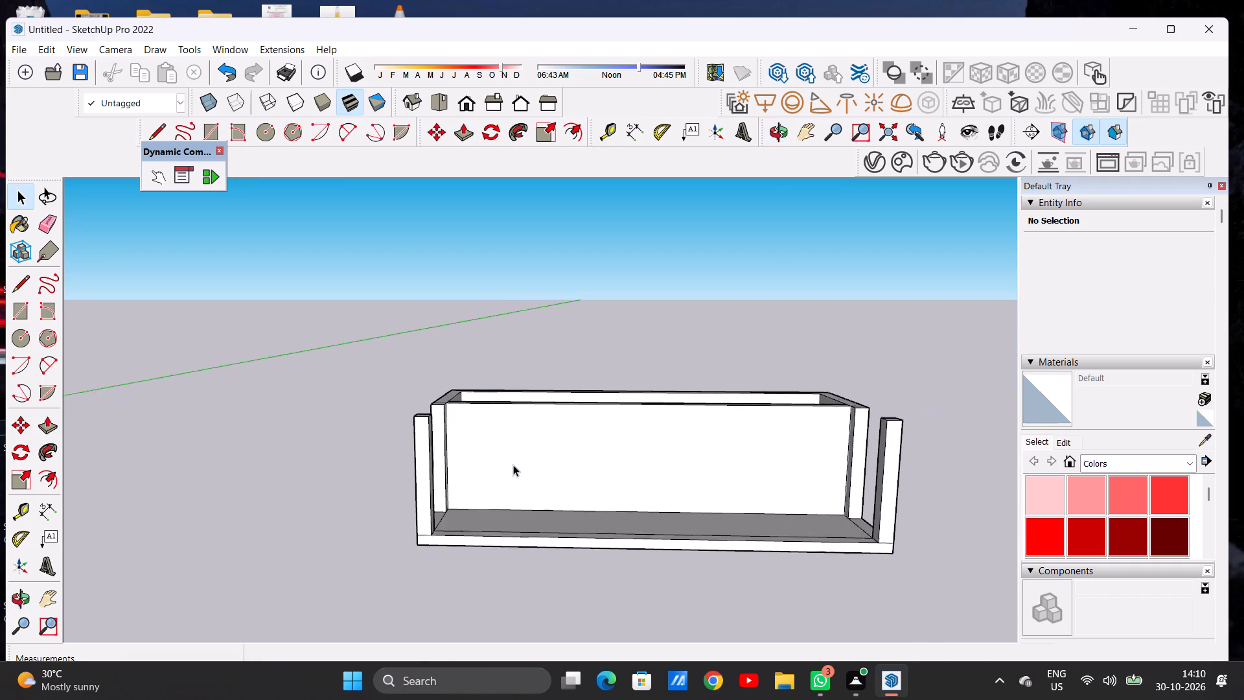
pyautogui.scroll(-3, 513, 465)
pyautogui.moveTo(568, 486); pyautogui.dragTo(573, 452, button='middle')
pyautogui.scroll(6, 580, 448)
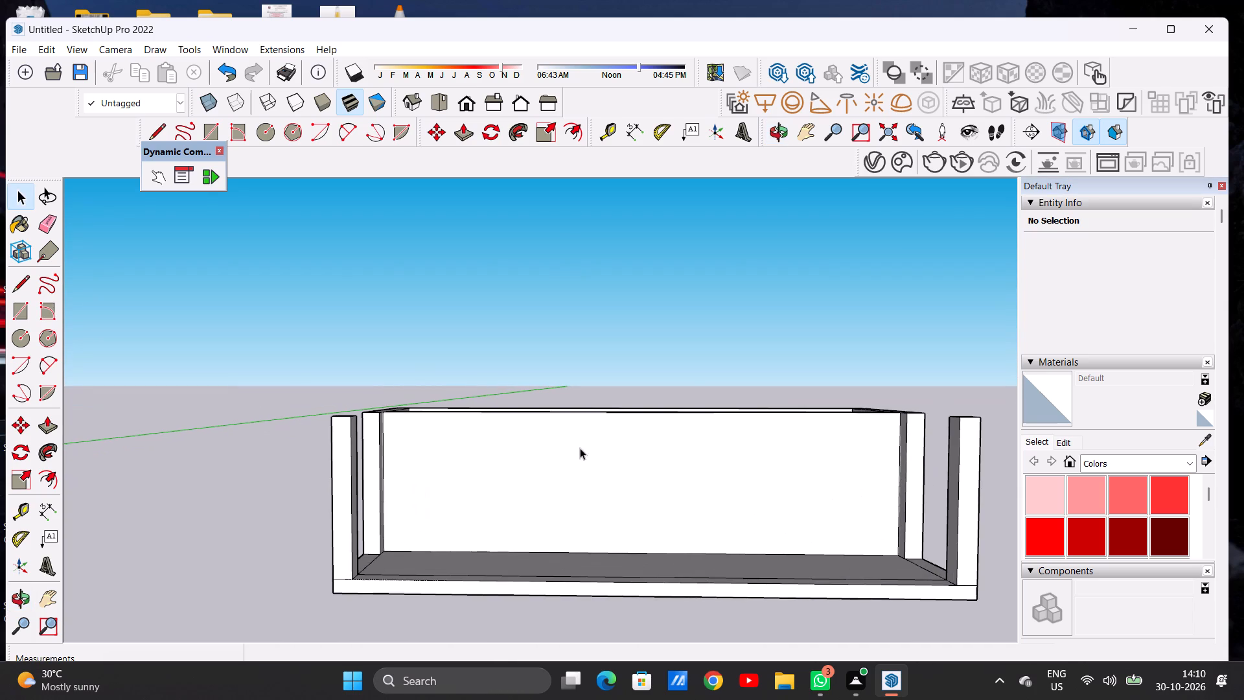
pyautogui.scroll(2, 580, 448)
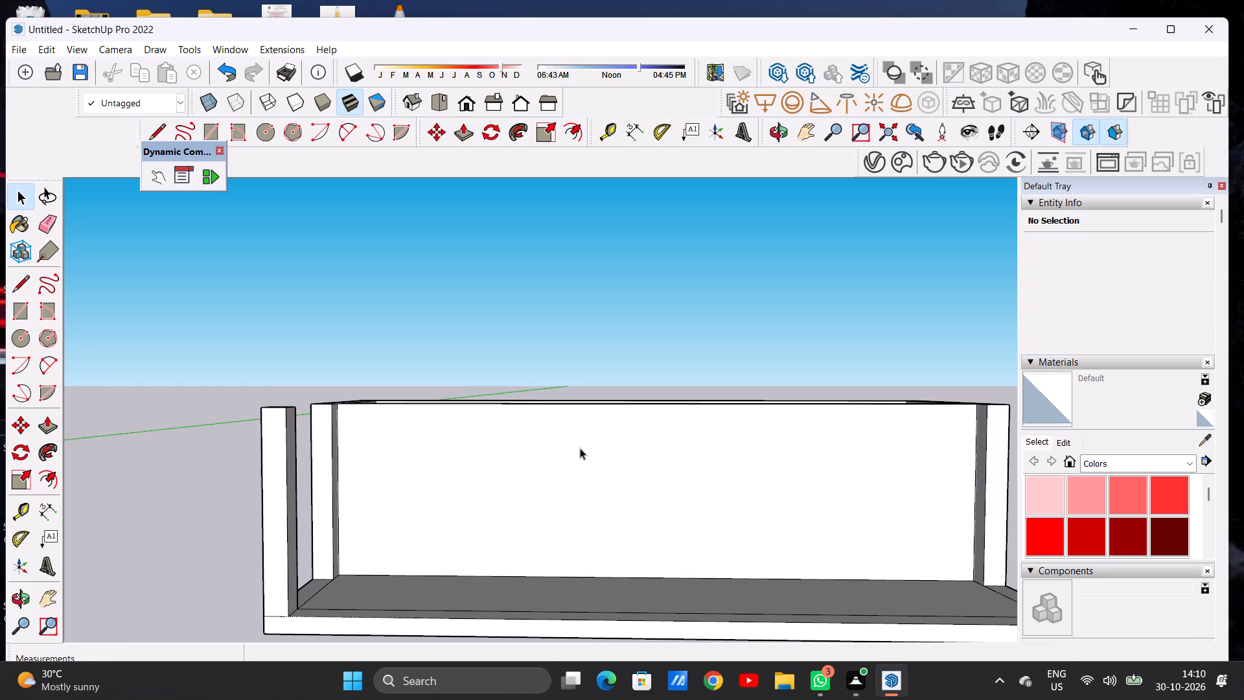
pyautogui.scroll(-2, 556, 499)
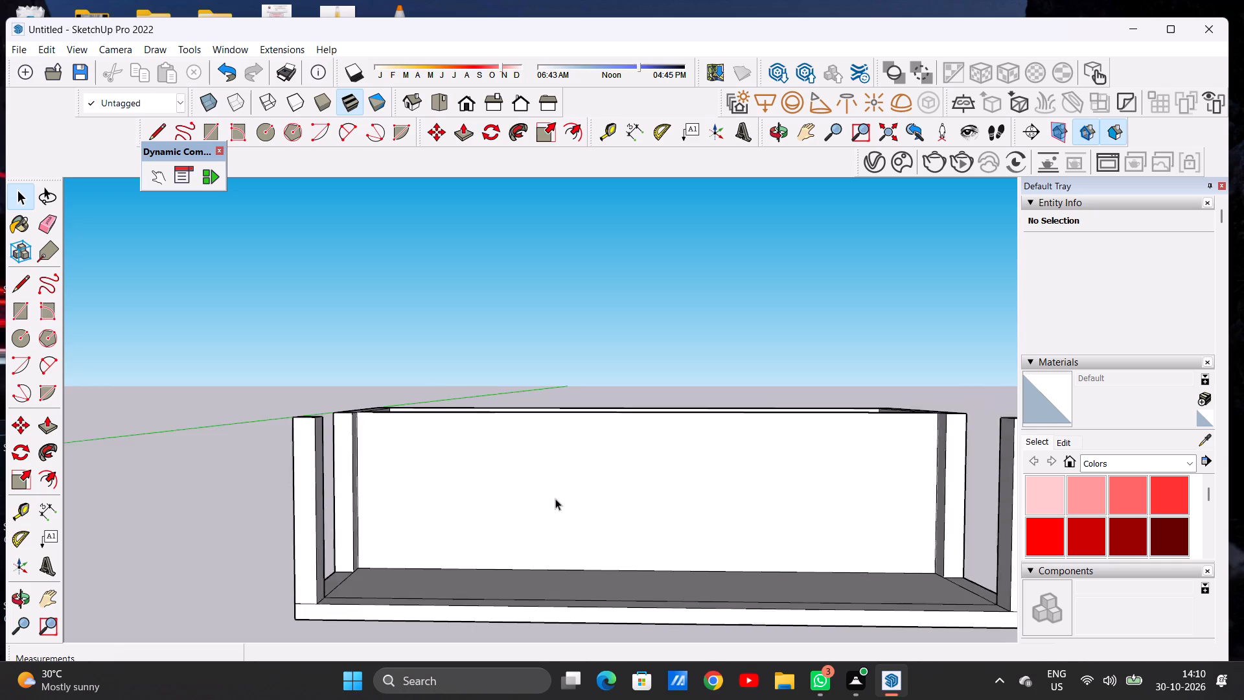
pyautogui.scroll(-4, 555, 498)
pyautogui.moveTo(559, 489); pyautogui.dragTo(567, 594, button='middle')
pyautogui.scroll(5, 624, 517)
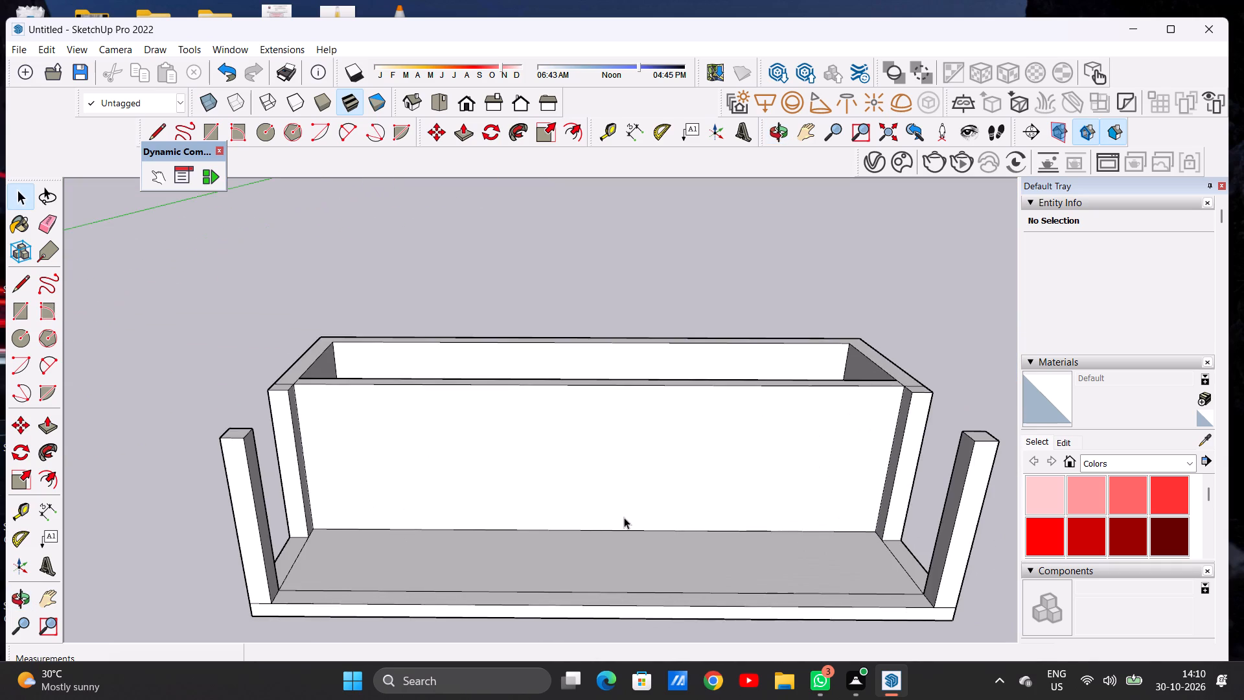
pyautogui.moveTo(619, 516); pyautogui.dragTo(606, 524, button='middle')
pyautogui.scroll(-6, 510, 493)
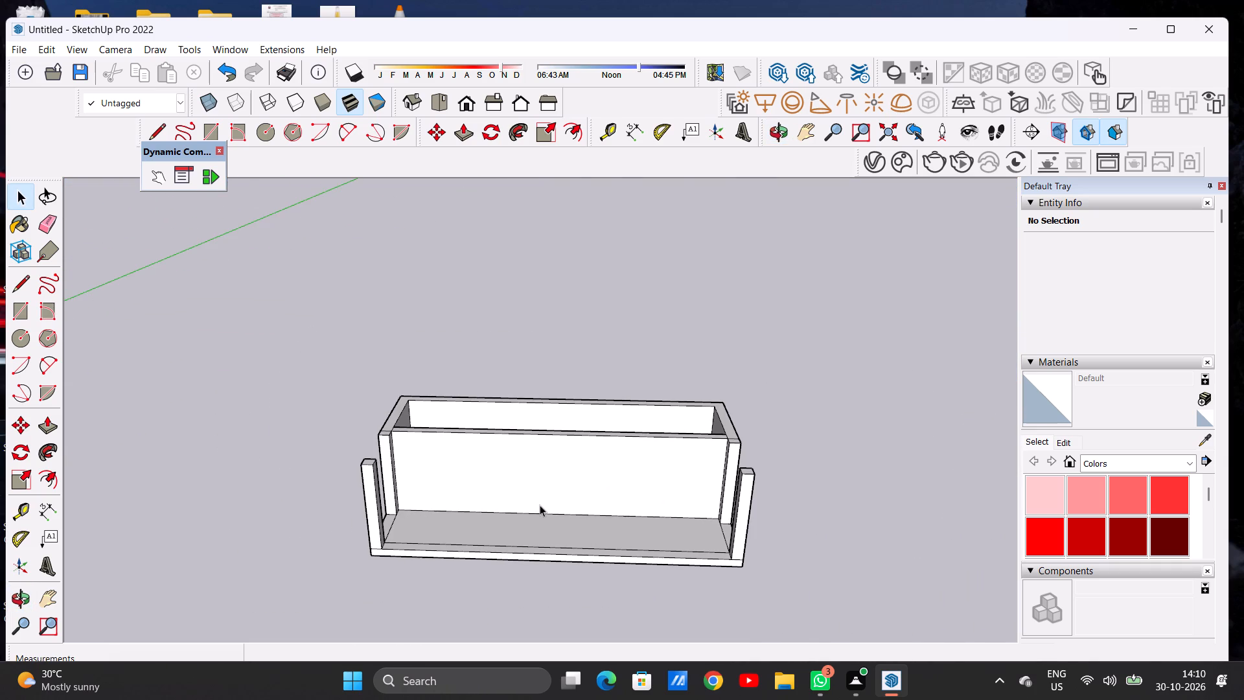
# Draw two vertical lines about 50'-2" long from top to bottom of the front wall's face, marking a narrow strip near its middle.
pyautogui.press('l')
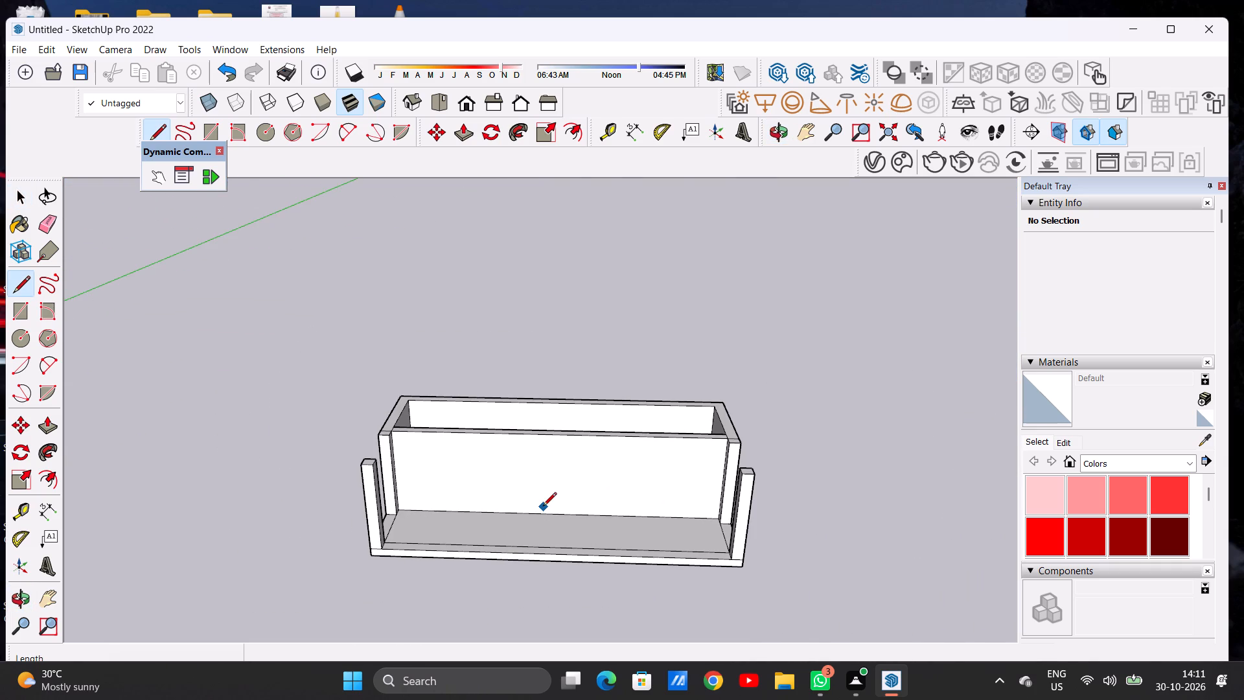
pyautogui.scroll(5, 562, 437)
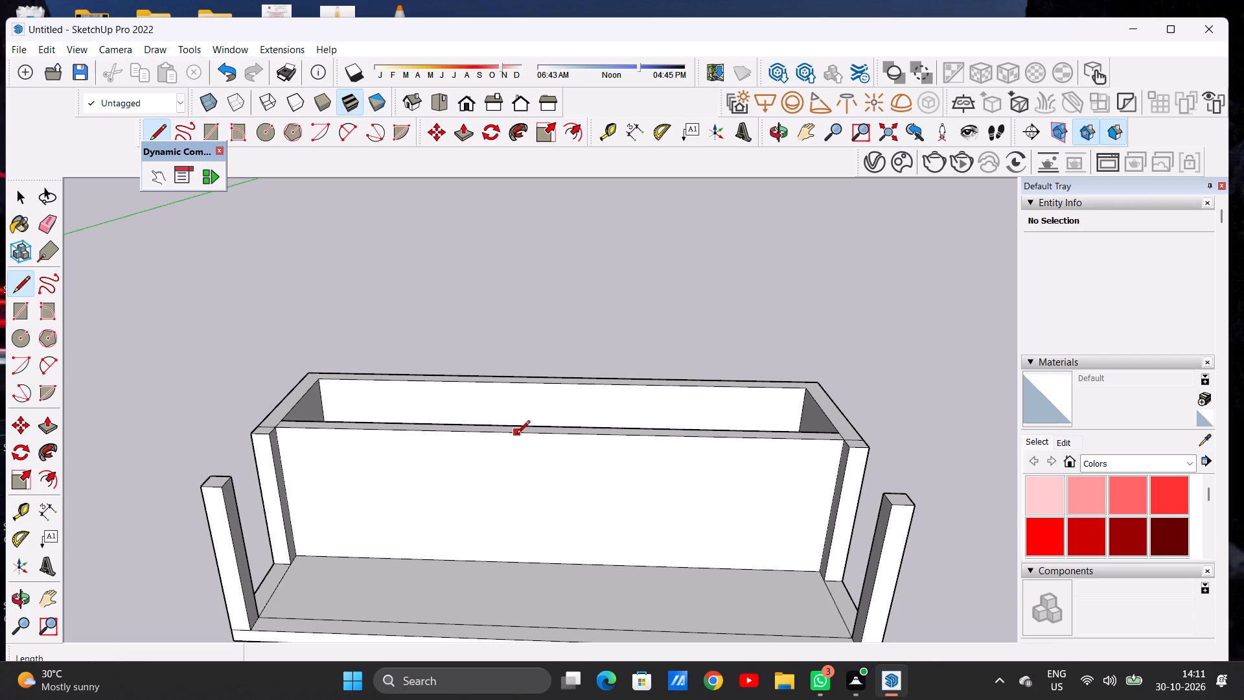
pyautogui.click(516, 435)
pyautogui.scroll(6, 518, 556)
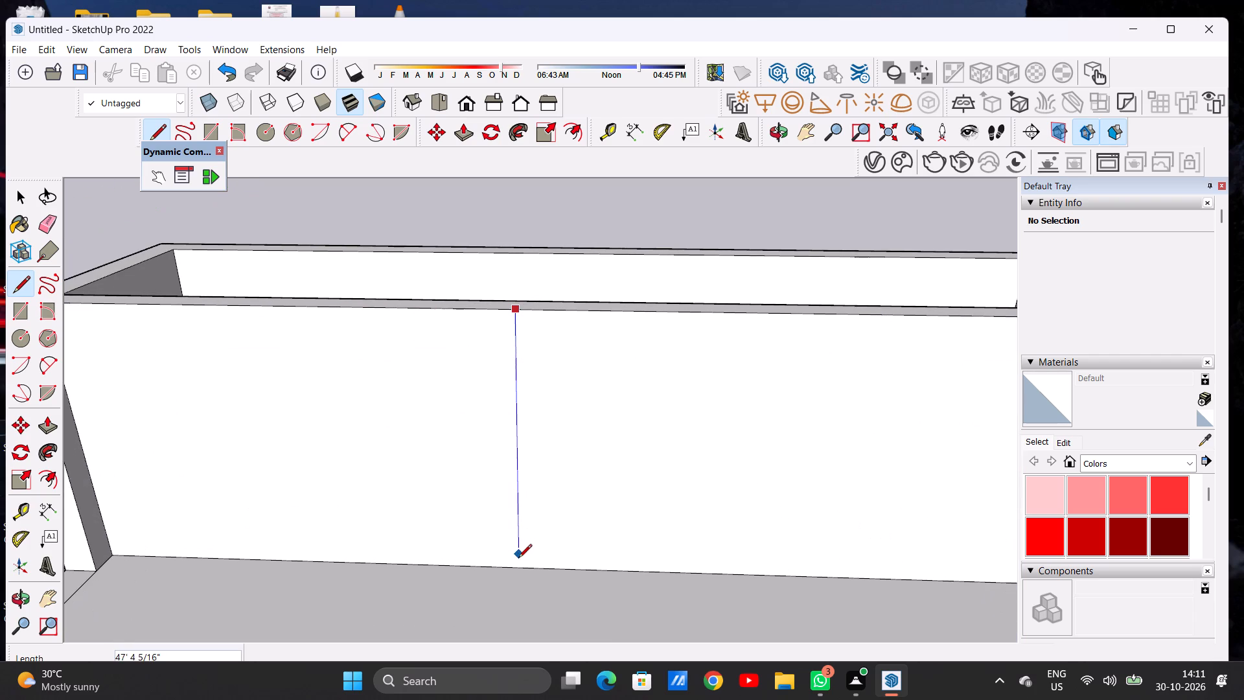
pyautogui.click(518, 565)
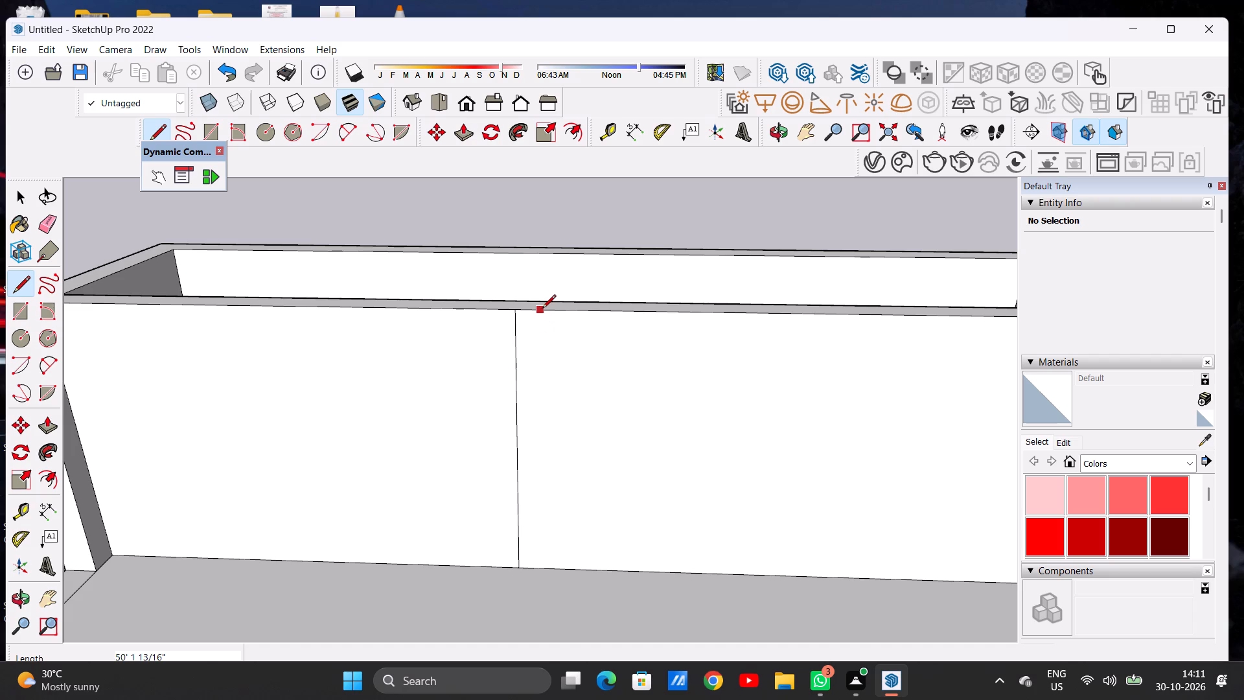
pyautogui.click(547, 309)
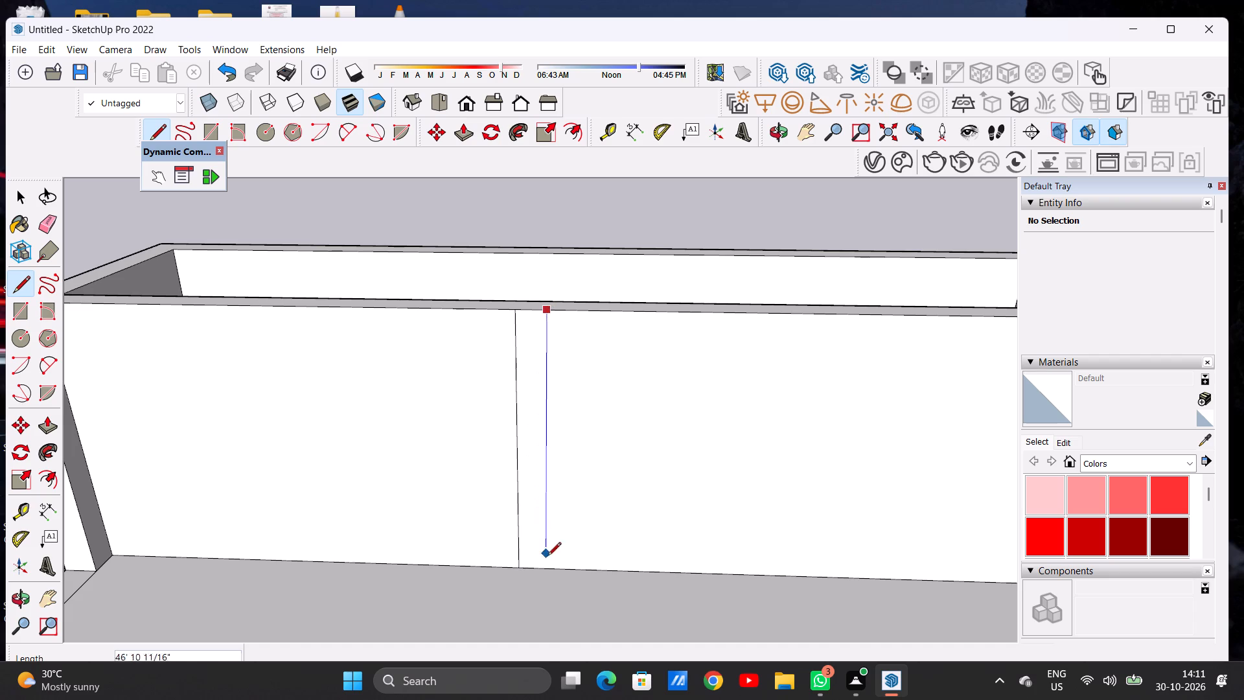
pyautogui.click(552, 562)
pyautogui.press('space')
# Push/Pull the narrow middle strip of the front wall forward about 33'-1" to the inner line of the slab's front border.
pyautogui.scroll(-9, 561, 558)
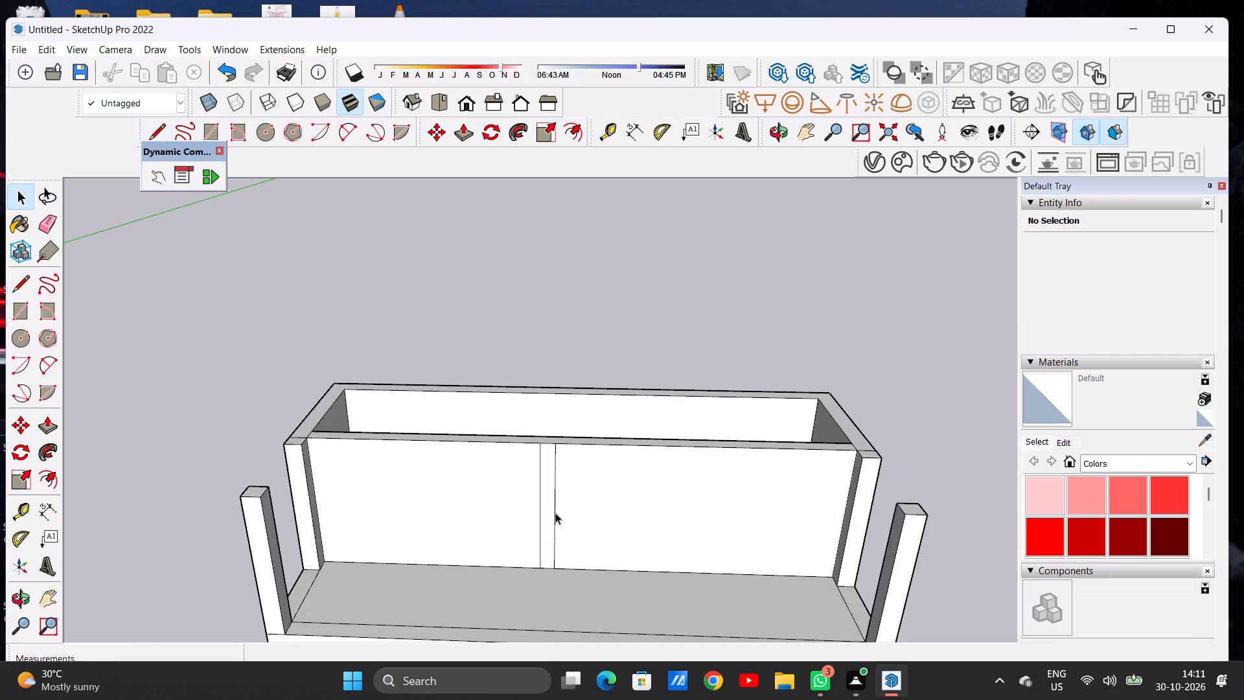
pyautogui.scroll(-3, 555, 513)
pyautogui.moveTo(607, 520); pyautogui.dragTo(446, 521, button='middle')
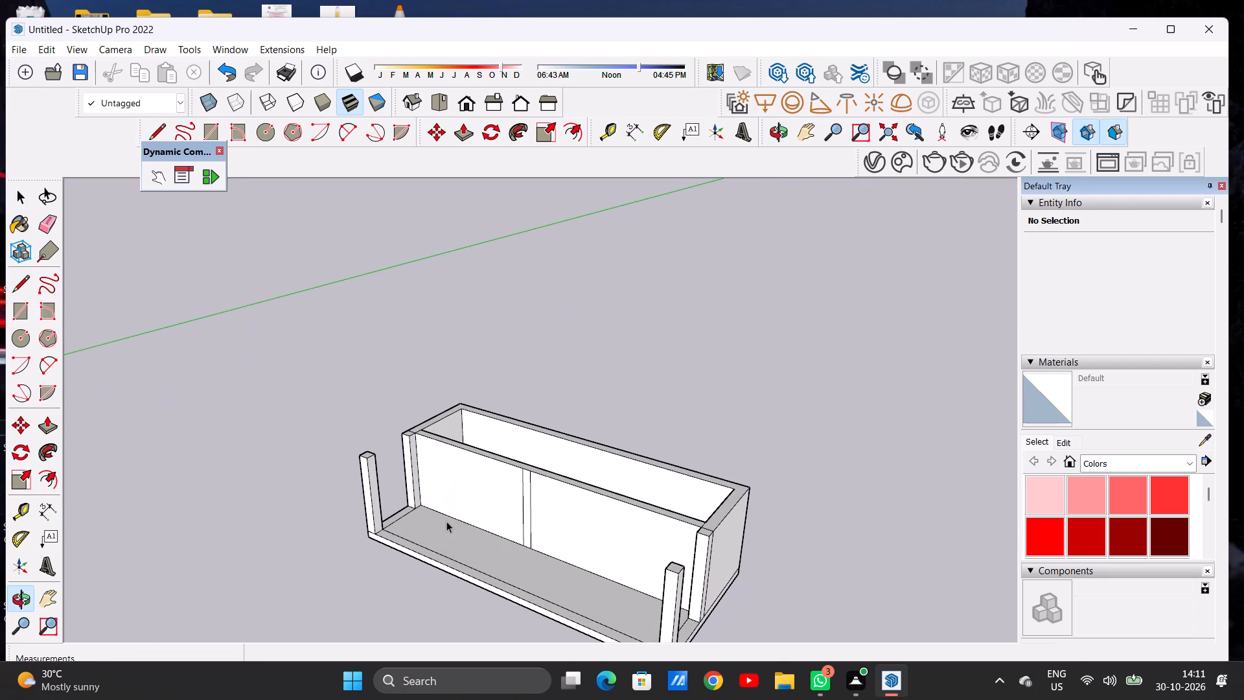
pyautogui.scroll(-1, 571, 541)
pyautogui.scroll(10, 535, 497)
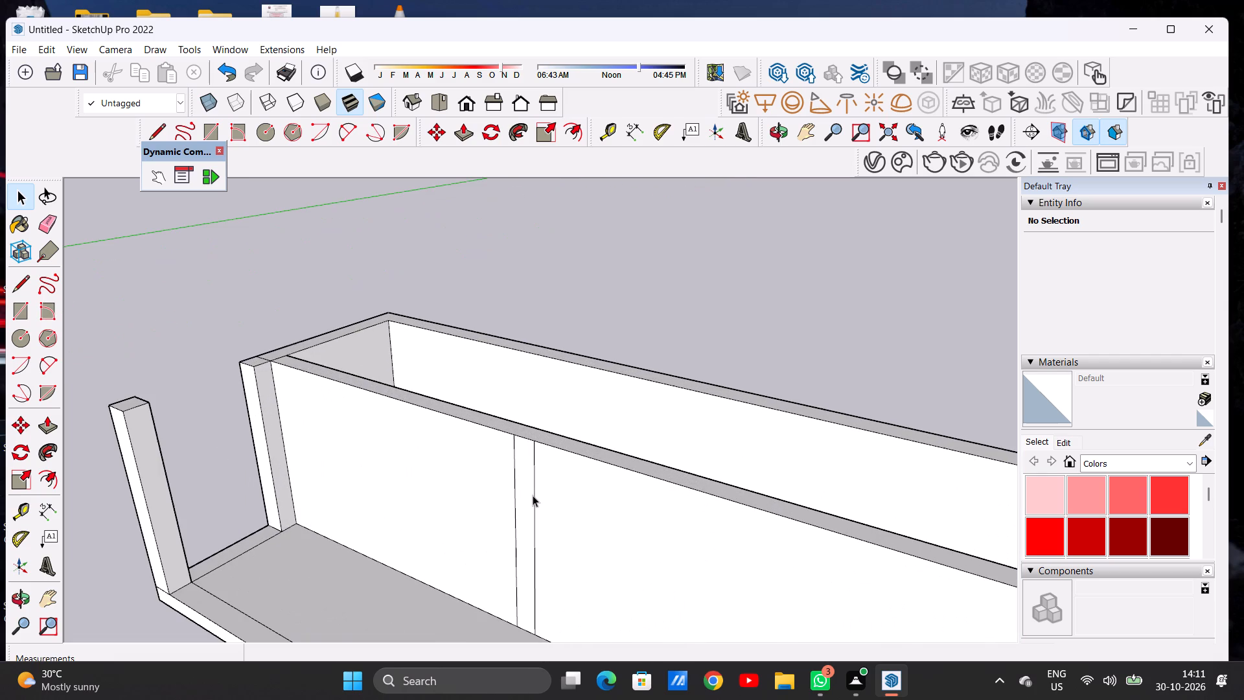
pyautogui.press('p')
pyautogui.moveTo(524, 506); pyautogui.dragTo(503, 482, button='middle')
pyautogui.scroll(-1, 510, 444)
pyautogui.scroll(4, 511, 439)
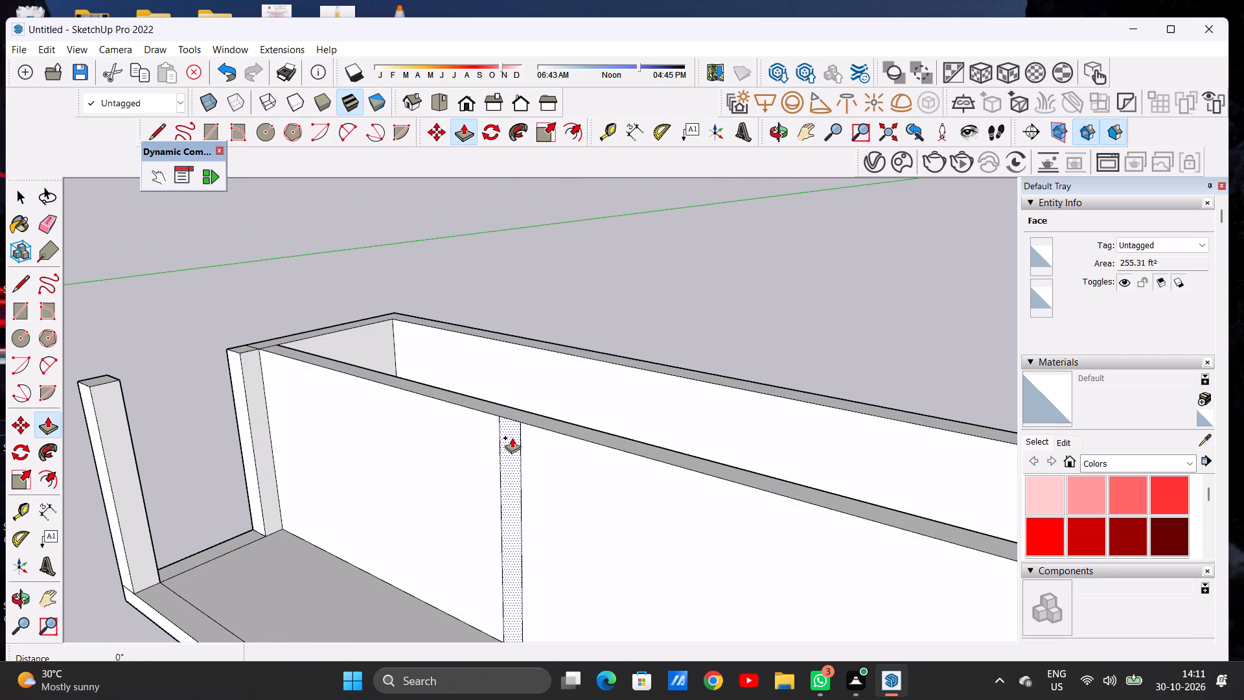
pyautogui.click(512, 437)
pyautogui.scroll(-9, 549, 439)
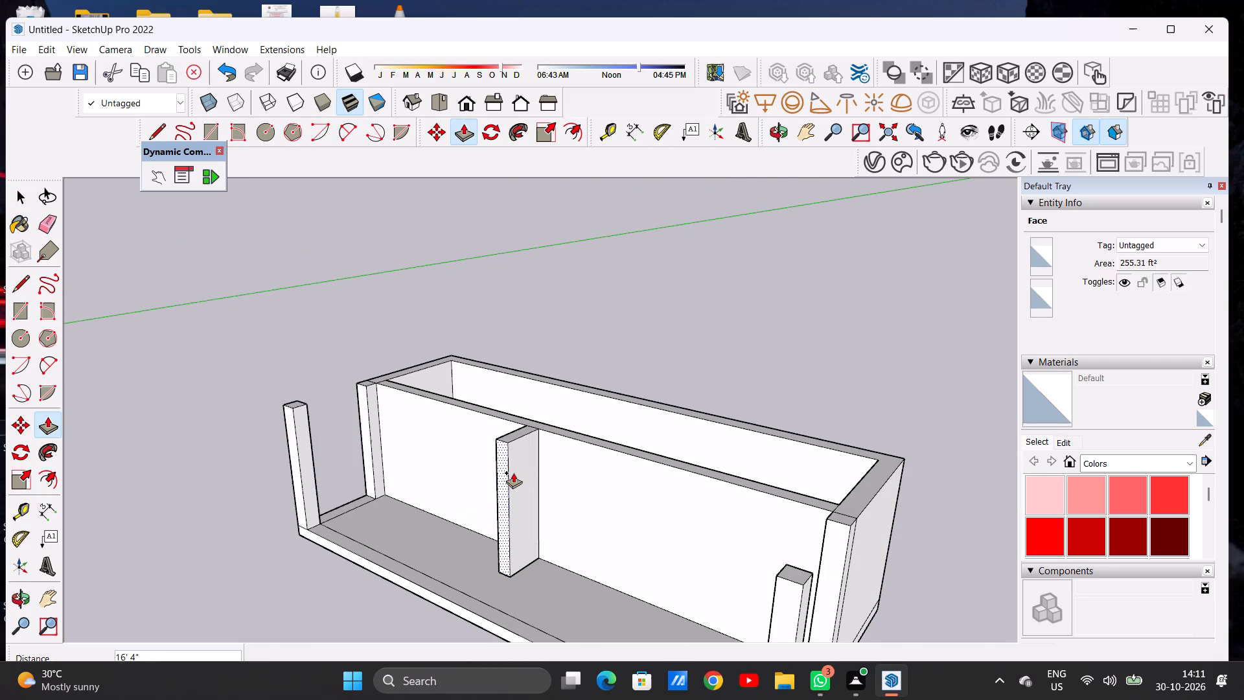
pyautogui.scroll(-3, 520, 470)
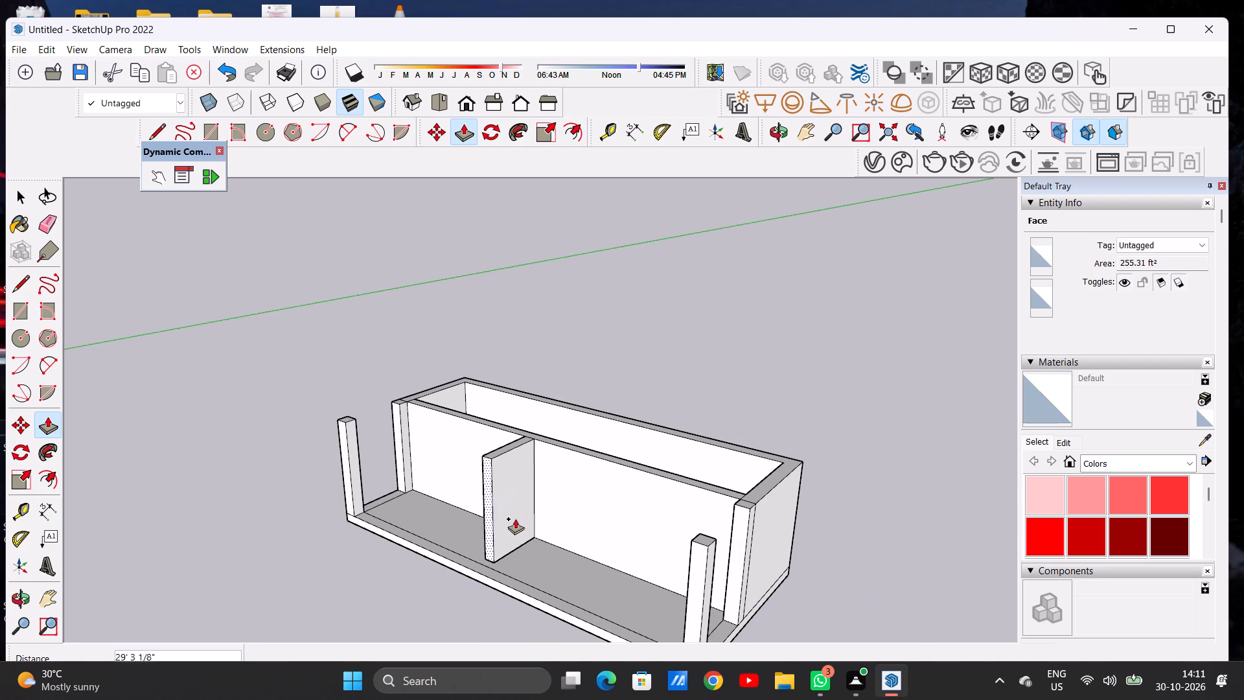
pyautogui.scroll(10, 507, 557)
pyautogui.scroll(-1, 509, 570)
pyautogui.scroll(4, 509, 570)
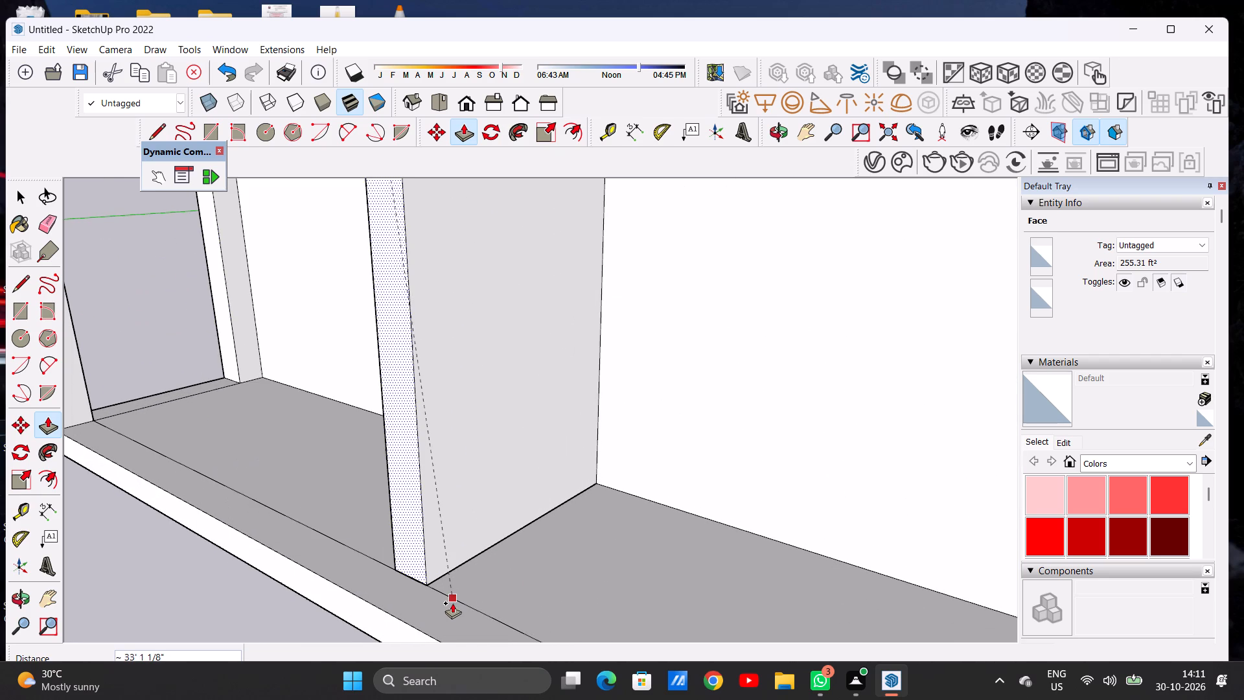
pyautogui.click(455, 603)
pyautogui.press('space')
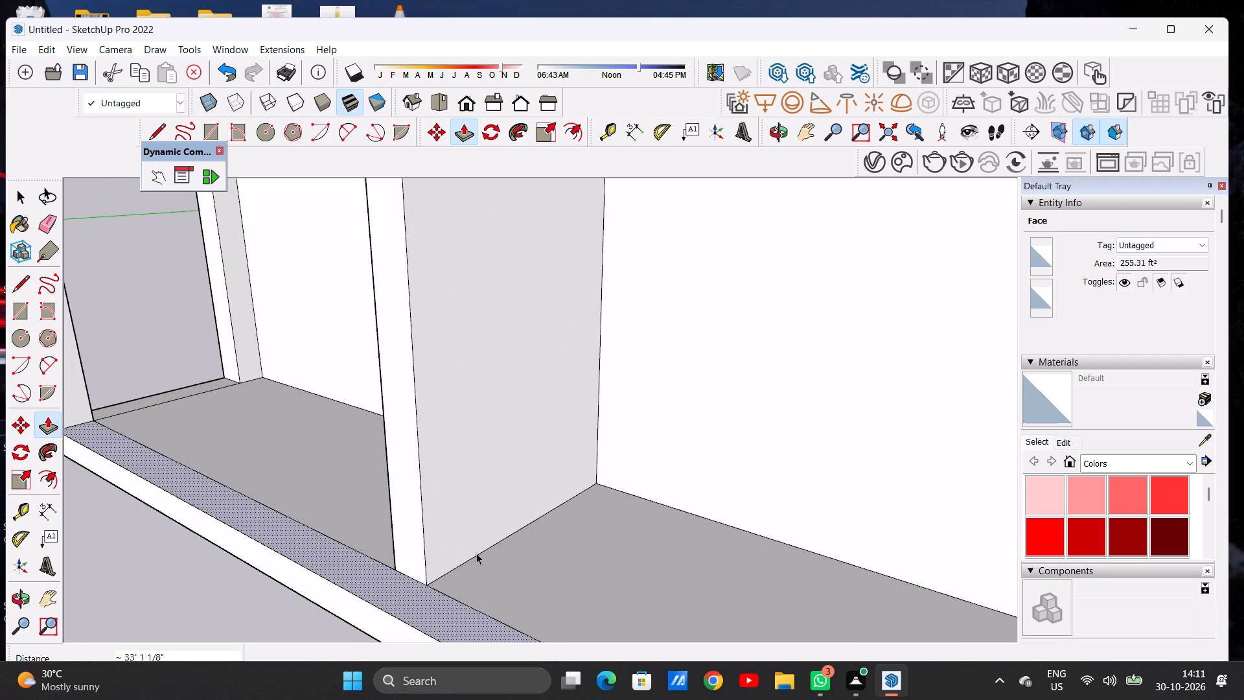
# Examine the central partition against the front wall and corner posts from low front and raised viewpoints.
pyautogui.scroll(-4, 476, 553)
pyautogui.scroll(2, 476, 553)
pyautogui.scroll(-11, 476, 553)
pyautogui.moveTo(472, 550); pyautogui.dragTo(669, 463, button='middle')
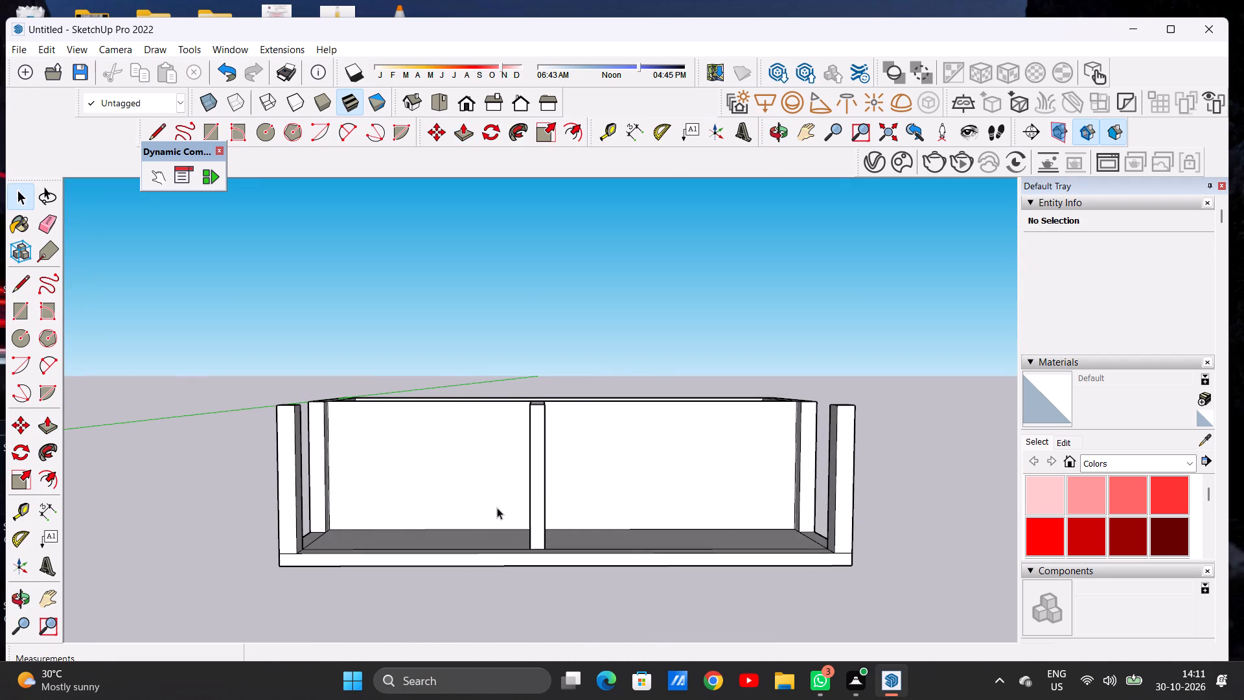
pyautogui.scroll(-8, 493, 515)
pyautogui.scroll(1, 529, 496)
pyautogui.scroll(-1, 529, 496)
pyautogui.scroll(5, 529, 496)
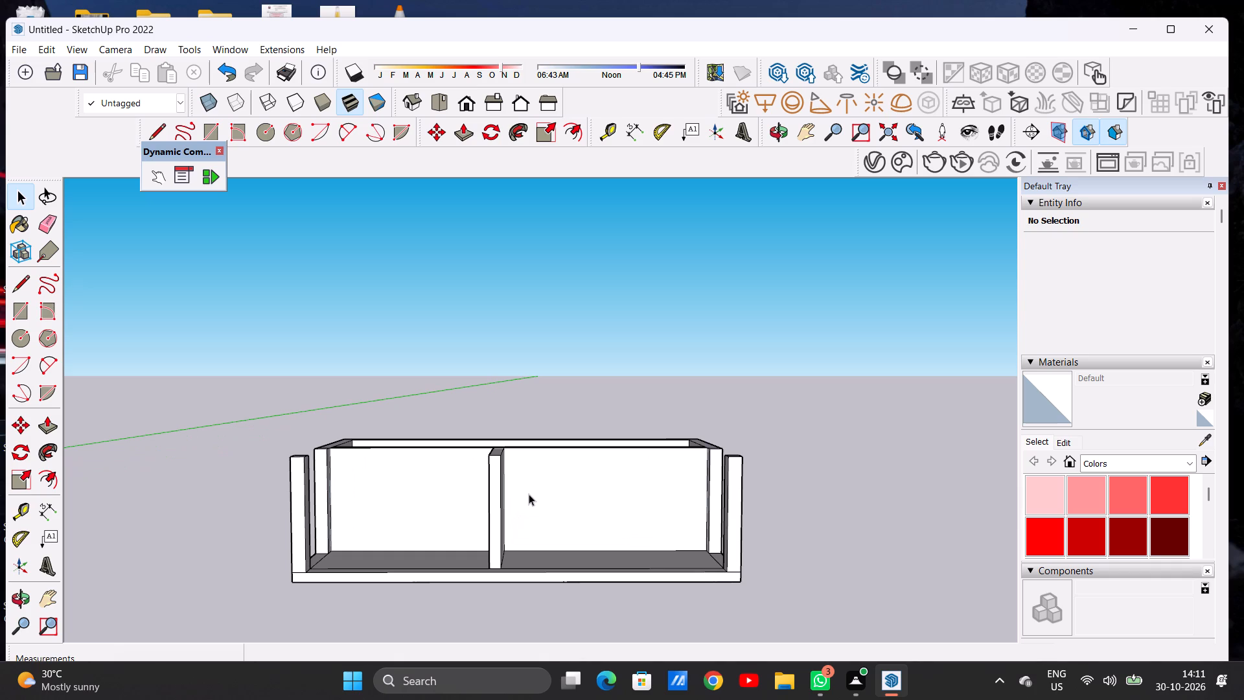
pyautogui.moveTo(529, 494); pyautogui.dragTo(516, 598, button='middle')
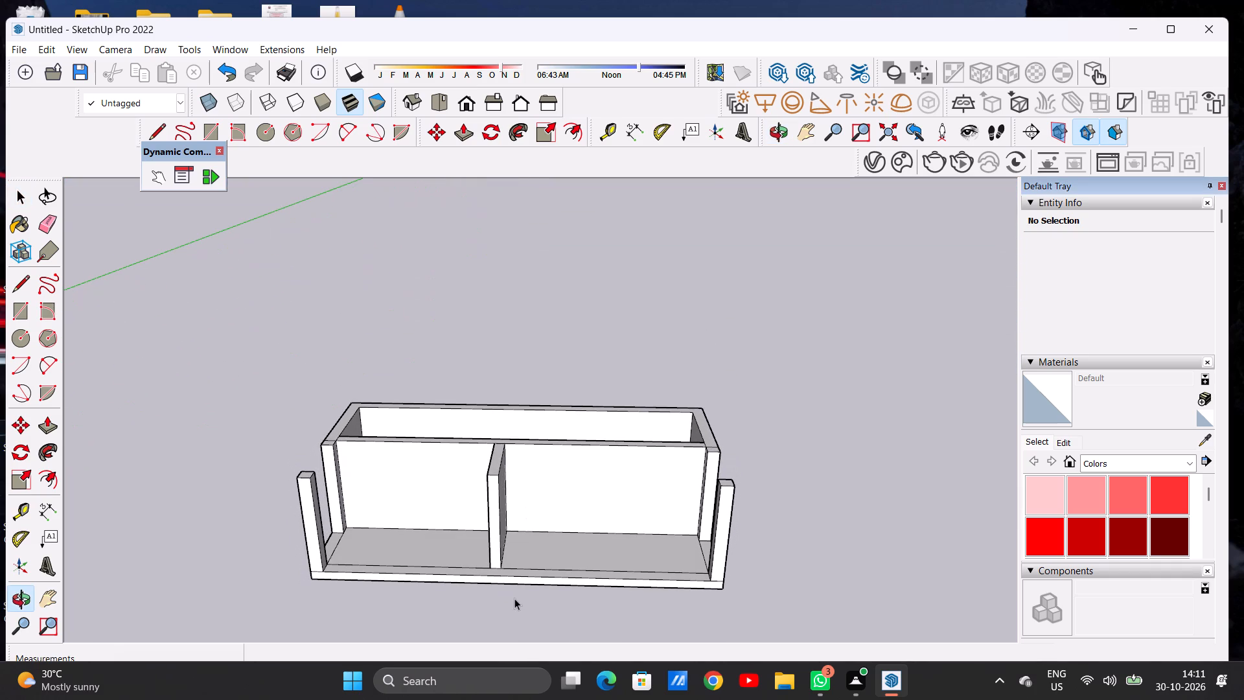
pyautogui.scroll(1, 522, 537)
# Undo the central partition's extrusion and both vertical lines on the front wall's face.
pyautogui.hotkey('ctrl', 'z')
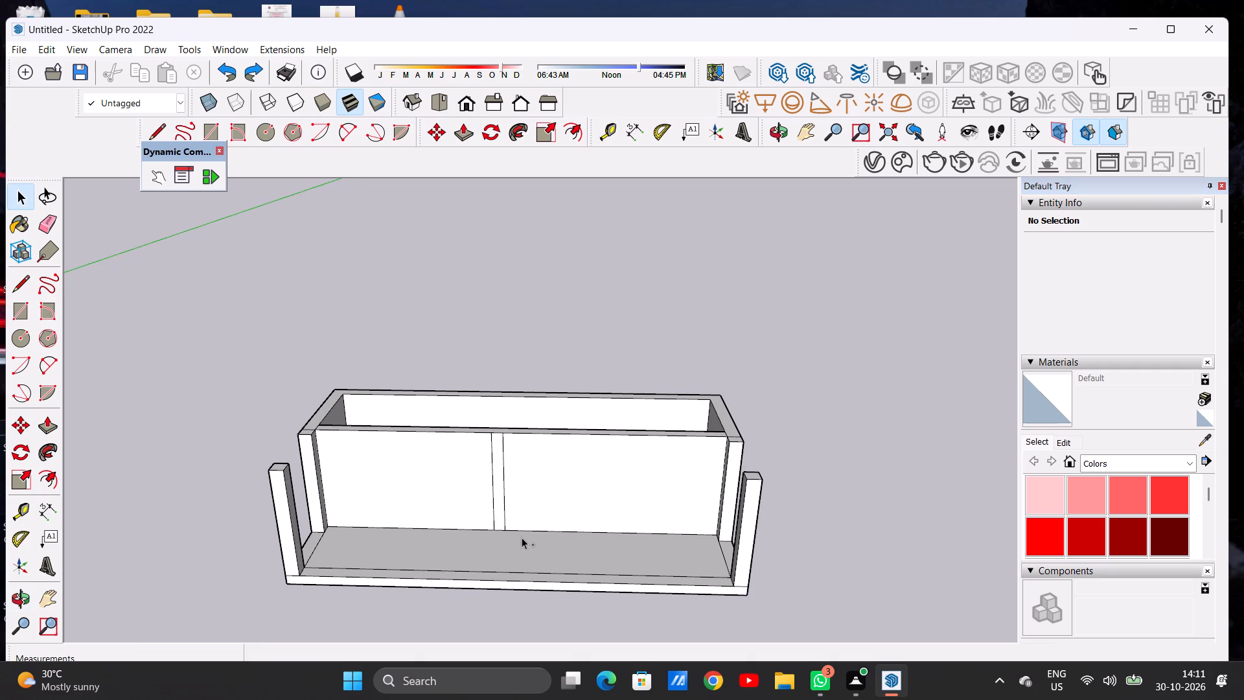
pyautogui.moveTo(511, 520); pyautogui.dragTo(516, 546, button='middle')
pyautogui.scroll(7, 509, 524)
pyautogui.hotkey('ctrl', 'z')
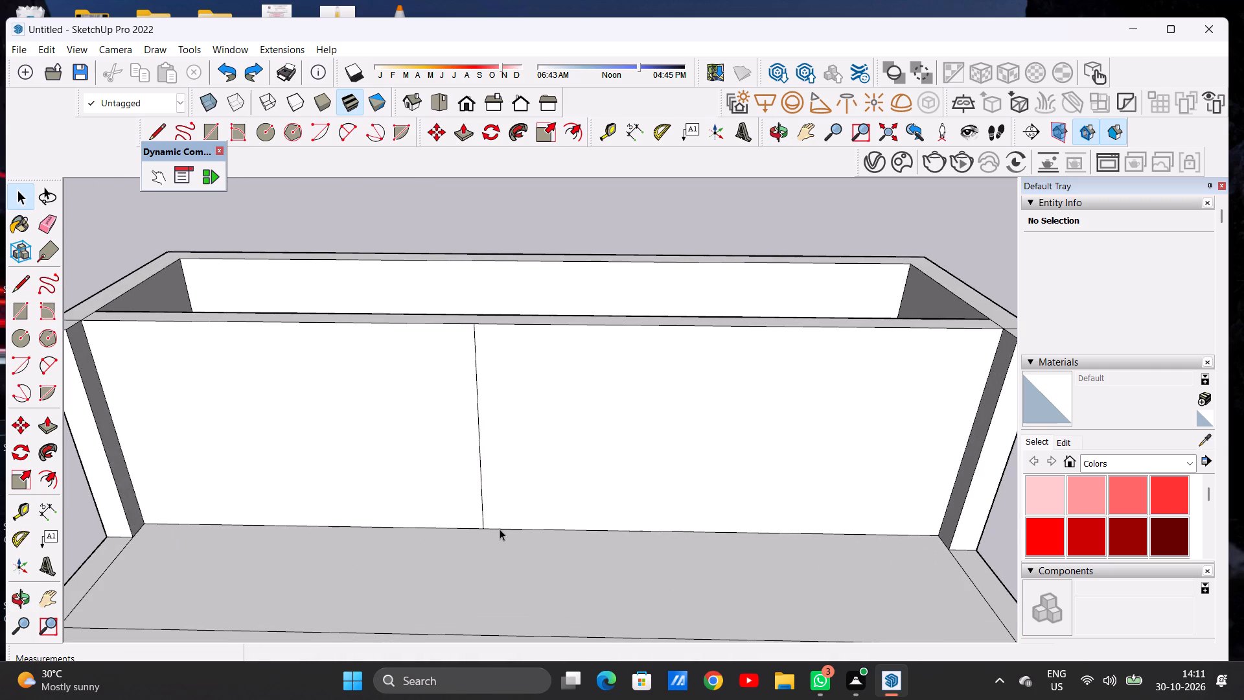
pyautogui.hotkey('ctrl', 'z')
# Draw a vertical line on the front wall's face from the midpoint of its top edge down to the slab.
pyautogui.press('l')
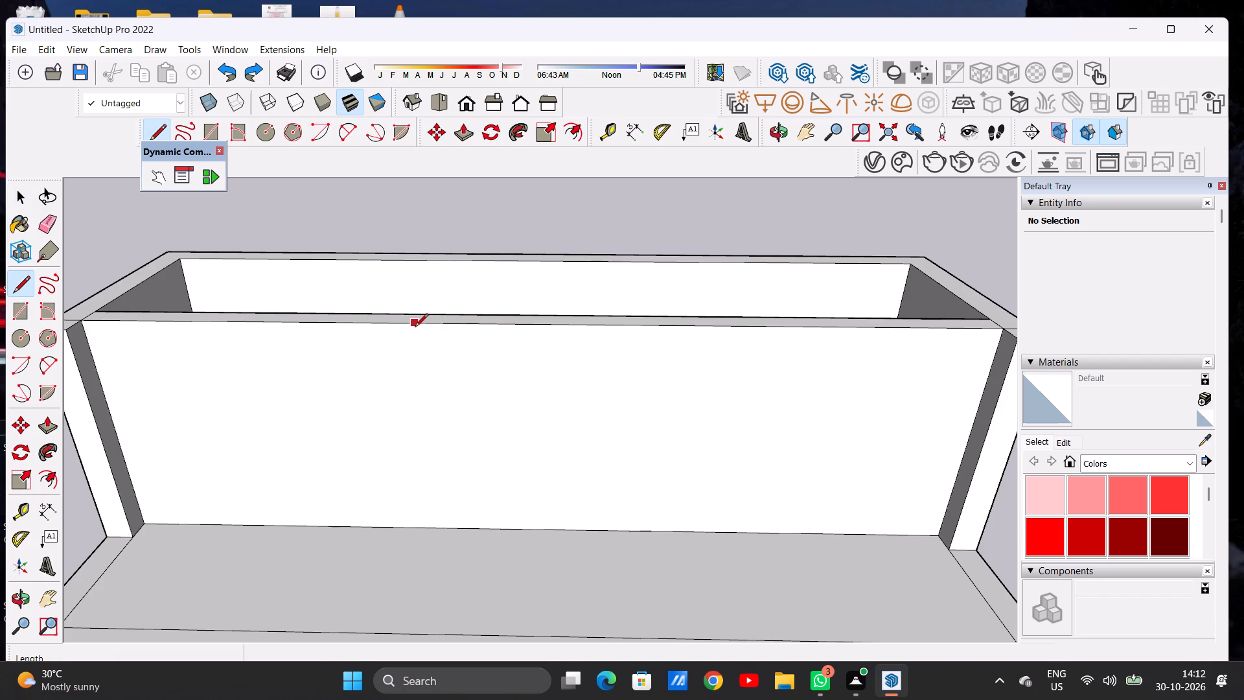
pyautogui.click(539, 325)
pyautogui.scroll(2, 537, 436)
pyautogui.scroll(-1, 538, 443)
pyautogui.scroll(1, 538, 443)
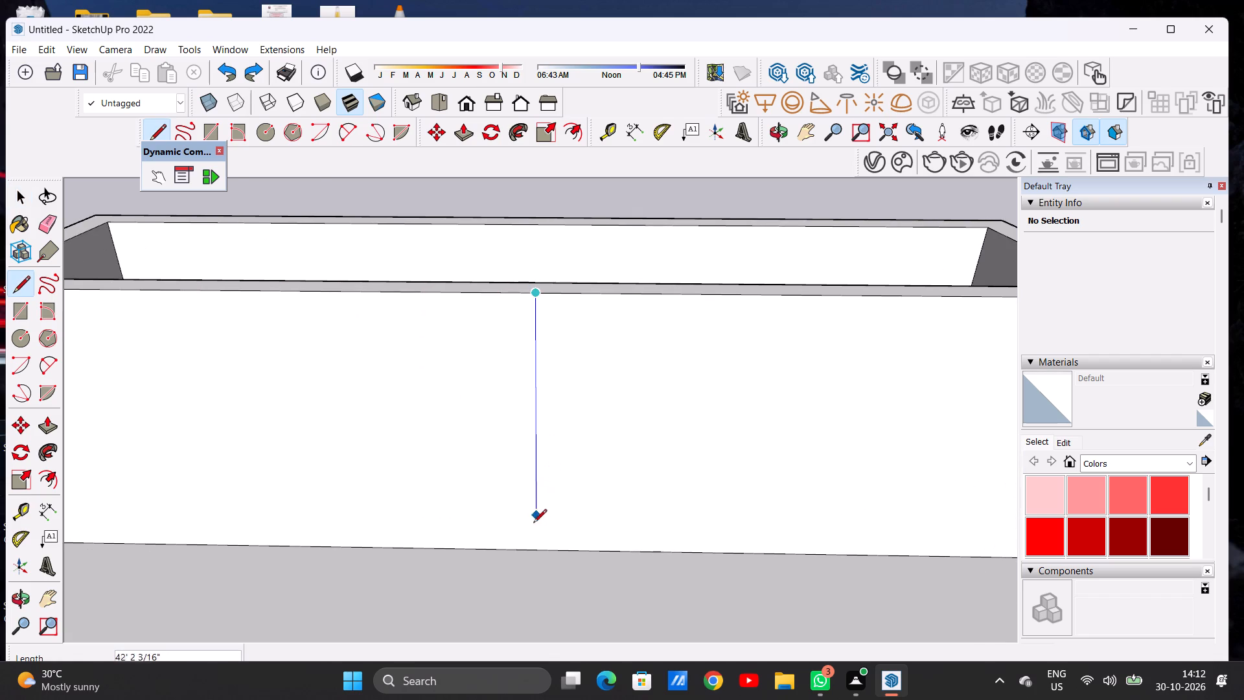
pyautogui.click(535, 550)
# Draw a second vertical line about 50'-2" long just left of the middle line, from the wall's top edge down to the slab.
pyautogui.scroll(-8, 553, 508)
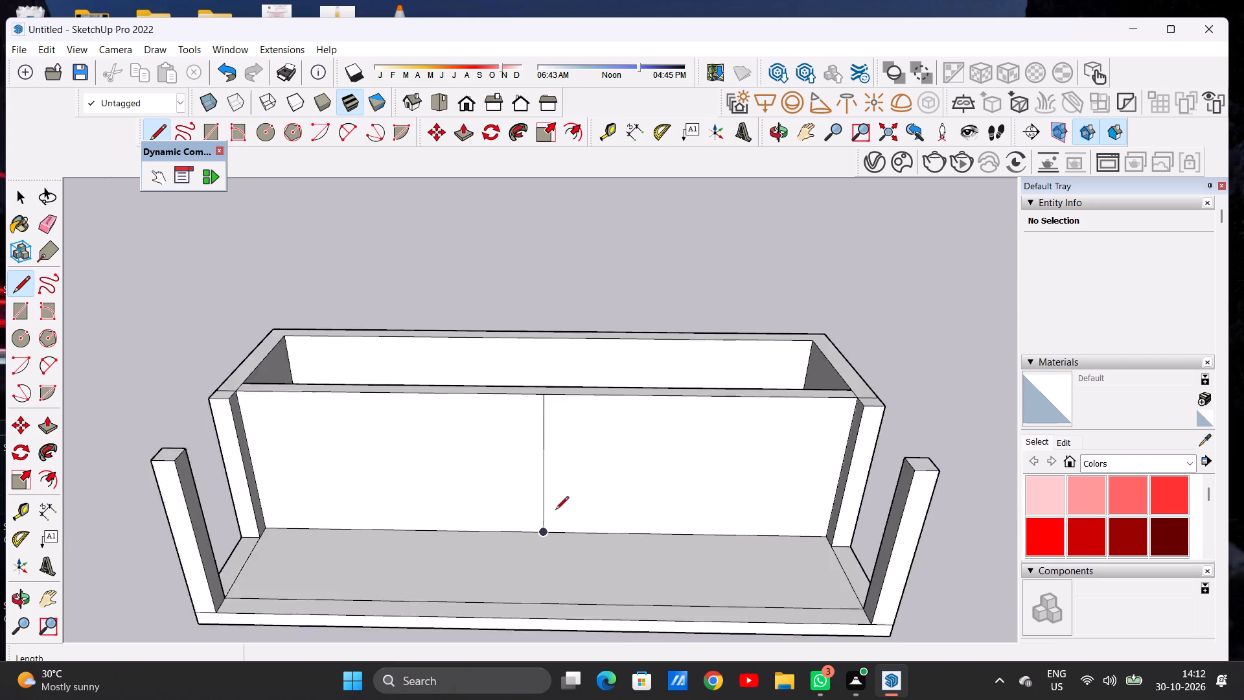
pyautogui.moveTo(559, 527); pyautogui.dragTo(567, 396, button='middle')
pyautogui.scroll(5, 536, 395)
pyautogui.scroll(-1, 536, 395)
pyautogui.scroll(1, 536, 395)
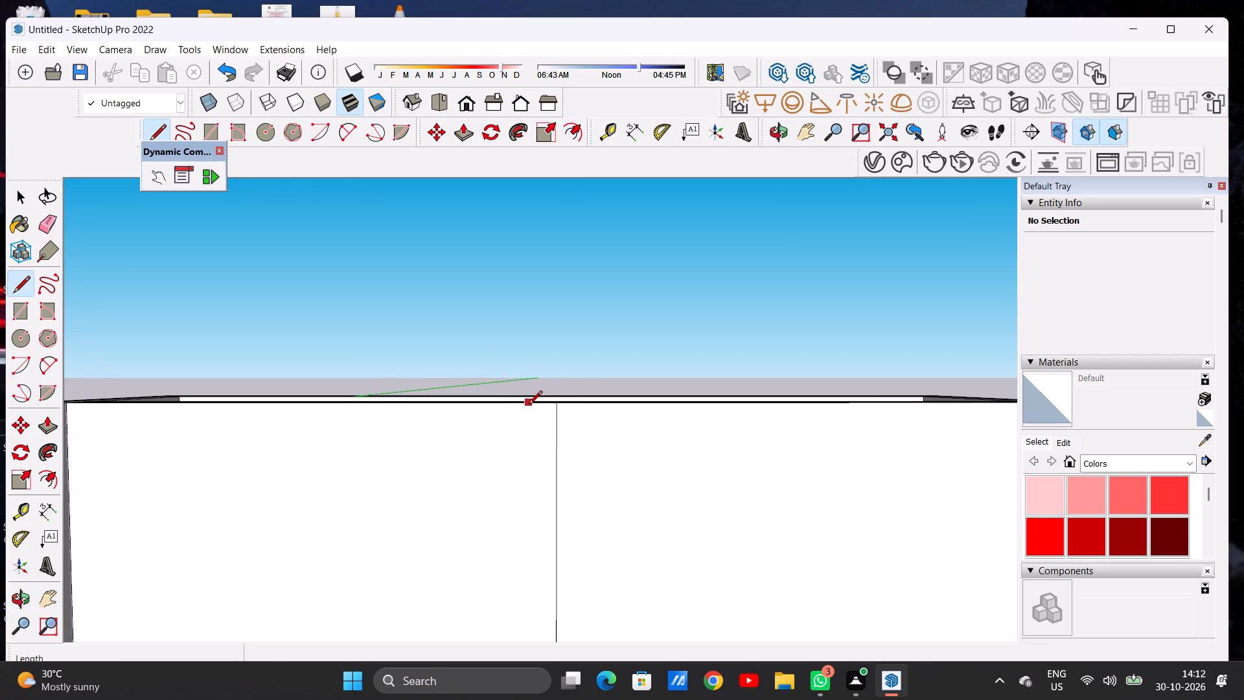
pyautogui.click(522, 407)
pyautogui.scroll(-8, 517, 418)
pyautogui.moveTo(530, 509); pyautogui.dragTo(531, 530, button='middle')
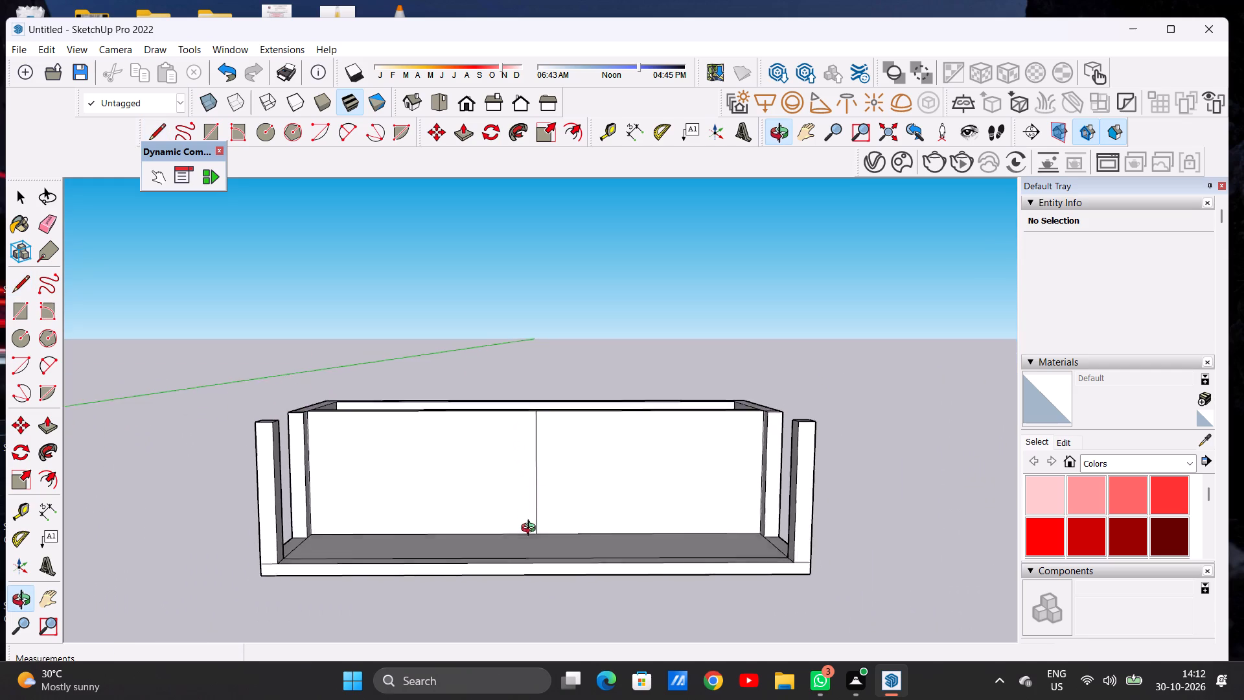
pyautogui.moveTo(531, 530); pyautogui.dragTo(527, 566, button='middle')
pyautogui.scroll(3, 522, 535)
pyautogui.scroll(-1, 521, 534)
pyautogui.scroll(7, 521, 534)
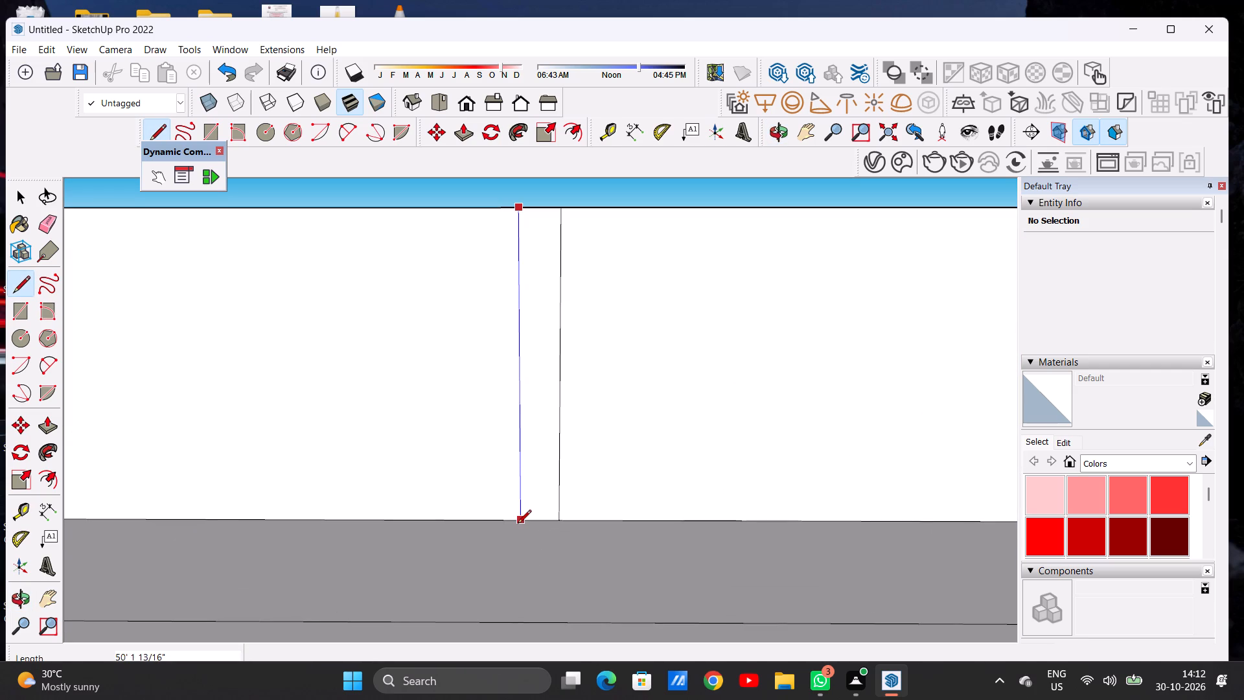
pyautogui.click(518, 524)
pyautogui.press('space')
# Push/Pull the narrow middle strip of the front wall forward about 33'-1" to the inner line of the slab's front border.
pyautogui.scroll(-4, 521, 558)
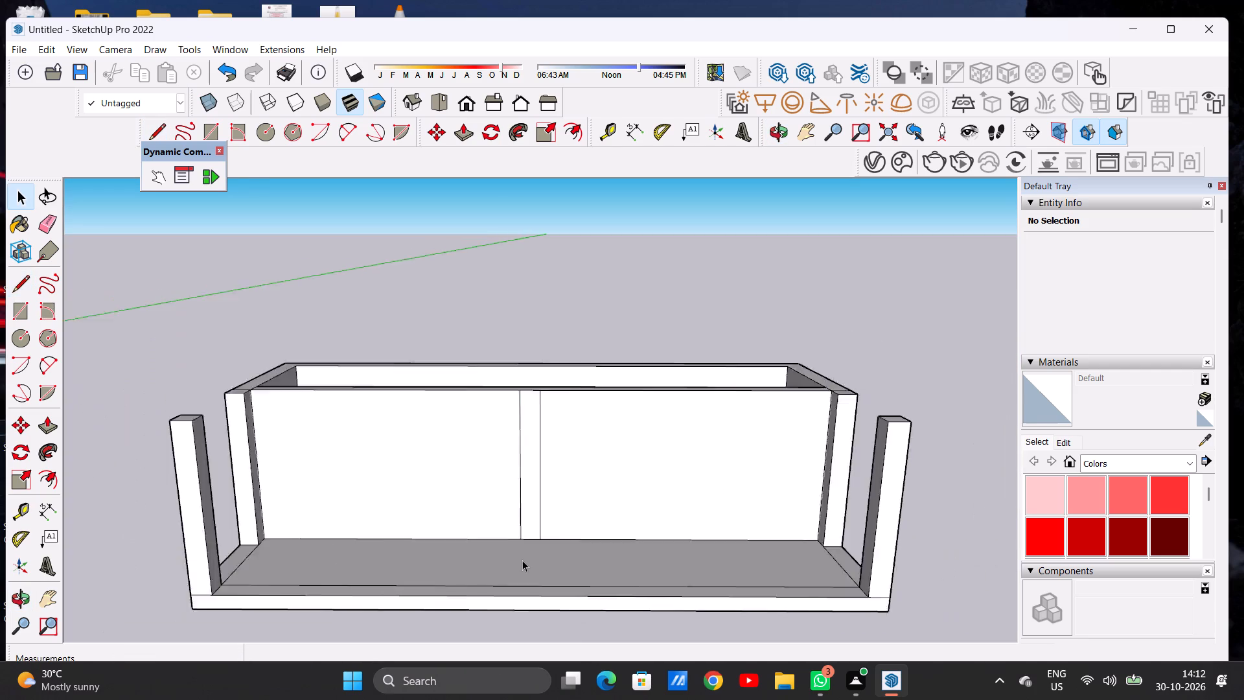
pyautogui.scroll(-11, 522, 560)
pyautogui.moveTo(562, 539); pyautogui.dragTo(485, 587, button='middle')
pyautogui.scroll(2, 516, 472)
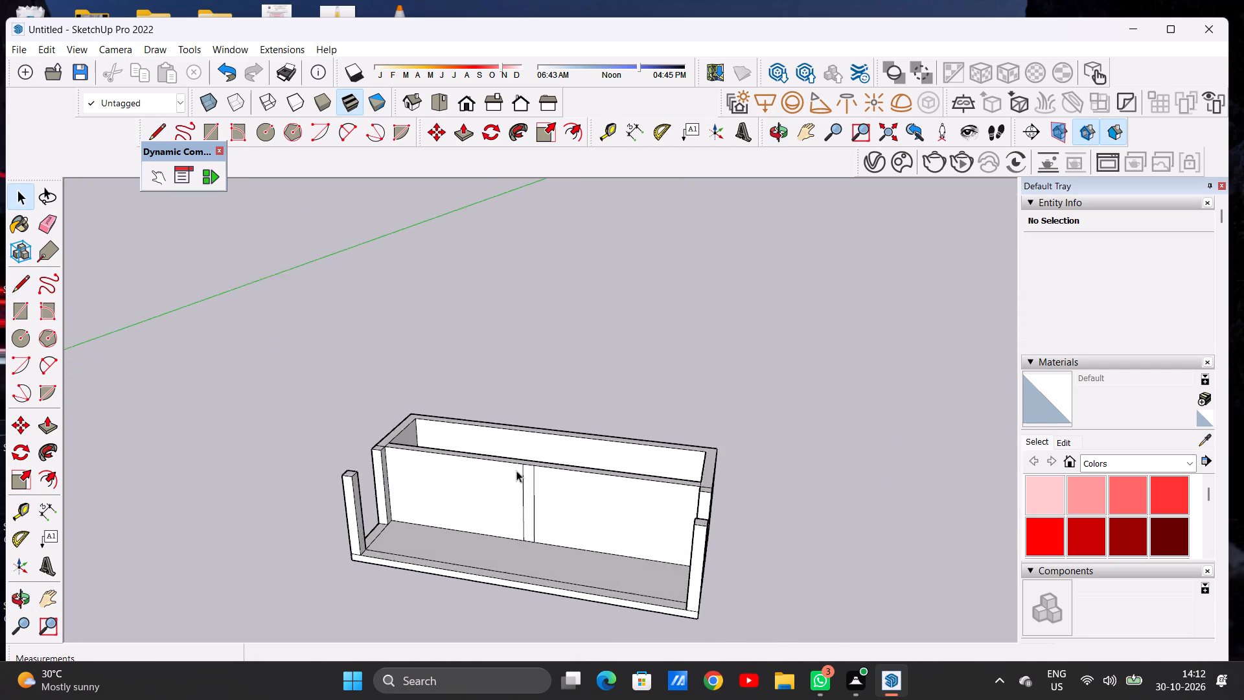
pyautogui.scroll(5, 516, 471)
pyautogui.press('p')
pyautogui.scroll(3, 553, 461)
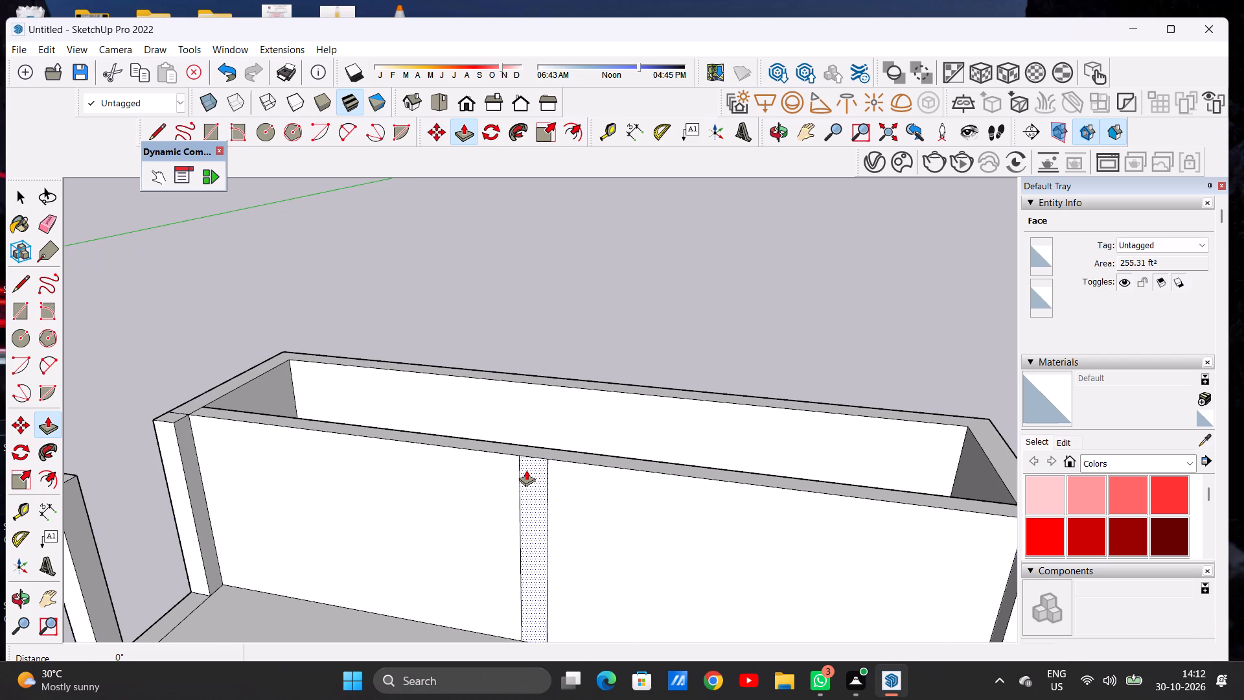
pyautogui.click(526, 470)
pyautogui.scroll(-14, 551, 474)
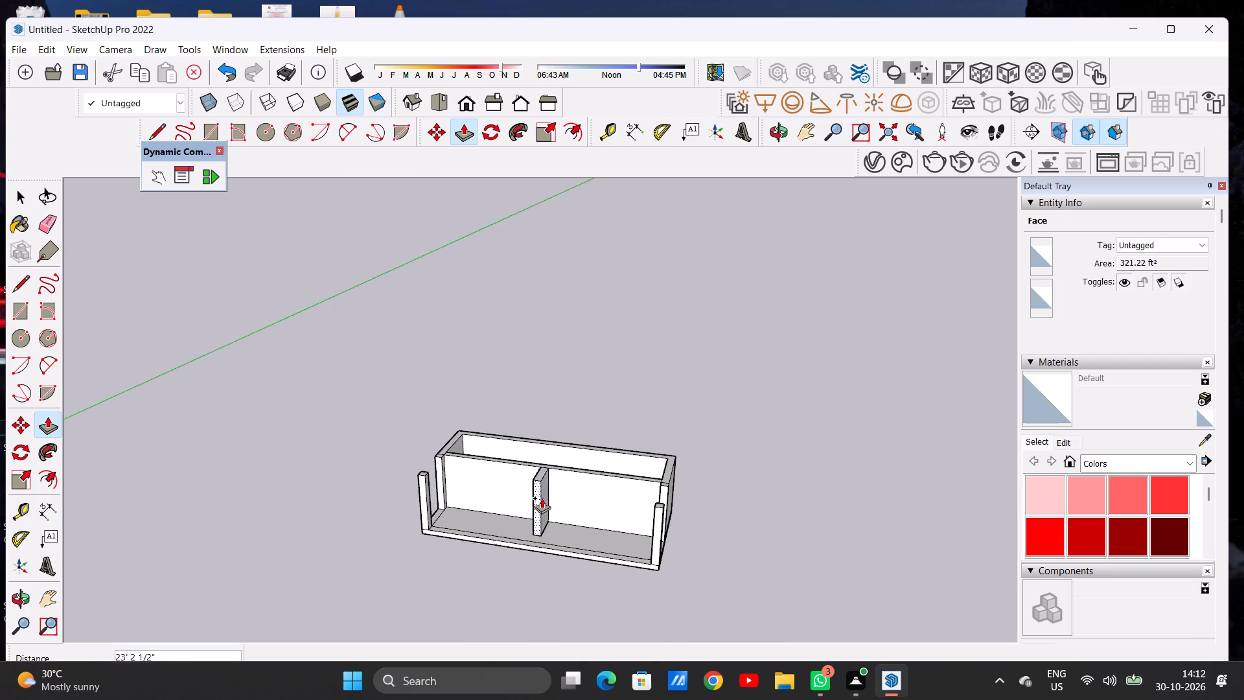
pyautogui.scroll(15, 544, 524)
pyautogui.scroll(-1, 550, 566)
pyautogui.scroll(4, 550, 566)
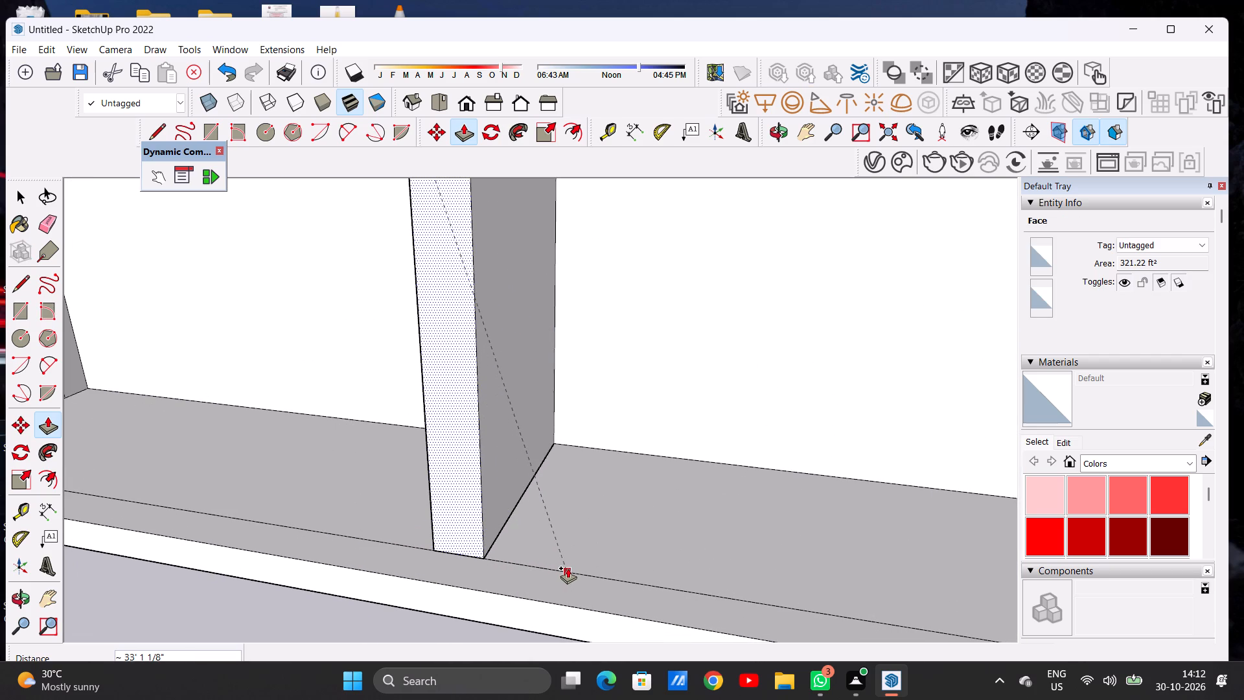
pyautogui.click(568, 568)
pyautogui.press('space')
# Examine the rebuilt central partition and the two open front bays from low front and raised viewpoints.
pyautogui.scroll(-18, 545, 526)
pyautogui.moveTo(541, 546); pyautogui.dragTo(550, 530, button='middle')
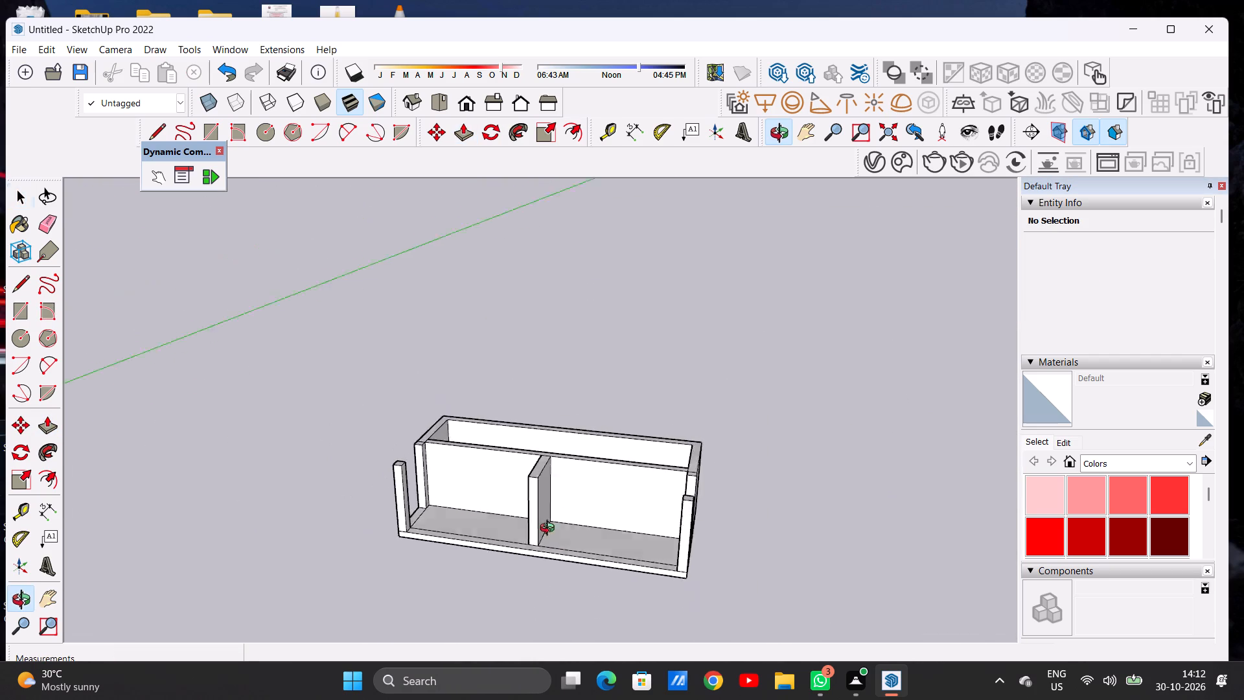
pyautogui.moveTo(550, 530); pyautogui.dragTo(595, 485, button='middle')
pyautogui.scroll(4, 517, 480)
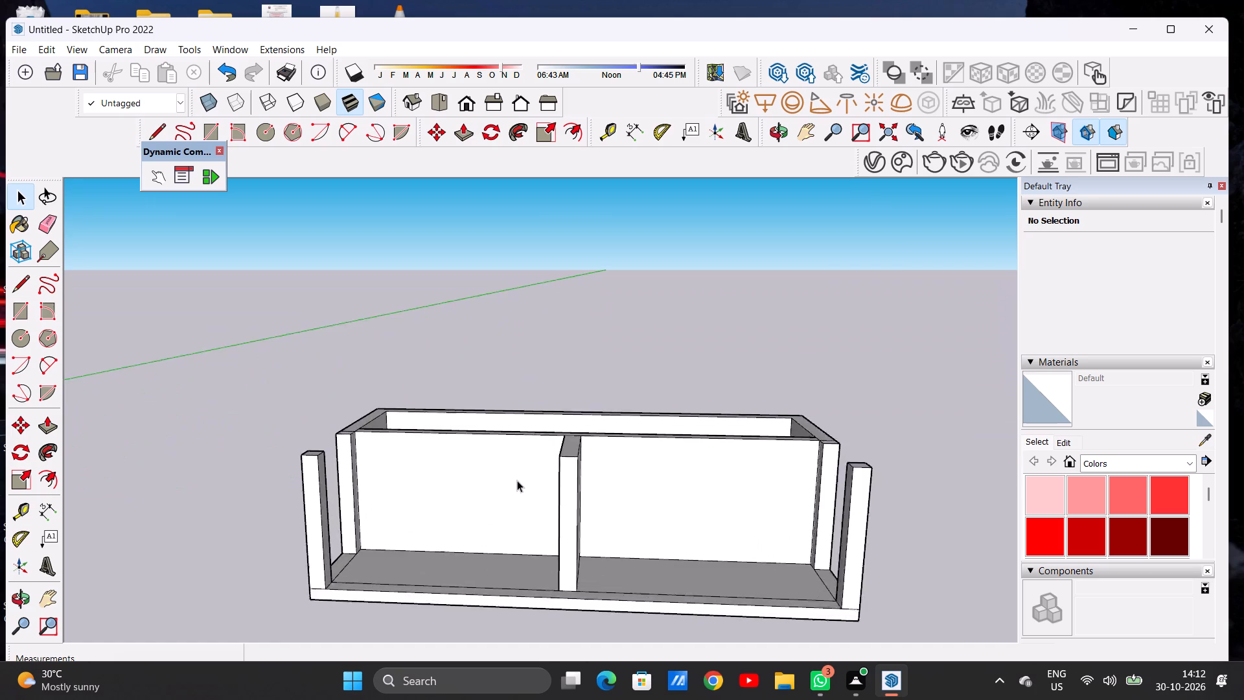
pyautogui.scroll(3, 517, 480)
pyautogui.scroll(-9, 617, 485)
pyautogui.moveTo(593, 514); pyautogui.dragTo(599, 471, button='middle')
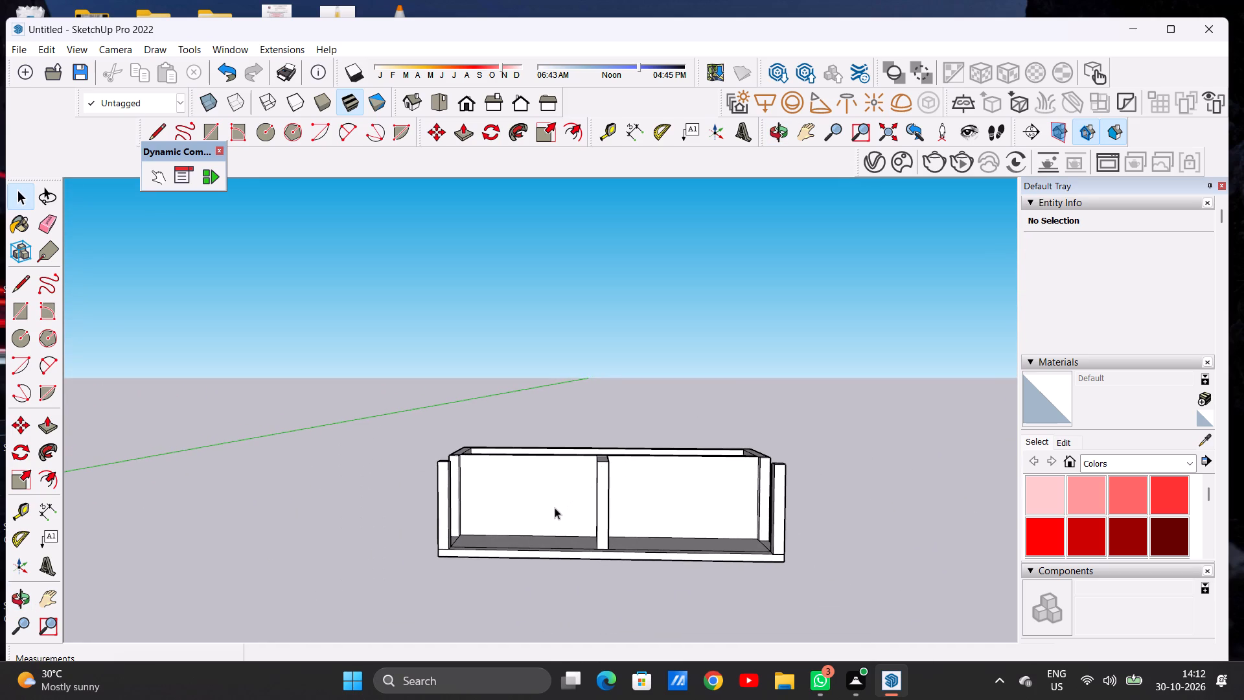
pyautogui.scroll(-2, 557, 516)
pyautogui.moveTo(568, 495); pyautogui.dragTo(573, 564, button='middle')
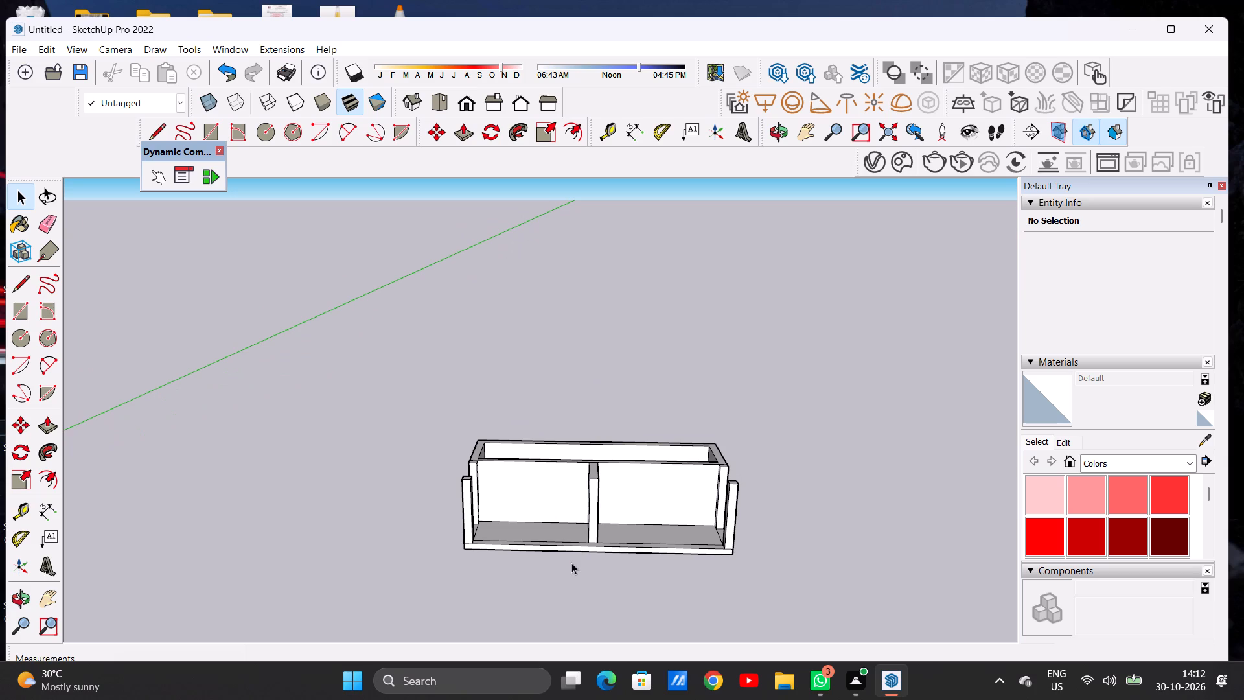
pyautogui.scroll(-5, 604, 569)
pyautogui.scroll(12, 545, 515)
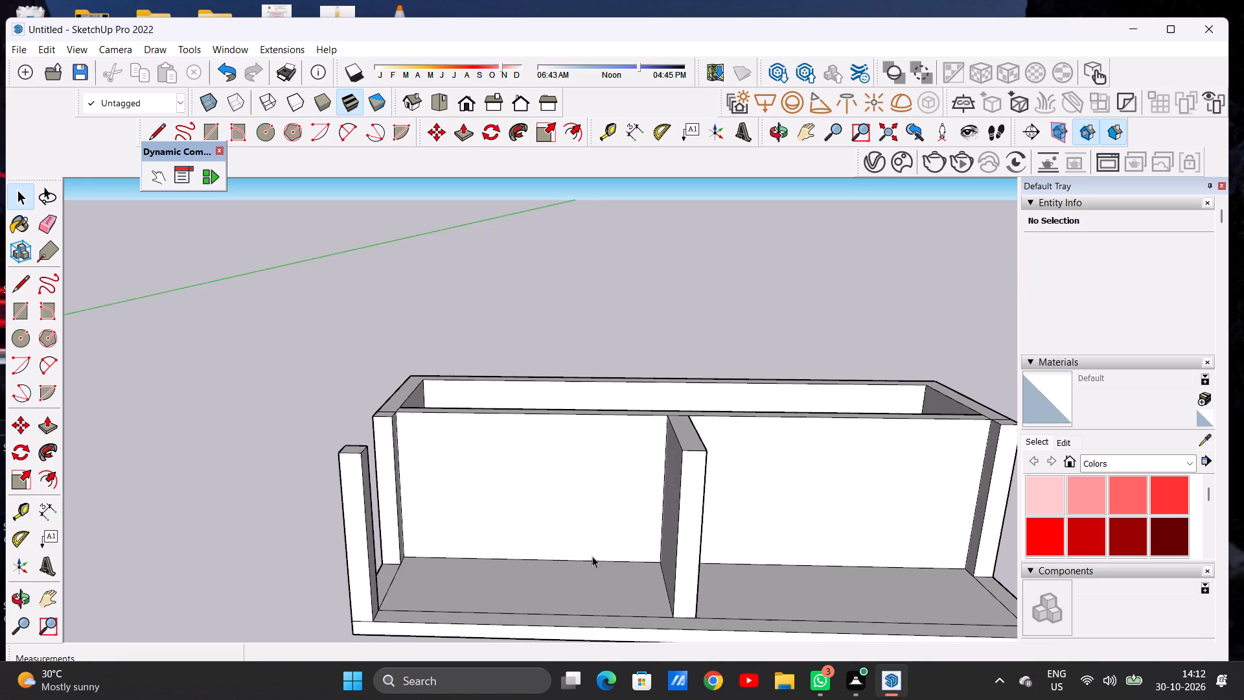
pyautogui.scroll(-9, 433, 528)
pyautogui.moveTo(479, 546); pyautogui.dragTo(485, 517, button='middle')
pyautogui.scroll(4, 422, 522)
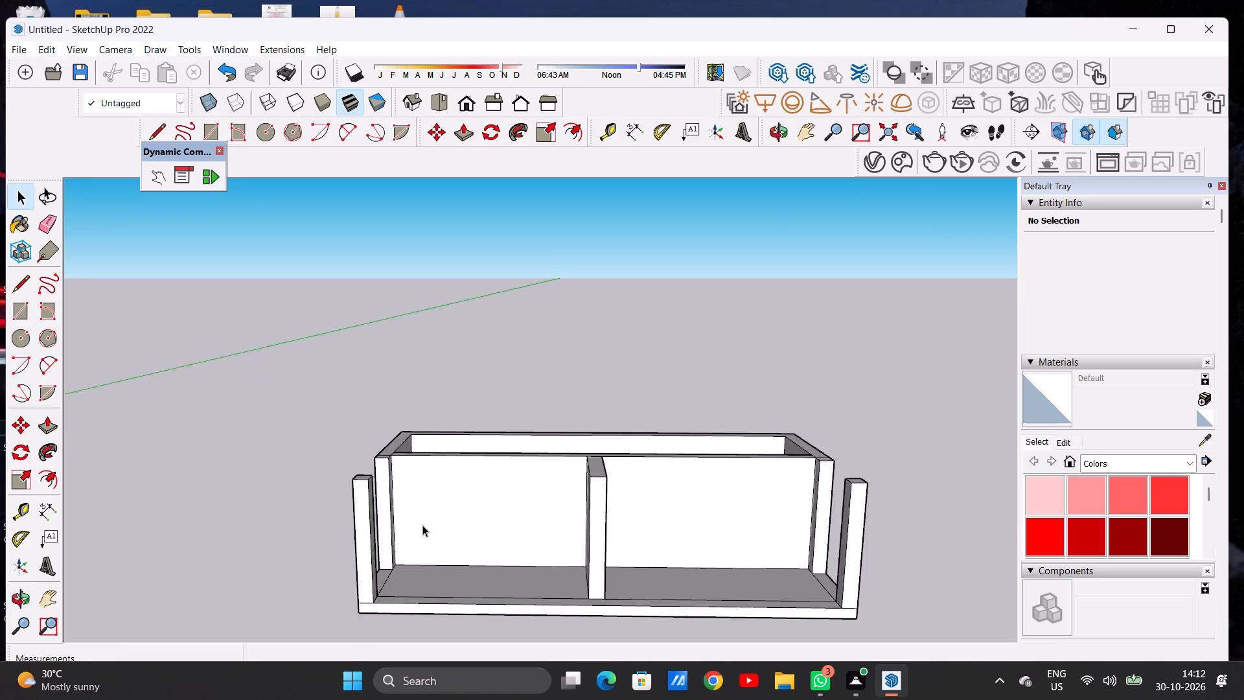
pyautogui.scroll(2, 422, 525)
pyautogui.scroll(-1, 422, 526)
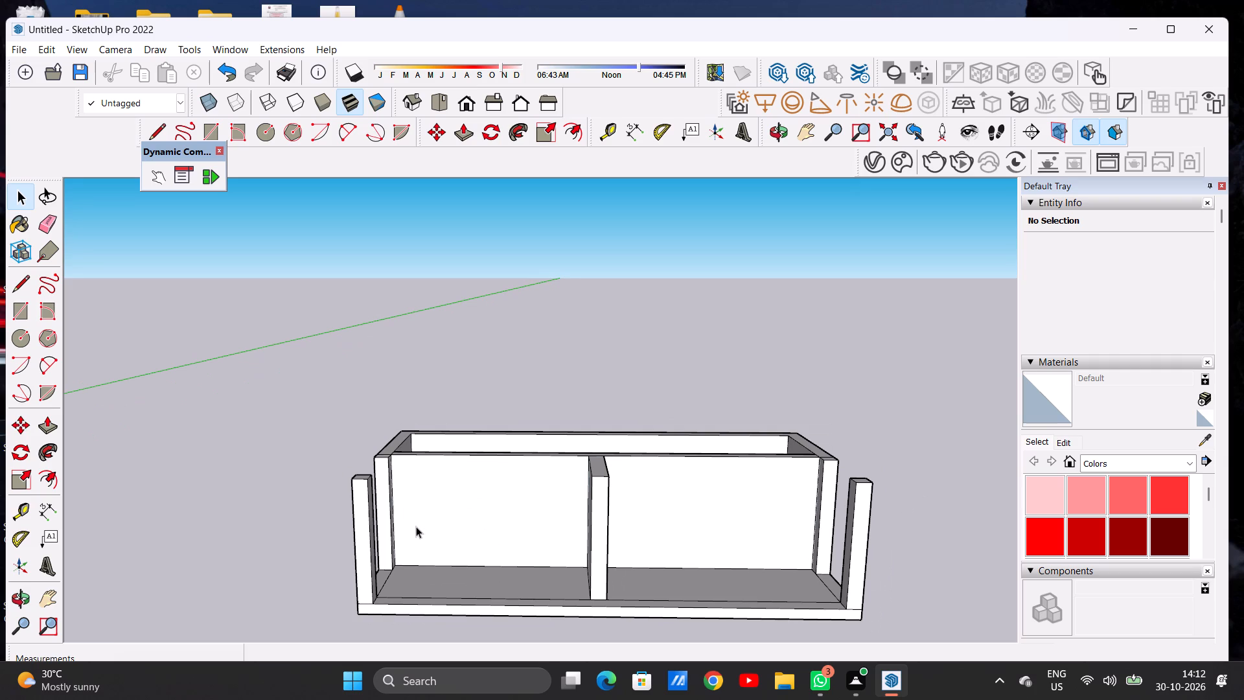
pyautogui.scroll(-4, 411, 526)
pyautogui.moveTo(415, 530); pyautogui.dragTo(417, 544, button='middle')
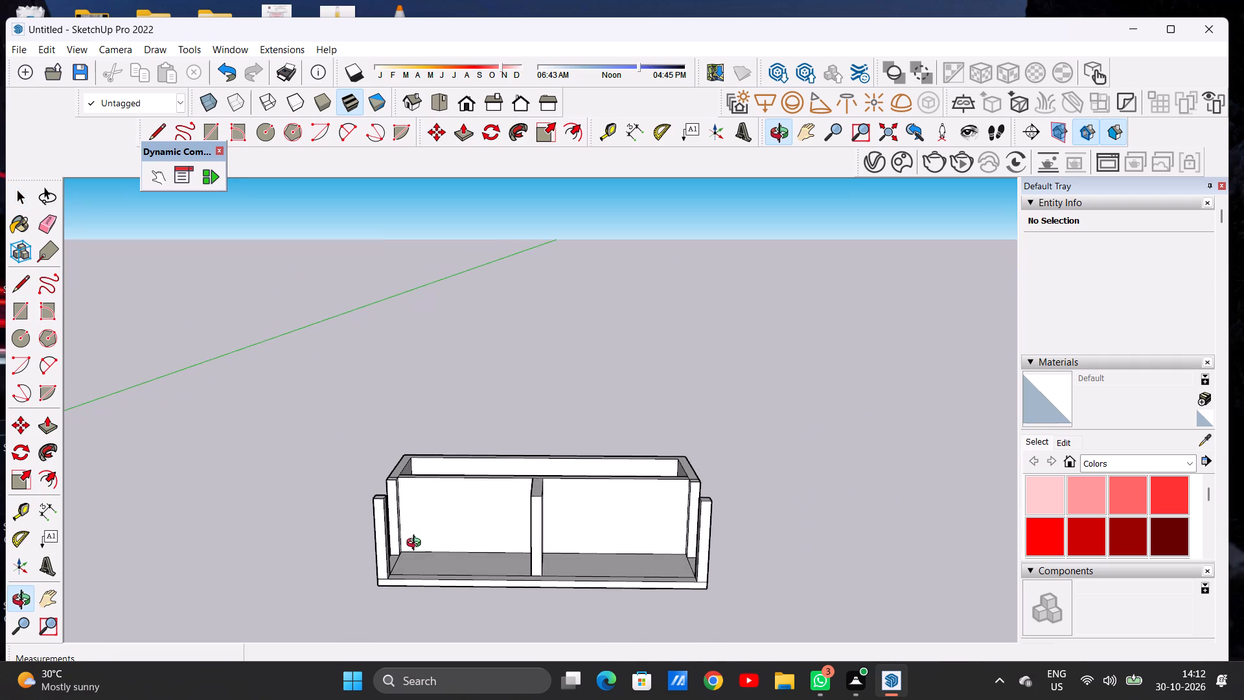
pyautogui.moveTo(417, 544); pyautogui.dragTo(425, 532, button='middle')
# Draw a door rectangle about 22'-10" wide by 42'-9" high at the base of the front wall, left of the central partition.
pyautogui.scroll(5, 453, 525)
pyautogui.moveTo(461, 519); pyautogui.dragTo(463, 485, button='middle')
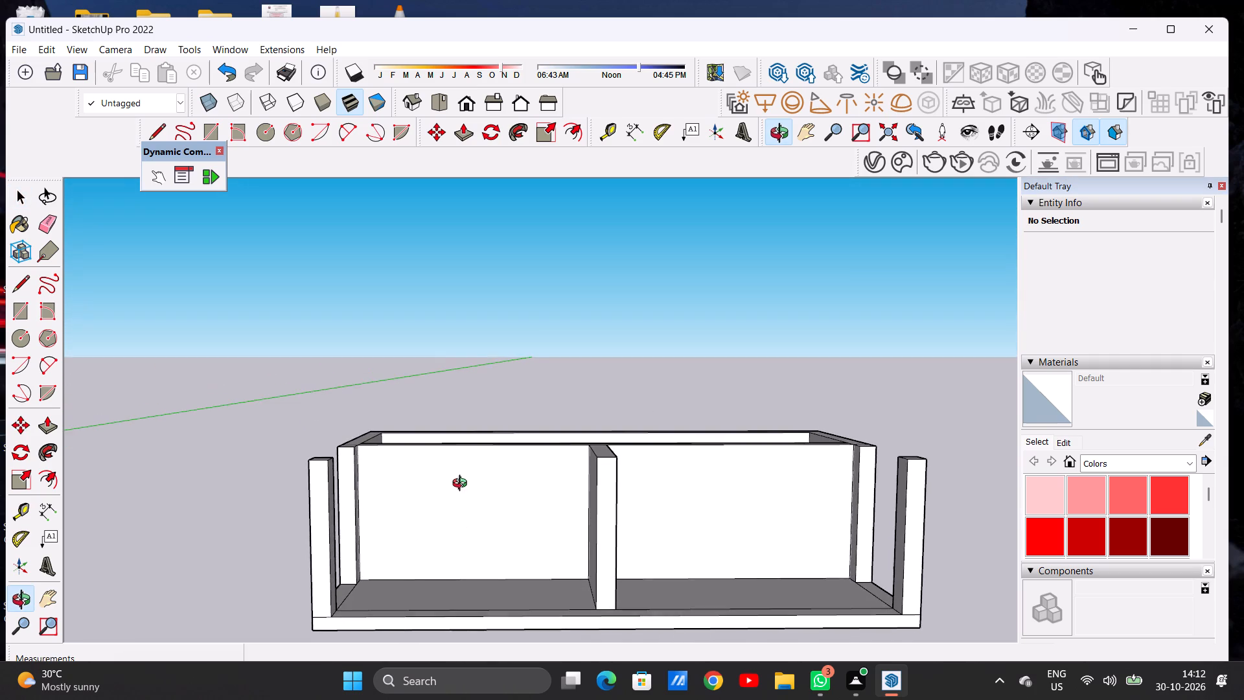
pyautogui.moveTo(463, 485); pyautogui.dragTo(465, 480, button='middle')
pyautogui.scroll(2, 494, 479)
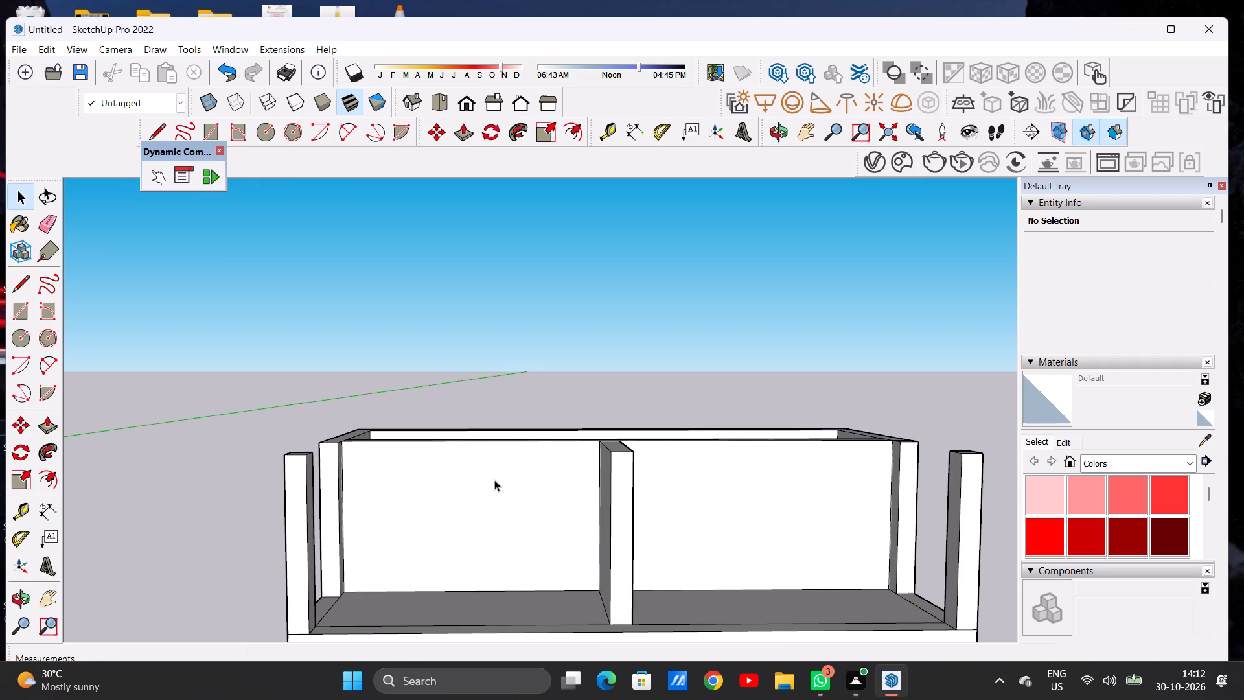
pyautogui.press('r')
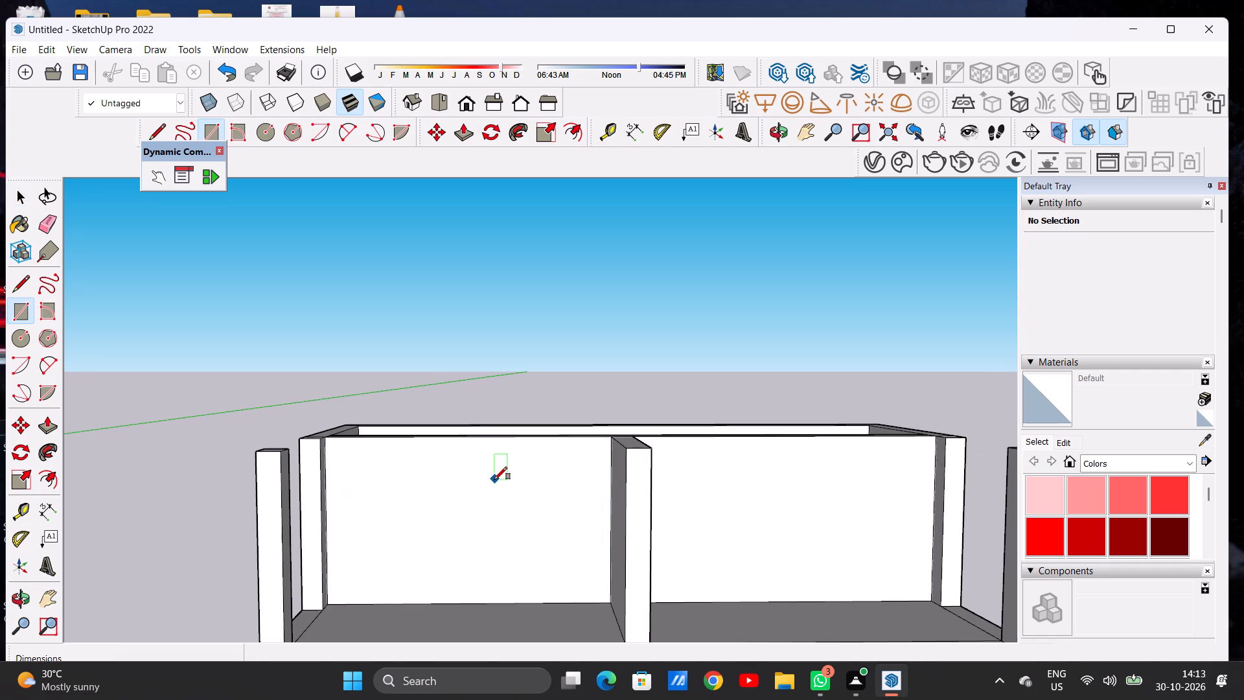
pyautogui.click(508, 601)
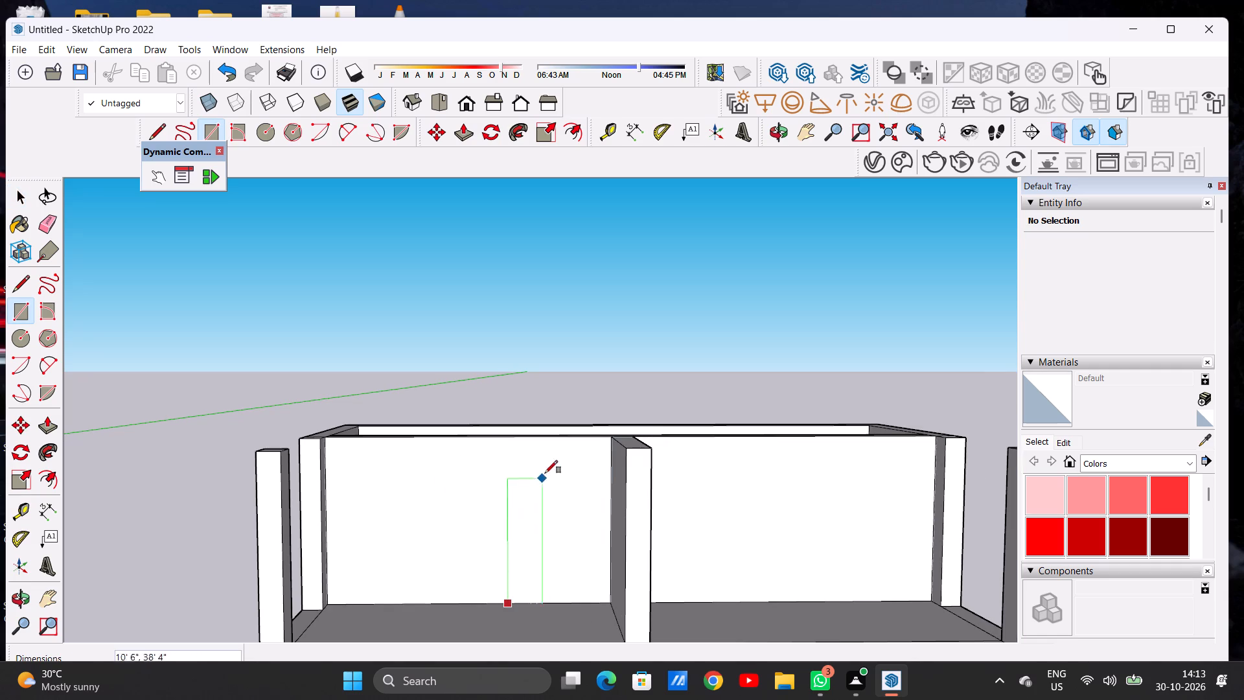
pyautogui.click(584, 461)
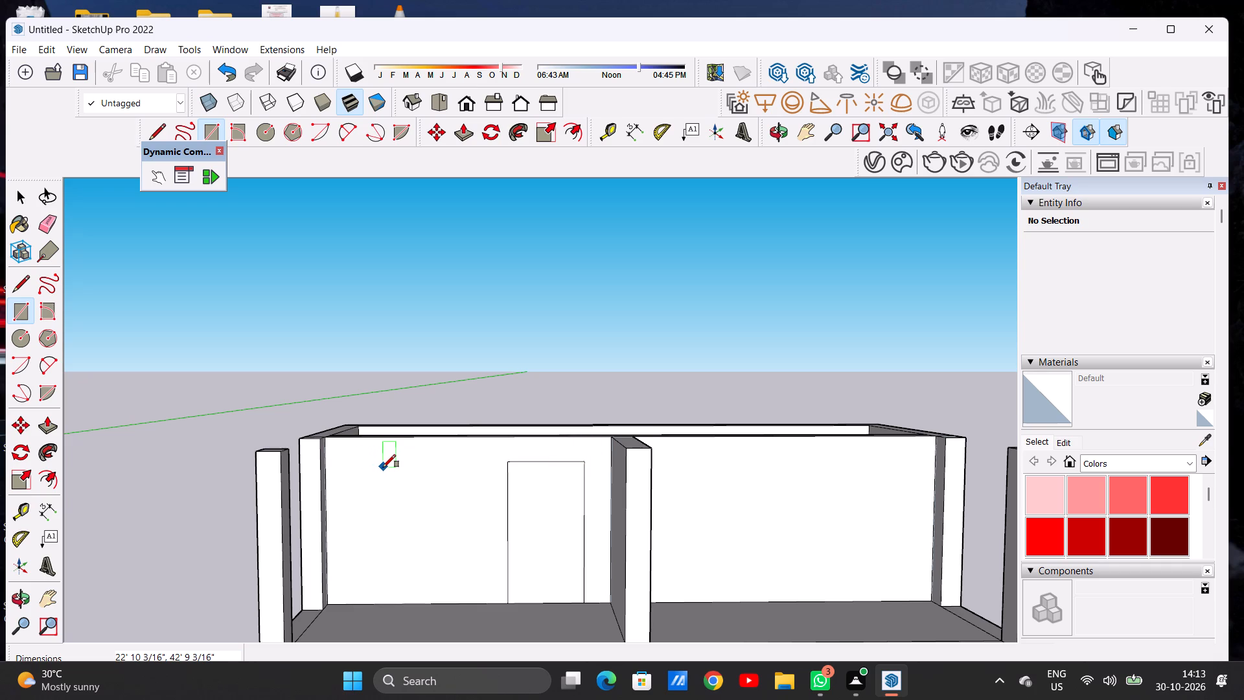
pyautogui.press('space')
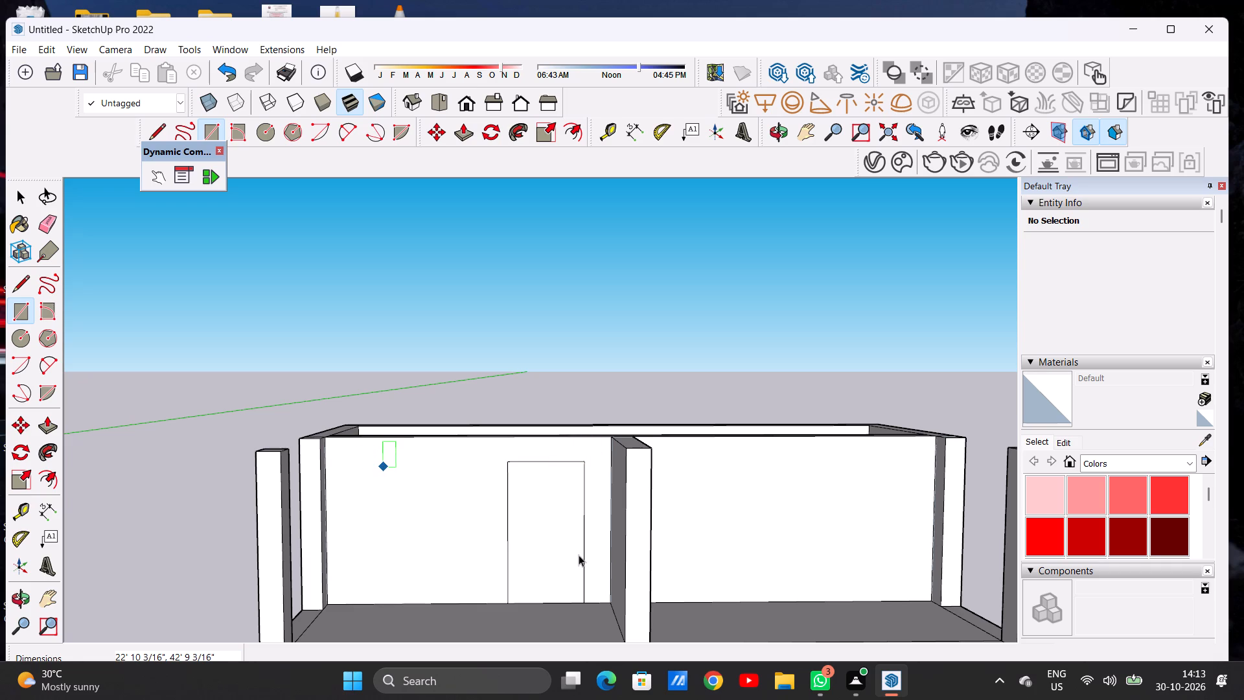
# Move the door rectangle about 5'-1" along the base of the front wall toward the central partition.
pyautogui.doubleClick(579, 555)
pyautogui.press('m')
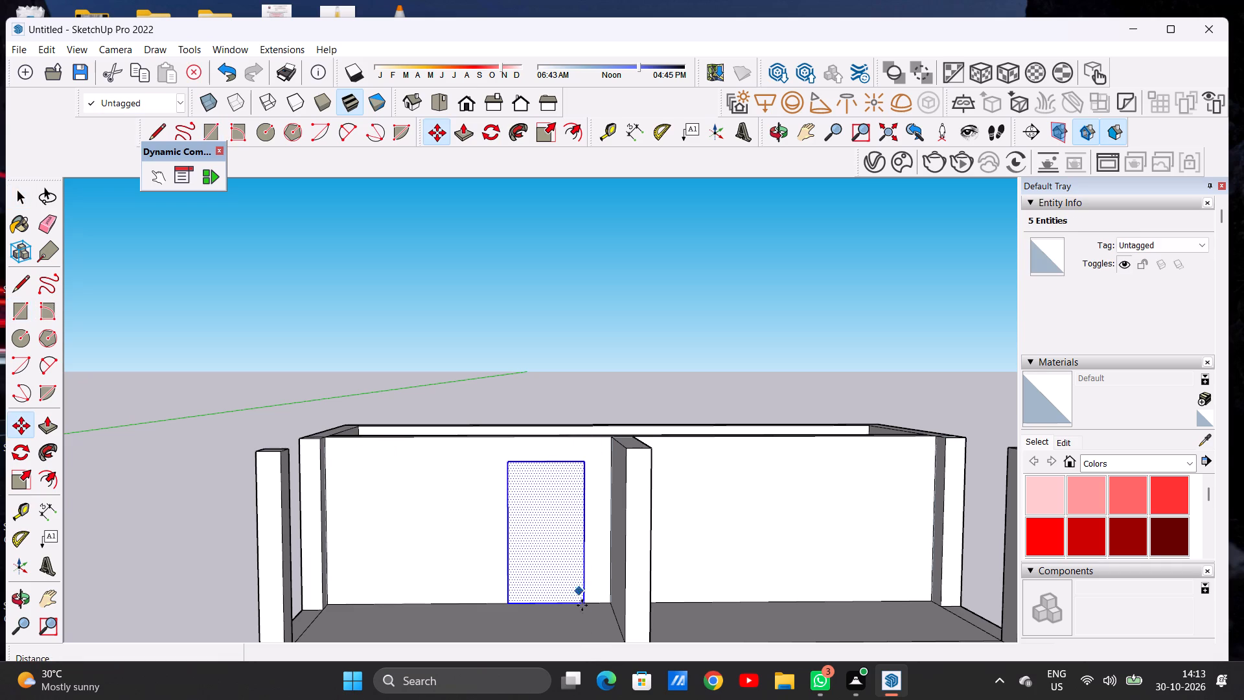
pyautogui.scroll(12, 586, 603)
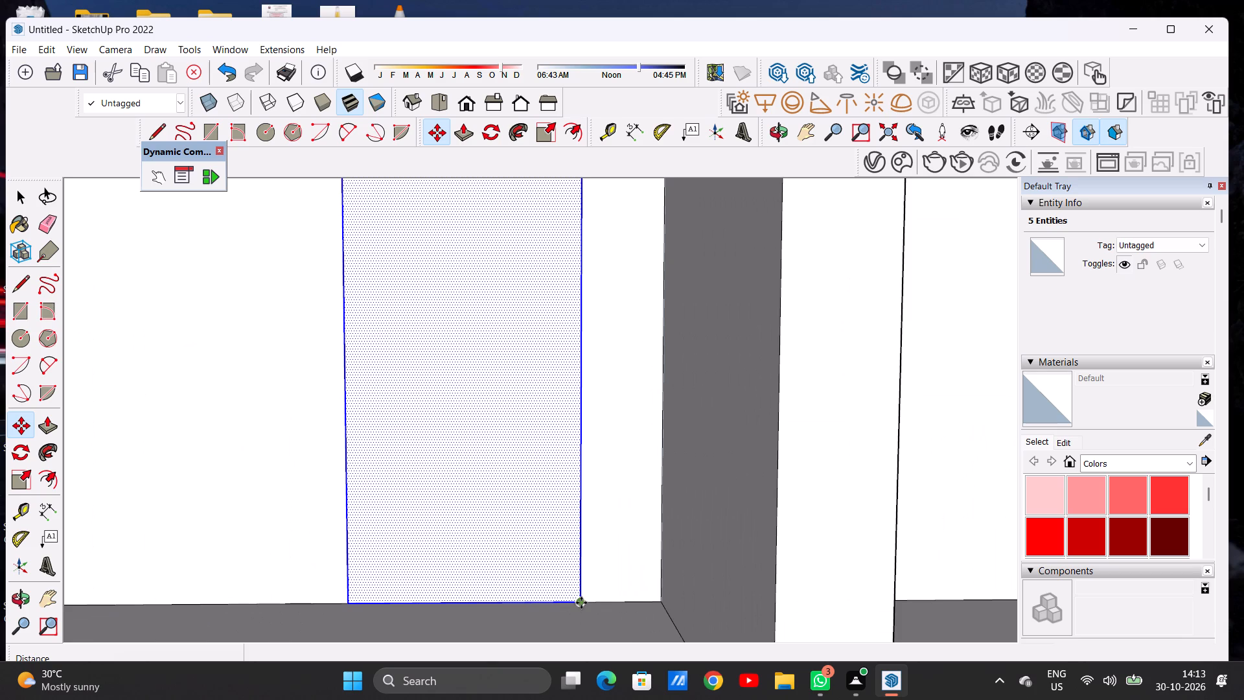
pyautogui.click(581, 603)
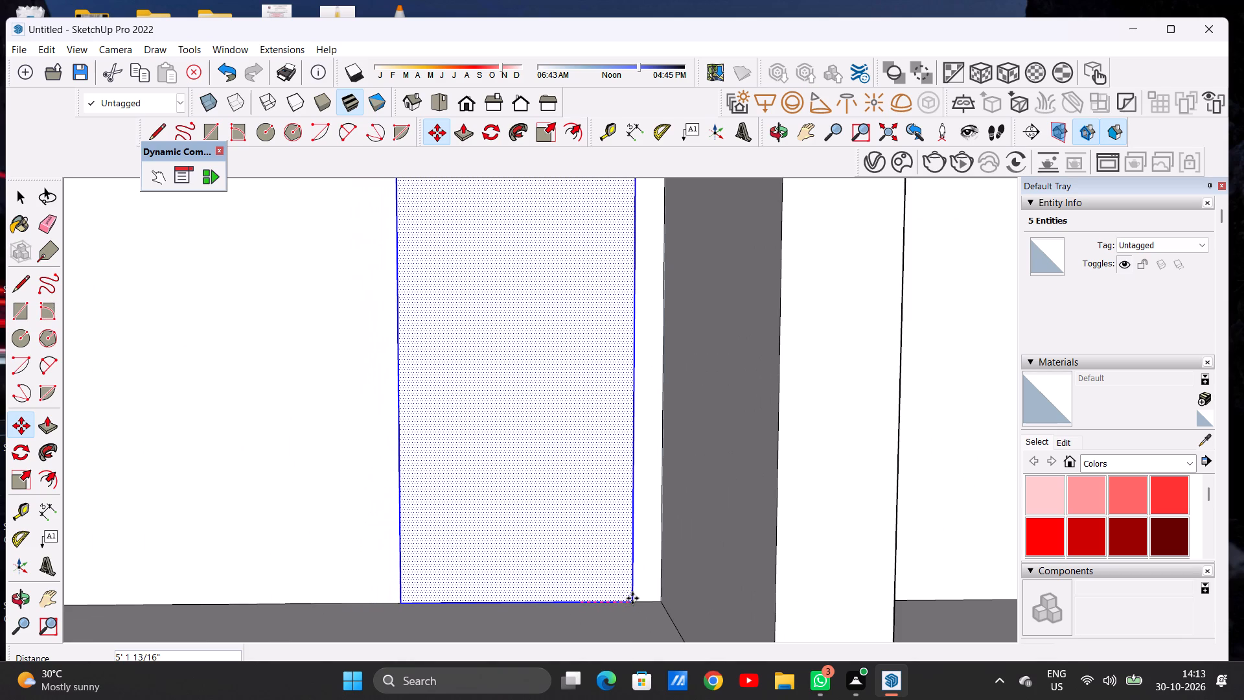
pyautogui.click(632, 598)
pyautogui.press('space')
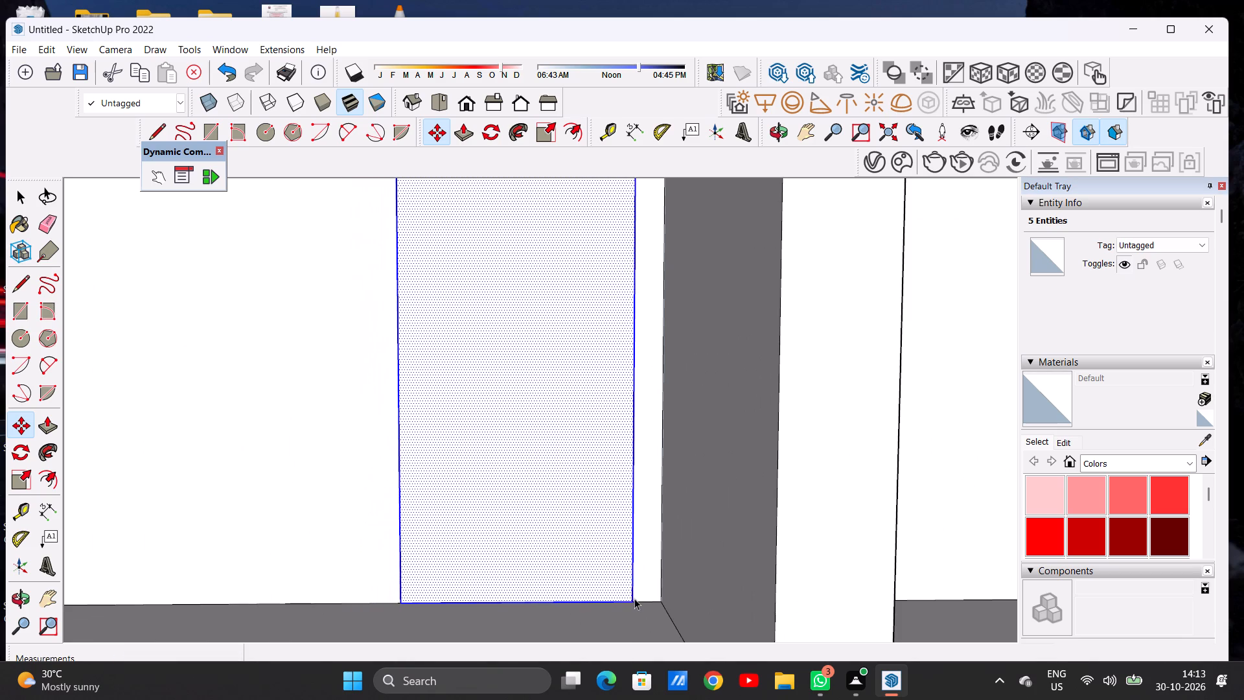
pyautogui.scroll(-16, 549, 492)
pyautogui.click(575, 337)
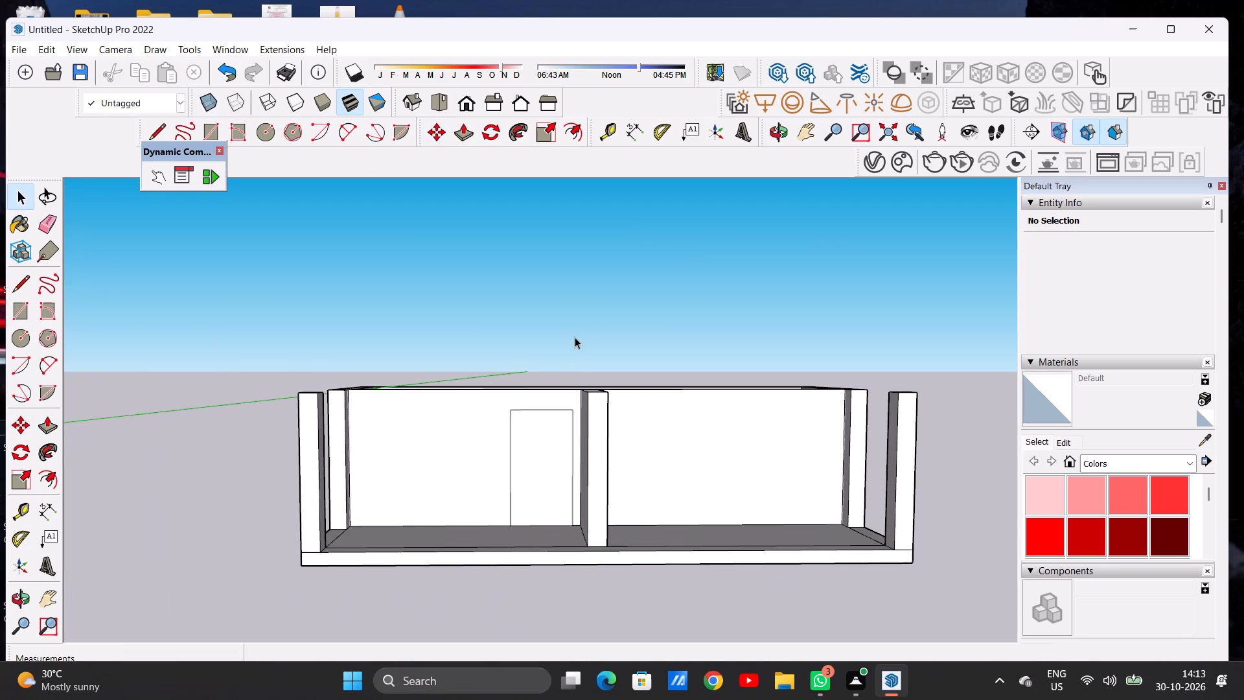
# Draw a square window outline about 25'-10" by 25'-10" on the front wall, left of the door rectangle.
pyautogui.press('r')
pyautogui.scroll(2, 447, 427)
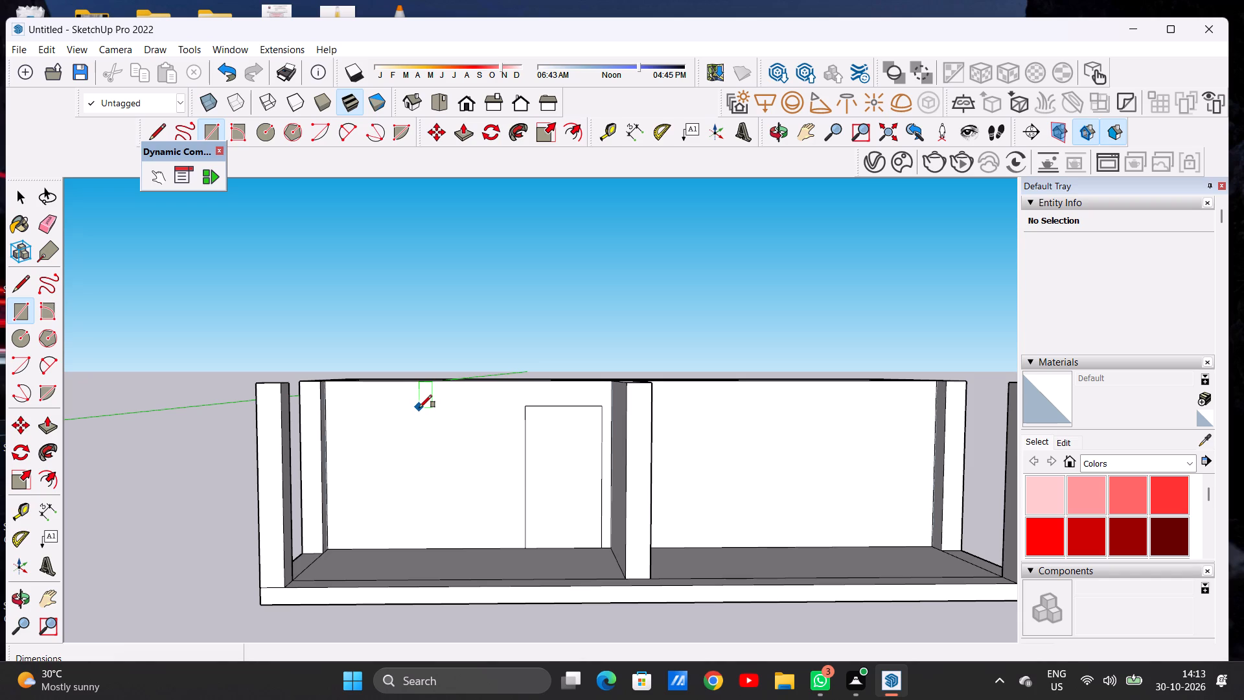
pyautogui.click(419, 408)
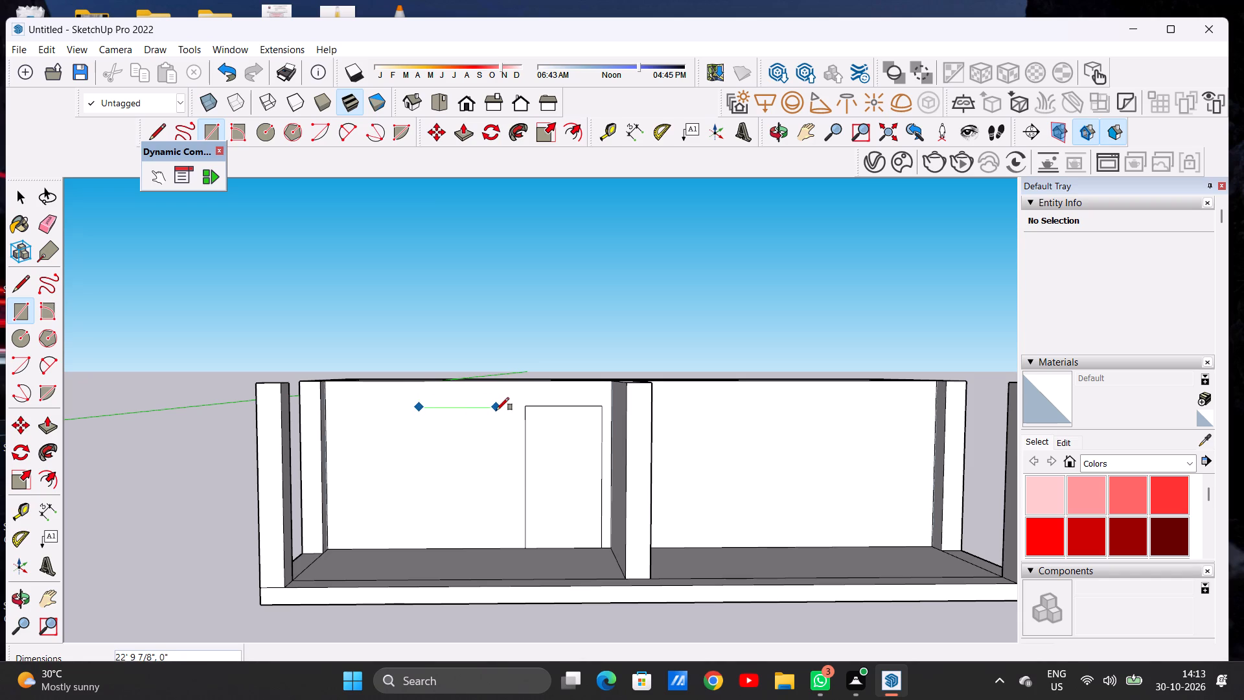
pyautogui.press('space')
pyautogui.write('R')
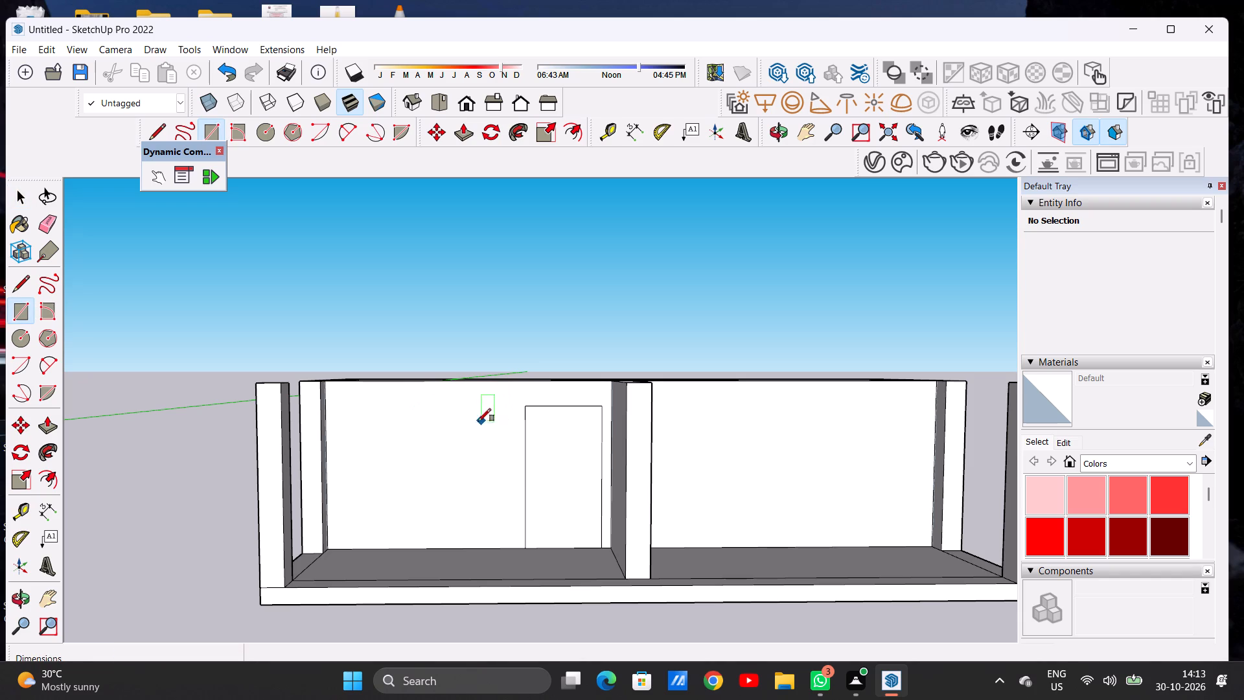
pyautogui.click(417, 408)
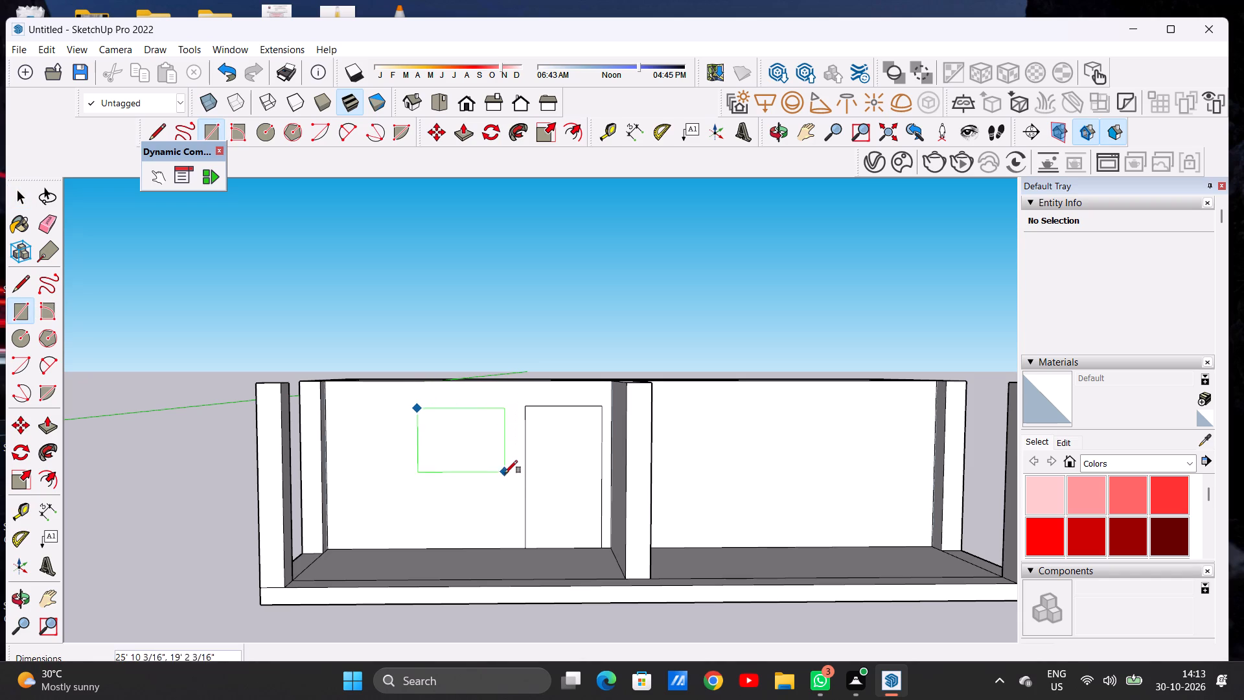
pyautogui.click(505, 493)
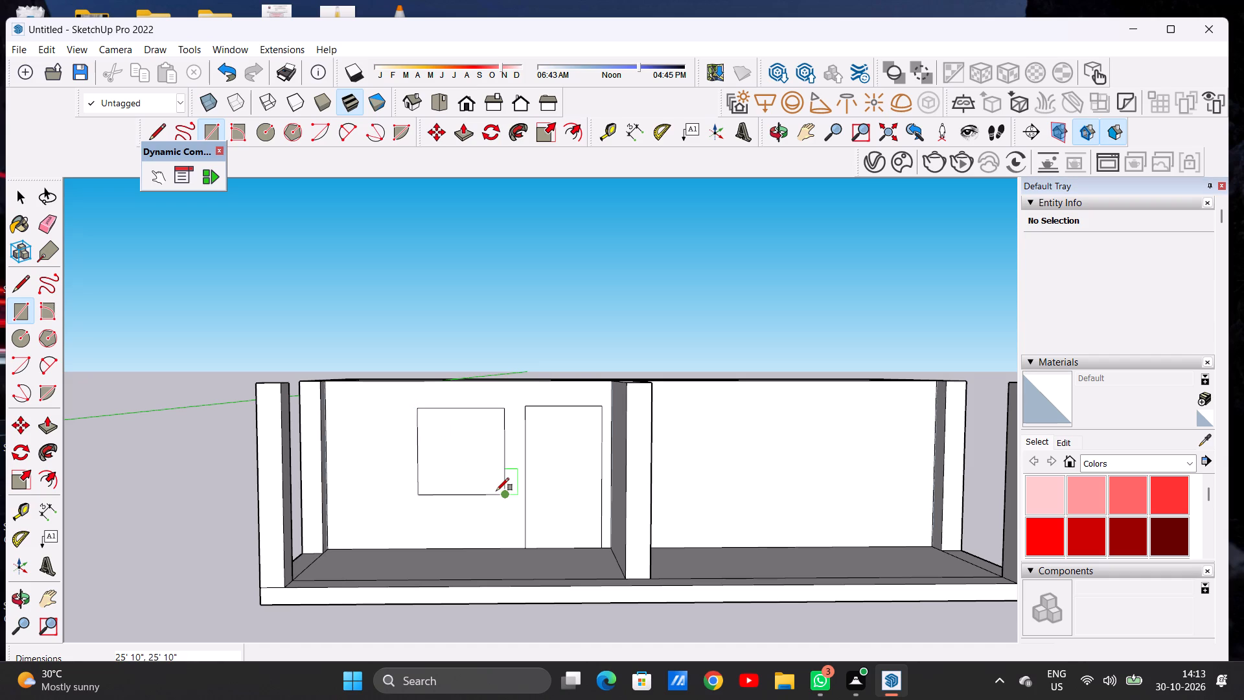
pyautogui.press('space')
# Push/Pull the square window face back about 5' through the full wall thickness to cut an opening.
pyautogui.scroll(-9, 420, 499)
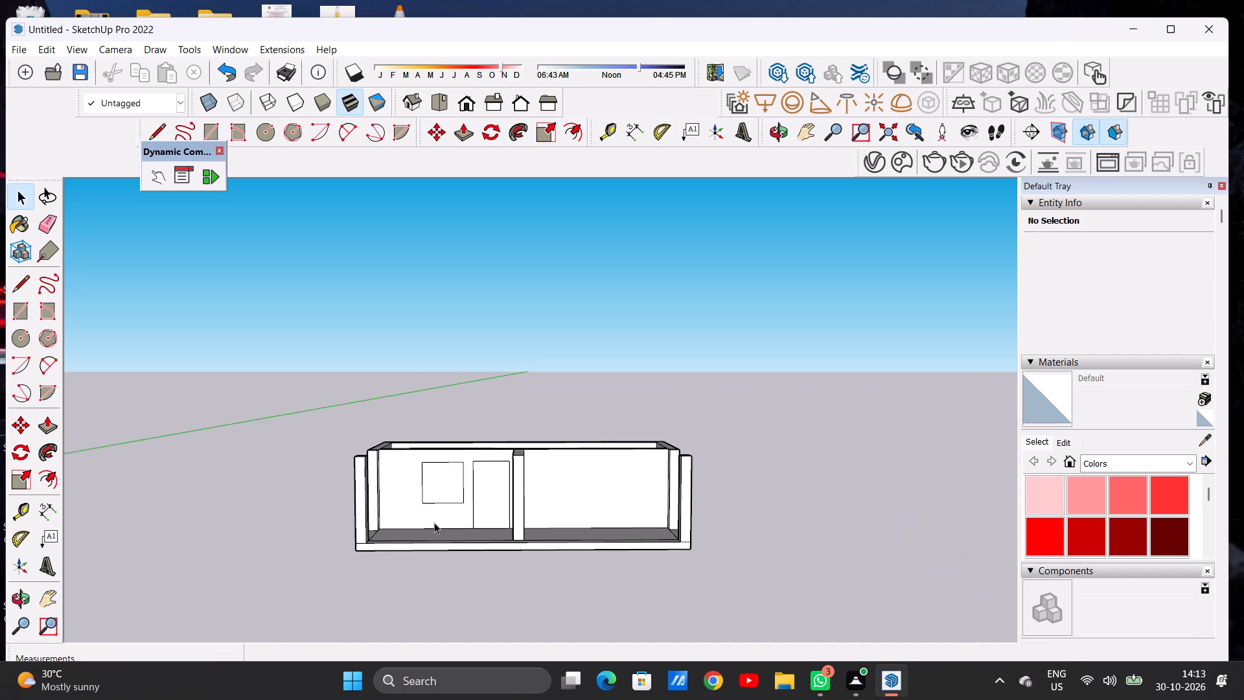
pyautogui.scroll(3, 442, 461)
pyautogui.scroll(-1, 442, 461)
pyautogui.scroll(6, 442, 461)
pyautogui.moveTo(447, 461); pyautogui.dragTo(446, 489, button='middle')
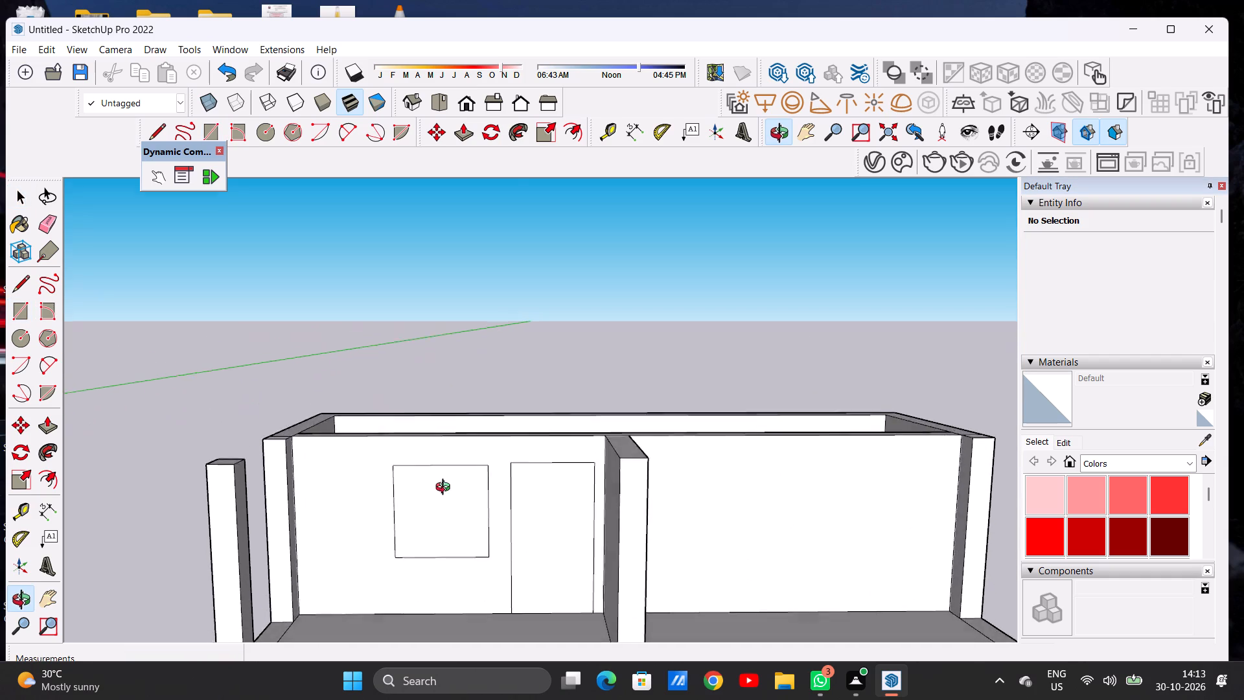
pyautogui.moveTo(446, 489); pyautogui.dragTo(403, 469, button='middle')
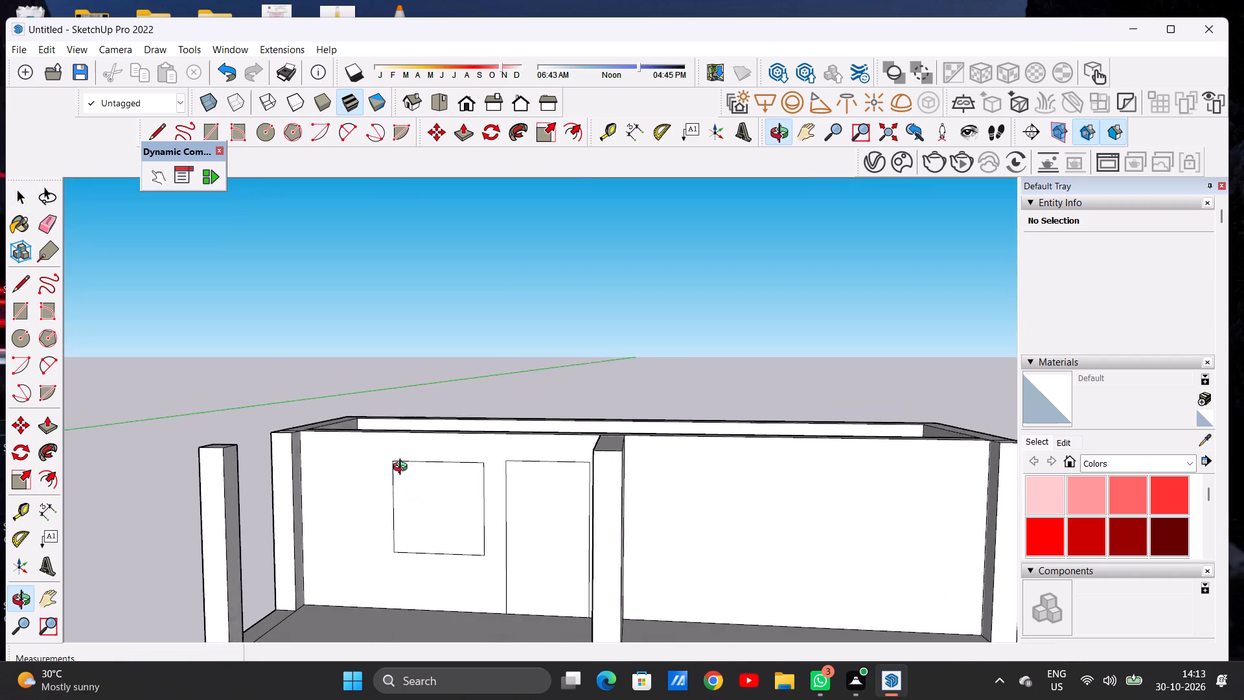
pyautogui.moveTo(403, 469); pyautogui.dragTo(340, 589, button='middle')
pyautogui.scroll(5, 413, 467)
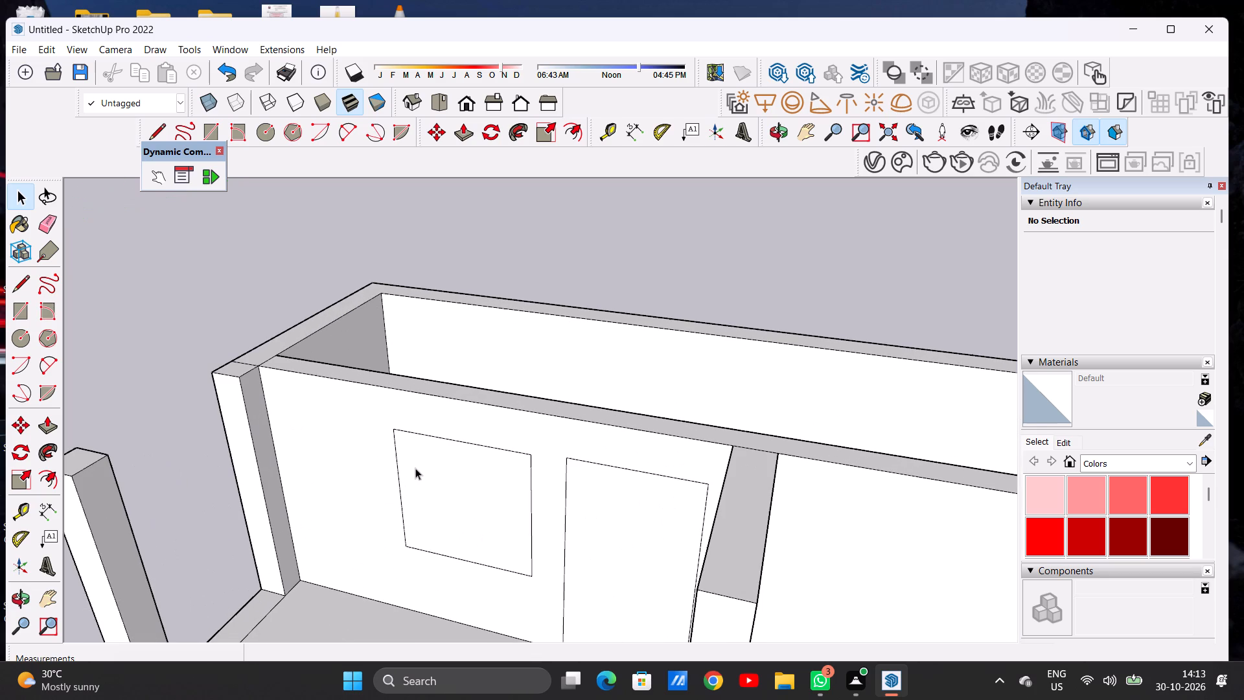
pyautogui.press('p')
pyautogui.scroll(2, 447, 458)
pyautogui.scroll(-1, 456, 457)
pyautogui.scroll(3, 463, 458)
pyautogui.click(483, 464)
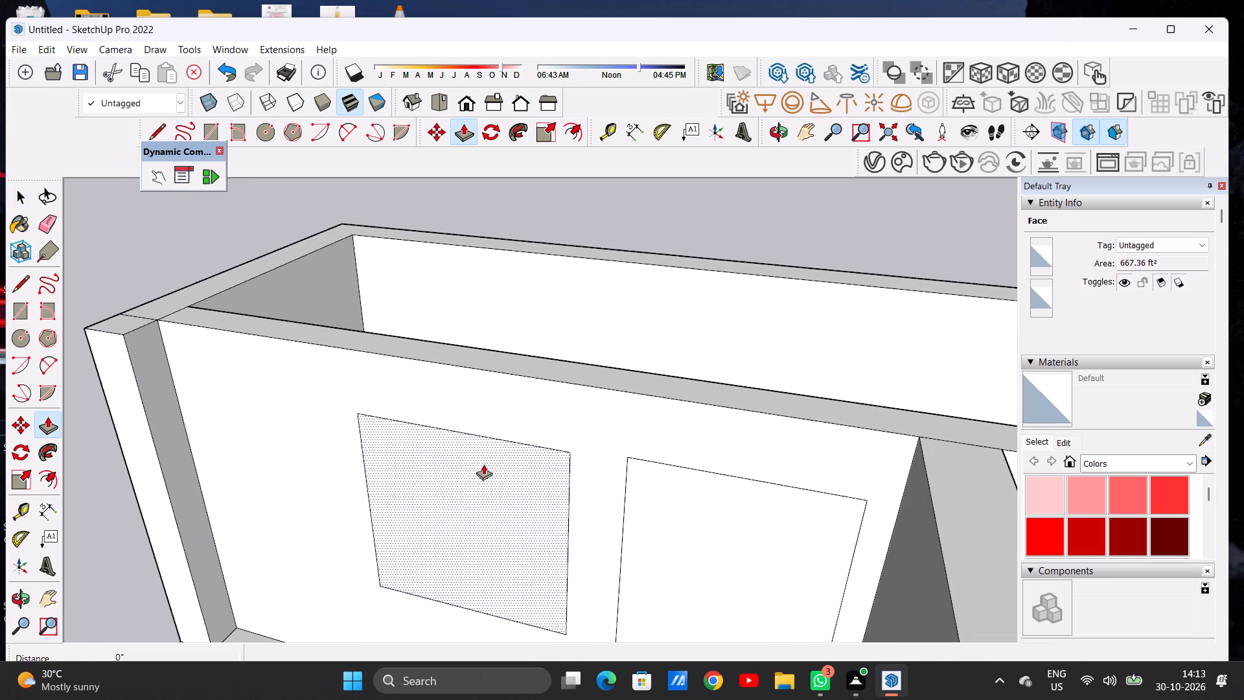
pyautogui.click(556, 357)
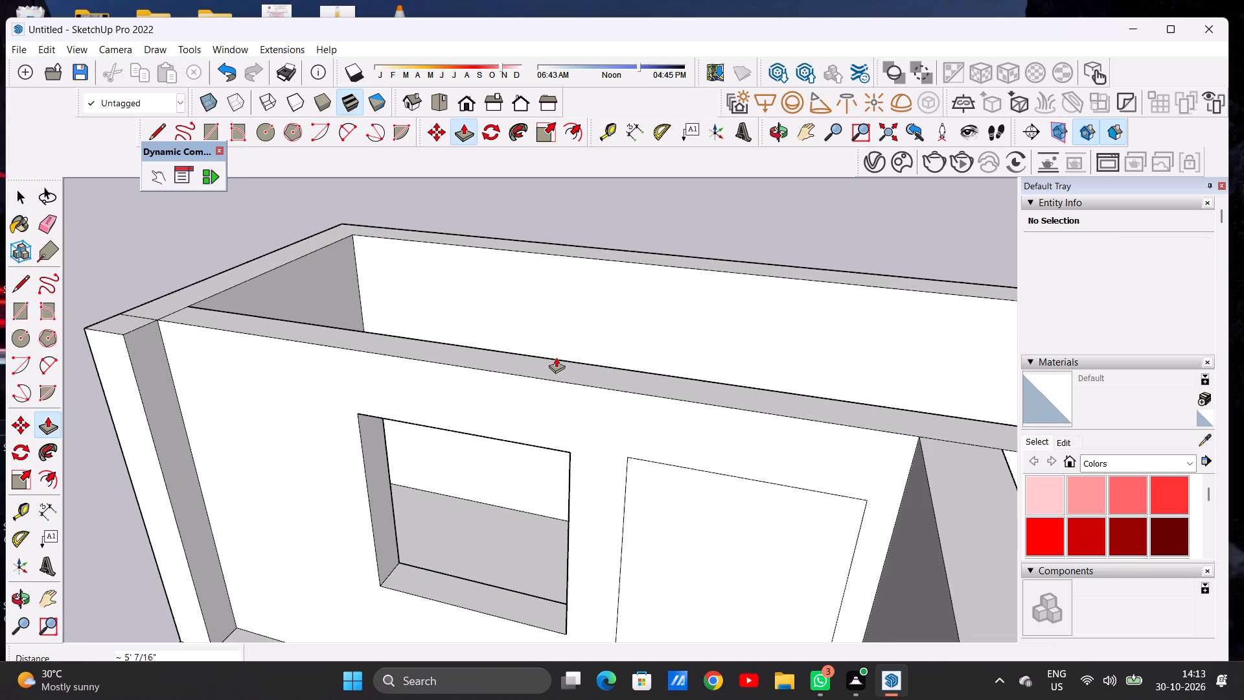
pyautogui.press('space')
# Push/Pull the door face about 2'-2 1/2" into the front wall to form a recess.
pyautogui.scroll(-7, 526, 373)
pyautogui.moveTo(532, 447); pyautogui.dragTo(566, 423, button='middle')
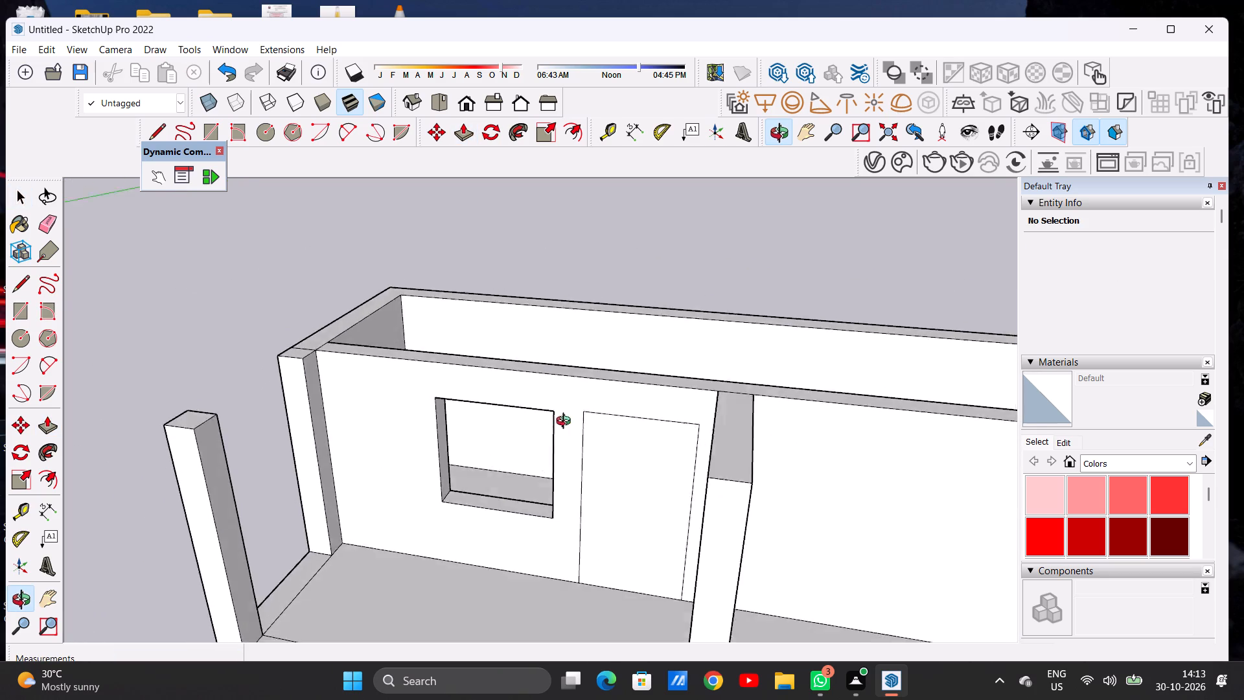
pyautogui.moveTo(566, 423); pyautogui.dragTo(604, 339, button='middle')
pyautogui.scroll(3, 639, 415)
pyautogui.moveTo(619, 399); pyautogui.dragTo(606, 475, button='middle')
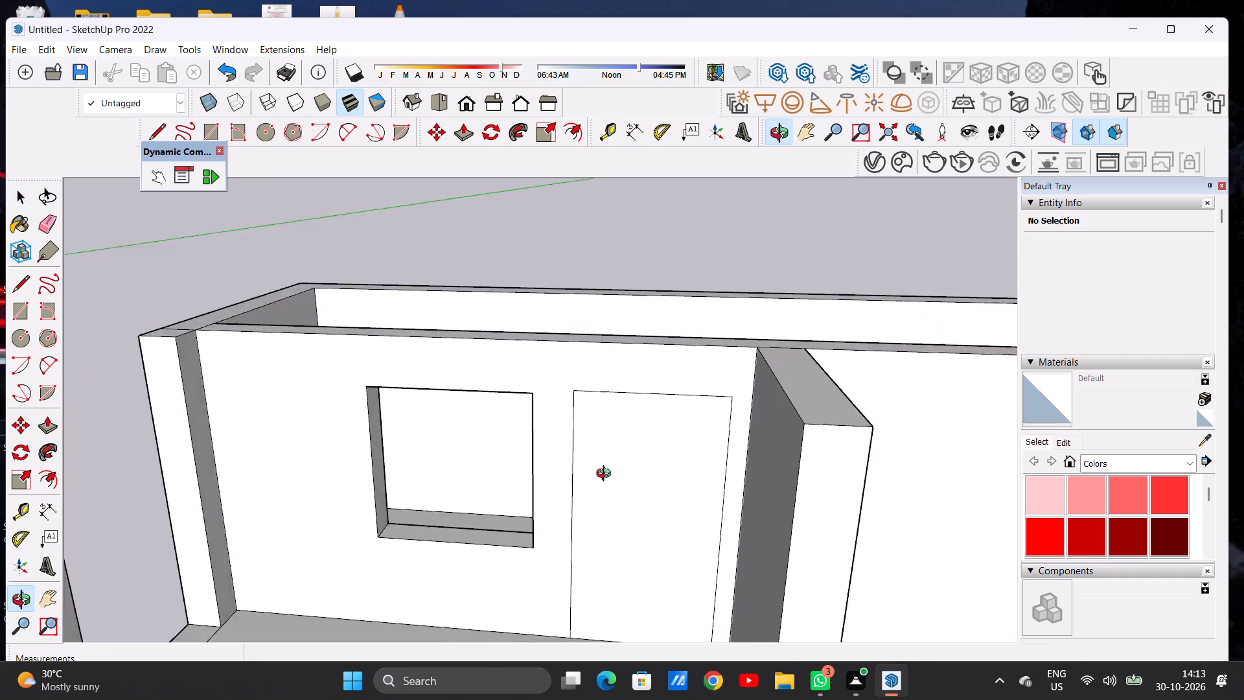
pyautogui.moveTo(606, 475); pyautogui.dragTo(606, 537, button='middle')
pyautogui.scroll(-6, 524, 433)
pyautogui.scroll(1, 567, 474)
pyautogui.moveTo(570, 478); pyautogui.dragTo(598, 501, button='middle')
pyautogui.scroll(7, 584, 443)
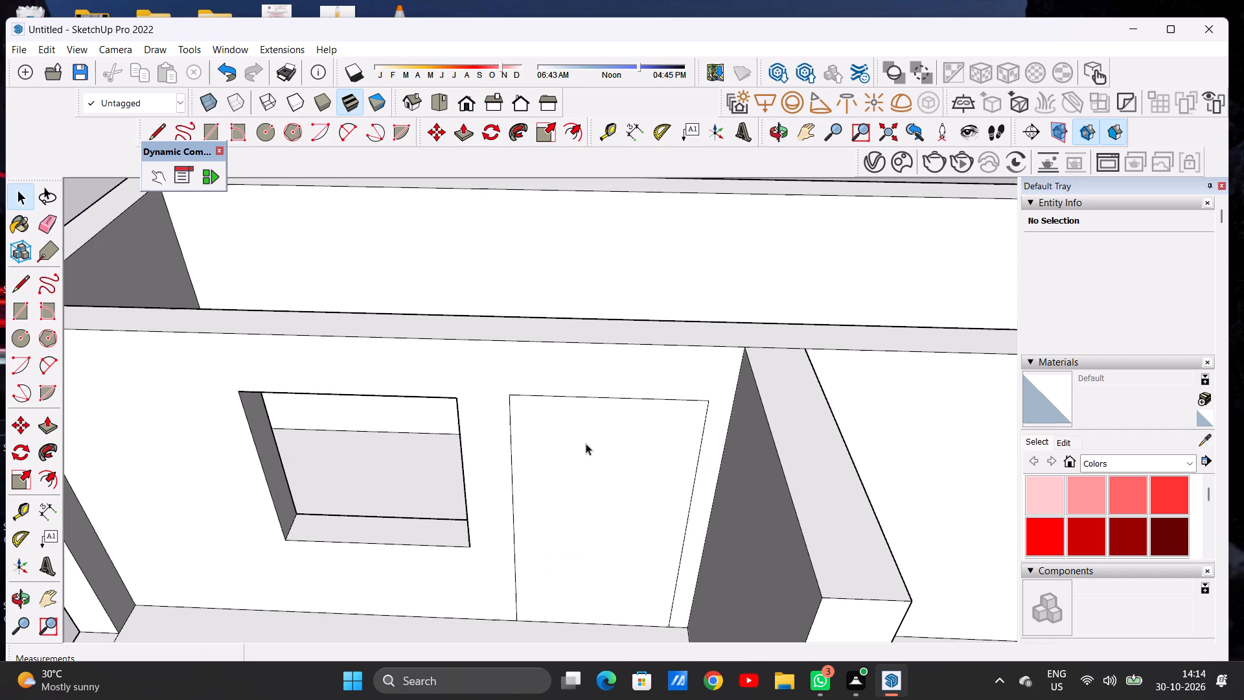
pyautogui.scroll(1, 586, 443)
pyautogui.press('p')
pyautogui.scroll(3, 586, 443)
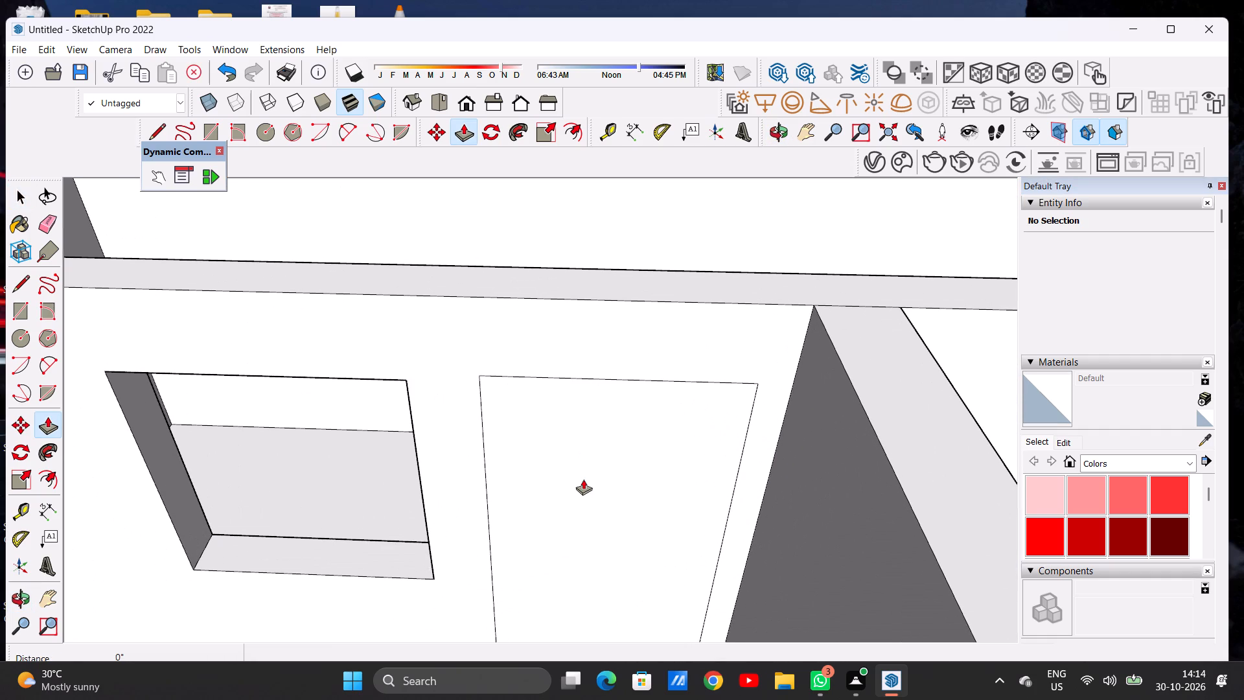
pyautogui.click(583, 479)
pyautogui.click(582, 463)
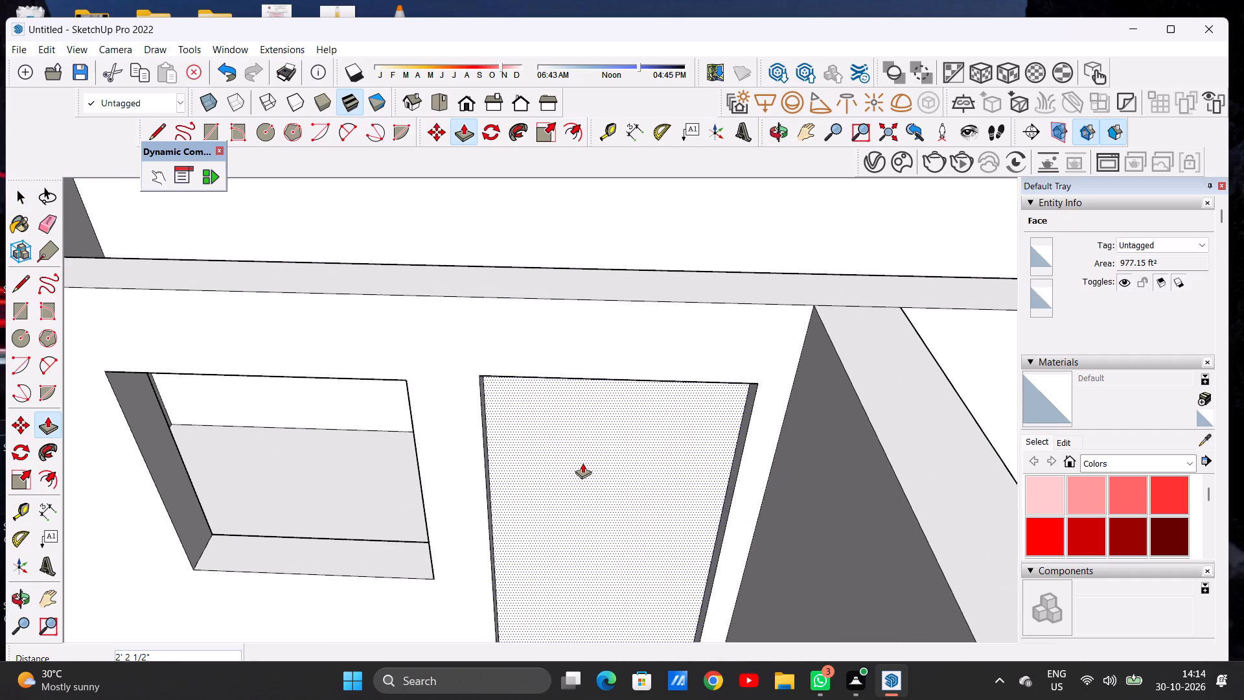
pyautogui.press('space')
# Offset the recessed door face's outline inward by about 1'-7" to form a frame border.
pyautogui.scroll(-3, 586, 425)
pyautogui.scroll(1, 571, 417)
pyautogui.scroll(-6, 569, 417)
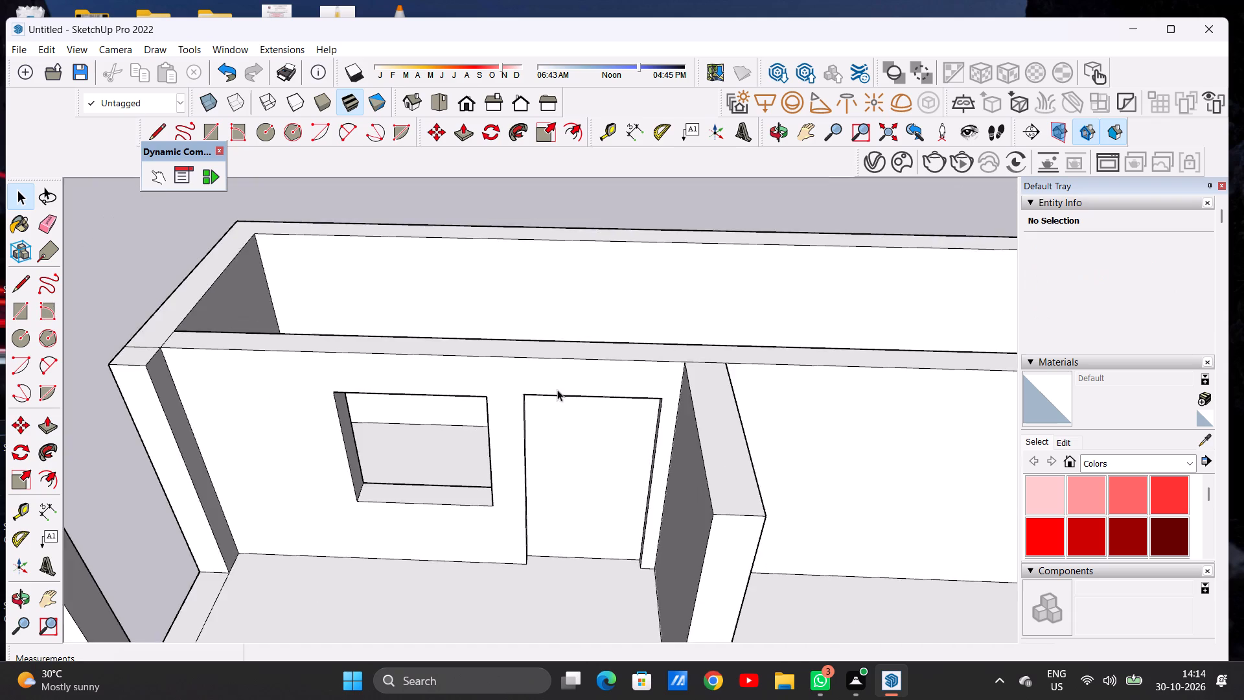
pyautogui.scroll(-2, 557, 390)
pyautogui.moveTo(559, 487); pyautogui.dragTo(555, 332, button='middle')
pyautogui.scroll(6, 586, 419)
pyautogui.write('OF')
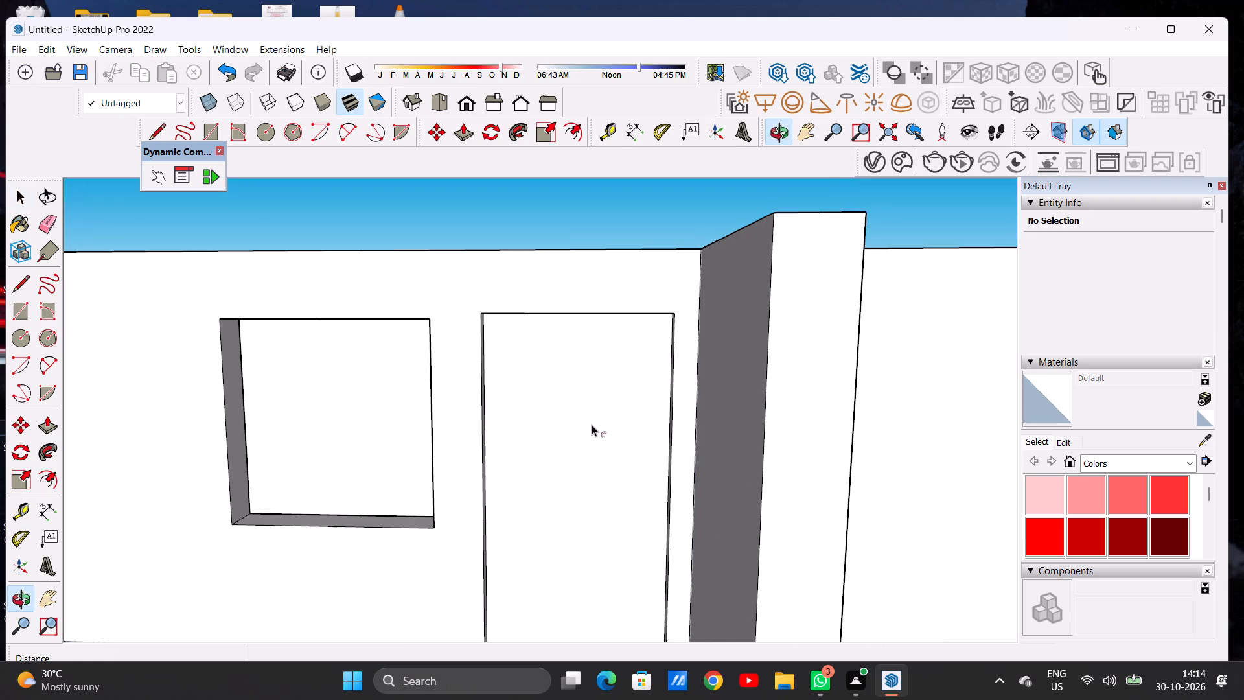
pyautogui.scroll(-1, 540, 419)
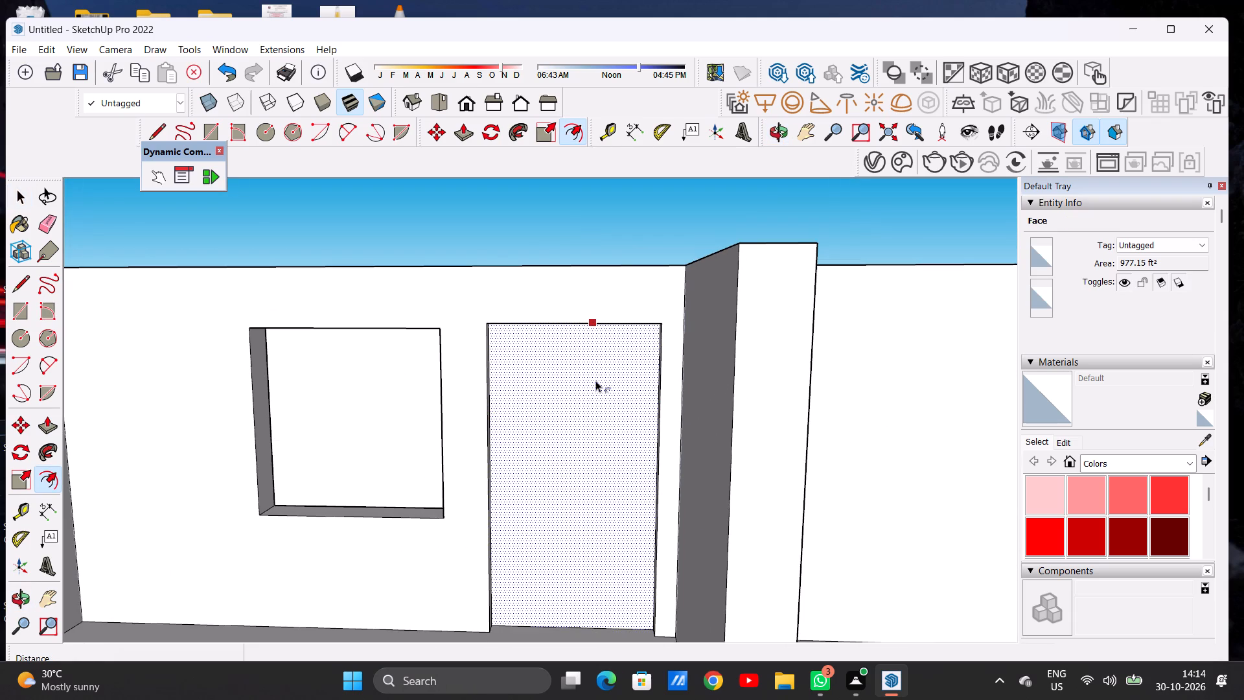
pyautogui.click(588, 349)
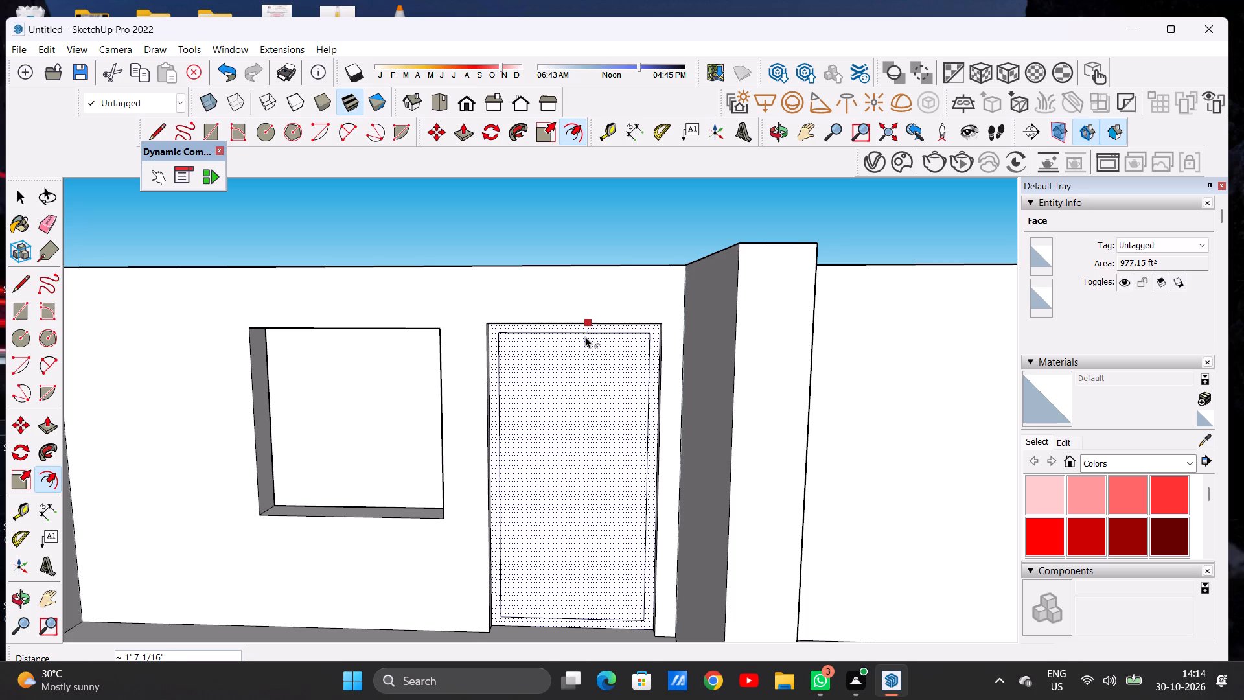
pyautogui.click(584, 334)
pyautogui.press('space')
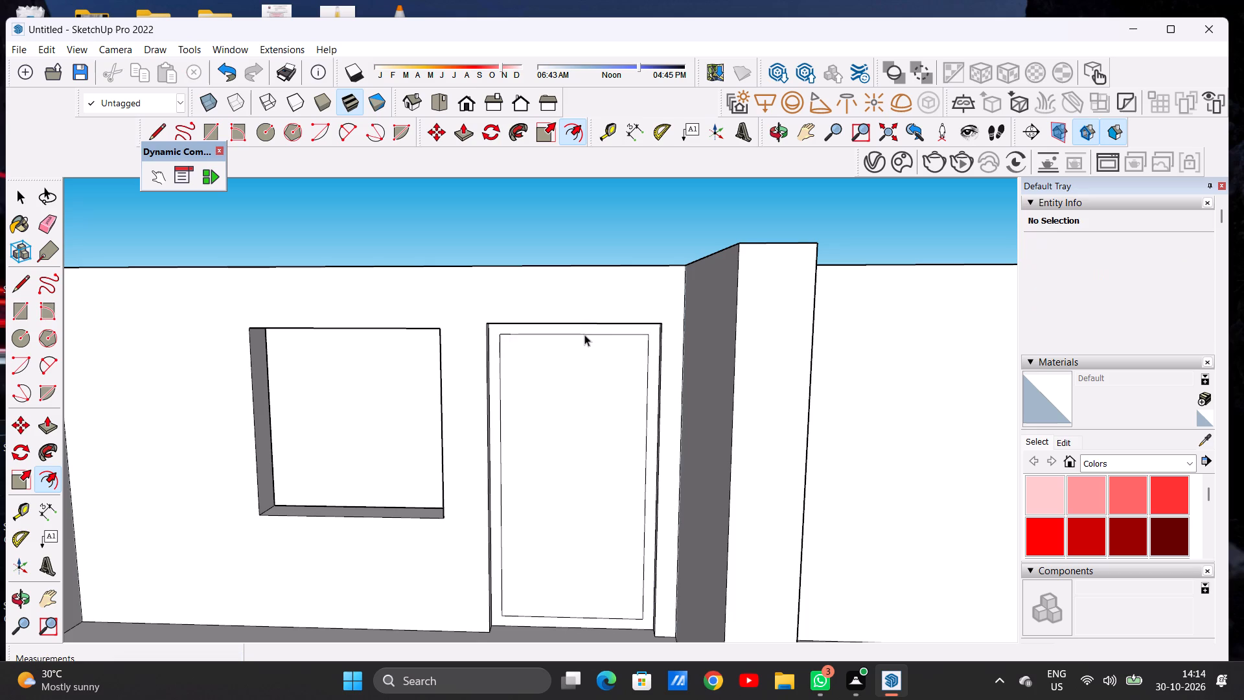
# Examine the window opening and the framed door in the left bay from several front viewpoints and distances.
pyautogui.scroll(-4, 564, 336)
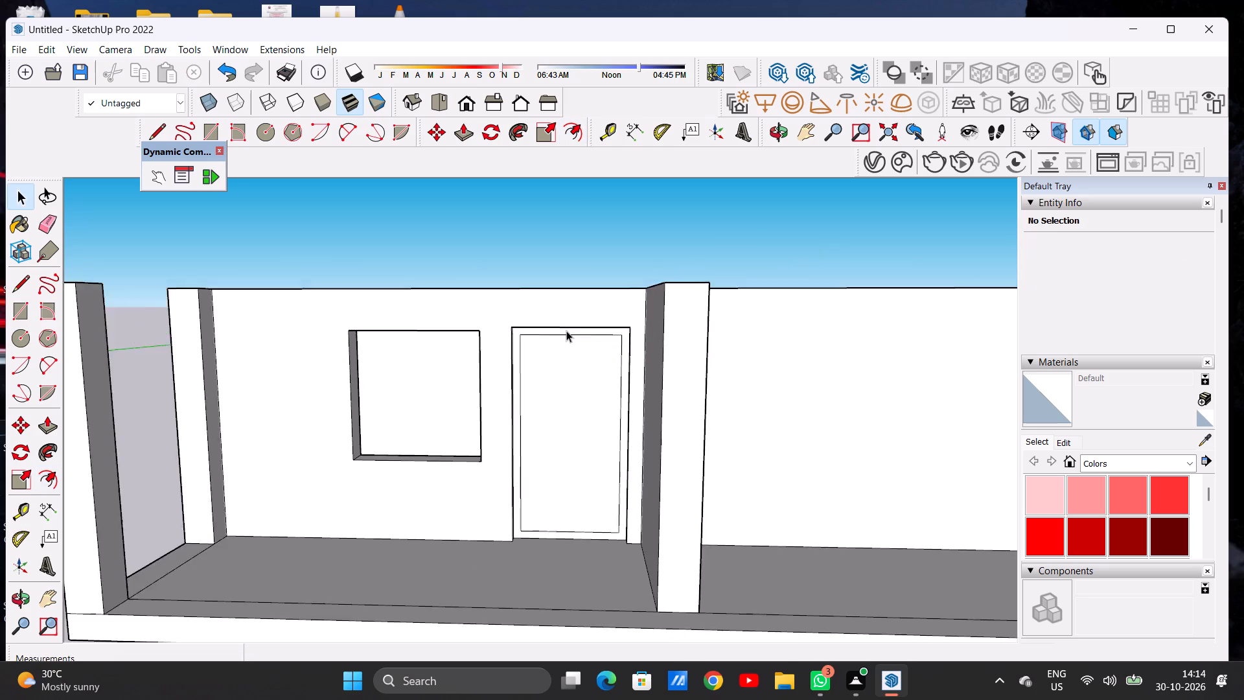
pyautogui.scroll(-4, 566, 331)
pyautogui.moveTo(559, 360); pyautogui.dragTo(541, 353, button='middle')
pyautogui.scroll(14, 583, 355)
pyautogui.scroll(-2, 614, 345)
pyautogui.scroll(5, 614, 345)
pyautogui.scroll(-10, 614, 345)
pyautogui.scroll(1, 617, 357)
pyautogui.scroll(-3, 617, 357)
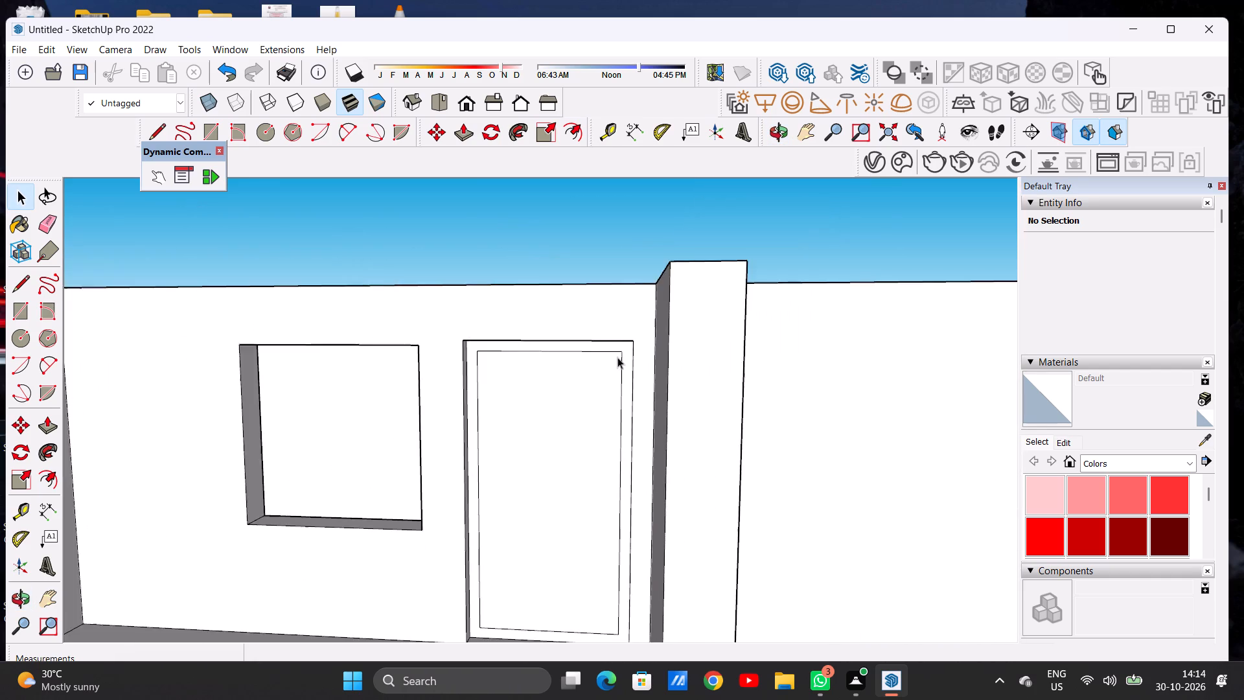
pyautogui.scroll(-12, 617, 357)
pyautogui.scroll(8, 531, 369)
pyautogui.moveTo(477, 390); pyautogui.dragTo(515, 349, button='middle')
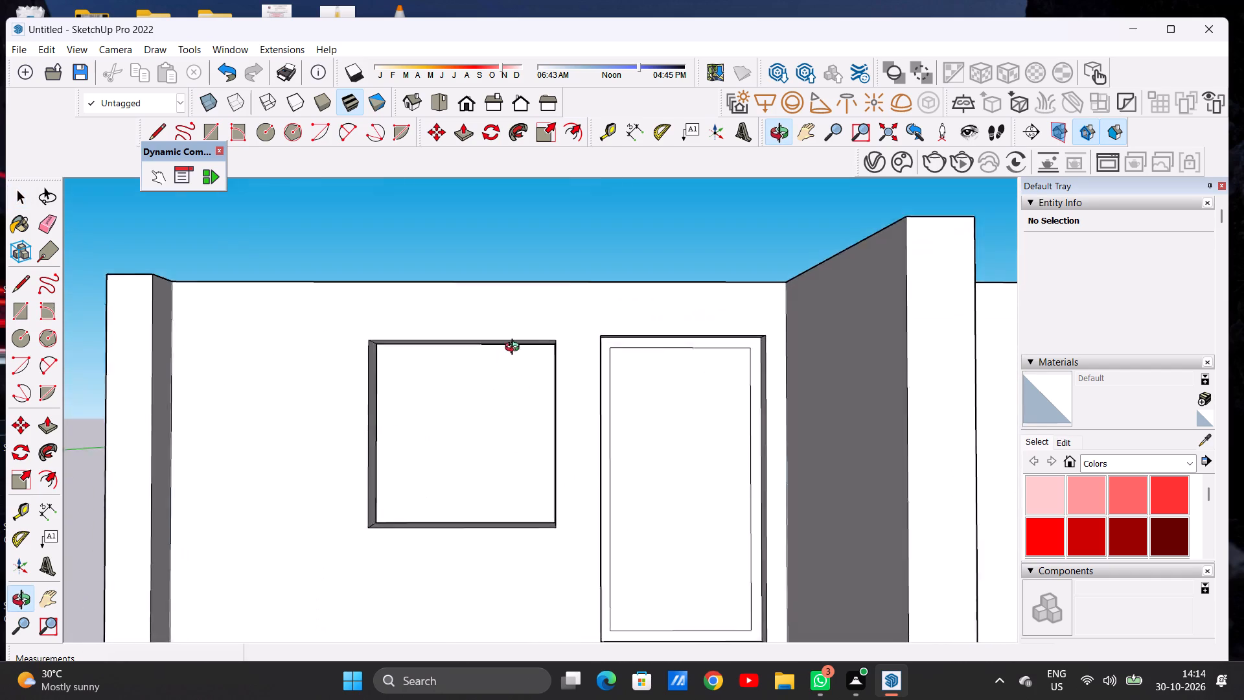
pyautogui.moveTo(515, 349); pyautogui.dragTo(491, 408, button='middle')
pyautogui.scroll(1, 491, 408)
pyautogui.scroll(-6, 525, 456)
pyautogui.moveTo(522, 483); pyautogui.dragTo(535, 468, button='middle')
pyautogui.scroll(3, 538, 452)
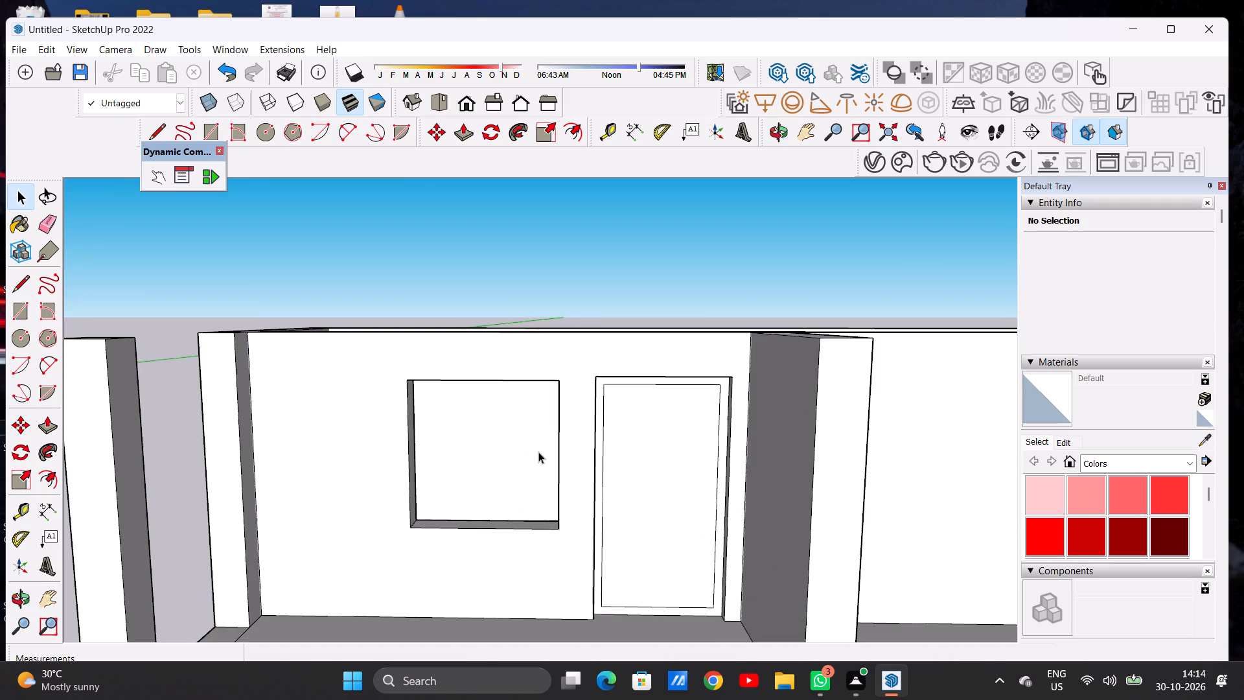
pyautogui.scroll(-3, 538, 452)
pyautogui.moveTo(535, 452); pyautogui.dragTo(527, 454, button='middle')
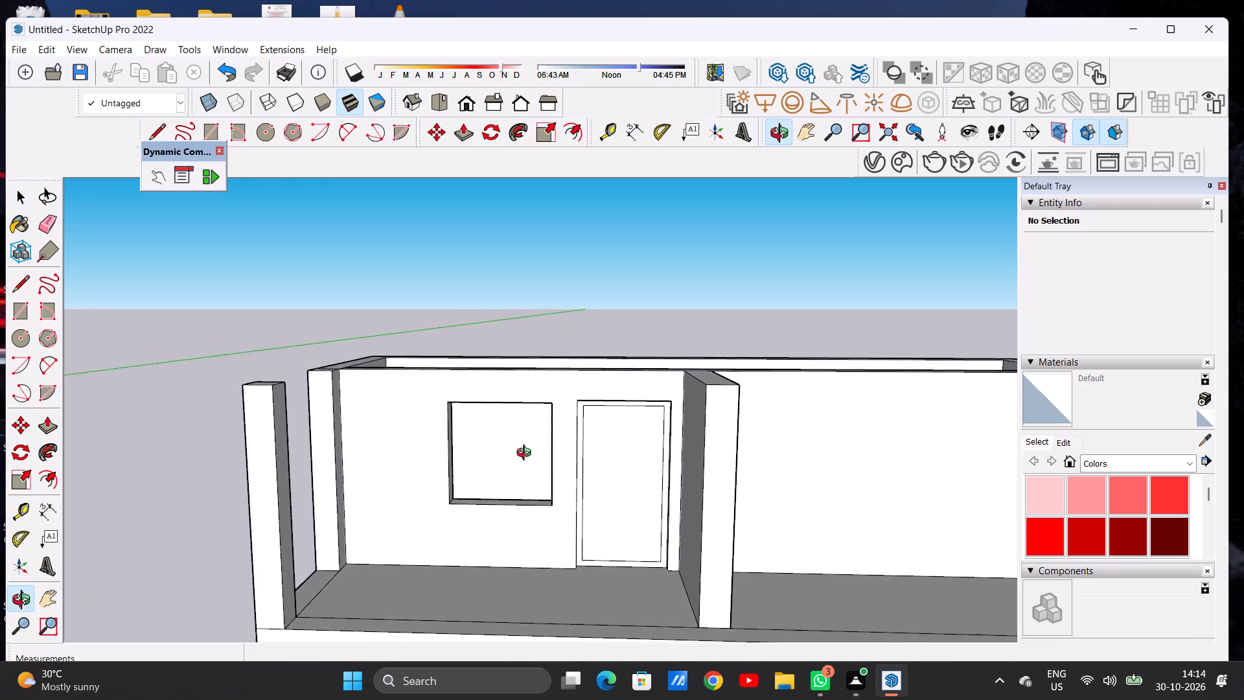
pyautogui.moveTo(527, 454); pyautogui.dragTo(527, 441, button='middle')
pyautogui.scroll(4, 527, 441)
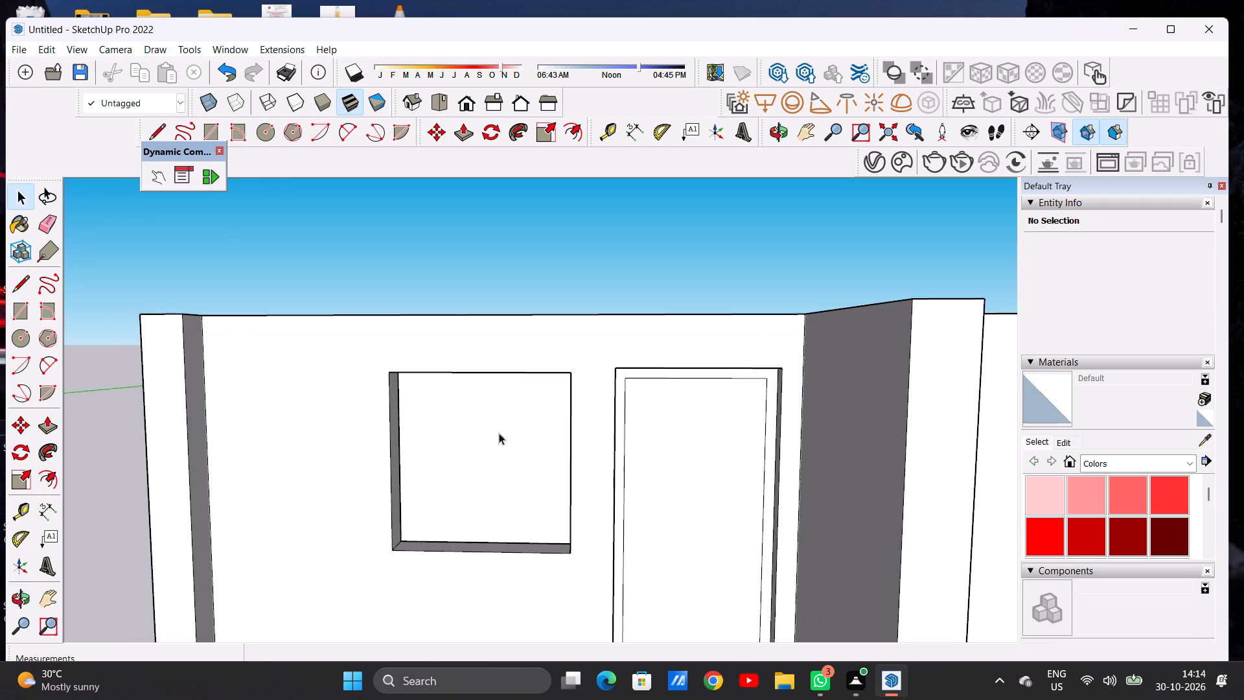
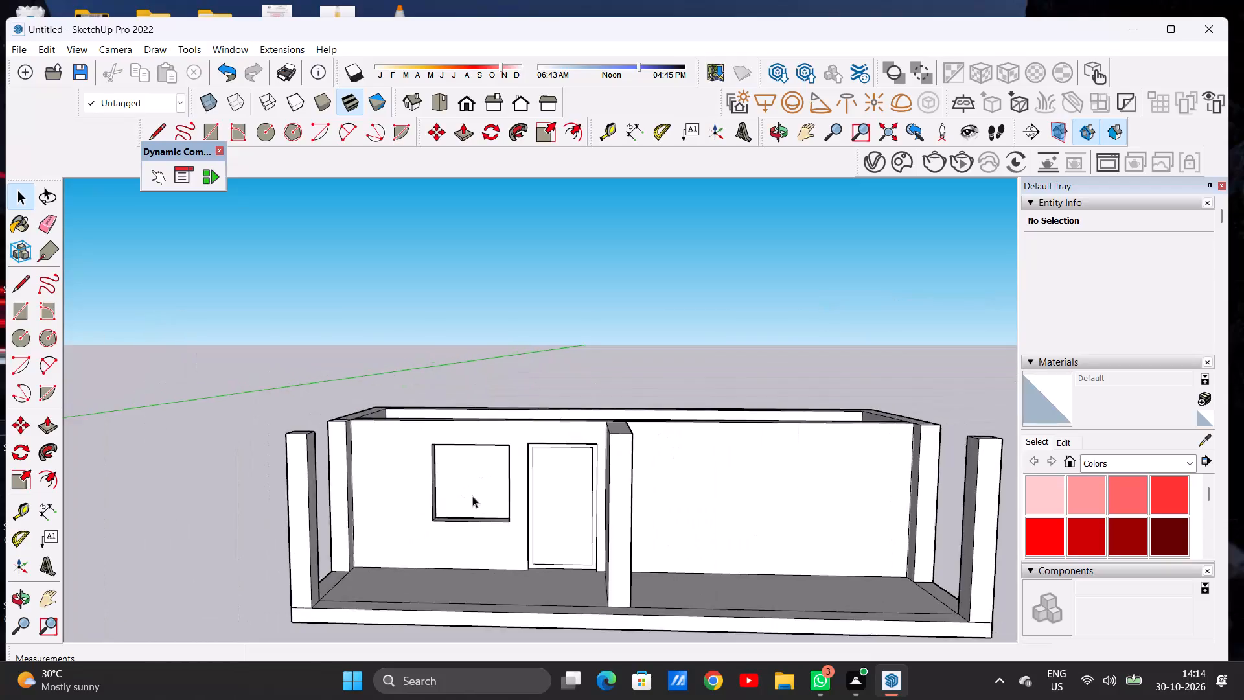
# Undo the last three edits in the left bay: the door frame offset, the door recess and the window opening.
pyautogui.moveTo(494, 480); pyautogui.dragTo(501, 589, button='middle')
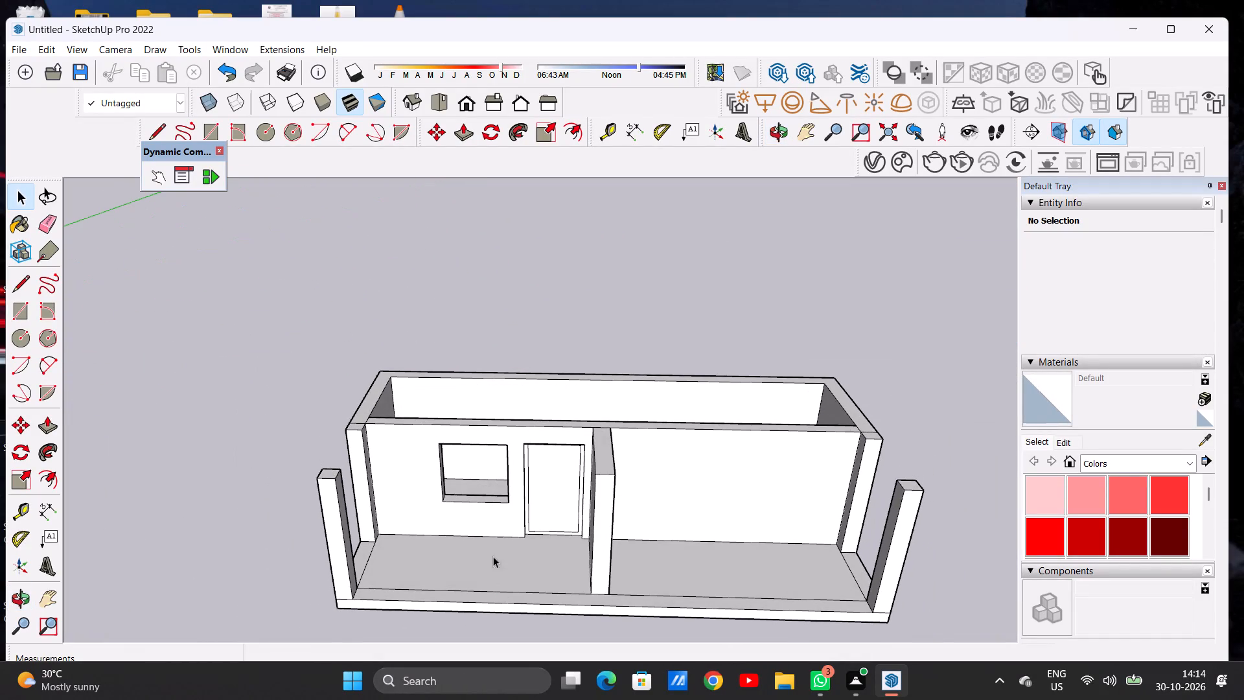
pyautogui.scroll(5, 486, 524)
pyautogui.moveTo(485, 495); pyautogui.dragTo(483, 451, button='middle')
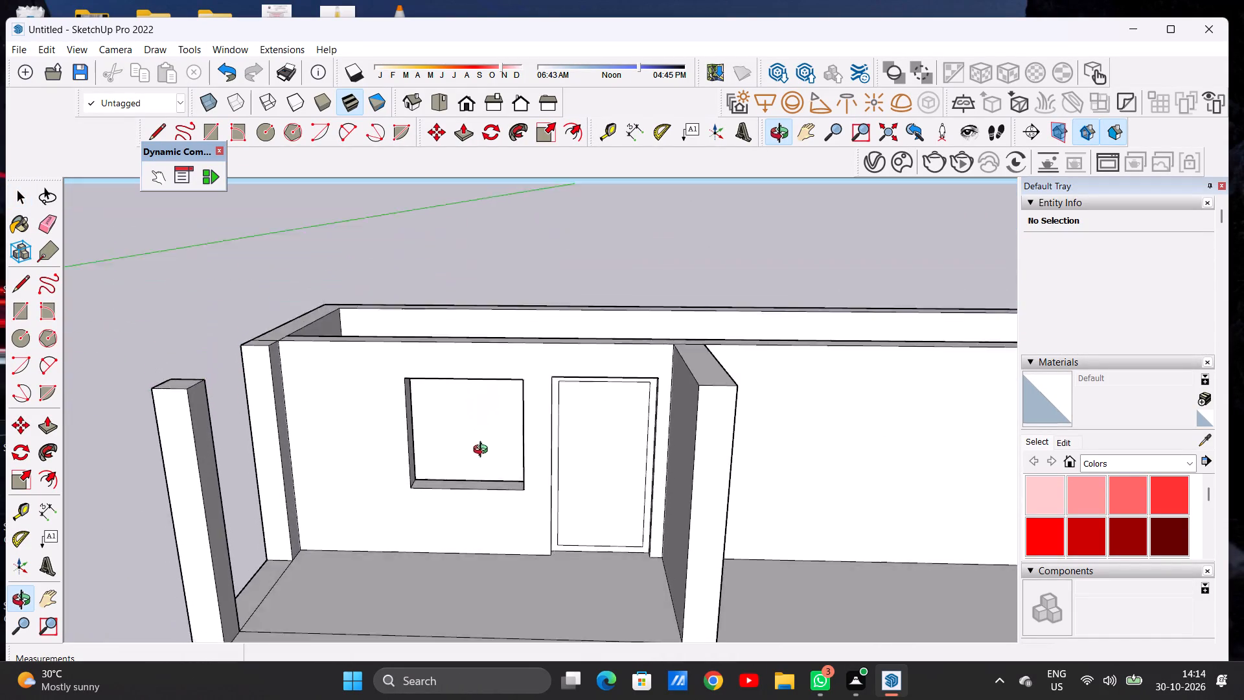
pyautogui.moveTo(483, 451); pyautogui.dragTo(481, 504, button='middle')
pyautogui.hotkey('ctrl', 'z')
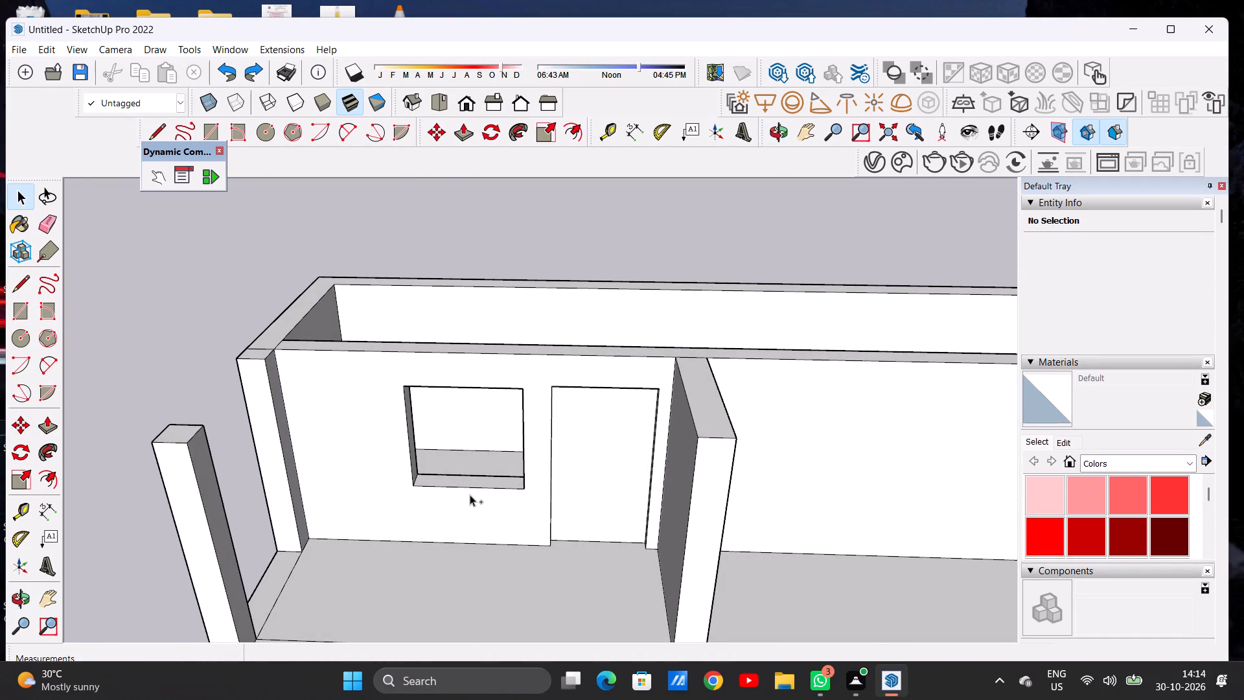
pyautogui.hotkey('ctrl', 'z')
pyautogui.hotkey('ctrl', 'z')
# Push/Pull the door face in the left bay about 3'-2 1/2" into the front wall to form a recess.
pyautogui.moveTo(551, 400); pyautogui.dragTo(279, 462, button='middle')
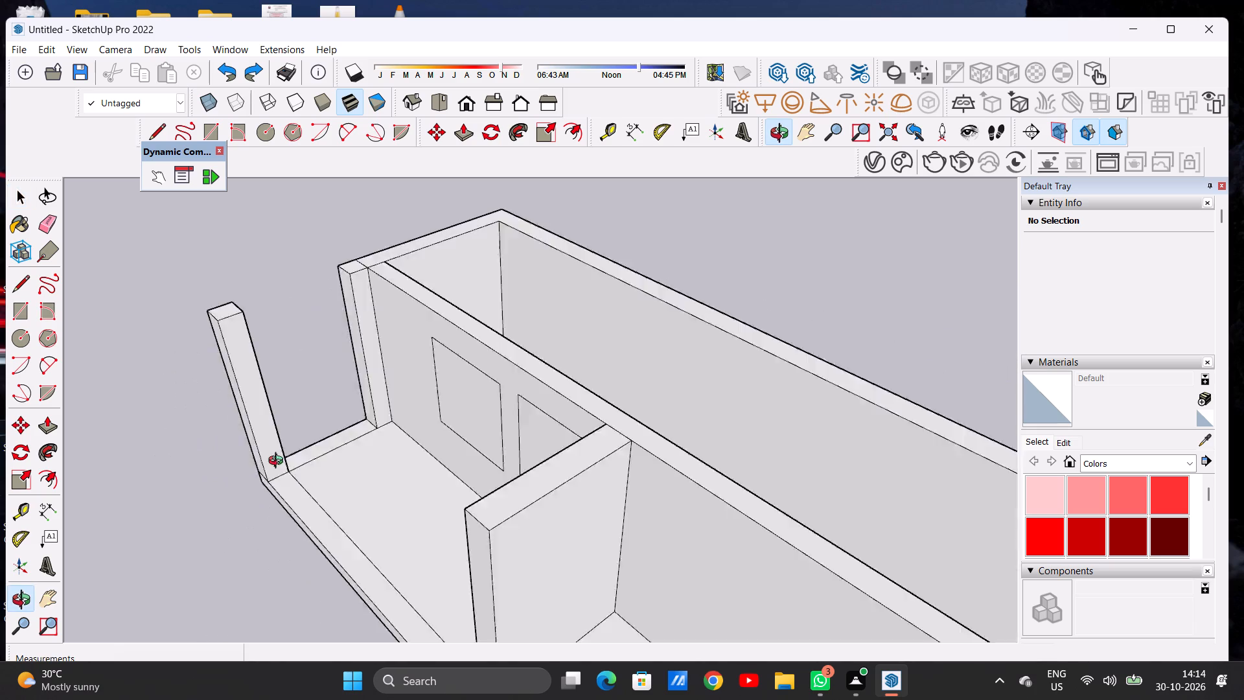
pyautogui.moveTo(279, 462); pyautogui.dragTo(249, 467, button='middle')
pyautogui.moveTo(483, 412); pyautogui.dragTo(710, 371, button='middle')
pyautogui.scroll(-5, 580, 418)
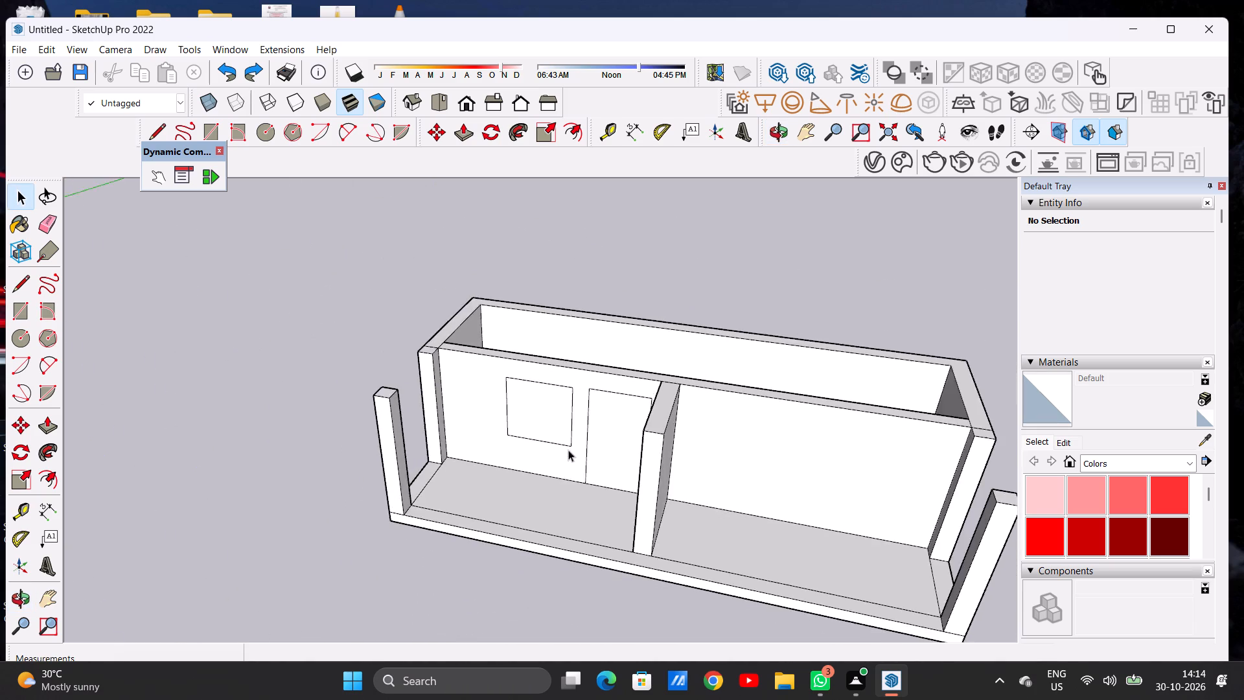
pyautogui.moveTo(568, 450); pyautogui.dragTo(632, 367, button='middle')
pyautogui.scroll(5, 619, 399)
pyautogui.press('p')
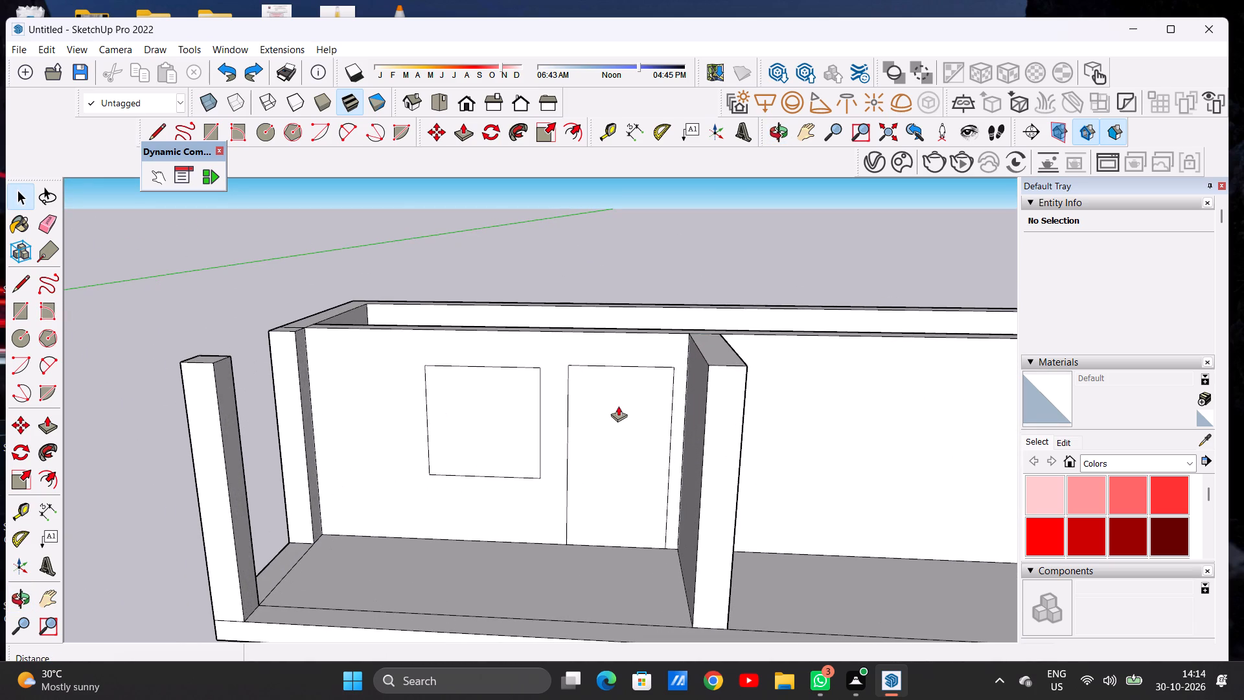
pyautogui.scroll(6, 622, 427)
pyautogui.click(605, 437)
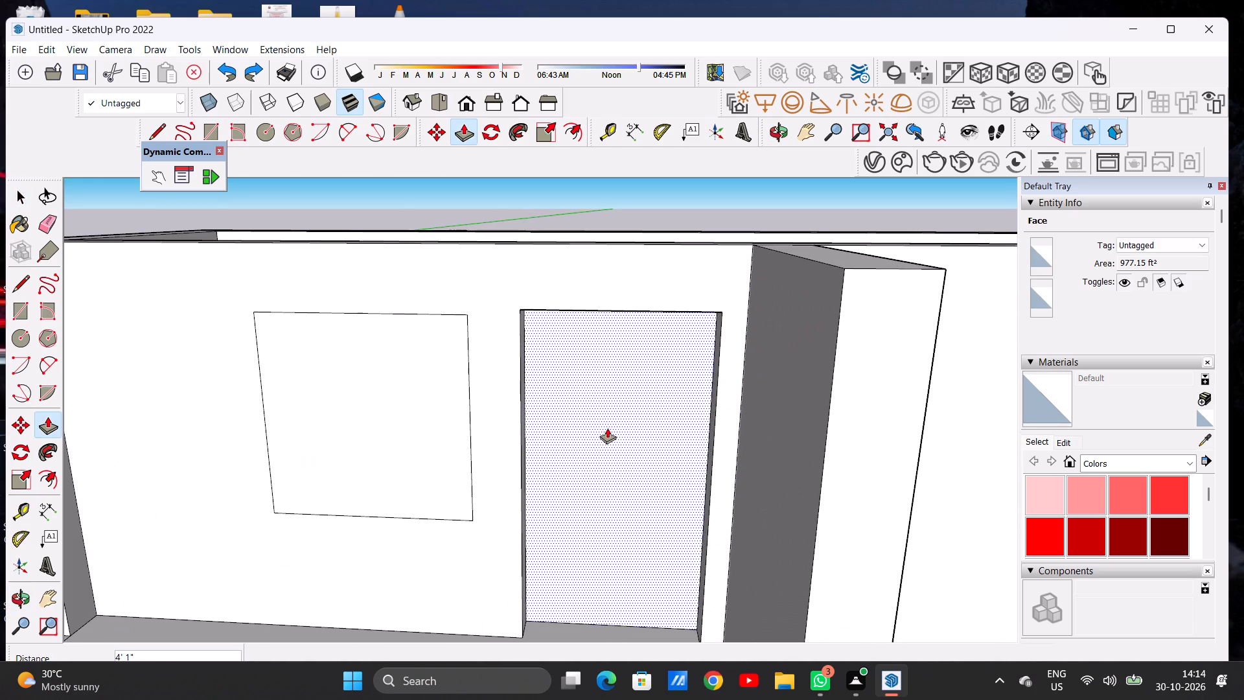
pyautogui.click(605, 430)
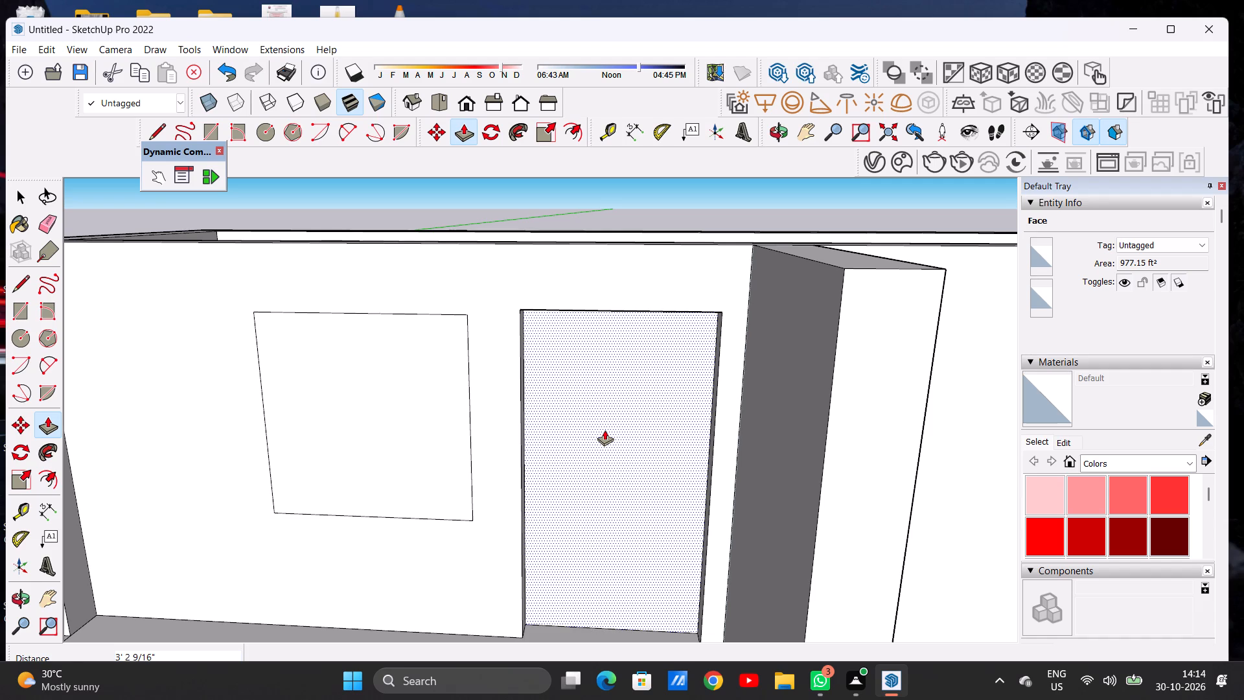
pyautogui.press('space')
# Offset the recessed door face's outline inward by about 1'-7 1/2" to form a frame border.
pyautogui.scroll(-5, 540, 432)
pyautogui.moveTo(561, 471); pyautogui.dragTo(556, 399, button='middle')
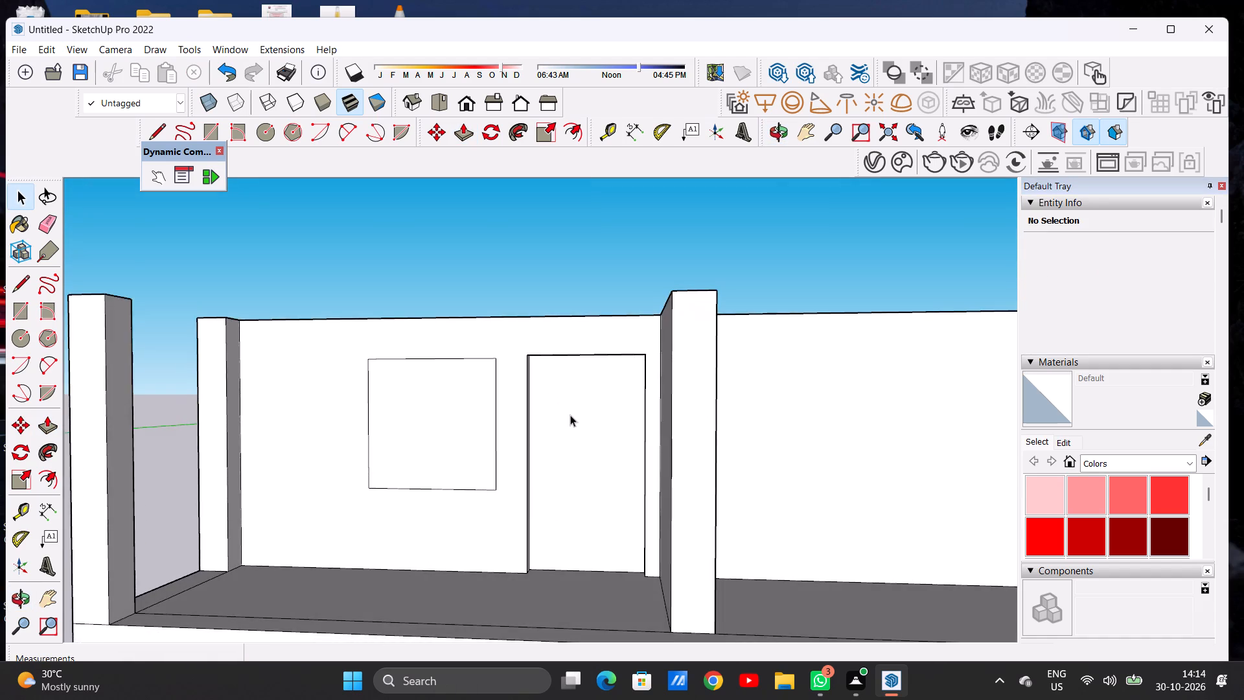
pyautogui.scroll(5, 570, 415)
pyautogui.write('OF')
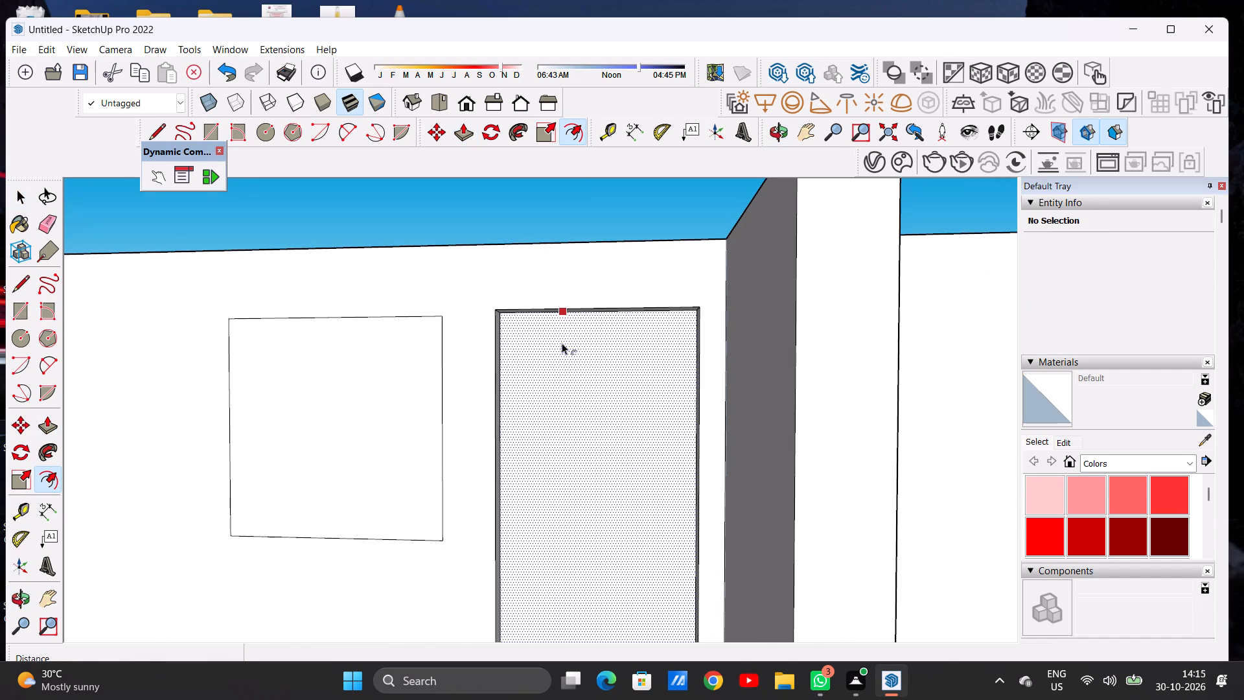
pyautogui.click(562, 343)
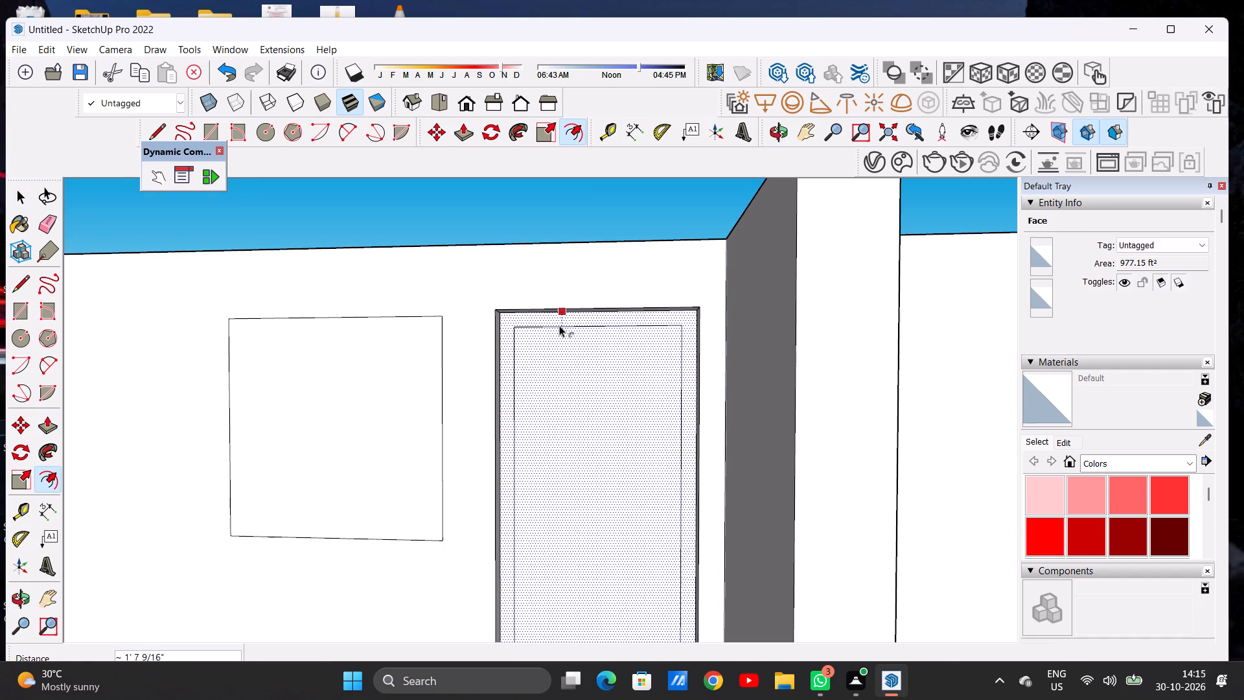
pyautogui.click(561, 326)
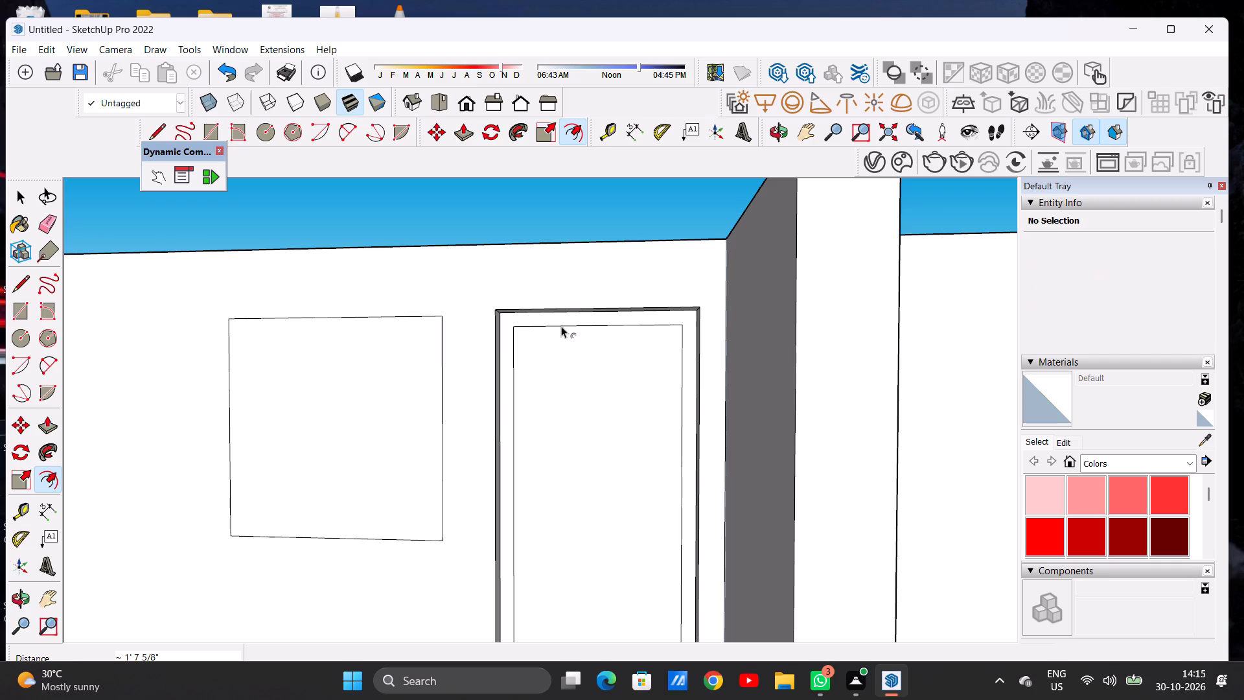
pyautogui.press('space')
# Offset the square window's outline inward by about 1'-6" to form a window frame border.
pyautogui.scroll(-5, 579, 421)
pyautogui.moveTo(533, 425); pyautogui.dragTo(551, 472, button='middle')
pyautogui.scroll(4, 439, 449)
pyautogui.moveTo(439, 467); pyautogui.dragTo(435, 449, button='middle')
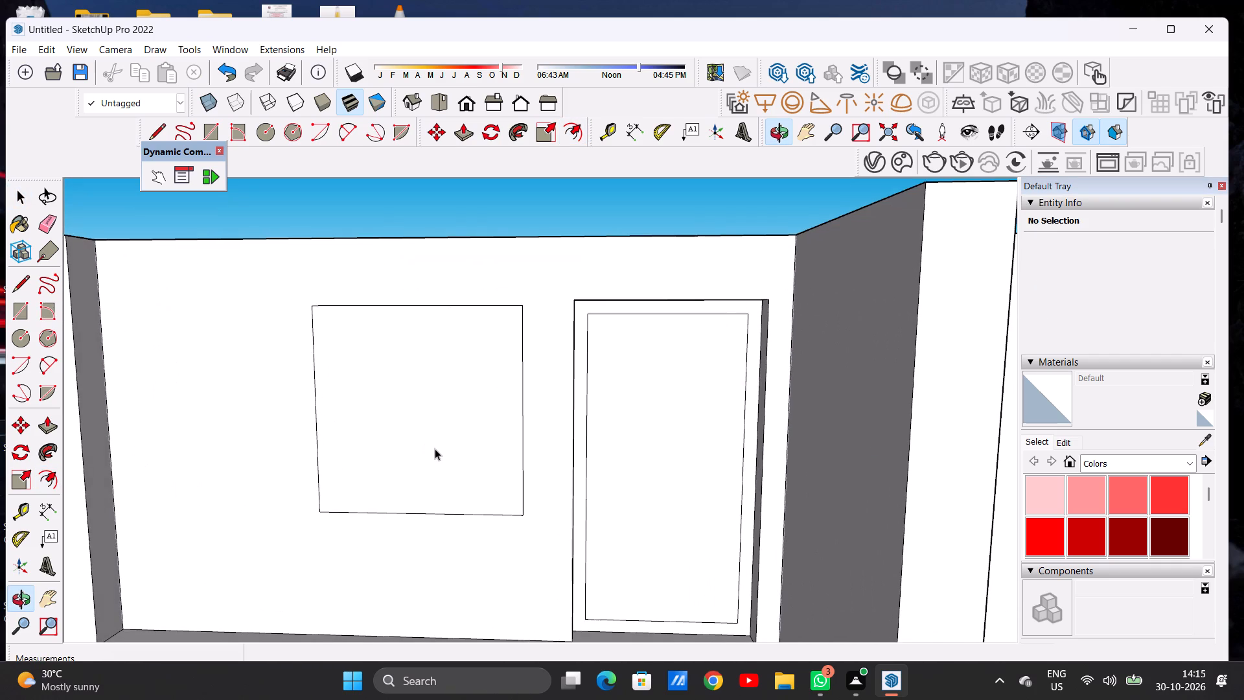
pyautogui.write('OF')
pyautogui.click(389, 319)
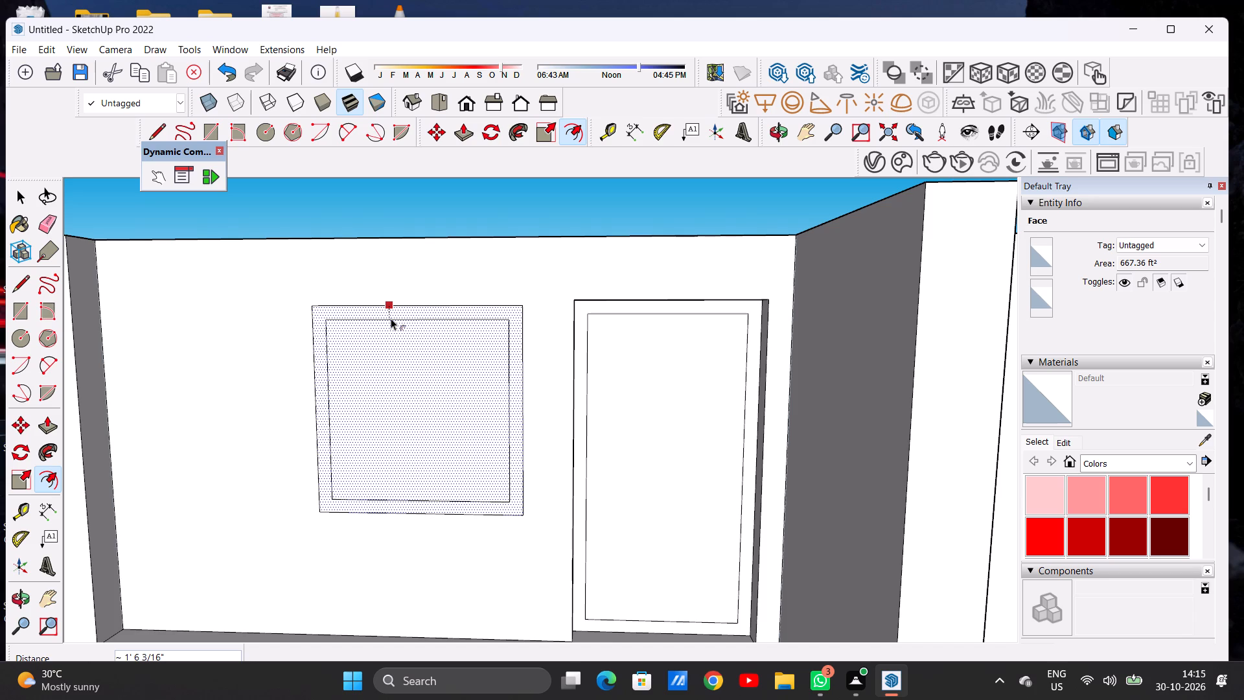
pyautogui.click(391, 318)
pyautogui.press('space')
# Draw two closely spaced vertical lines, about 22'-10" long, across the middle of the inner window square to outline a mullion.
pyautogui.scroll(-7, 498, 371)
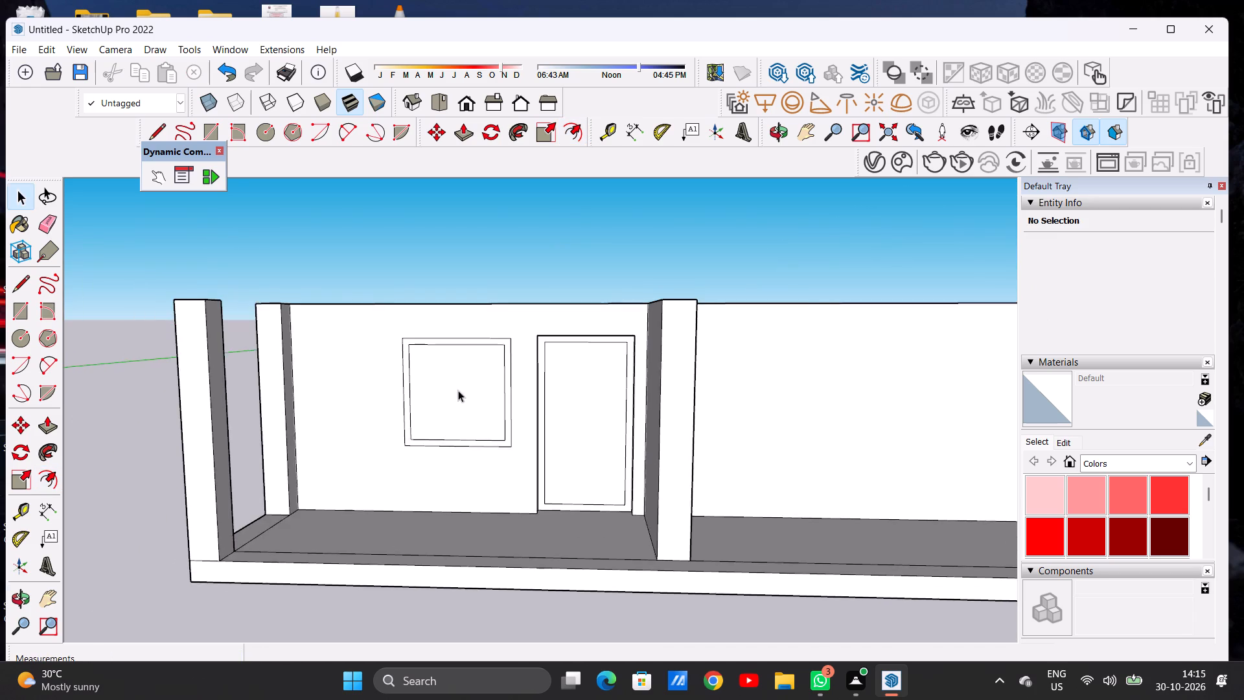
pyautogui.moveTo(457, 391); pyautogui.dragTo(466, 377, button='middle')
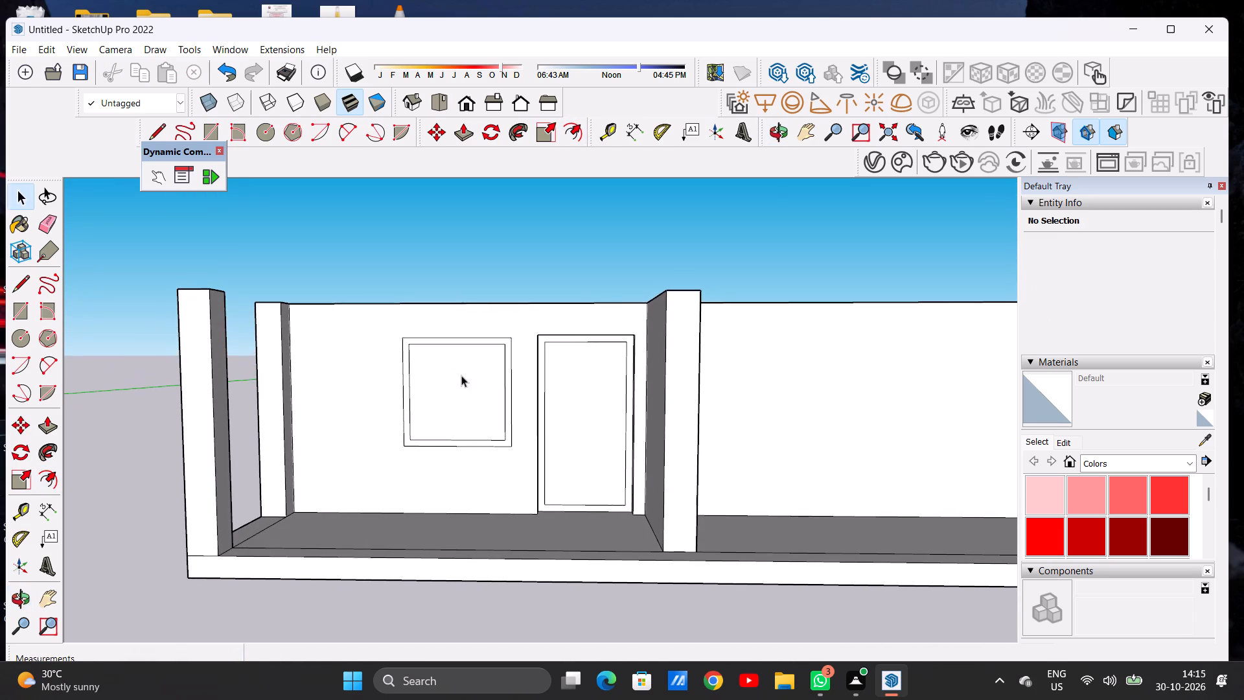
pyautogui.scroll(6, 445, 376)
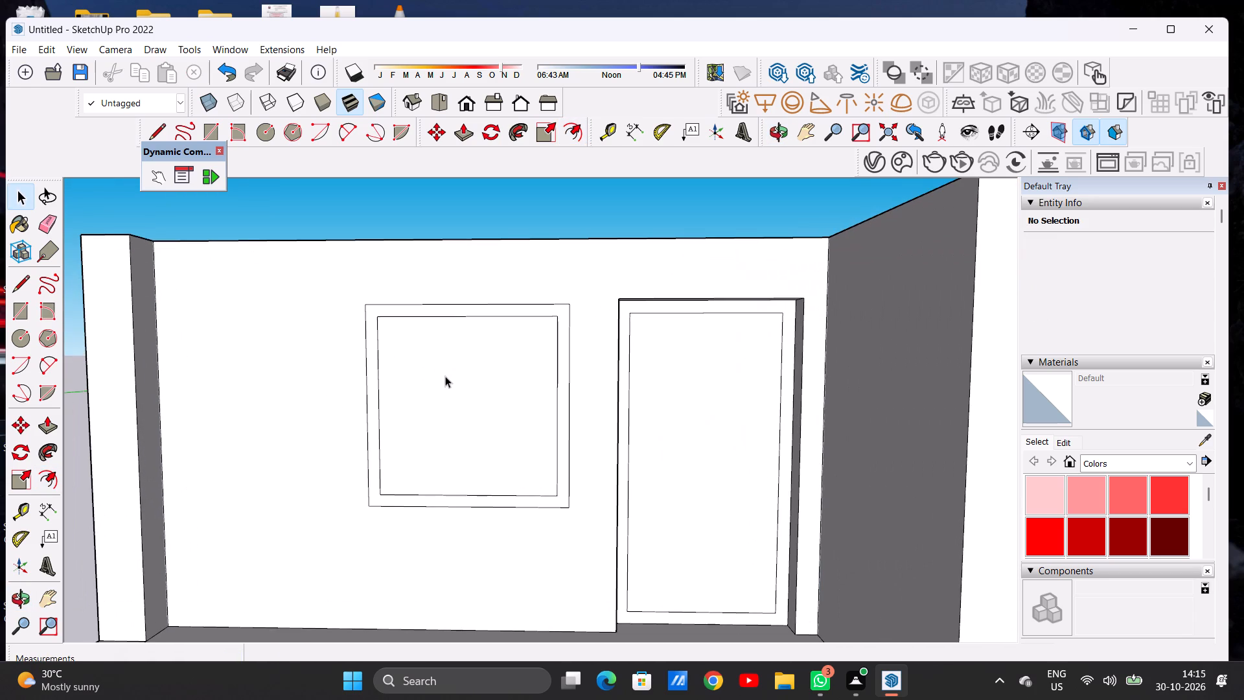
pyautogui.press('l')
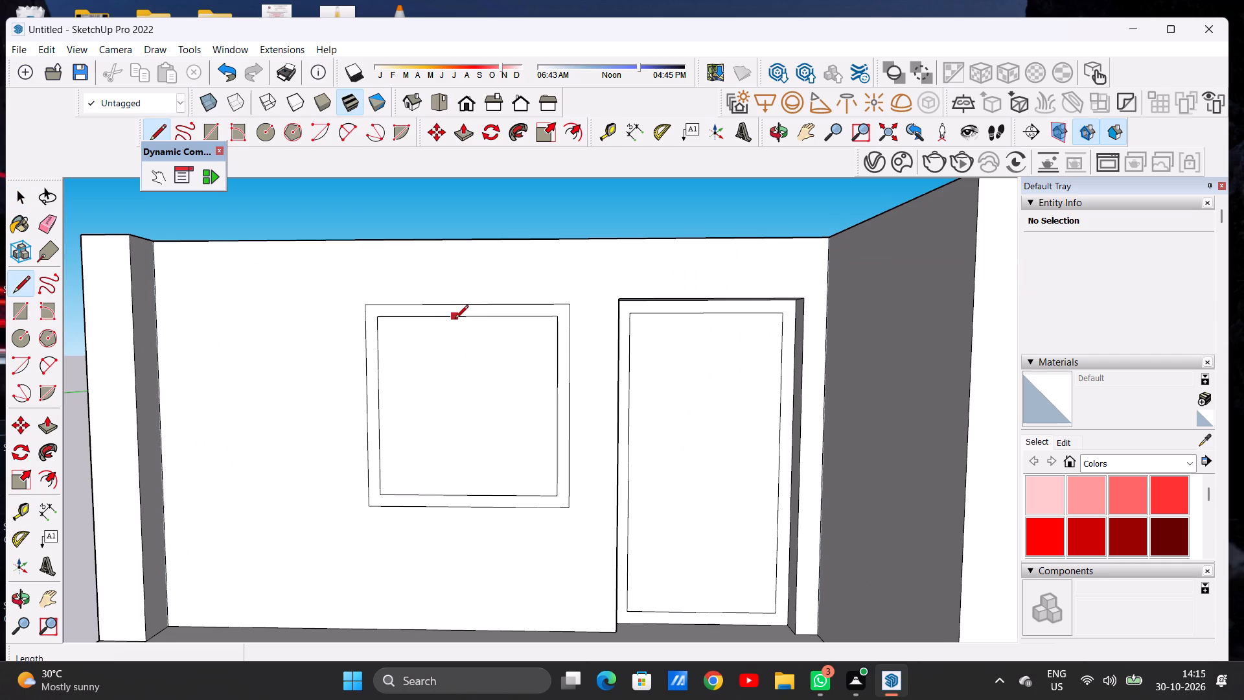
pyautogui.click(457, 319)
pyautogui.click(454, 493)
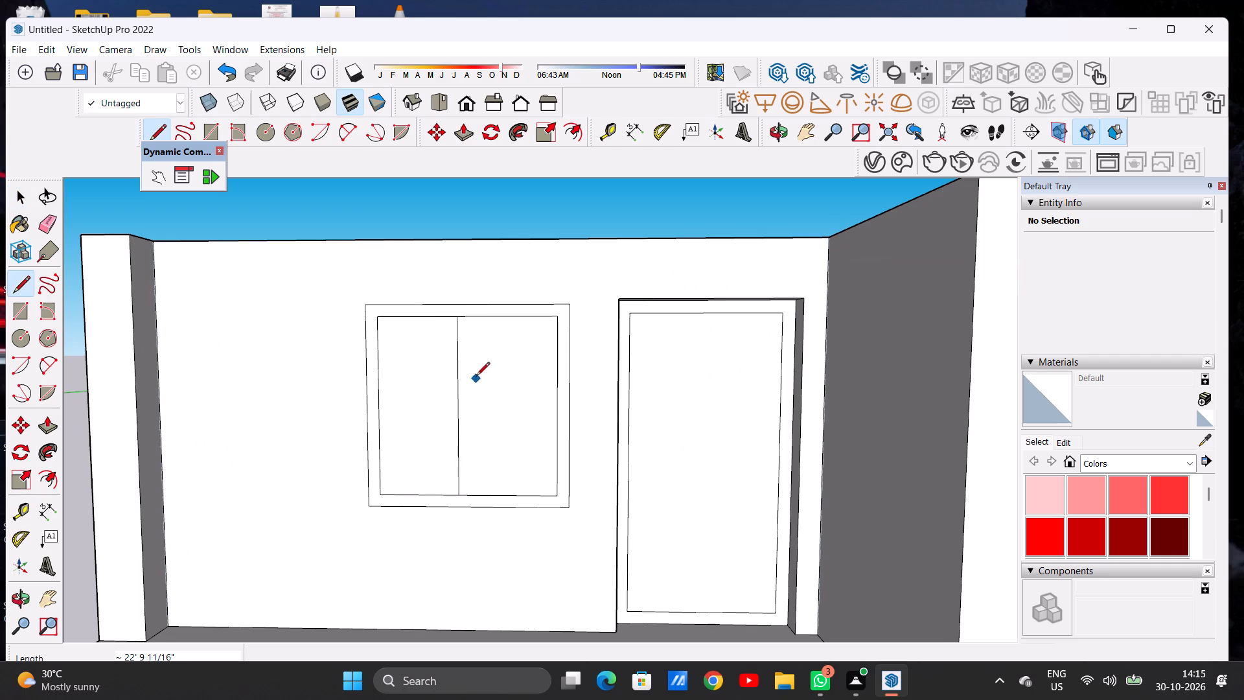
pyautogui.click(476, 316)
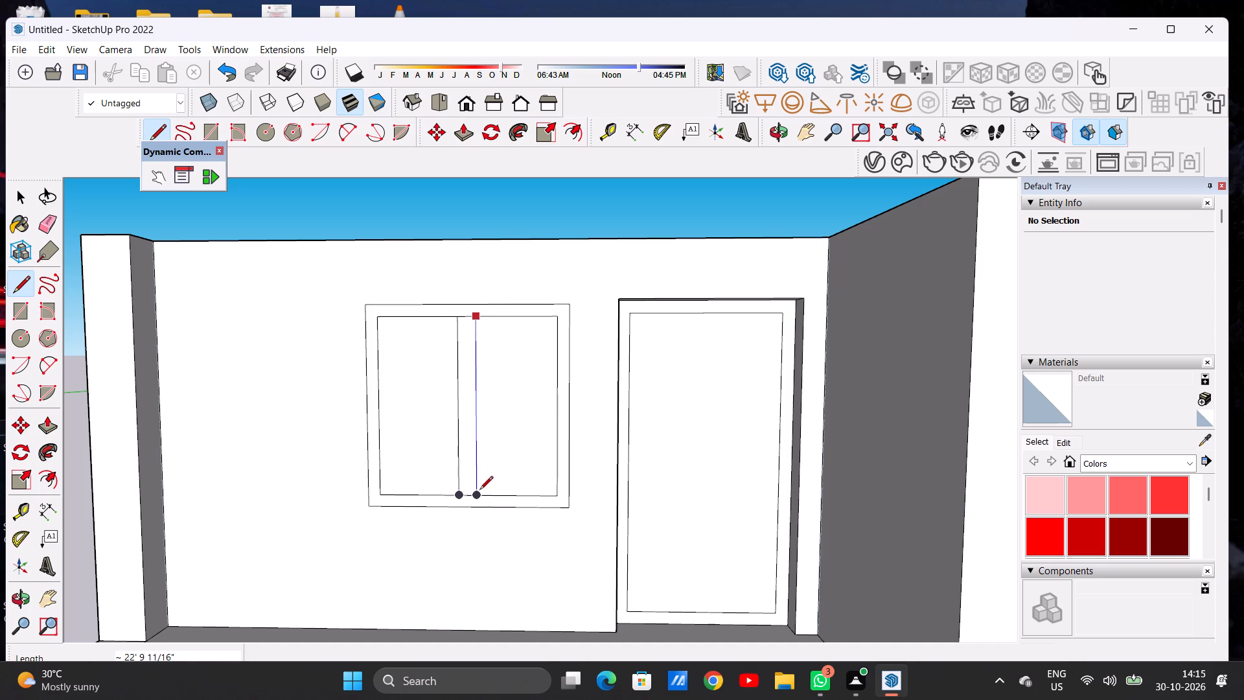
pyautogui.click(479, 491)
pyautogui.press('space')
# Examine the divided window and the framed door in the left bay from several distances and viewing angles.
pyautogui.scroll(-12, 478, 491)
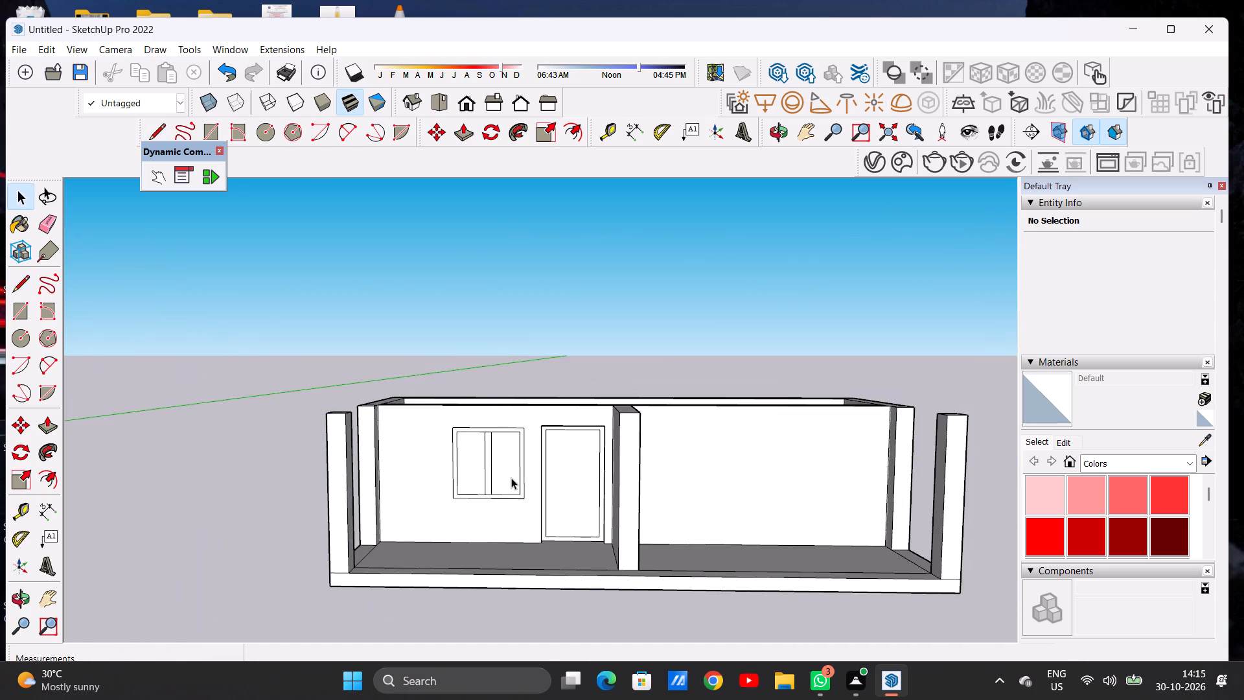
pyautogui.scroll(-7, 505, 467)
pyautogui.scroll(8, 534, 457)
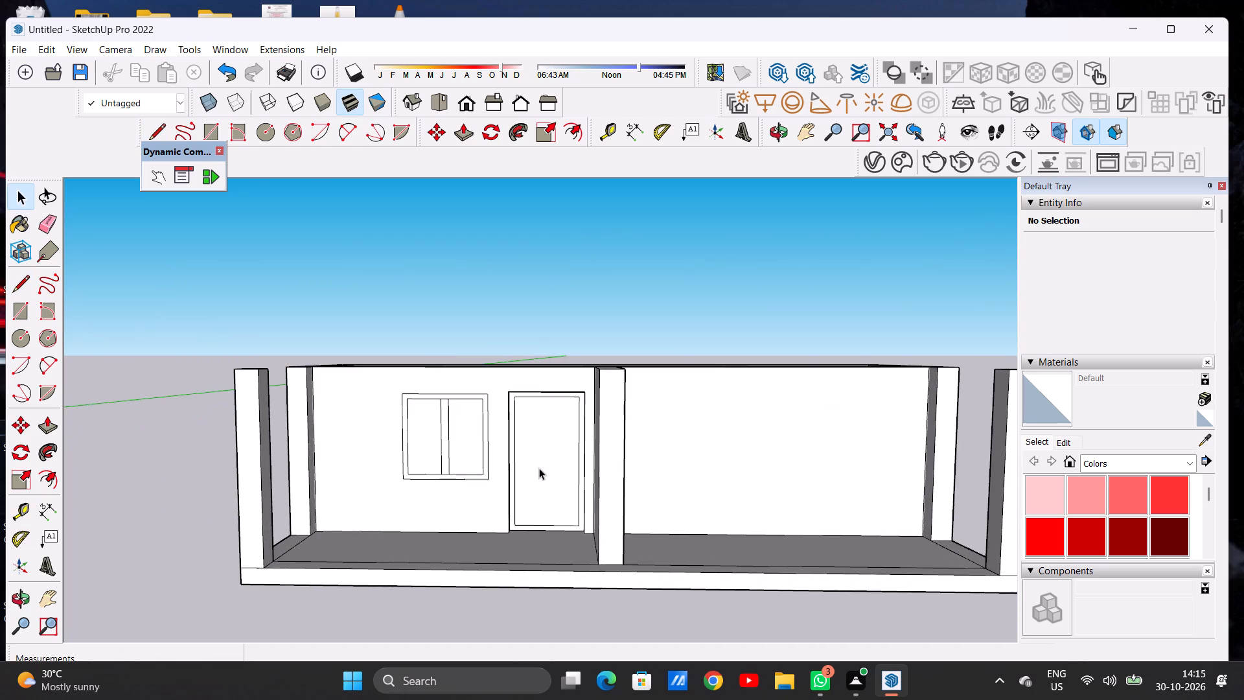
pyautogui.scroll(-3, 516, 423)
pyautogui.scroll(5, 488, 413)
pyautogui.scroll(-1, 543, 419)
pyautogui.scroll(6, 543, 419)
pyautogui.moveTo(547, 436); pyautogui.dragTo(490, 373, button='middle')
pyautogui.scroll(1, 510, 388)
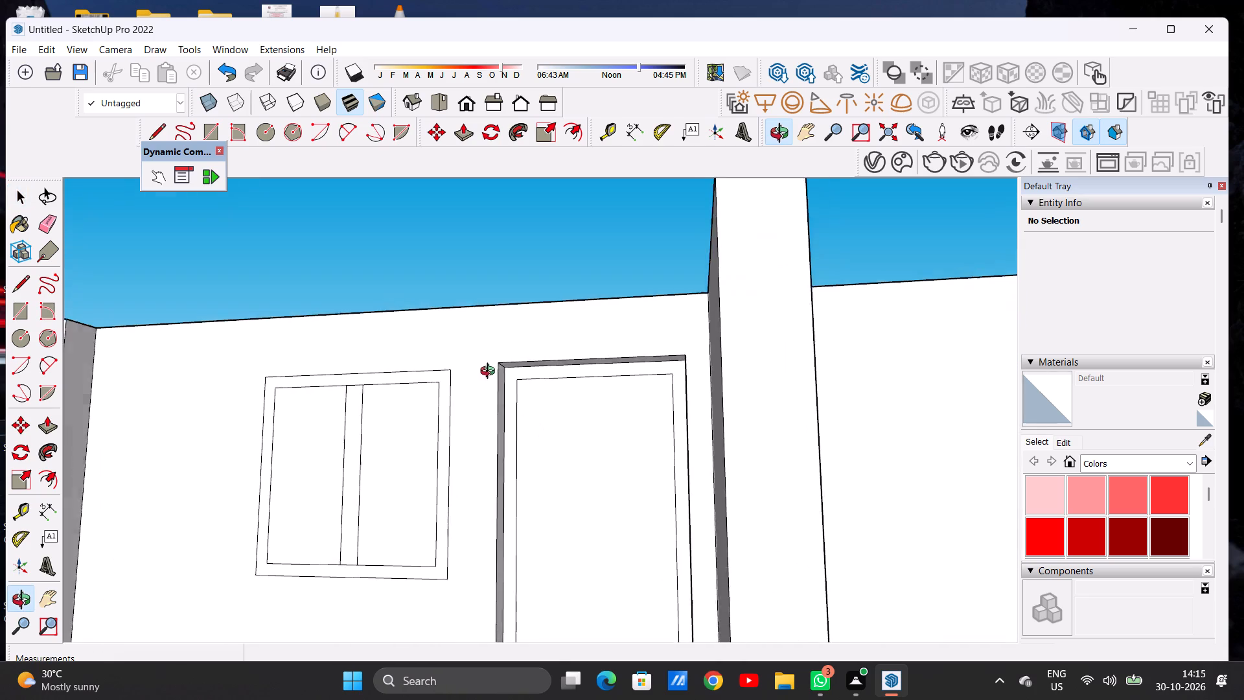
pyautogui.moveTo(490, 373); pyautogui.dragTo(520, 379, button='middle')
pyautogui.scroll(7, 538, 379)
pyautogui.scroll(-1, 538, 379)
pyautogui.scroll(13, 538, 379)
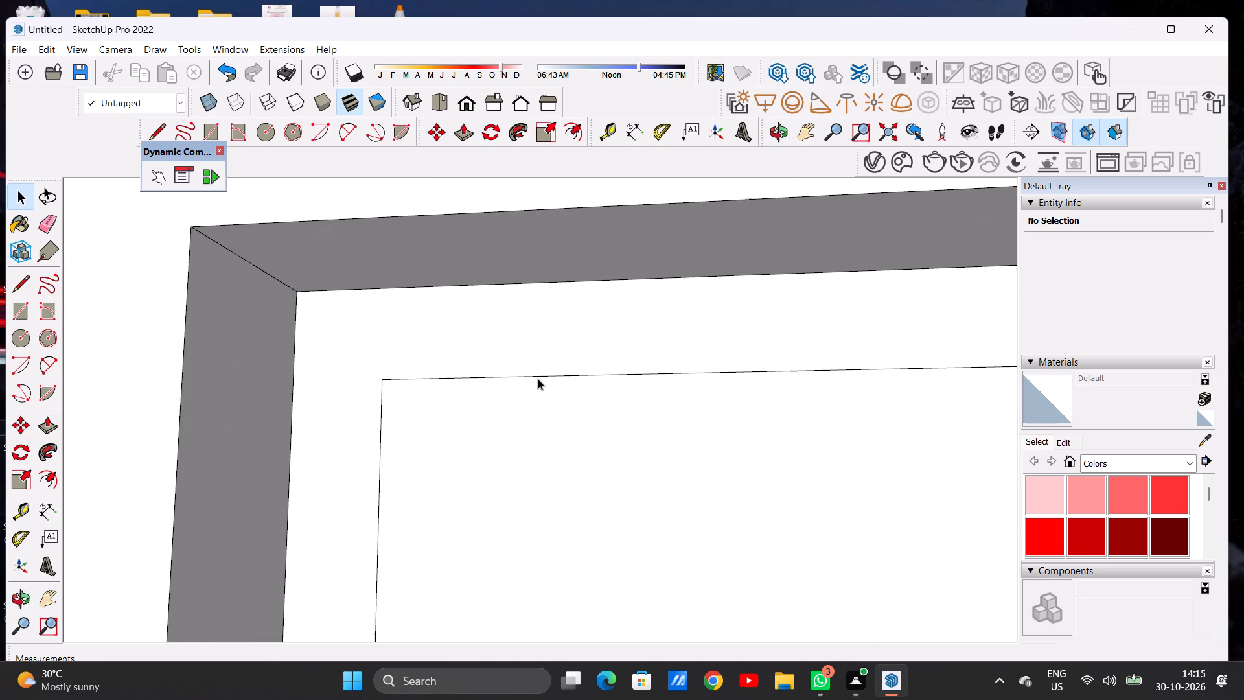
pyautogui.scroll(-20, 542, 383)
pyautogui.scroll(-12, 542, 383)
pyautogui.moveTo(520, 395); pyautogui.dragTo(523, 423, button='middle')
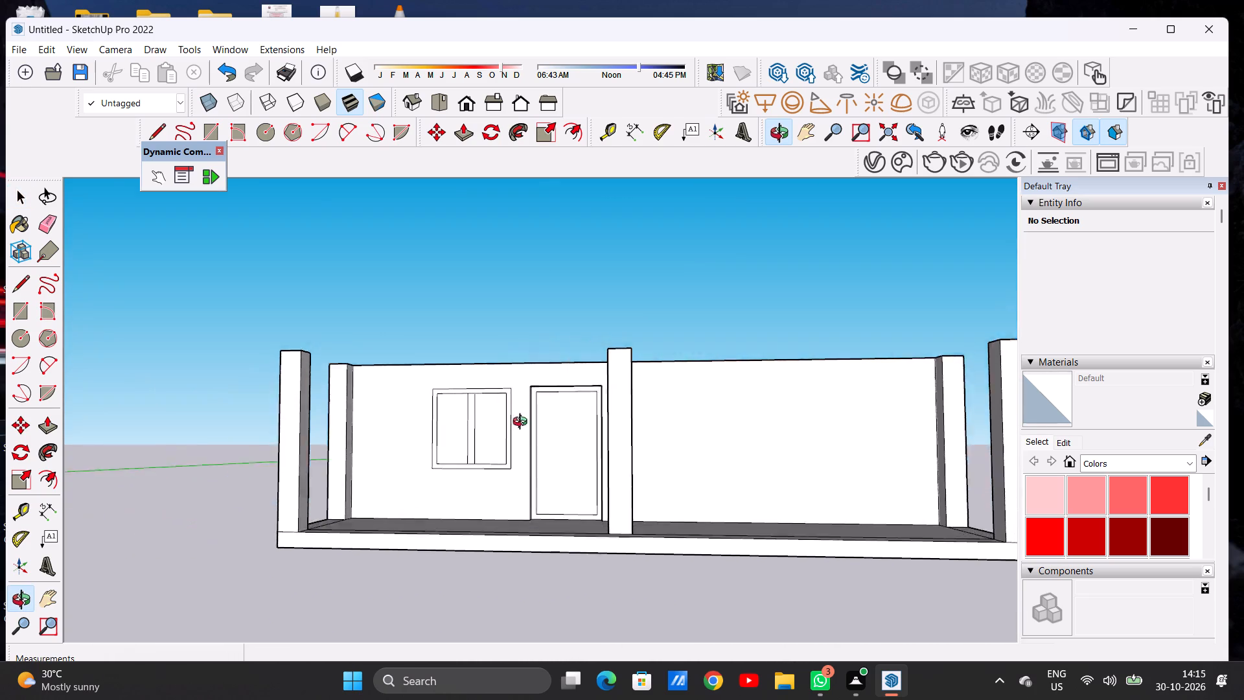
pyautogui.moveTo(523, 423); pyautogui.dragTo(540, 520, button='middle')
pyautogui.scroll(-8, 472, 445)
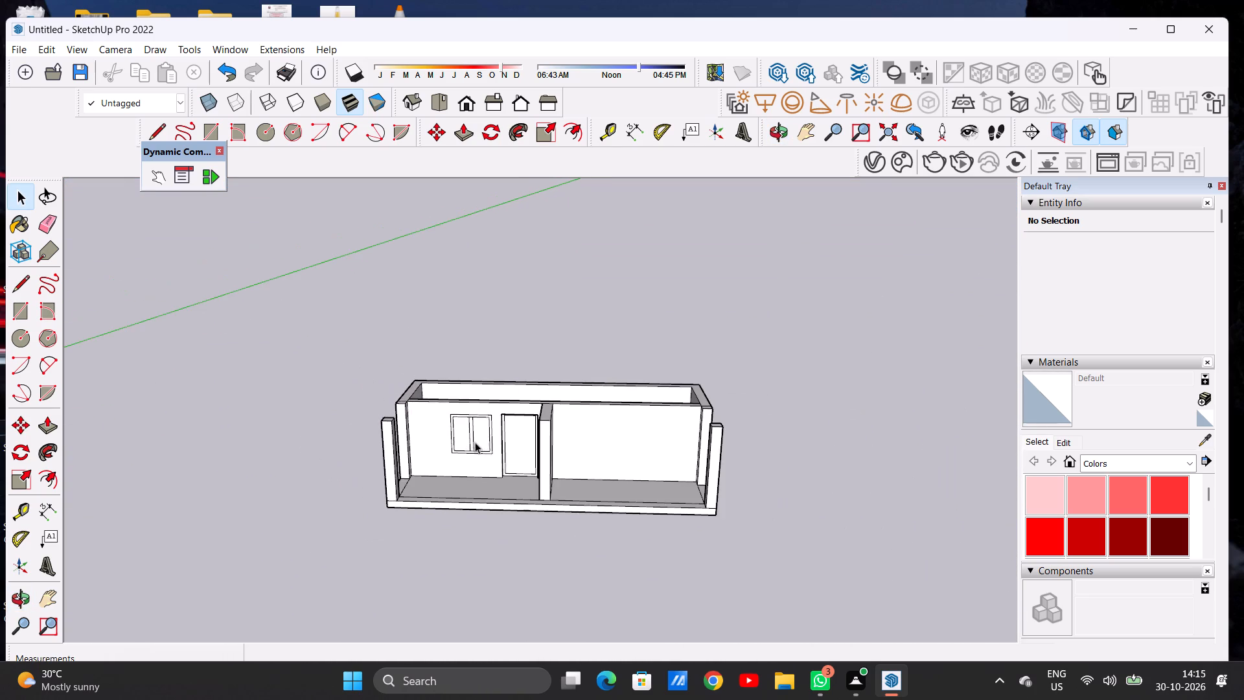
pyautogui.scroll(2, 590, 465)
pyautogui.scroll(-1, 590, 465)
pyautogui.scroll(5, 590, 465)
pyautogui.scroll(-3, 636, 484)
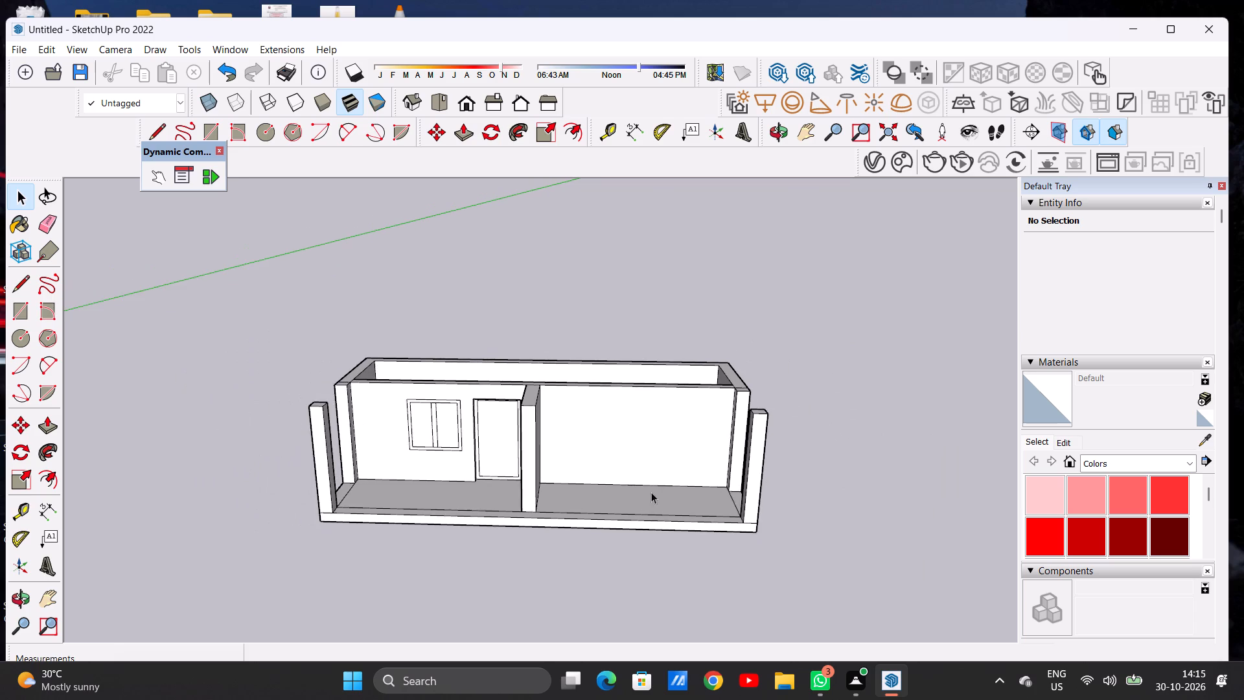
# Draw a rectangle about 54'-11" by 33'-3" on the front wall of the right bay, centred between partition and post.
pyautogui.moveTo(627, 495); pyautogui.dragTo(629, 438, button='middle')
pyautogui.scroll(4, 617, 443)
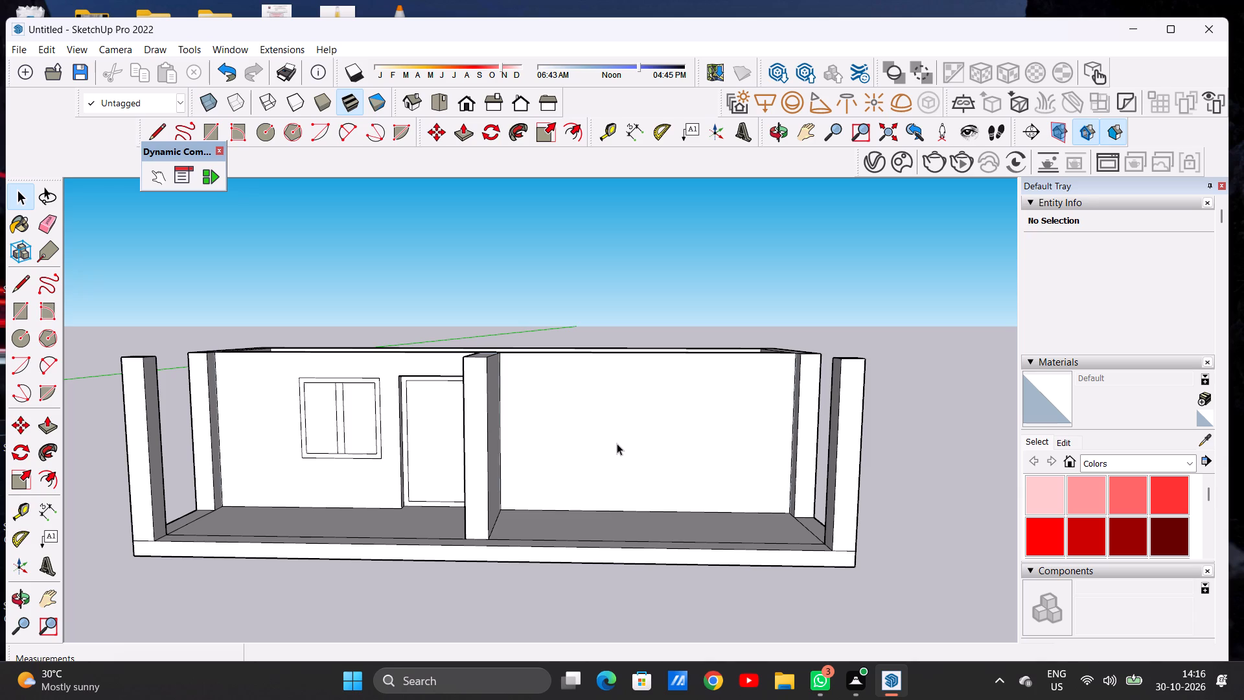
pyautogui.scroll(-7, 617, 443)
pyautogui.moveTo(596, 470); pyautogui.dragTo(603, 467, button='middle')
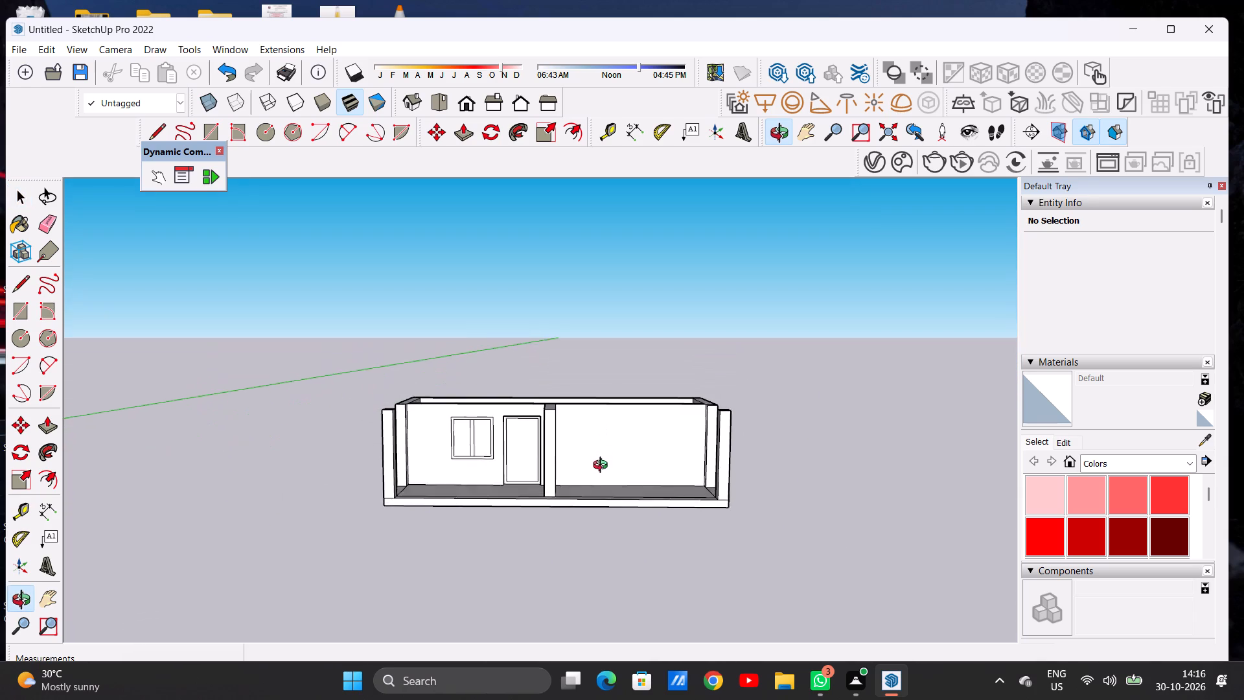
pyautogui.moveTo(603, 467); pyautogui.dragTo(598, 495, button='middle')
pyautogui.scroll(2, 597, 443)
pyautogui.scroll(-1, 597, 443)
pyautogui.scroll(1, 597, 443)
pyautogui.scroll(-1, 597, 443)
pyautogui.scroll(4, 597, 443)
pyautogui.moveTo(605, 469); pyautogui.dragTo(601, 434, button='middle')
pyautogui.scroll(4, 608, 428)
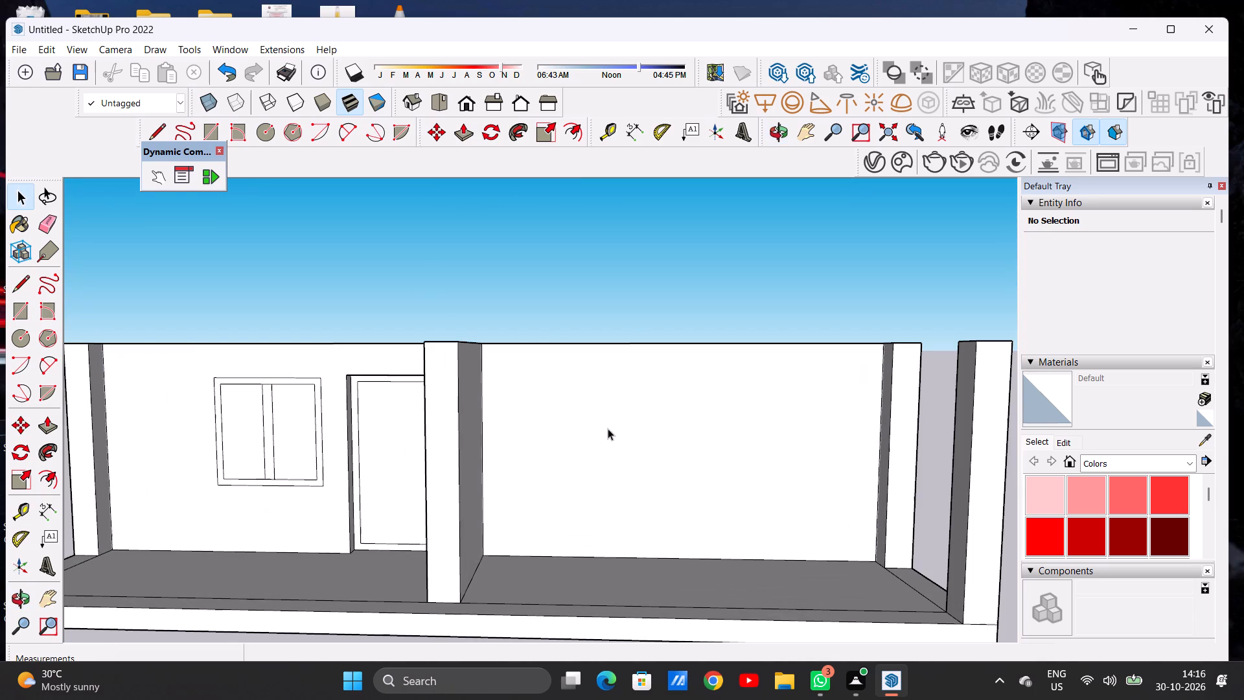
pyautogui.press('r')
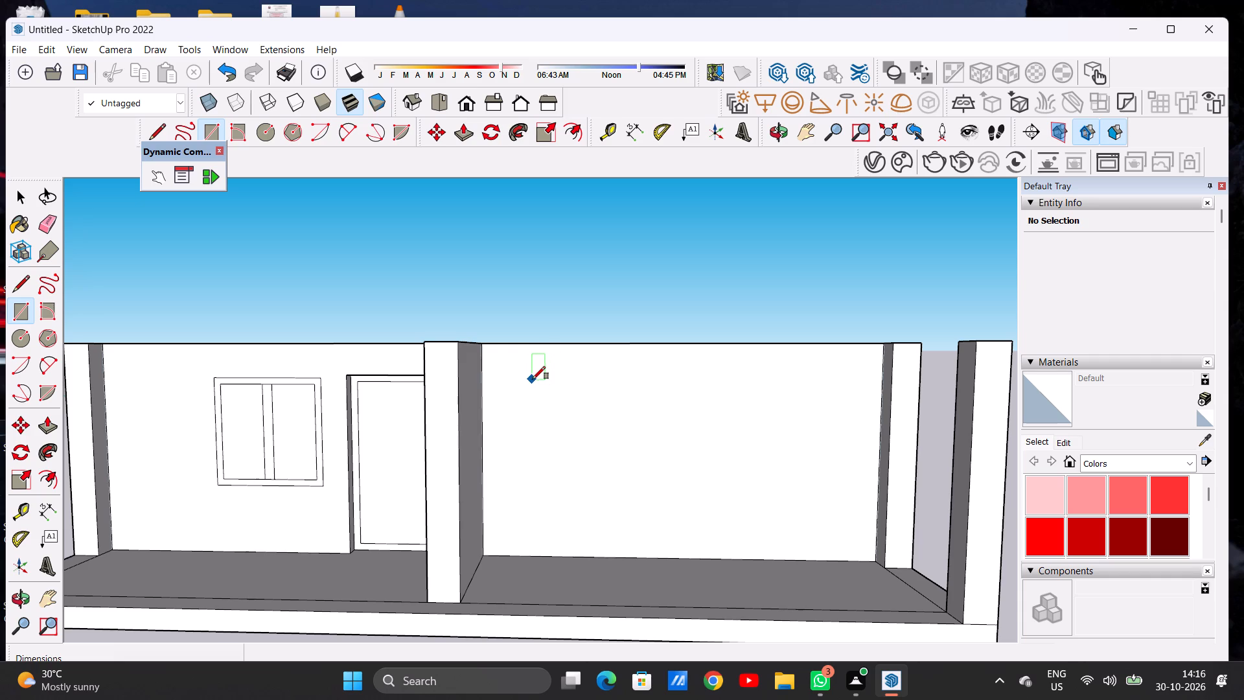
pyautogui.click(532, 385)
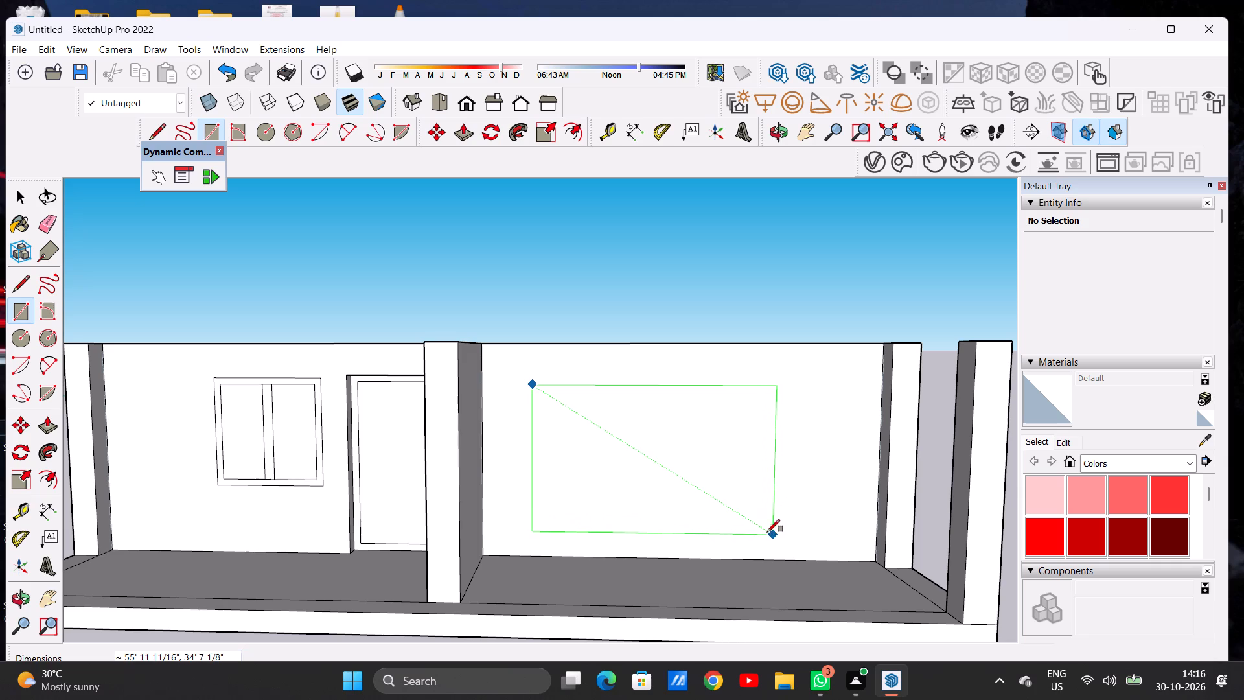
pyautogui.click(768, 529)
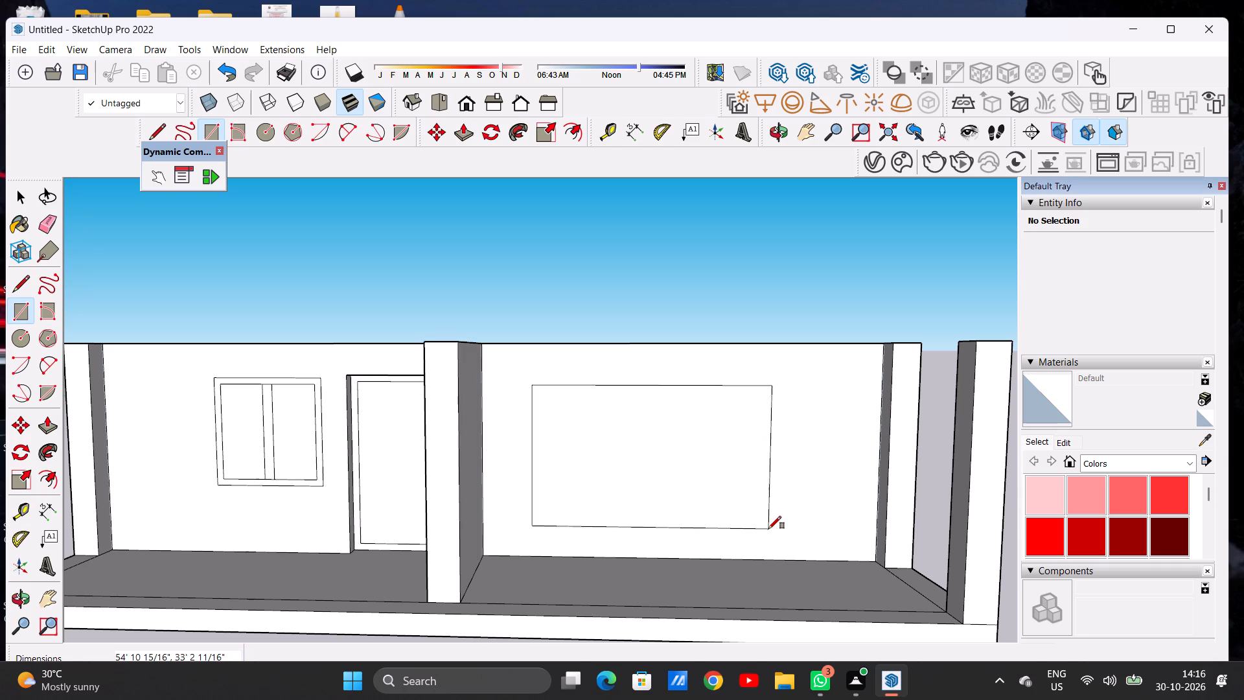
pyautogui.press('space')
pyautogui.scroll(-2, 697, 528)
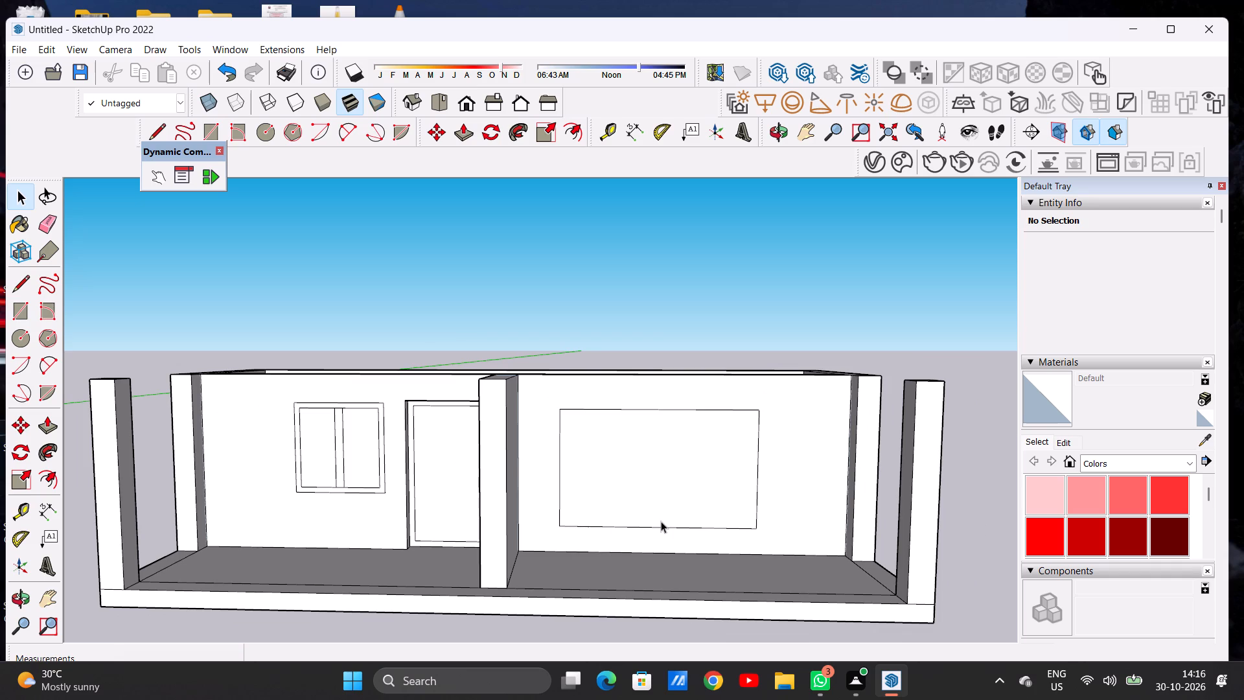
# Offset the large right-bay rectangle's outline inward by about 1'-10" to form a window frame border.
pyautogui.press('o')
pyautogui.press('f')
pyautogui.scroll(7, 668, 421)
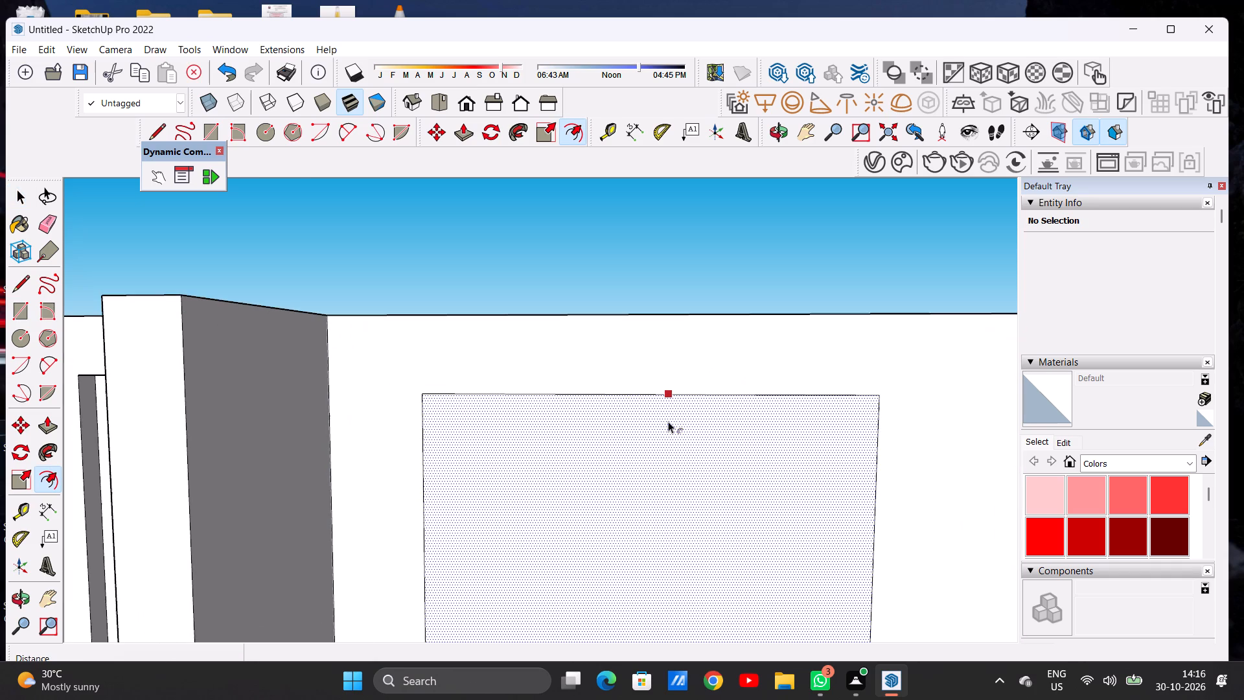
pyautogui.scroll(1, 668, 421)
pyautogui.click(660, 417)
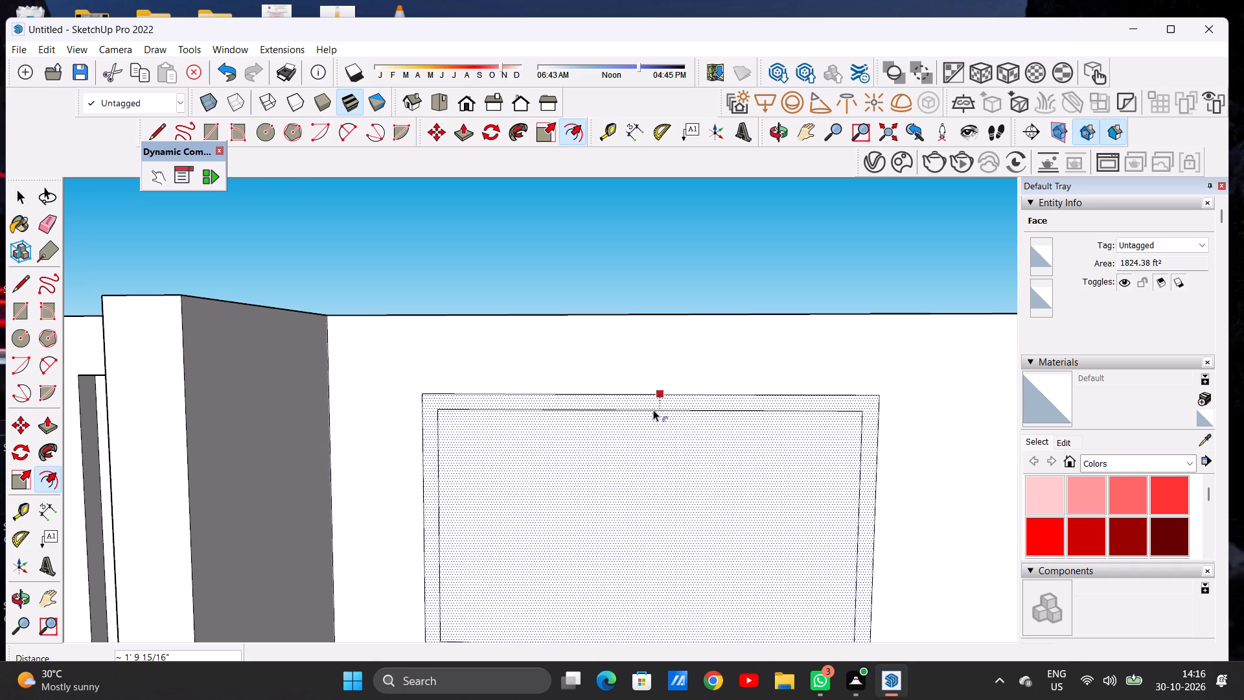
pyautogui.click(653, 410)
pyautogui.press('space')
# Draw two closely spaced vertical lines, about 29'-7" long, across the left part of the inner window rectangle to outline a mullion.
pyautogui.scroll(-5, 678, 408)
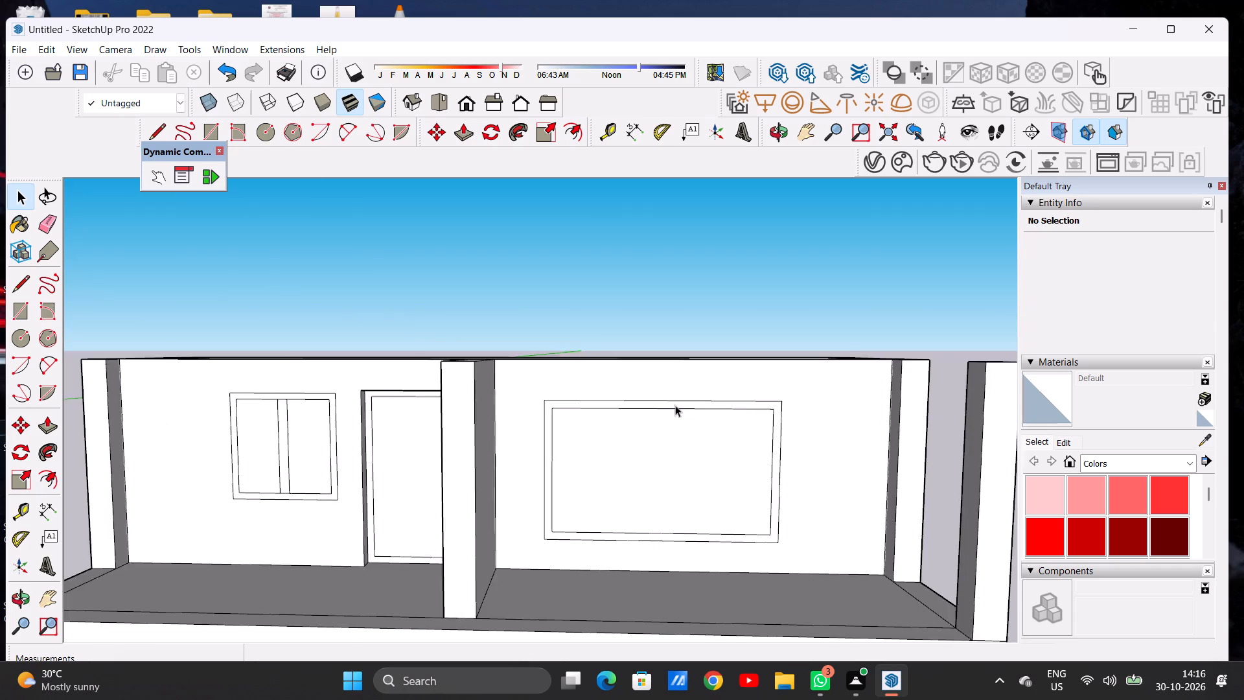
pyautogui.scroll(-4, 675, 405)
pyautogui.press('l')
pyautogui.scroll(7, 658, 533)
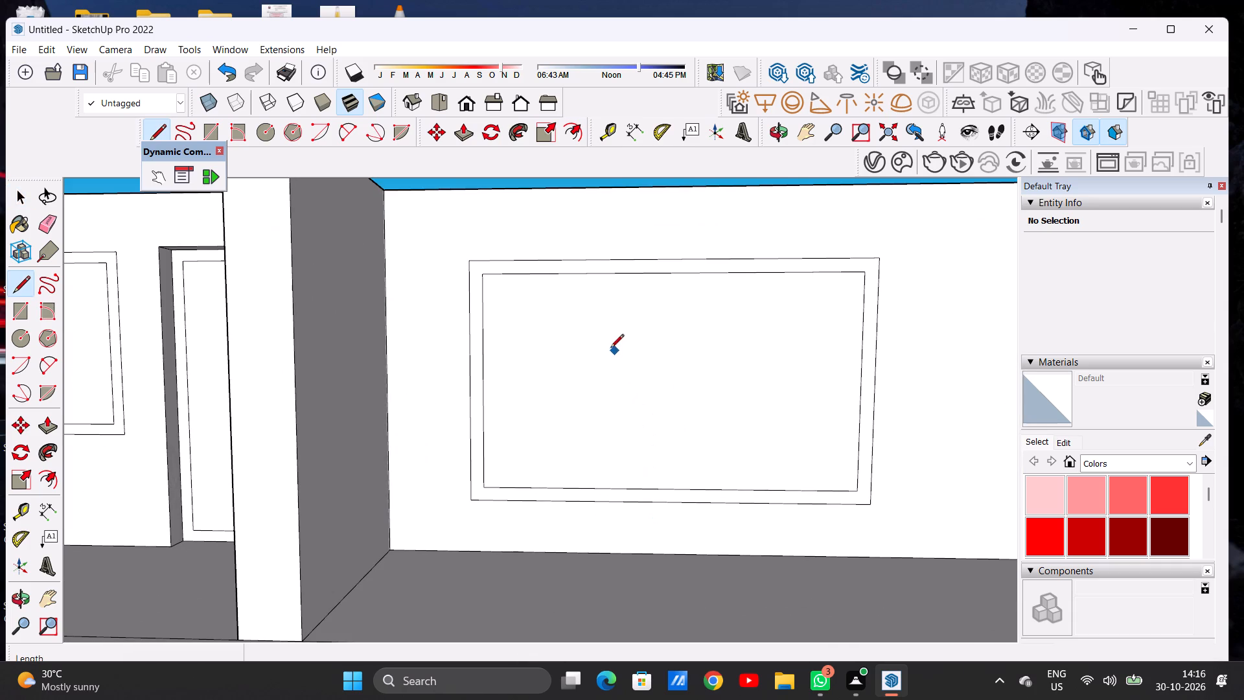
pyautogui.click(566, 270)
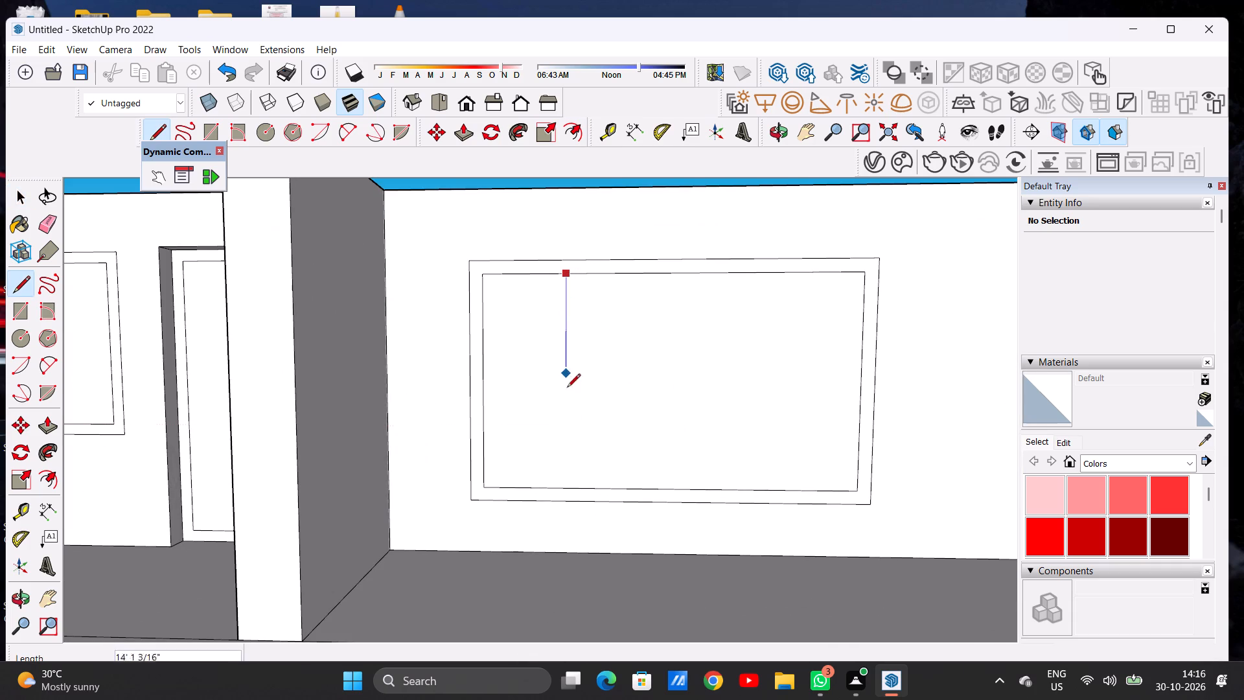
pyautogui.click(565, 488)
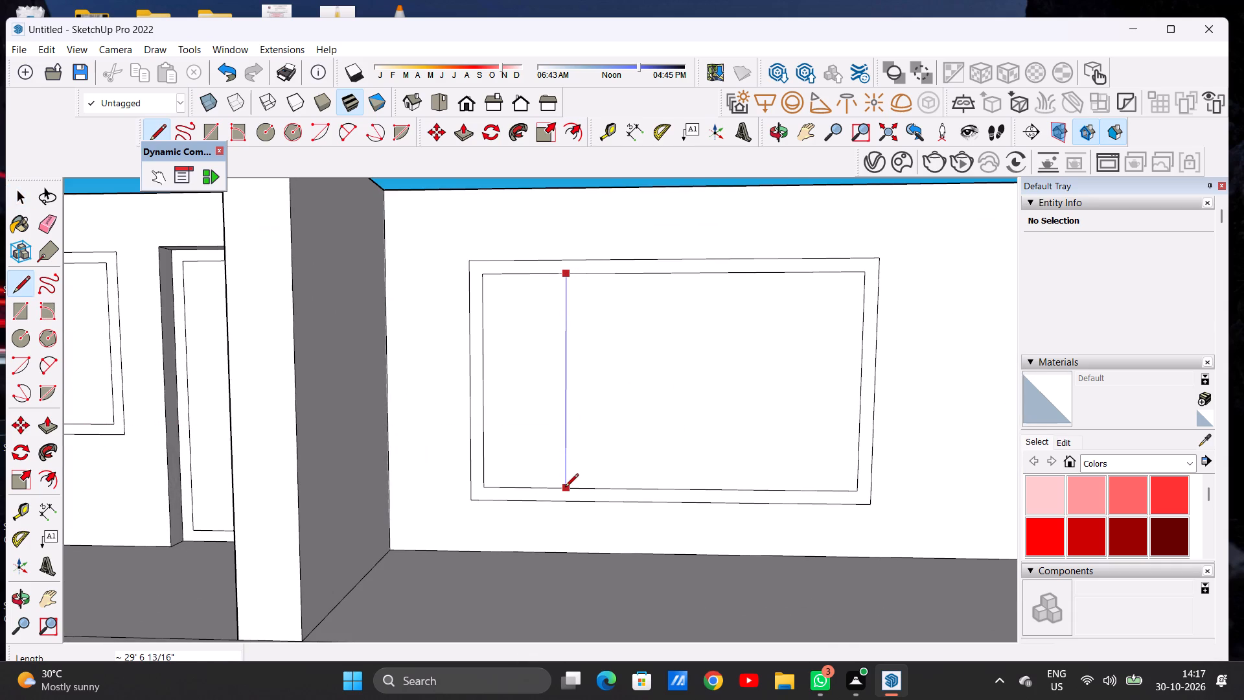
pyautogui.click(579, 273)
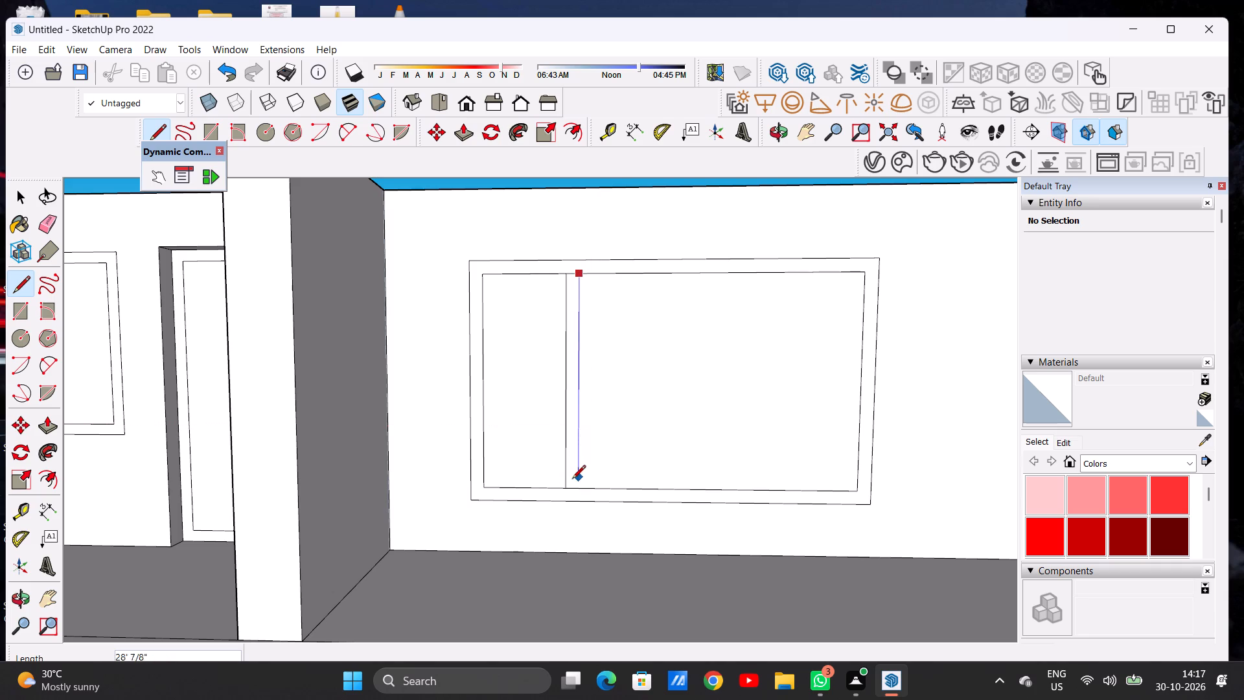
pyautogui.click(575, 488)
pyautogui.press('space')
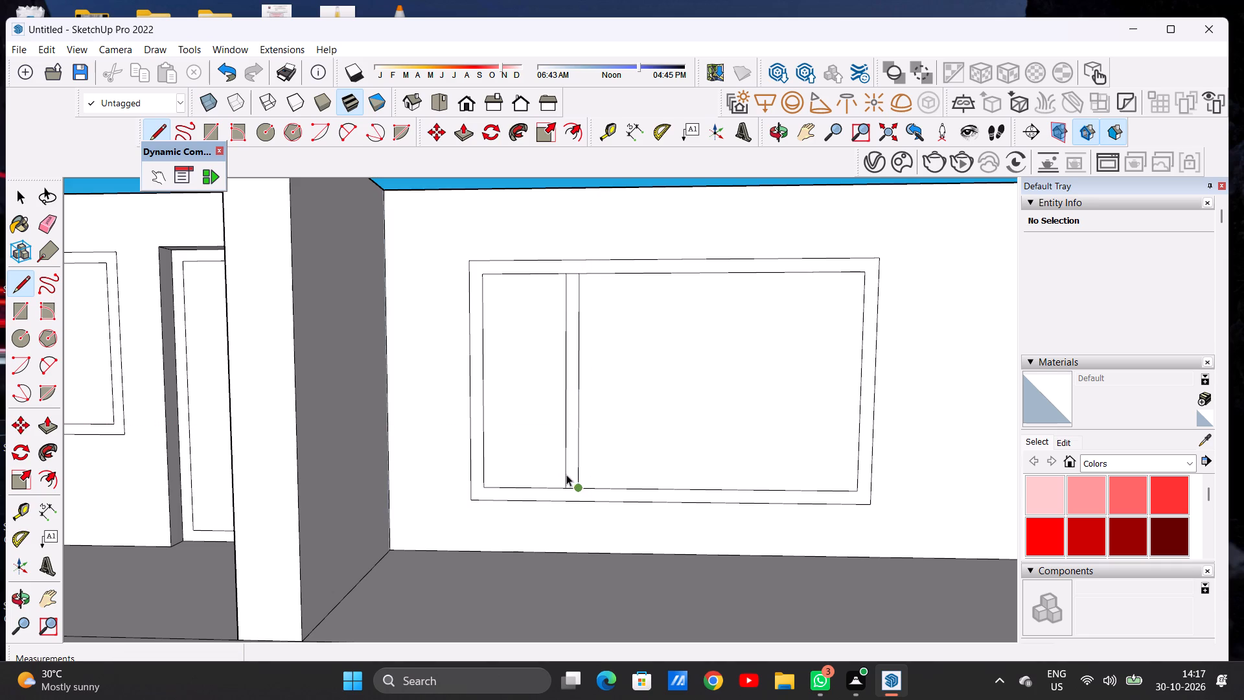
# Copy the mullion strip twice to the right along the window's inner bottom edge, spacing the copies about 12'-8" apart.
pyautogui.doubleClick(570, 479)
pyautogui.press('m')
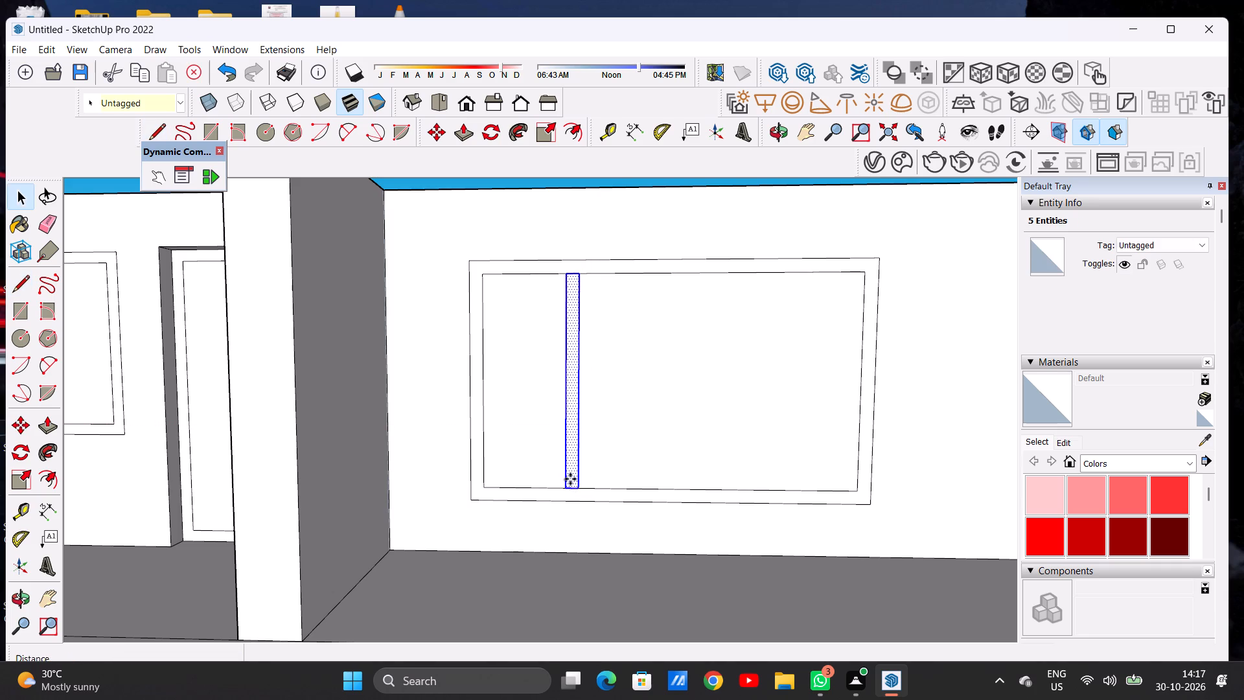
pyautogui.click(584, 491)
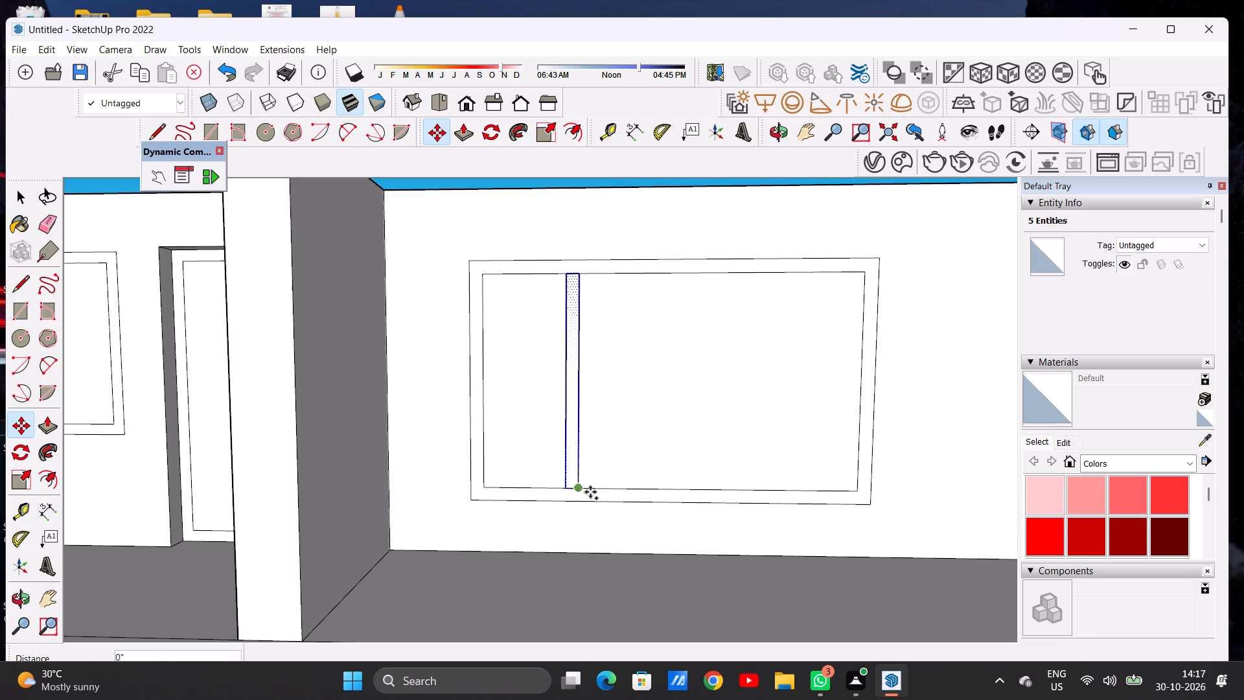
pyautogui.click(670, 488)
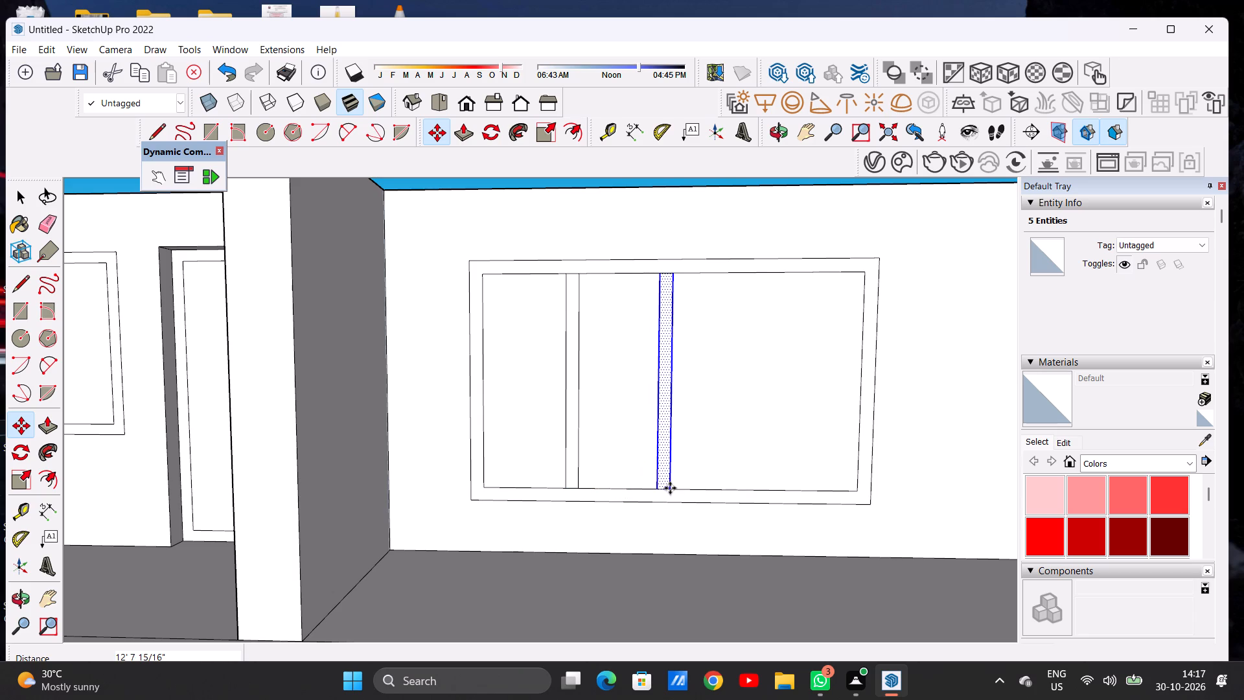
pyautogui.click(670, 488)
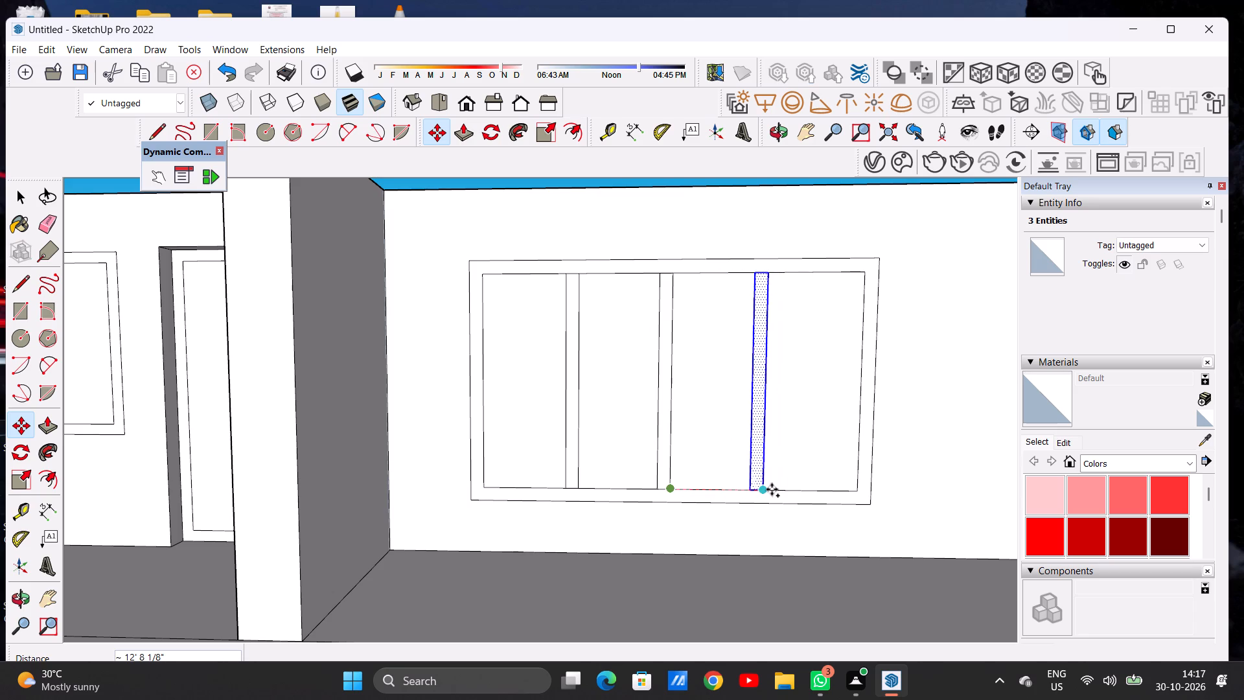
pyautogui.click(772, 489)
pyautogui.press('space')
# Examine the four-pane window and the whole front wall from several distances and viewing angles.
pyautogui.scroll(-15, 646, 468)
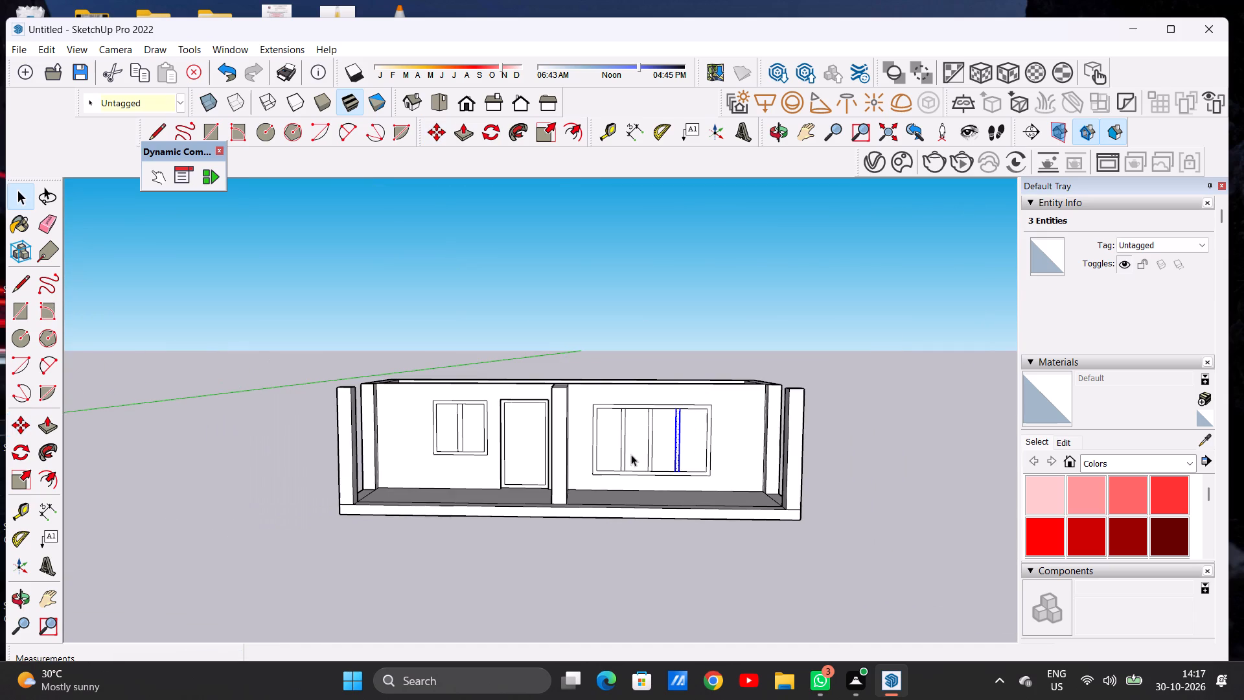
pyautogui.scroll(-6, 679, 414)
pyautogui.scroll(-4, 588, 412)
pyautogui.scroll(6, 632, 405)
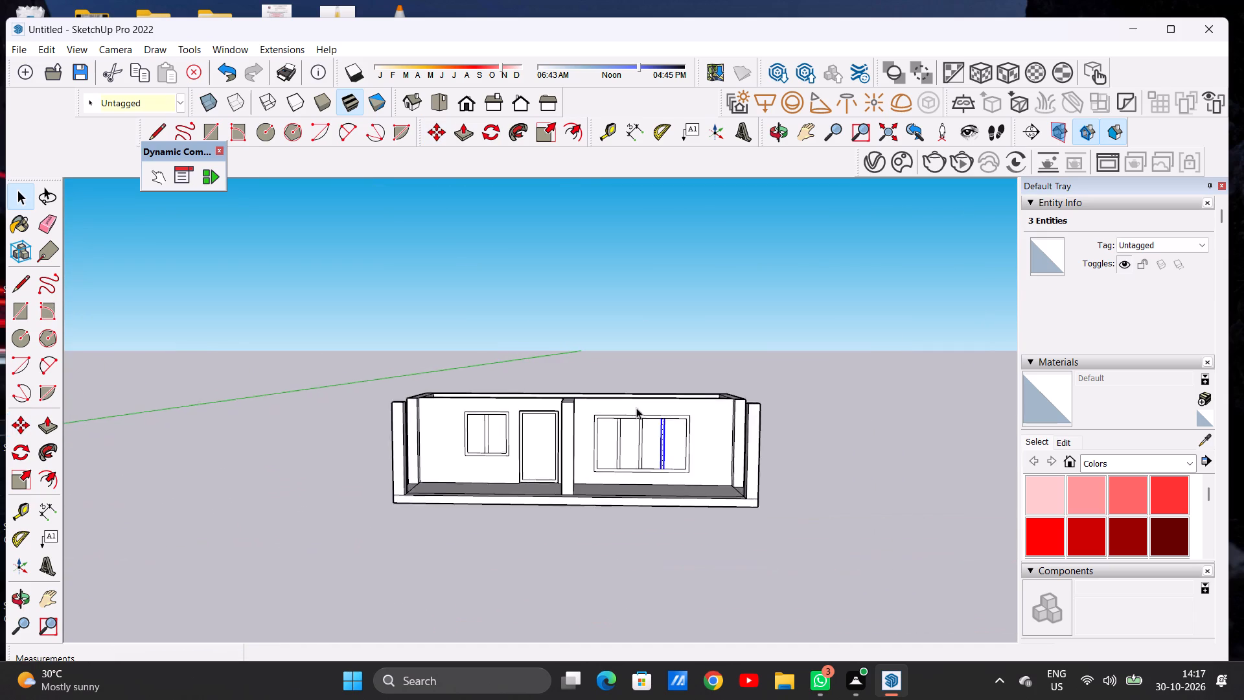
pyautogui.scroll(7, 636, 408)
pyautogui.click(783, 311)
pyautogui.moveTo(687, 421); pyautogui.dragTo(363, 552, button='middle')
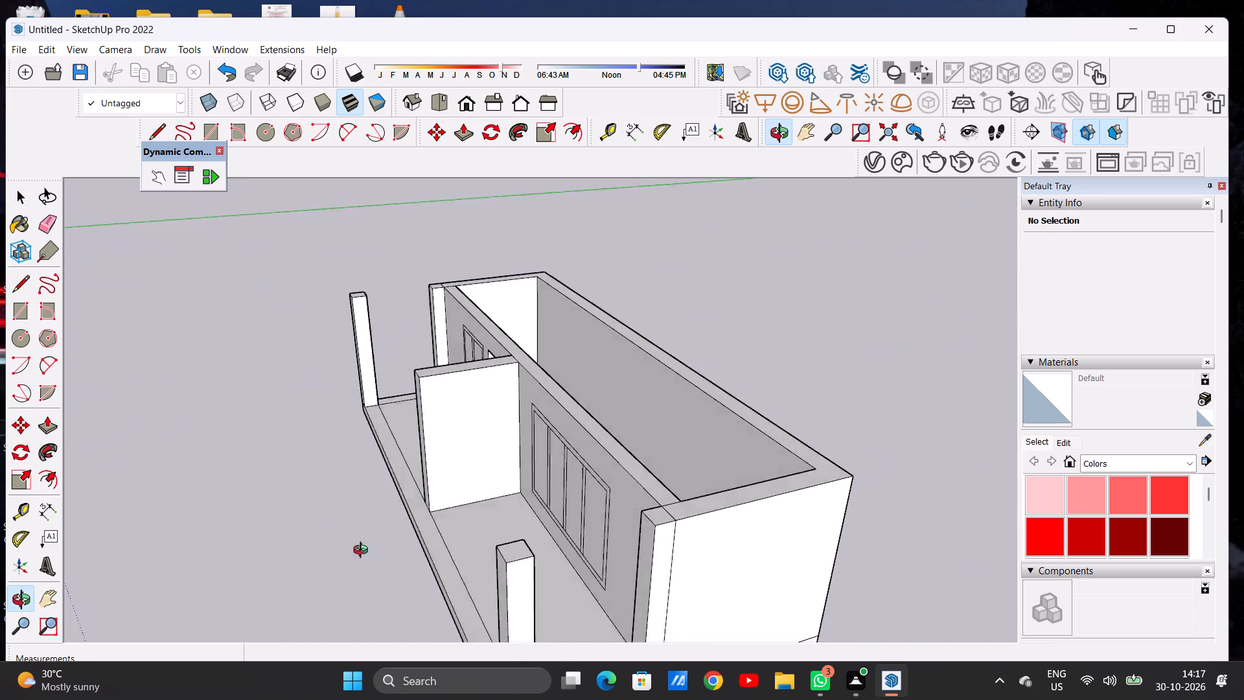
pyautogui.moveTo(363, 552); pyautogui.dragTo(680, 452, button='middle')
pyautogui.scroll(-7, 652, 479)
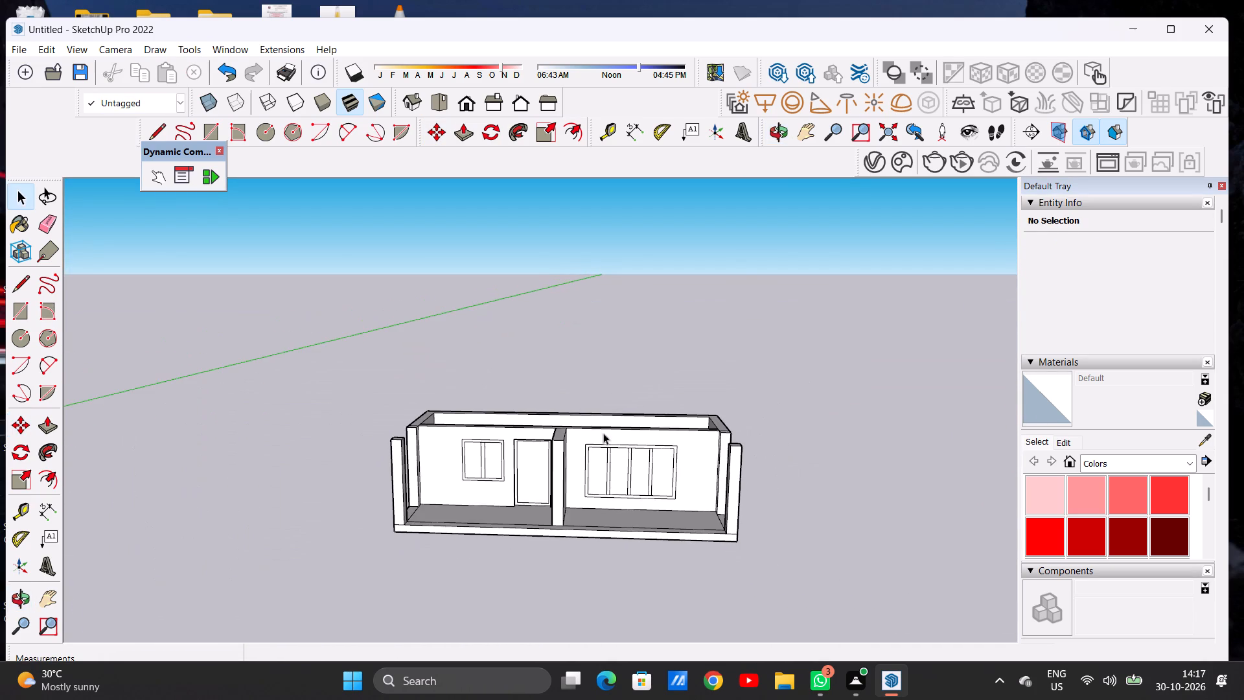
pyautogui.moveTo(593, 429); pyautogui.dragTo(608, 542, button='middle')
pyautogui.scroll(1, 540, 428)
pyautogui.scroll(-1, 539, 427)
pyautogui.scroll(5, 539, 427)
pyautogui.scroll(9, 620, 451)
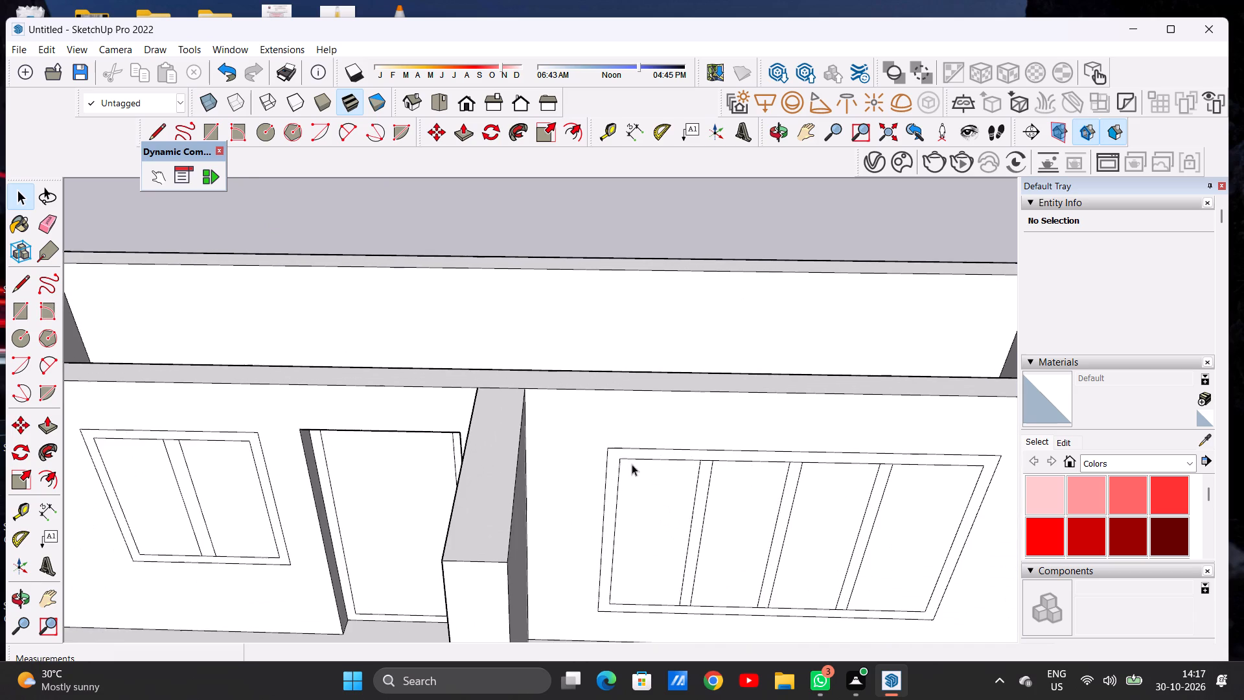
pyautogui.moveTo(645, 502); pyautogui.dragTo(639, 348, button='middle')
pyautogui.scroll(-15, 626, 411)
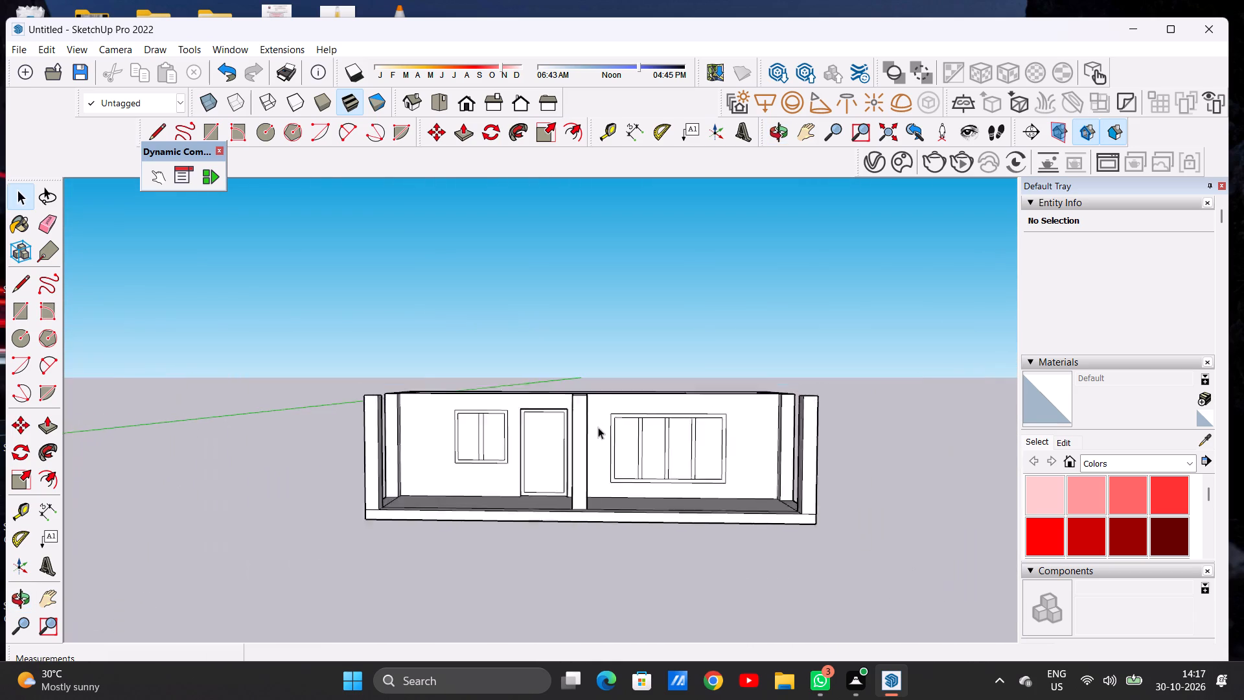
pyautogui.scroll(-2, 598, 427)
pyautogui.scroll(11, 624, 422)
pyautogui.scroll(-8, 636, 458)
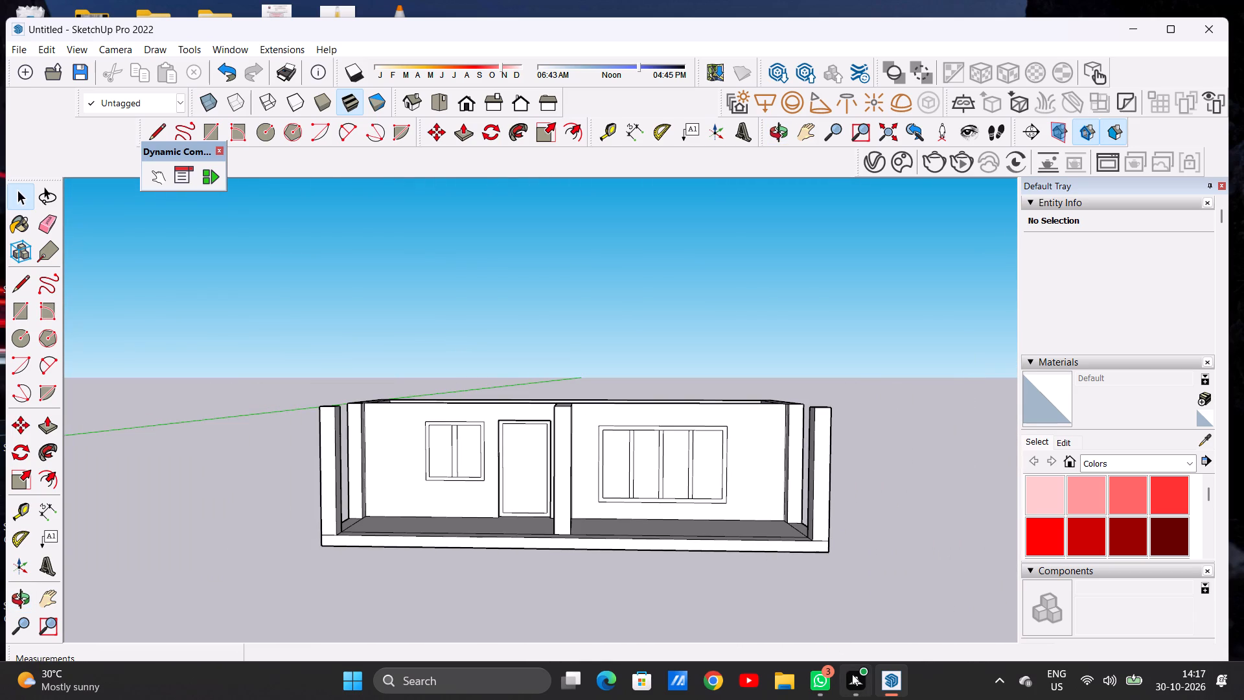
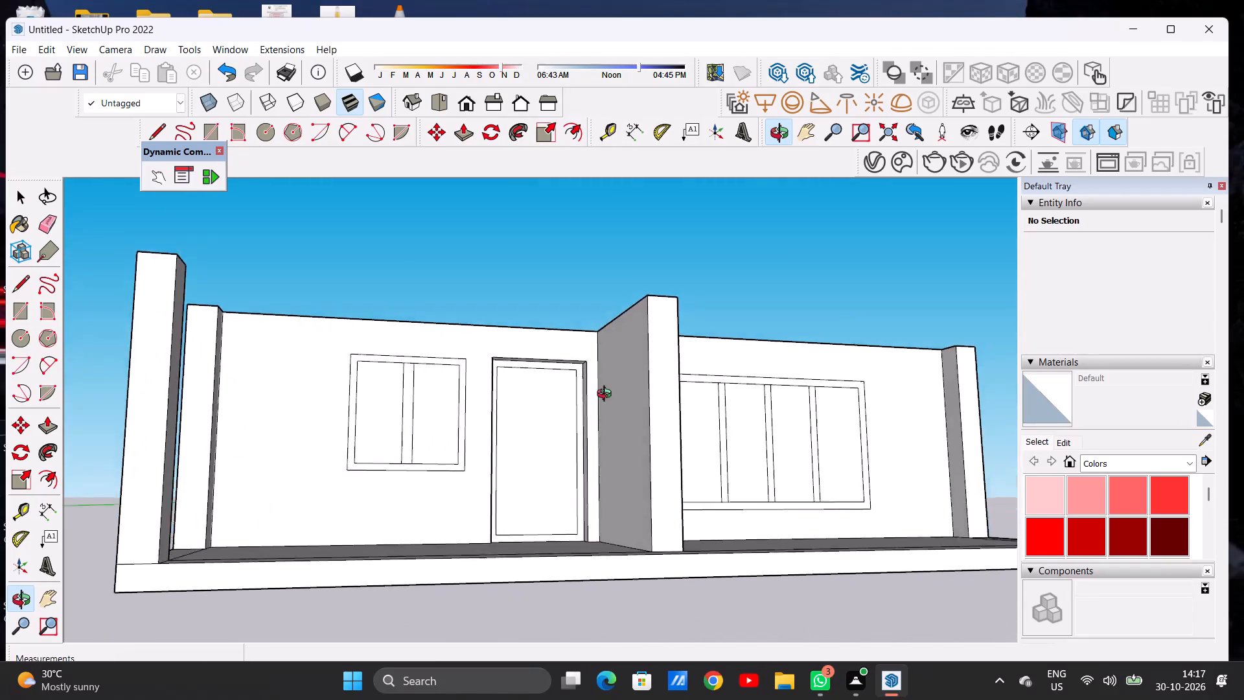
# Examine the front wall's door and windows and the open rear room from several distances and viewing angles.
pyautogui.scroll(-6, 494, 402)
pyautogui.moveTo(496, 423); pyautogui.dragTo(468, 488, button='middle')
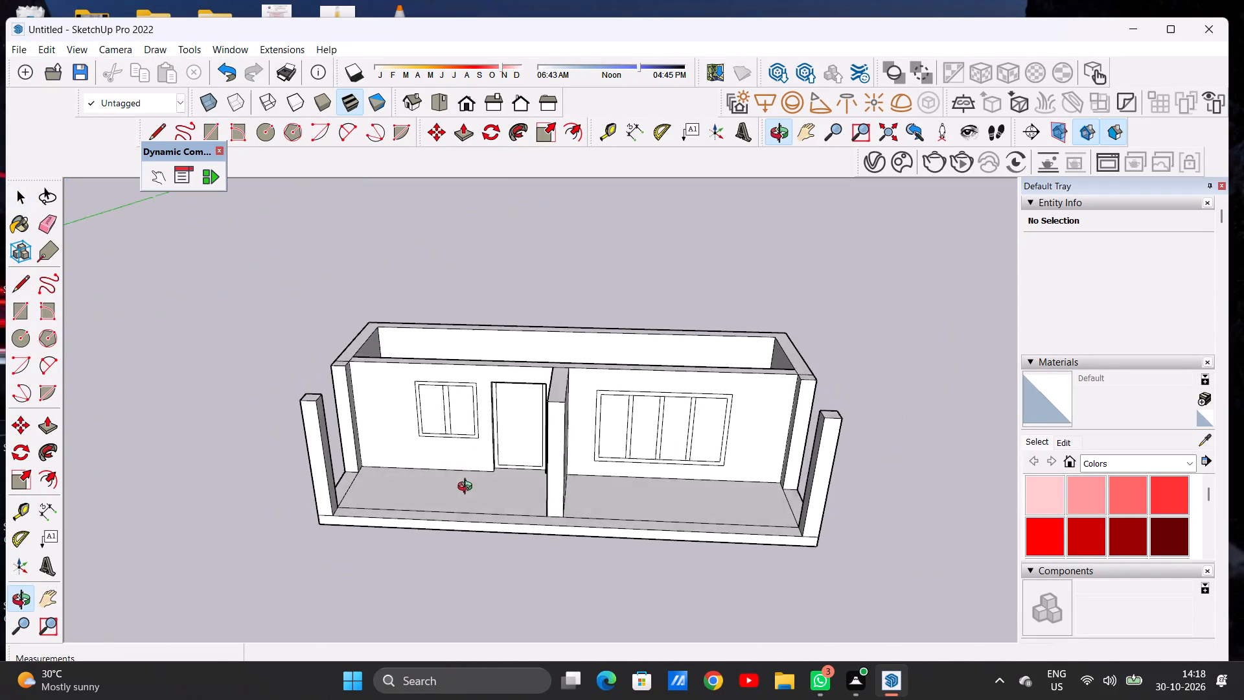
pyautogui.moveTo(468, 488); pyautogui.dragTo(478, 517, button='middle')
pyautogui.scroll(-1, 500, 492)
pyautogui.scroll(17, 509, 452)
pyautogui.scroll(-4, 498, 448)
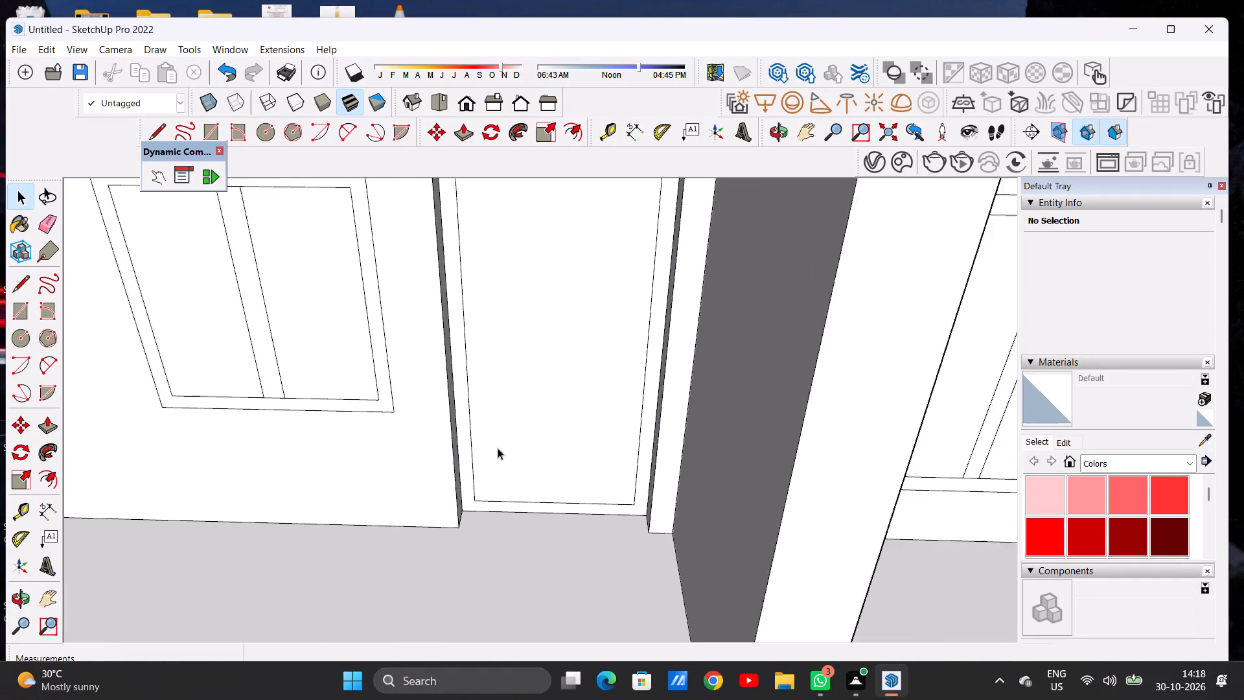
pyautogui.scroll(-9, 498, 448)
pyautogui.moveTo(505, 484); pyautogui.dragTo(513, 366, button='middle')
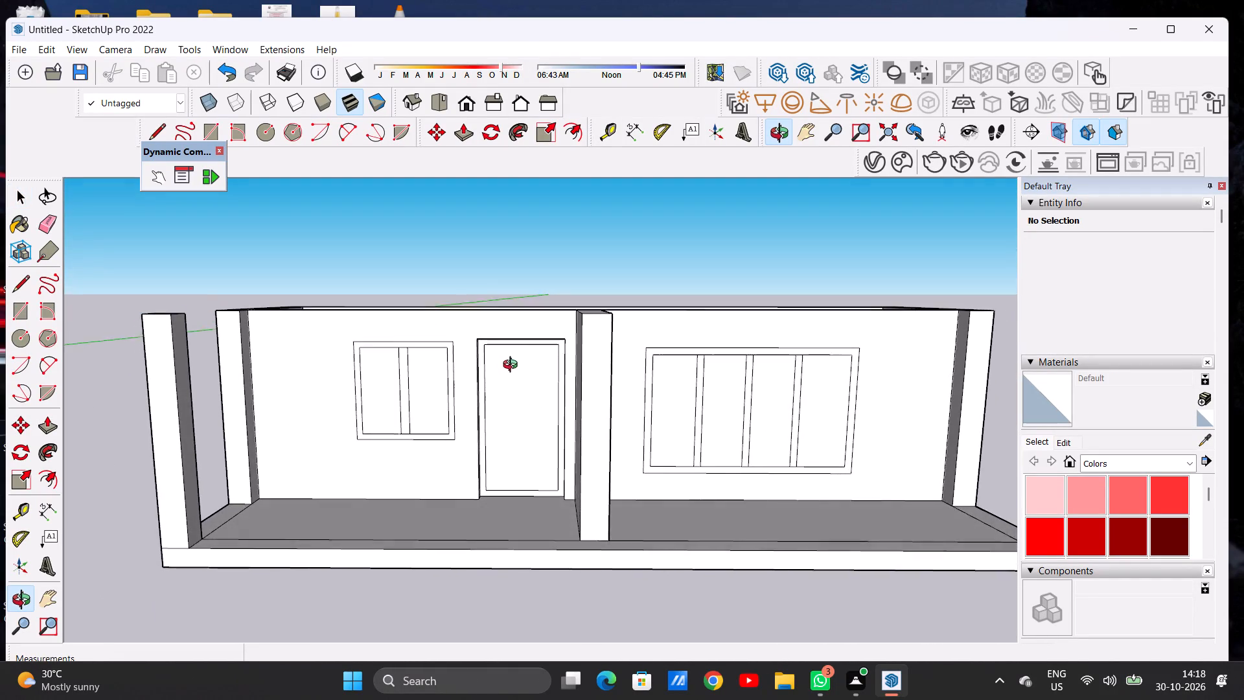
pyautogui.moveTo(513, 366); pyautogui.dragTo(514, 366, button='middle')
pyautogui.scroll(7, 514, 366)
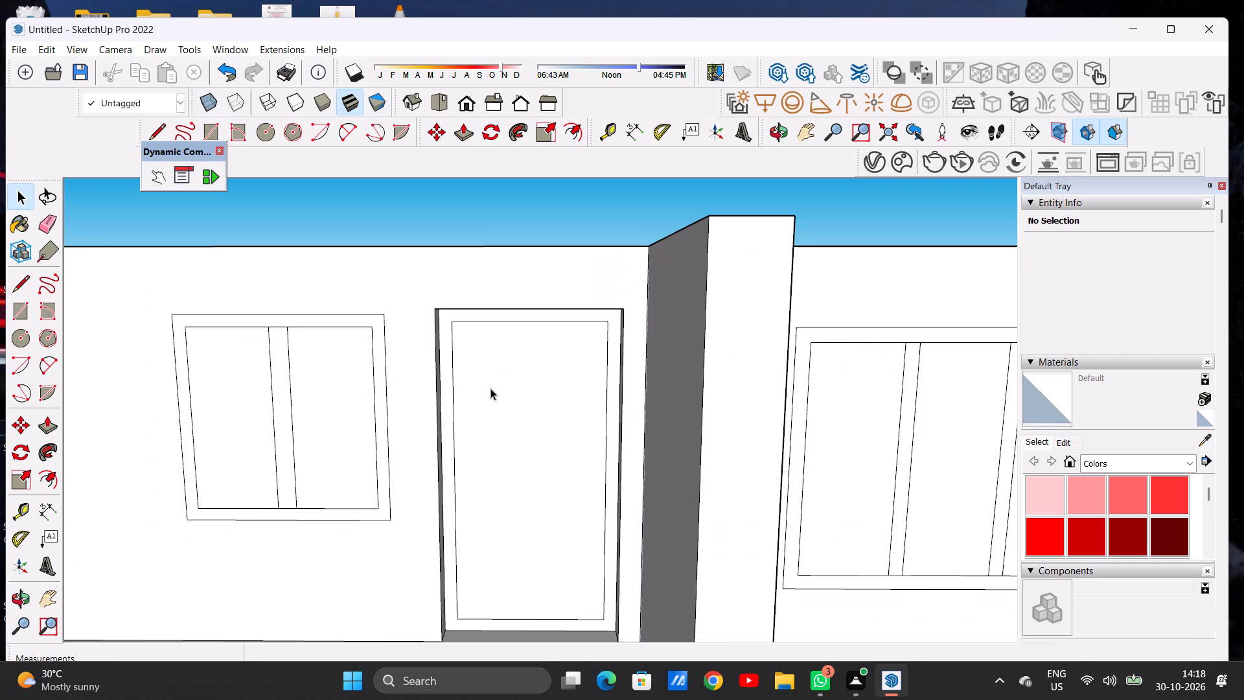
pyautogui.scroll(-12, 352, 428)
pyautogui.scroll(6, 409, 423)
pyautogui.moveTo(426, 514); pyautogui.dragTo(427, 498, button='middle')
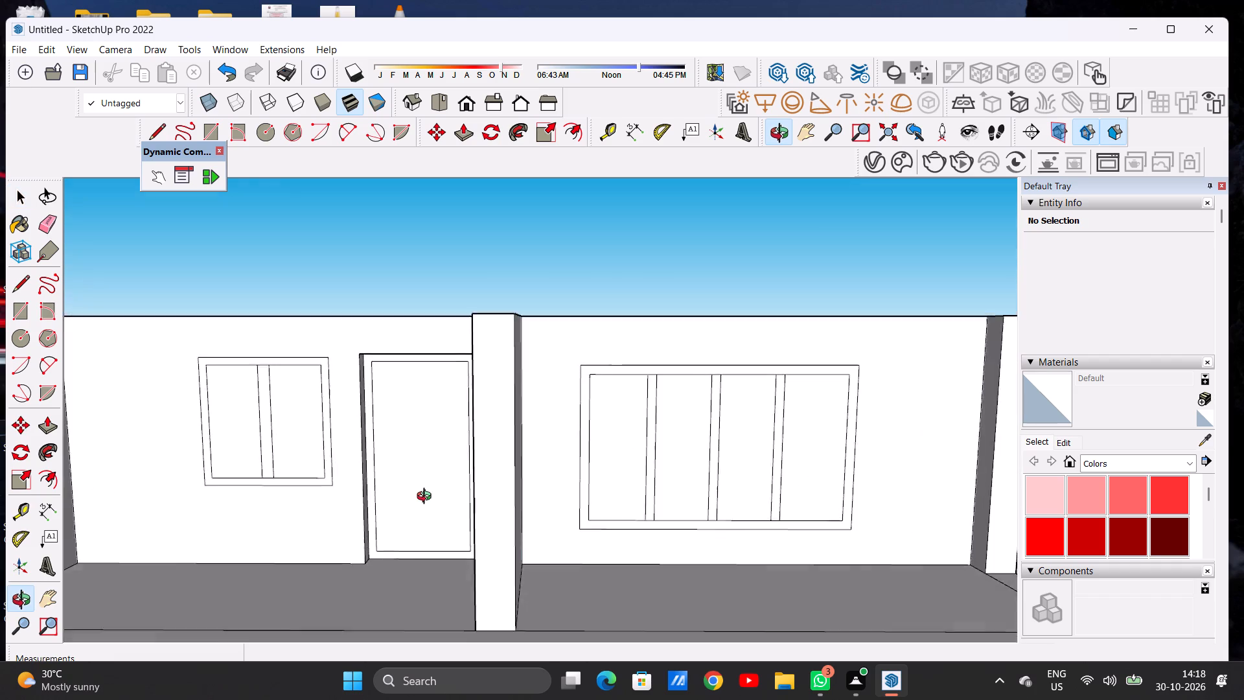
pyautogui.moveTo(427, 498); pyautogui.dragTo(412, 459, button='middle')
pyautogui.scroll(-3, 472, 524)
pyautogui.scroll(-7, 542, 559)
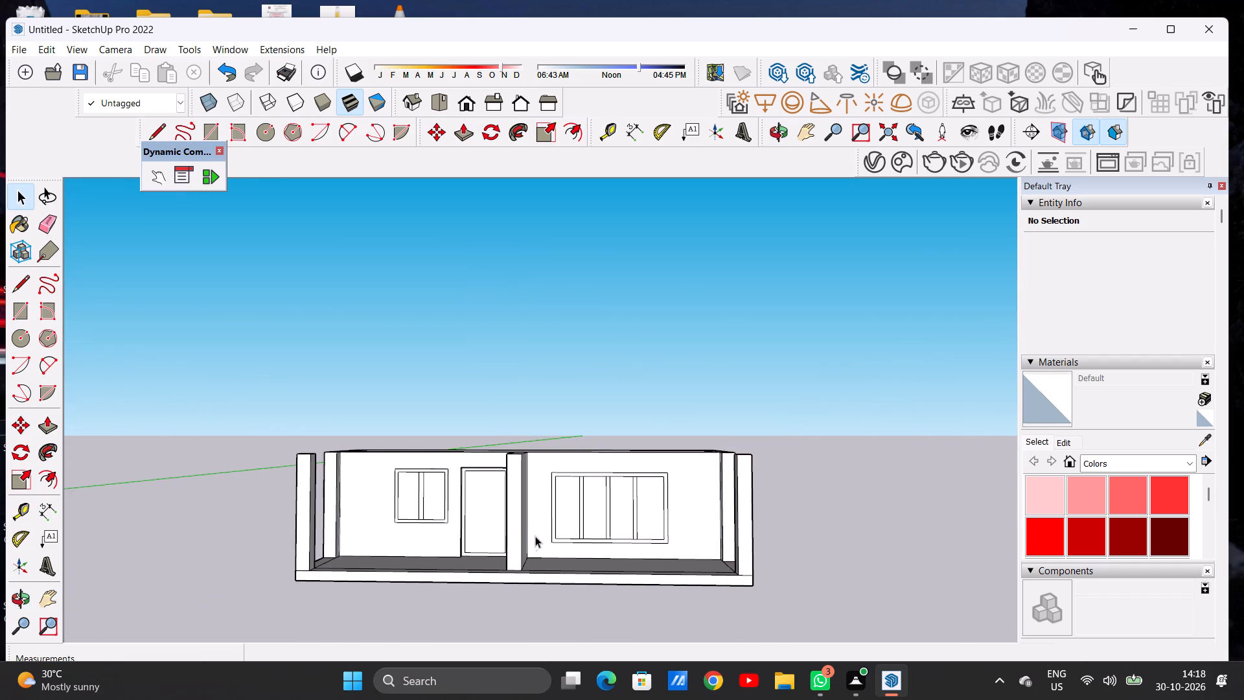
pyautogui.moveTo(529, 536); pyautogui.dragTo(544, 627, button='middle')
pyautogui.moveTo(516, 592); pyautogui.dragTo(516, 647, button='middle')
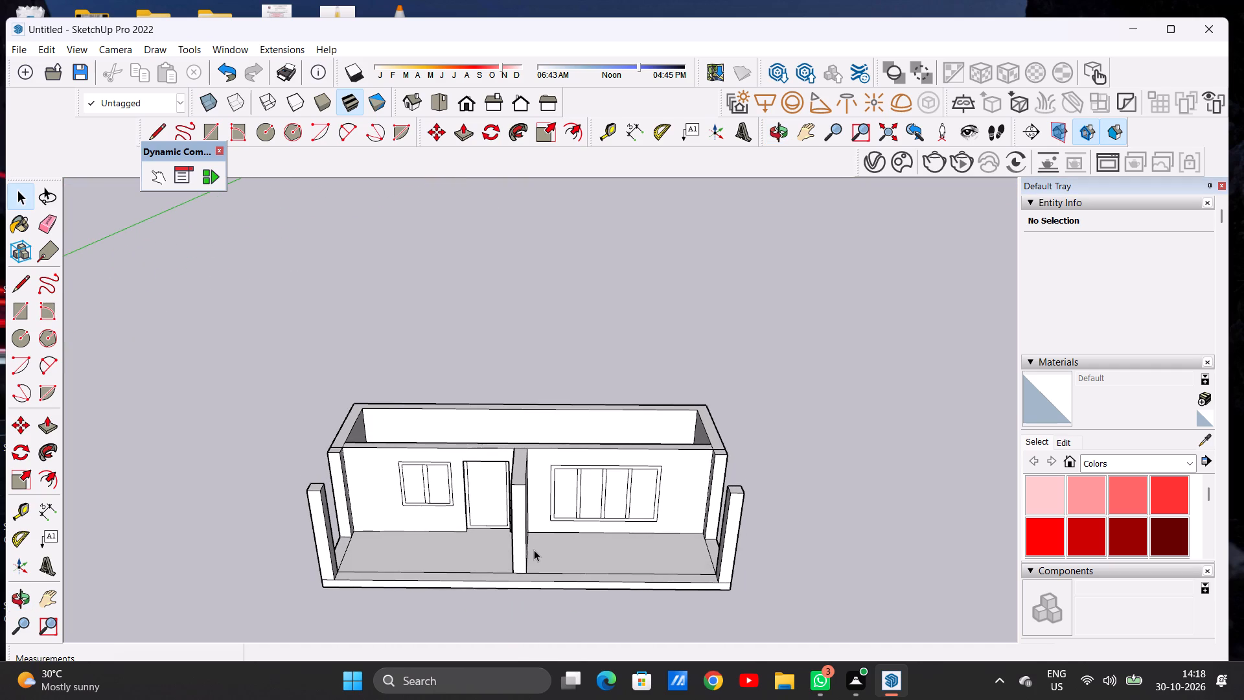
pyautogui.scroll(-8, 531, 570)
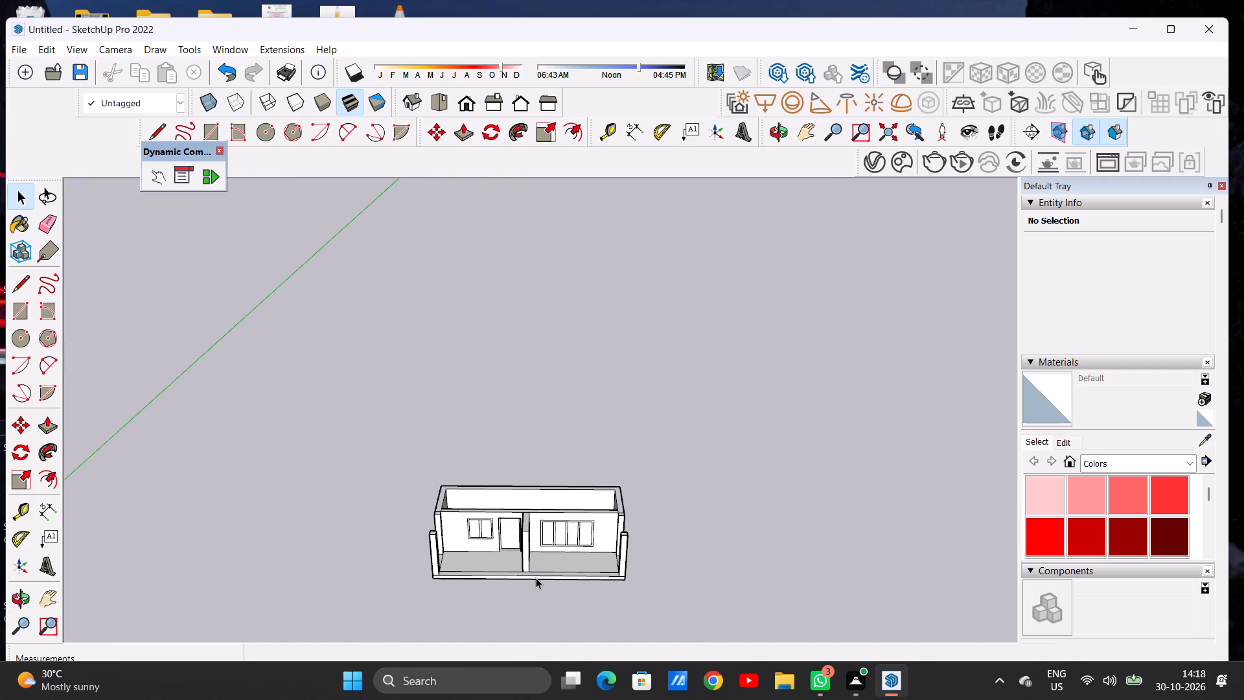
pyautogui.scroll(9, 532, 514)
pyautogui.scroll(-7, 524, 521)
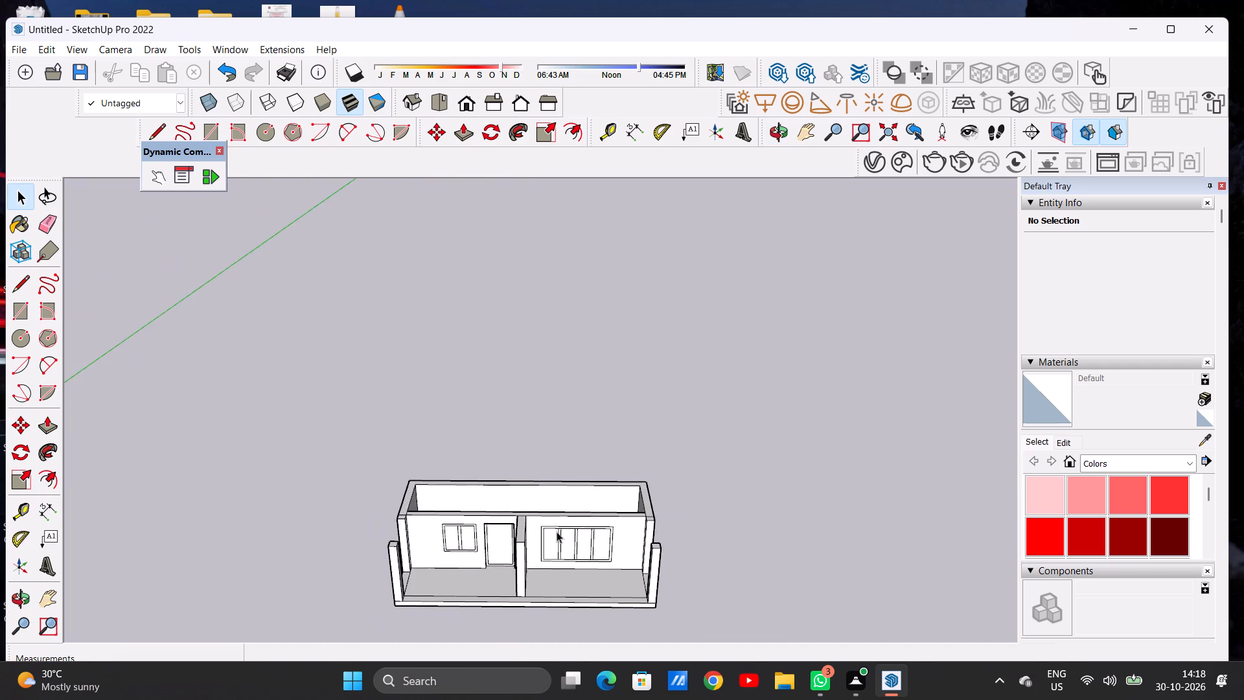
# Move the rear room's floor face with its edges up about 50'-2" to the inner top corner of the walls.
pyautogui.moveTo(568, 535); pyautogui.dragTo(389, 594, button='middle')
pyautogui.scroll(2, 543, 494)
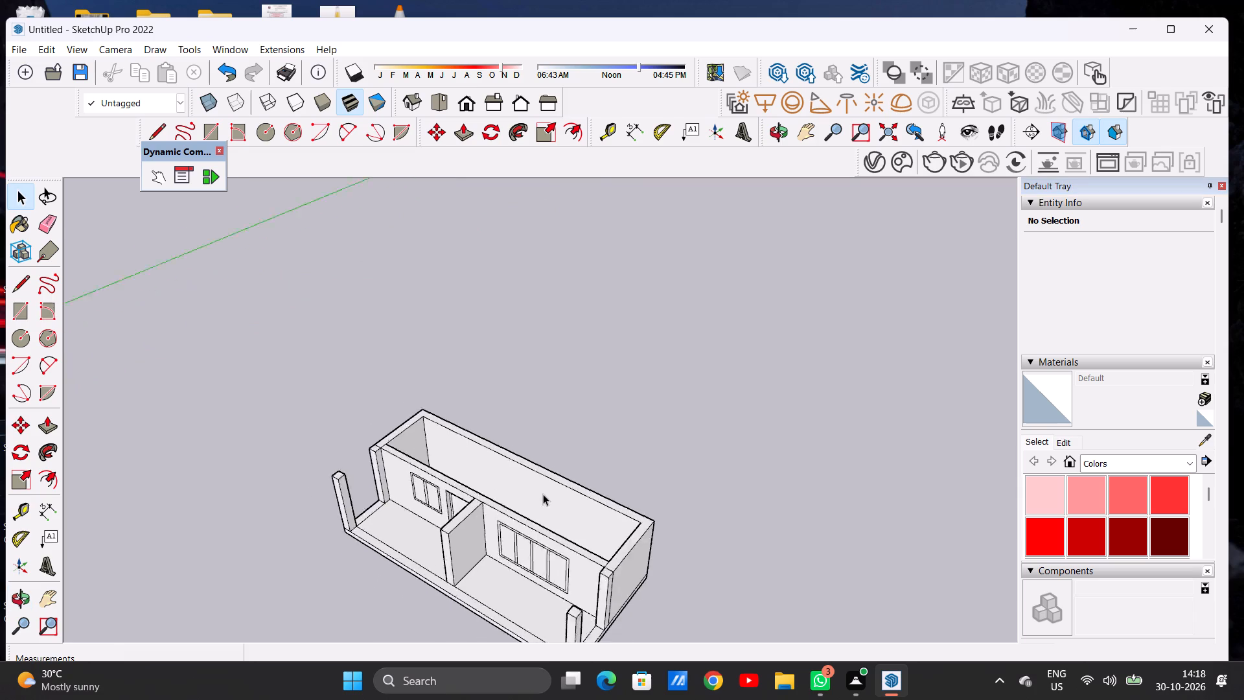
pyautogui.scroll(5, 543, 494)
pyautogui.scroll(-7, 557, 522)
pyautogui.moveTo(510, 541); pyautogui.dragTo(542, 565, button='middle')
pyautogui.scroll(3, 527, 519)
pyautogui.scroll(-1, 525, 517)
pyautogui.scroll(4, 525, 517)
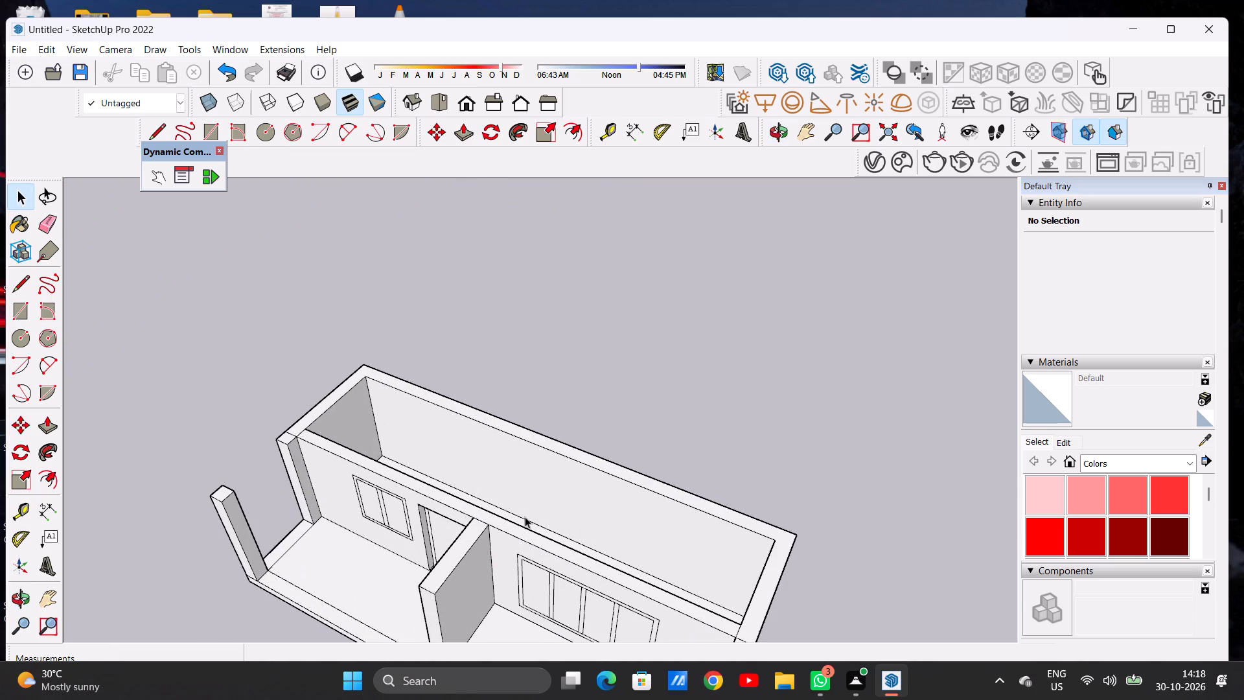
pyautogui.scroll(-8, 525, 517)
pyautogui.moveTo(509, 517); pyautogui.dragTo(554, 600, button='middle')
pyautogui.scroll(8, 553, 532)
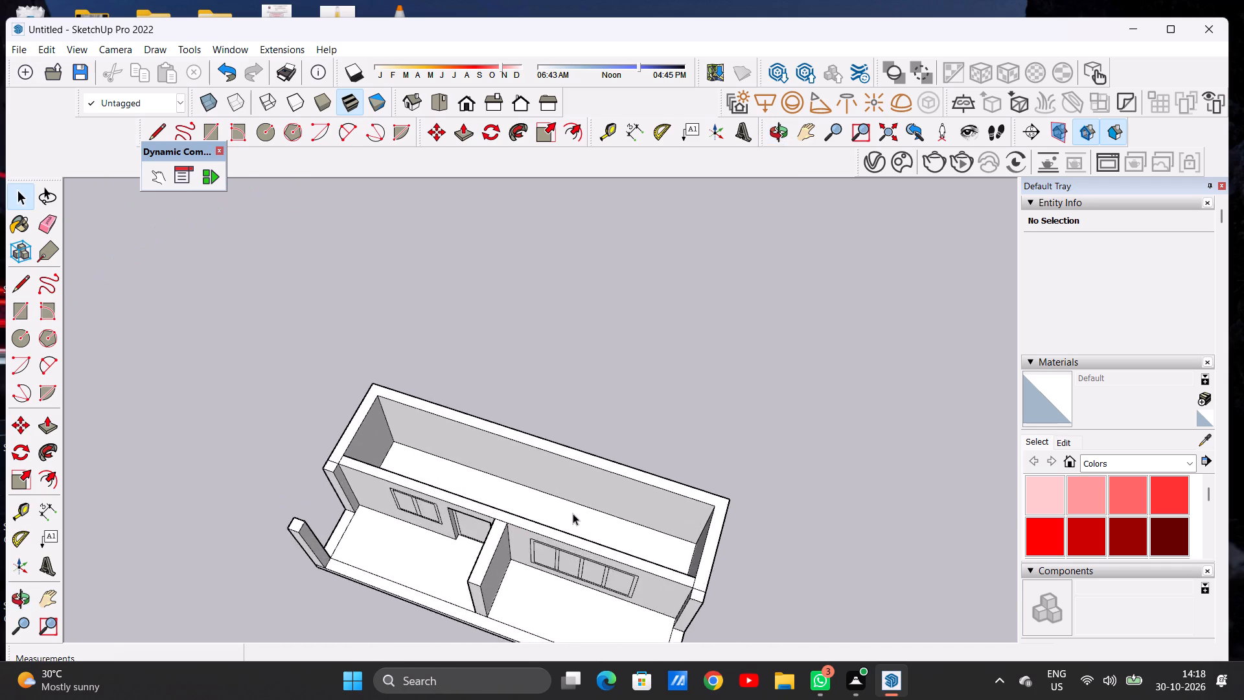
pyautogui.scroll(4, 573, 513)
pyautogui.doubleClick(574, 513)
pyautogui.scroll(-11, 542, 523)
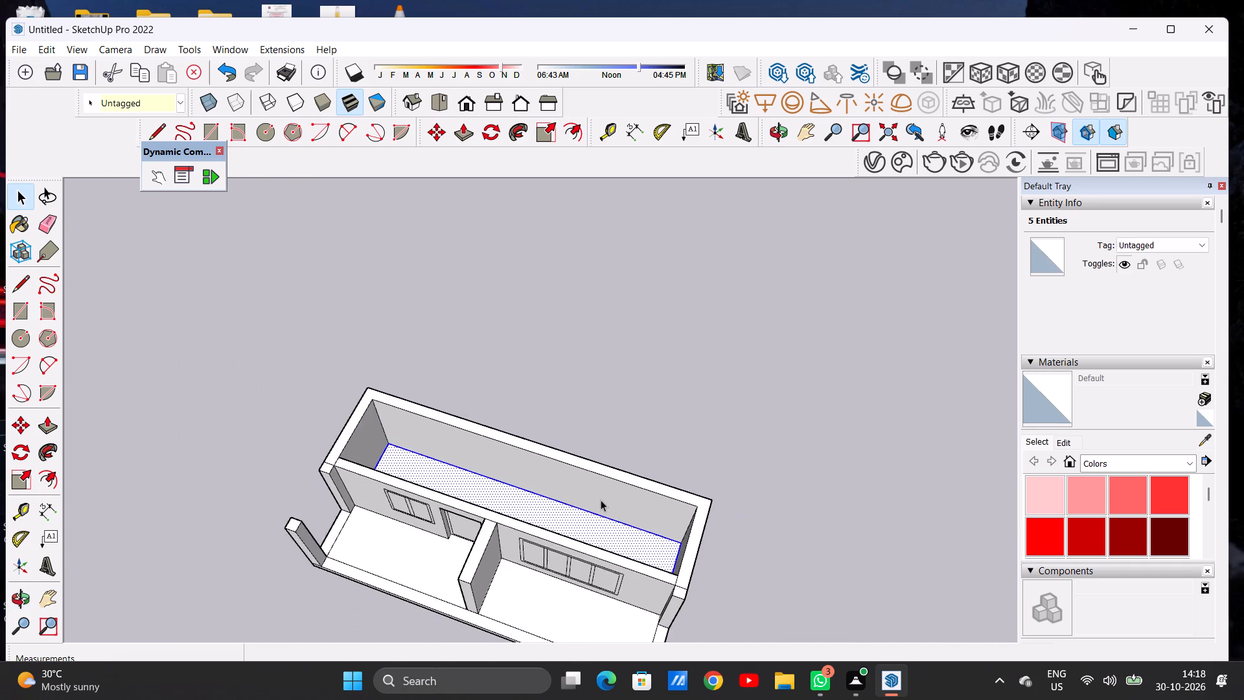
pyautogui.moveTo(606, 500); pyautogui.dragTo(459, 564, button='middle')
pyautogui.scroll(7, 446, 418)
pyautogui.scroll(4, 444, 349)
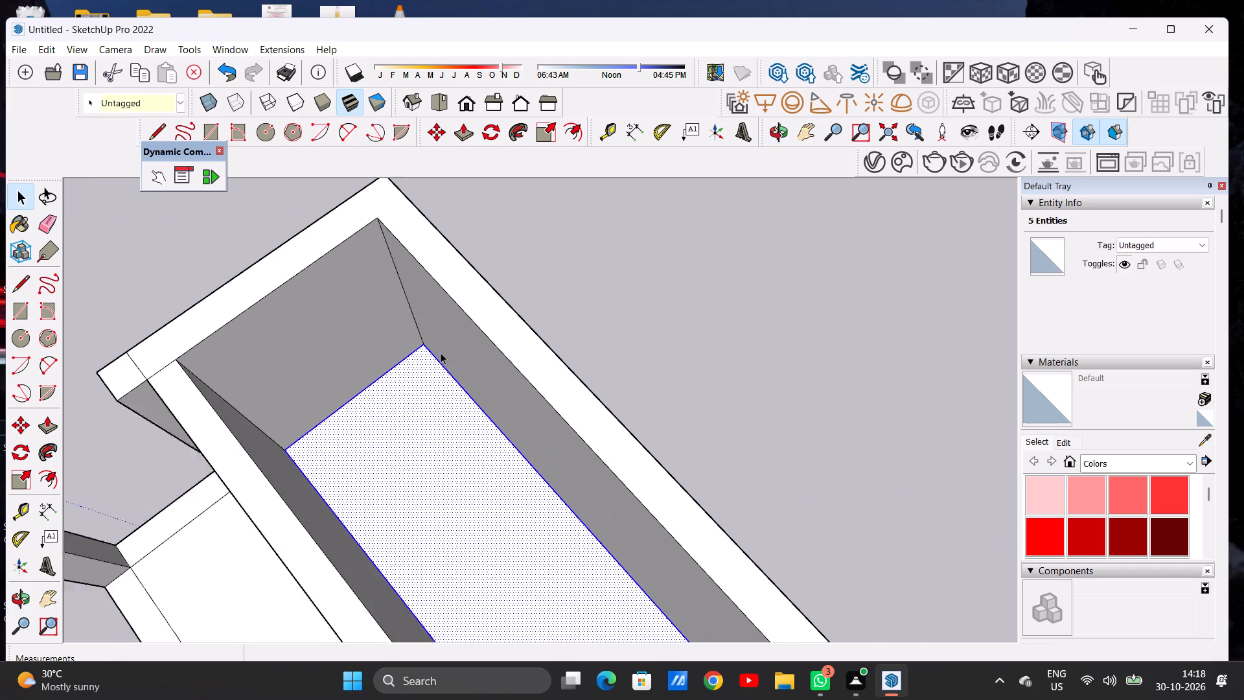
pyautogui.scroll(3, 441, 353)
pyautogui.press('m')
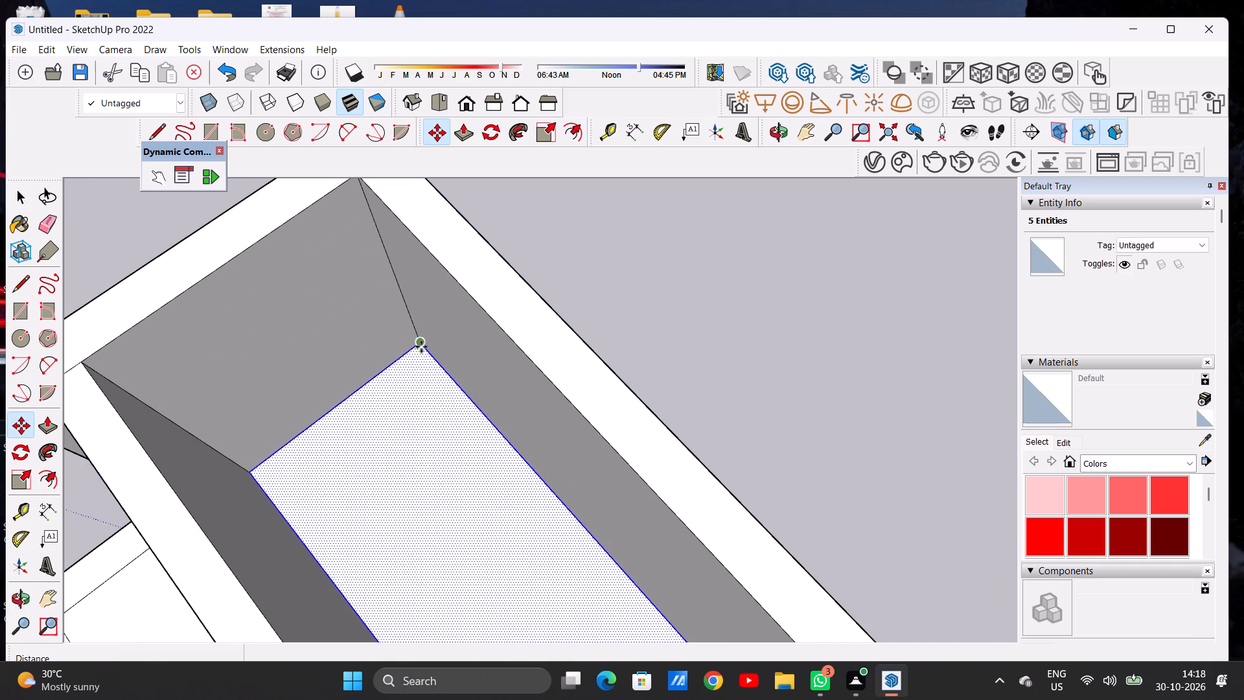
pyautogui.click(421, 340)
pyautogui.scroll(-10, 405, 338)
pyautogui.scroll(13, 395, 282)
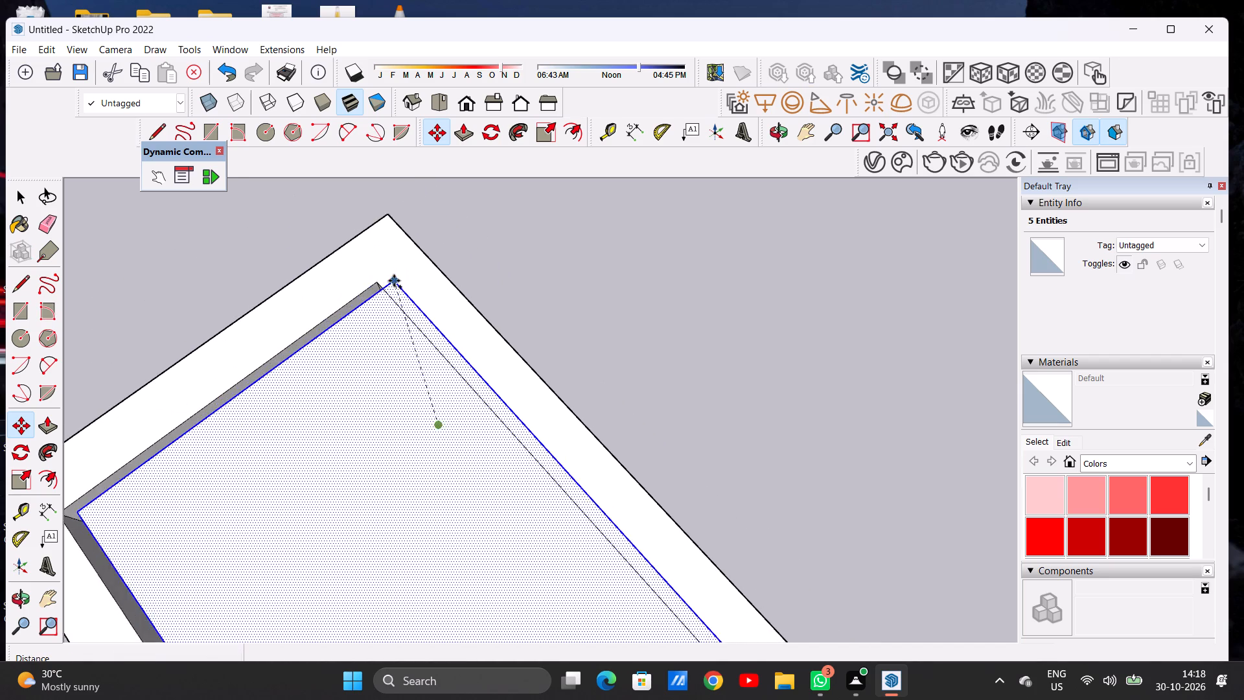
pyautogui.click(369, 289)
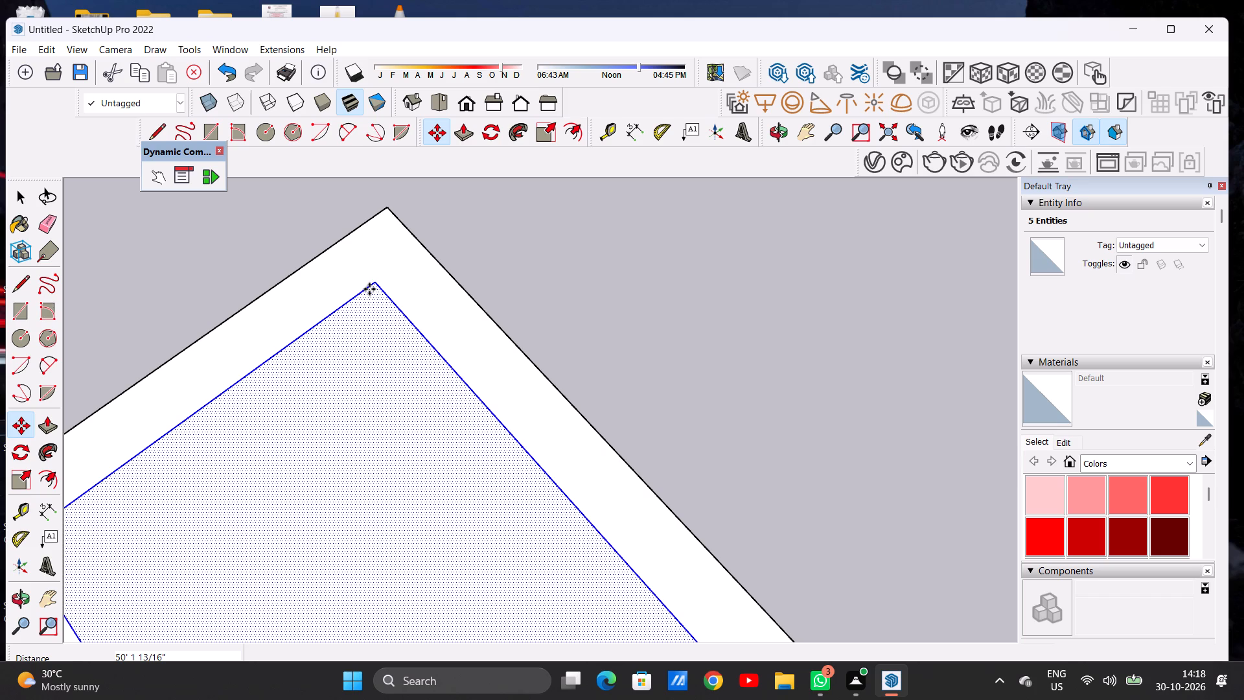
pyautogui.press('space')
pyautogui.click(566, 283)
# Draw two parallel lines, each about 43'-2", from the partition's top corners across the roof to the rear wall's inner edge.
pyautogui.scroll(-8, 497, 420)
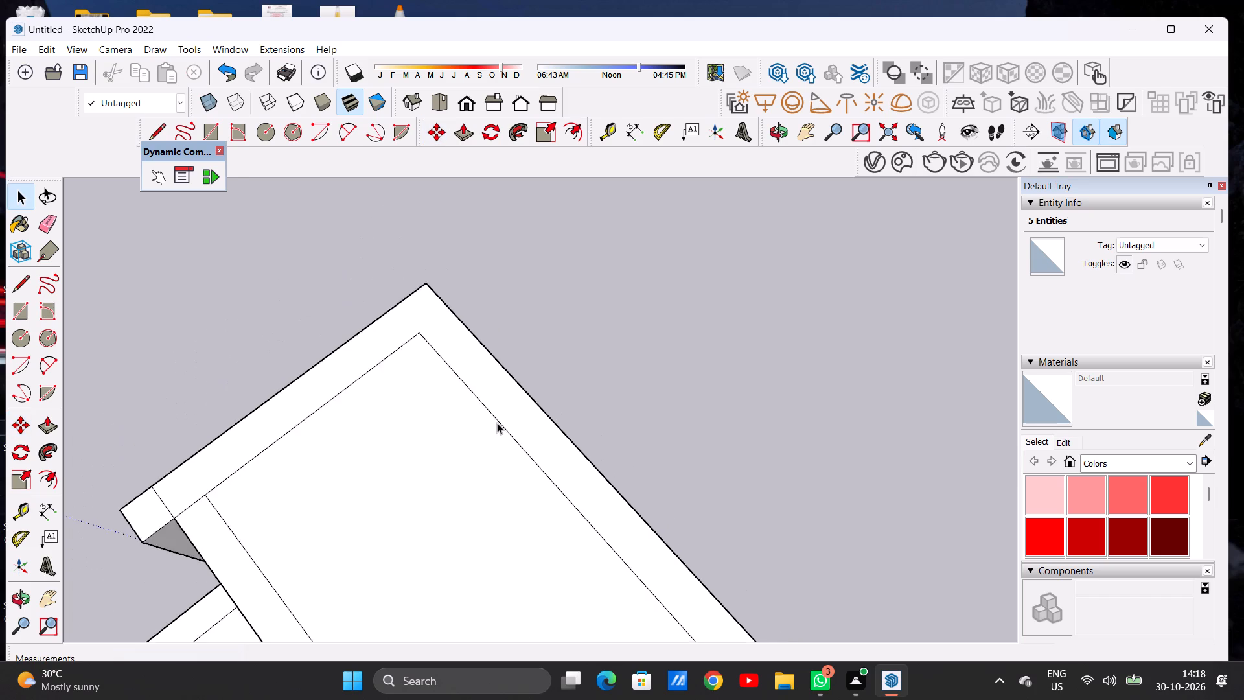
pyautogui.scroll(-20, 497, 423)
pyautogui.scroll(-1, 497, 423)
pyautogui.moveTo(512, 507); pyautogui.dragTo(621, 309, button='middle')
pyautogui.scroll(4, 554, 431)
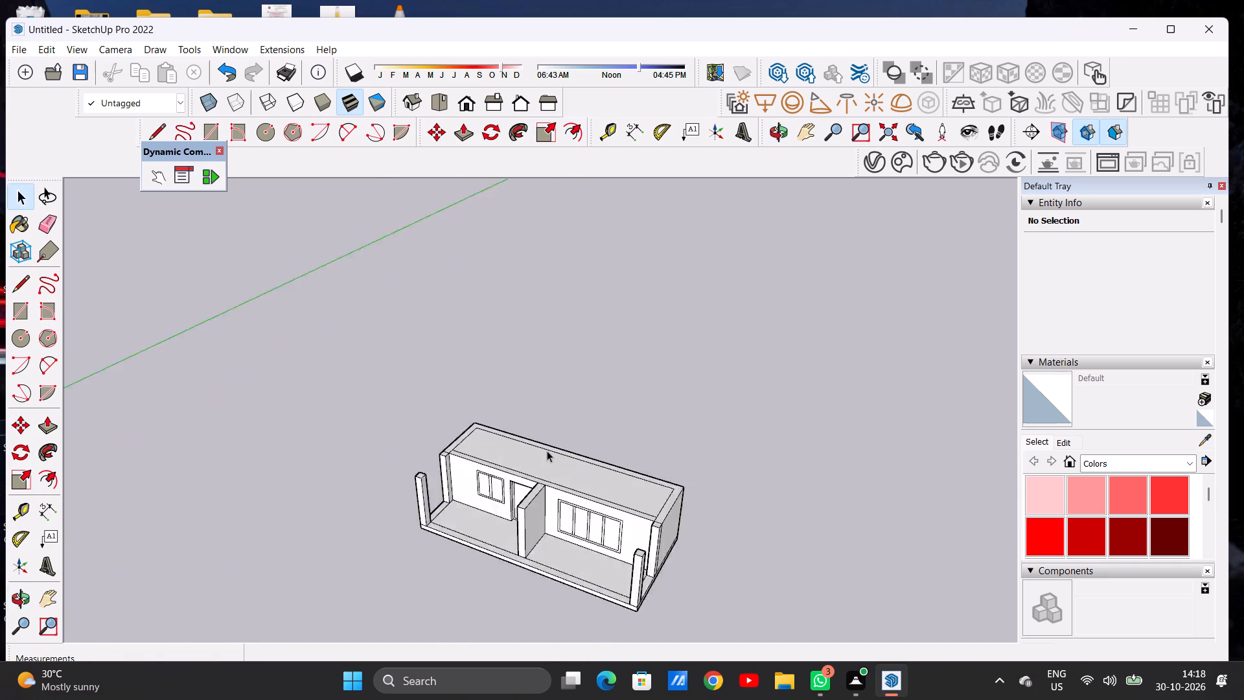
pyautogui.scroll(5, 547, 450)
pyautogui.scroll(-1, 545, 457)
pyautogui.scroll(6, 545, 457)
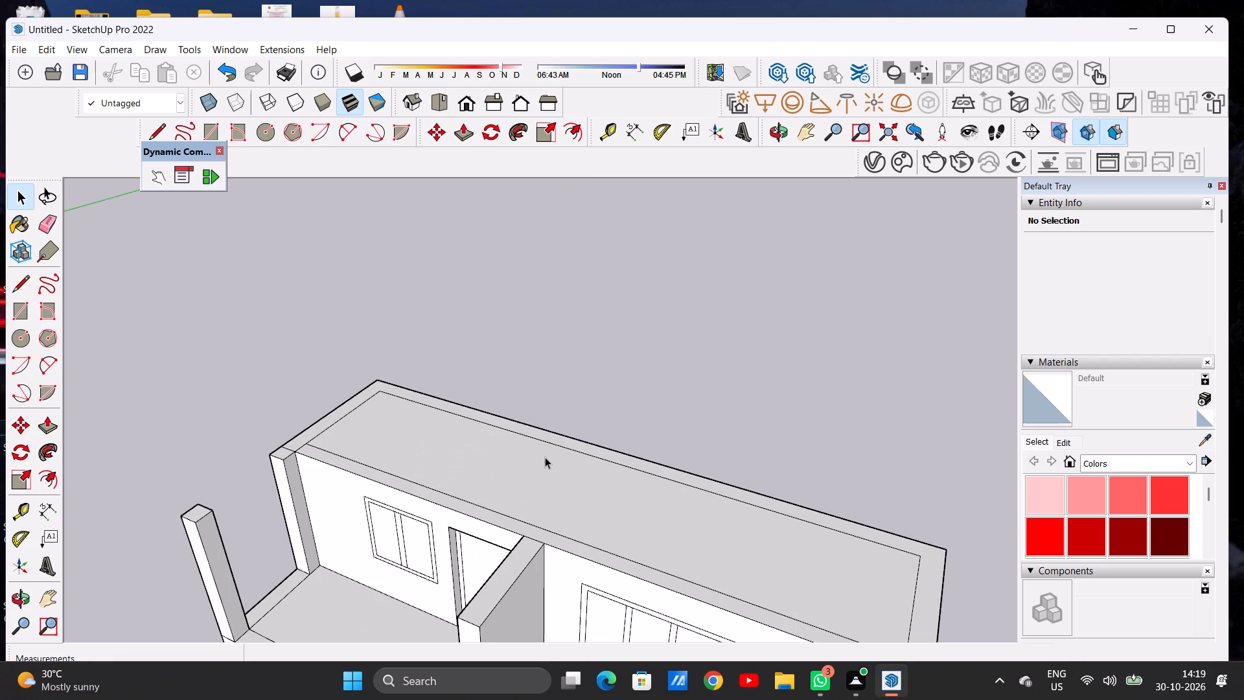
pyautogui.scroll(-8, 550, 447)
pyautogui.moveTo(582, 526); pyautogui.dragTo(586, 482, button='middle')
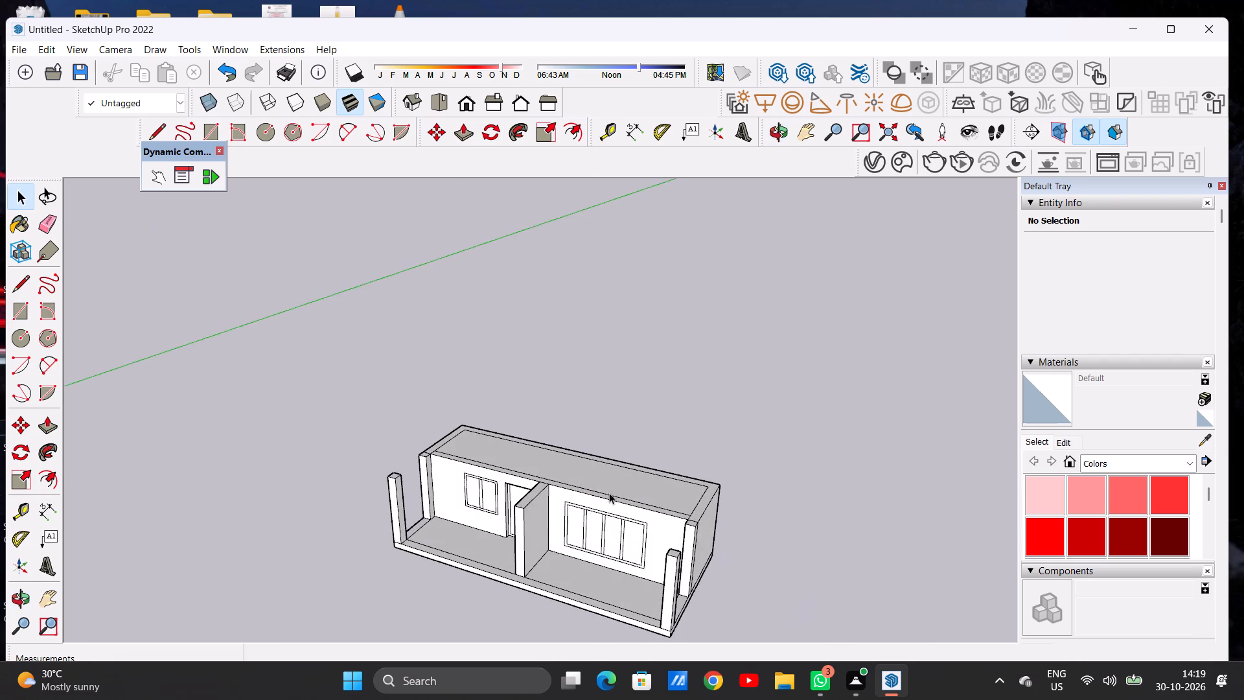
pyautogui.scroll(1, 645, 496)
pyautogui.scroll(-1, 645, 496)
pyautogui.scroll(4, 646, 496)
pyautogui.moveTo(578, 475); pyautogui.dragTo(417, 611, button='middle')
pyautogui.scroll(7, 460, 467)
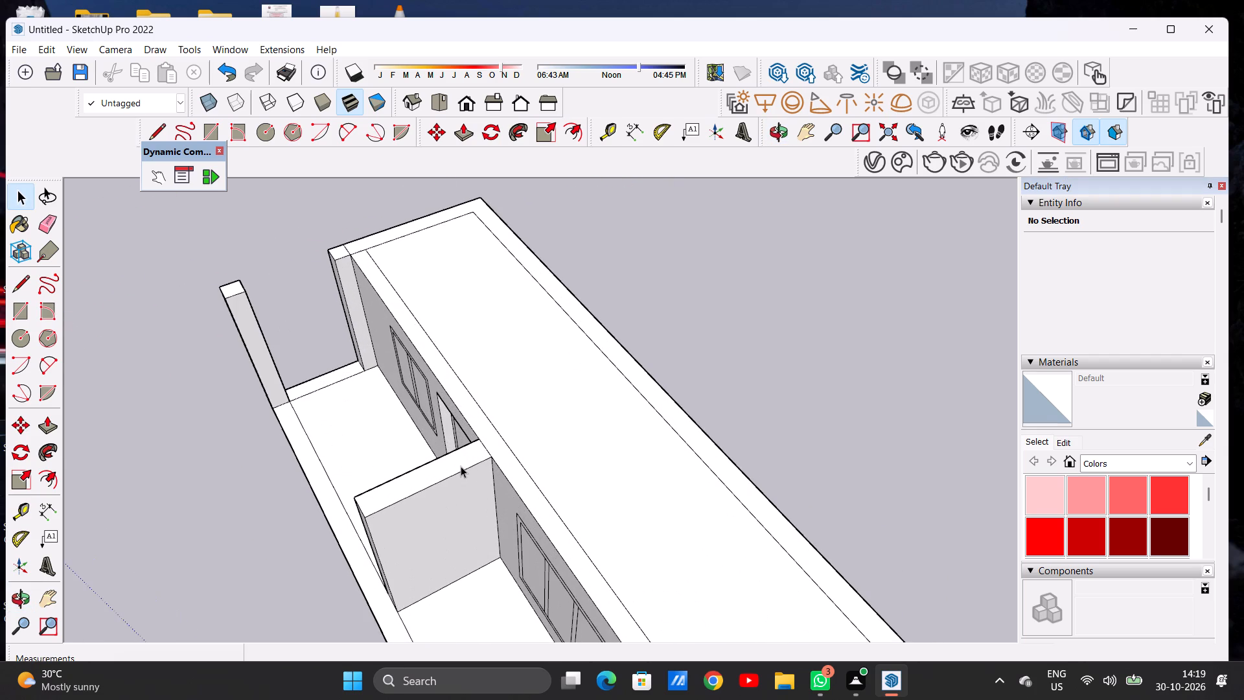
pyautogui.press('l')
pyautogui.scroll(9, 485, 446)
pyautogui.scroll(-1, 492, 449)
pyautogui.scroll(3, 492, 449)
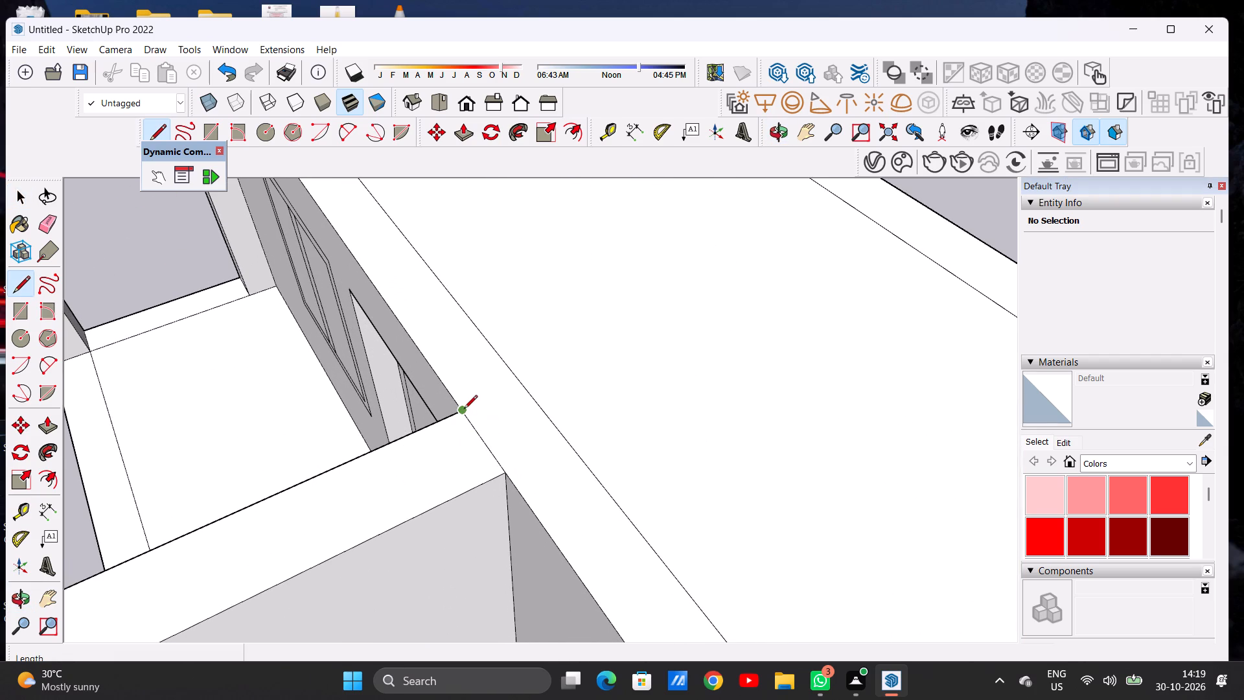
pyautogui.click(464, 410)
pyautogui.scroll(-9, 526, 416)
pyautogui.scroll(4, 631, 334)
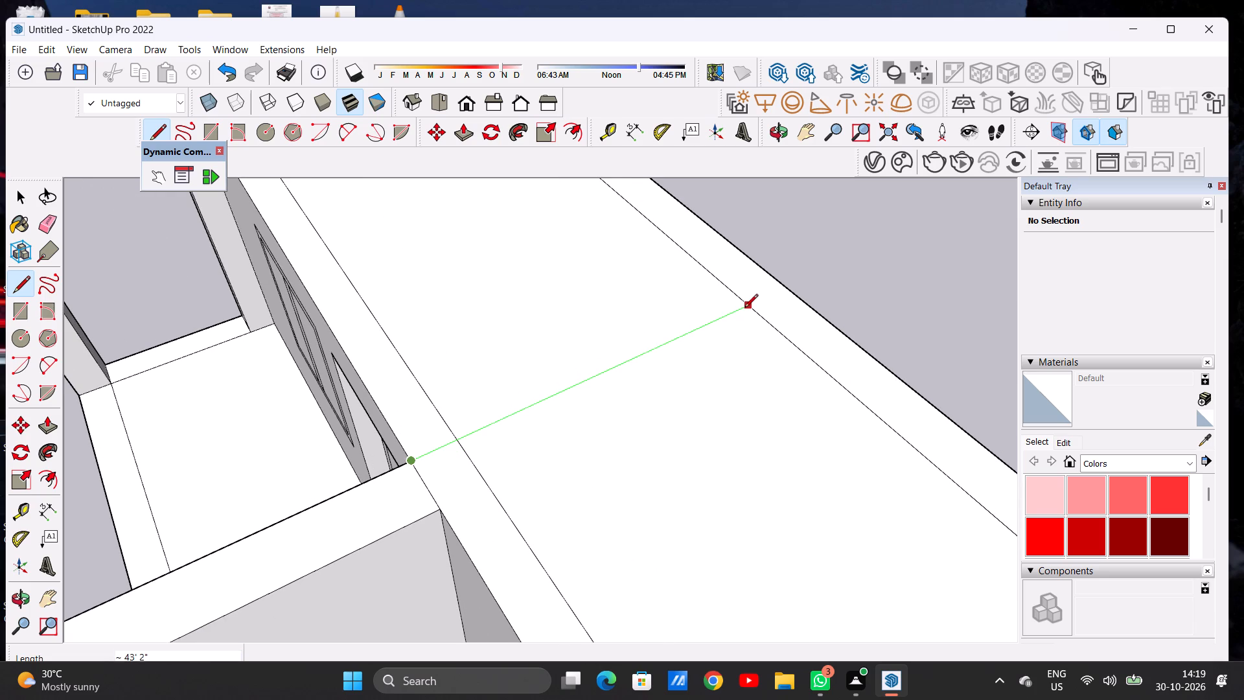
pyautogui.click(744, 309)
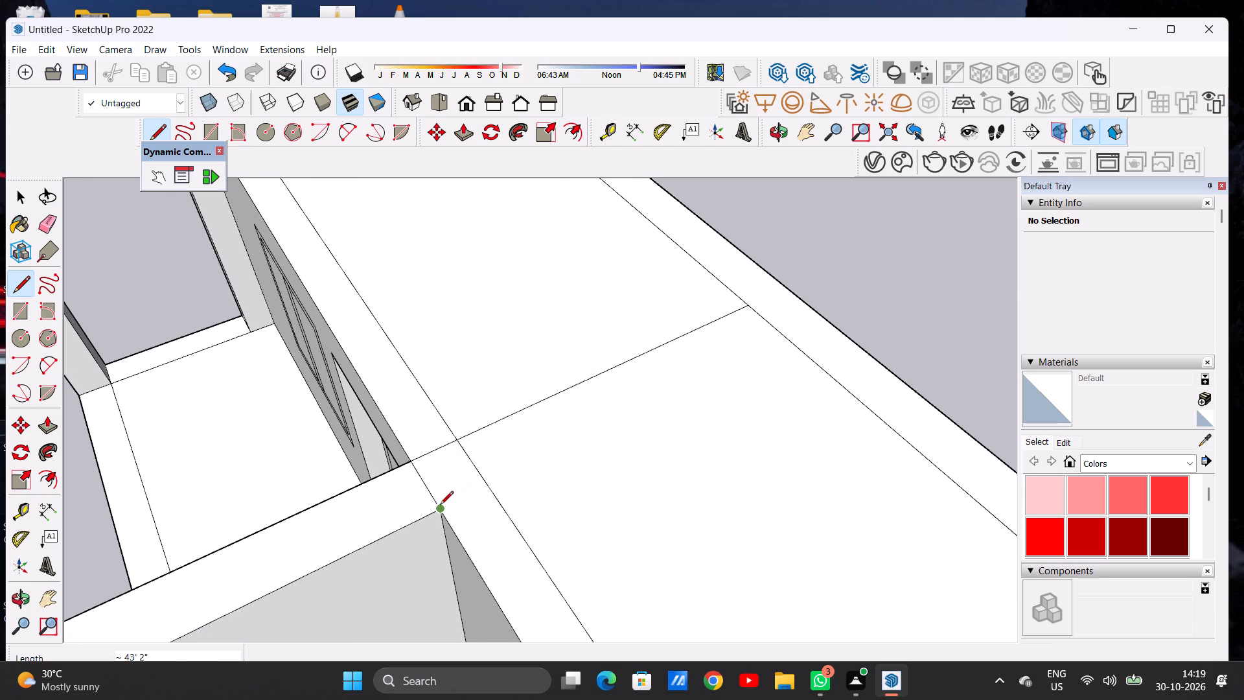
pyautogui.click(440, 506)
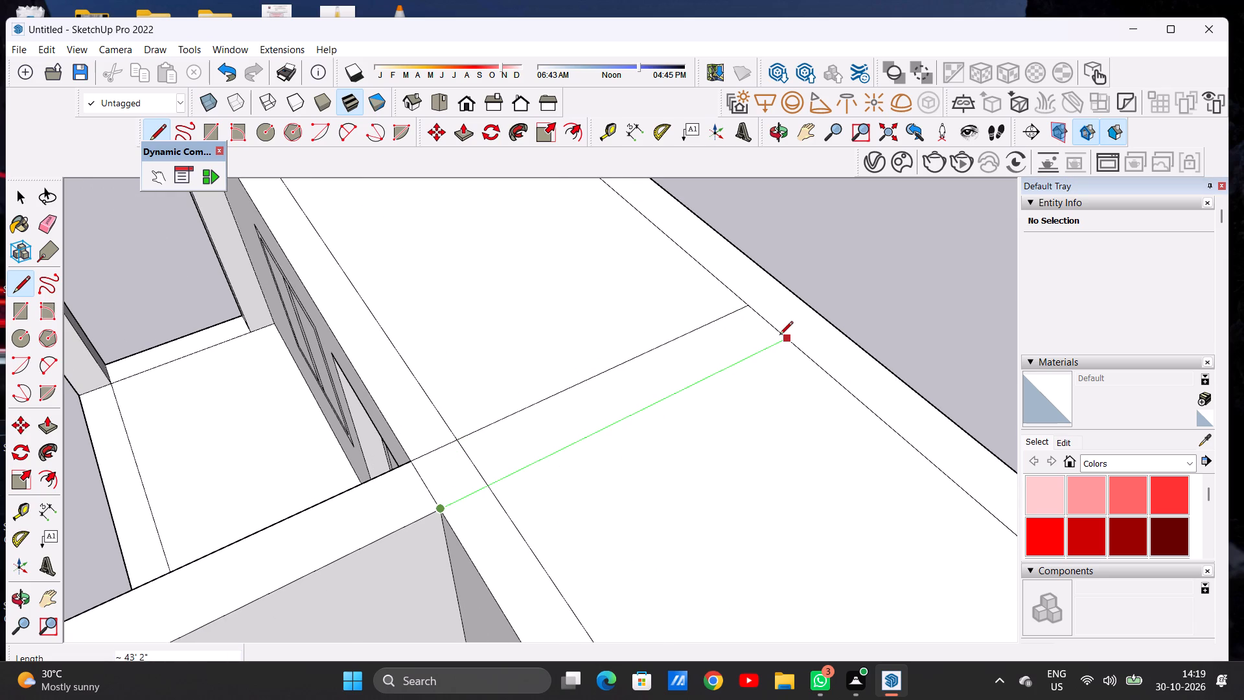
pyautogui.click(779, 336)
pyautogui.press('space')
# Erase the two short edges crossing the new roof strip where the partition top meets the front wall.
pyautogui.scroll(-12, 598, 500)
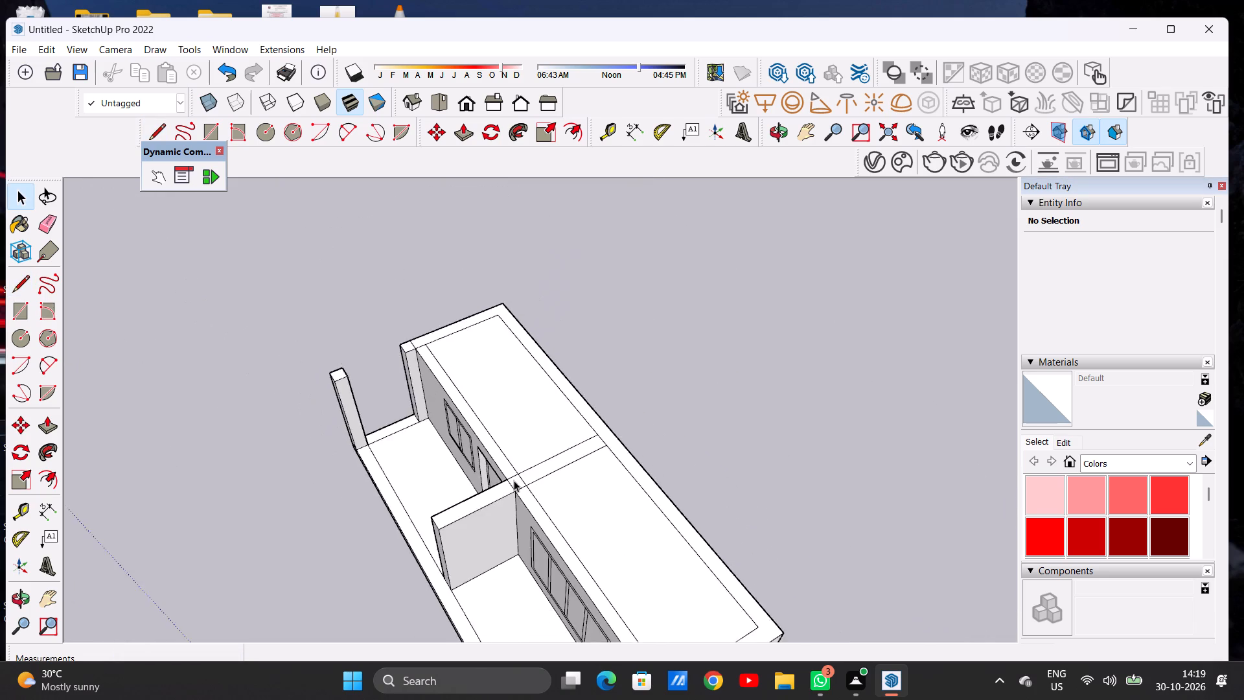
pyautogui.scroll(-8, 514, 480)
pyautogui.moveTo(535, 506); pyautogui.dragTo(791, 437, button='middle')
pyautogui.scroll(6, 573, 478)
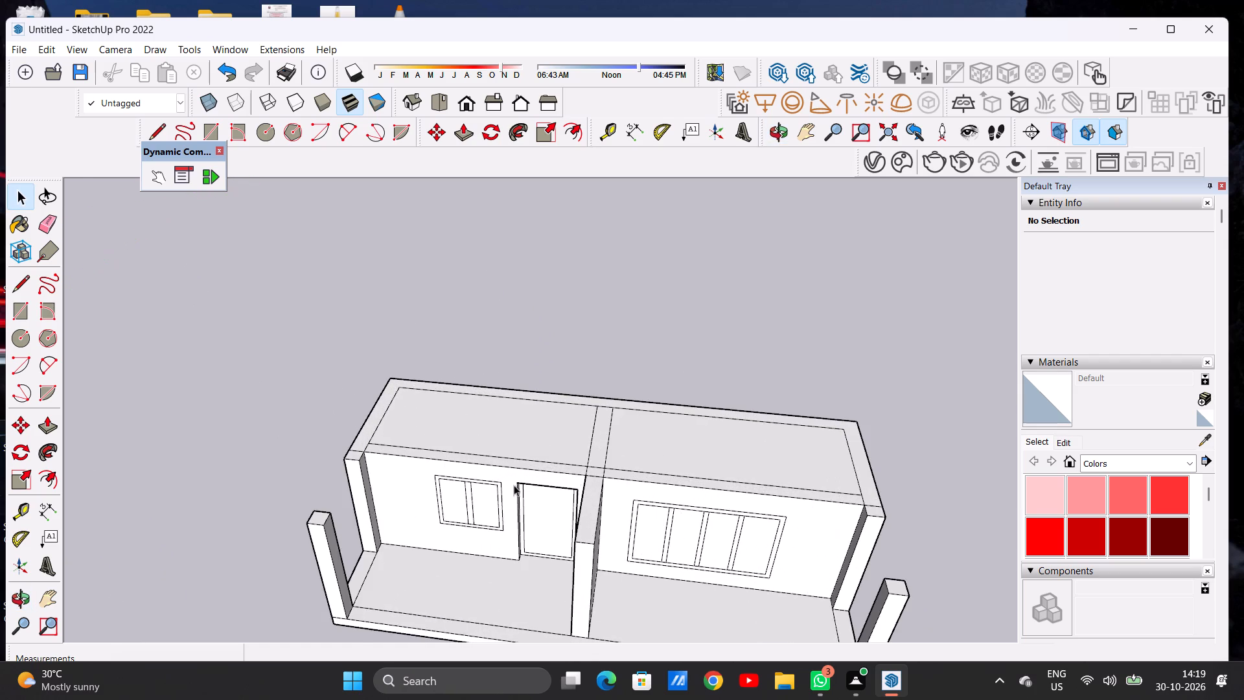
pyautogui.scroll(-3, 485, 494)
pyautogui.moveTo(652, 468); pyautogui.dragTo(685, 434, button='middle')
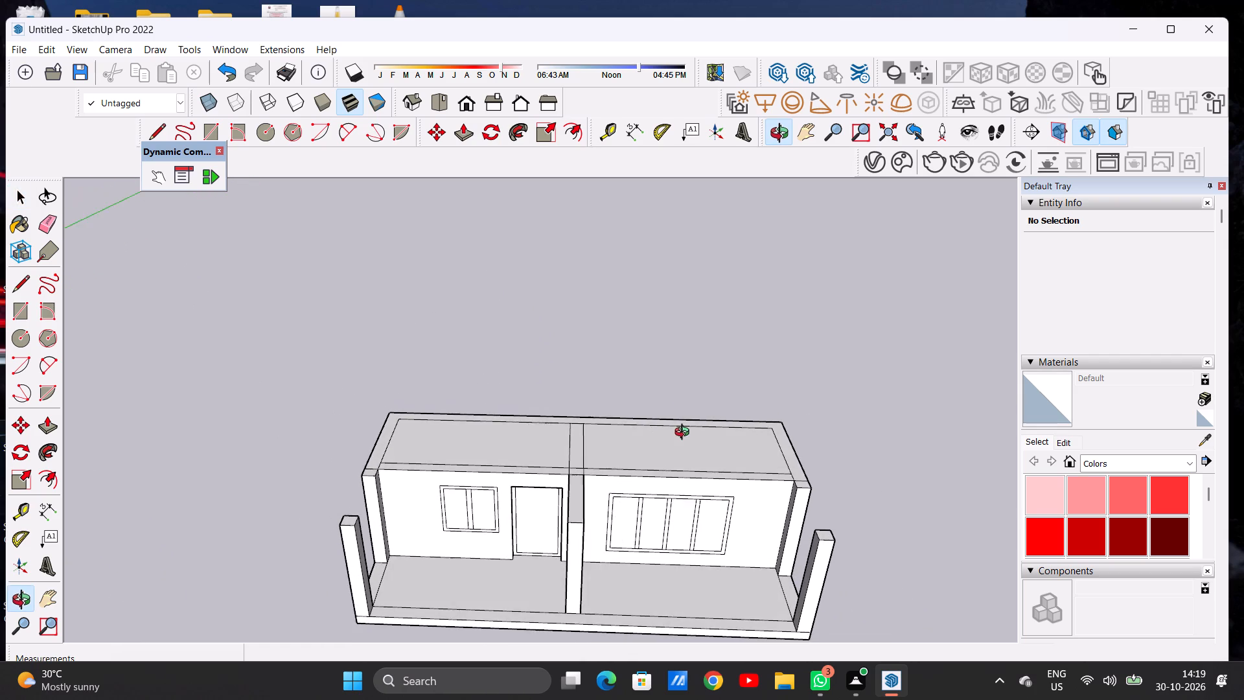
pyautogui.moveTo(685, 434); pyautogui.dragTo(678, 489, button='middle')
pyautogui.scroll(11, 606, 474)
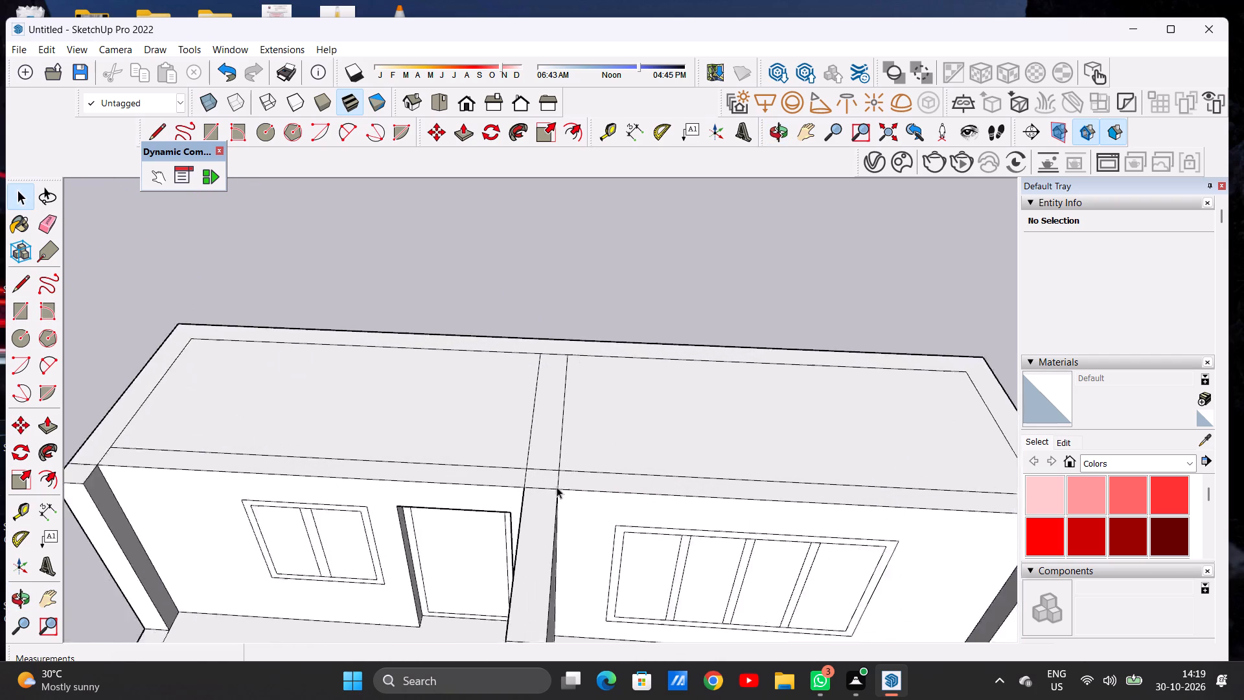
pyautogui.scroll(3, 557, 487)
pyautogui.press('e')
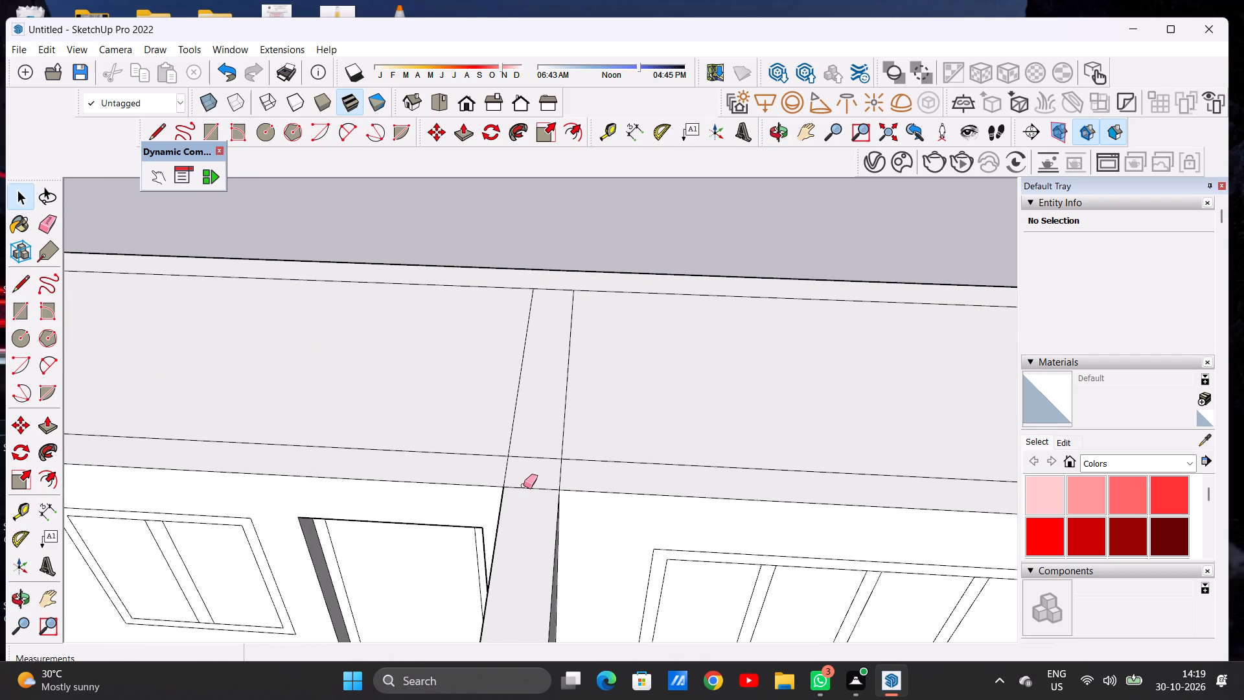
pyautogui.moveTo(524, 487); pyautogui.dragTo(523, 494)
pyautogui.moveTo(531, 446); pyautogui.dragTo(527, 467)
pyautogui.press('space')
# Examine the continuous partition strip and the whole structure from the front and from an oblique angle.
pyautogui.scroll(-16, 513, 508)
pyautogui.moveTo(597, 561); pyautogui.dragTo(621, 404, button='middle')
pyautogui.scroll(6, 604, 552)
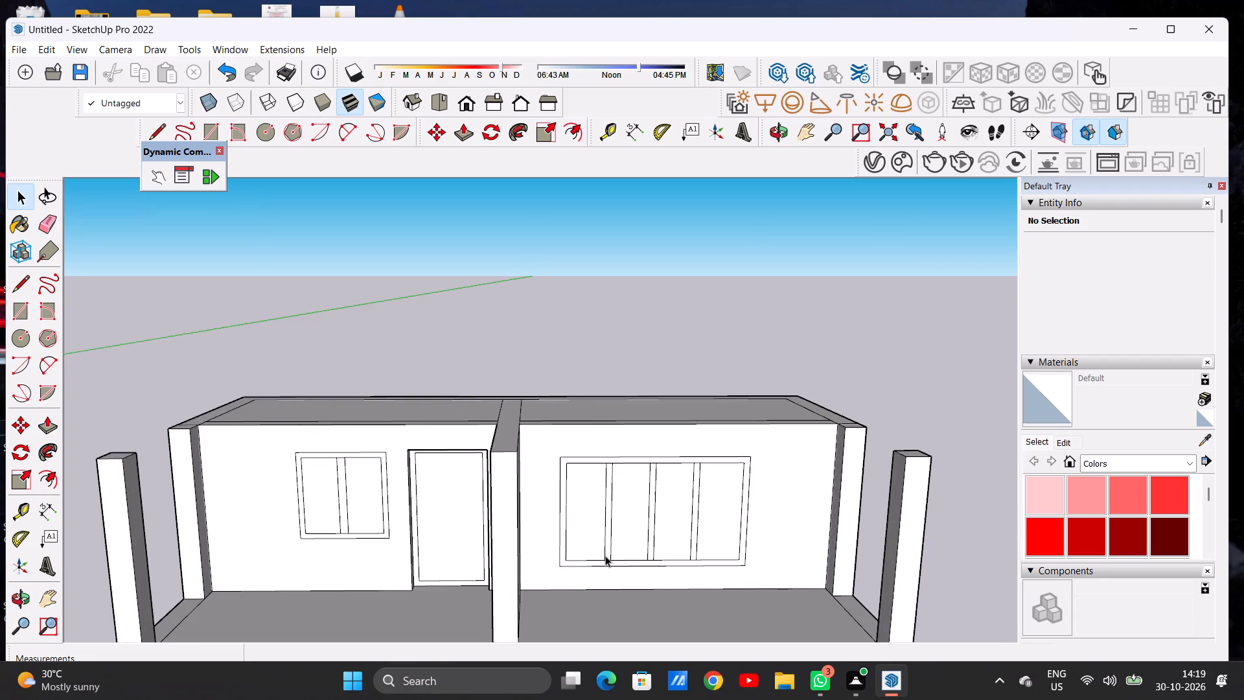
pyautogui.moveTo(680, 542); pyautogui.dragTo(662, 579, button='middle')
pyautogui.scroll(-5, 586, 535)
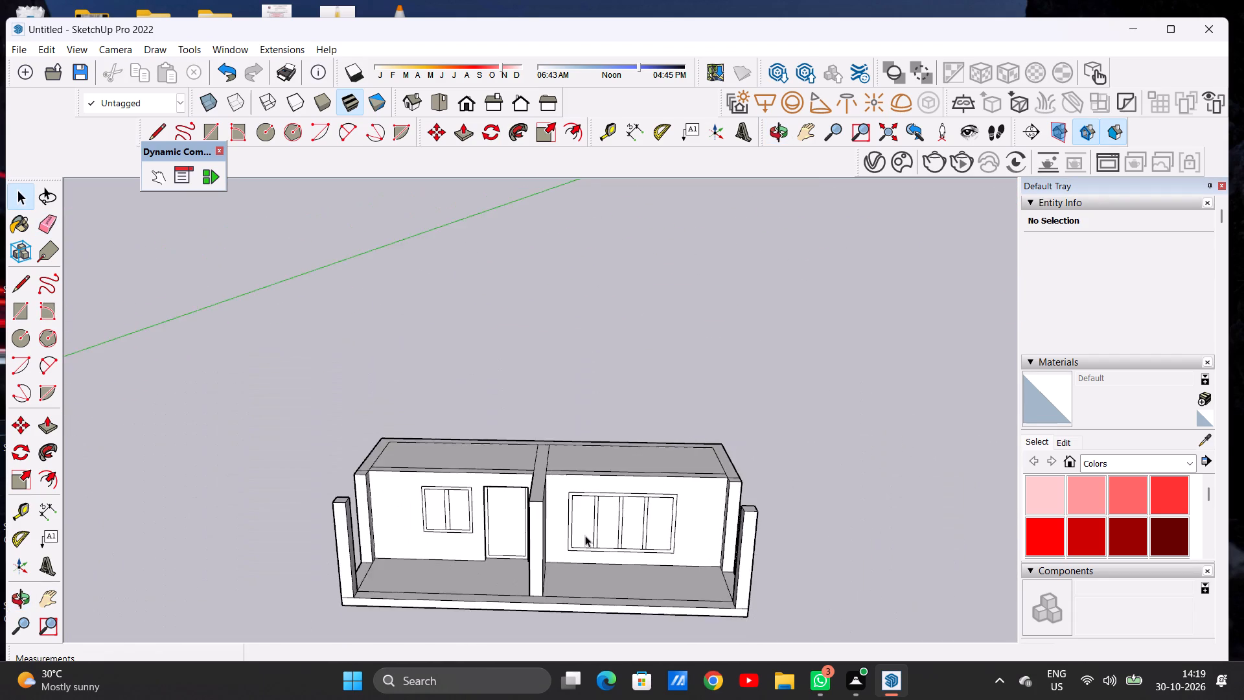
pyautogui.scroll(-10, 585, 535)
pyautogui.moveTo(676, 495); pyautogui.dragTo(470, 544, button='middle')
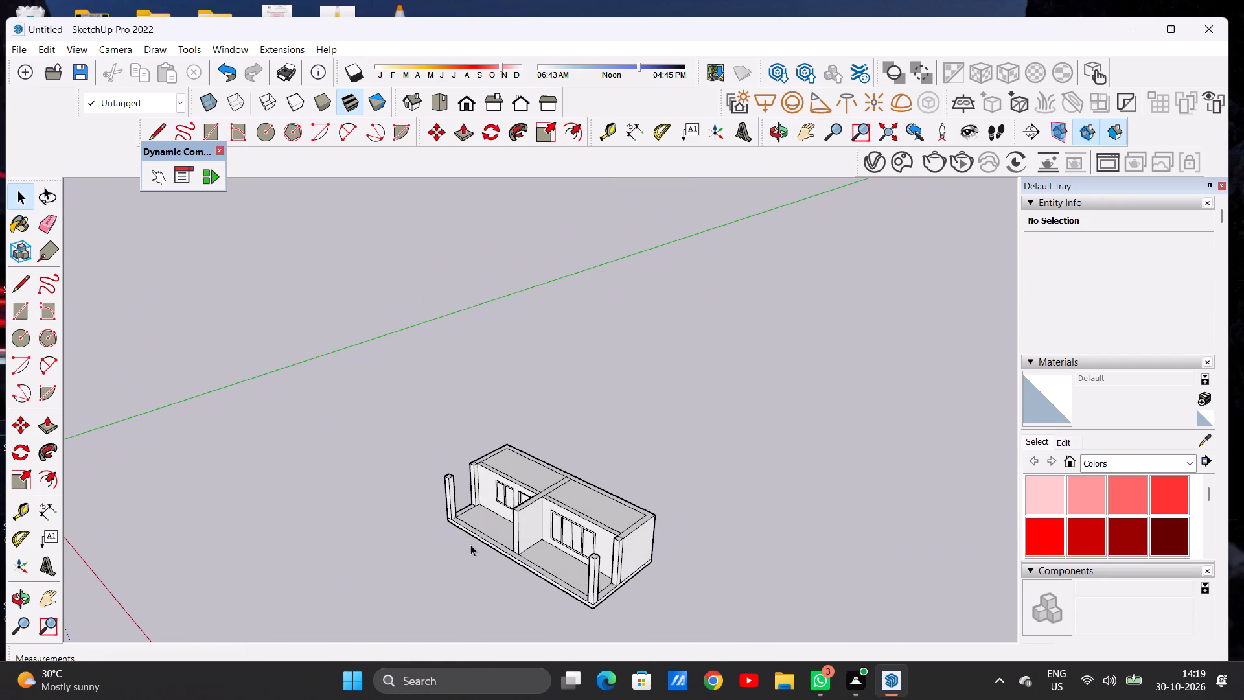
# Draw two lines, each about 6' long, extending the partition strip's sides across the rear wall top to its outer edge.
pyautogui.scroll(-3, 479, 567)
pyautogui.moveTo(509, 553); pyautogui.dragTo(754, 493, button='middle')
pyautogui.scroll(2, 588, 498)
pyautogui.scroll(-1, 588, 498)
pyautogui.scroll(1, 588, 498)
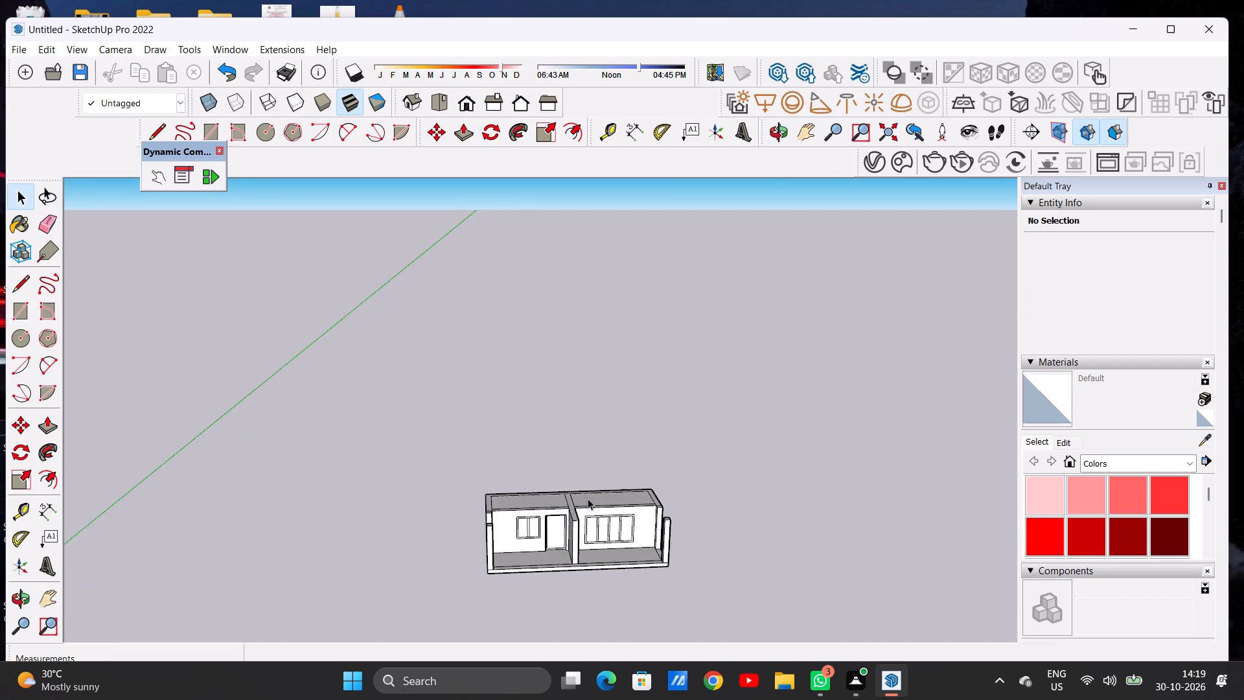
pyautogui.scroll(2, 588, 498)
pyautogui.scroll(-1, 582, 496)
pyautogui.scroll(5, 582, 496)
pyautogui.moveTo(546, 493); pyautogui.dragTo(527, 562, button='middle')
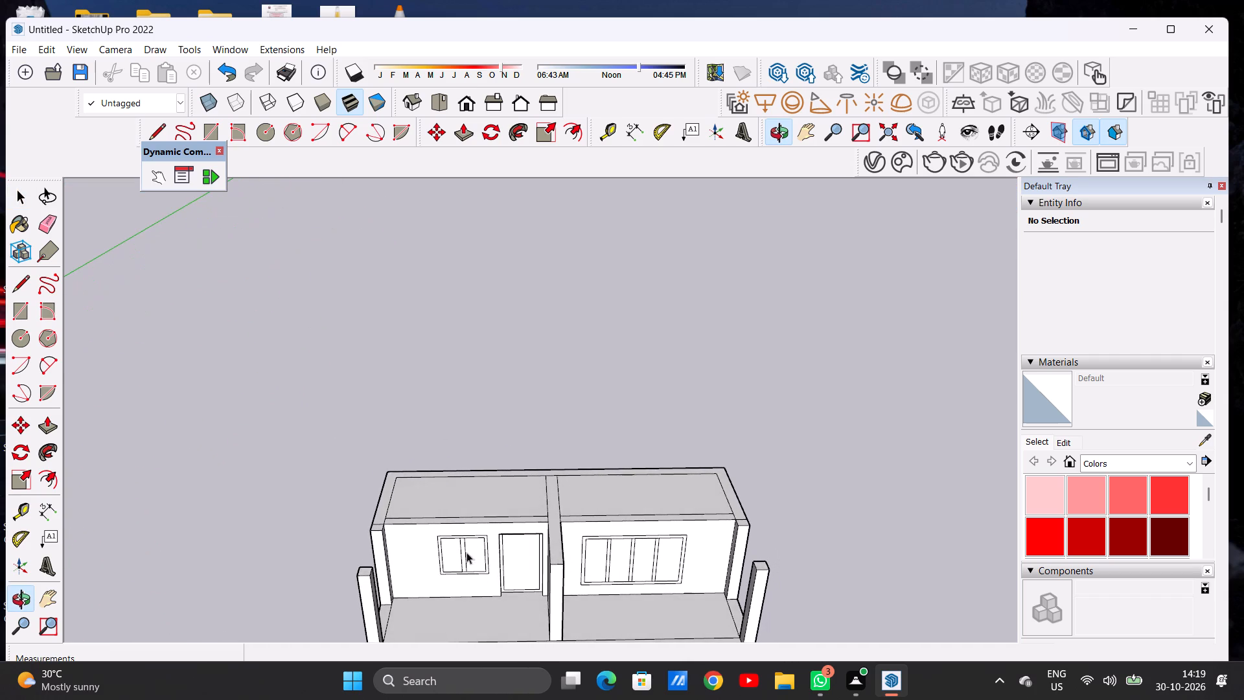
pyautogui.scroll(-3, 465, 554)
pyautogui.scroll(12, 513, 503)
pyautogui.moveTo(539, 483); pyautogui.dragTo(538, 566, button='middle')
pyautogui.press('l')
pyautogui.scroll(2, 525, 484)
pyautogui.scroll(-1, 520, 472)
pyautogui.scroll(11, 520, 472)
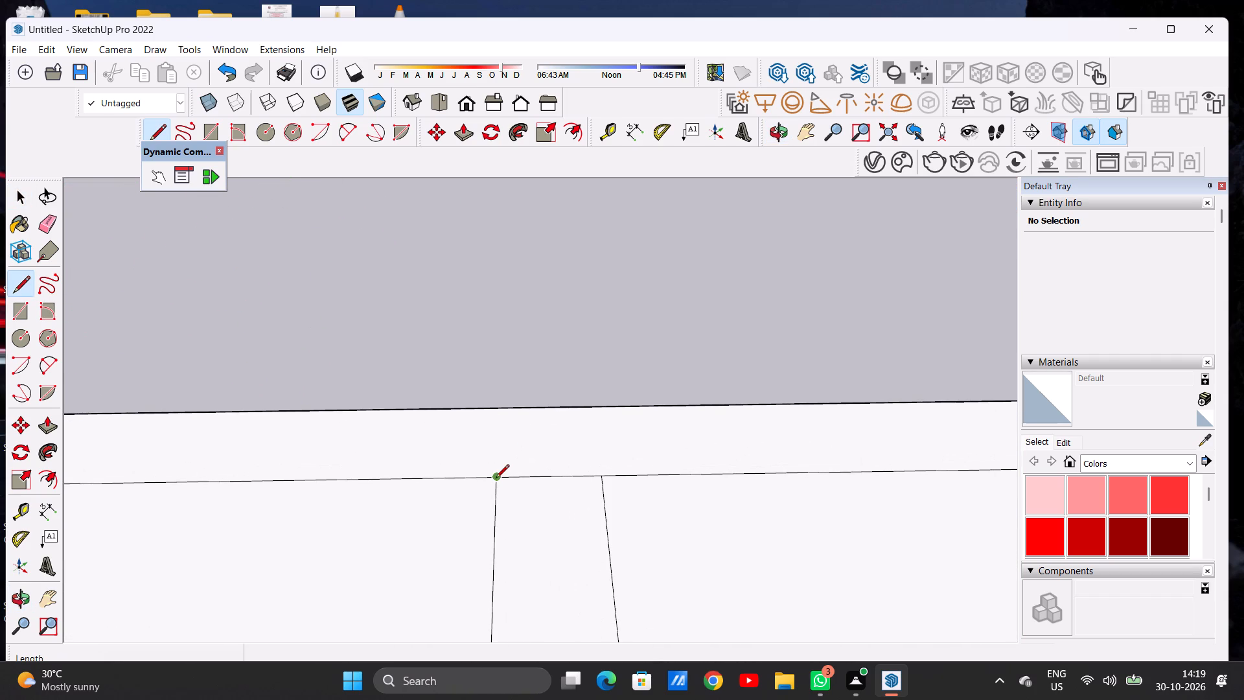
pyautogui.click(496, 479)
pyautogui.click(500, 405)
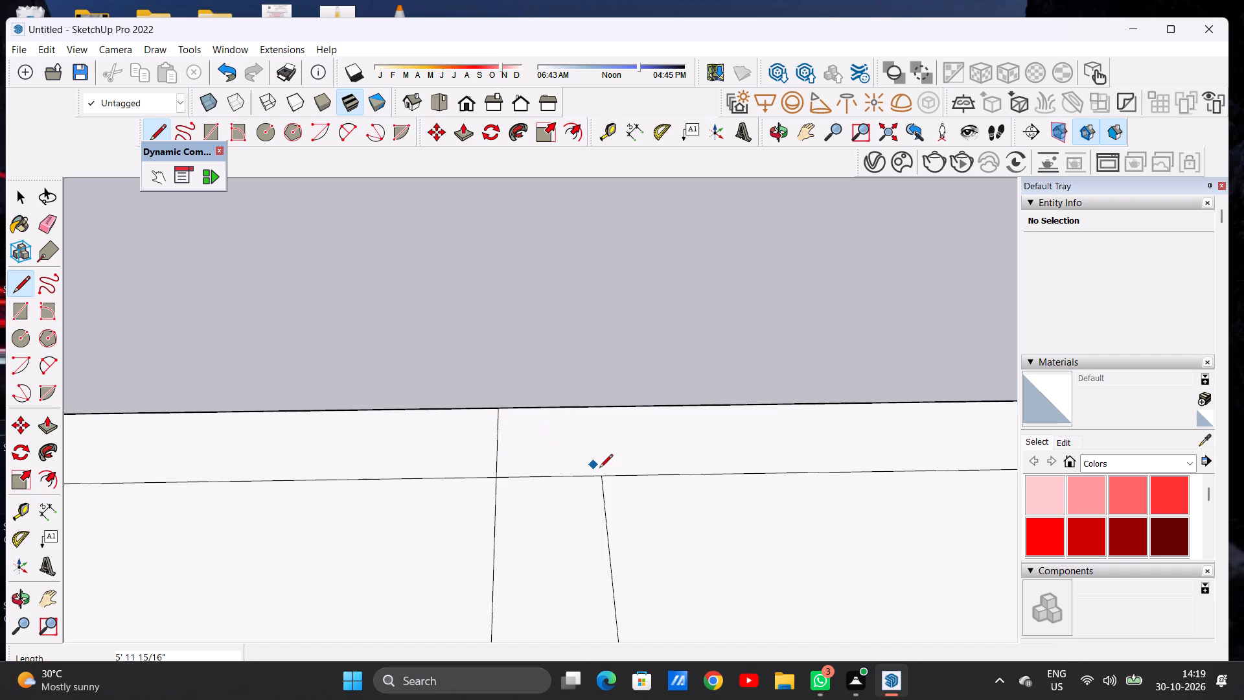
pyautogui.click(603, 477)
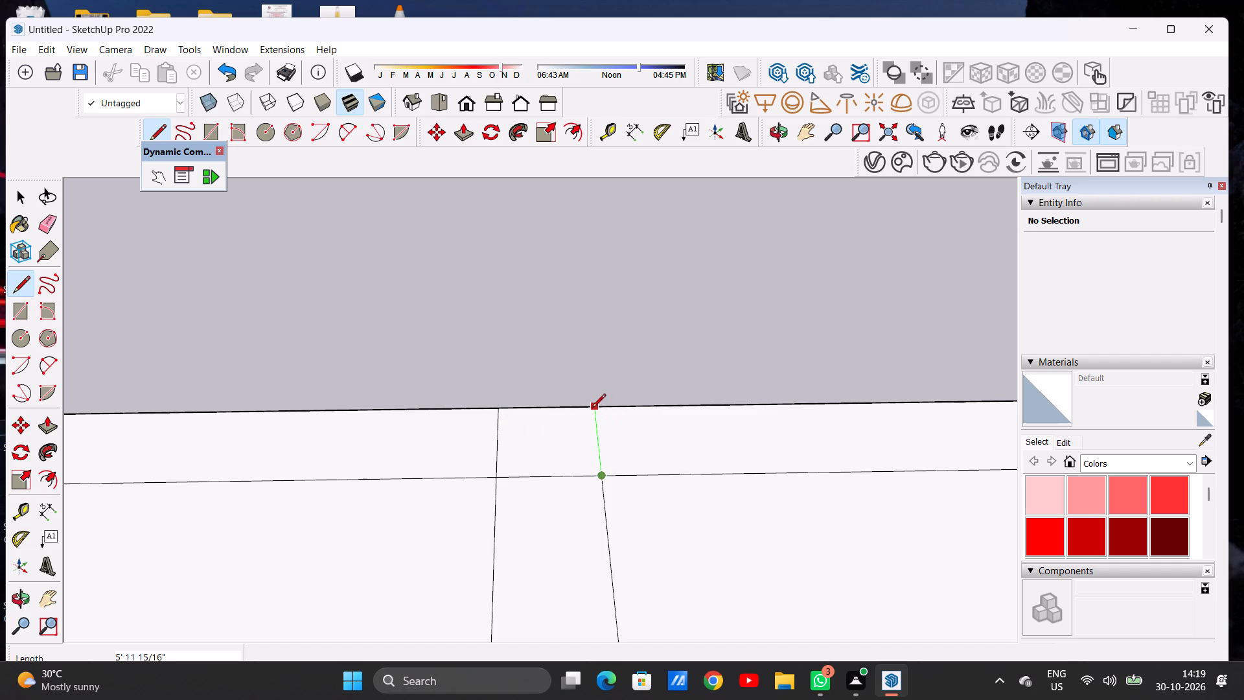
pyautogui.click(592, 408)
pyautogui.press('space')
# Erase the rear wall's inner edge segment crossing the partition strip and the short extension line on the four-pane window side.
pyautogui.scroll(-15, 605, 457)
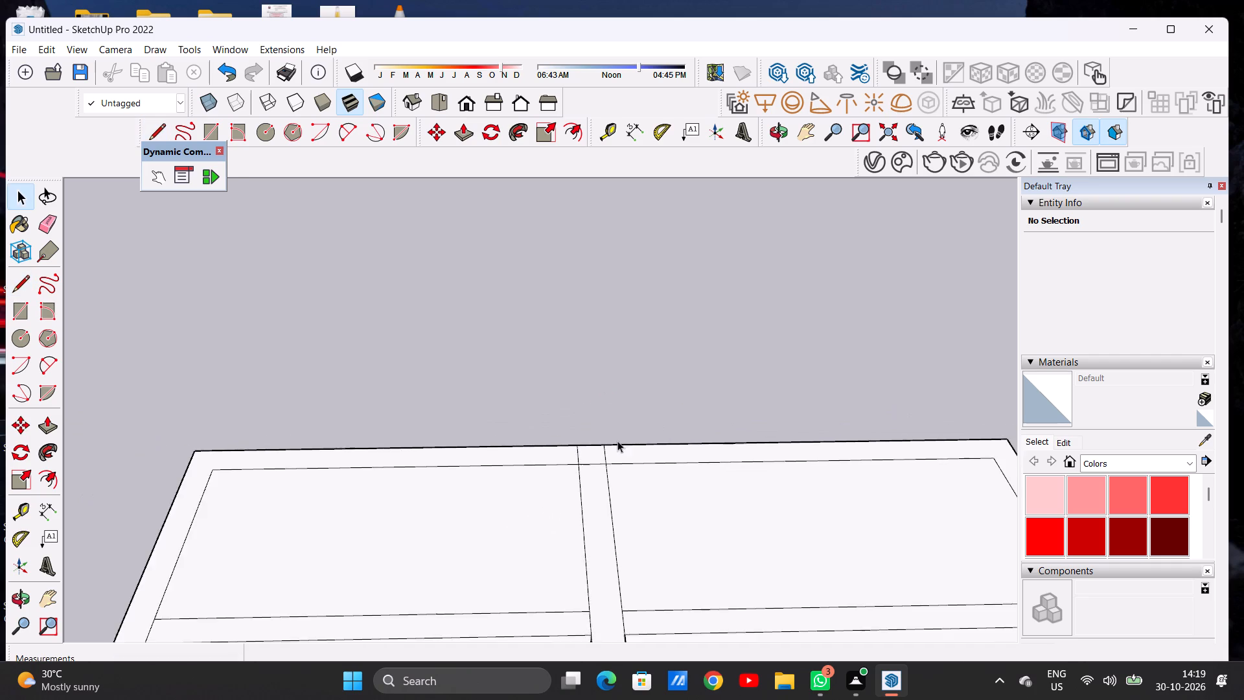
pyautogui.scroll(-15, 617, 441)
pyautogui.moveTo(614, 500); pyautogui.dragTo(615, 480, button='middle')
pyautogui.scroll(11, 603, 455)
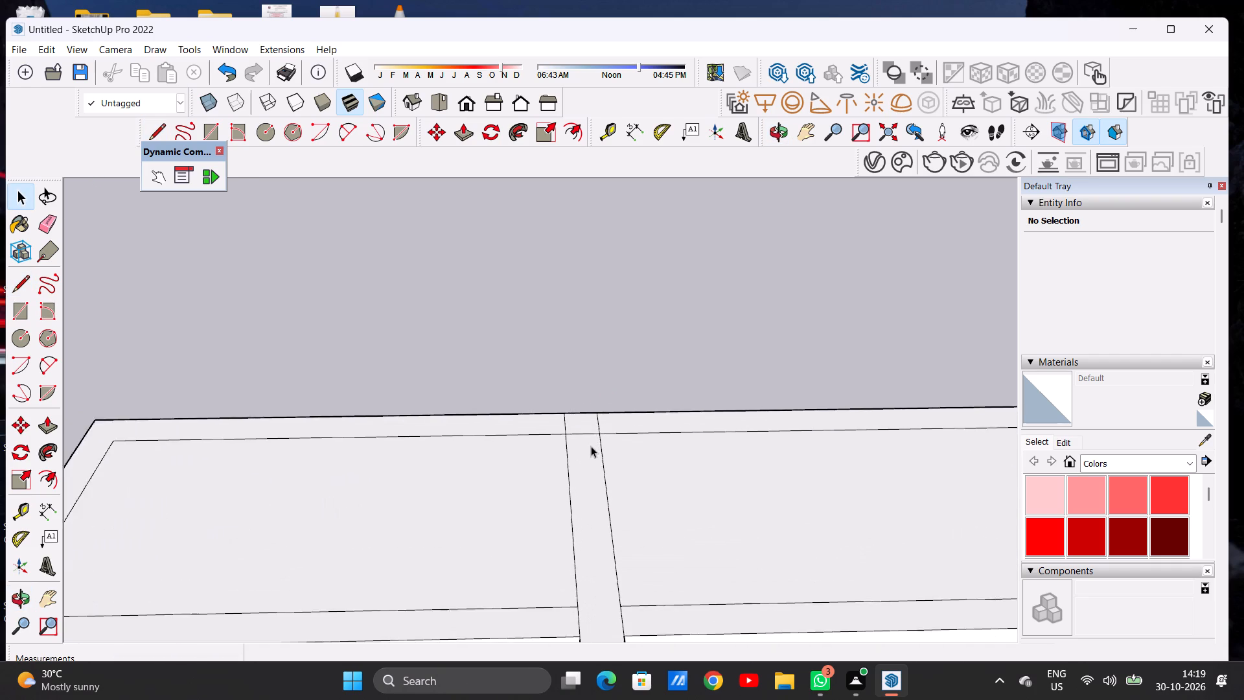
pyautogui.scroll(9, 591, 446)
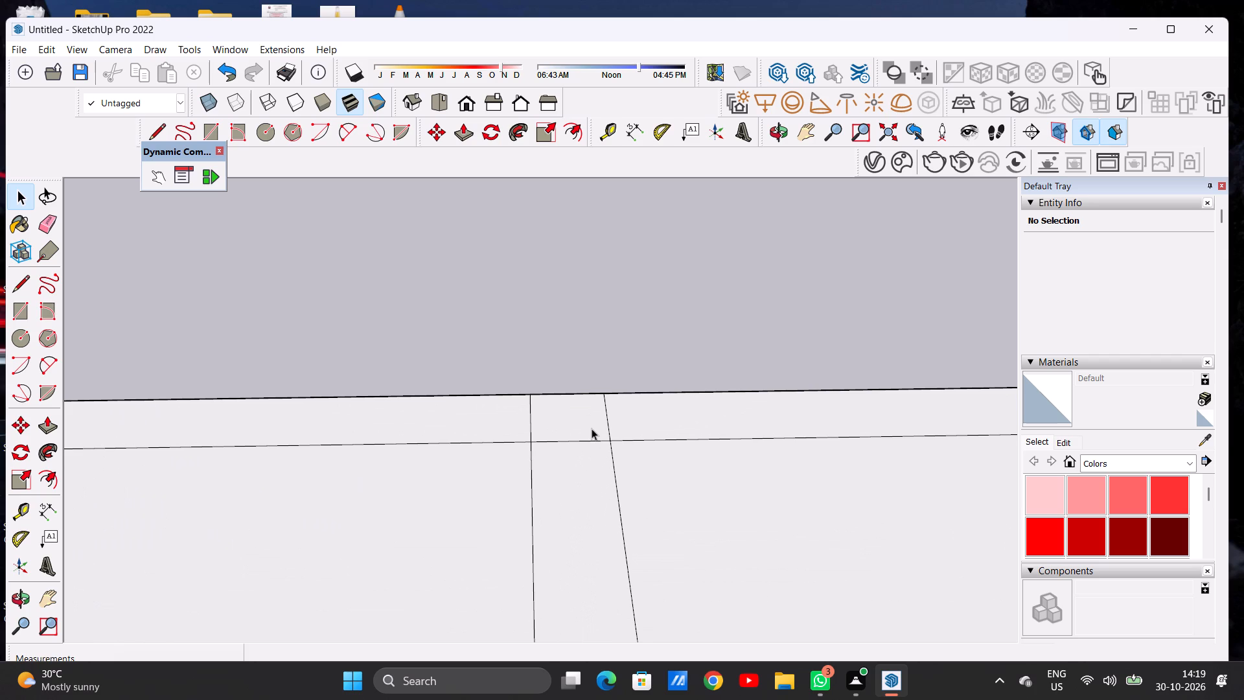
pyautogui.press('e')
pyautogui.click(577, 437)
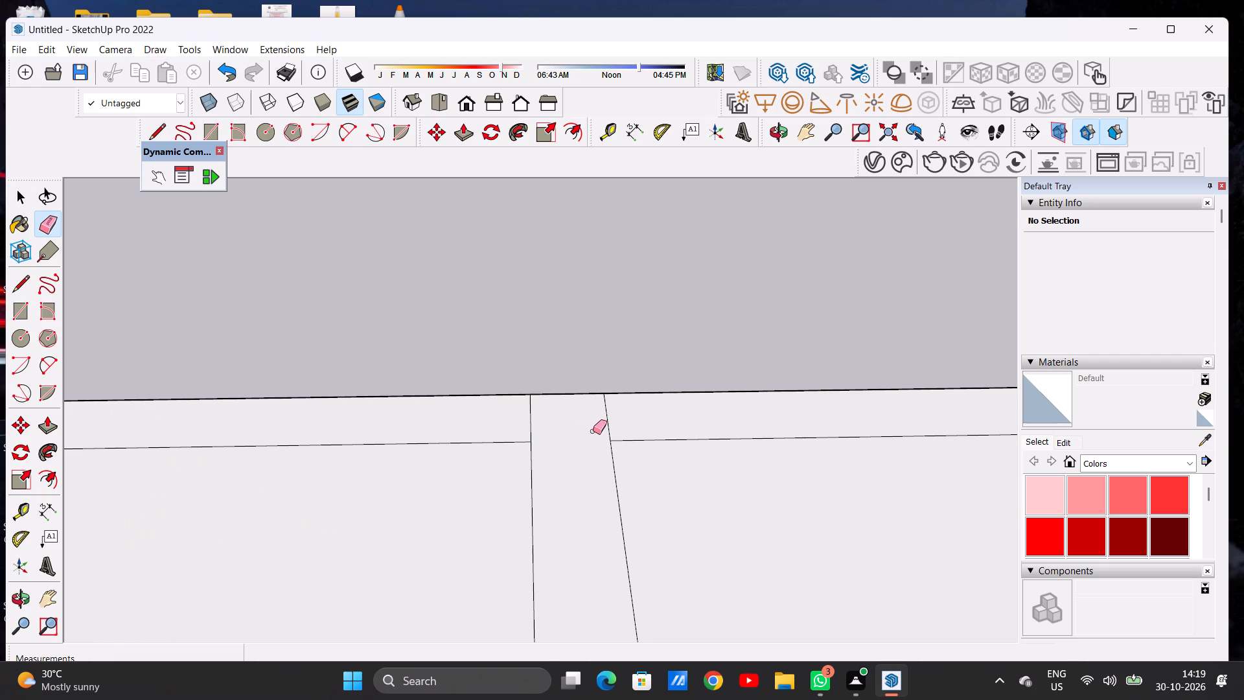
pyautogui.moveTo(612, 422); pyautogui.dragTo(599, 426)
pyautogui.press('space')
# Examine the partition strip on the roof and the whole building from above, from the front and at an oblique angle.
pyautogui.scroll(-8, 577, 443)
pyautogui.scroll(1, 574, 445)
pyautogui.scroll(-17, 574, 445)
pyautogui.scroll(7, 795, 443)
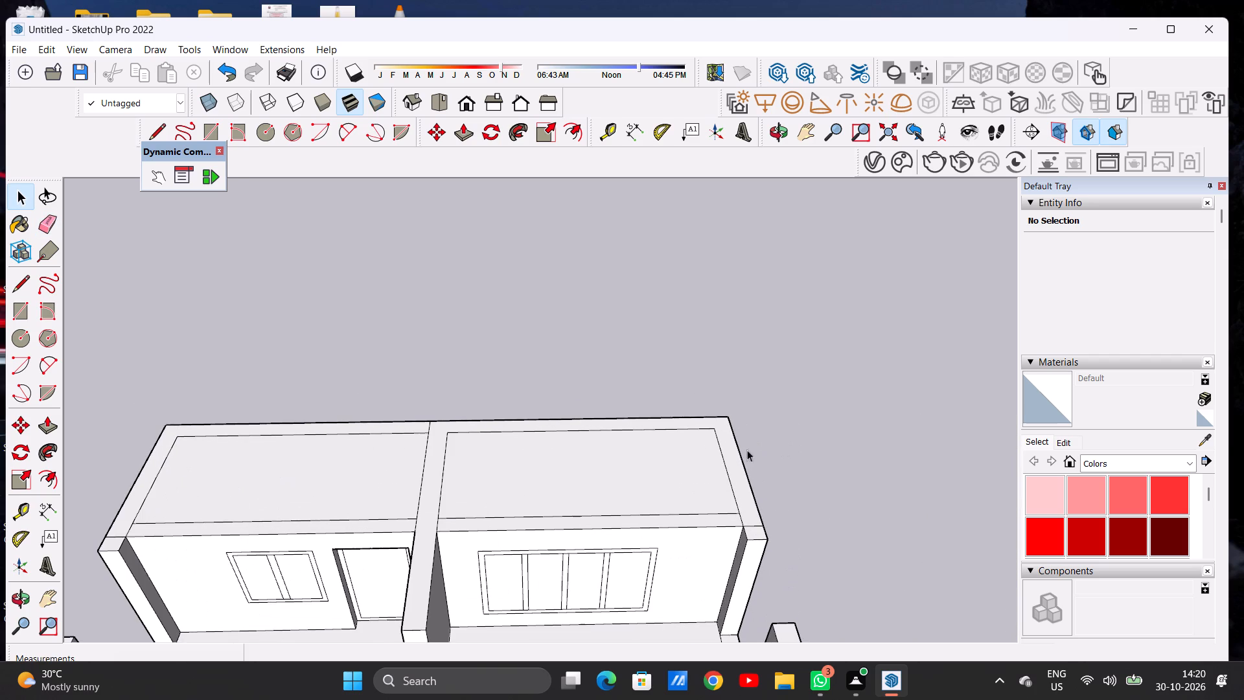
pyautogui.moveTo(743, 528); pyautogui.dragTo(745, 559, button='middle')
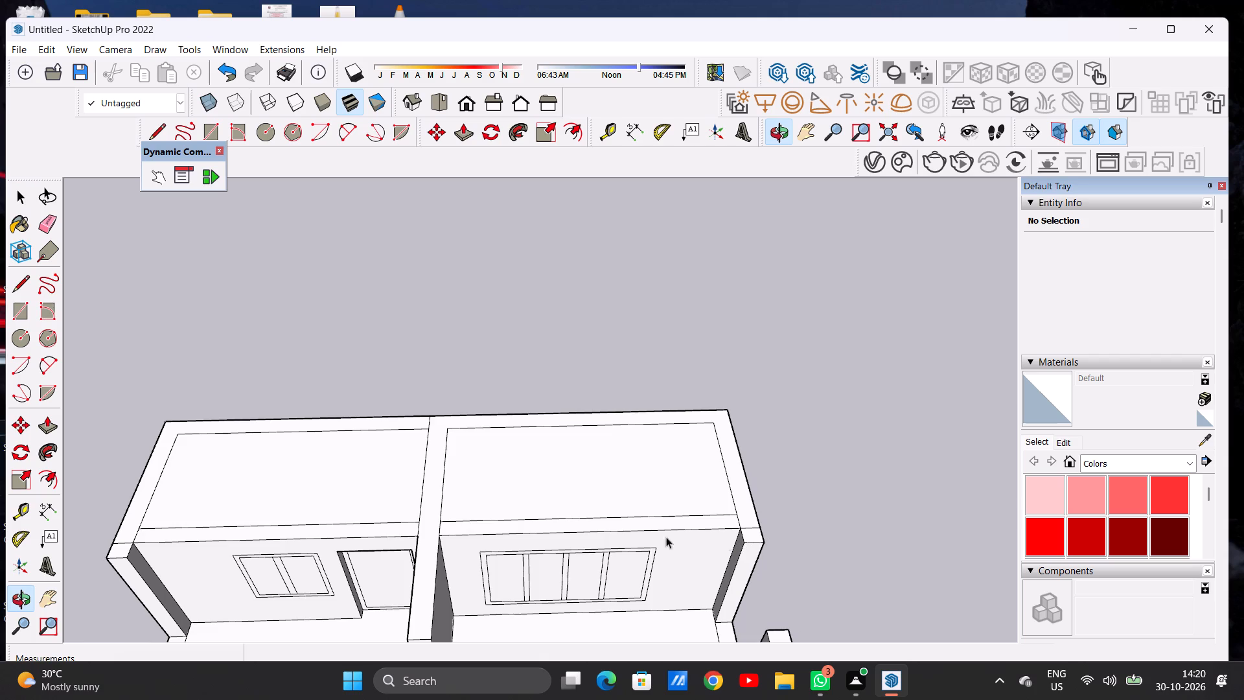
pyautogui.scroll(6, 470, 539)
pyautogui.scroll(-1, 451, 541)
pyautogui.scroll(6, 420, 531)
pyautogui.scroll(-9, 420, 525)
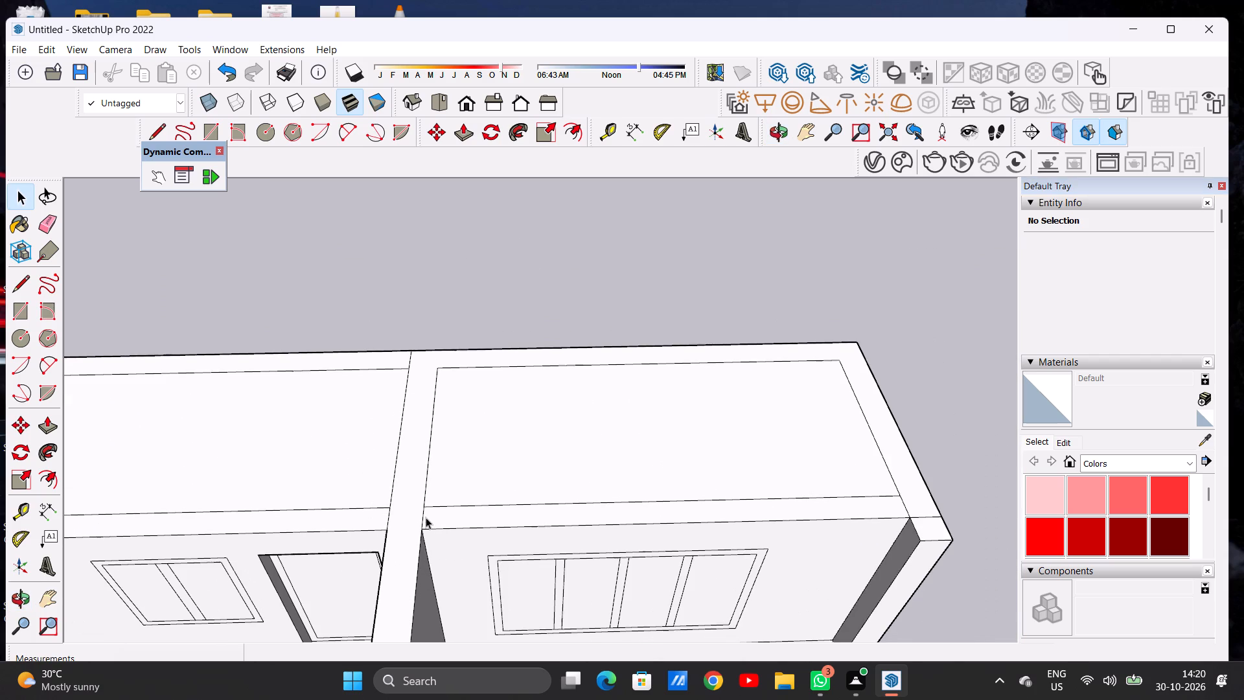
pyautogui.press('space')
pyautogui.scroll(-13, 482, 510)
pyautogui.moveTo(502, 556); pyautogui.dragTo(504, 526, button='middle')
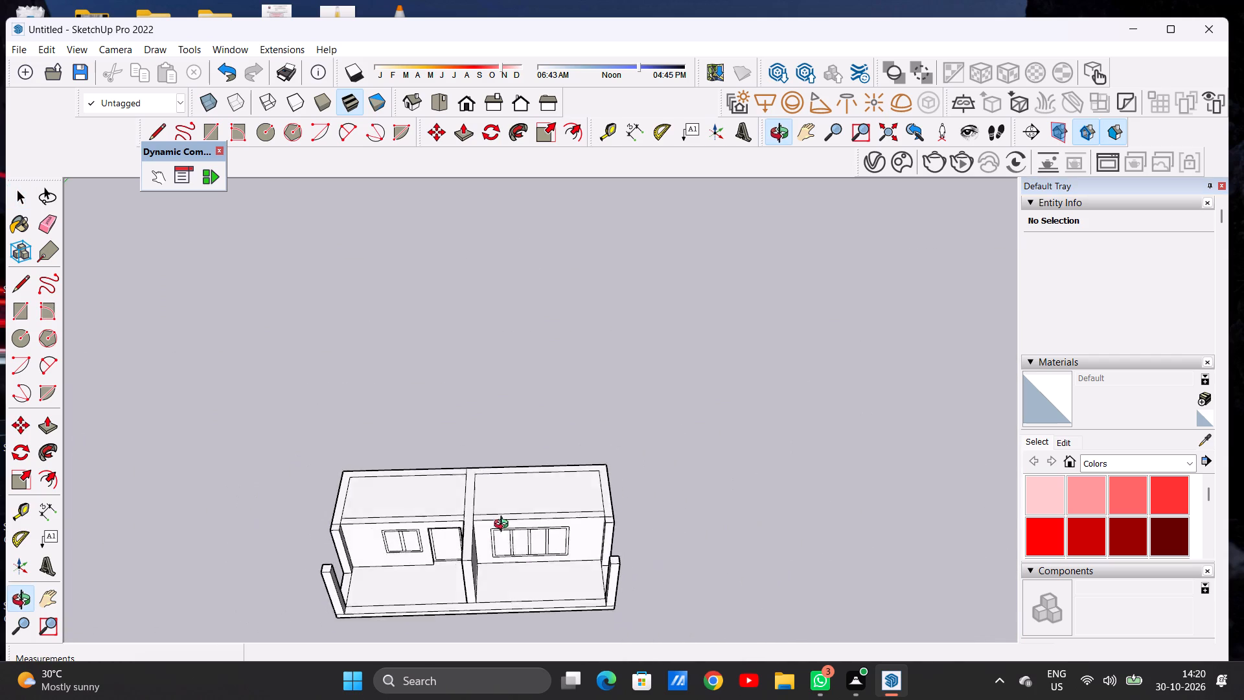
pyautogui.moveTo(504, 526); pyautogui.dragTo(502, 440, button='middle')
pyautogui.scroll(-4, 502, 531)
pyautogui.moveTo(535, 552); pyautogui.dragTo(549, 468, button='middle')
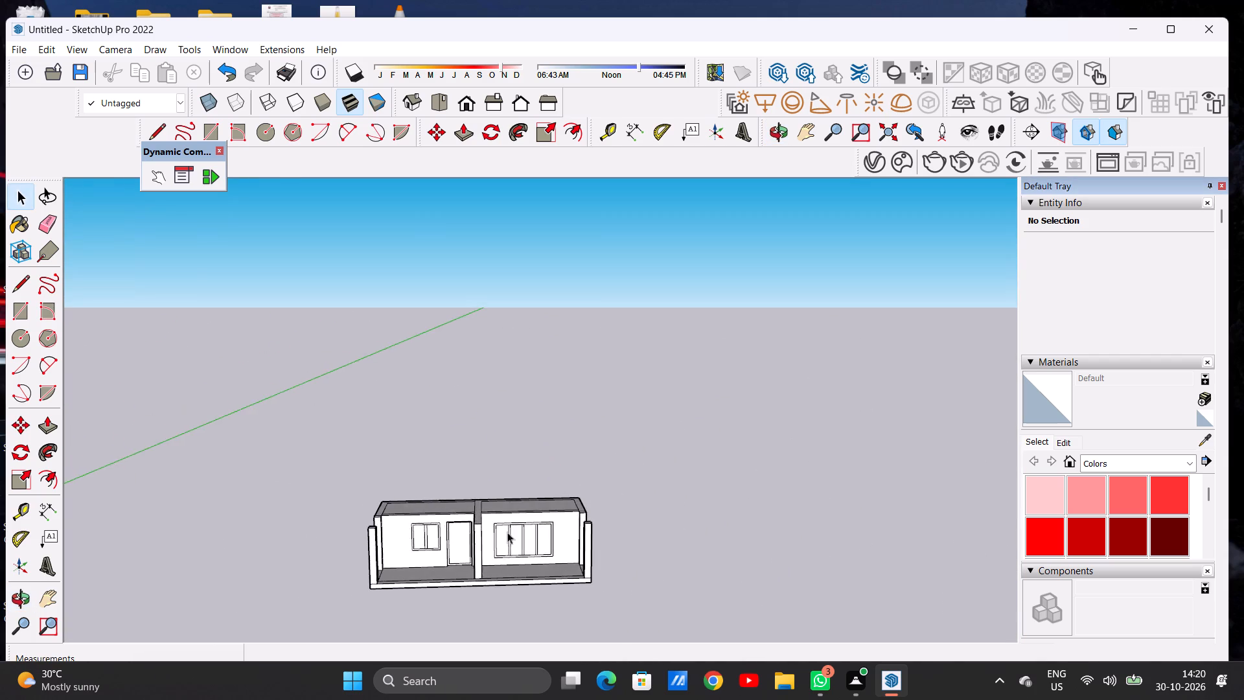
pyautogui.scroll(7, 501, 541)
pyautogui.moveTo(525, 550); pyautogui.dragTo(452, 547, button='middle')
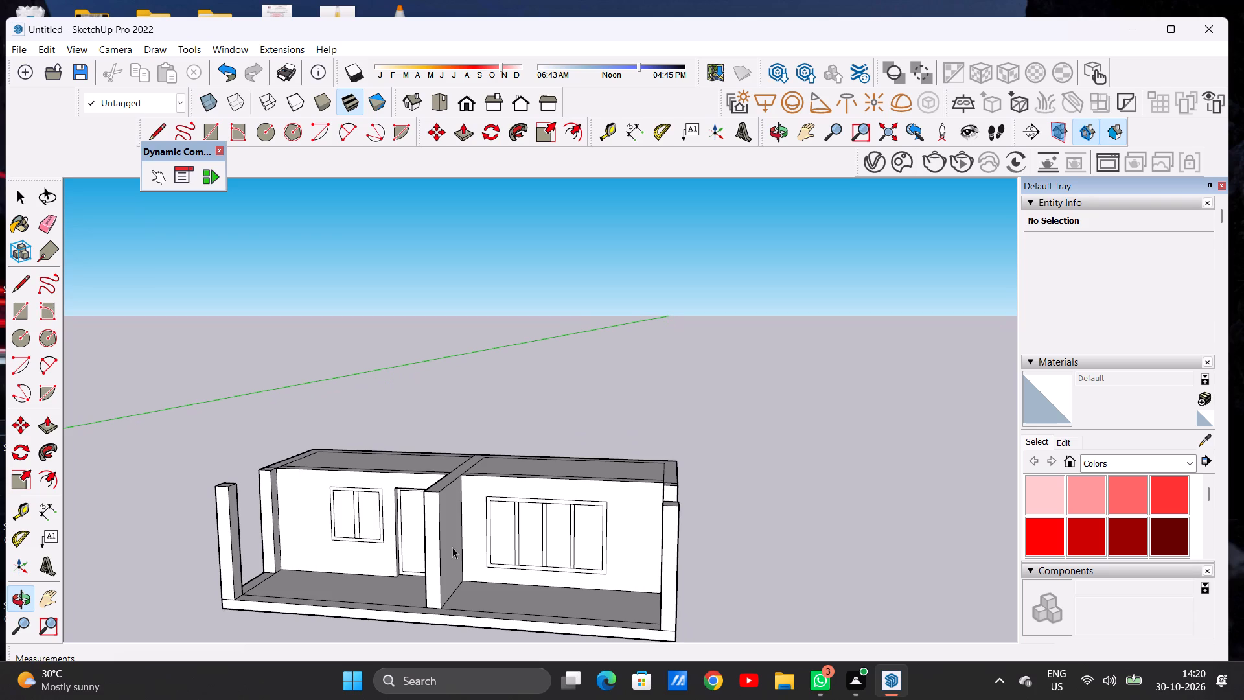
pyautogui.scroll(-5, 452, 547)
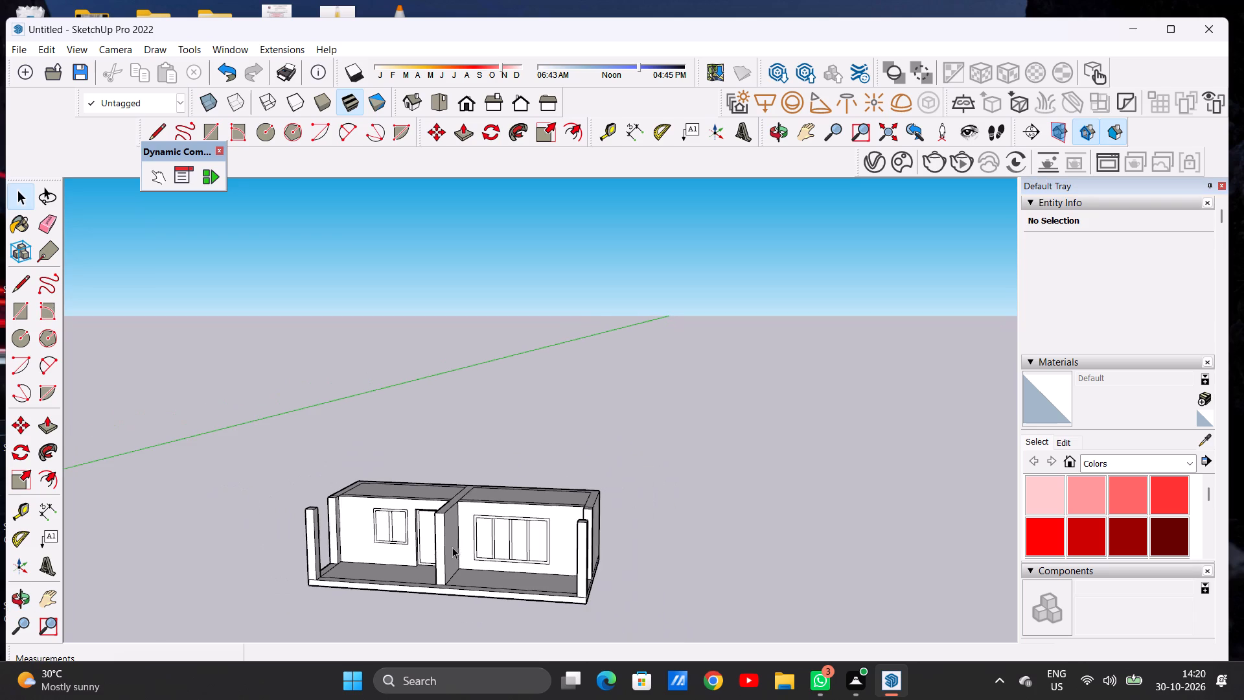
pyautogui.moveTo(426, 560); pyautogui.dragTo(479, 574, button='middle')
pyautogui.scroll(7, 453, 539)
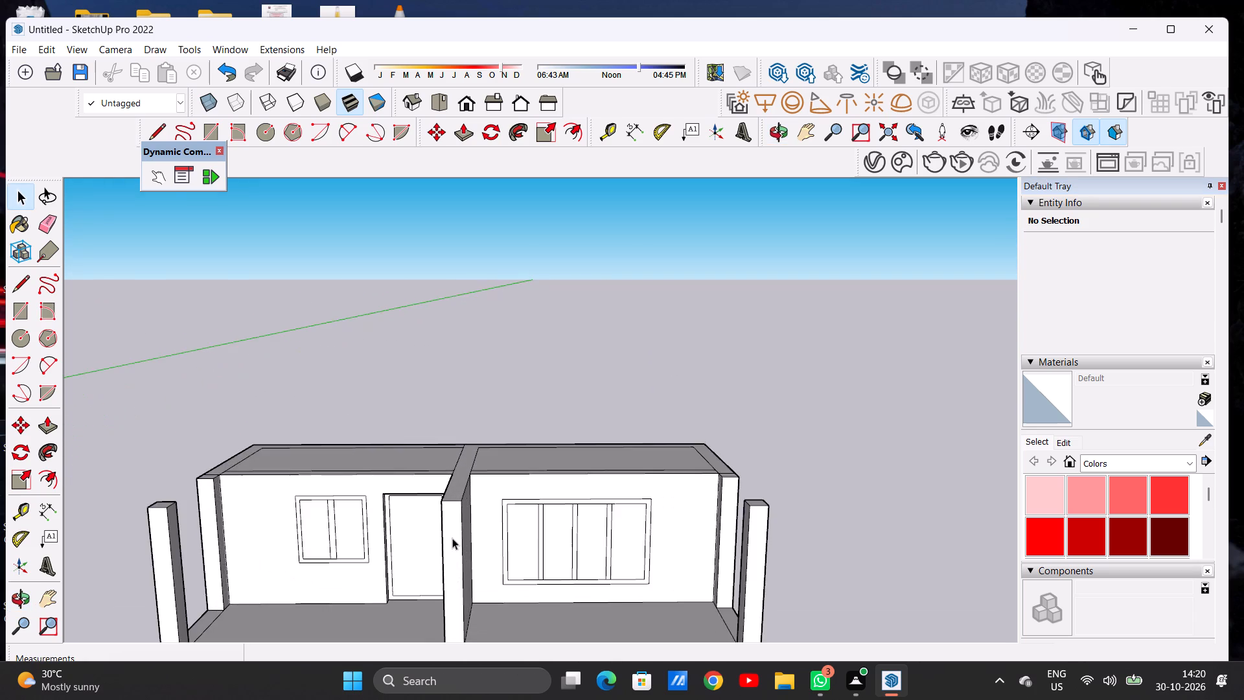
pyautogui.moveTo(428, 523); pyautogui.dragTo(431, 498, button='middle')
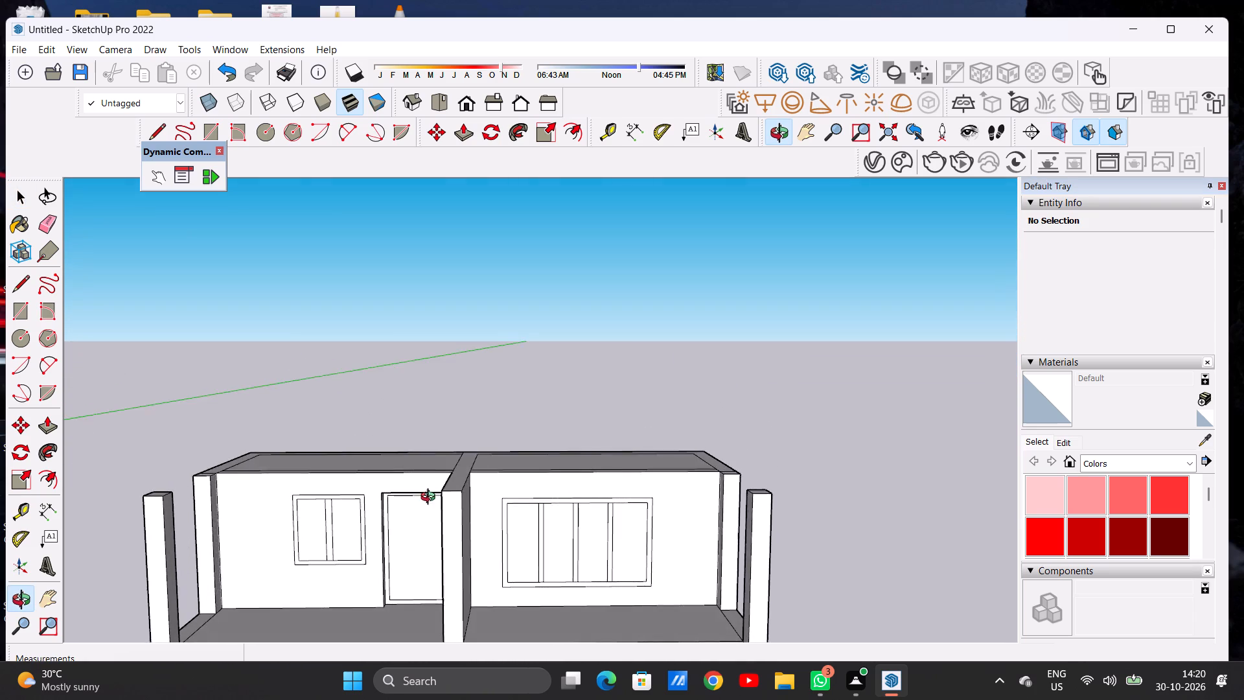
pyautogui.moveTo(431, 498); pyautogui.dragTo(430, 536, button='middle')
pyautogui.scroll(-6, 560, 498)
pyautogui.moveTo(538, 488); pyautogui.dragTo(528, 563, button='middle')
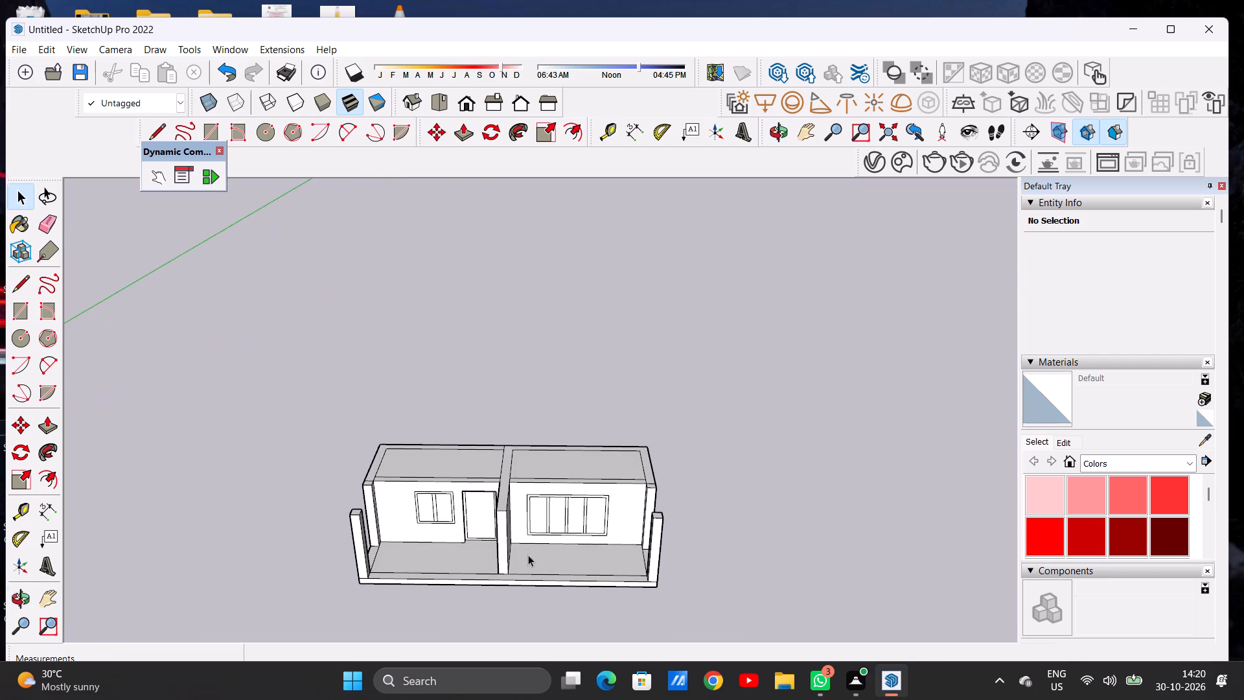
# Examine the roof from above, including the partition junction and the outer wall corner beside the four-pane window.
pyautogui.scroll(11, 504, 463)
pyautogui.scroll(-1, 525, 501)
pyautogui.scroll(8, 524, 501)
pyautogui.scroll(-2, 496, 522)
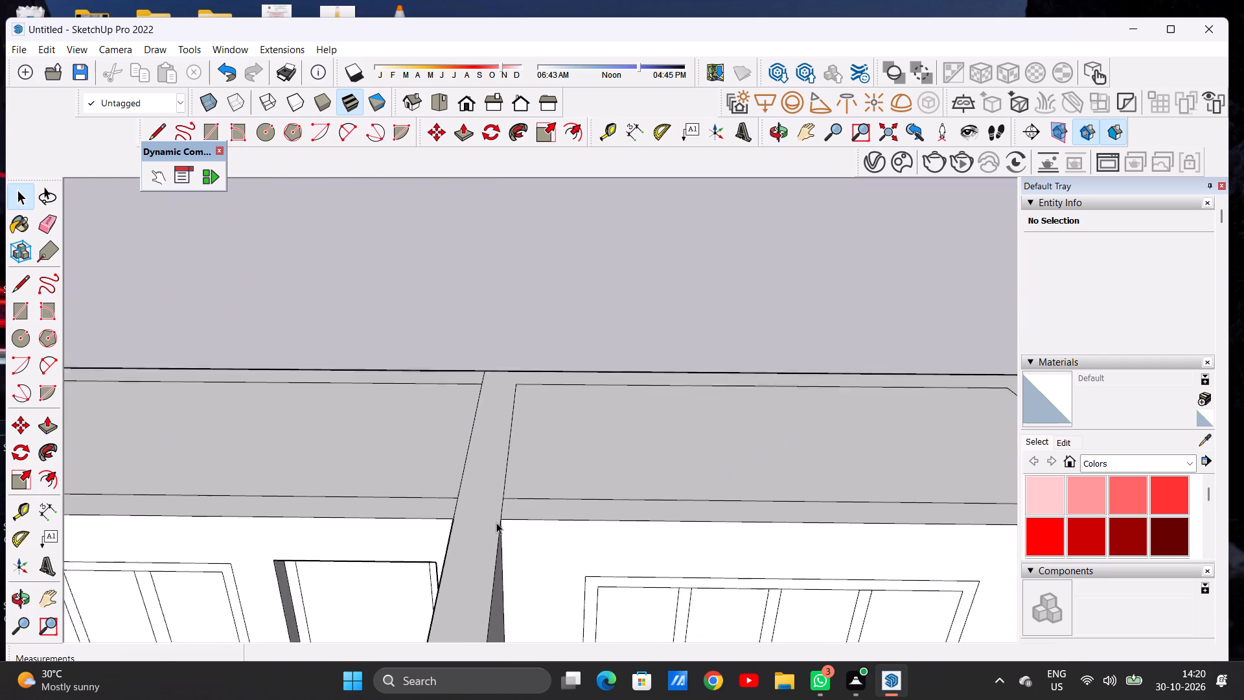
pyautogui.scroll(-19, 496, 522)
pyautogui.moveTo(589, 546); pyautogui.dragTo(587, 549, button='middle')
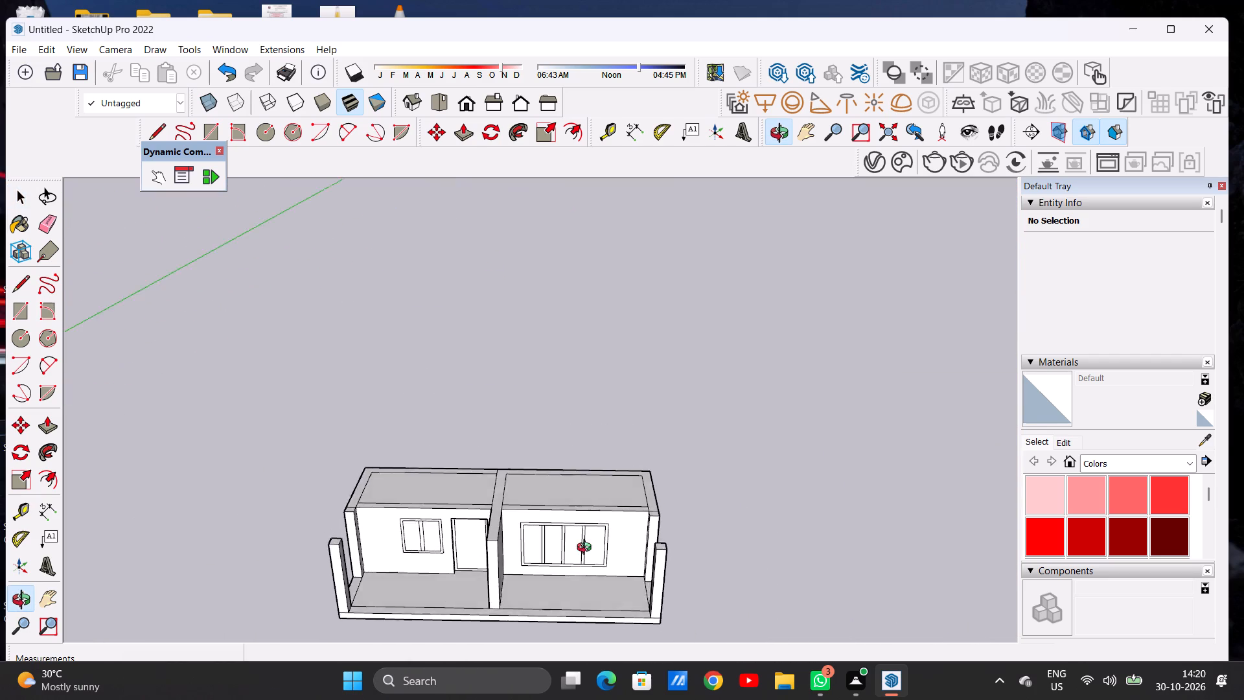
pyautogui.moveTo(587, 549); pyautogui.dragTo(587, 584, button='middle')
pyautogui.scroll(15, 669, 522)
pyautogui.moveTo(641, 498); pyautogui.dragTo(642, 586, button='middle')
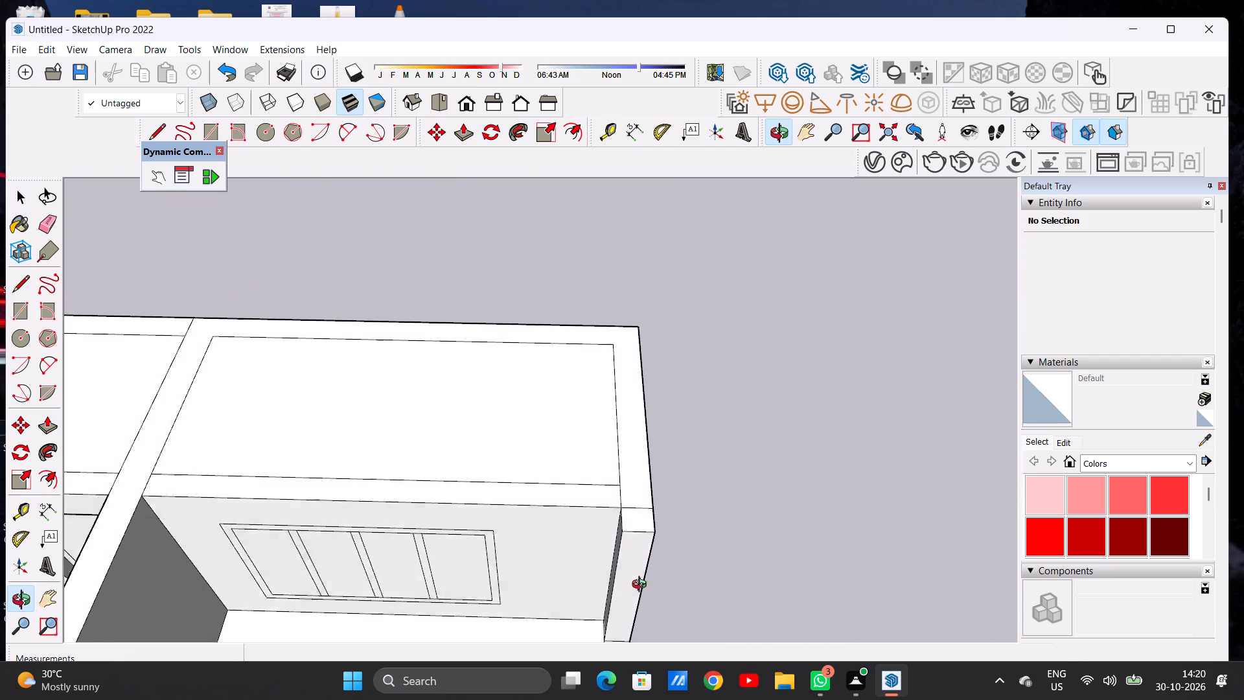
pyautogui.moveTo(642, 586); pyautogui.dragTo(645, 603, button='middle')
pyautogui.scroll(6, 646, 525)
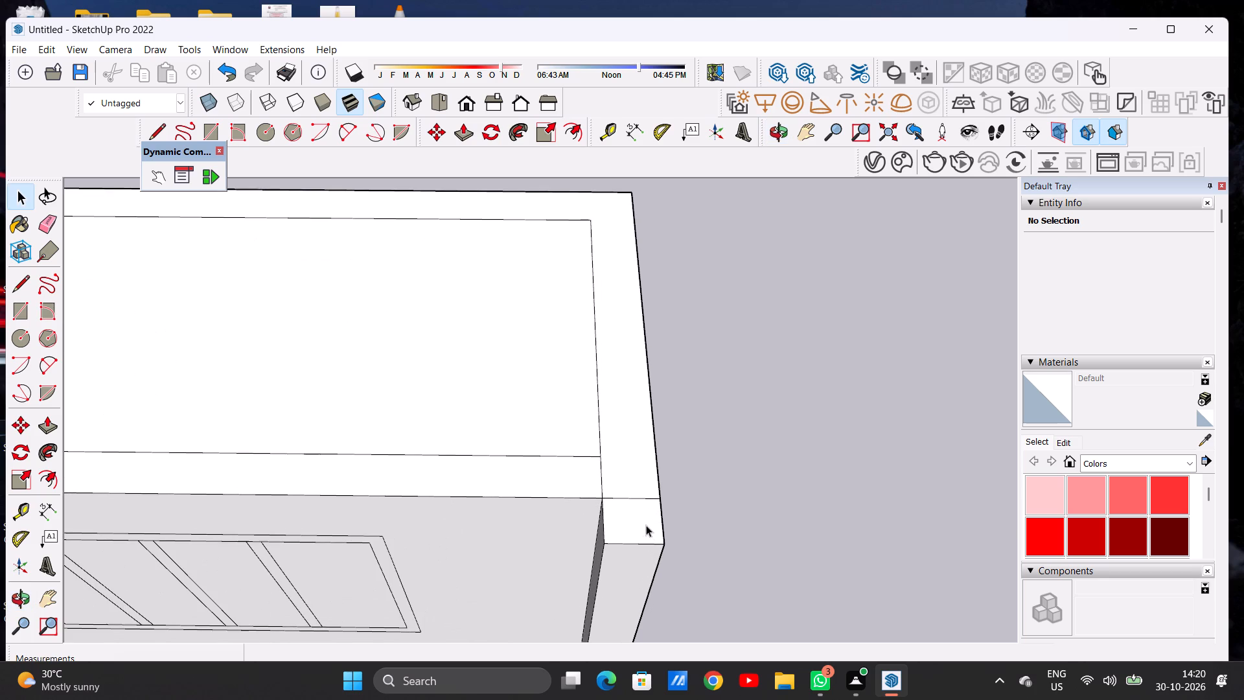
pyautogui.scroll(-20, 634, 542)
pyautogui.moveTo(635, 555); pyautogui.dragTo(632, 550, button='middle')
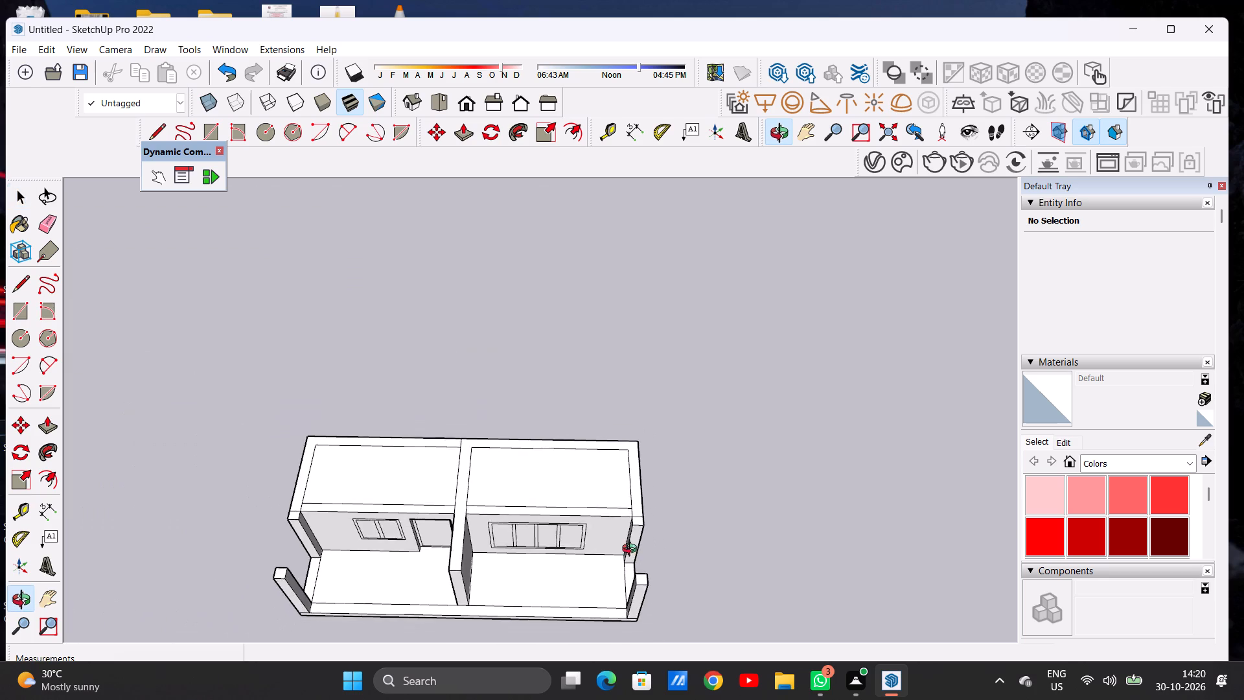
pyautogui.moveTo(632, 550); pyautogui.dragTo(634, 525, button='middle')
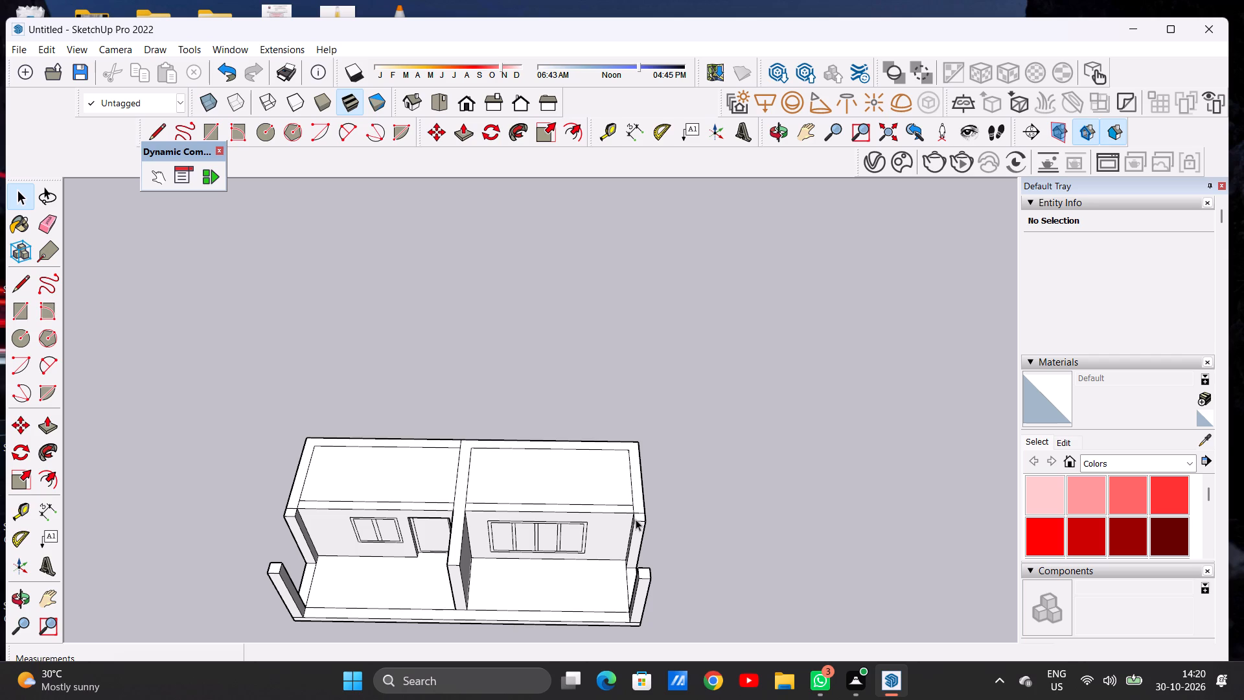
pyautogui.scroll(-5, 587, 479)
pyautogui.scroll(3, 589, 509)
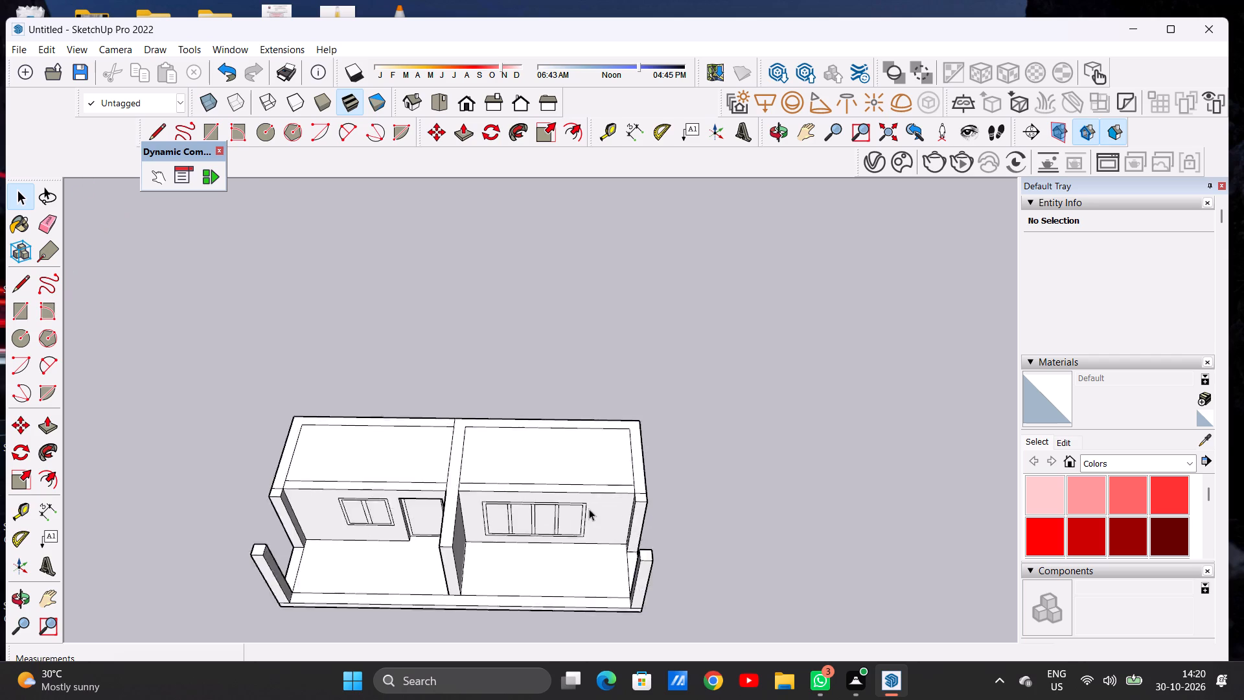
pyautogui.scroll(10, 589, 509)
pyautogui.scroll(-12, 645, 482)
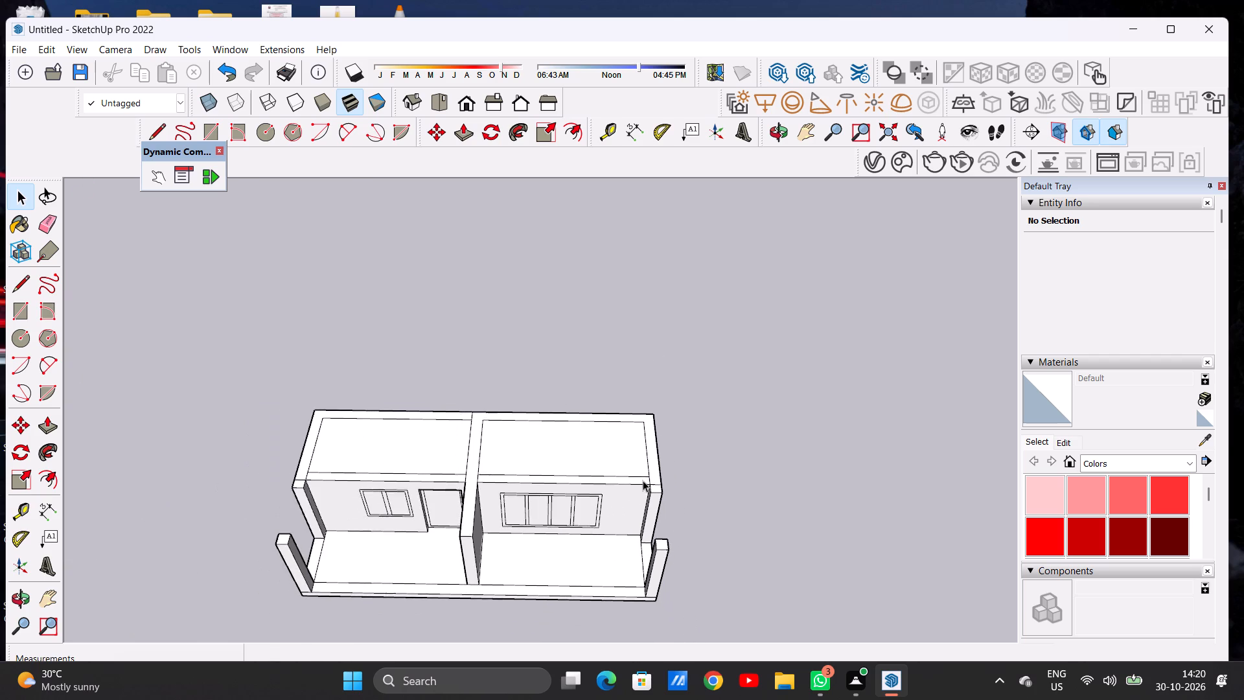
pyautogui.scroll(-2, 643, 480)
pyautogui.moveTo(632, 456); pyautogui.dragTo(632, 529, button='middle')
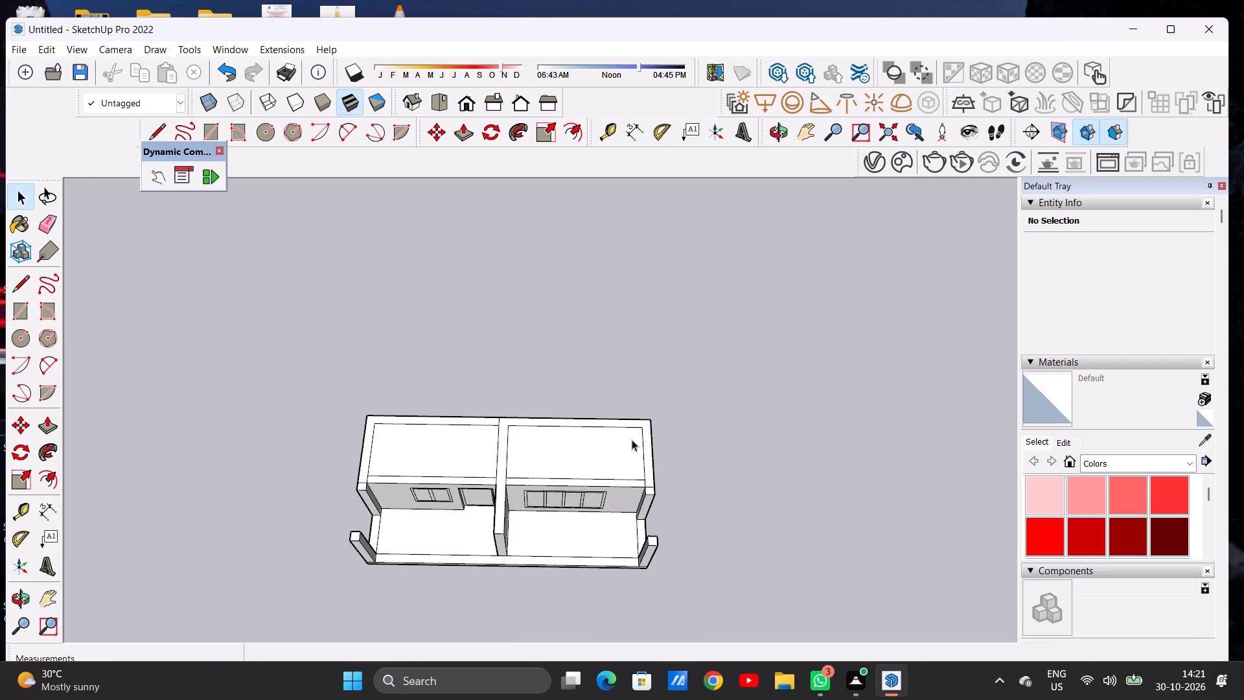
# Draw a line about 38'-2" across the roof panel above the four-pane window room, between the rear and front inner edges.
pyautogui.scroll(7, 607, 460)
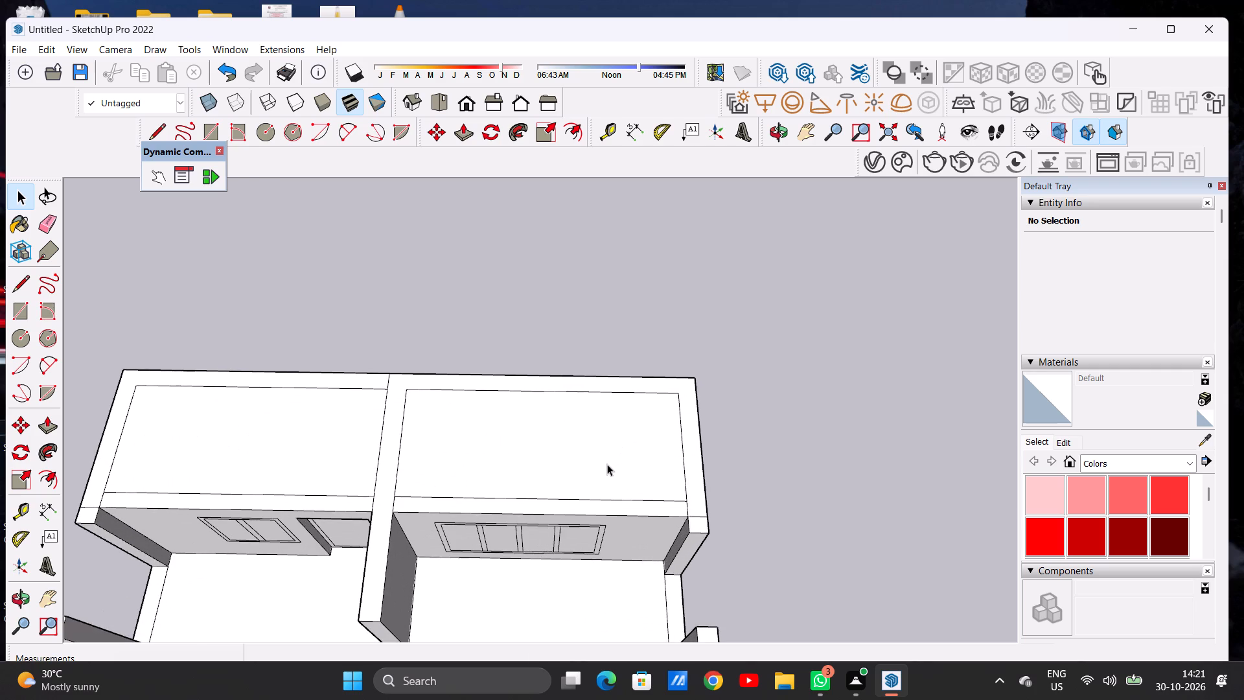
pyautogui.press('l')
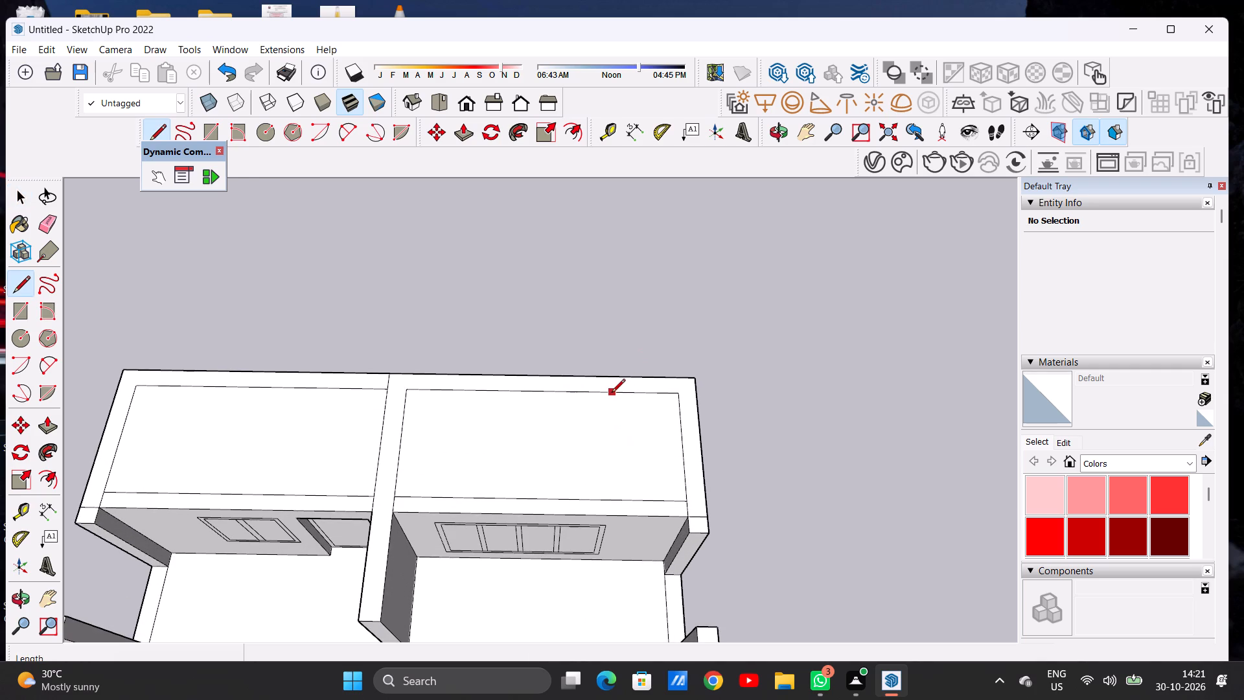
pyautogui.click(613, 392)
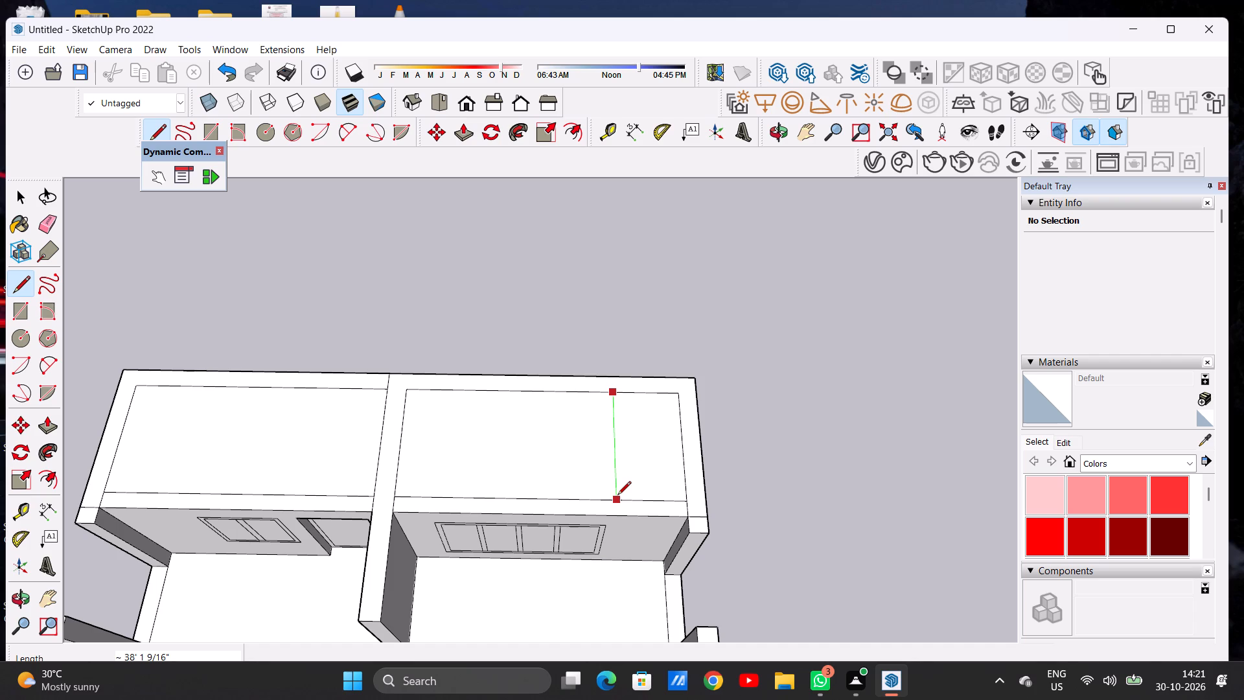
pyautogui.click(617, 496)
pyautogui.press('space')
pyautogui.scroll(-4, 601, 472)
pyautogui.moveTo(618, 541); pyautogui.dragTo(608, 452, button='middle')
pyautogui.scroll(2, 636, 470)
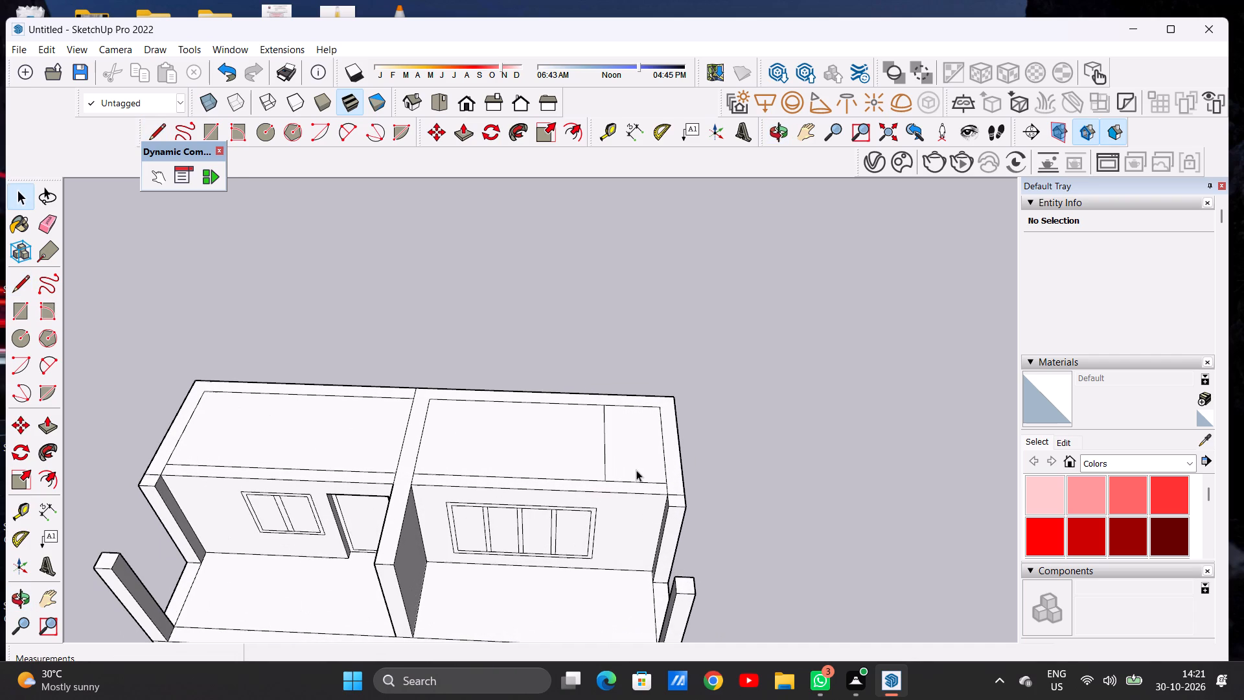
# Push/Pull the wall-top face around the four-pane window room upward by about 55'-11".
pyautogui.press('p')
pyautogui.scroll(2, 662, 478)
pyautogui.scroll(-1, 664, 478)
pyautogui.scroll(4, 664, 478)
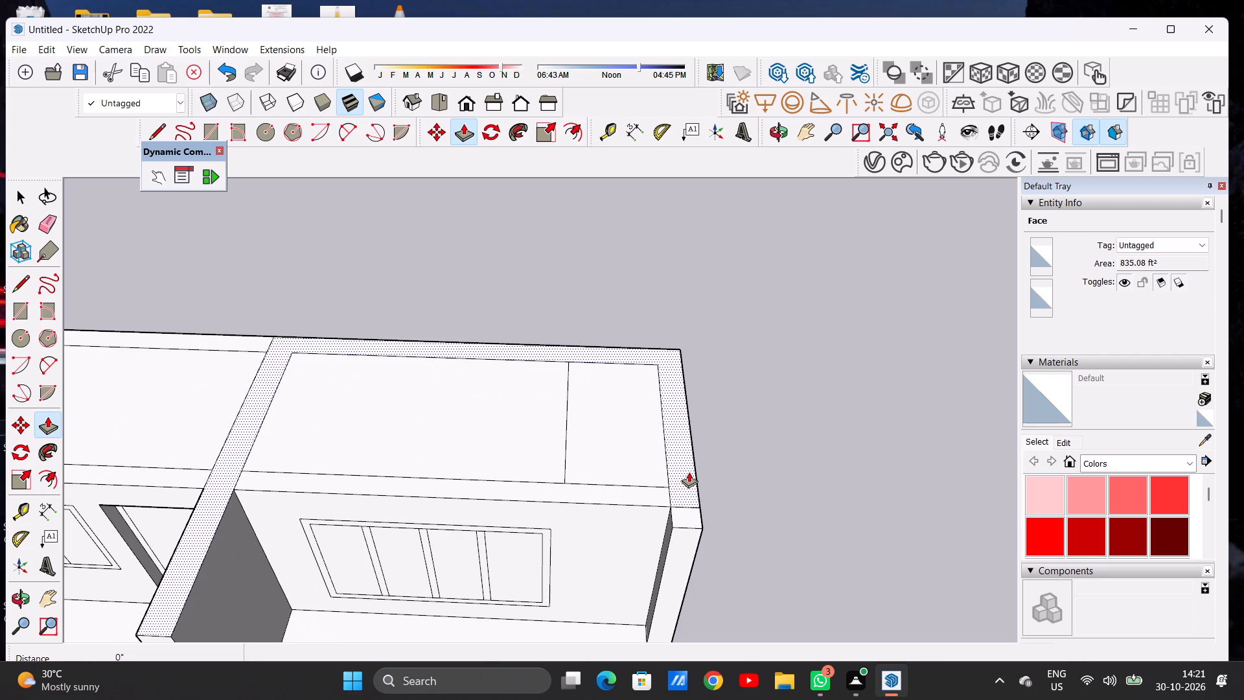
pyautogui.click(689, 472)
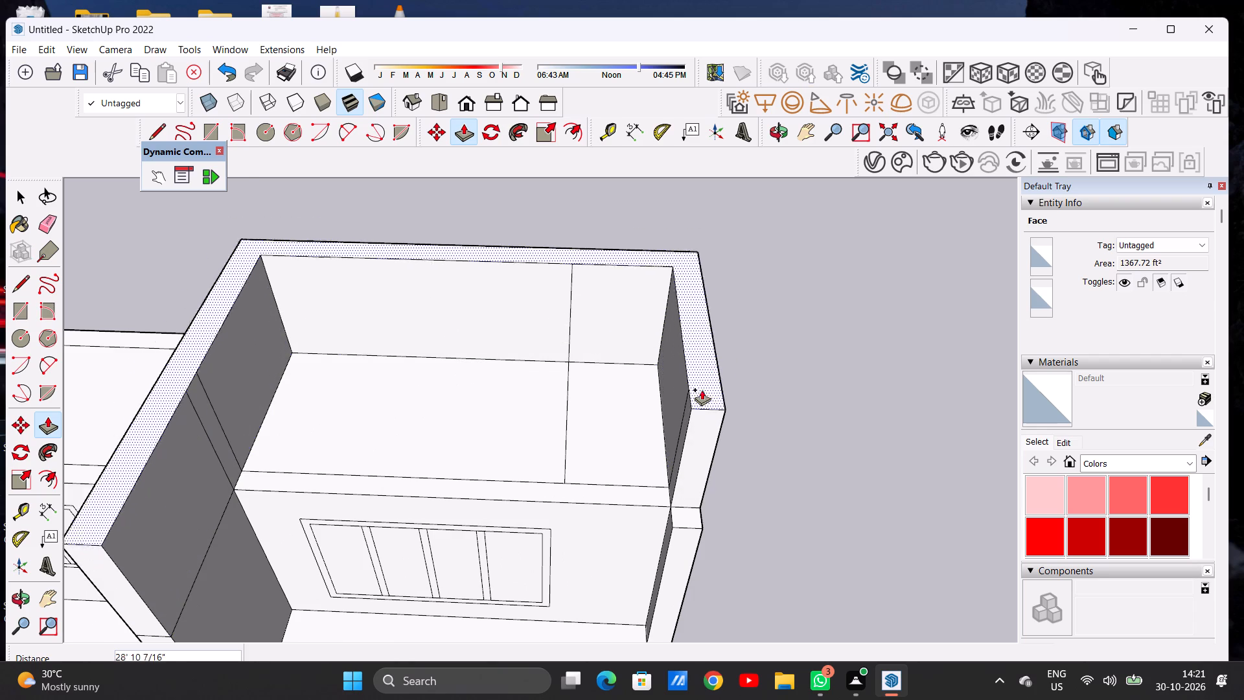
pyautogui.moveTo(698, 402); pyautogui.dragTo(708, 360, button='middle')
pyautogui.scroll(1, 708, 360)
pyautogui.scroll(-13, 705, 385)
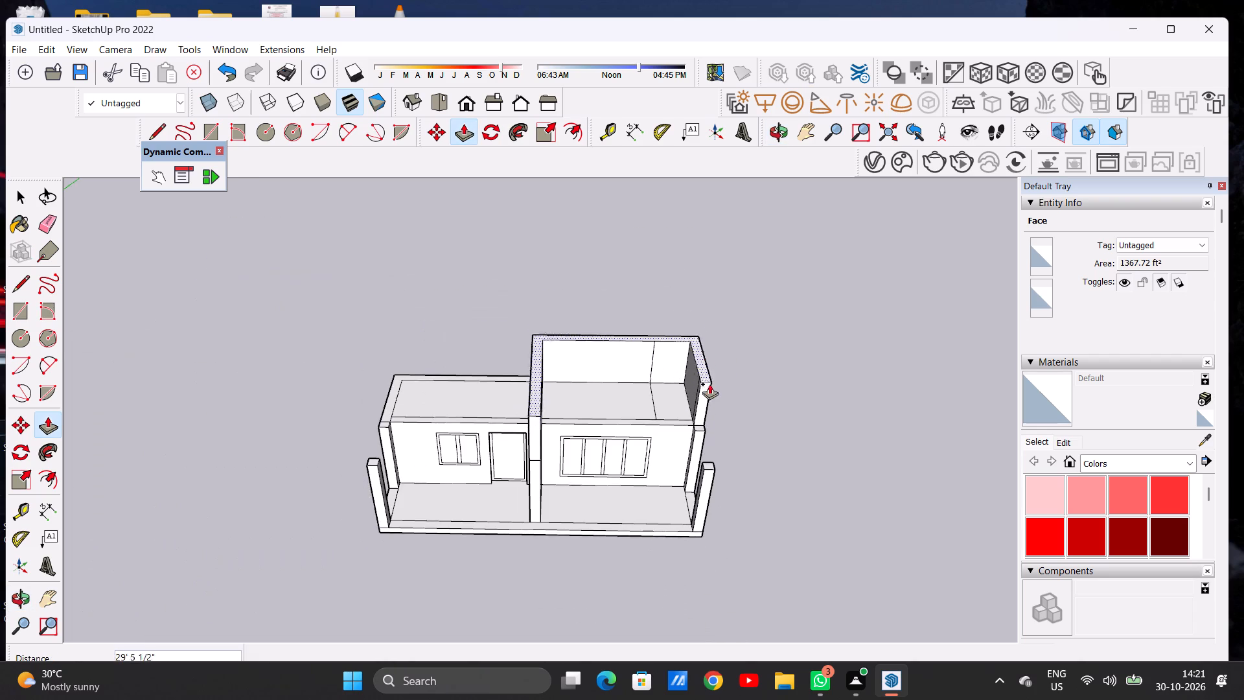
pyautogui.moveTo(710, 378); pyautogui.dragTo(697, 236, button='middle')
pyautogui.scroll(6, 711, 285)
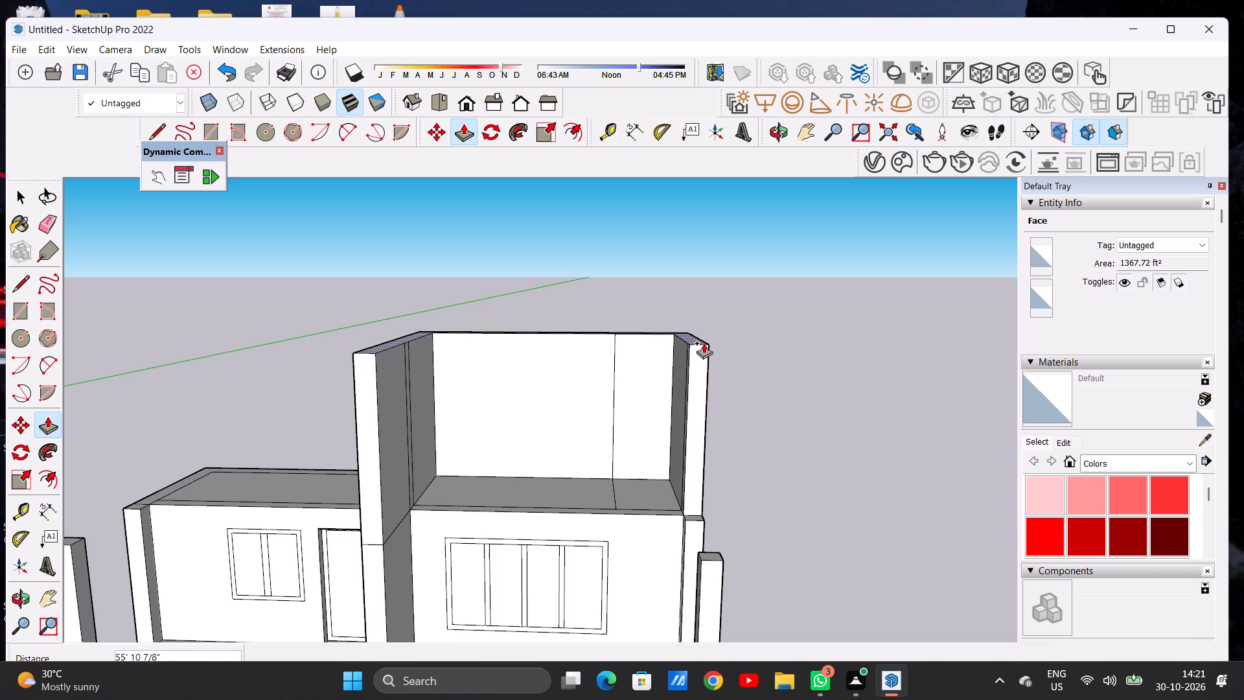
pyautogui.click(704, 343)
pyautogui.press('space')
# Examine the raised walls above the four-pane window room from above, from the front and at the roof junction.
pyautogui.scroll(-8, 705, 363)
pyautogui.moveTo(698, 380); pyautogui.dragTo(546, 530, button='middle')
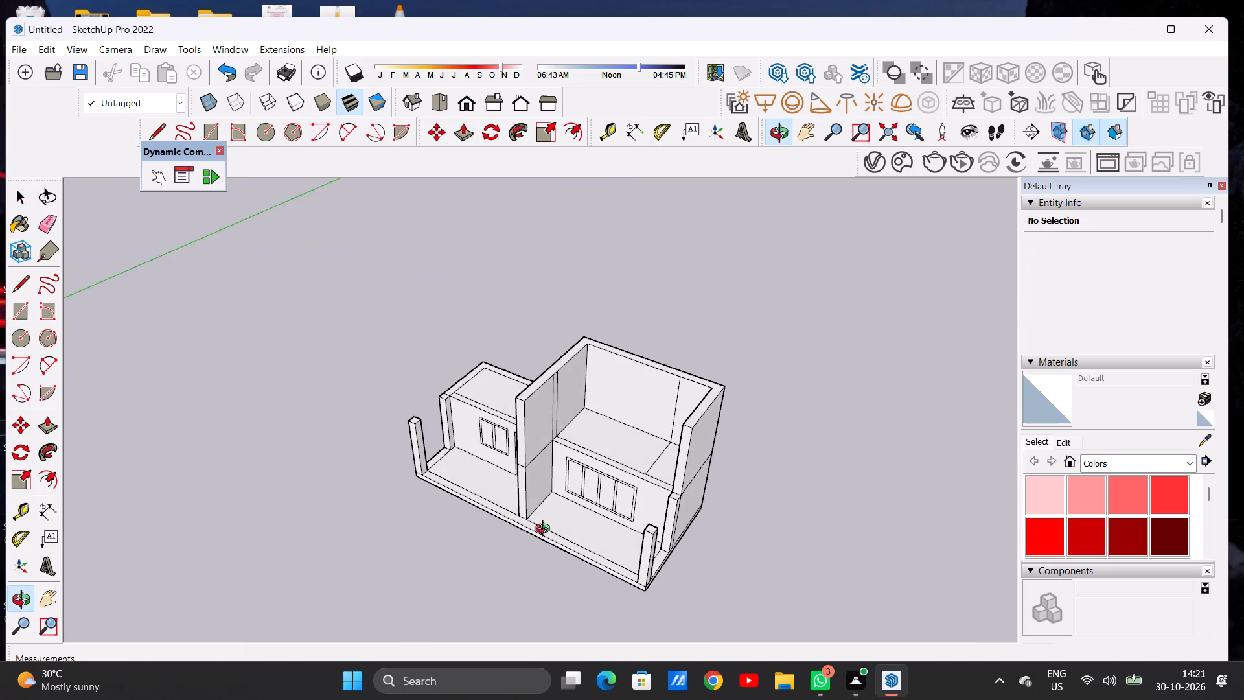
pyautogui.moveTo(546, 530); pyautogui.dragTo(549, 527, button='middle')
pyautogui.scroll(7, 605, 409)
pyautogui.moveTo(603, 474); pyautogui.dragTo(594, 371, button='middle')
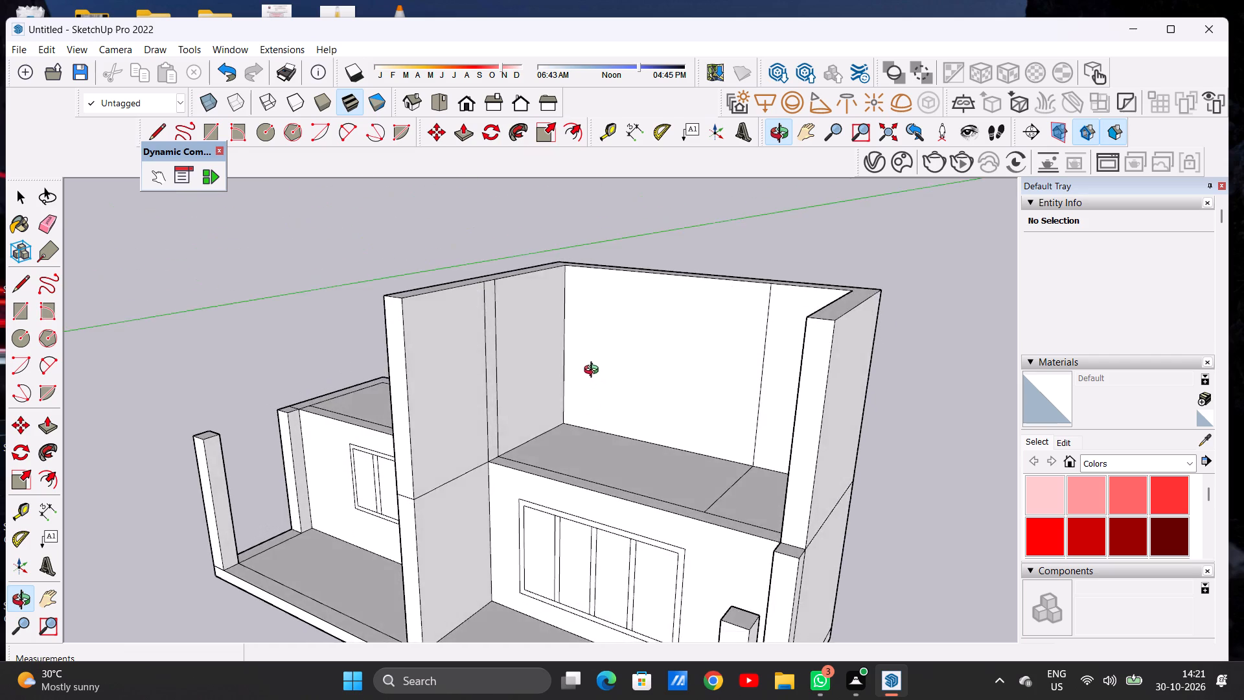
pyautogui.moveTo(594, 371); pyautogui.dragTo(748, 386, button='middle')
pyautogui.middleClick(748, 386)
pyautogui.scroll(-4, 549, 439)
pyautogui.moveTo(628, 462); pyautogui.dragTo(617, 368, button='middle')
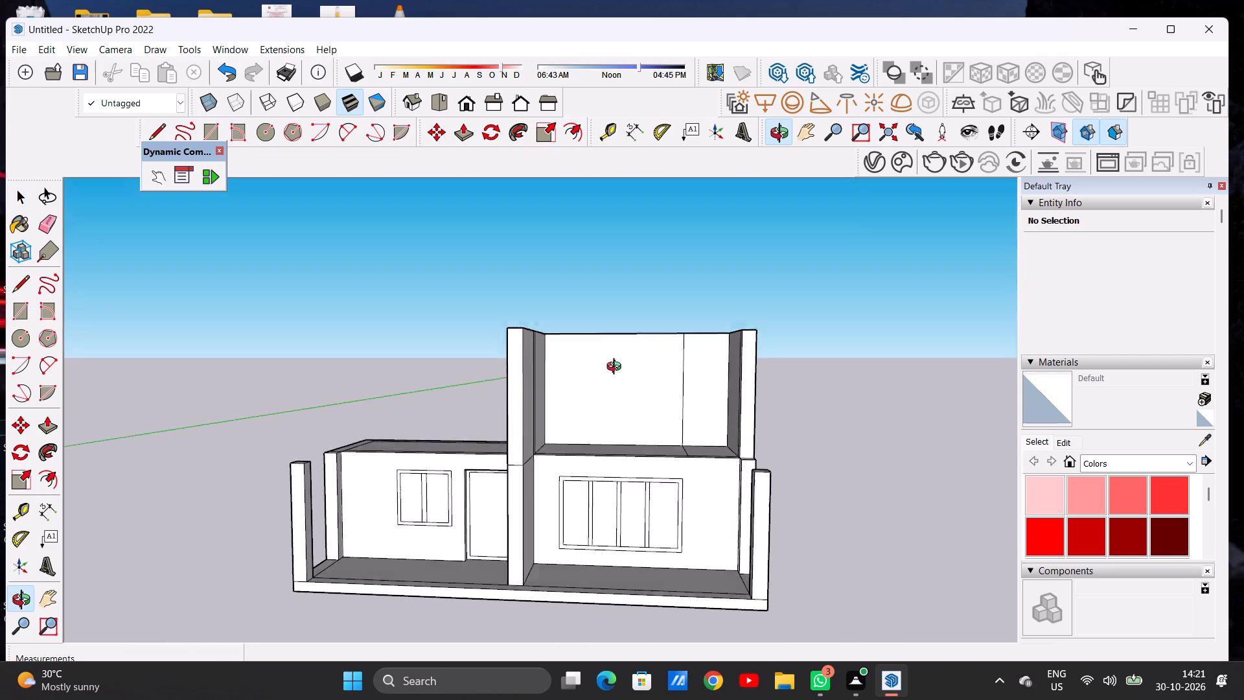
pyautogui.moveTo(617, 368); pyautogui.dragTo(610, 449, button='middle')
pyautogui.scroll(8, 667, 501)
pyautogui.scroll(-1, 697, 461)
pyautogui.scroll(5, 697, 461)
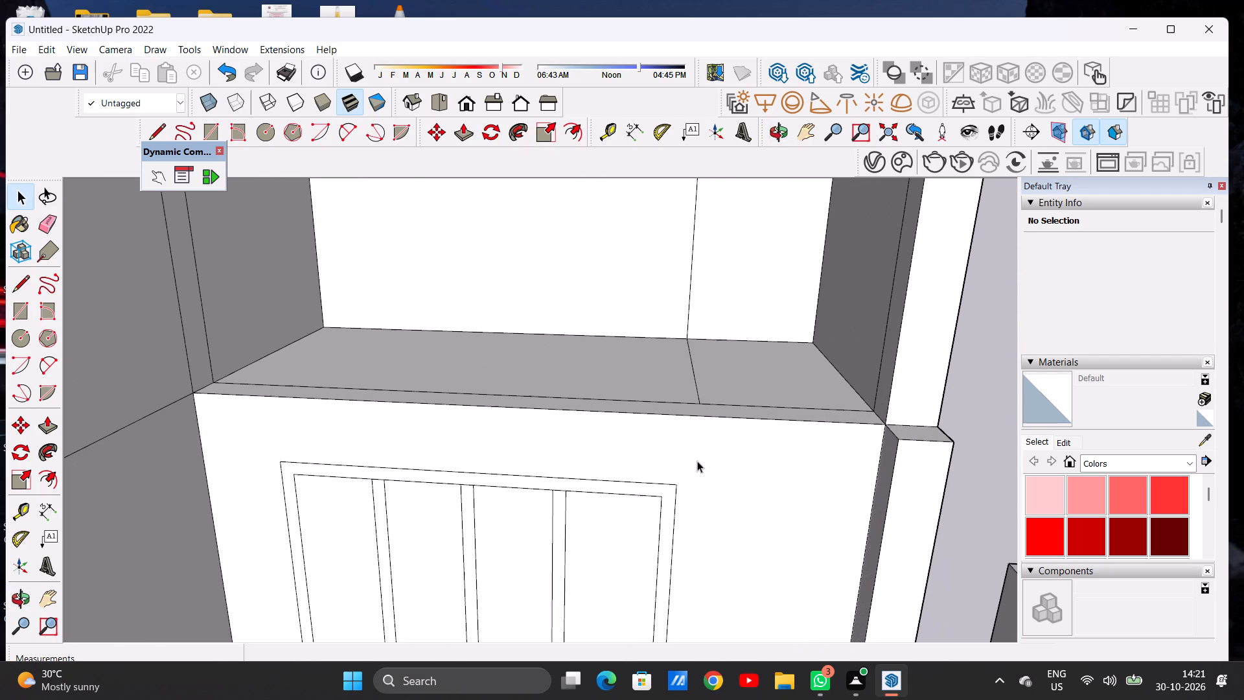
pyautogui.scroll(5, 717, 435)
pyautogui.moveTo(790, 421); pyautogui.dragTo(794, 375, button='middle')
pyautogui.scroll(8, 791, 371)
pyautogui.scroll(-20, 725, 388)
pyautogui.scroll(-4, 725, 388)
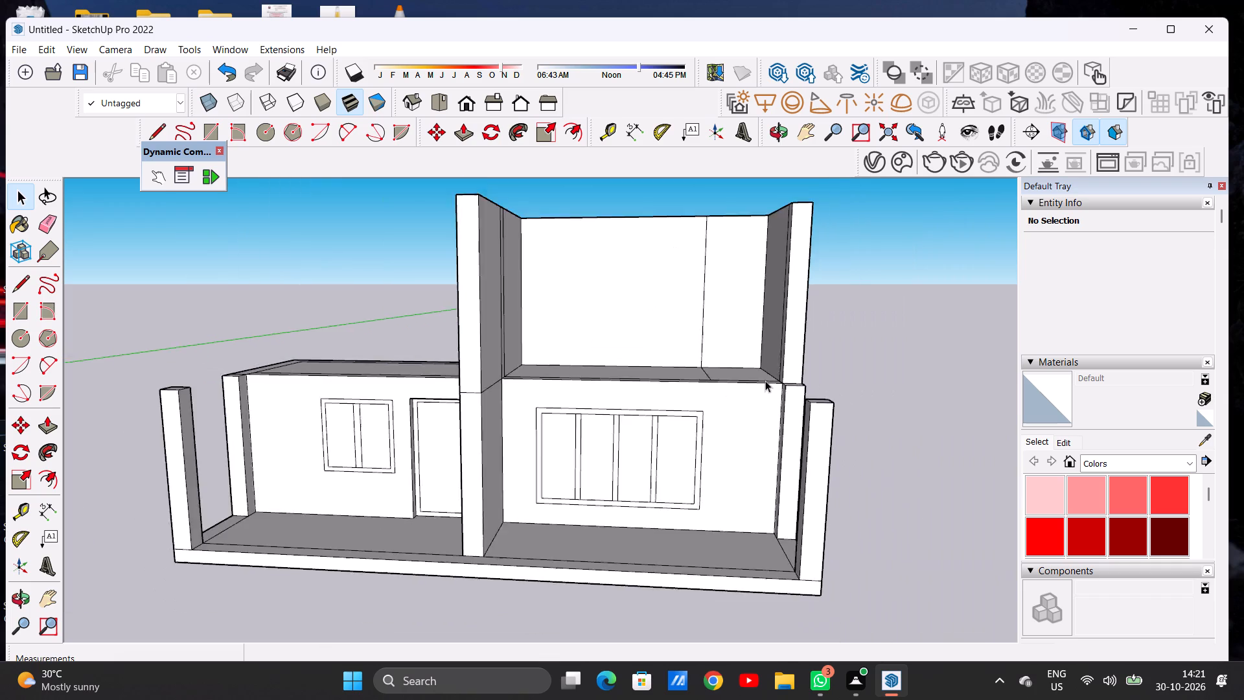
pyautogui.scroll(-7, 765, 380)
pyautogui.moveTo(743, 390); pyautogui.dragTo(663, 519, button='middle')
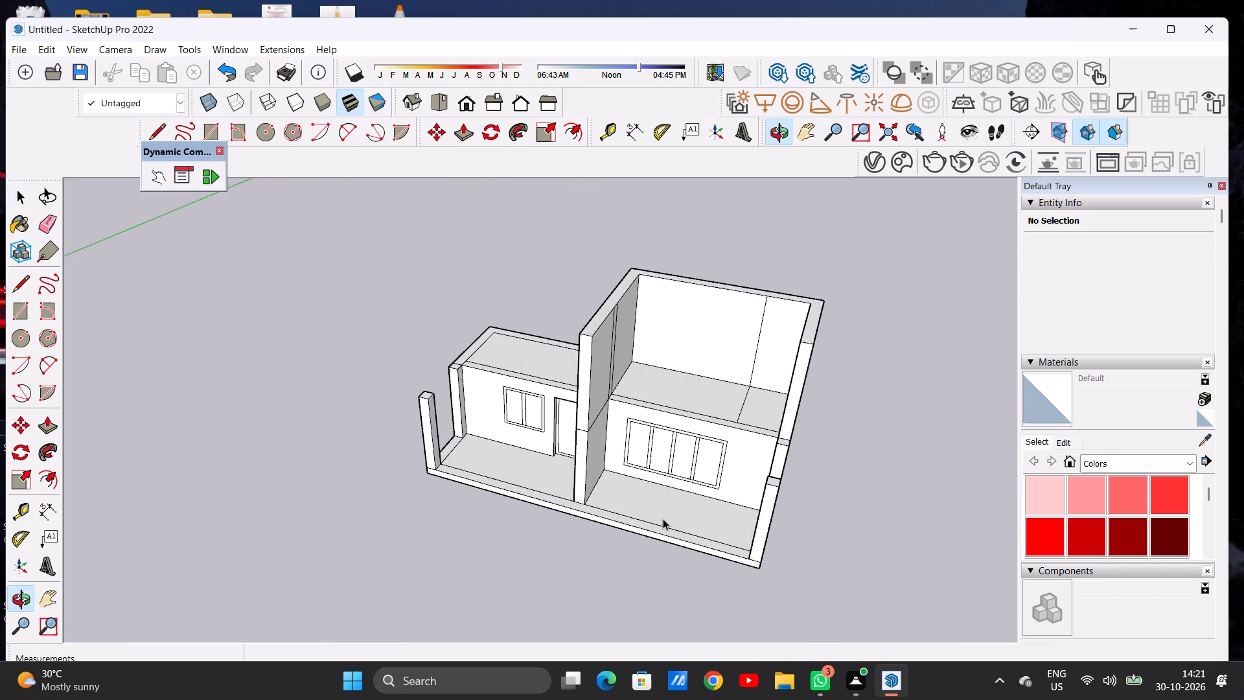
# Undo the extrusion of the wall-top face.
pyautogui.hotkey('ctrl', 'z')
# Erase the dividing line across the roof panel above the four-pane window room.
pyautogui.scroll(8, 745, 405)
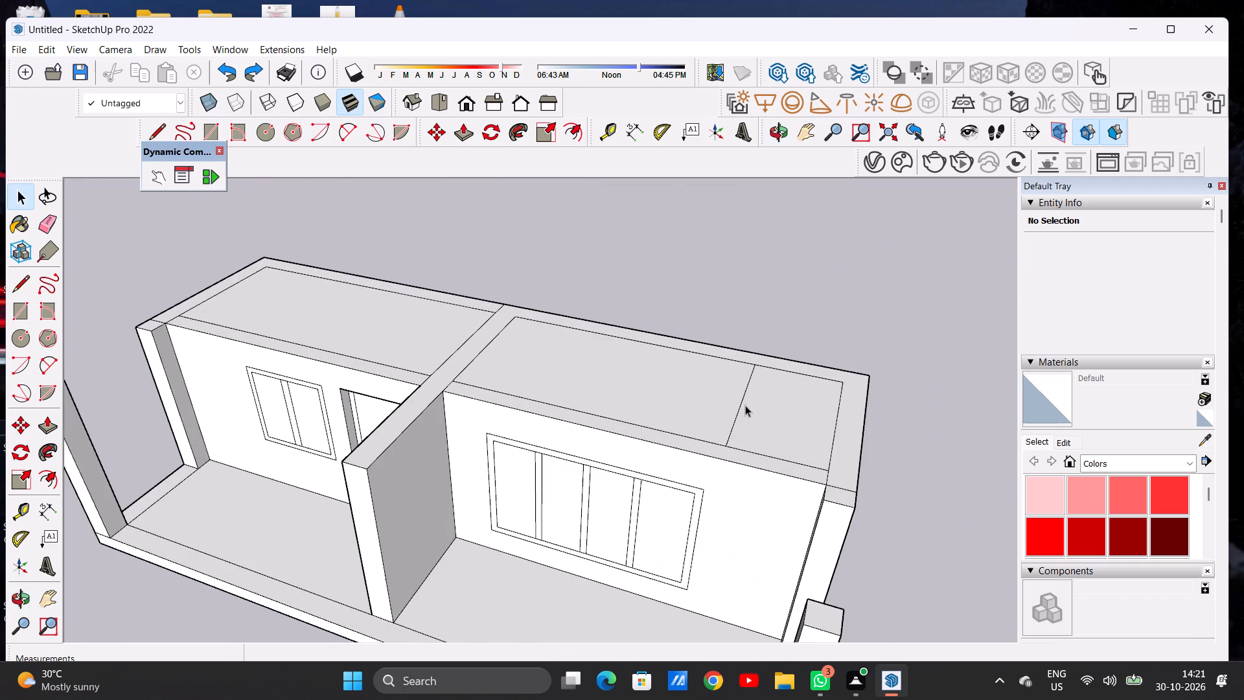
pyautogui.moveTo(621, 372); pyautogui.dragTo(648, 465, button='middle')
pyautogui.scroll(-6, 487, 355)
pyautogui.scroll(7, 632, 373)
pyautogui.press('e')
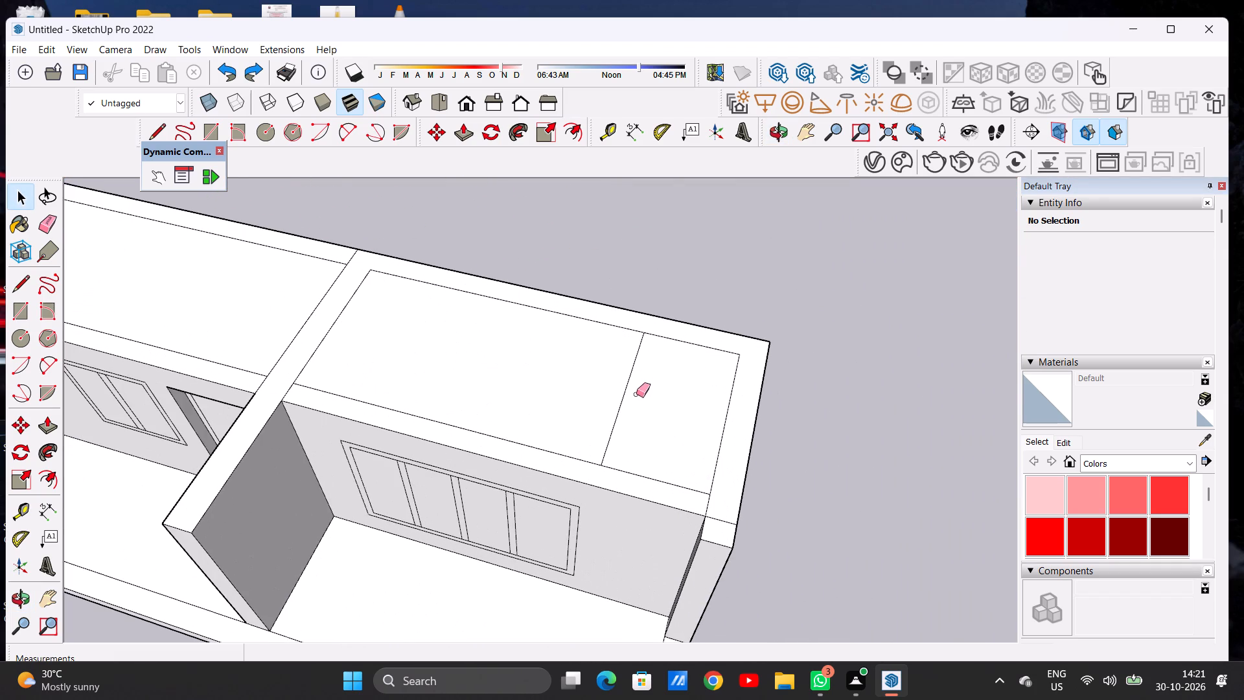
pyautogui.moveTo(636, 396); pyautogui.dragTo(615, 399)
pyautogui.press('space')
# Push/Pull the roof panel above the four-pane window room upward by about 3'-5" to form a slab.
pyautogui.scroll(-4, 625, 414)
pyautogui.moveTo(645, 458); pyautogui.dragTo(574, 395, button='middle')
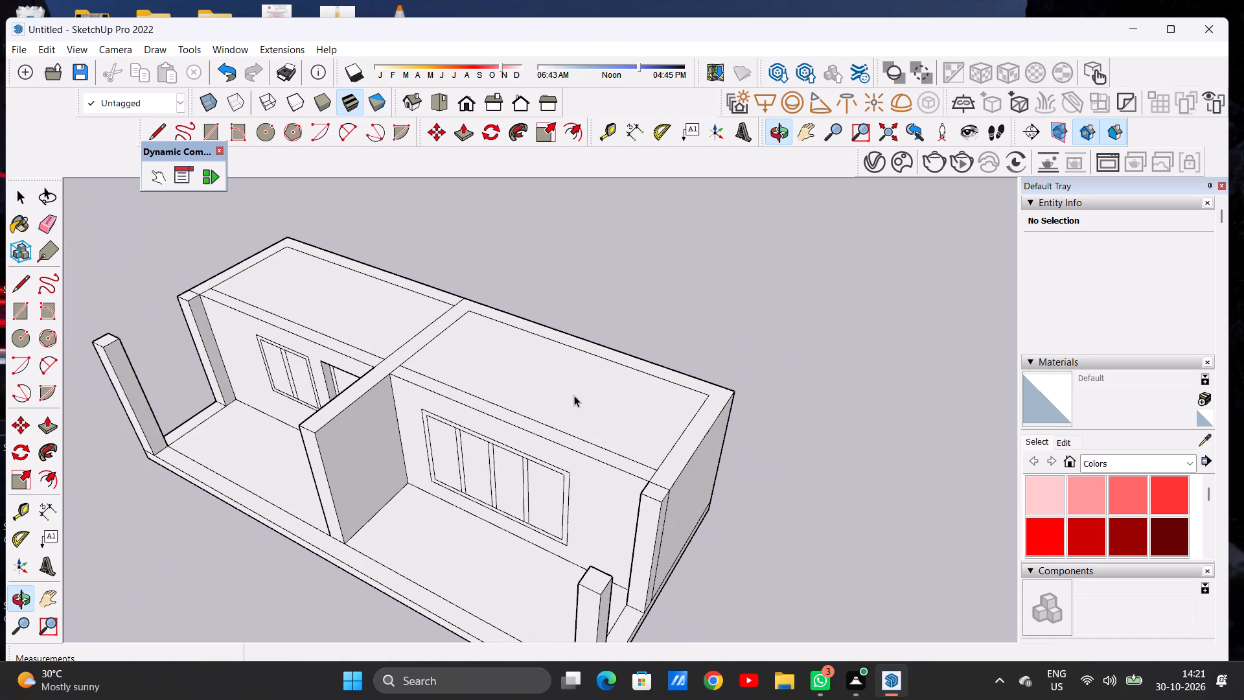
pyautogui.press('p')
pyautogui.scroll(4, 649, 437)
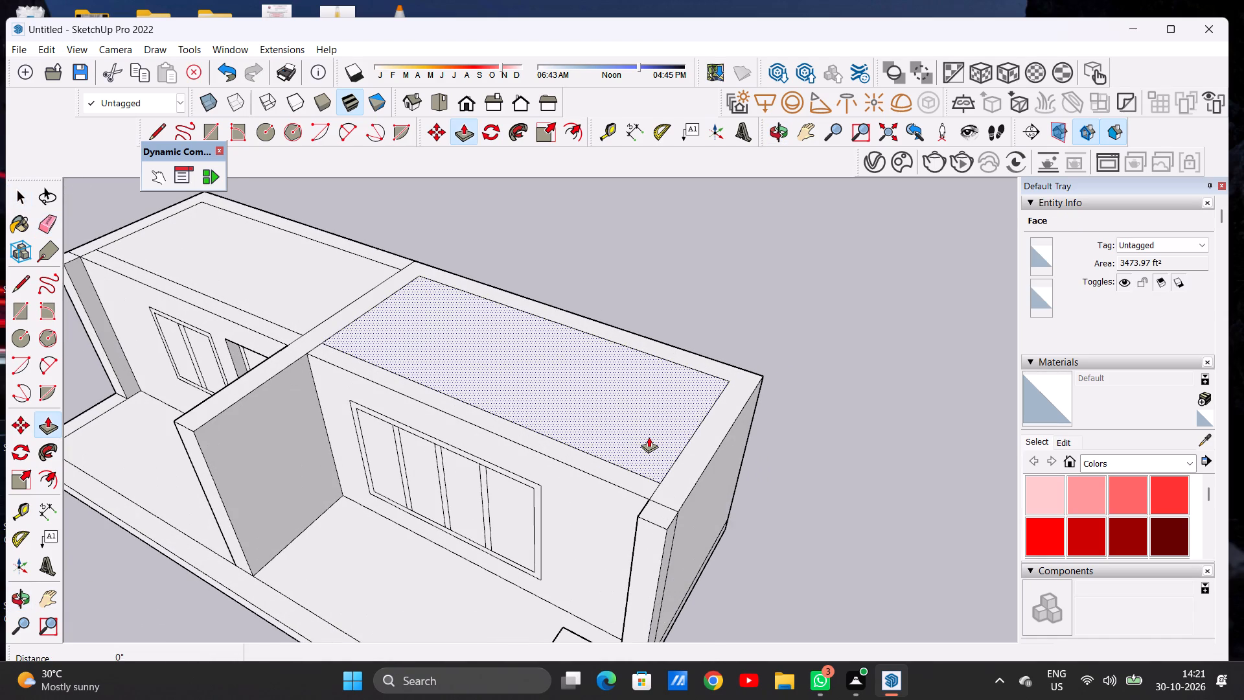
pyautogui.click(649, 437)
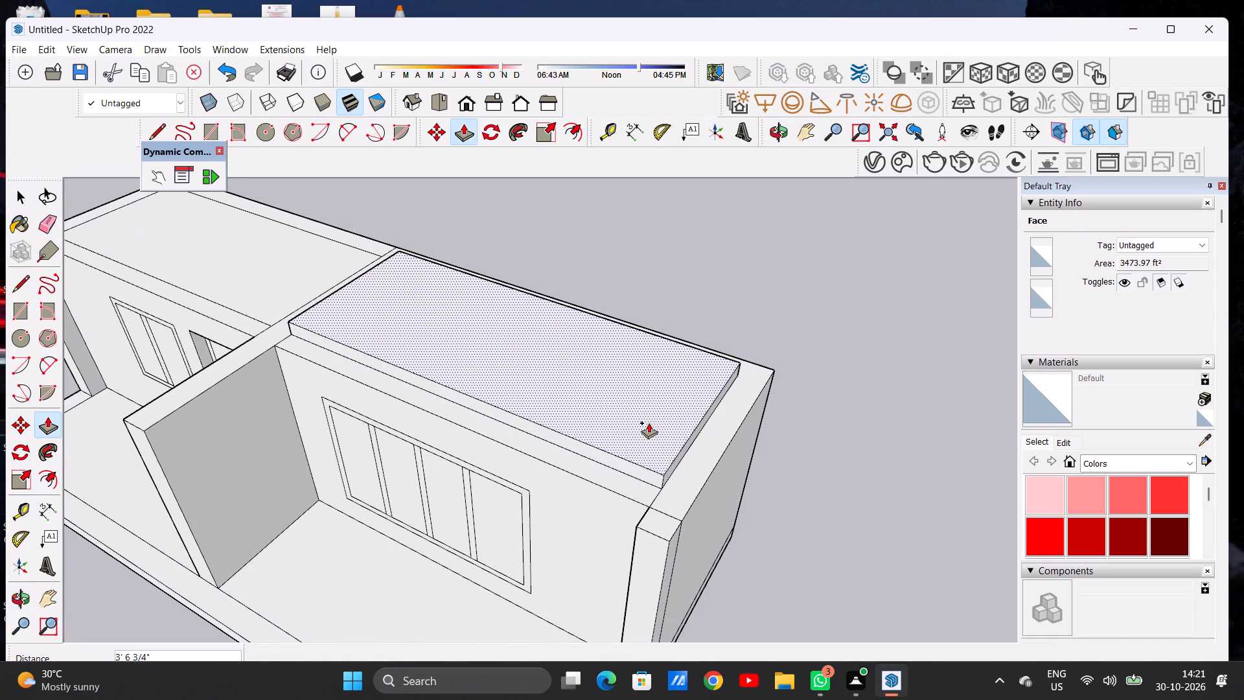
pyautogui.click(649, 423)
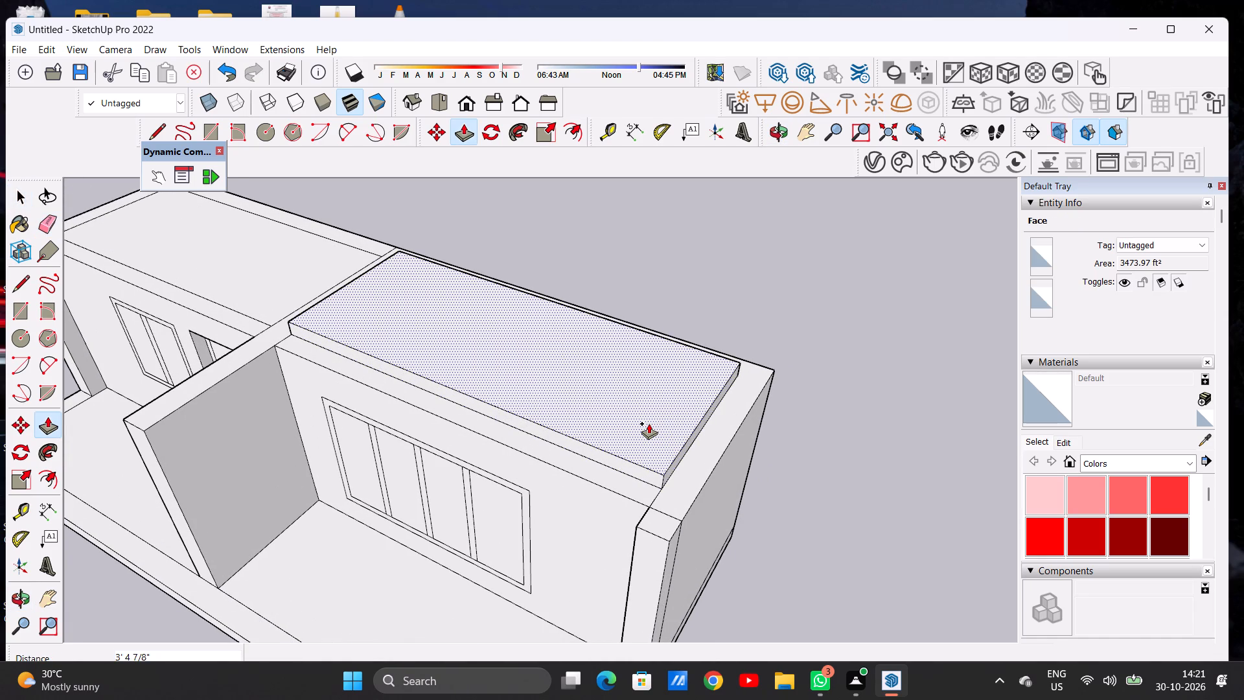
pyautogui.press('space')
# Push/Pull the raised roof slab's front edge face forward about 5' to align with the four-pane window wall's outer face.
pyautogui.moveTo(641, 484); pyautogui.dragTo(639, 417, button='middle')
pyautogui.scroll(2, 648, 420)
pyautogui.scroll(-1, 648, 420)
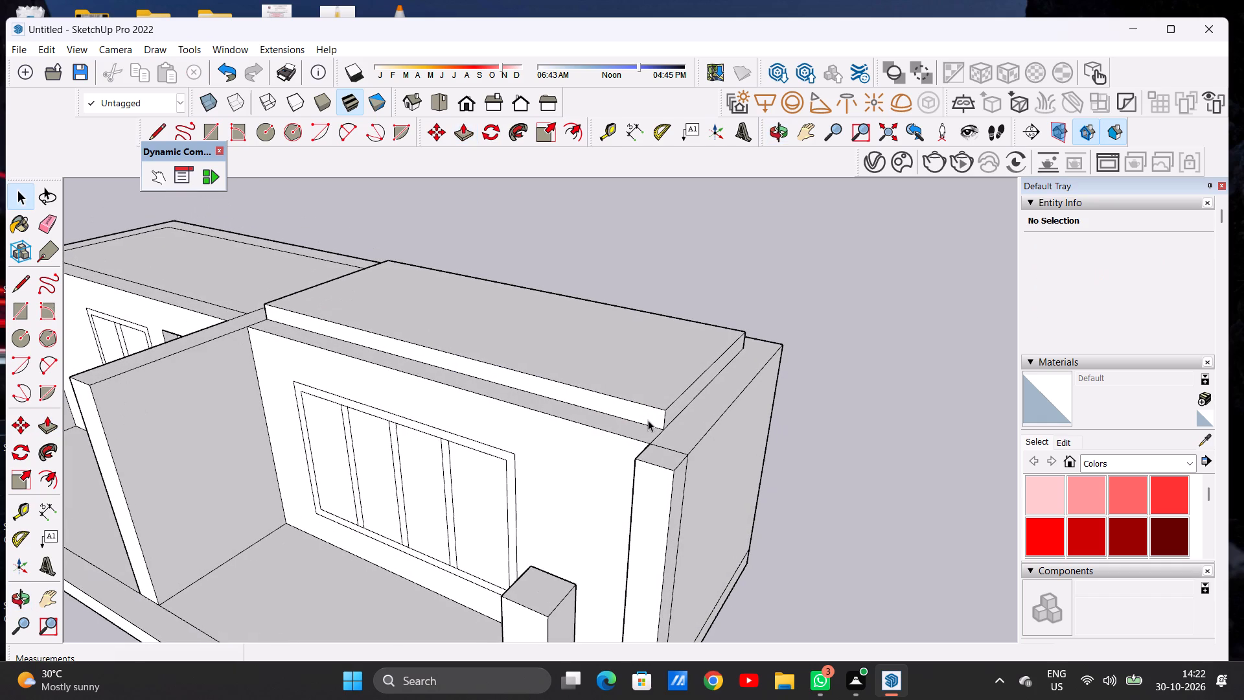
pyautogui.press('p')
pyautogui.scroll(3, 648, 420)
pyautogui.scroll(-1, 649, 421)
pyautogui.scroll(1, 649, 421)
pyautogui.click(654, 412)
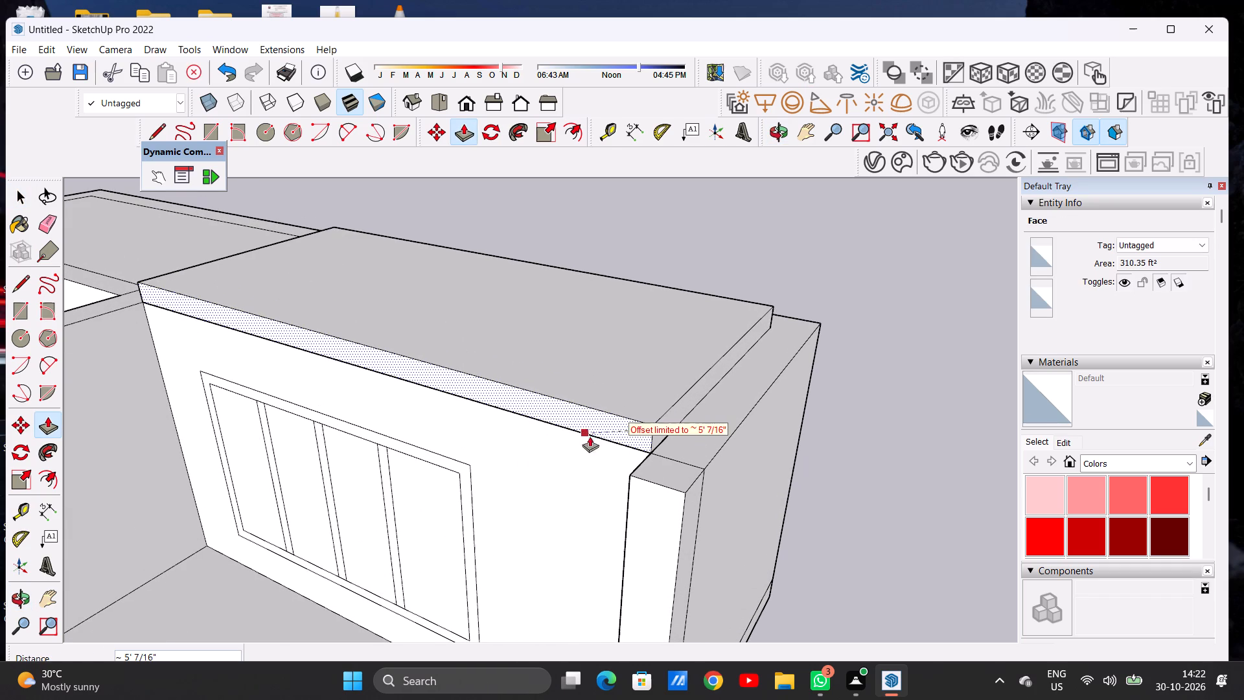
pyautogui.click(656, 453)
# Extend the roof slab's front edge face about 39'-1" further forward to the front corner post.
pyautogui.click(636, 434)
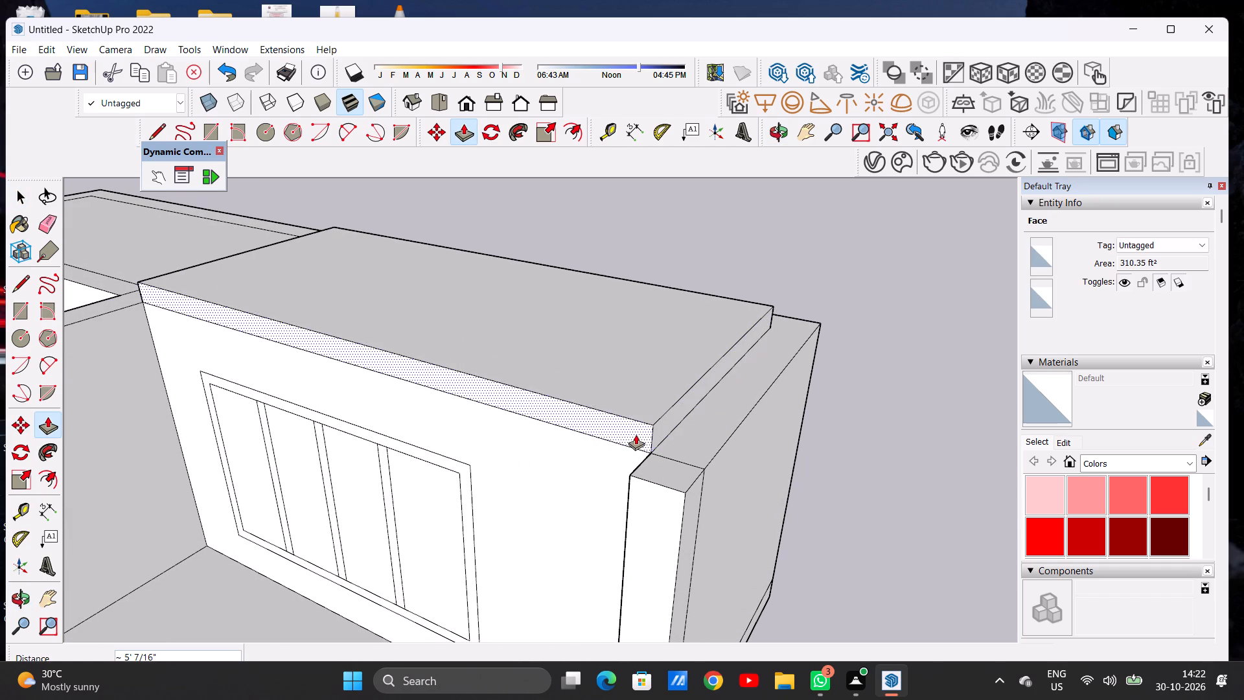
pyautogui.scroll(-17, 608, 423)
pyautogui.scroll(4, 610, 448)
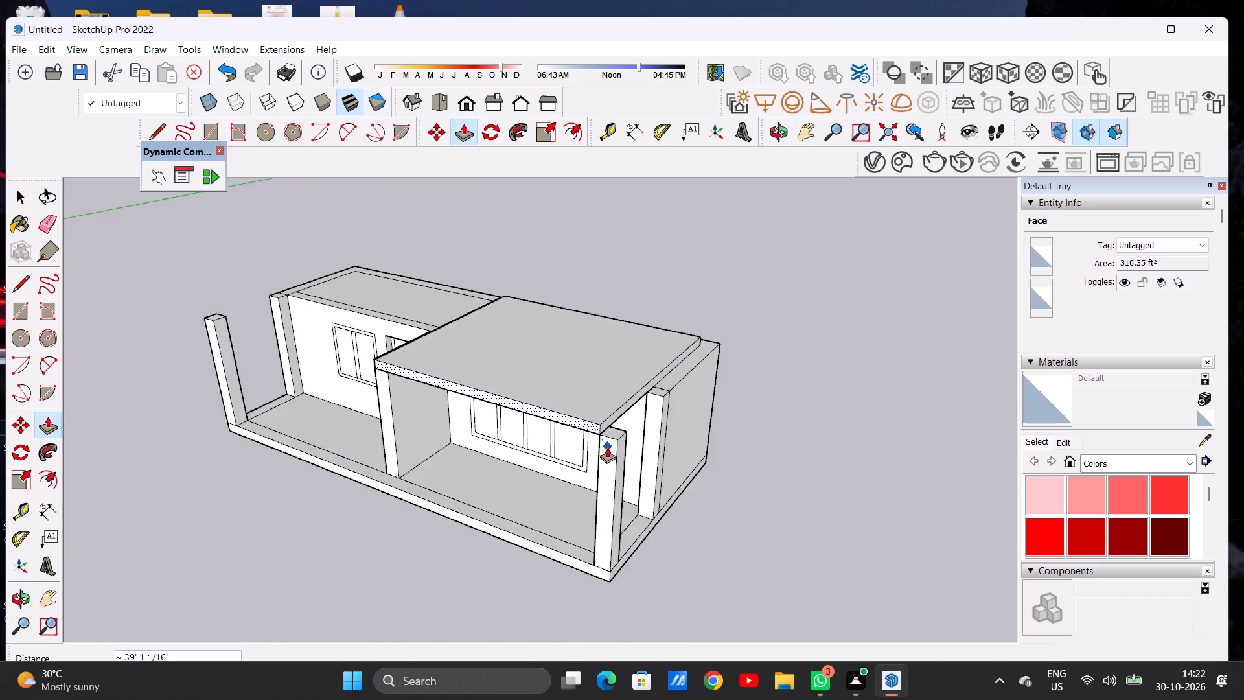
pyautogui.scroll(15, 607, 447)
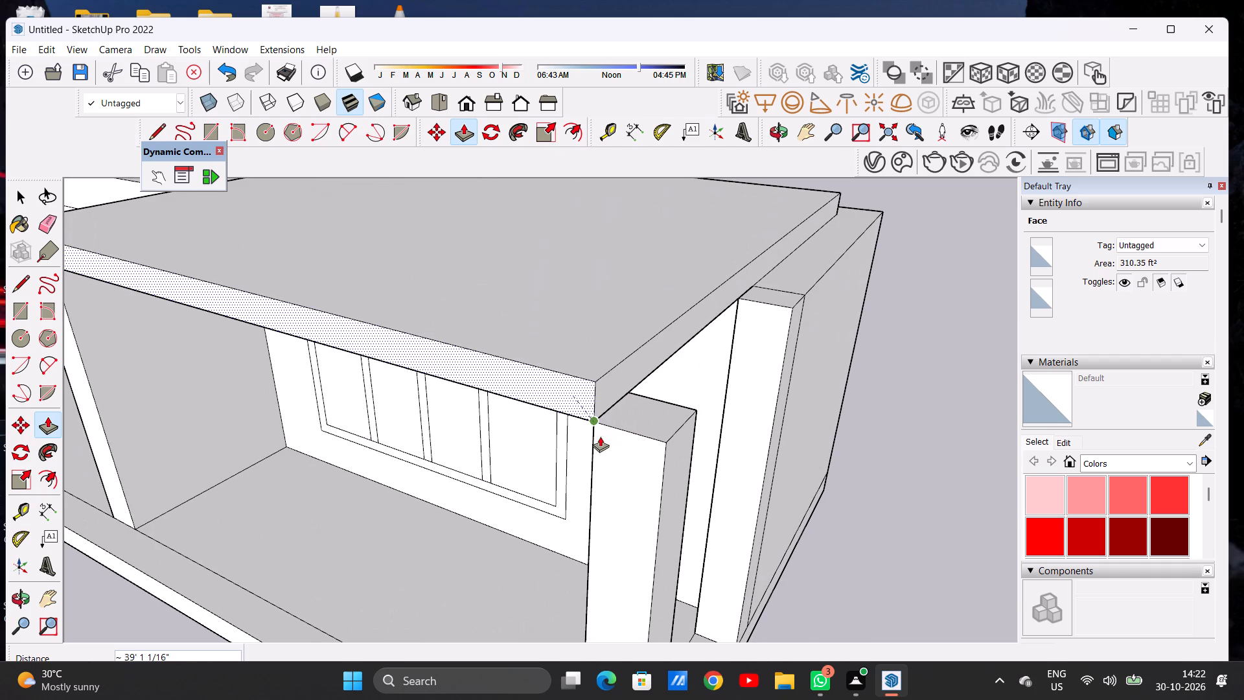
pyautogui.click(598, 427)
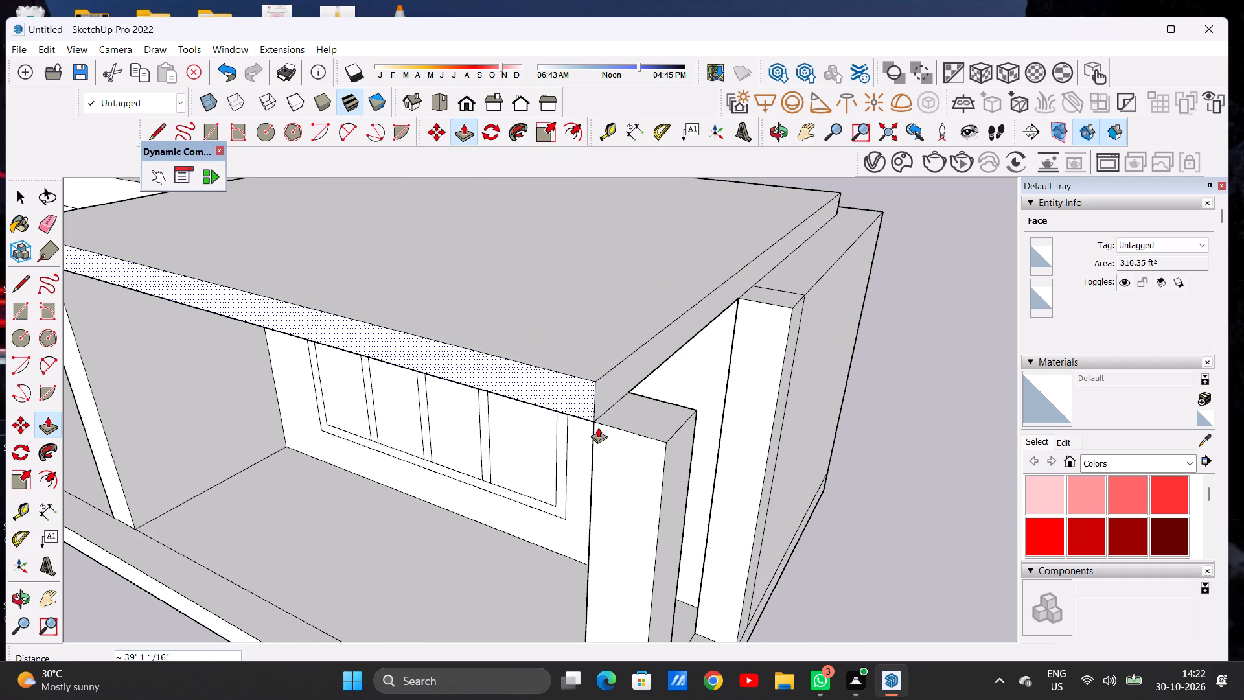
pyautogui.press('space')
# Examine the extended roof slab, its meeting with the corner post and the partition's front end from several angles.
pyautogui.scroll(-6, 592, 355)
pyautogui.moveTo(605, 392); pyautogui.dragTo(586, 425, button='middle')
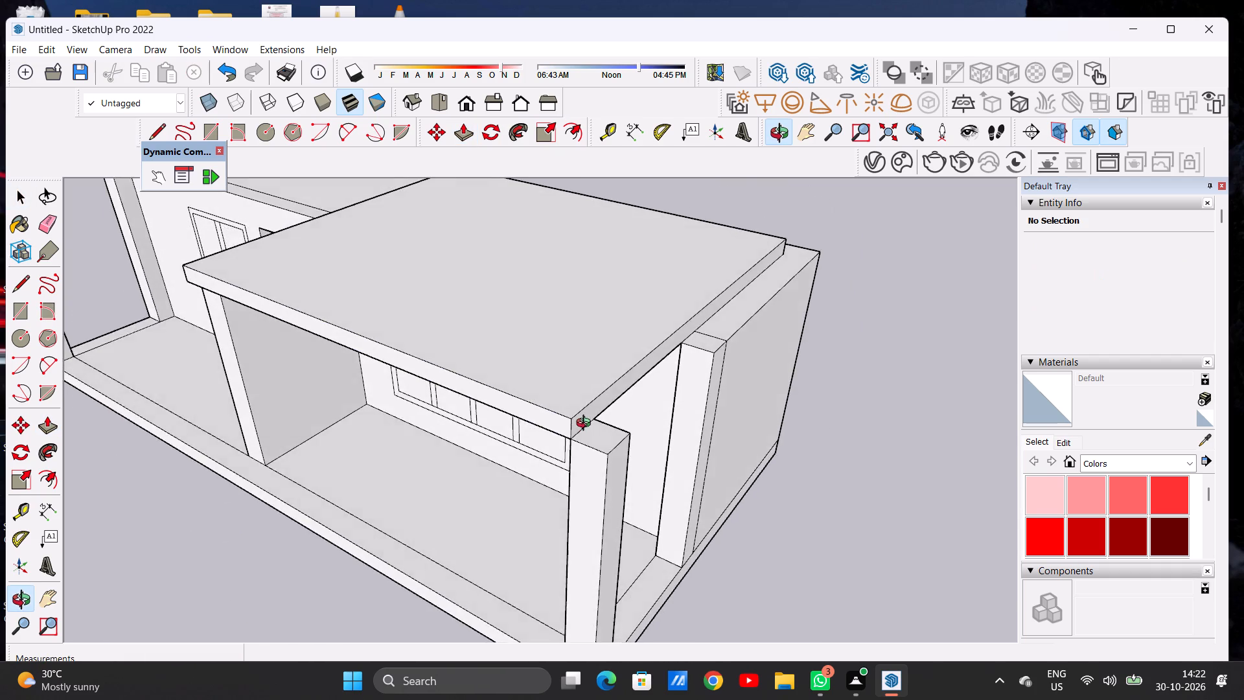
pyautogui.moveTo(586, 425); pyautogui.dragTo(629, 443, button='middle')
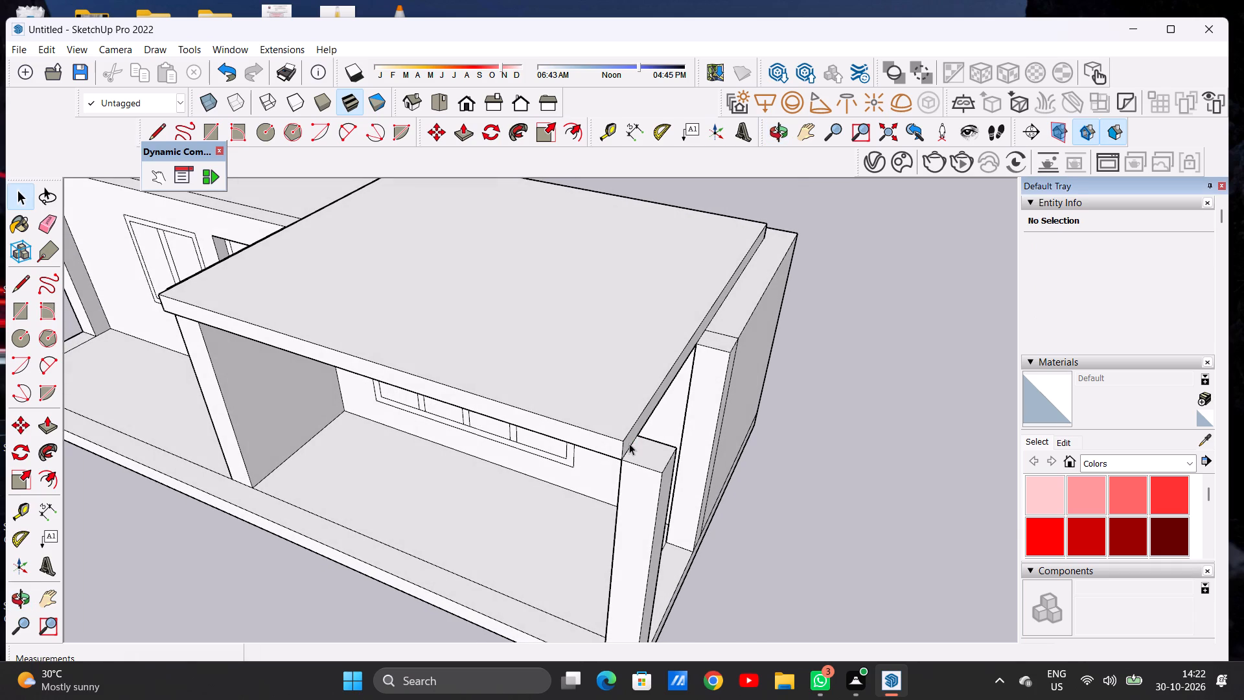
pyautogui.scroll(-8, 617, 451)
pyautogui.moveTo(573, 418); pyautogui.dragTo(682, 424, button='middle')
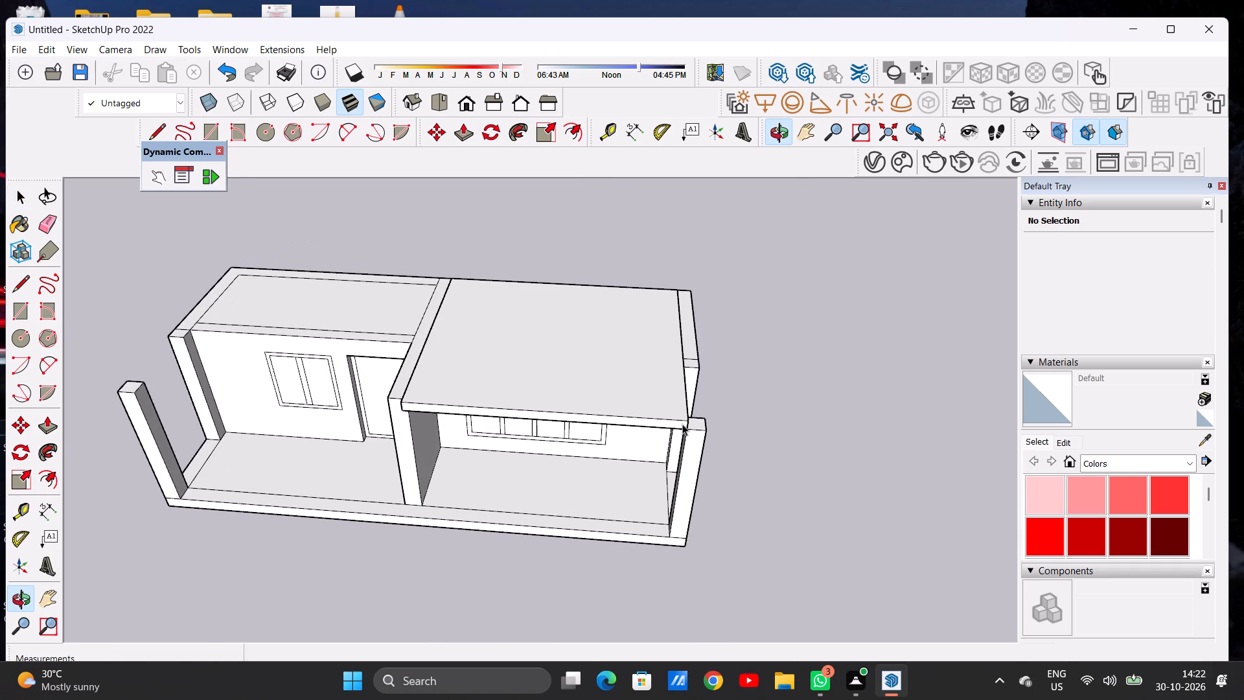
pyautogui.scroll(-7, 596, 425)
pyautogui.moveTo(649, 461); pyautogui.dragTo(642, 373, button='middle')
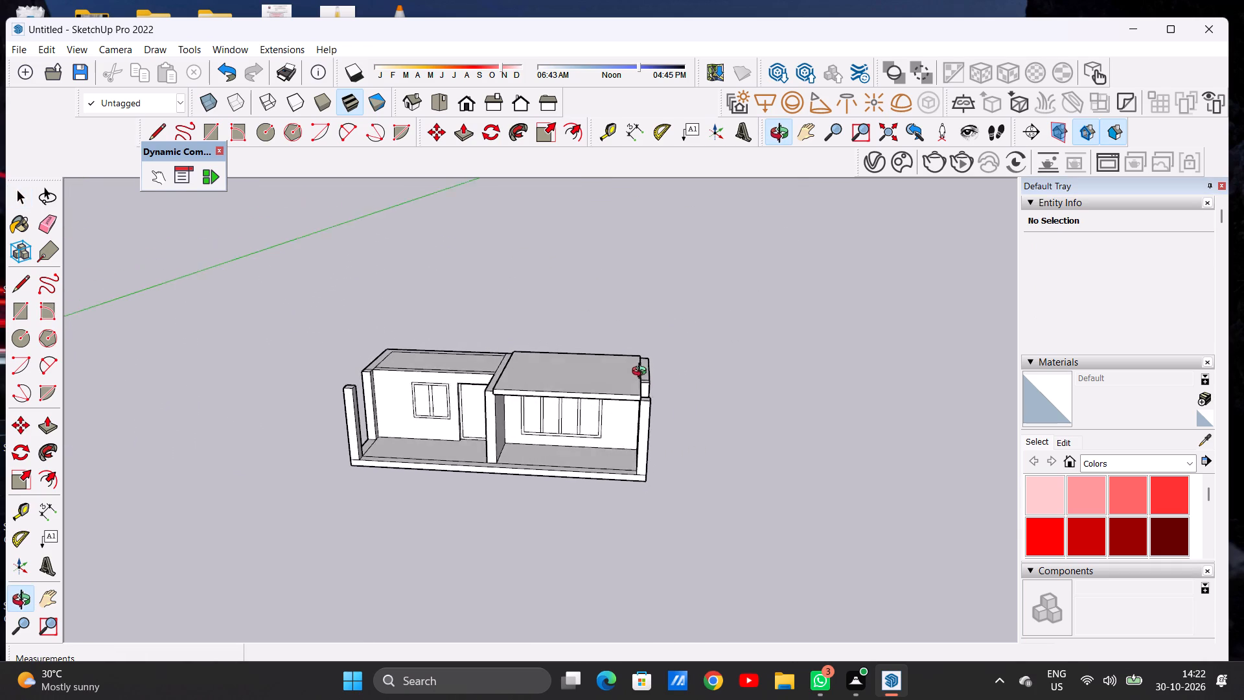
pyautogui.moveTo(642, 373); pyautogui.dragTo(652, 424, button='middle')
pyautogui.scroll(5, 518, 408)
pyautogui.moveTo(479, 418); pyautogui.dragTo(662, 417, button='middle')
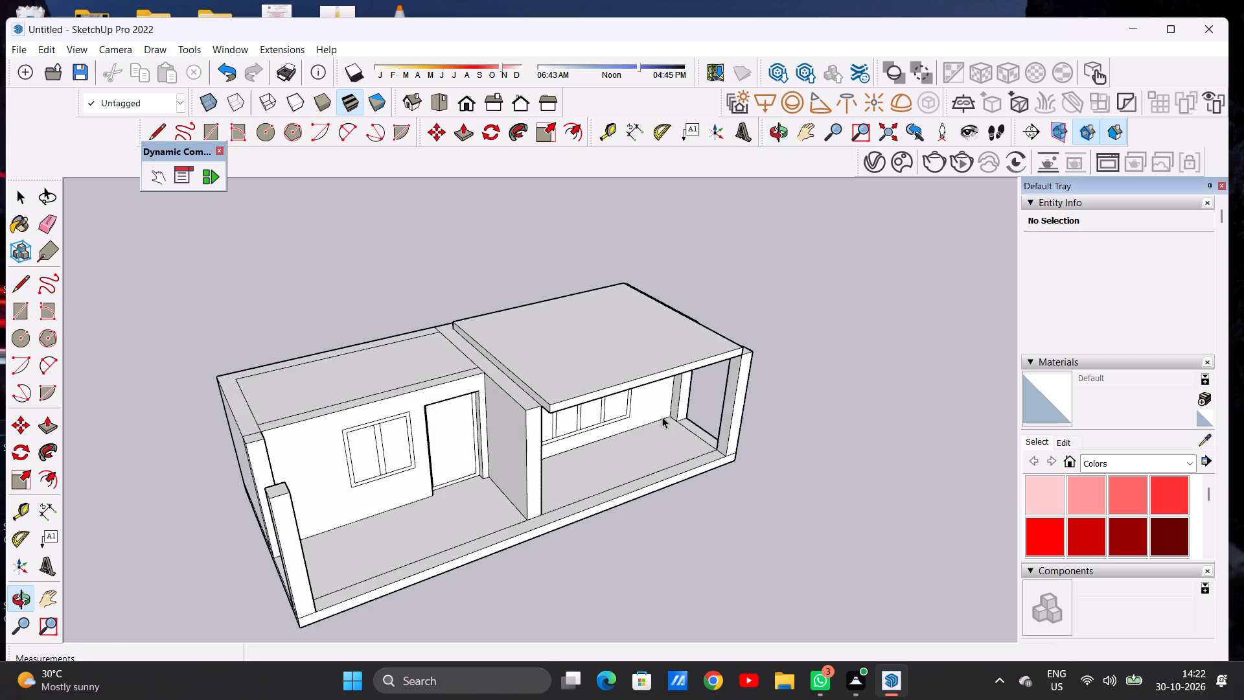
pyautogui.scroll(15, 521, 406)
pyautogui.scroll(-20, 551, 428)
pyautogui.scroll(-4, 551, 428)
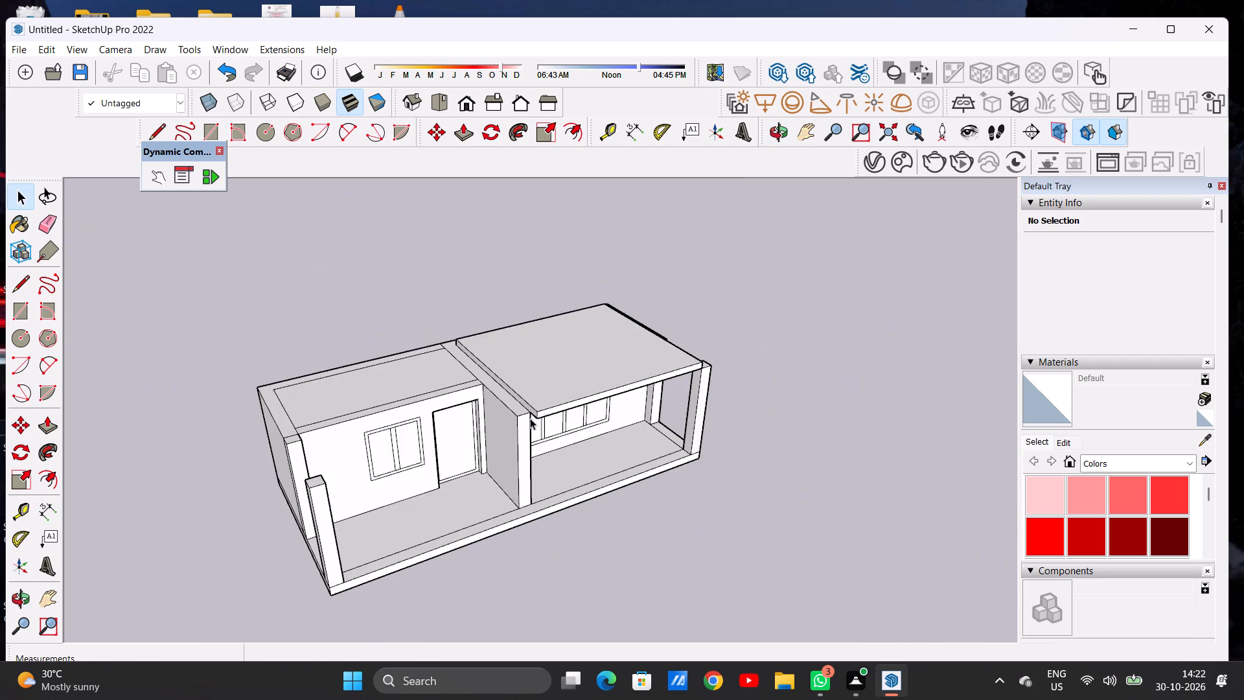
pyautogui.moveTo(534, 473); pyautogui.dragTo(376, 479, button='middle')
pyautogui.scroll(1, 489, 436)
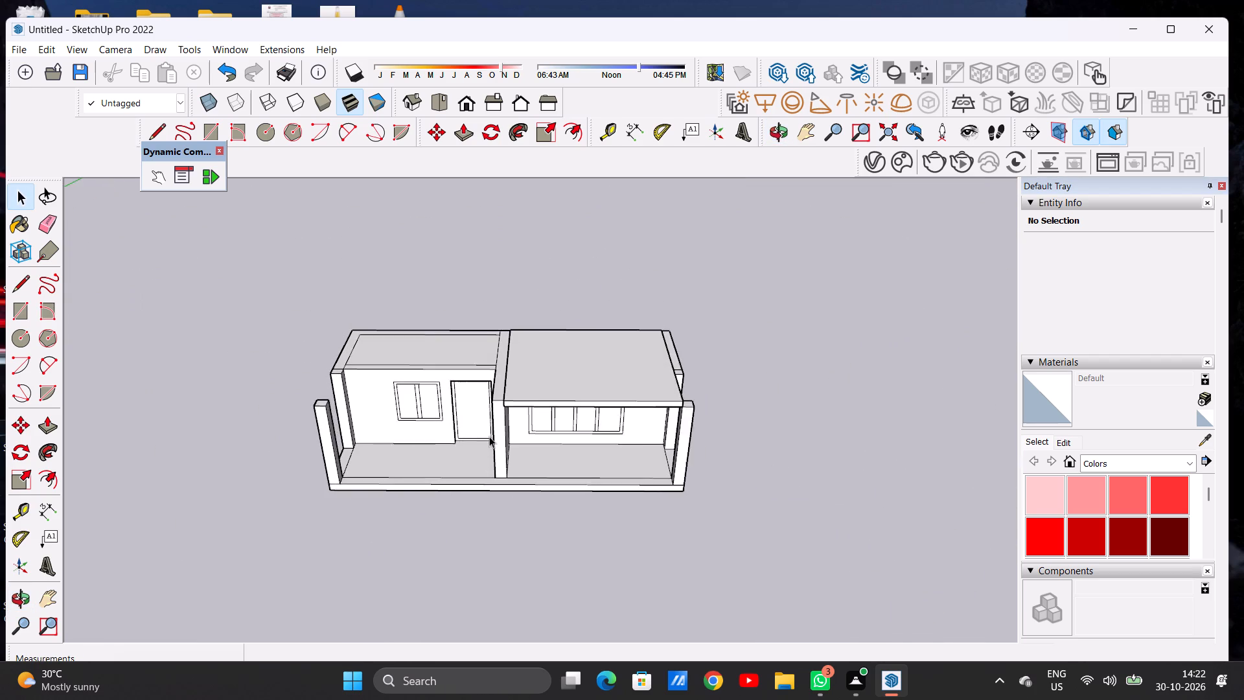
pyautogui.scroll(2, 489, 436)
pyautogui.scroll(-6, 500, 469)
pyautogui.moveTo(525, 474); pyautogui.dragTo(467, 437, button='middle')
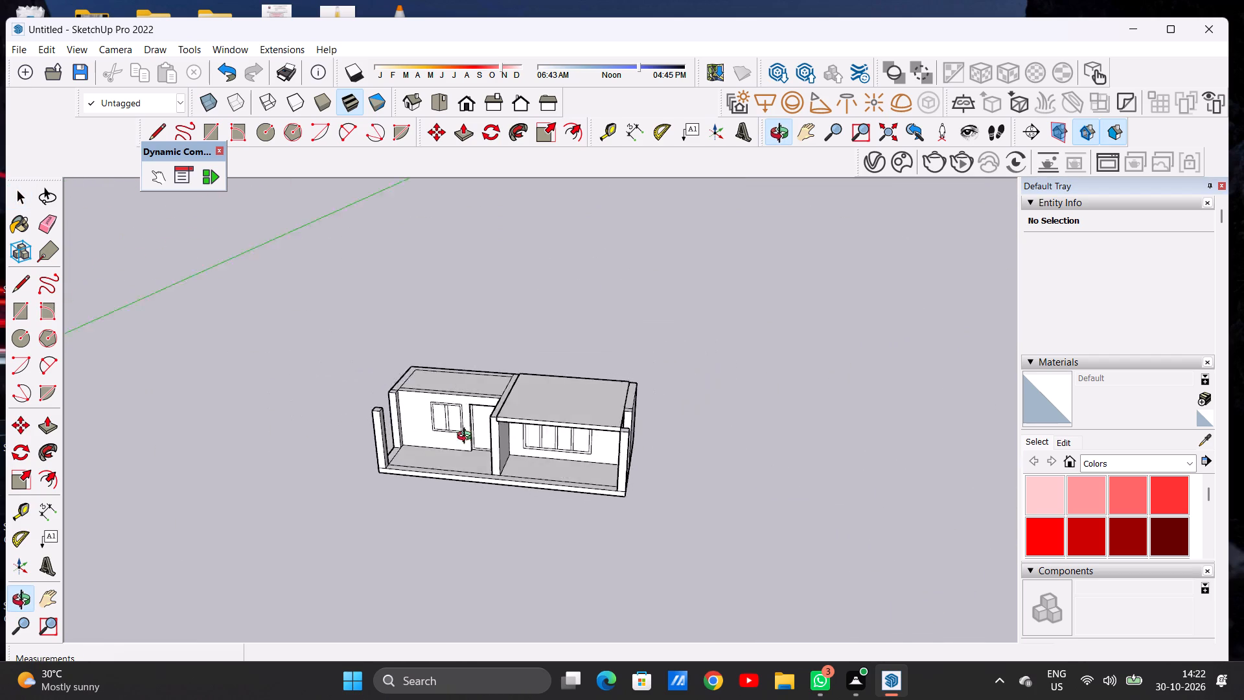
# Push/Pull the central partition's front end face forward by about 6' towards the floor slab's front edge.
pyautogui.moveTo(467, 437); pyautogui.dragTo(426, 504, button='middle')
pyautogui.scroll(13, 501, 484)
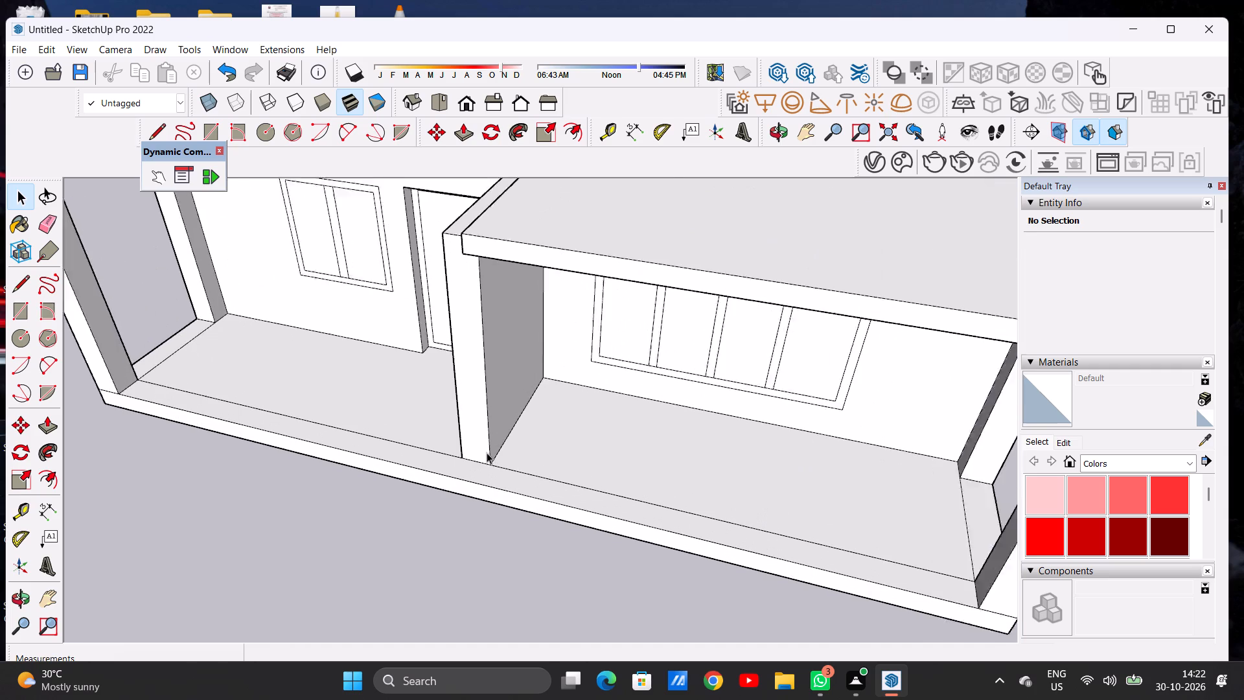
pyautogui.scroll(3, 487, 452)
pyautogui.press('p')
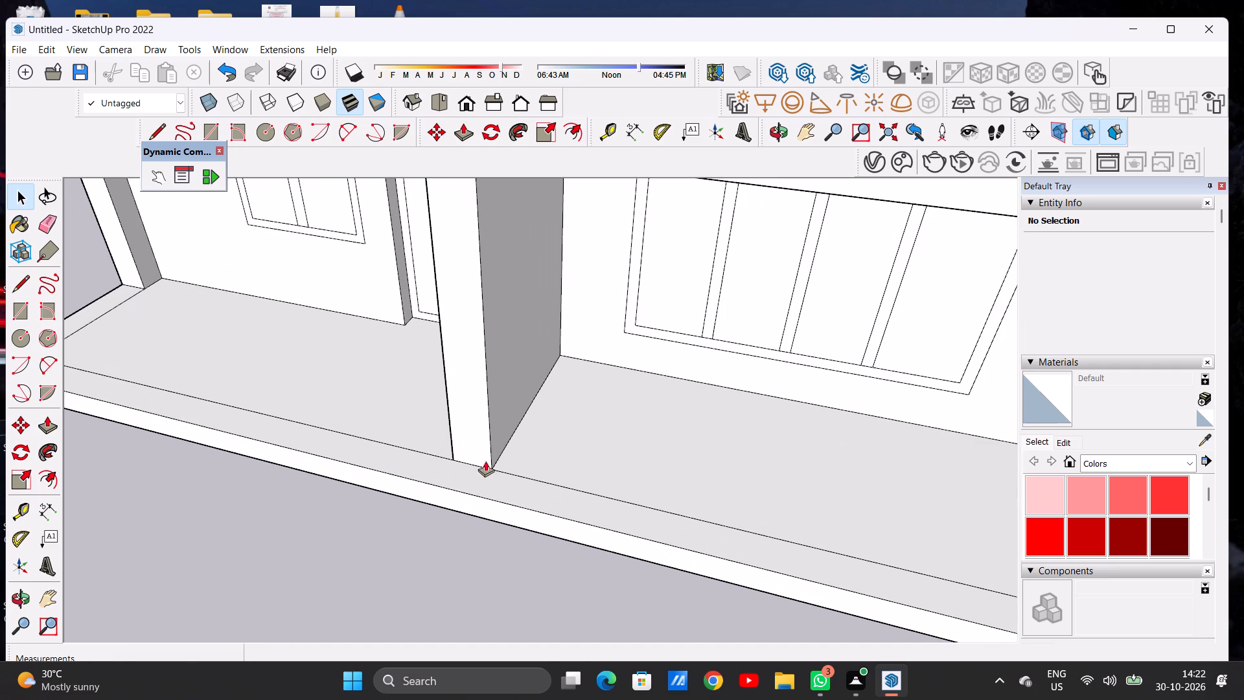
pyautogui.click(479, 450)
pyautogui.click(483, 494)
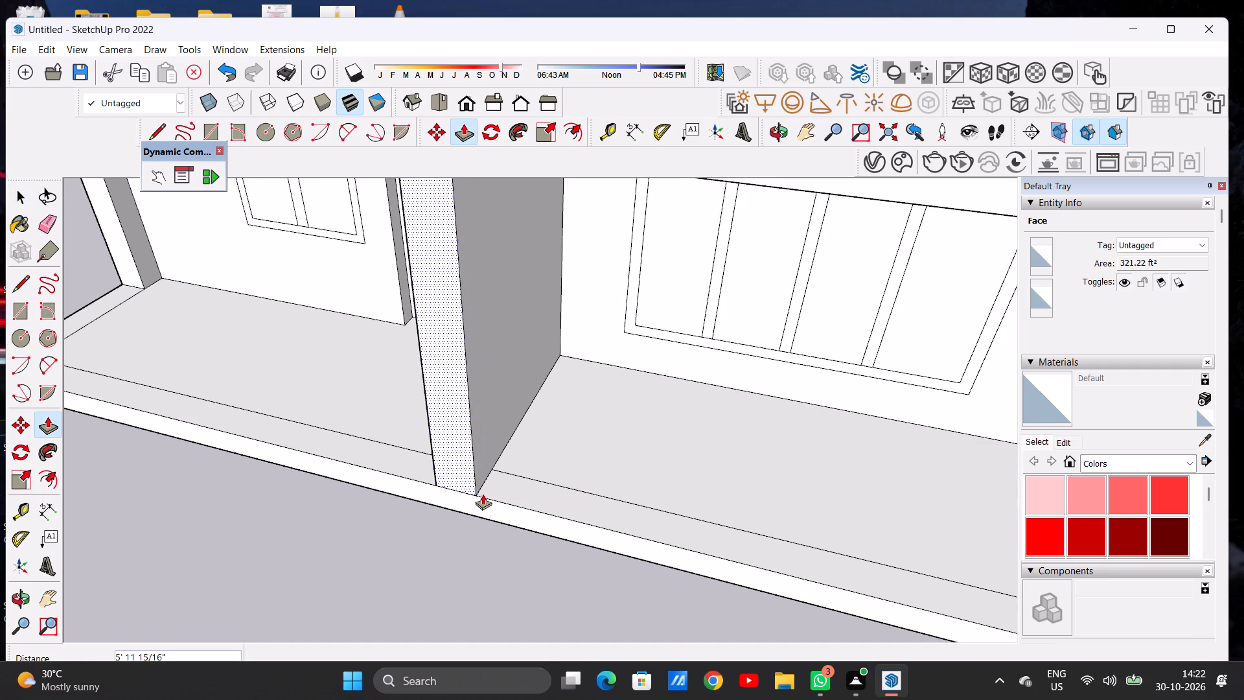
pyautogui.press('space')
# Examine the extended partition and roof slab from the front, from above and from the open side of the building.
pyautogui.scroll(-9, 515, 495)
pyautogui.moveTo(503, 499); pyautogui.dragTo(627, 473, button='middle')
pyautogui.moveTo(627, 473); pyautogui.dragTo(545, 473, button='middle')
pyautogui.scroll(-7, 509, 479)
pyautogui.moveTo(522, 482); pyautogui.dragTo(582, 366, button='middle')
pyautogui.middleClick(583, 362)
pyautogui.moveTo(542, 436); pyautogui.dragTo(505, 510, button='middle')
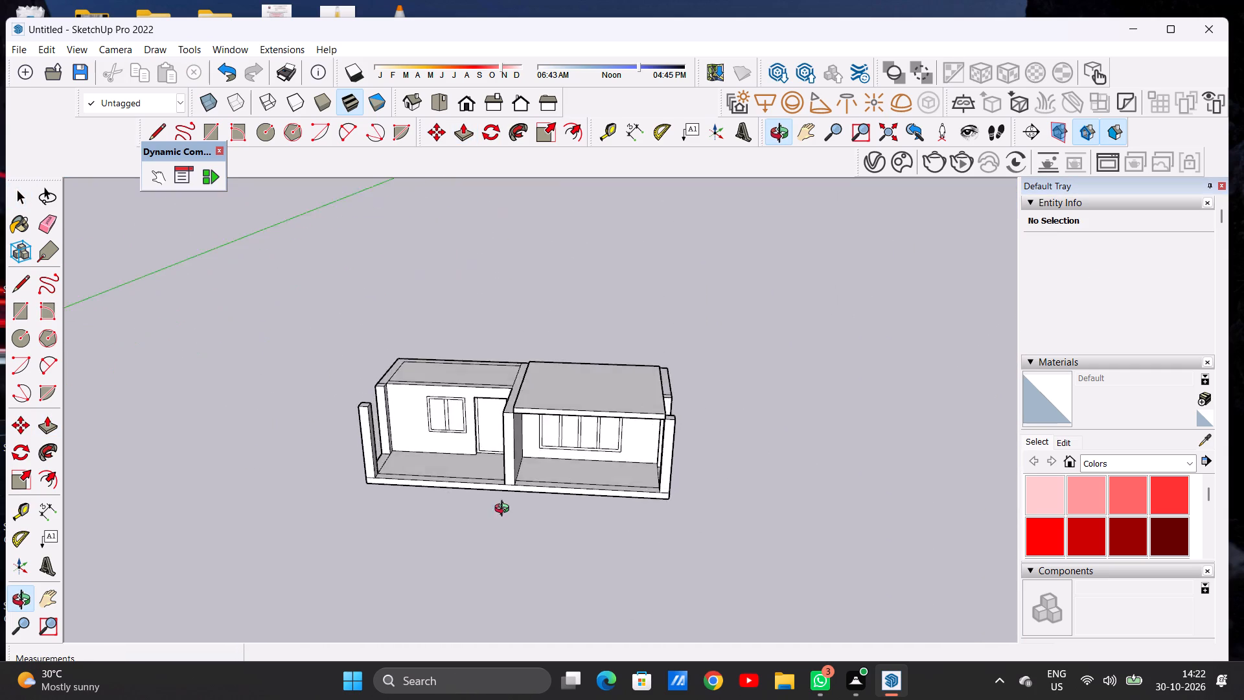
pyautogui.moveTo(505, 510); pyautogui.dragTo(440, 542, button='middle')
pyautogui.scroll(7, 609, 432)
pyautogui.moveTo(667, 452); pyautogui.dragTo(452, 435, button='middle')
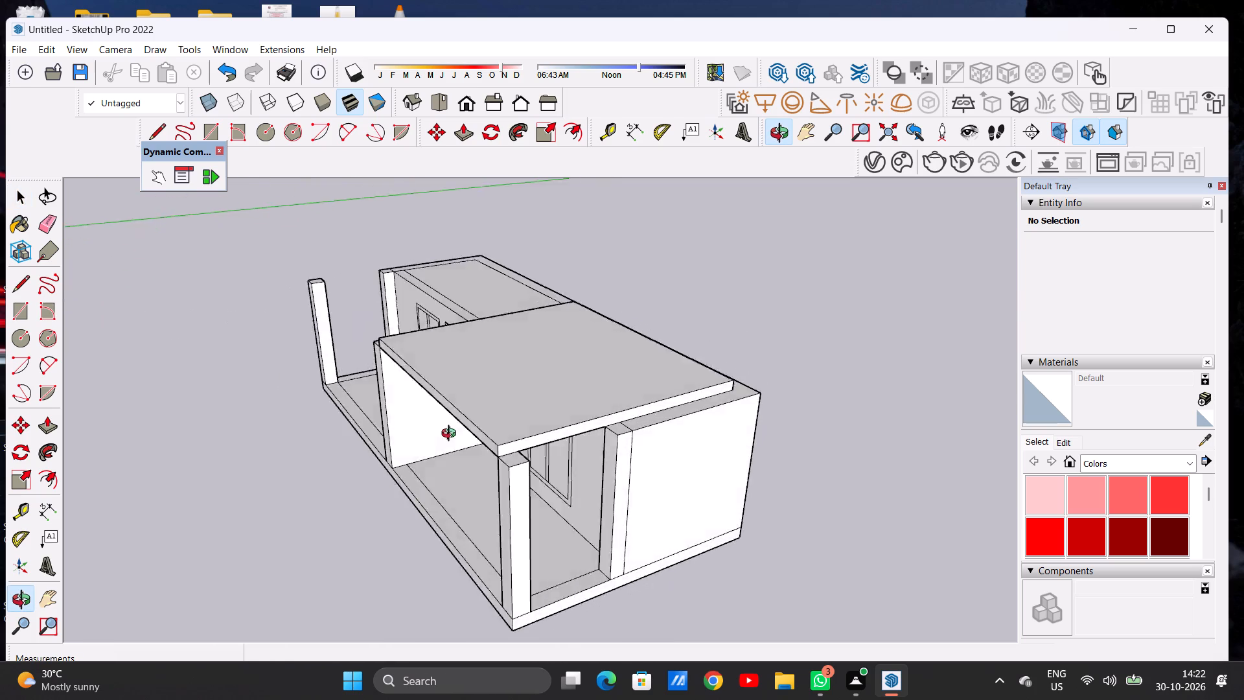
# Examine the roof slab, partition and corner posts from the side, the front and above.
pyautogui.moveTo(452, 435); pyautogui.dragTo(492, 452, button='middle')
pyautogui.scroll(2, 530, 468)
pyautogui.scroll(-1, 531, 469)
pyautogui.scroll(3, 531, 469)
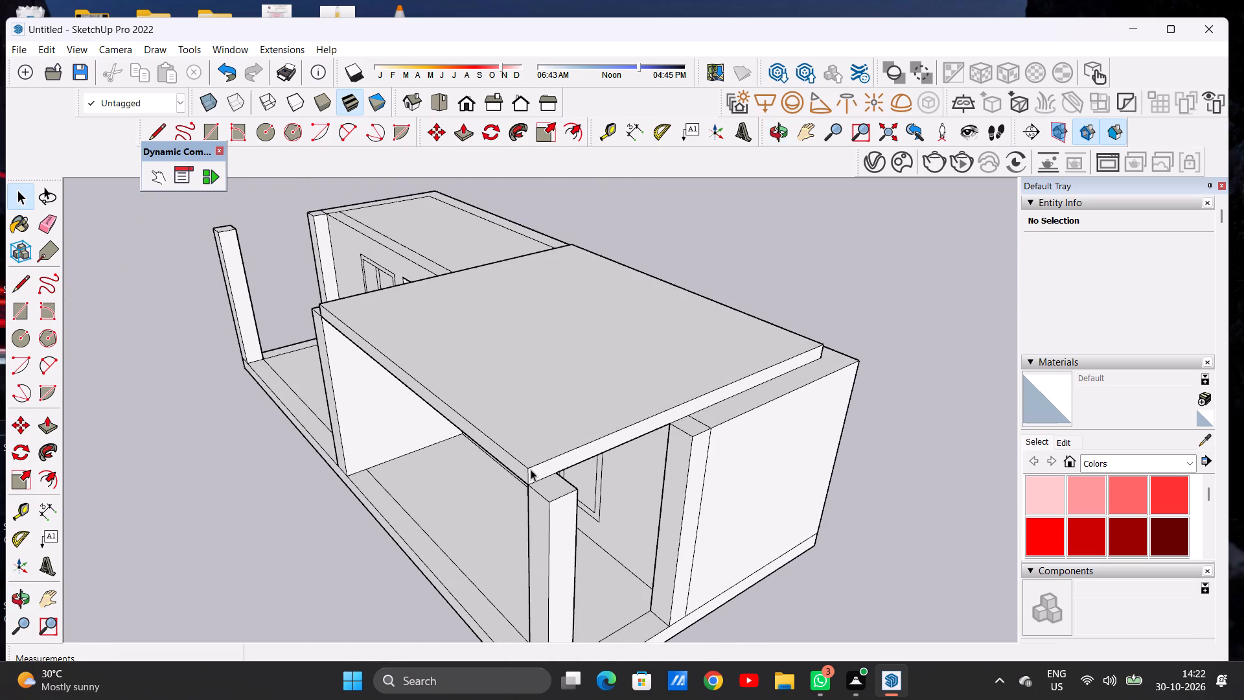
pyautogui.scroll(-3, 533, 420)
pyautogui.scroll(1, 536, 419)
pyautogui.scroll(-3, 537, 419)
pyautogui.moveTo(524, 434); pyautogui.dragTo(755, 454, button='middle')
pyautogui.scroll(-5, 569, 389)
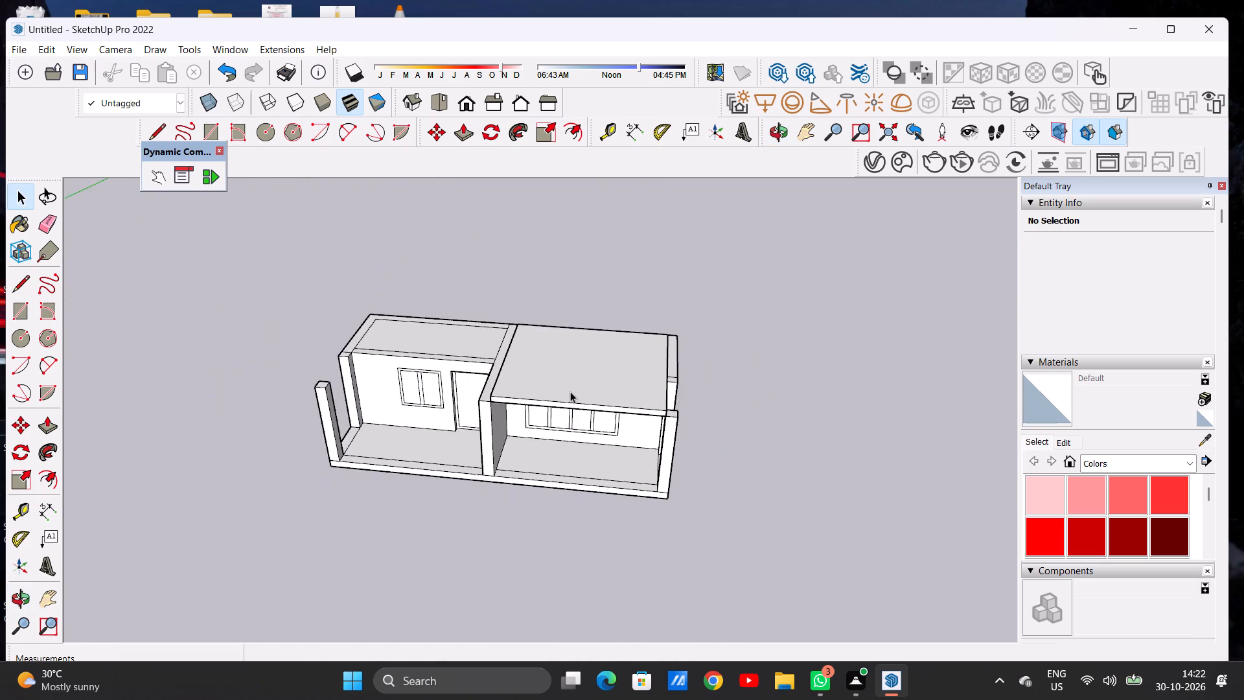
pyautogui.moveTo(574, 393); pyautogui.dragTo(604, 292, button='middle')
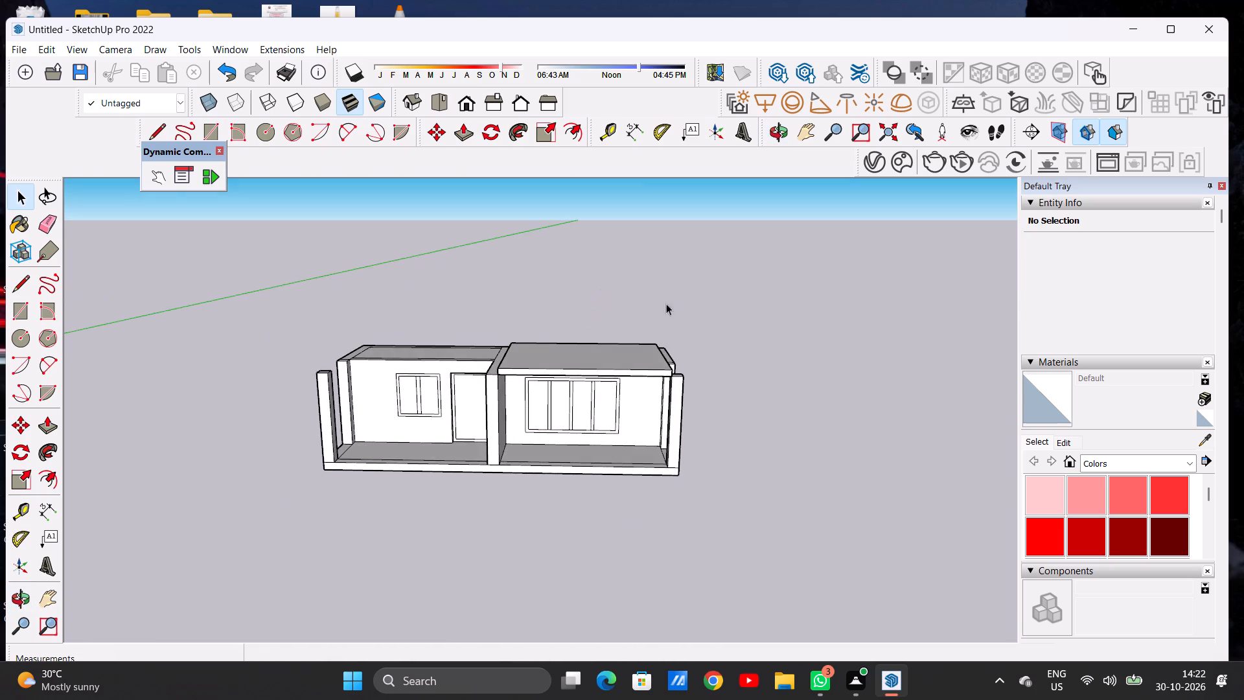
# Push/Pull the U-shaped wall top around the roof slab upward by about 55'-1" to form the upper-storey walls.
pyautogui.scroll(5, 691, 318)
pyautogui.moveTo(572, 348); pyautogui.dragTo(575, 501, button='middle')
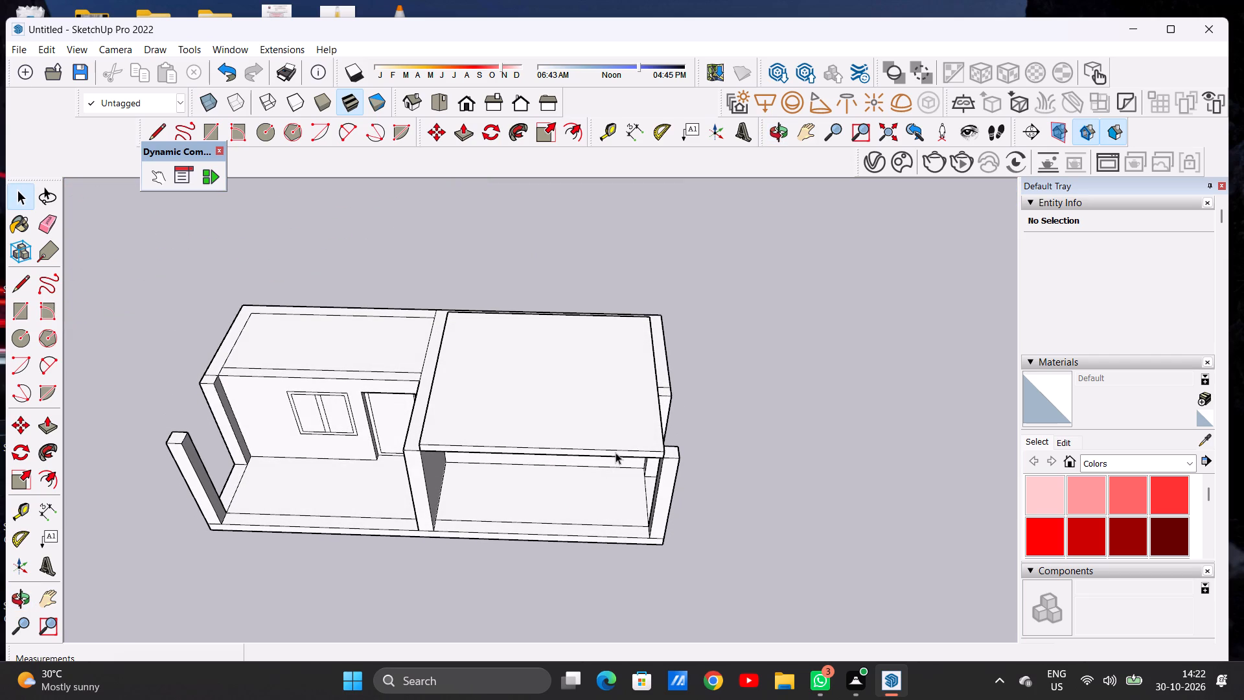
pyautogui.press('p')
pyautogui.click(666, 372)
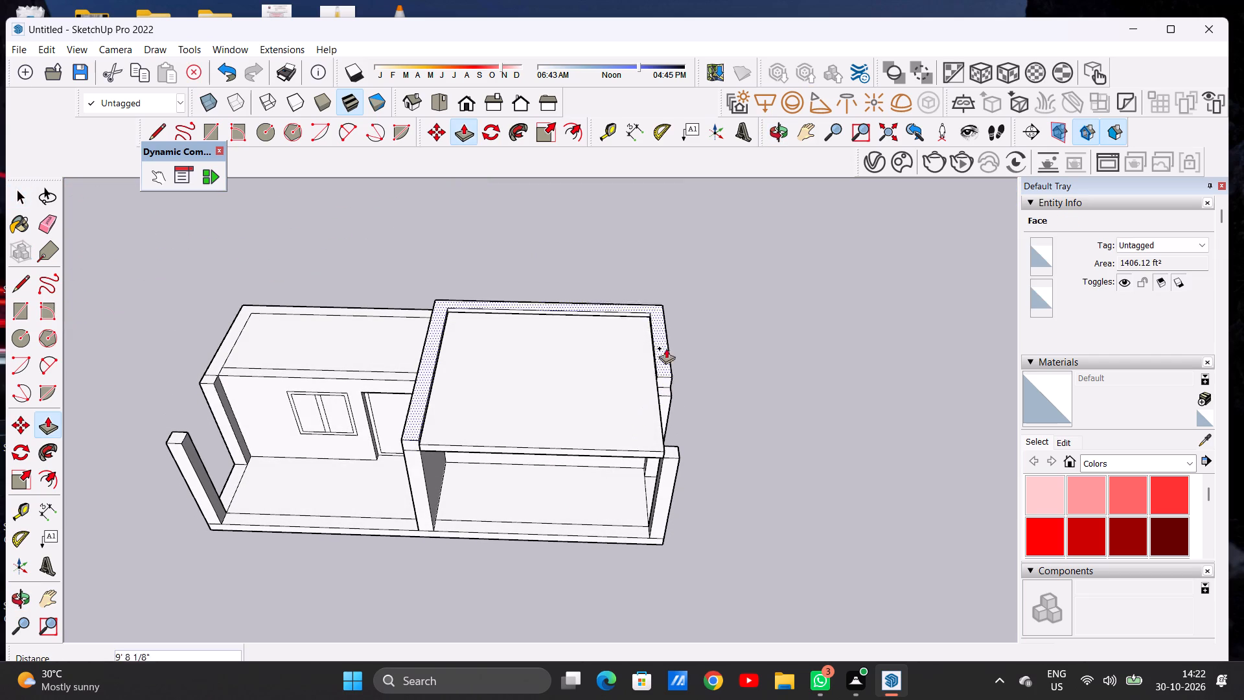
pyautogui.moveTo(687, 277); pyautogui.dragTo(712, 230, button='middle')
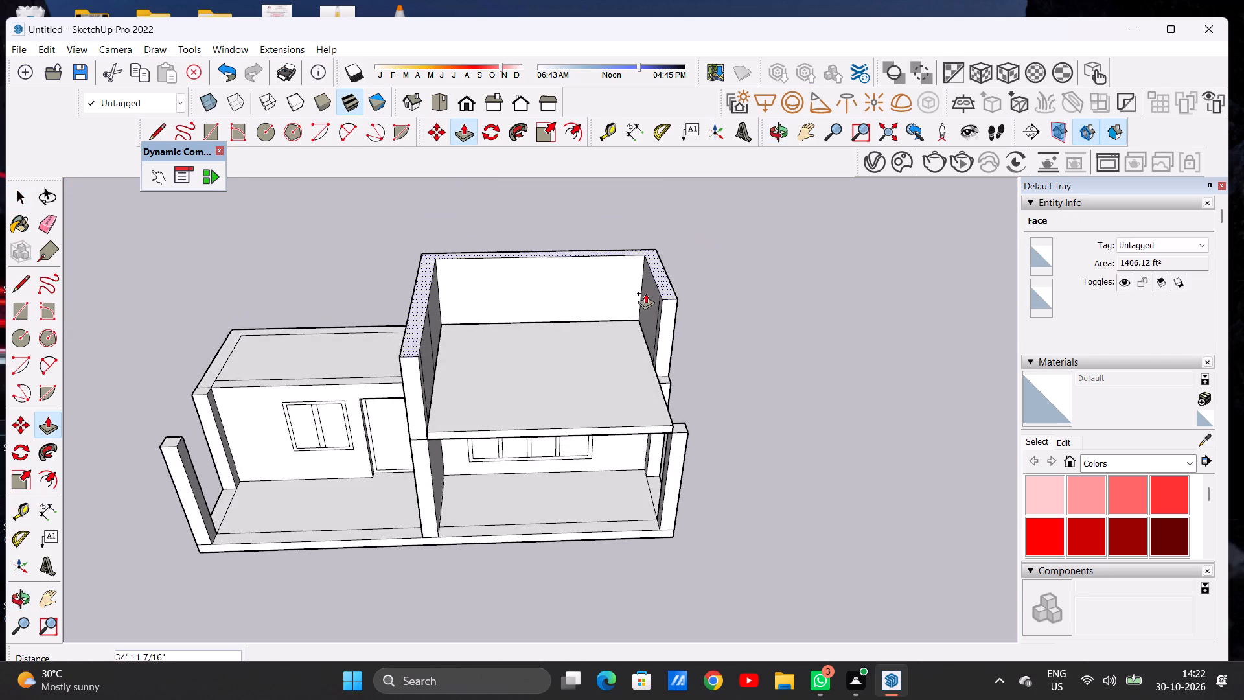
pyautogui.scroll(-4, 638, 328)
pyautogui.moveTo(650, 335); pyautogui.dragTo(648, 264, button='middle')
pyautogui.scroll(3, 660, 287)
pyautogui.scroll(-1, 662, 294)
pyautogui.scroll(1, 662, 294)
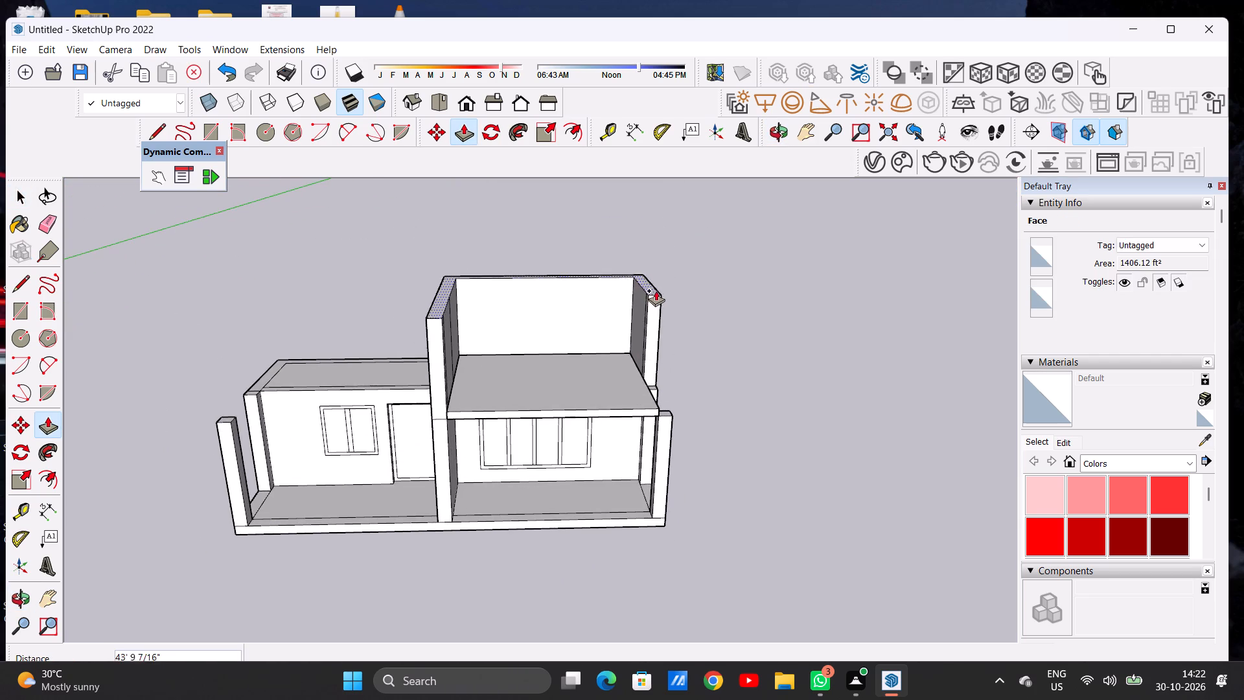
pyautogui.moveTo(655, 319); pyautogui.dragTo(654, 272, button='middle')
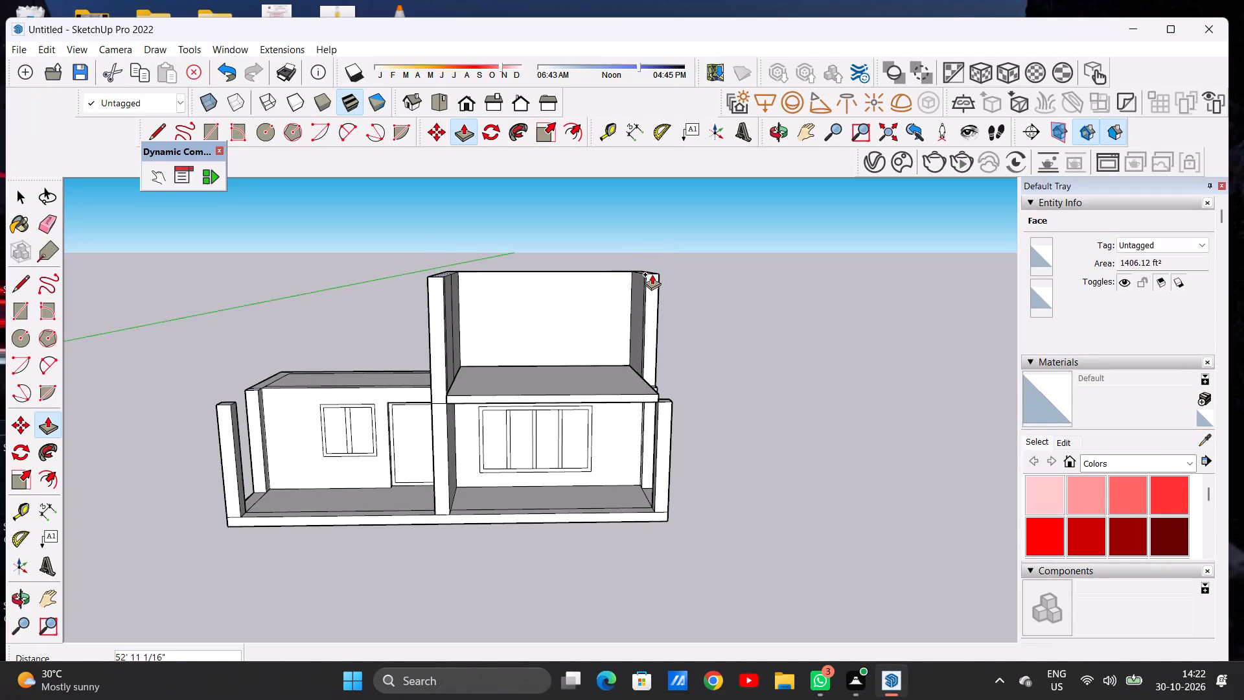
pyautogui.click(656, 270)
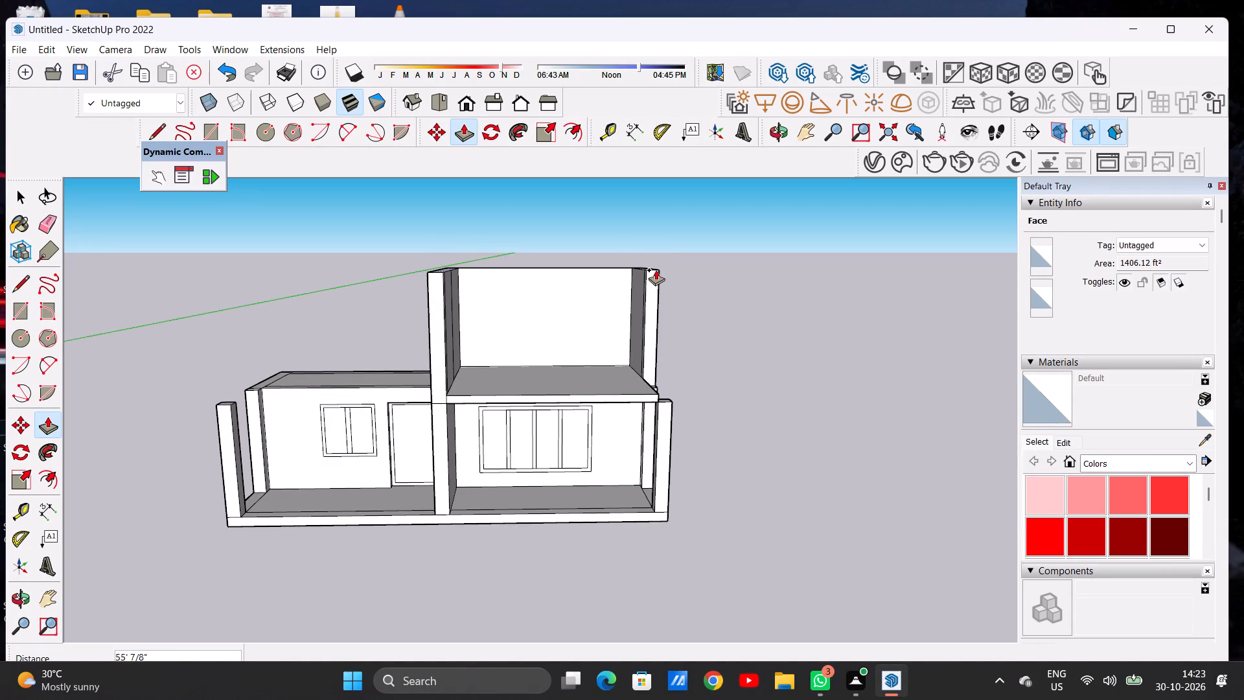
pyautogui.press('space')
# Draw a line about 91'-1" long across the upper floor slab, from the outer side wall's front end to the partition wall.
pyautogui.scroll(-5, 523, 351)
pyautogui.moveTo(526, 346); pyautogui.dragTo(512, 527, button='middle')
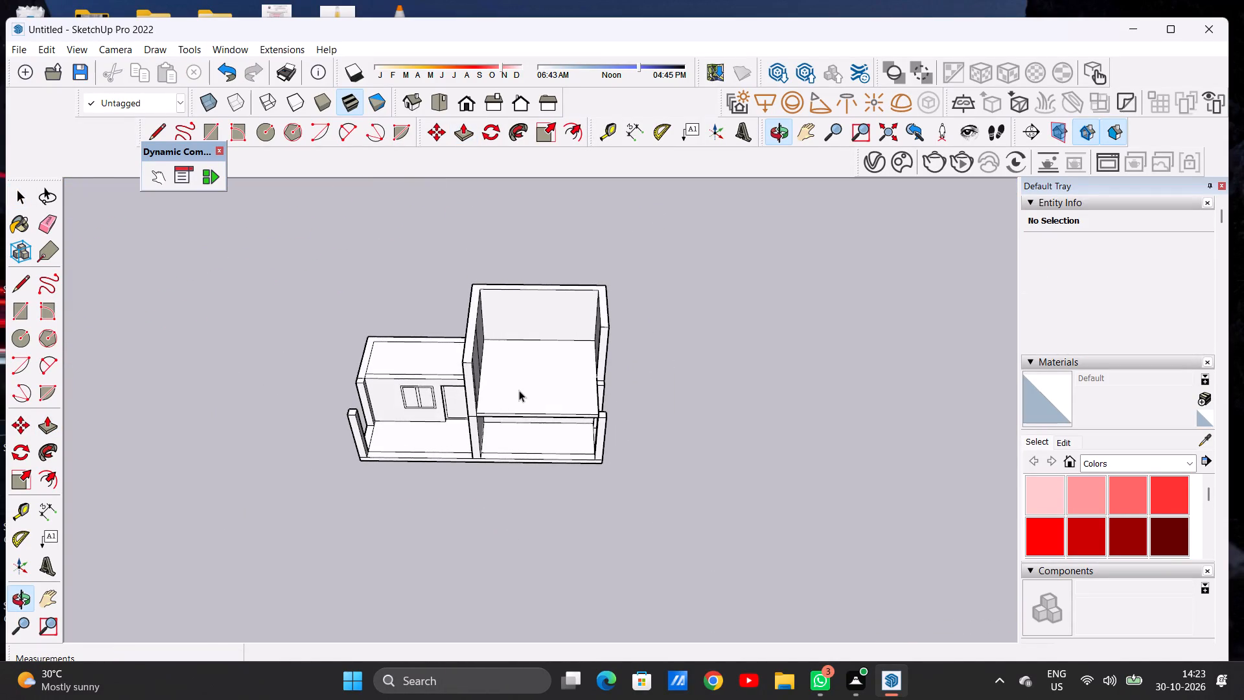
pyautogui.scroll(5, 518, 386)
pyautogui.moveTo(527, 344); pyautogui.dragTo(533, 389, button='middle')
pyautogui.scroll(7, 553, 372)
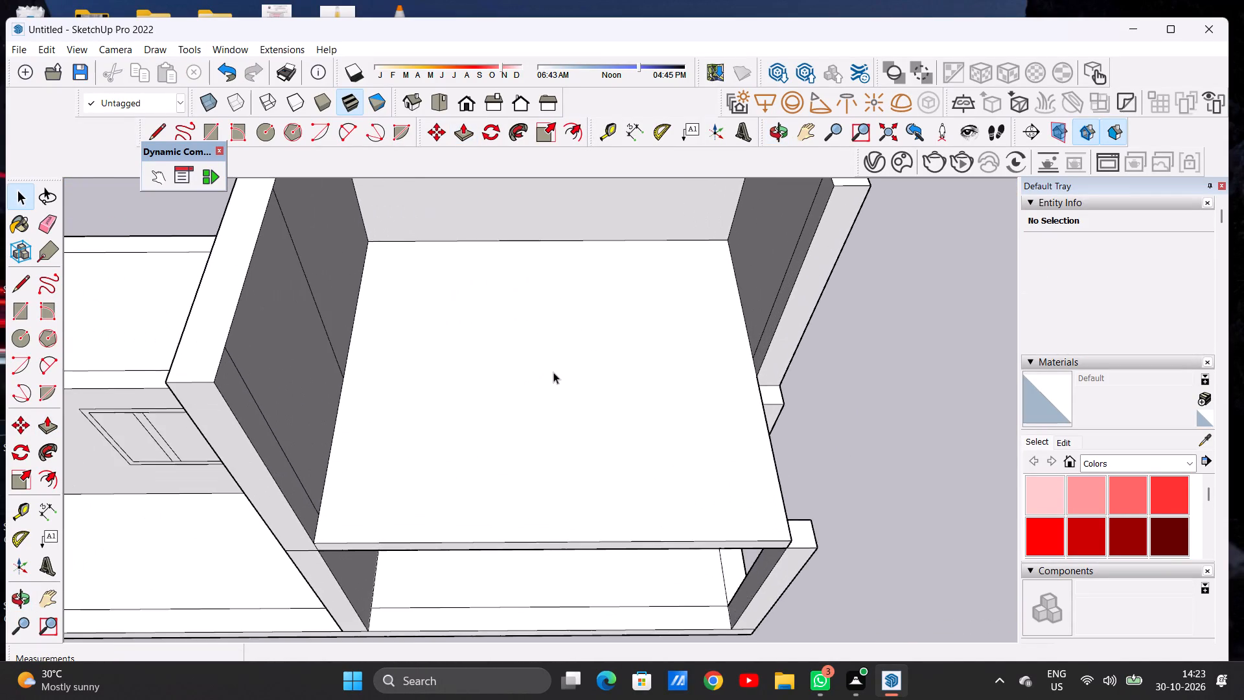
pyautogui.scroll(-5, 549, 371)
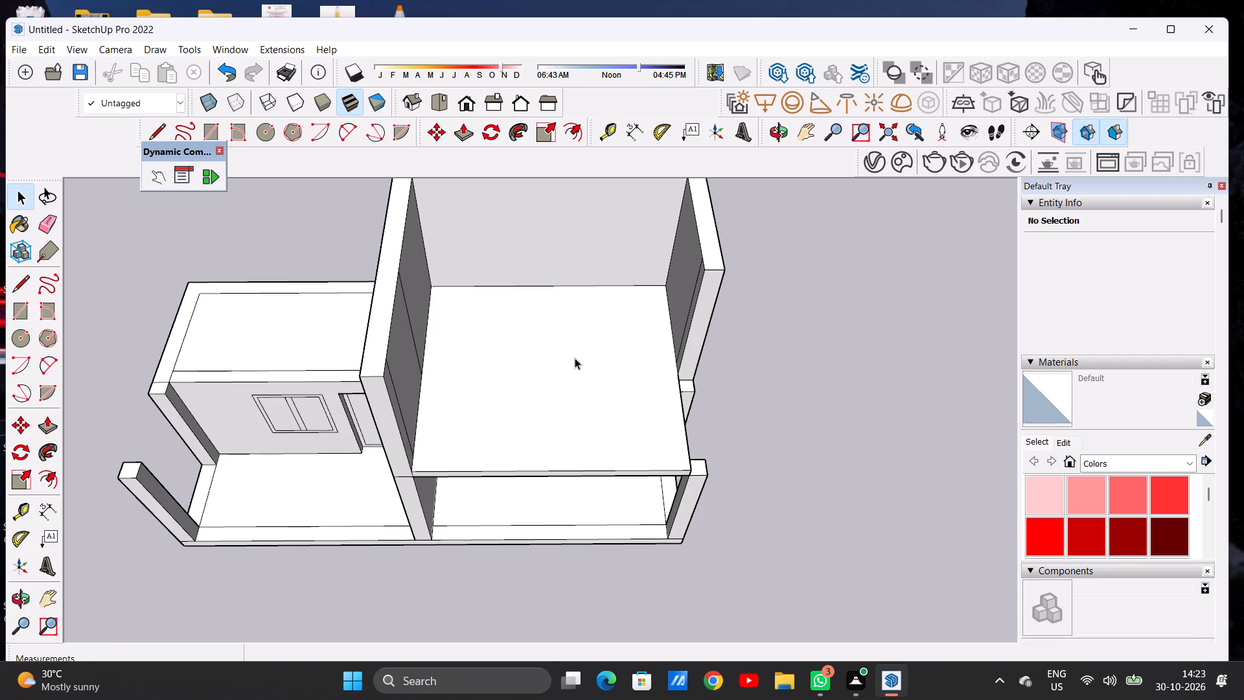
pyautogui.moveTo(615, 418); pyautogui.dragTo(619, 273, button='middle')
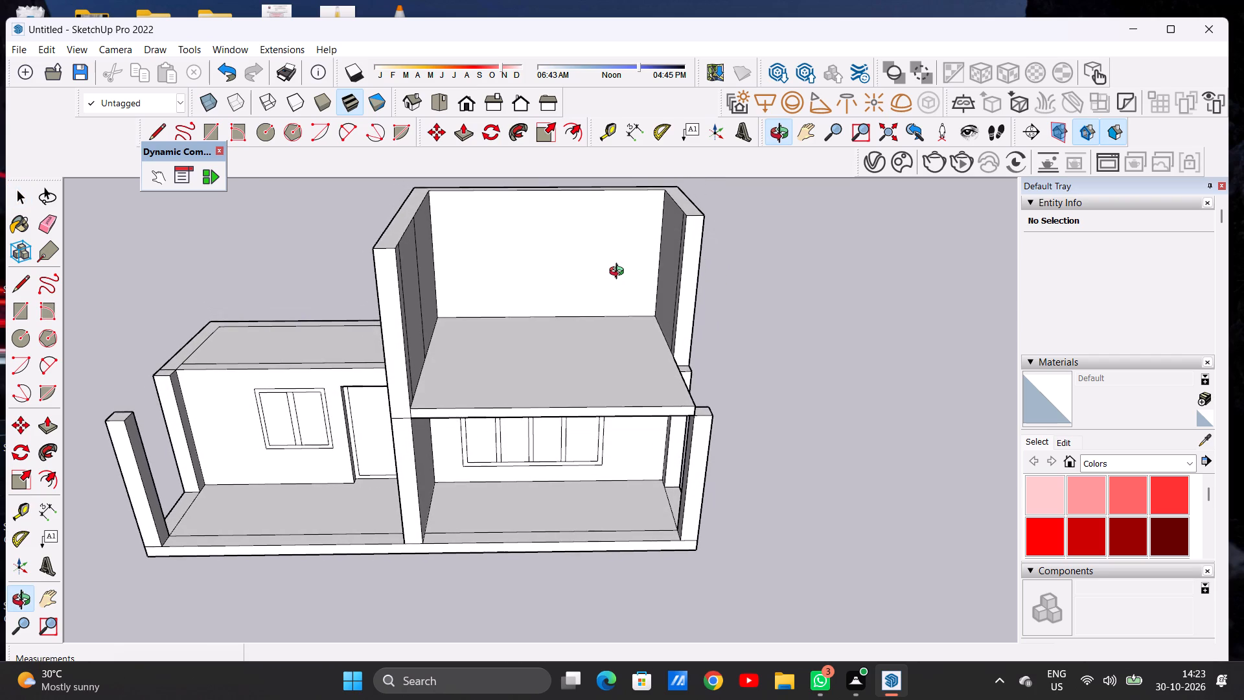
pyautogui.moveTo(619, 273); pyautogui.dragTo(612, 397, button='middle')
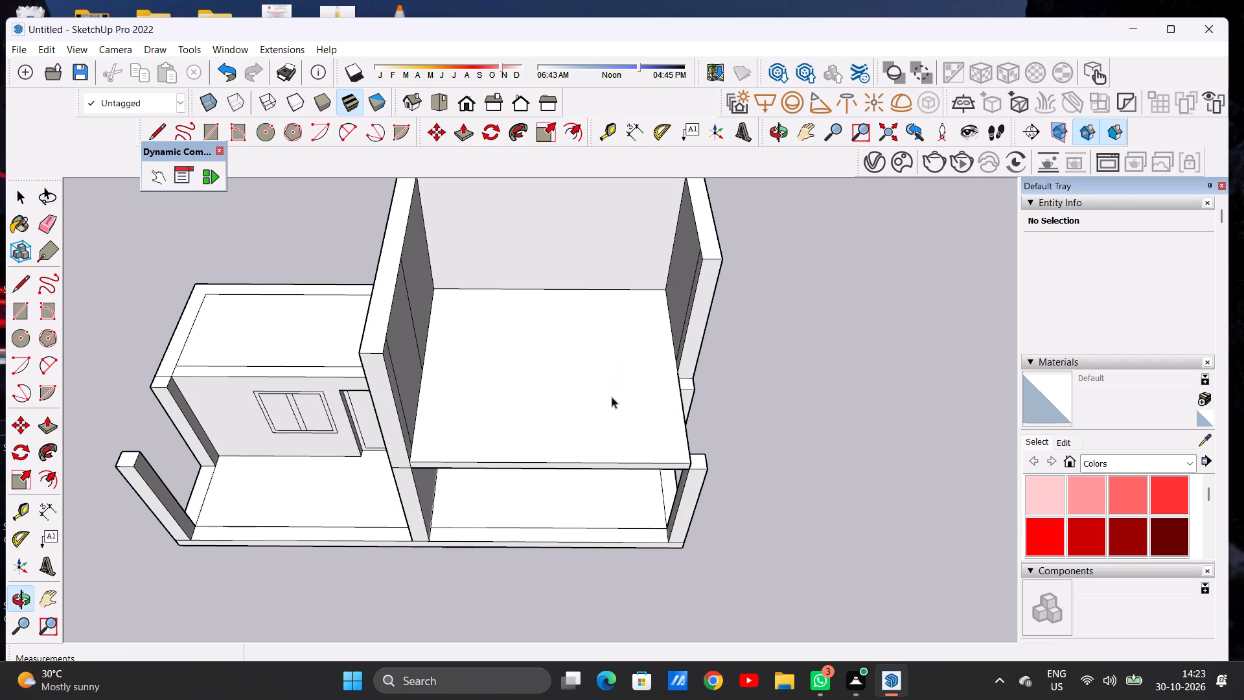
pyautogui.press('l')
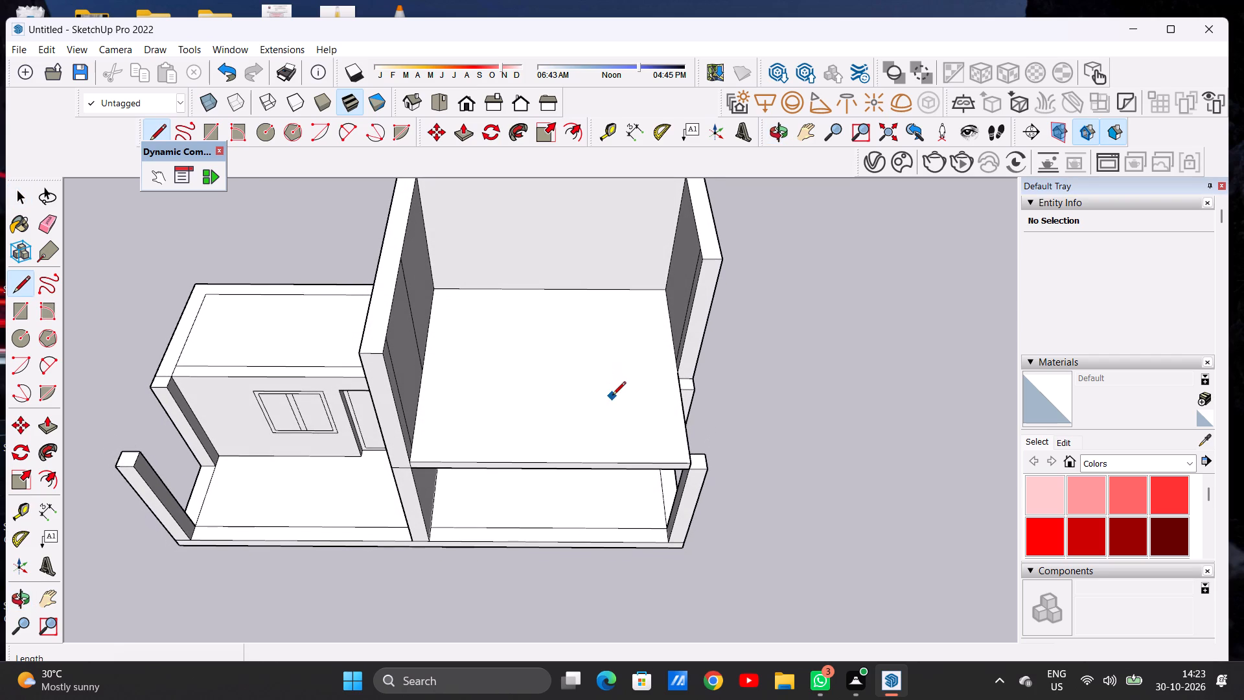
pyautogui.scroll(6, 612, 396)
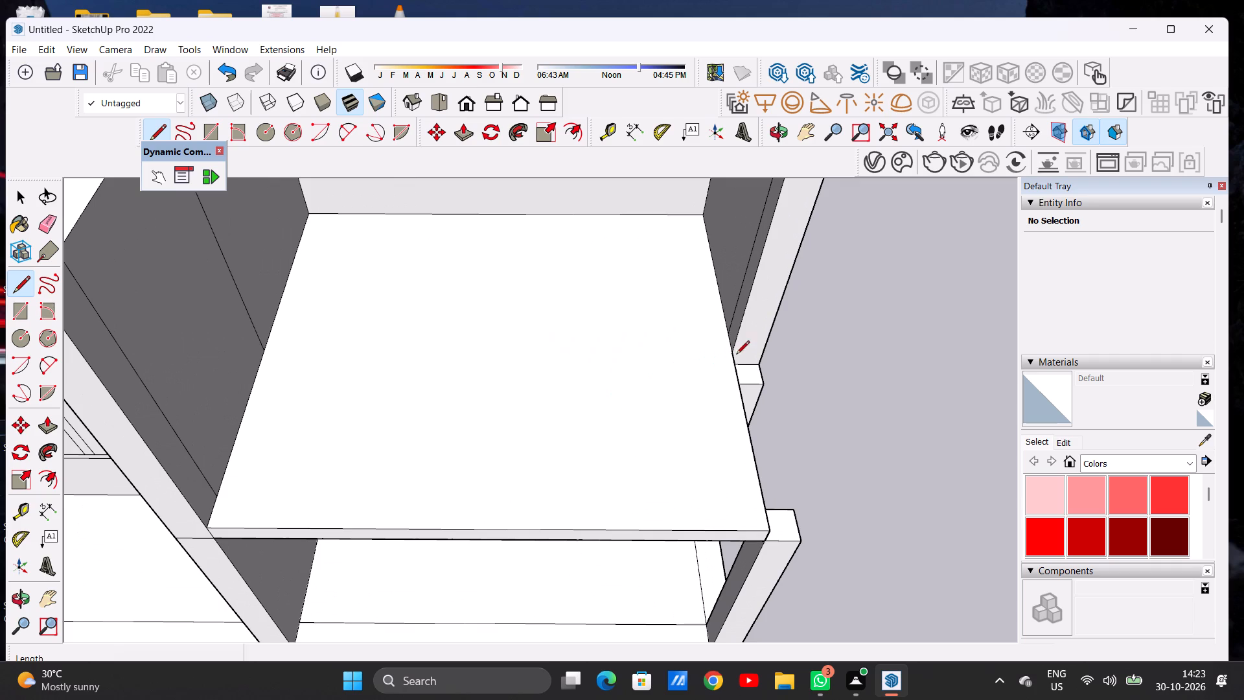
pyautogui.click(733, 349)
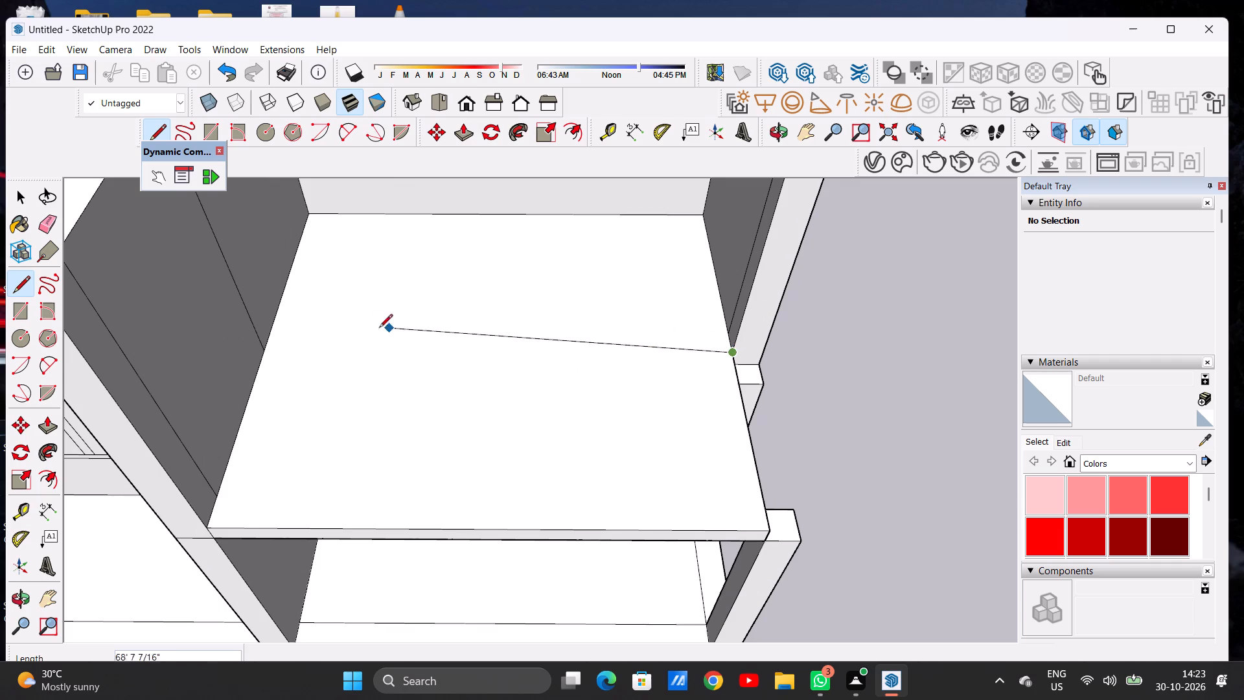
pyautogui.click(266, 343)
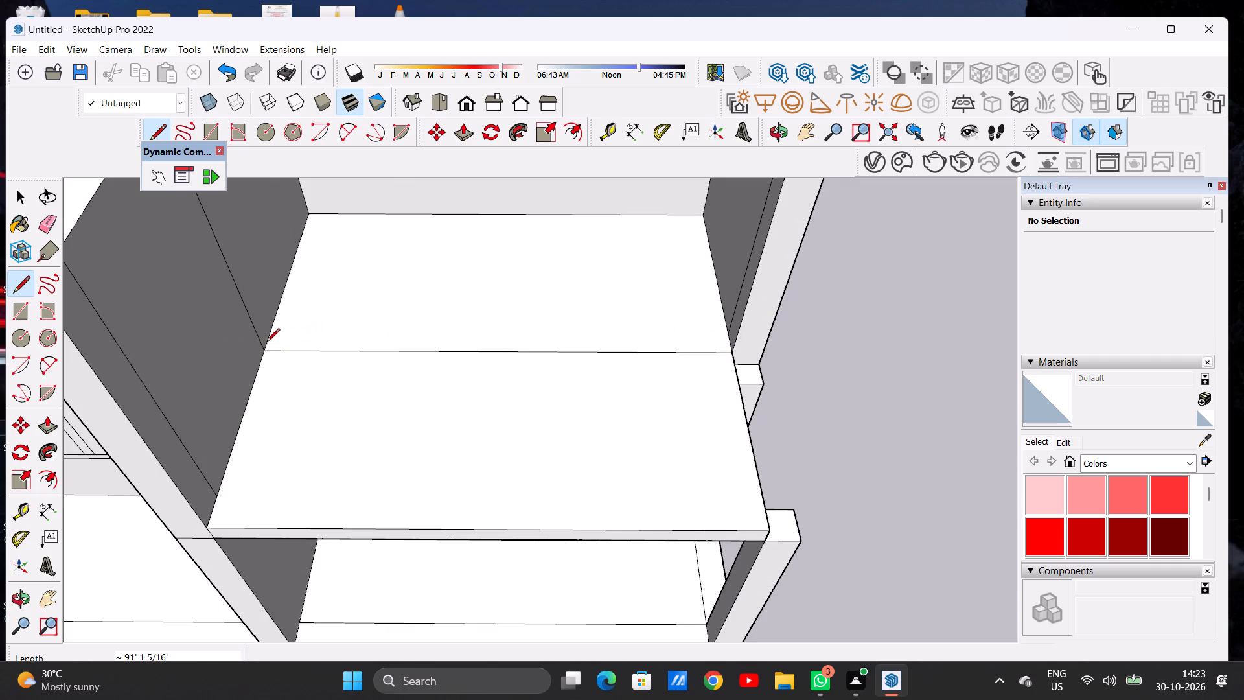
pyautogui.press('space')
# Draw a line about 43'-2" long from the upper rear wall to the cross line, marking a narrow strip beside the outer side wall.
pyautogui.press('l')
pyautogui.scroll(-6, 555, 379)
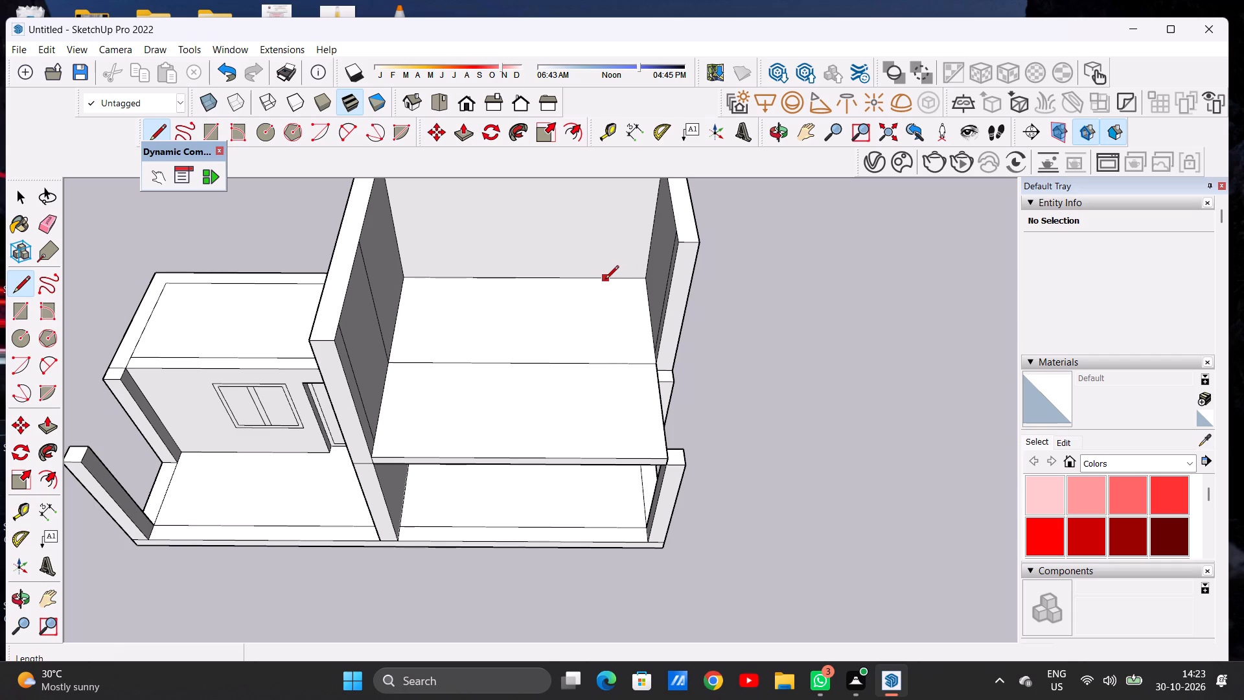
pyautogui.click(613, 277)
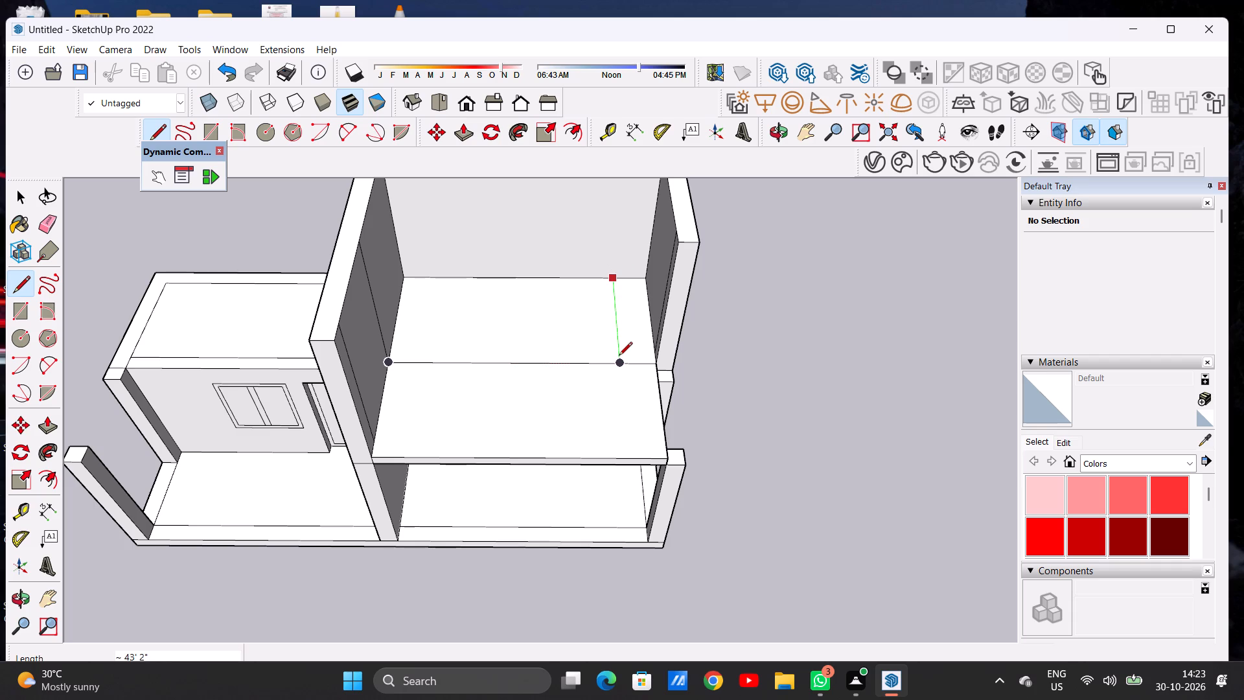
pyautogui.click(619, 356)
pyautogui.press('space')
# Push/Pull the upper slab's front side edge face outward about 6' to the outer edge of the front corner post.
pyautogui.scroll(-5, 571, 364)
pyautogui.moveTo(575, 405); pyautogui.dragTo(580, 288, button='middle')
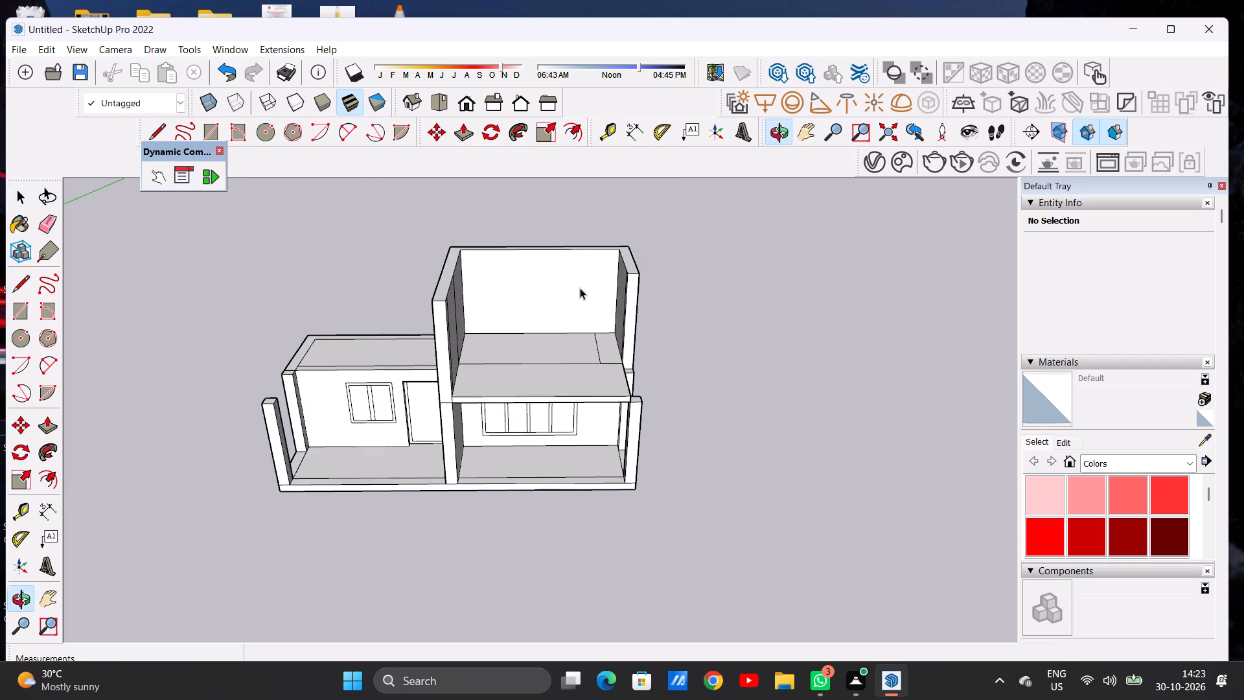
pyautogui.scroll(7, 588, 341)
pyautogui.scroll(-3, 562, 363)
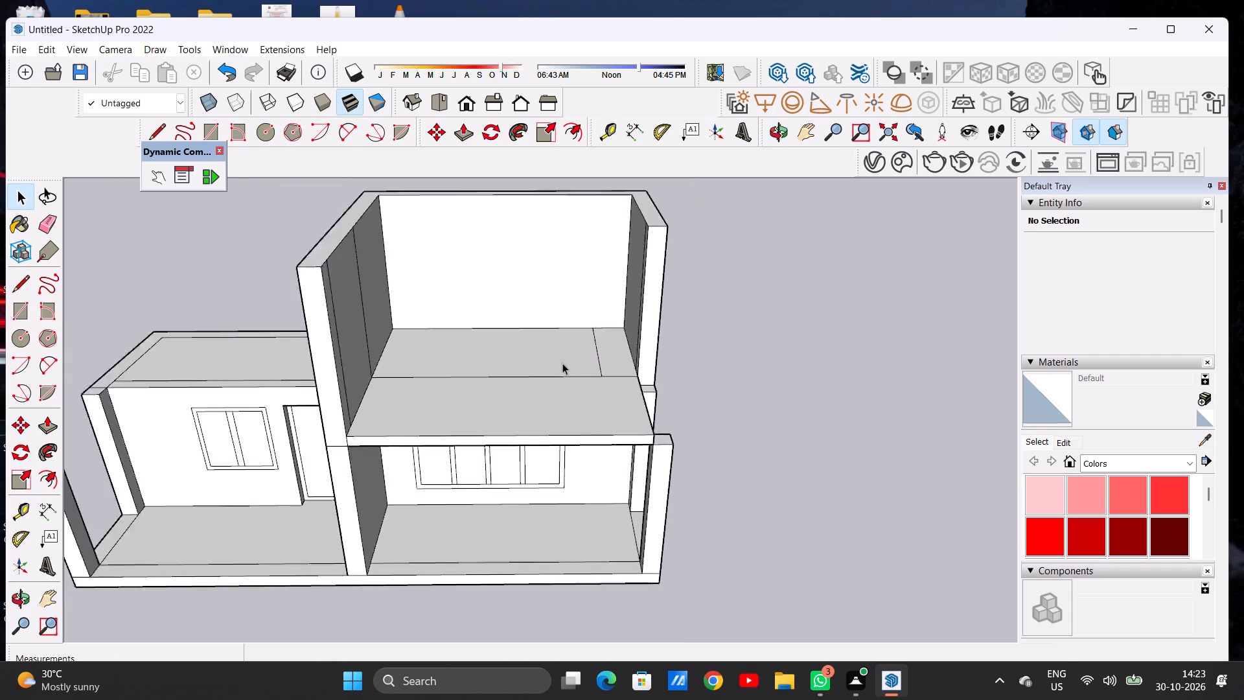
pyautogui.scroll(-6, 562, 363)
pyautogui.moveTo(567, 370); pyautogui.dragTo(407, 434, button='middle')
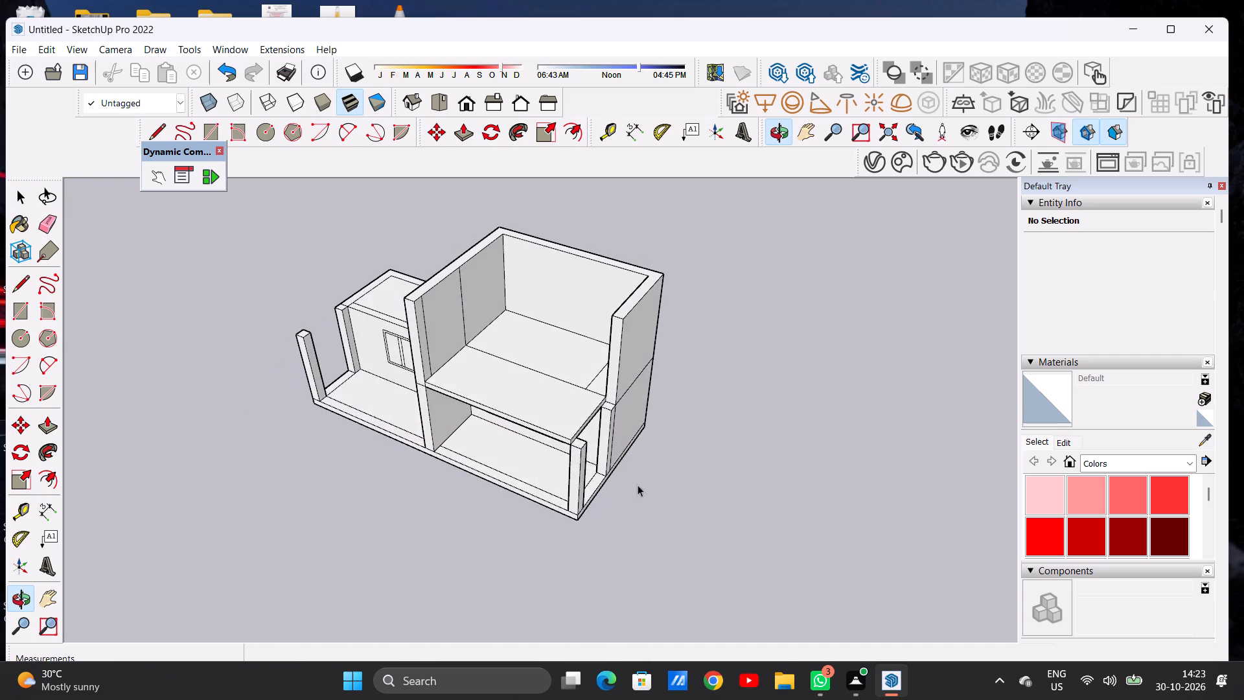
pyautogui.scroll(7, 638, 484)
pyautogui.scroll(1, 494, 388)
pyautogui.scroll(-1, 494, 388)
pyautogui.scroll(7, 494, 388)
pyautogui.press('p')
pyautogui.scroll(6, 494, 395)
pyautogui.scroll(-1, 494, 395)
pyautogui.click(494, 395)
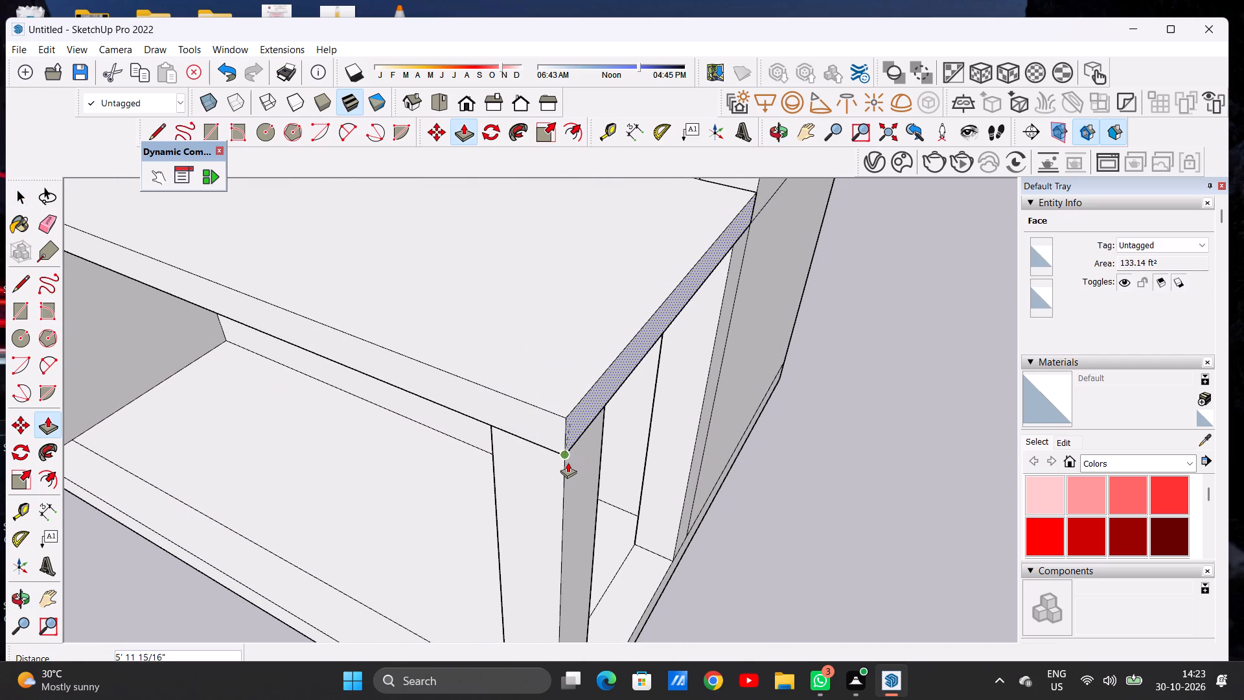
pyautogui.click(568, 462)
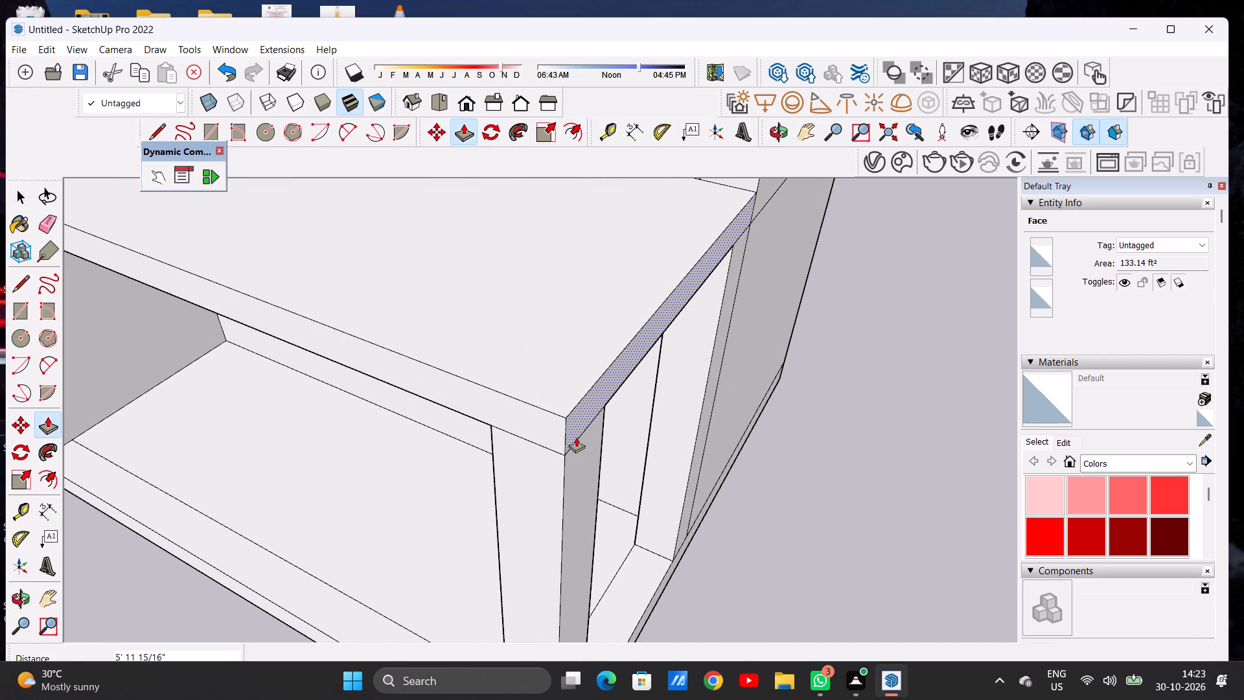
# Push/Pull the same slab edge face about 4'-8" further out to overhang the front corner post.
pyautogui.click(575, 426)
pyautogui.click(641, 439)
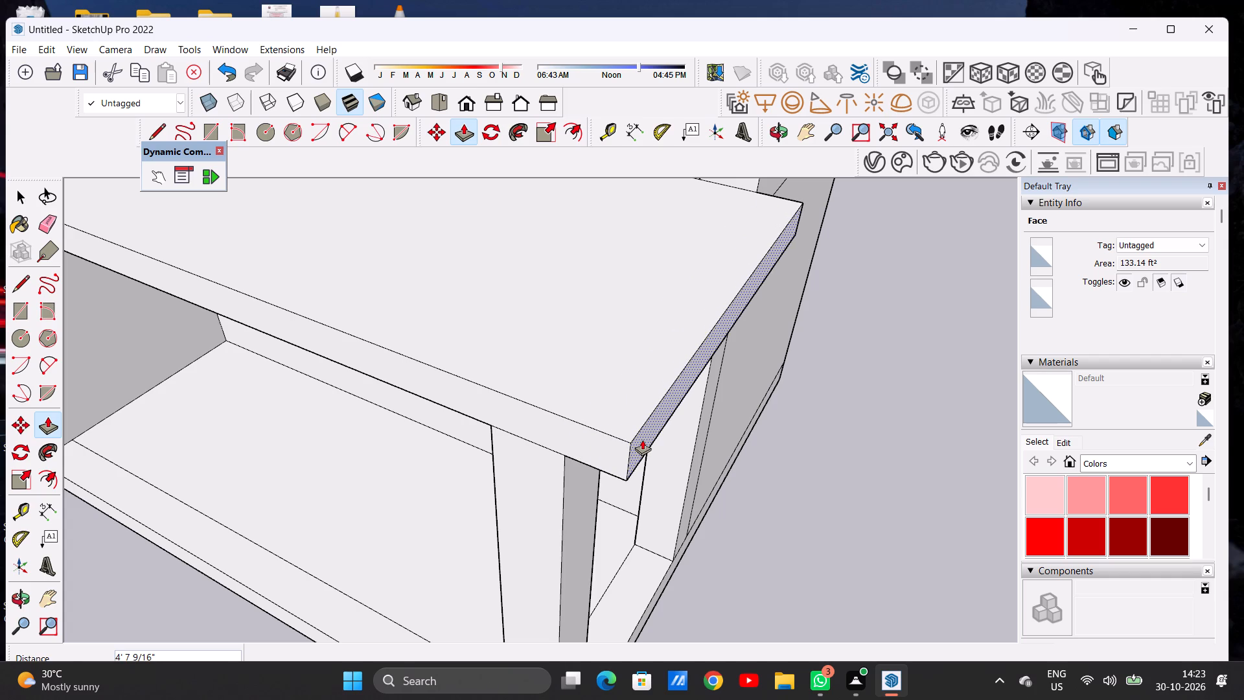
pyautogui.press('space')
# Push/Pull the large rear rectangle of the upper floor up 51'-8" to the wall tops, leaving the narrow side strip open.
pyautogui.scroll(-13, 638, 437)
pyautogui.moveTo(591, 427); pyautogui.dragTo(783, 365, button='middle')
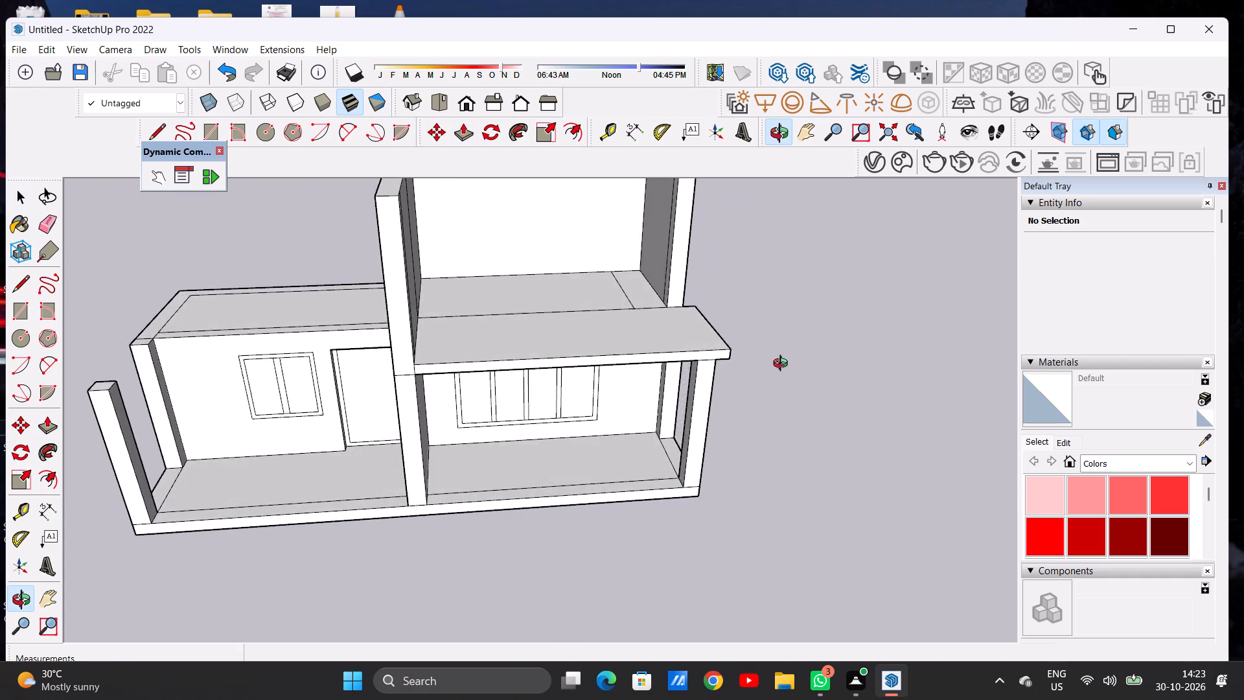
pyautogui.moveTo(783, 365); pyautogui.dragTo(745, 433, button='middle')
pyautogui.scroll(7, 664, 317)
pyautogui.scroll(-7, 625, 349)
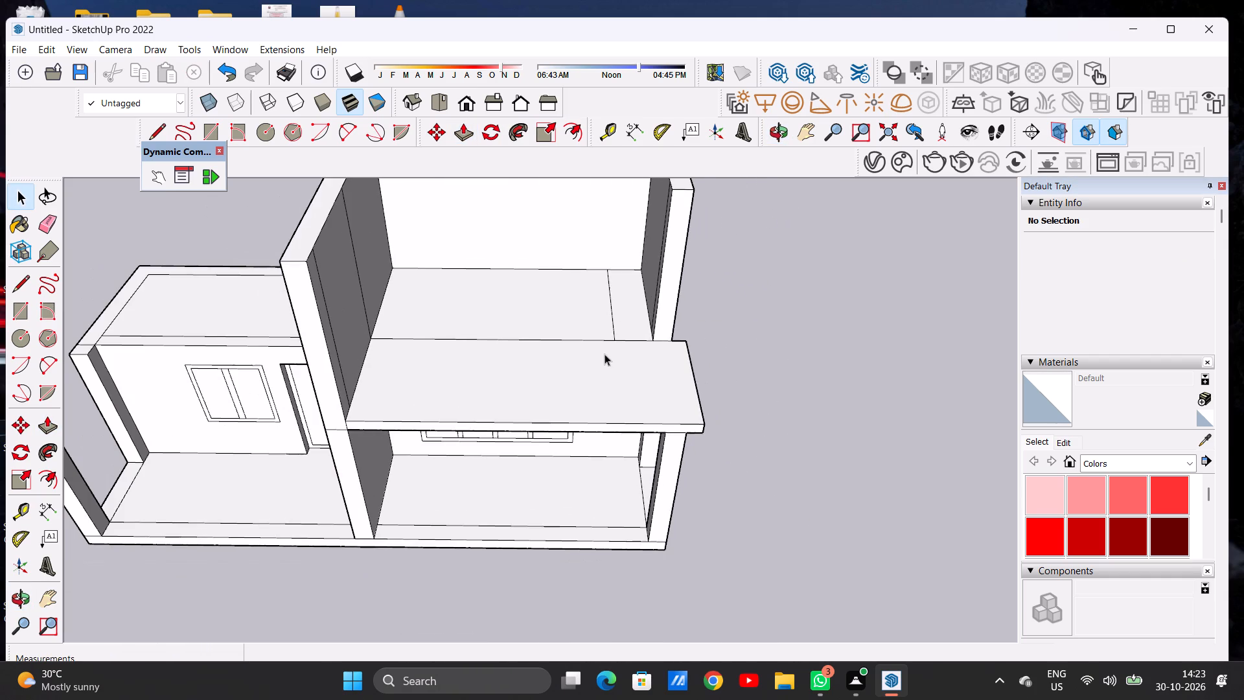
pyautogui.moveTo(534, 305); pyautogui.dragTo(537, 275, button='middle')
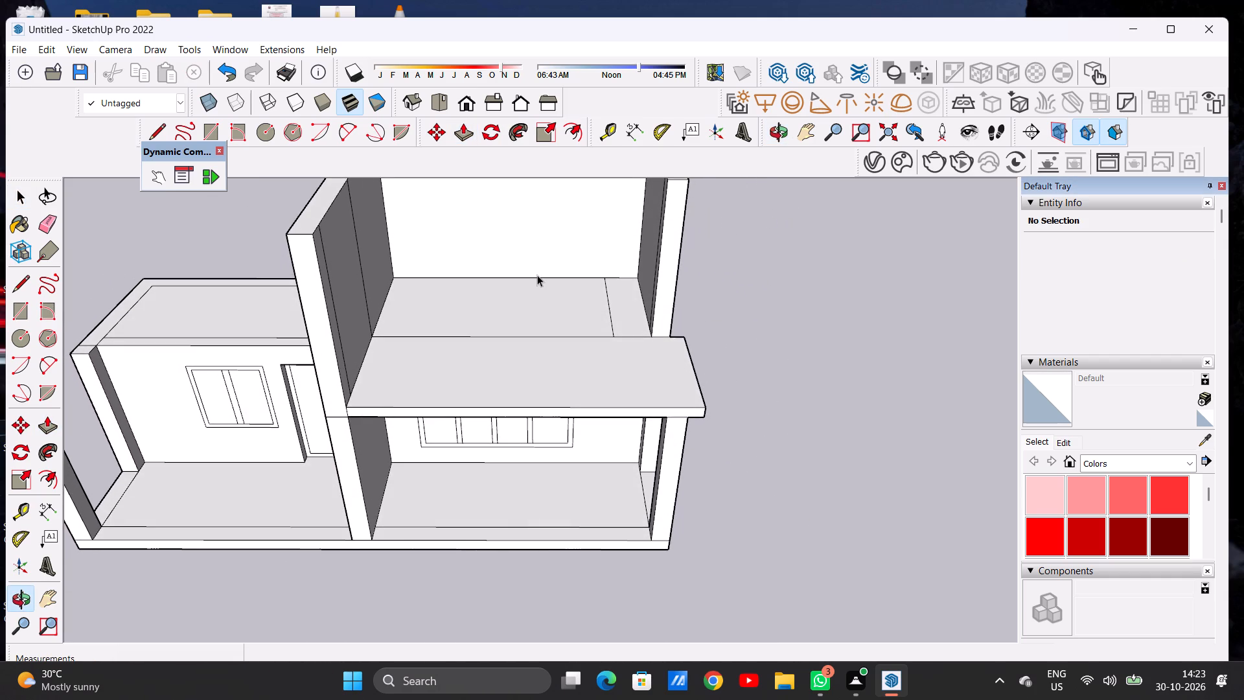
pyautogui.press('p')
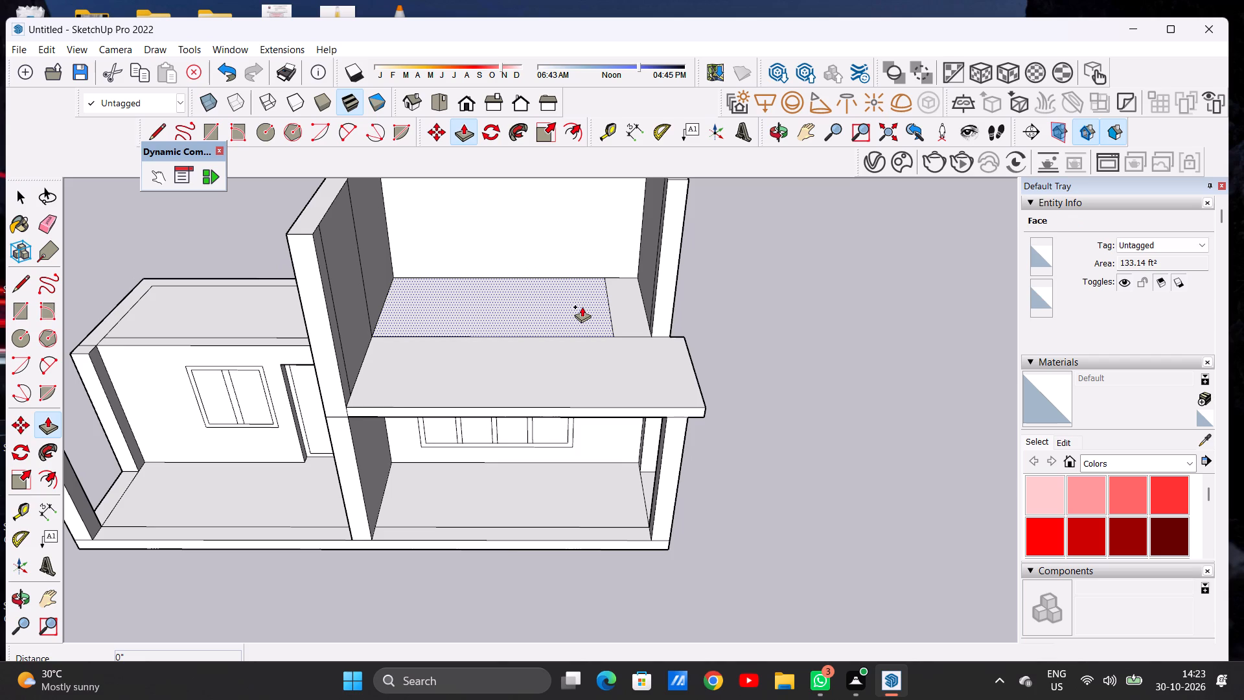
pyautogui.click(582, 307)
pyautogui.scroll(-9, 565, 291)
pyautogui.scroll(2, 596, 235)
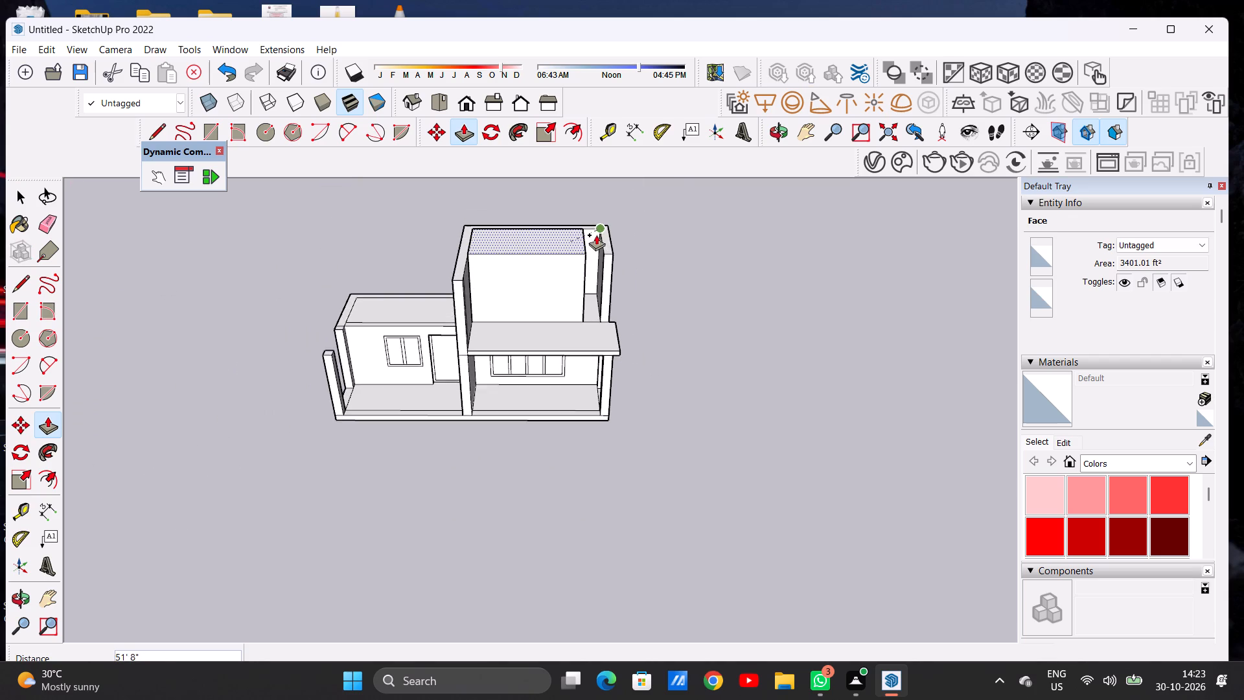
pyautogui.scroll(7, 596, 235)
pyautogui.click(608, 228)
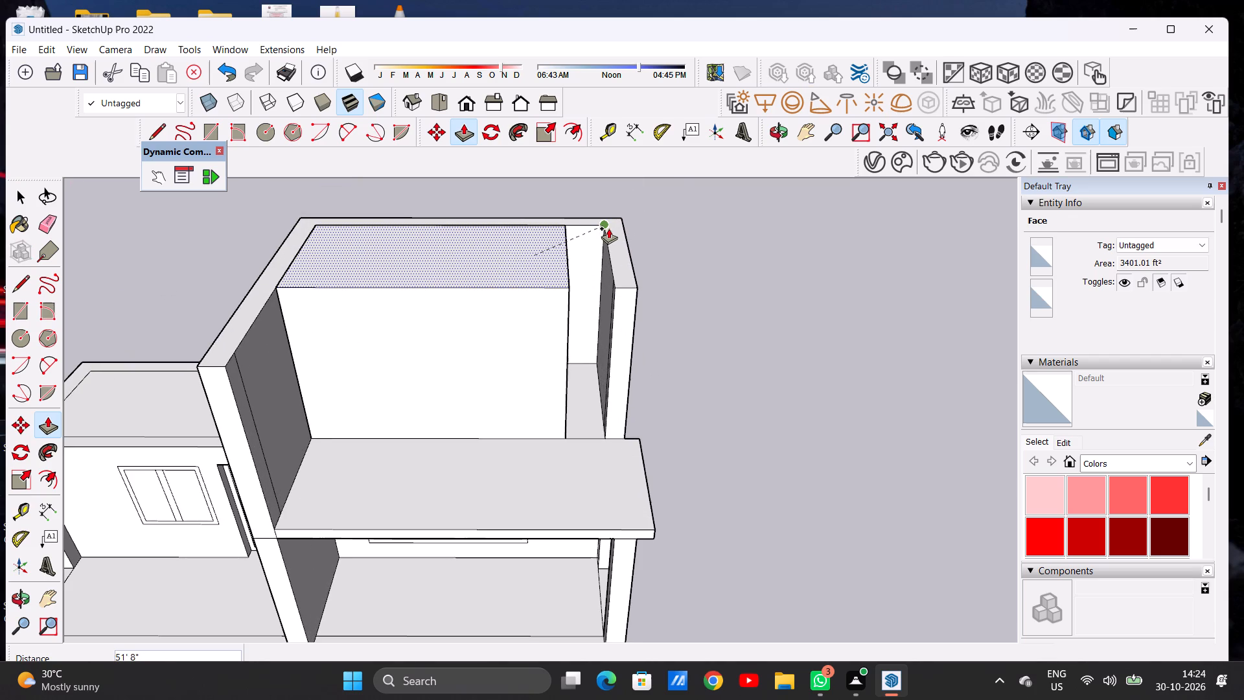
pyautogui.press('space')
# Examine the raised upper-storey block, side passage and overhanging slab from the front and from above.
pyautogui.scroll(-8, 553, 367)
pyautogui.moveTo(551, 406); pyautogui.dragTo(564, 264, button='middle')
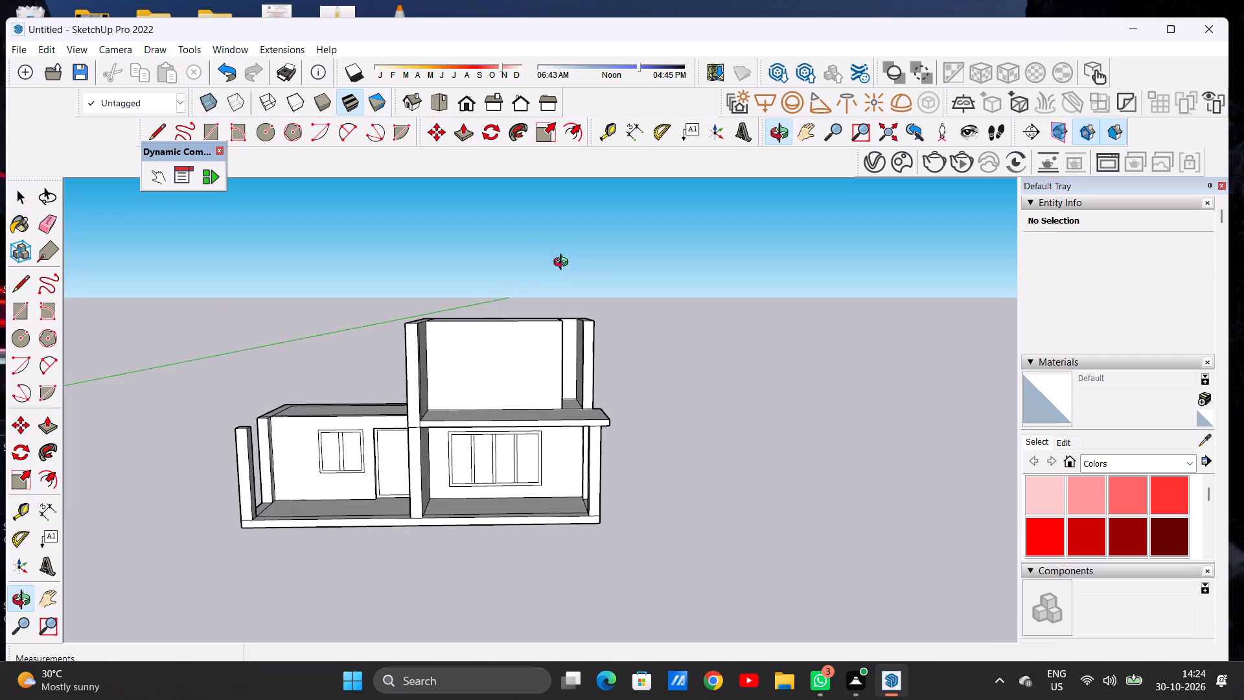
pyautogui.moveTo(564, 264); pyautogui.dragTo(563, 264, button='middle')
pyautogui.scroll(1, 549, 357)
pyautogui.scroll(-1, 549, 368)
pyautogui.scroll(6, 549, 373)
pyautogui.scroll(-6, 547, 382)
pyautogui.moveTo(536, 366); pyautogui.dragTo(515, 491, button='middle')
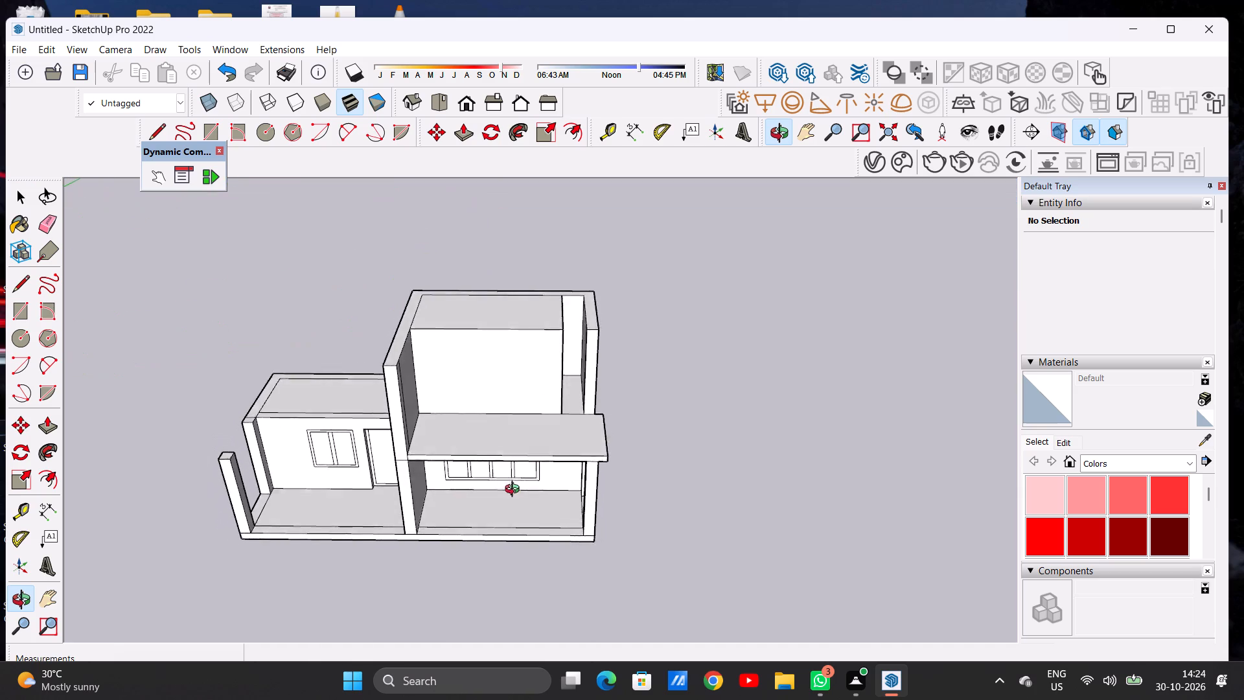
pyautogui.moveTo(515, 491); pyautogui.dragTo(505, 510, button='middle')
pyautogui.scroll(7, 525, 450)
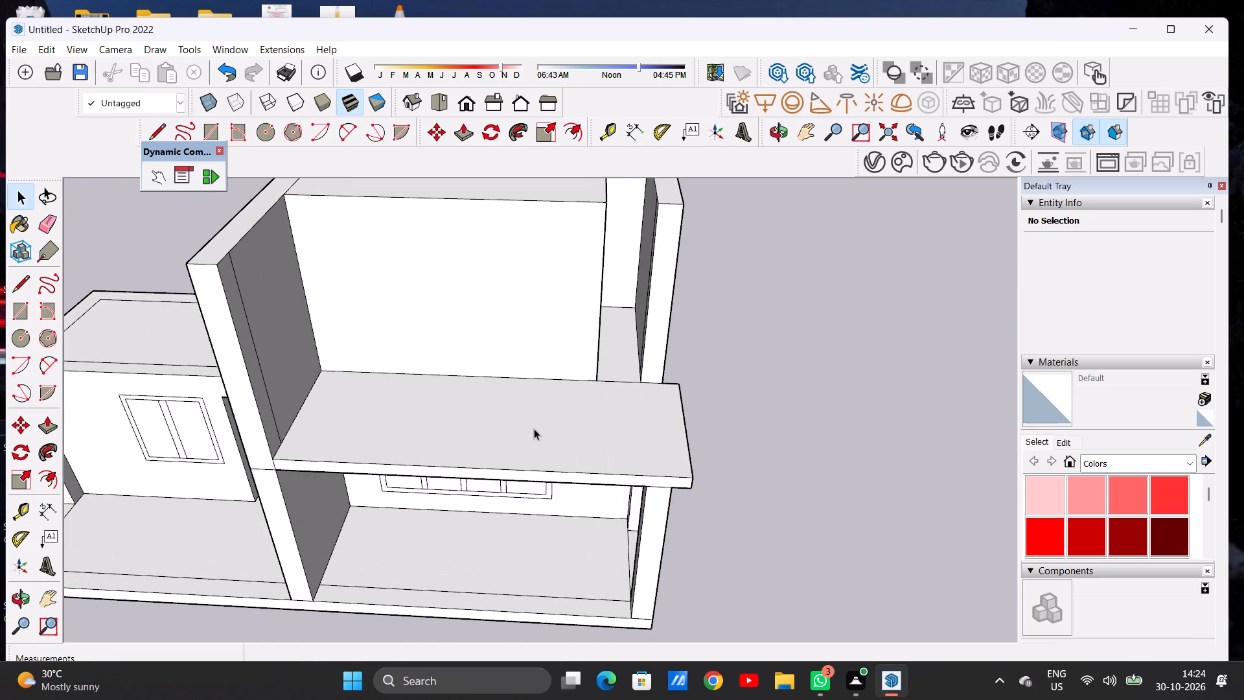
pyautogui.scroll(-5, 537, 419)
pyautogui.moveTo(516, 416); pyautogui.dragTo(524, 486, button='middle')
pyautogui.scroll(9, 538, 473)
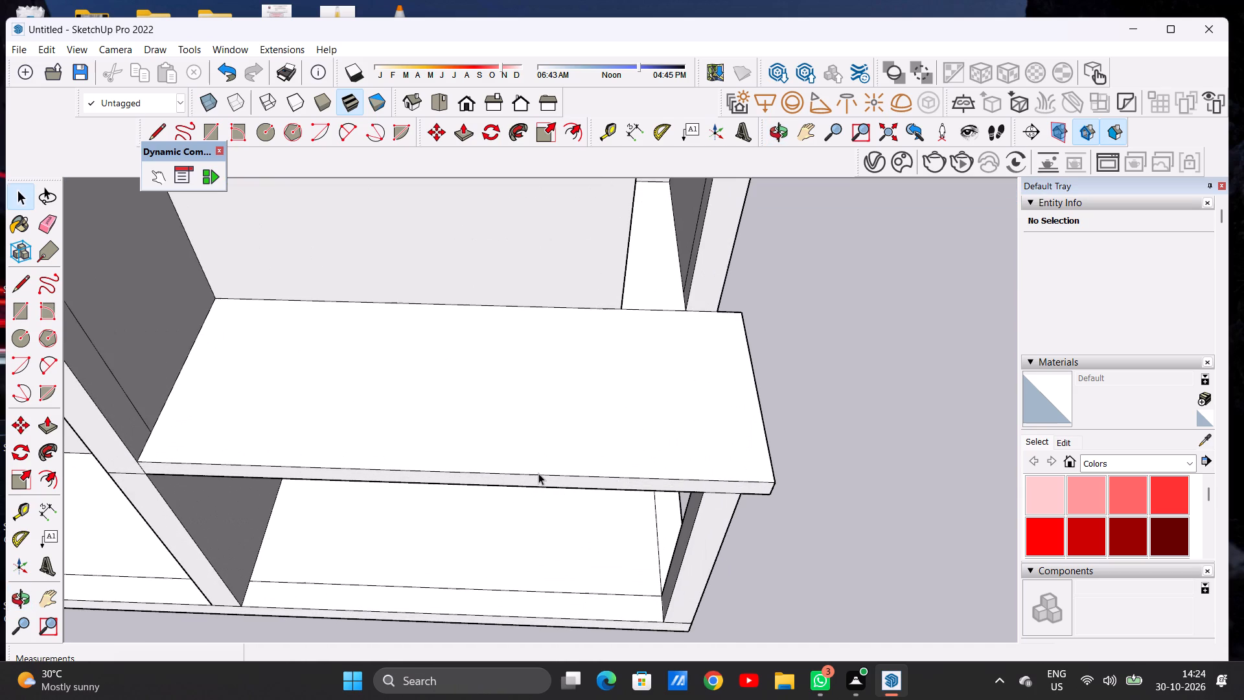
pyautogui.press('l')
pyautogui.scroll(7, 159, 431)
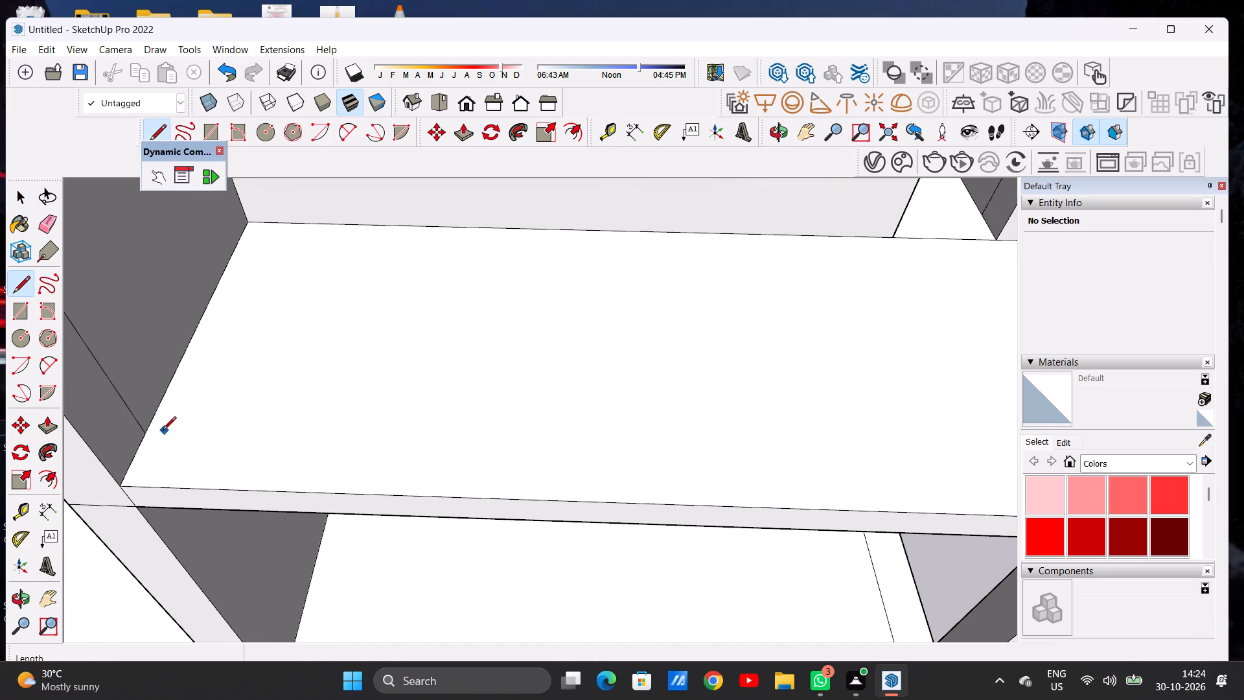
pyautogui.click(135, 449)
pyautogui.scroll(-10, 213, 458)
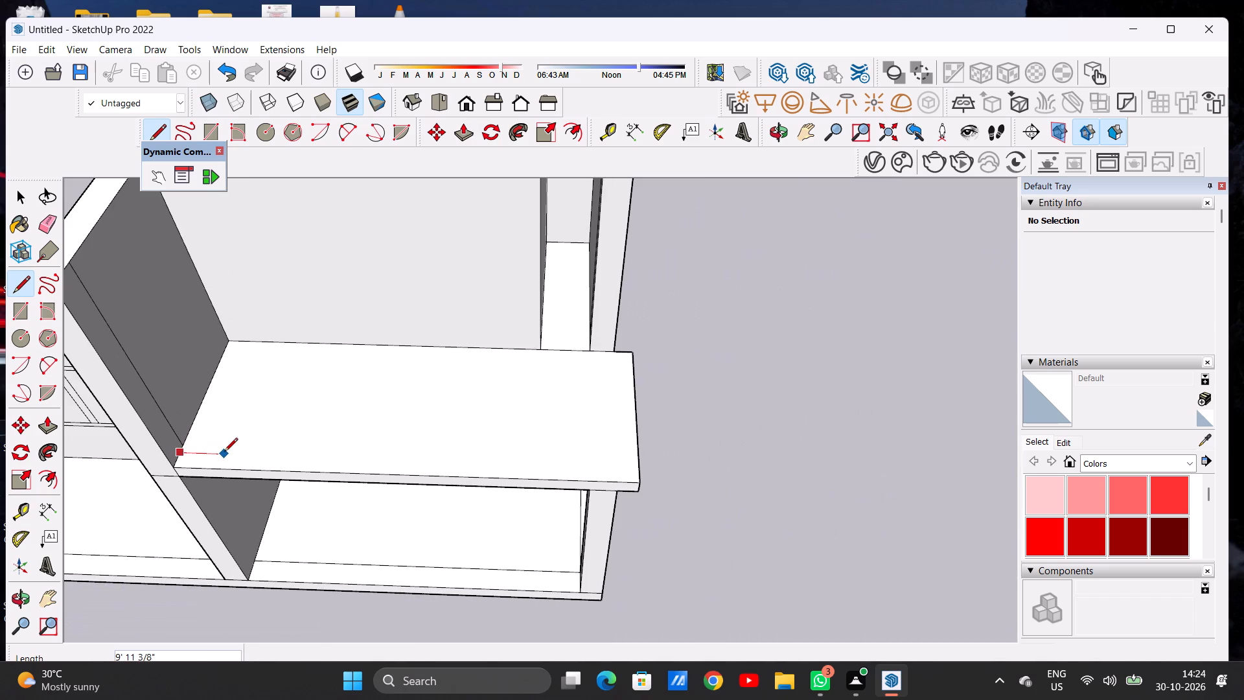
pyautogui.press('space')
# Draw a line about 92'-10" long across the balcony slab, parallel to its front edge, starting where the tall wall's vertical-face line meets the slab.
pyautogui.write('L')
pyautogui.scroll(11, 198, 439)
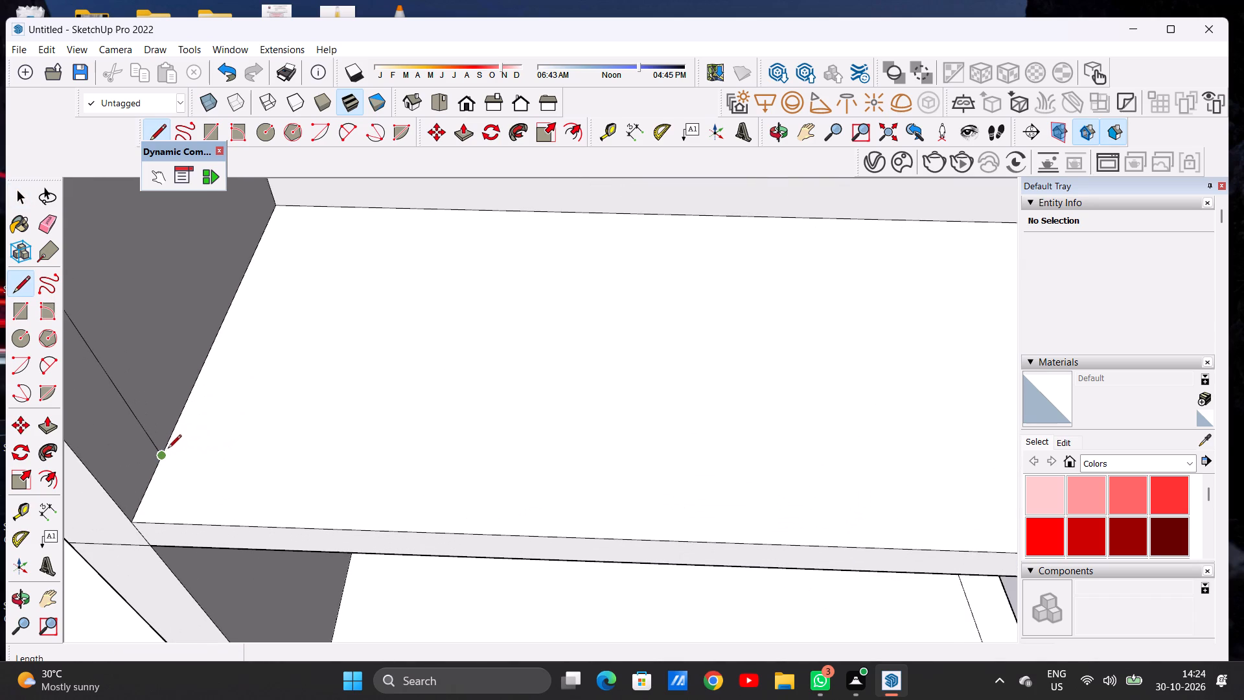
pyautogui.click(167, 453)
pyautogui.scroll(-15, 257, 468)
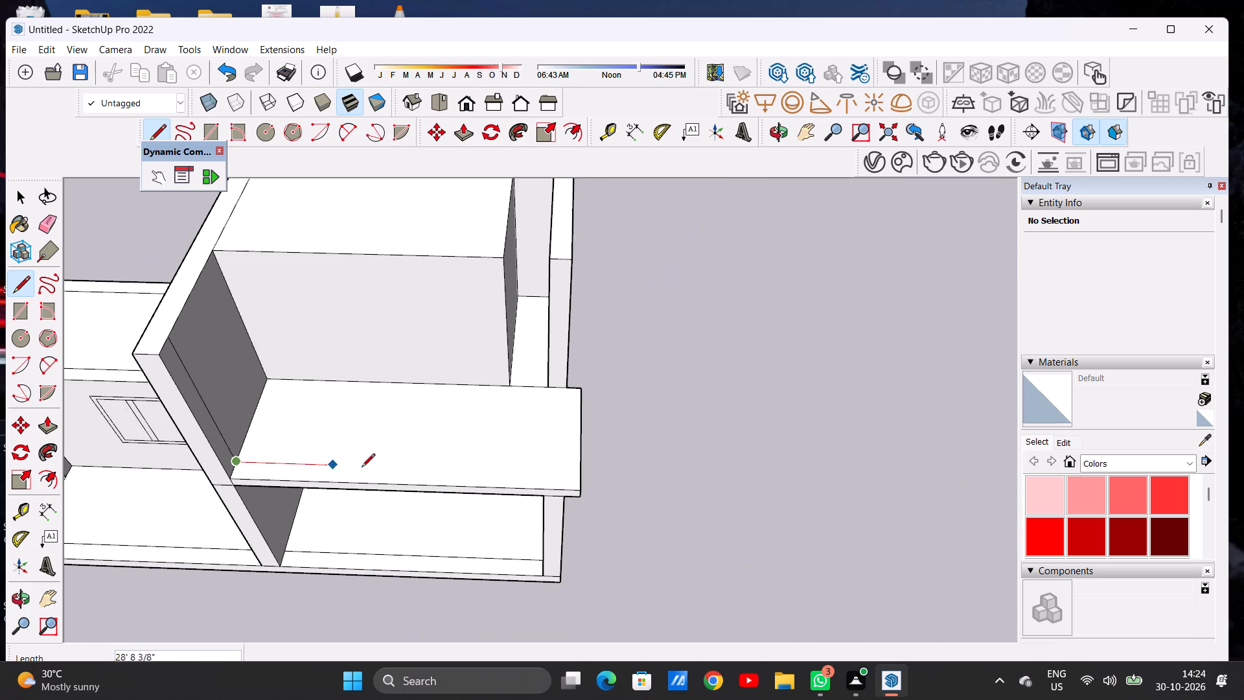
pyautogui.scroll(8, 562, 448)
pyautogui.scroll(-1, 558, 458)
pyautogui.scroll(4, 558, 458)
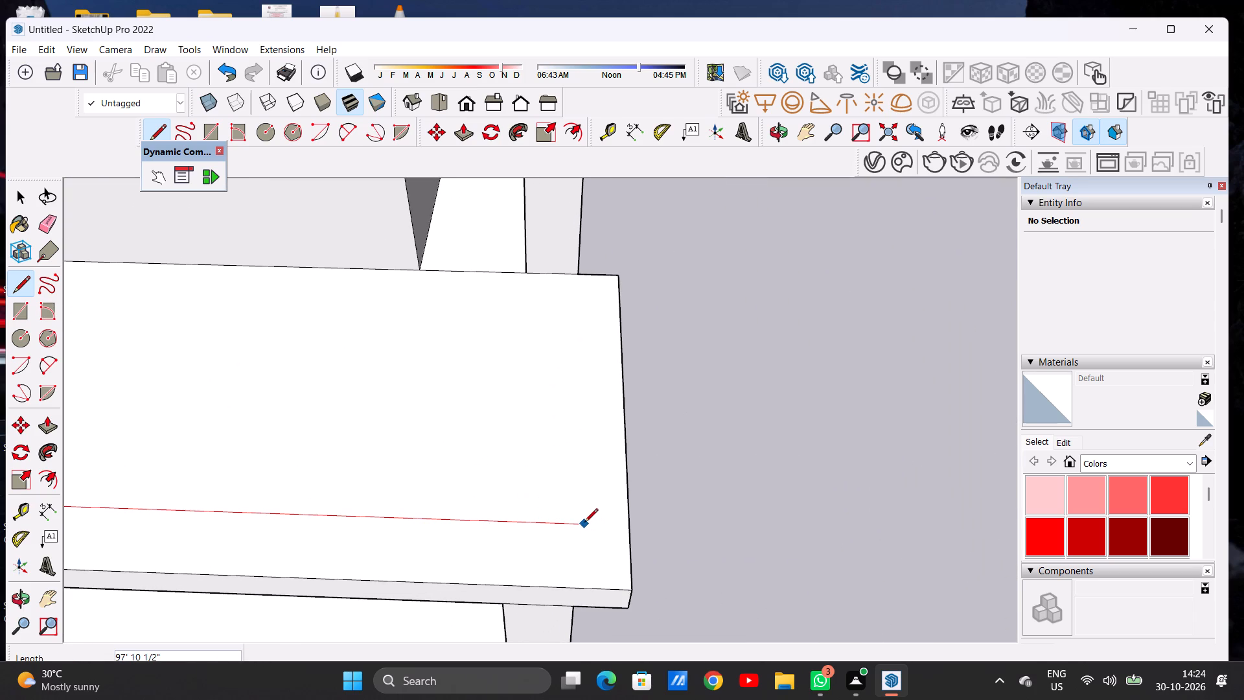
pyautogui.click(527, 516)
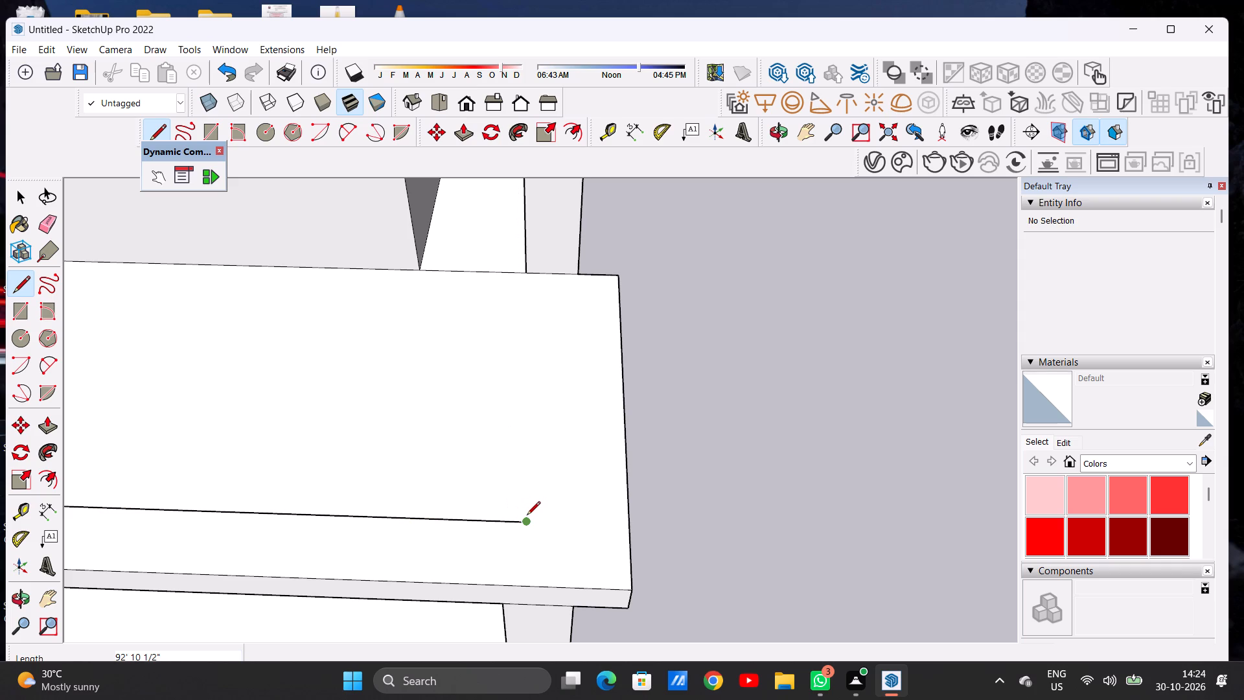
pyautogui.press('space')
# Draw a line about 33'-1" forward from the rear post's outer corner across the slab and join it to the long line's free end.
pyautogui.write('L')
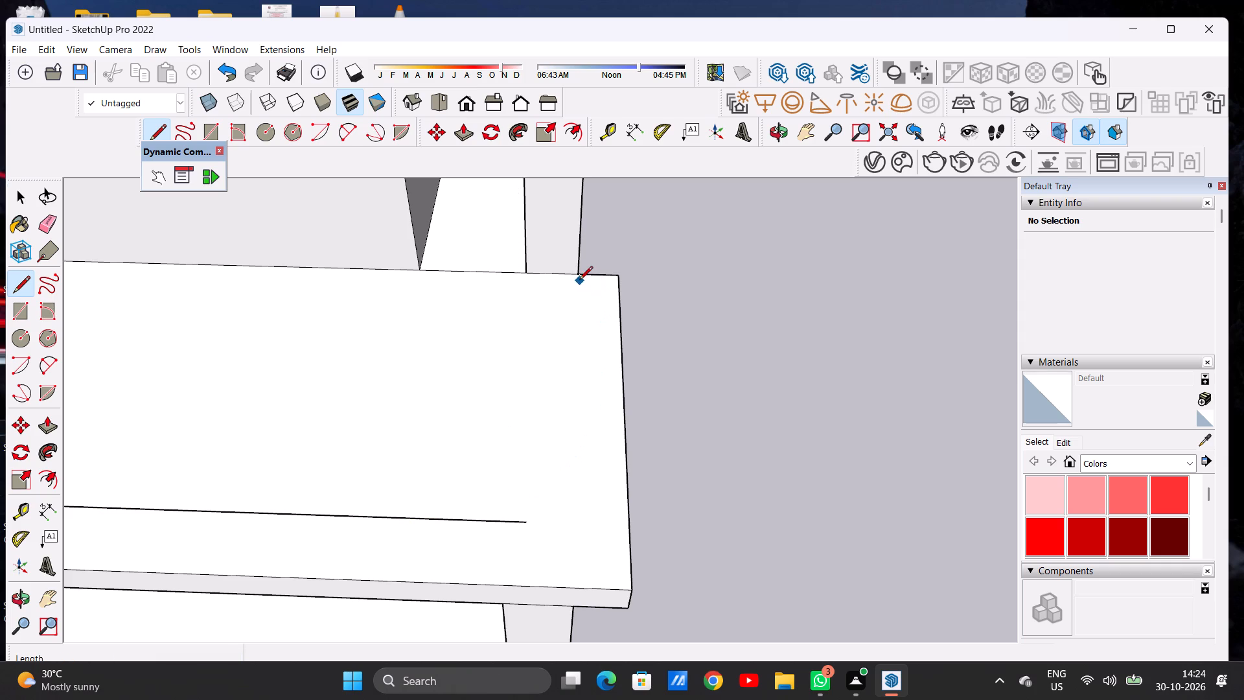
pyautogui.click(579, 274)
pyautogui.click(575, 526)
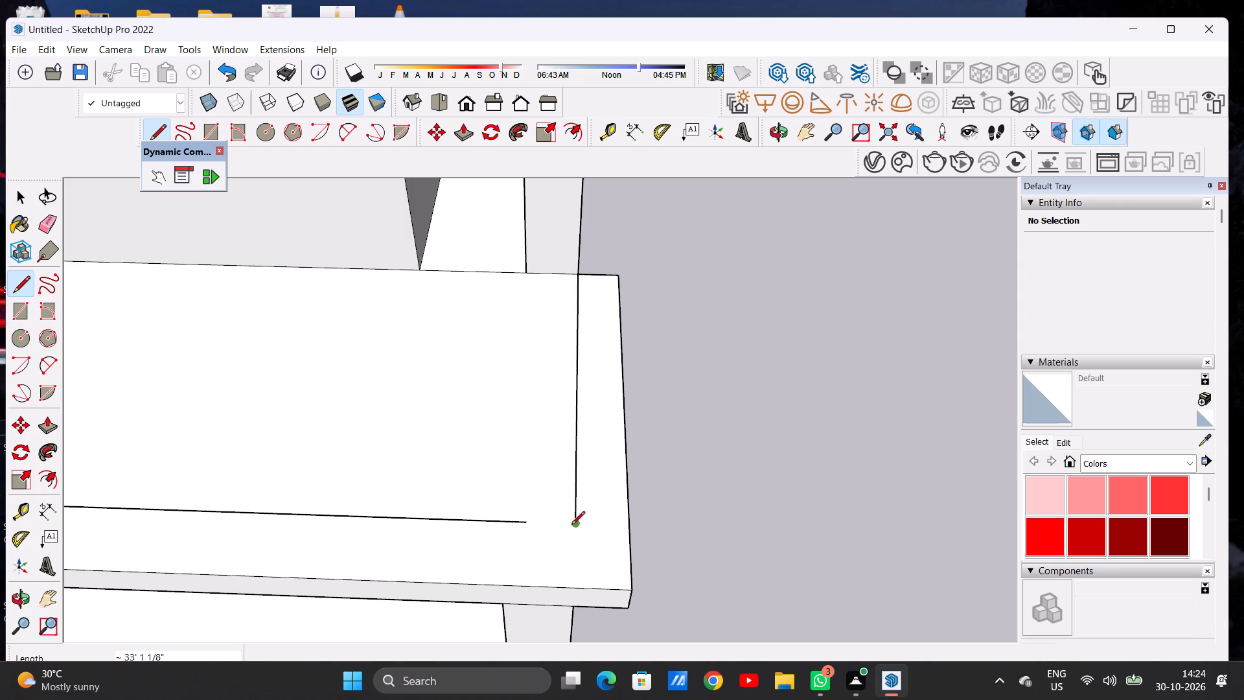
pyautogui.click(530, 515)
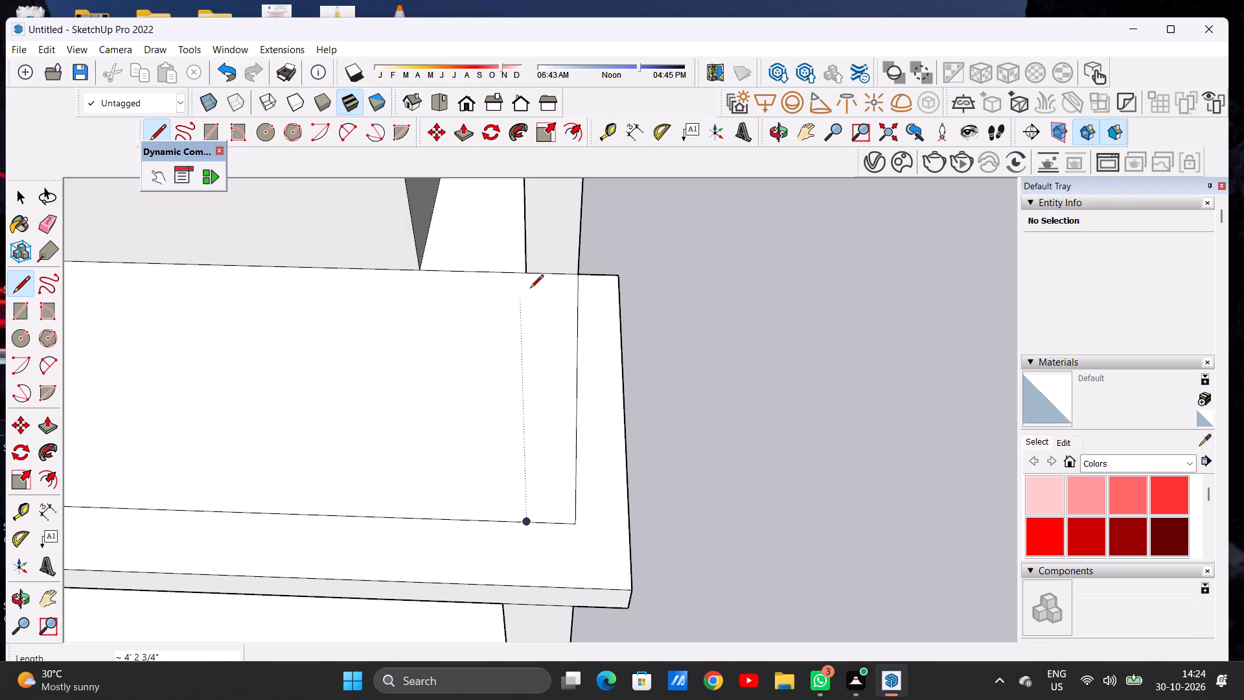
# Draw a parallel line about 33'-1" long from the rear post's inner corner to the long front line, marking the side strip.
pyautogui.click(531, 274)
pyautogui.scroll(-1, 556, 368)
pyautogui.scroll(1, 556, 368)
pyautogui.scroll(-11, 556, 368)
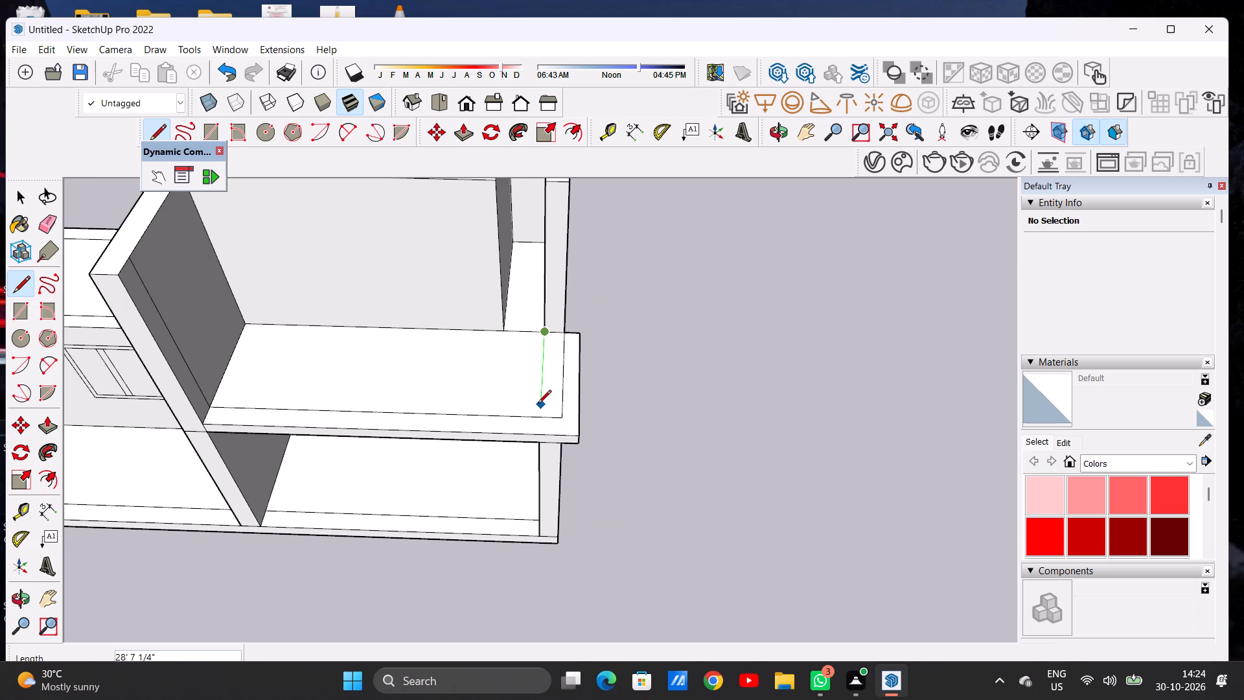
pyautogui.scroll(13, 538, 404)
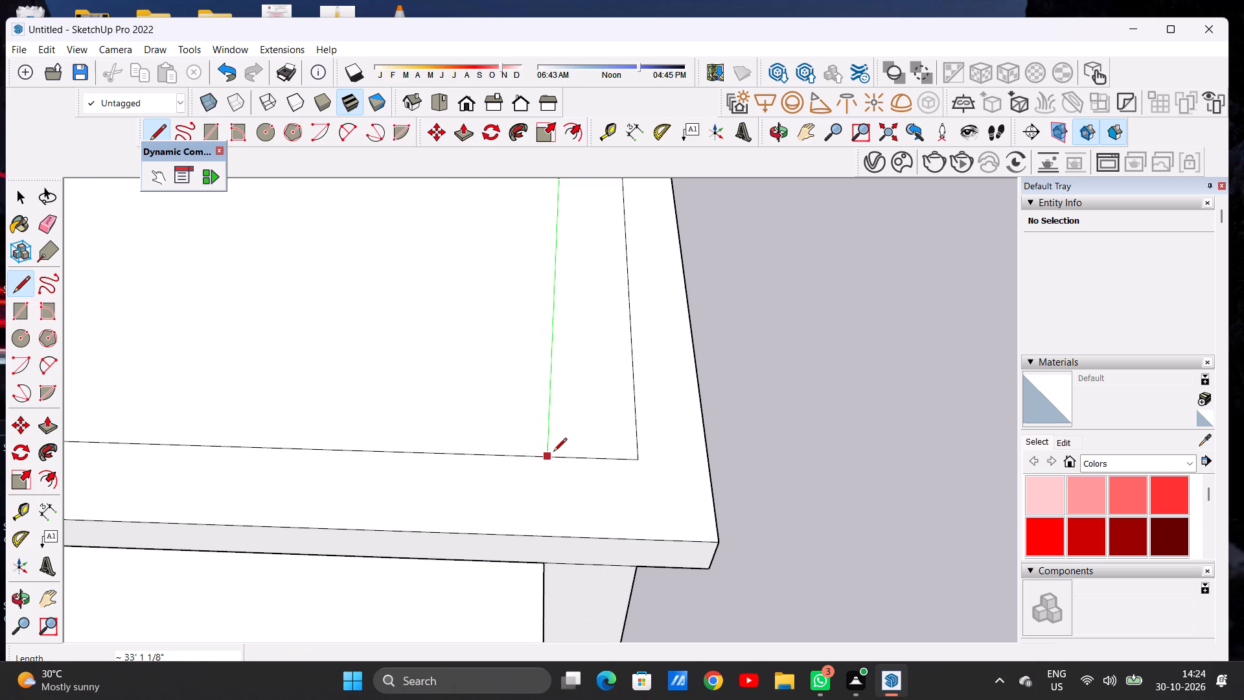
pyautogui.click(553, 452)
pyautogui.press('space')
# Examine the lines drawn on the balcony slab, especially the corner where the side strip meets the front line.
pyautogui.scroll(-15, 588, 436)
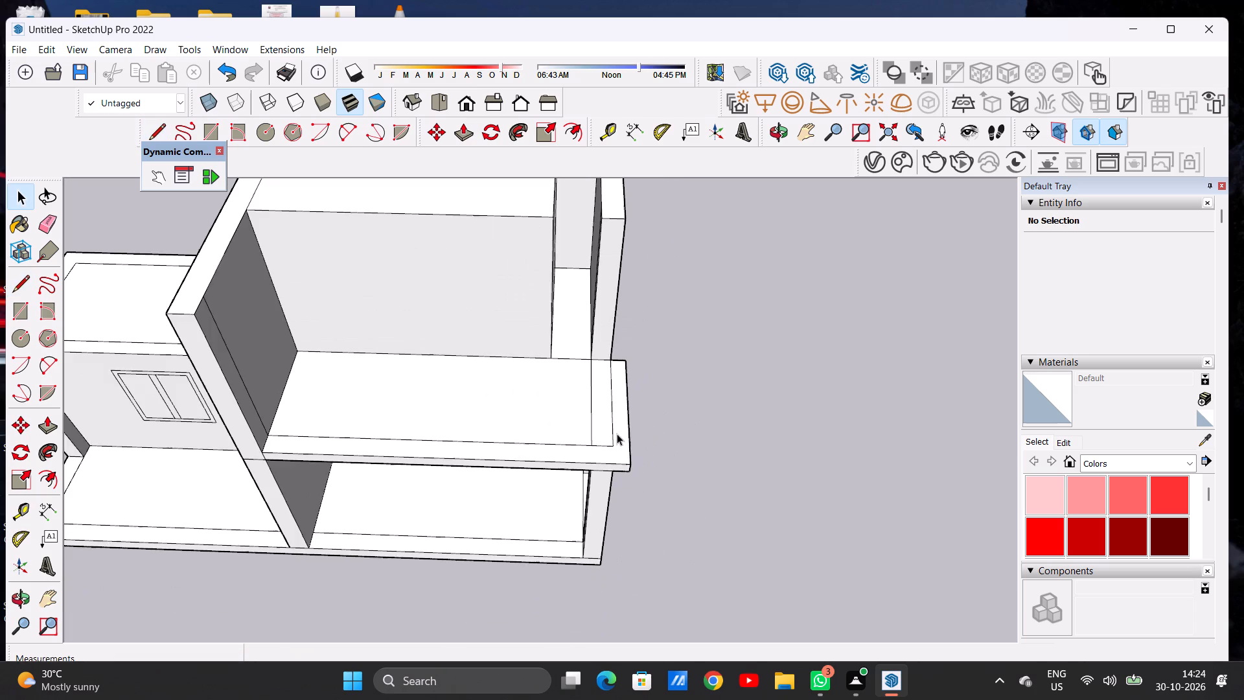
pyautogui.moveTo(595, 429); pyautogui.dragTo(604, 393, button='middle')
pyautogui.scroll(7, 602, 429)
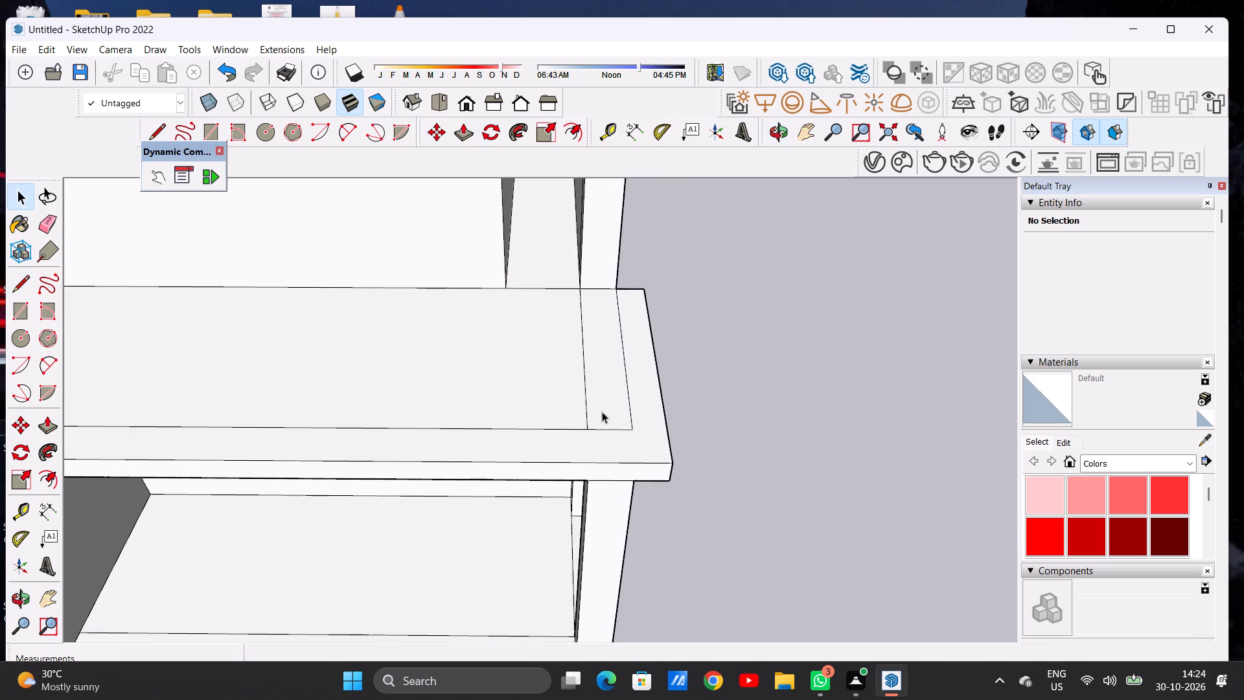
pyautogui.scroll(-5, 602, 412)
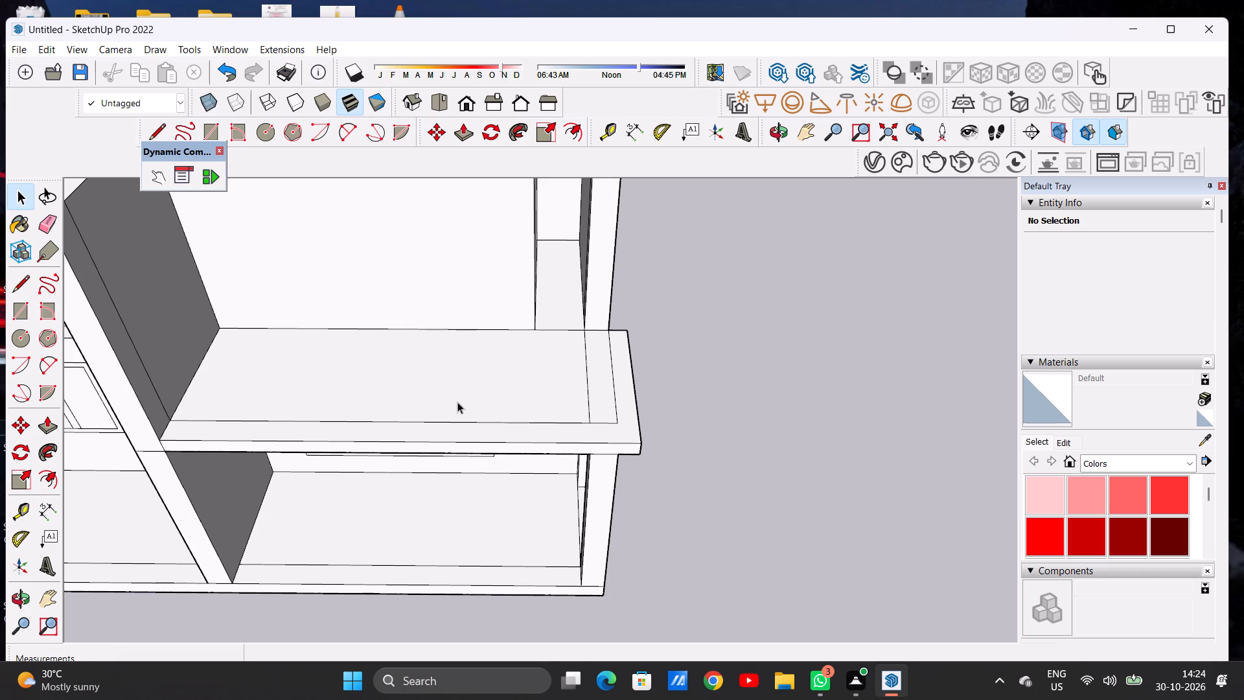
pyautogui.scroll(-1, 424, 377)
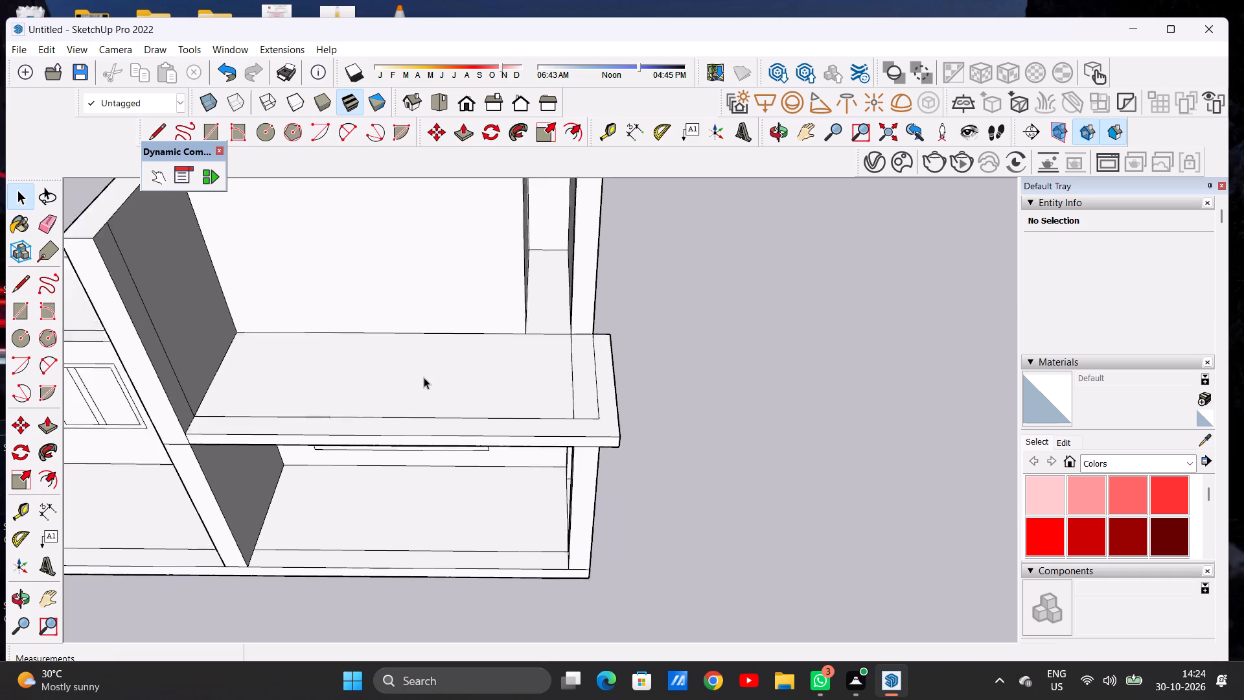
pyautogui.scroll(-3, 424, 377)
pyautogui.scroll(8, 531, 385)
pyautogui.moveTo(538, 388); pyautogui.dragTo(550, 435, button='middle')
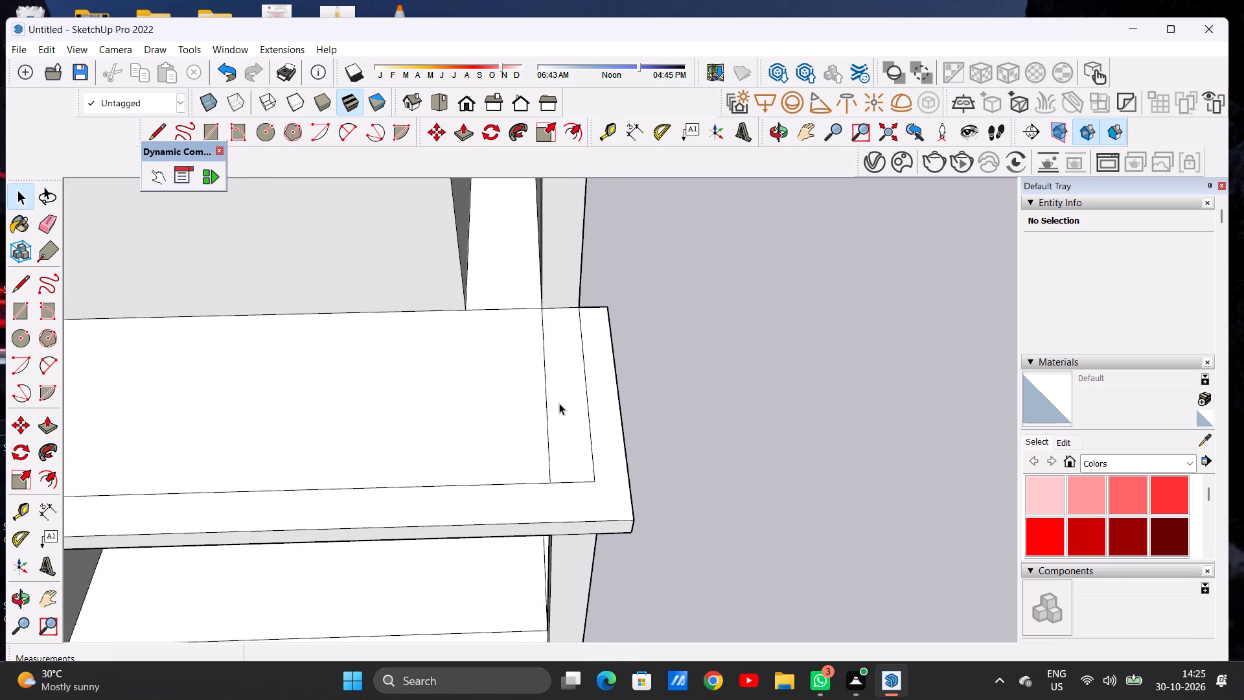
pyautogui.scroll(-5, 552, 395)
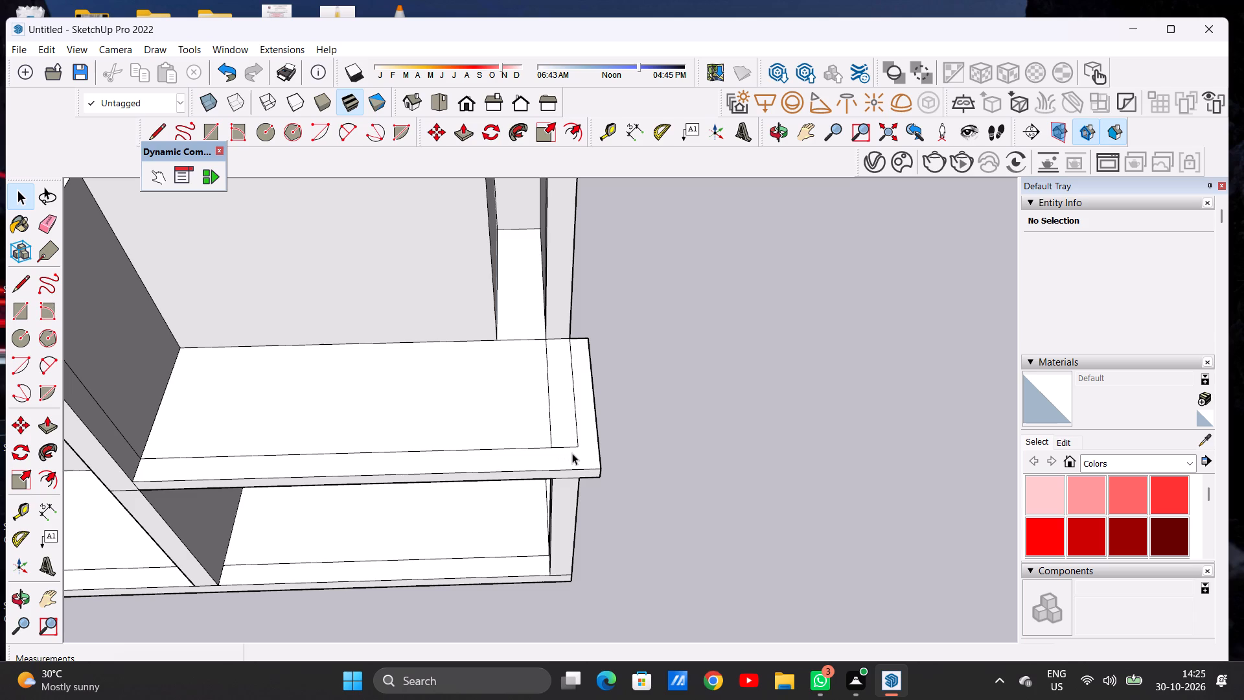
pyautogui.scroll(5, 572, 453)
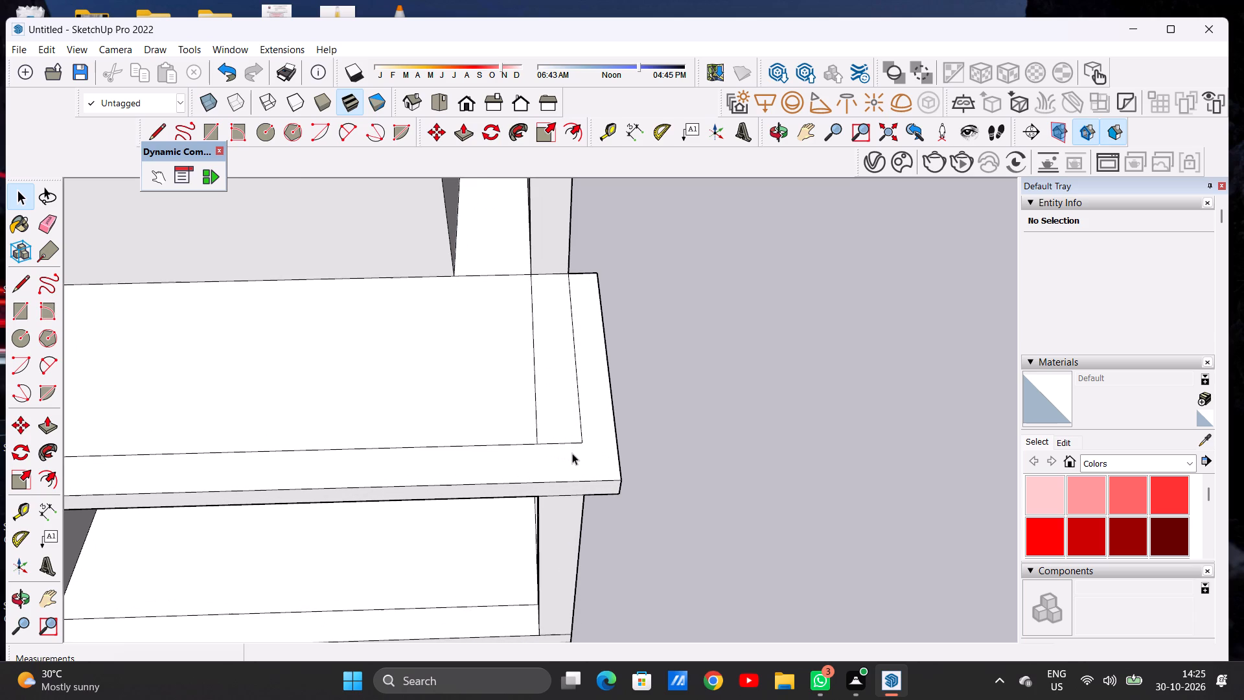
pyautogui.scroll(-6, 557, 412)
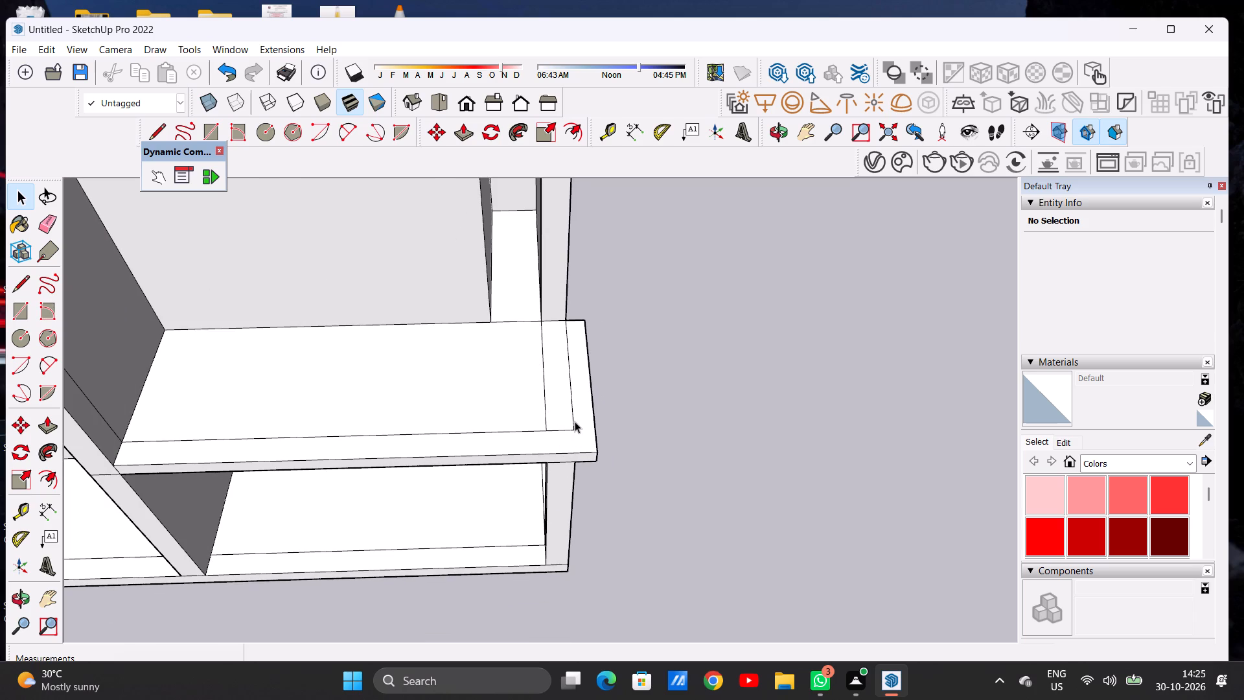
# Draw a second line about 97'-1" long nearer the slab's front edge, and connect its end back to the side strip's outer corner.
pyautogui.scroll(6, 544, 435)
pyautogui.press('l')
pyautogui.scroll(-8, 549, 394)
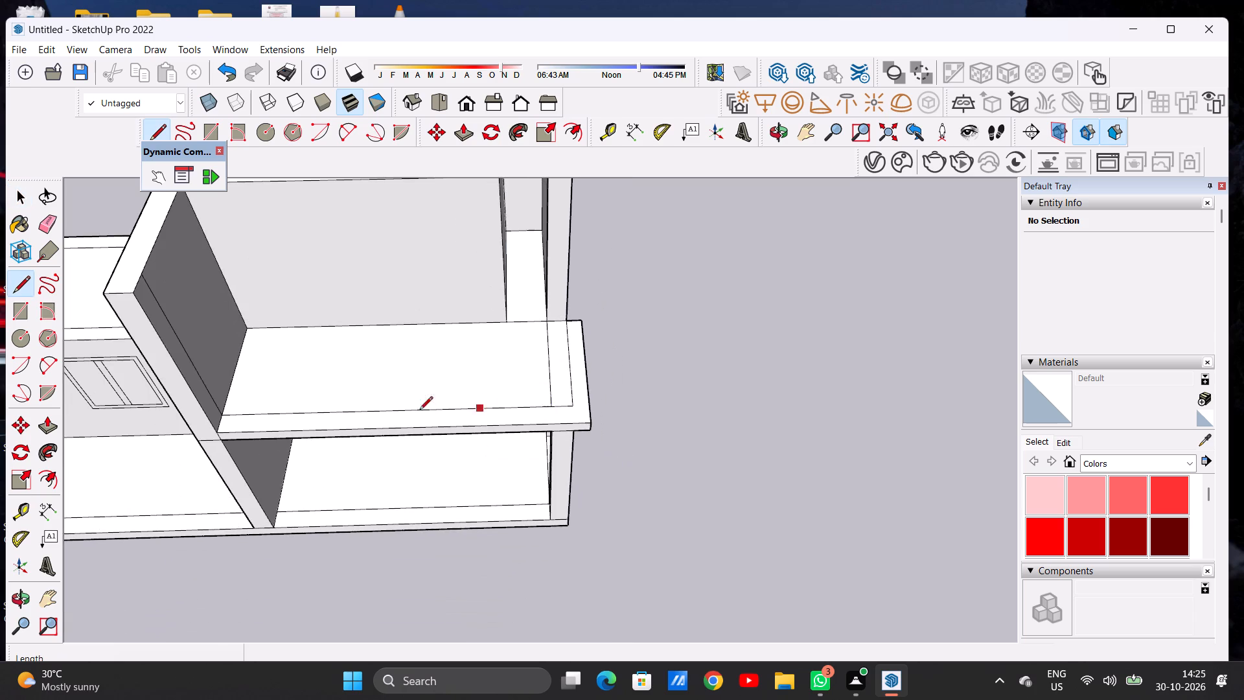
pyautogui.scroll(1, 225, 414)
pyautogui.scroll(-1, 225, 415)
pyautogui.scroll(15, 225, 415)
pyautogui.scroll(-1, 224, 420)
pyautogui.scroll(2, 224, 420)
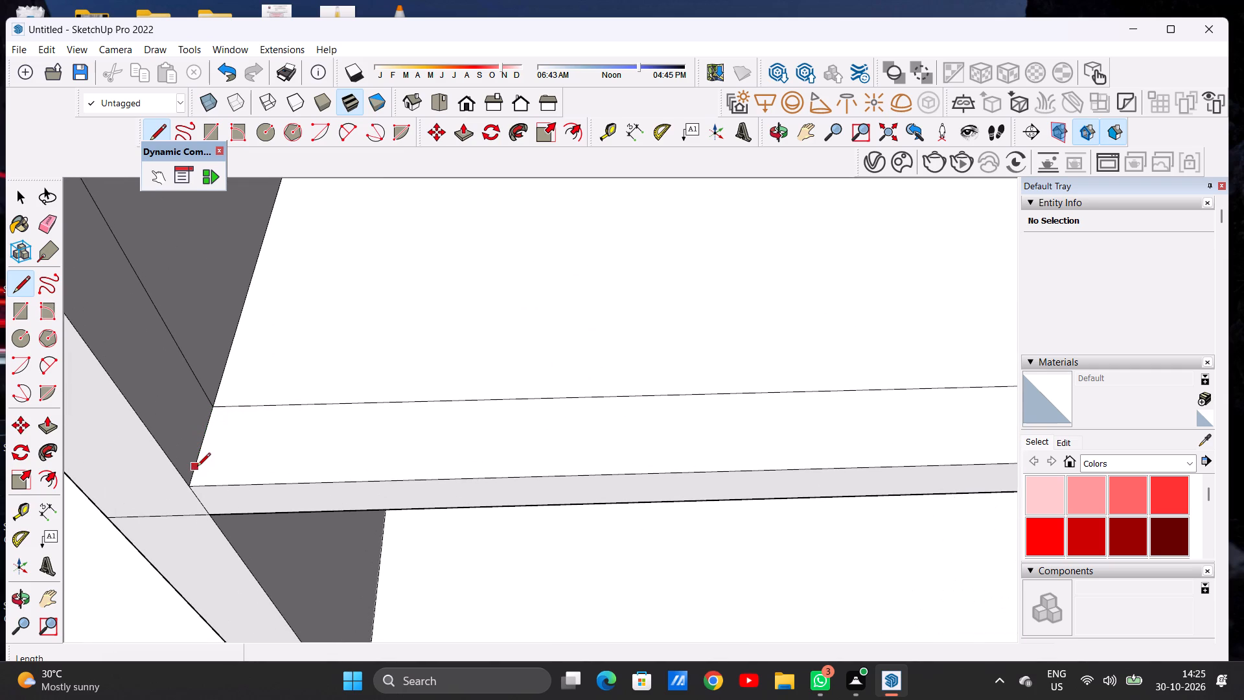
pyautogui.click(199, 461)
pyautogui.scroll(-1, 337, 432)
pyautogui.scroll(1, 336, 432)
pyautogui.scroll(-10, 336, 432)
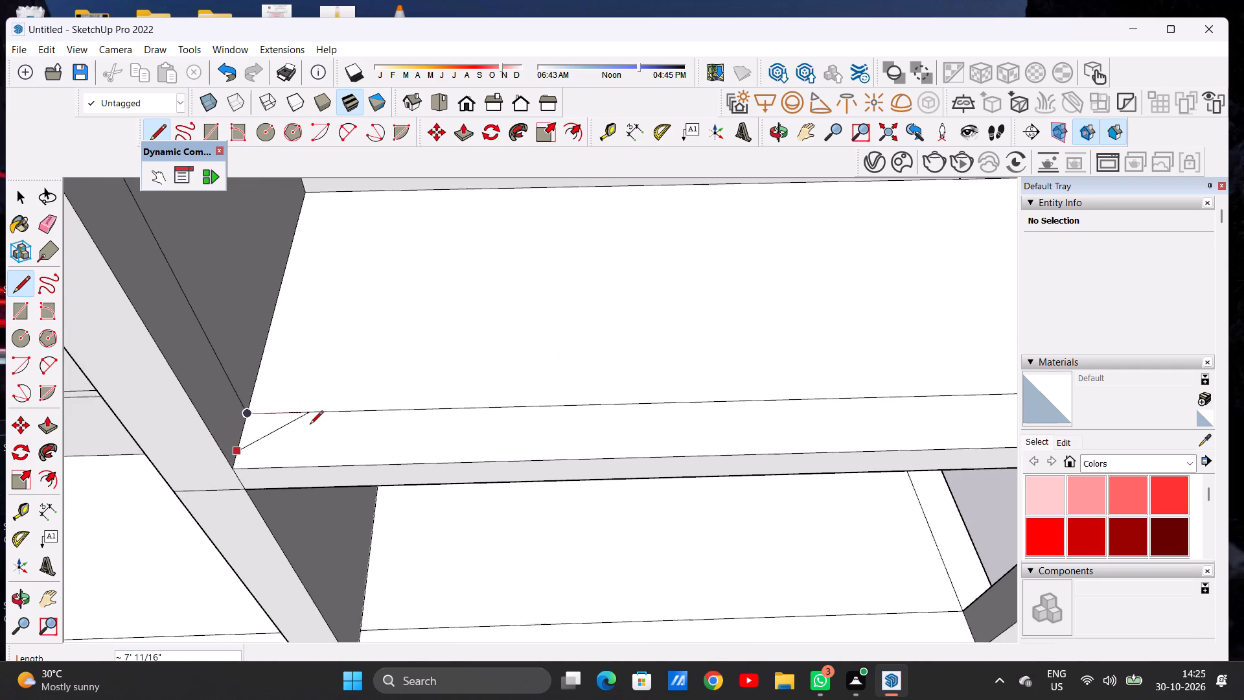
pyautogui.scroll(-9, 310, 425)
pyautogui.scroll(15, 588, 419)
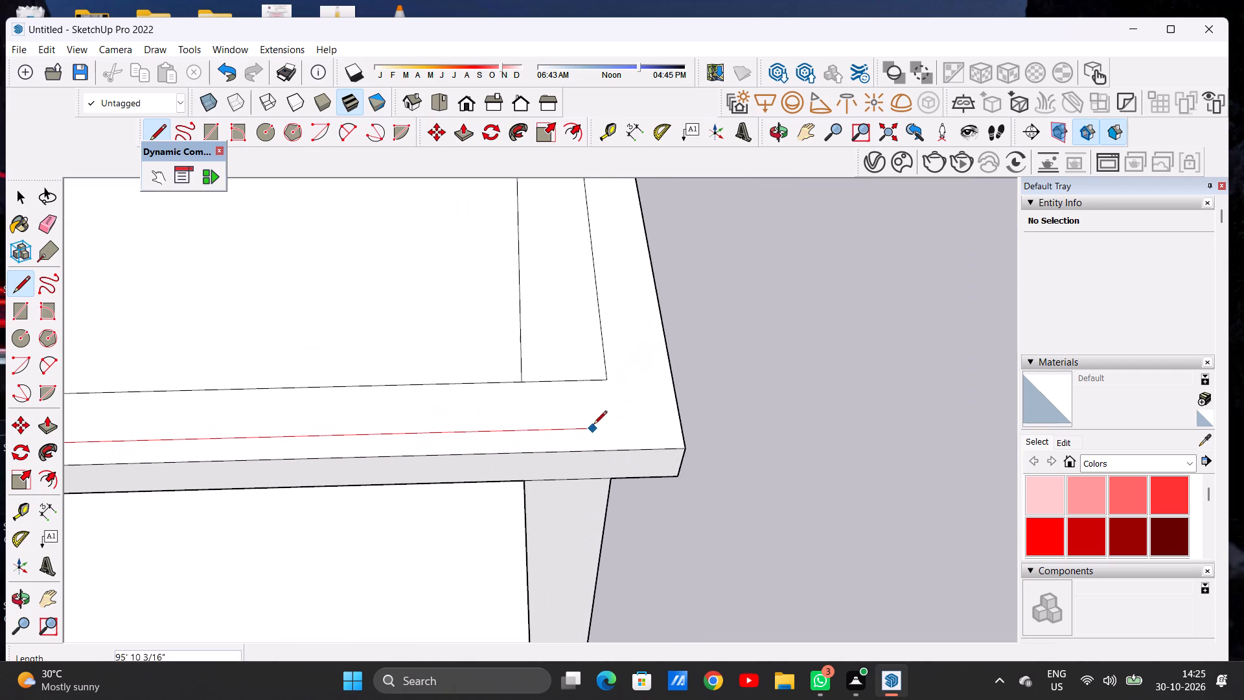
pyautogui.click(611, 432)
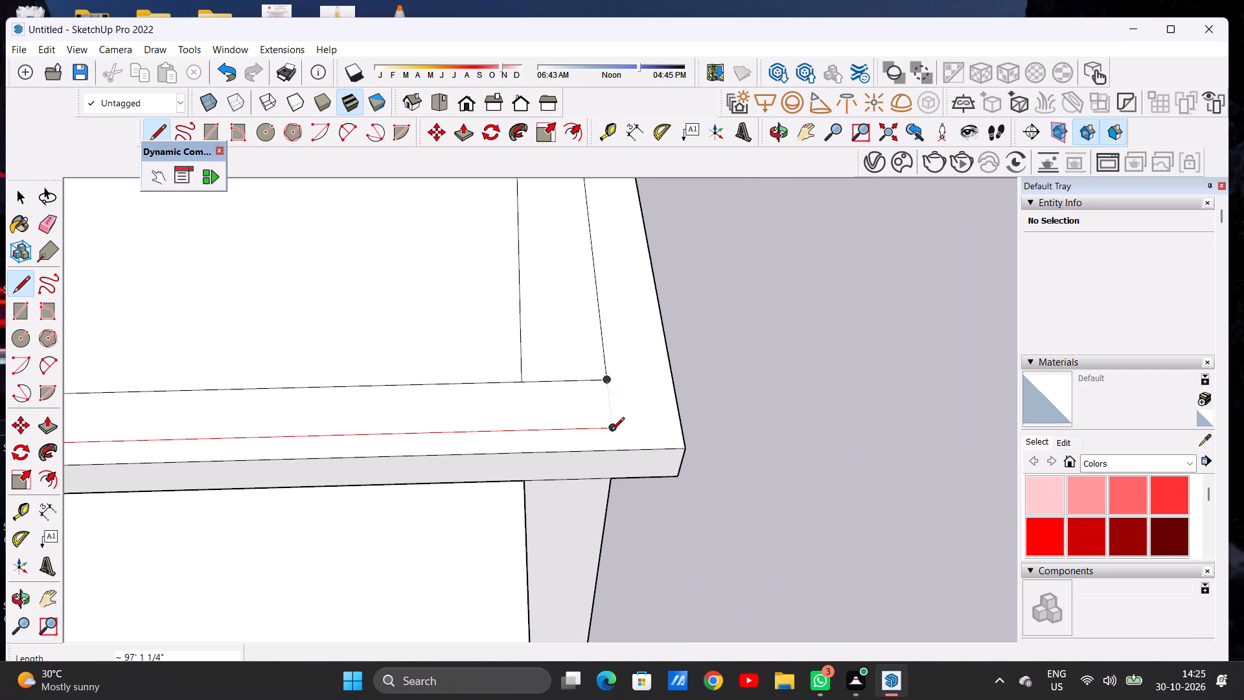
pyautogui.click(610, 383)
pyautogui.press('space')
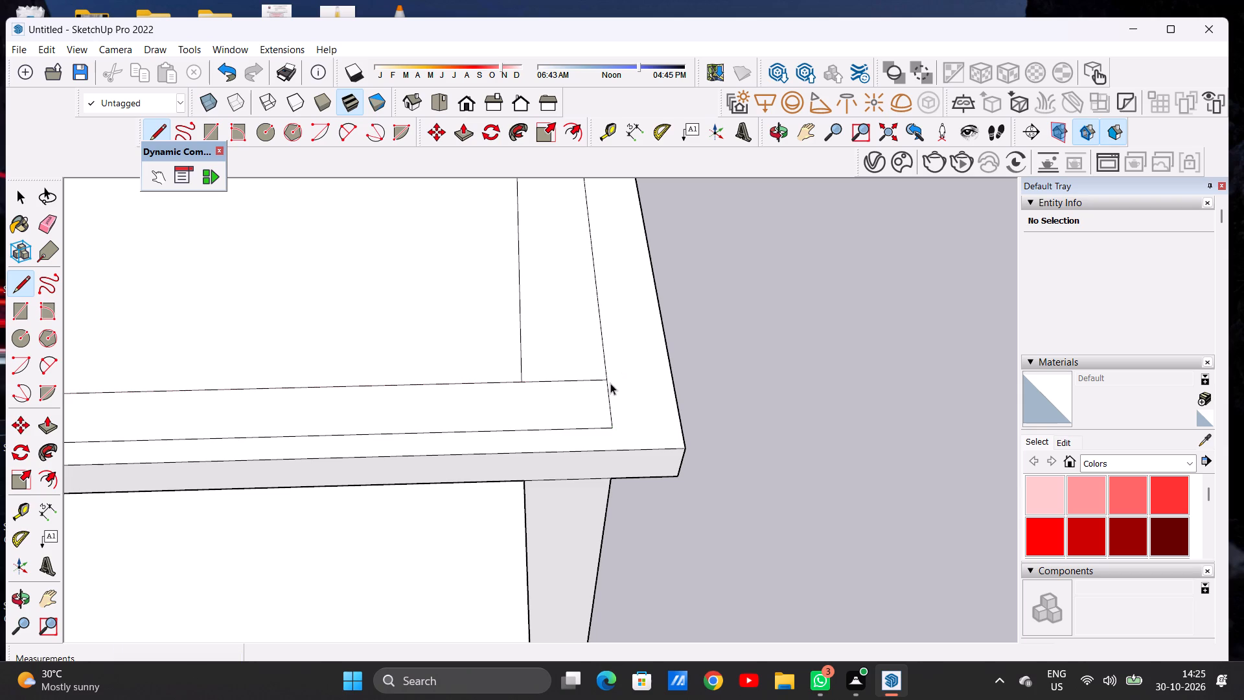
# Erase the short line segment crossing the corner between the side strip and front strip, joining them into one L-shaped border.
pyautogui.write('E')
pyautogui.moveTo(569, 373); pyautogui.dragTo(568, 389)
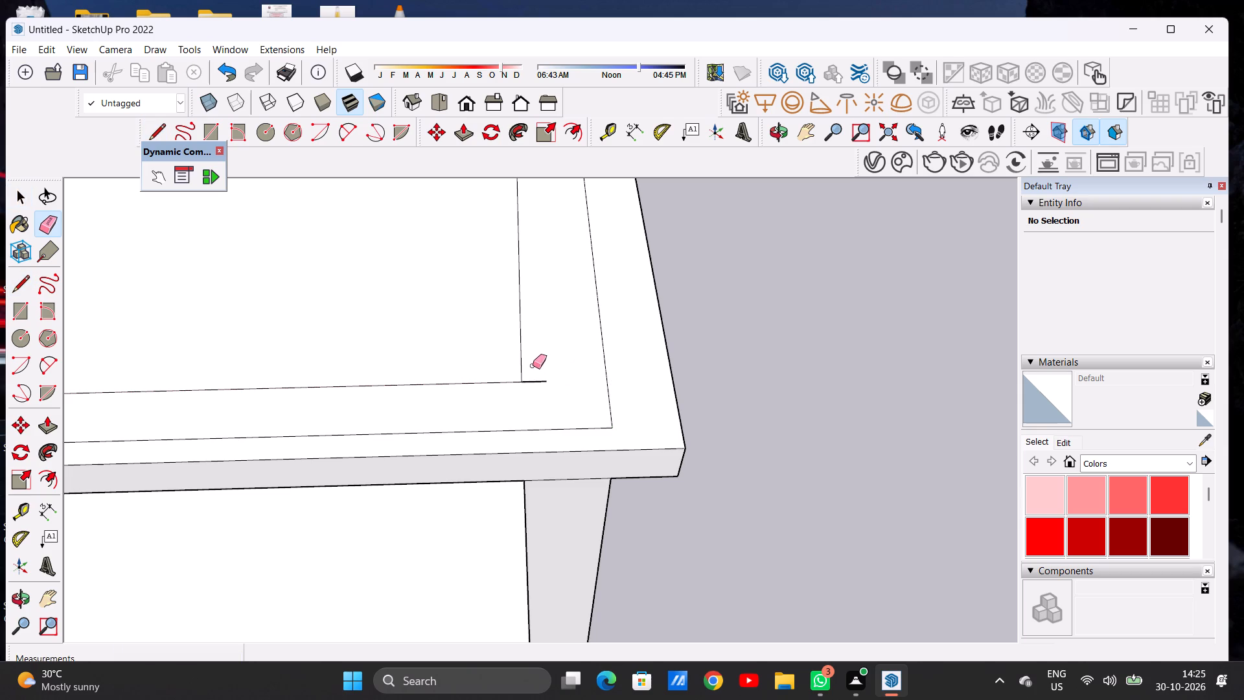
pyautogui.moveTo(531, 373); pyautogui.dragTo(531, 390)
pyautogui.press('space')
# Examine the balcony slab's border outline and the whole house from above and in the Front view.
pyautogui.scroll(-14, 572, 406)
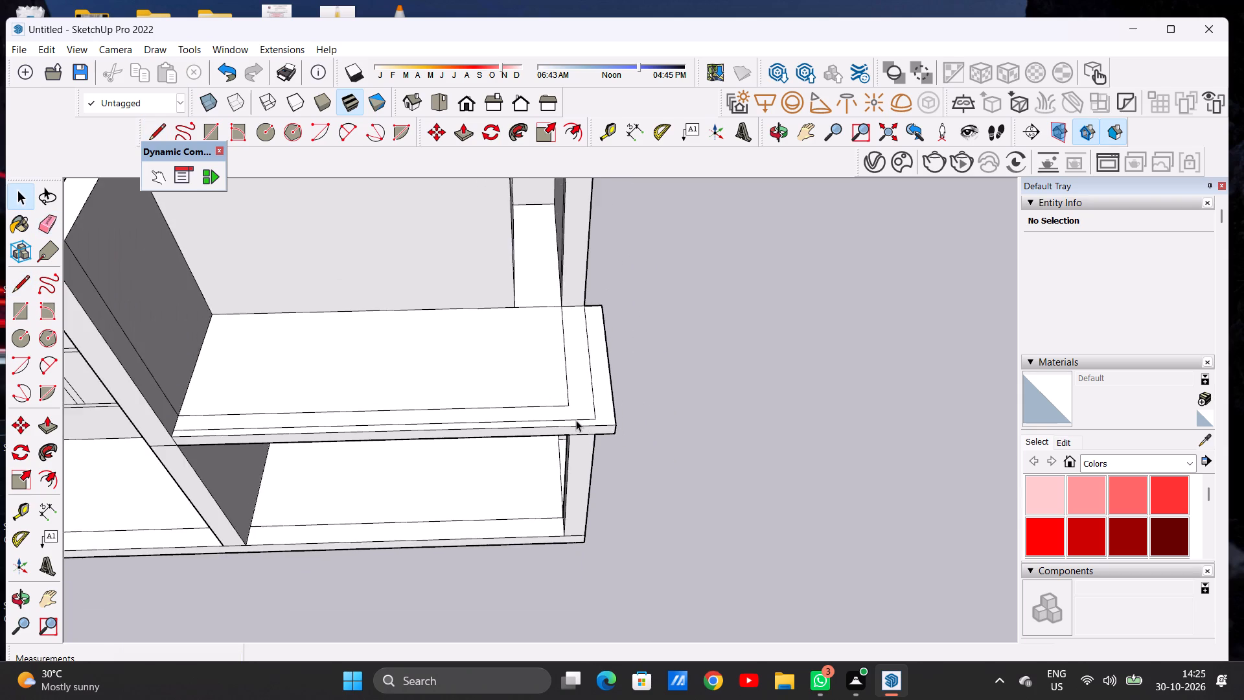
pyautogui.scroll(-9, 577, 421)
pyautogui.moveTo(582, 421); pyautogui.dragTo(585, 306, button='middle')
pyautogui.scroll(3, 571, 377)
pyautogui.scroll(-1, 574, 388)
pyautogui.scroll(1, 575, 389)
pyautogui.scroll(-1, 575, 391)
pyautogui.scroll(1, 575, 392)
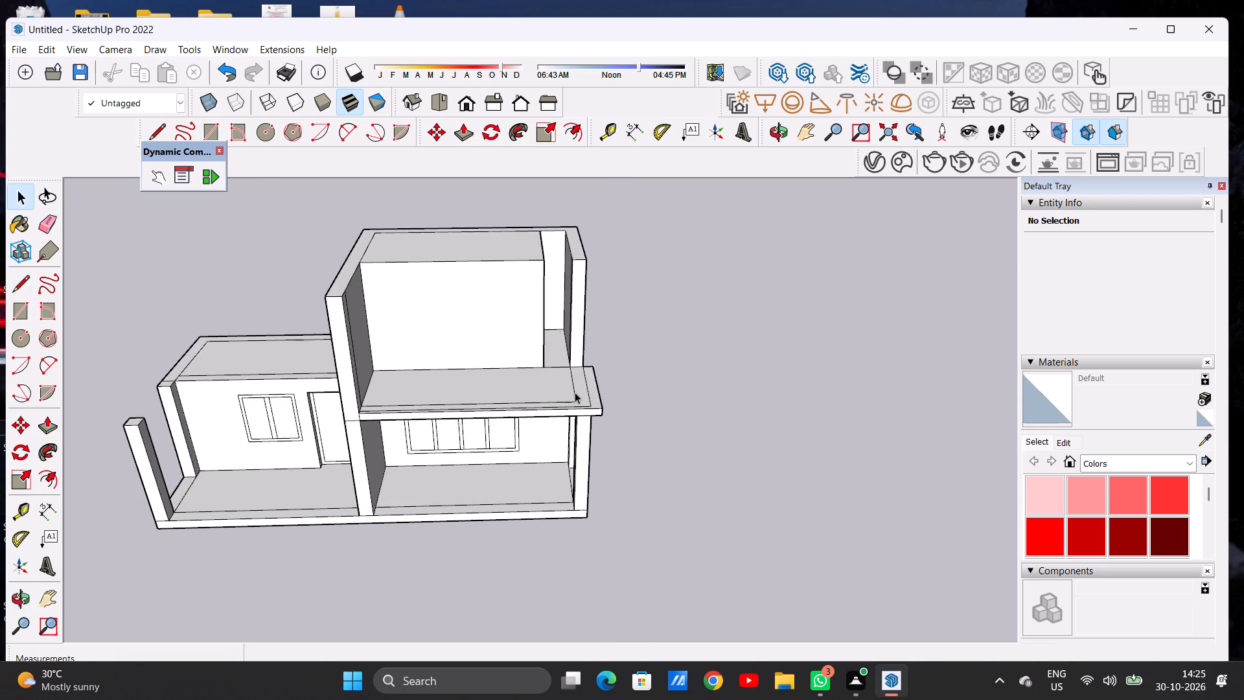
pyautogui.moveTo(555, 380); pyautogui.dragTo(571, 277, button='middle')
pyautogui.scroll(-10, 458, 412)
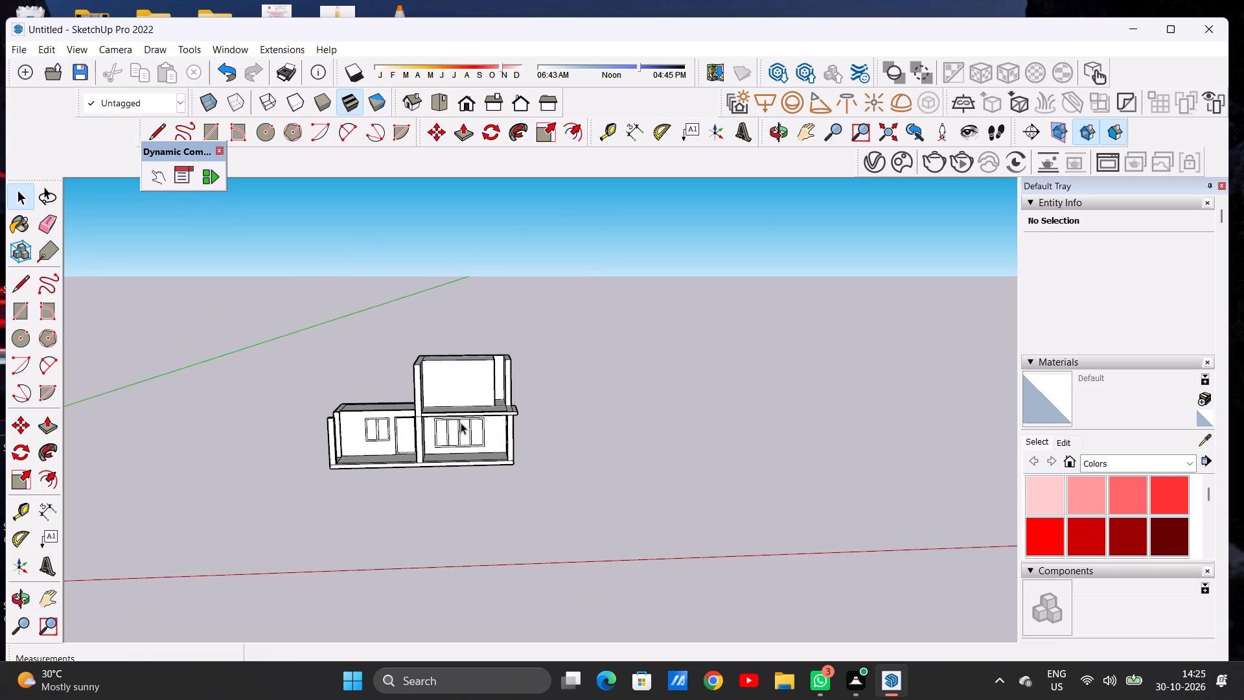
pyautogui.scroll(4, 455, 410)
pyautogui.scroll(-1, 455, 410)
pyautogui.scroll(1, 454, 410)
pyautogui.click(464, 104)
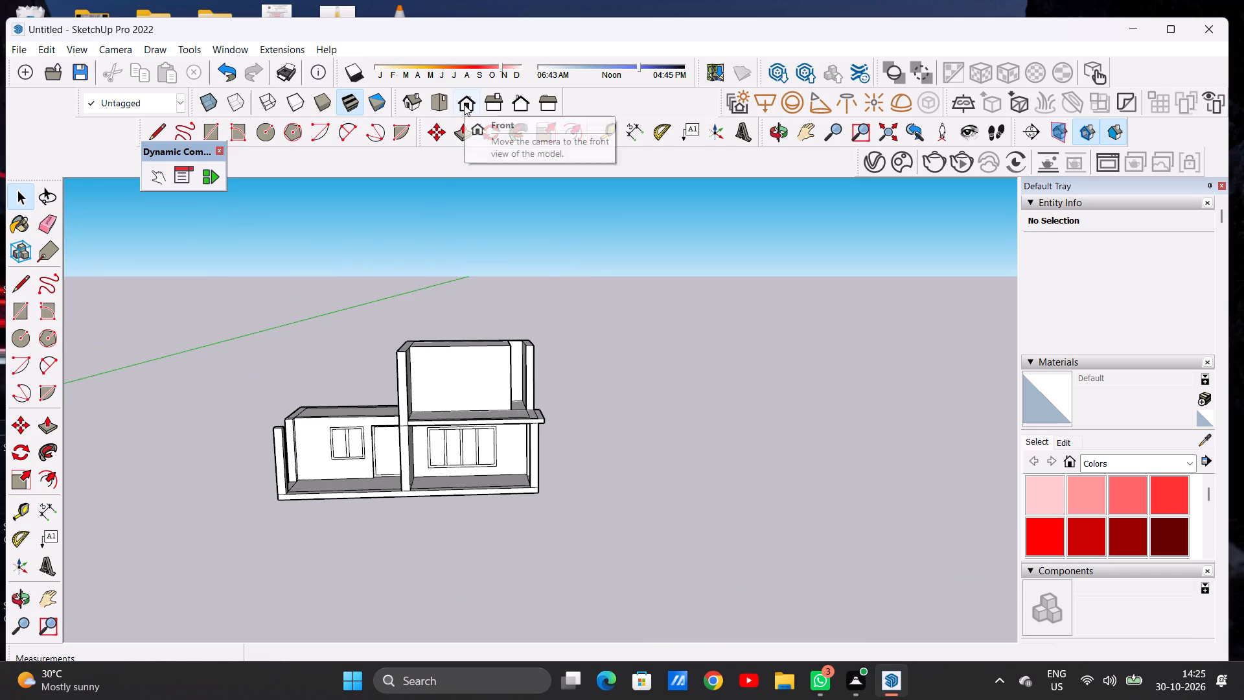
pyautogui.scroll(-4, 513, 469)
pyautogui.scroll(2, 542, 432)
pyautogui.scroll(-1, 546, 427)
pyautogui.scroll(12, 551, 425)
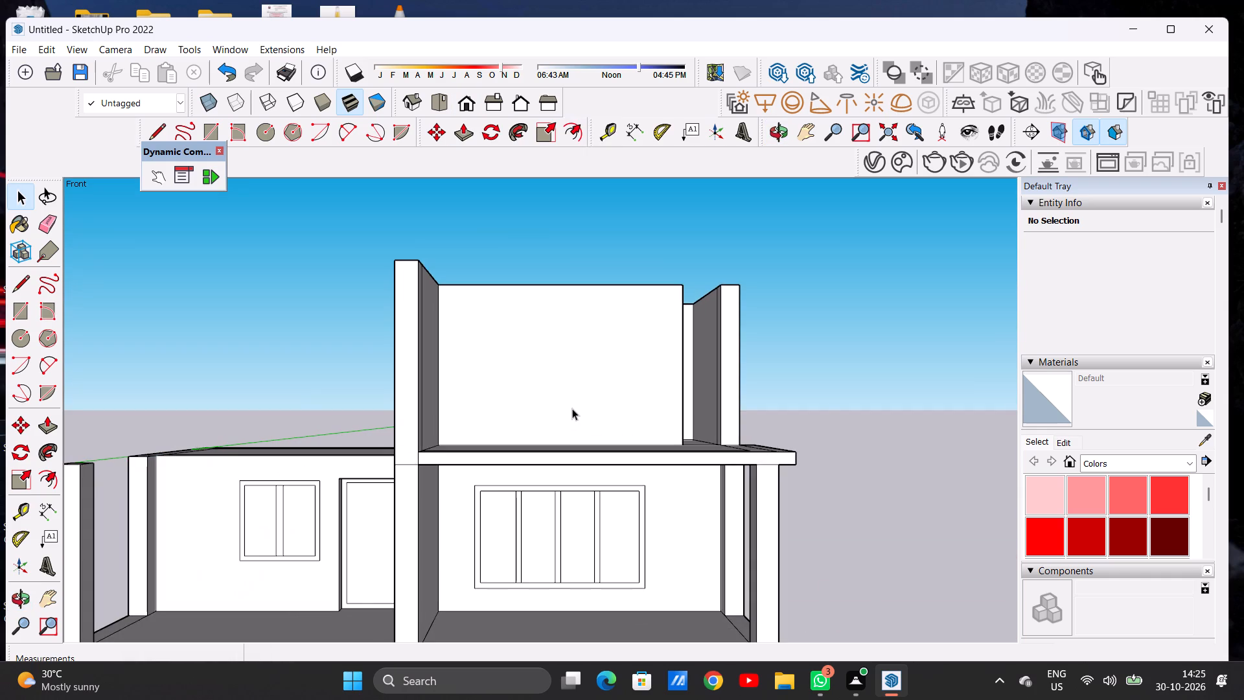
pyautogui.scroll(7, 570, 405)
pyautogui.moveTo(482, 399); pyautogui.dragTo(485, 469, button='middle')
pyautogui.scroll(-5, 485, 471)
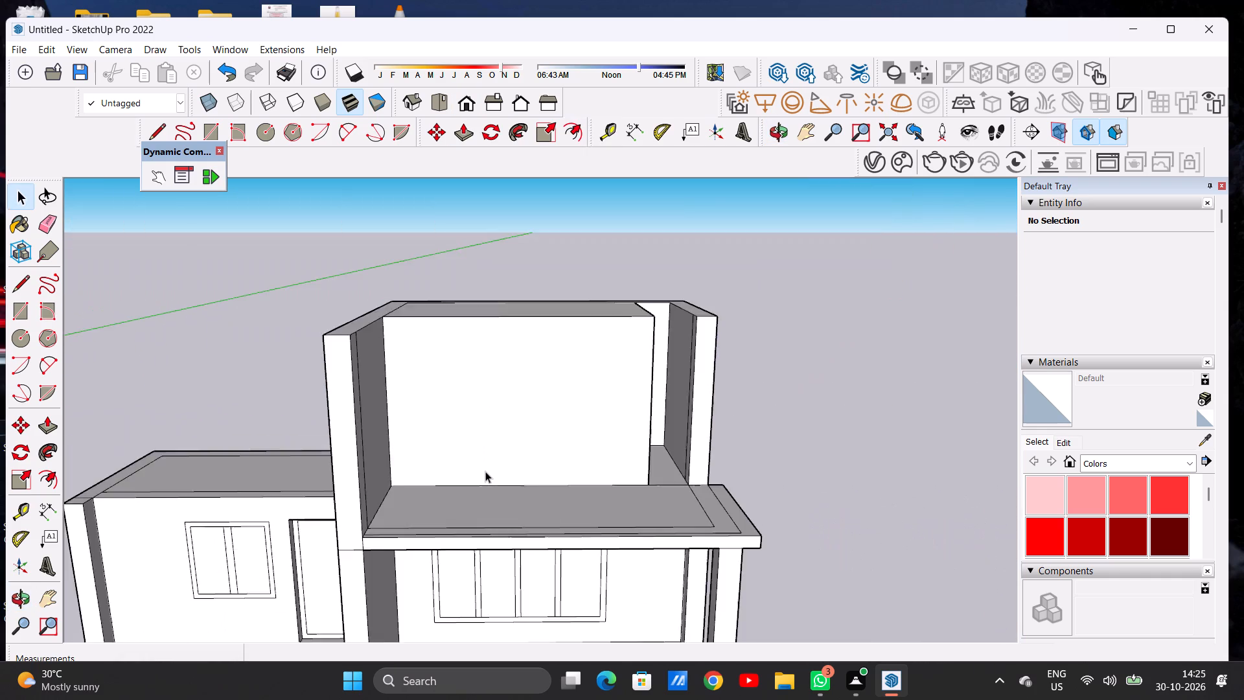
# Draw a line about 4'-2" long across the balcony slab's front border strip, splitting the strip partway along its length.
pyautogui.scroll(-6, 485, 471)
pyautogui.moveTo(483, 468); pyautogui.dragTo(481, 436, button='middle')
pyautogui.scroll(4, 481, 436)
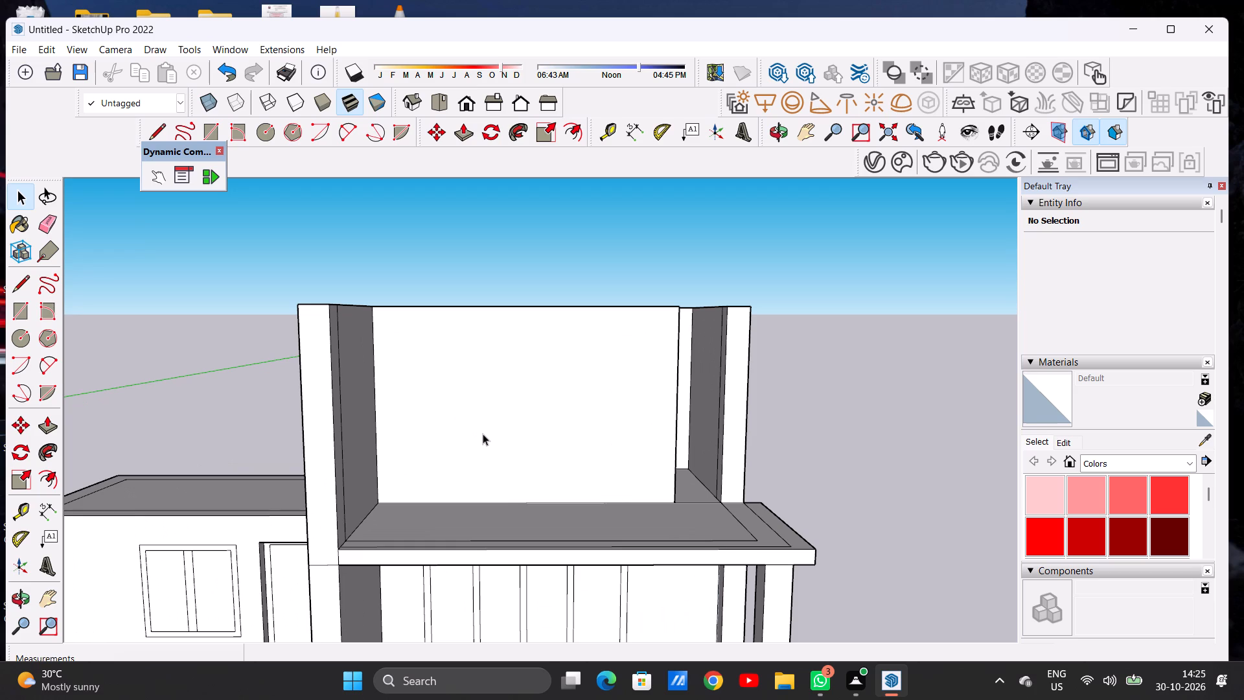
pyautogui.scroll(-6, 483, 434)
pyautogui.moveTo(482, 450); pyautogui.dragTo(470, 577, button='middle')
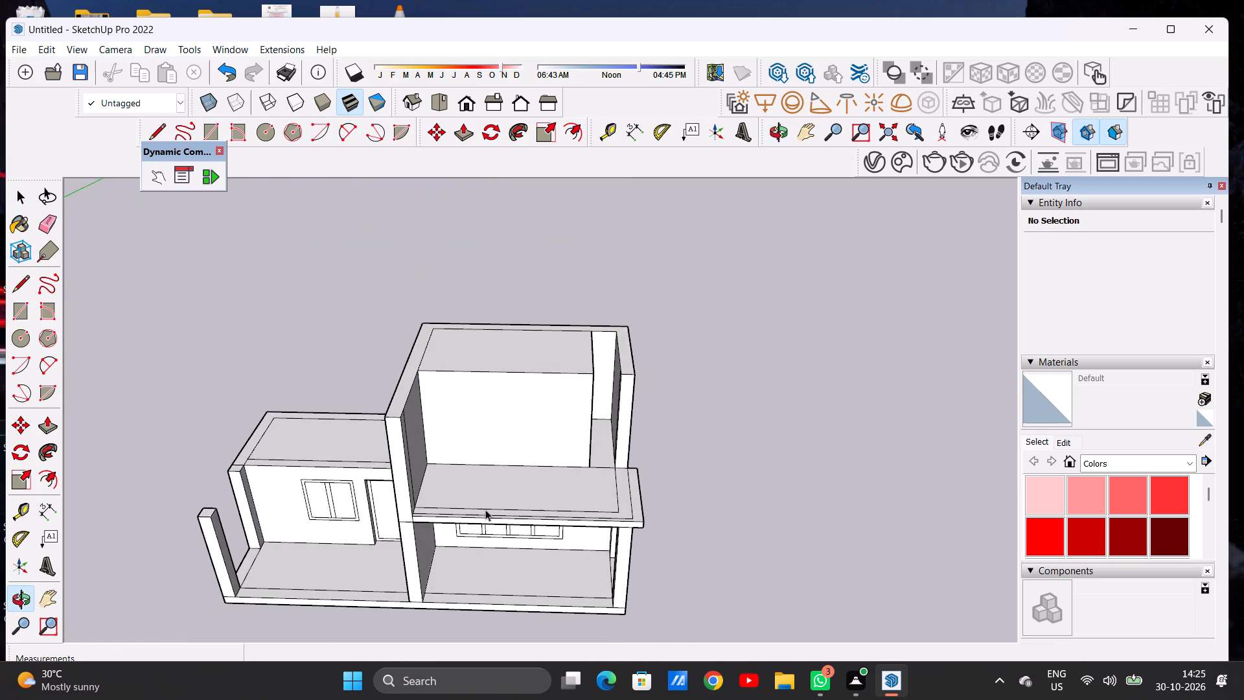
pyautogui.scroll(6, 496, 498)
pyautogui.press('l')
pyautogui.scroll(2, 498, 531)
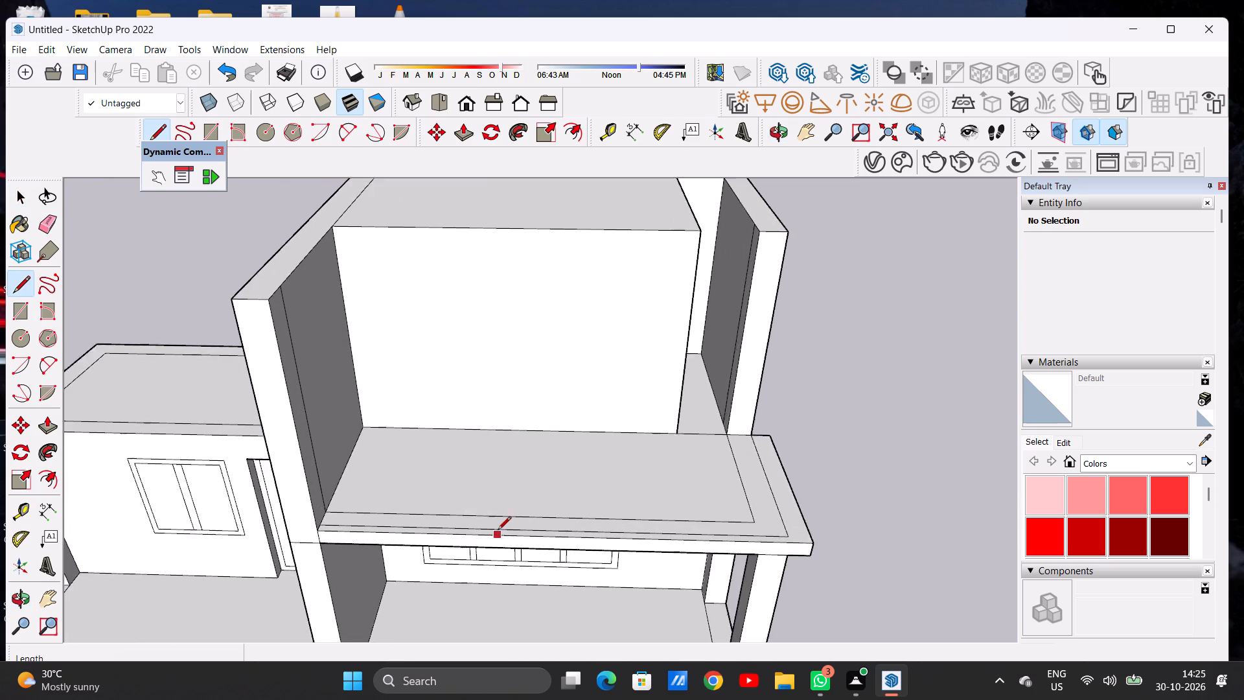
pyautogui.scroll(2, 498, 531)
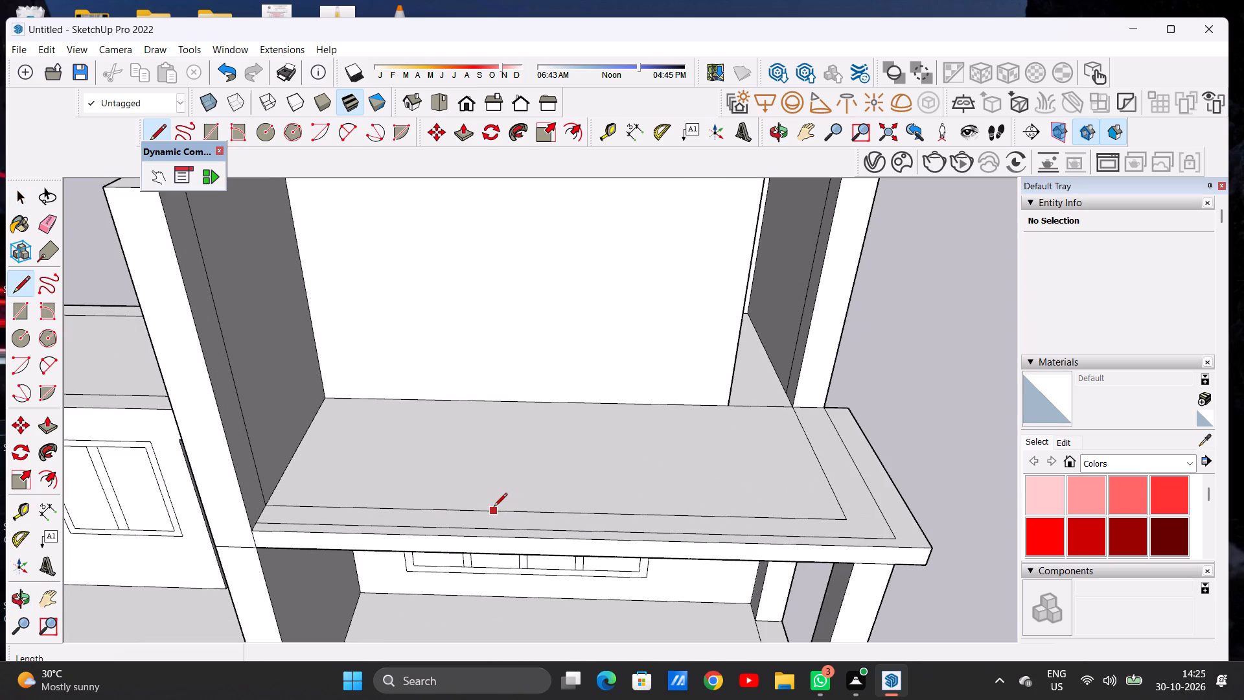
pyautogui.click(494, 507)
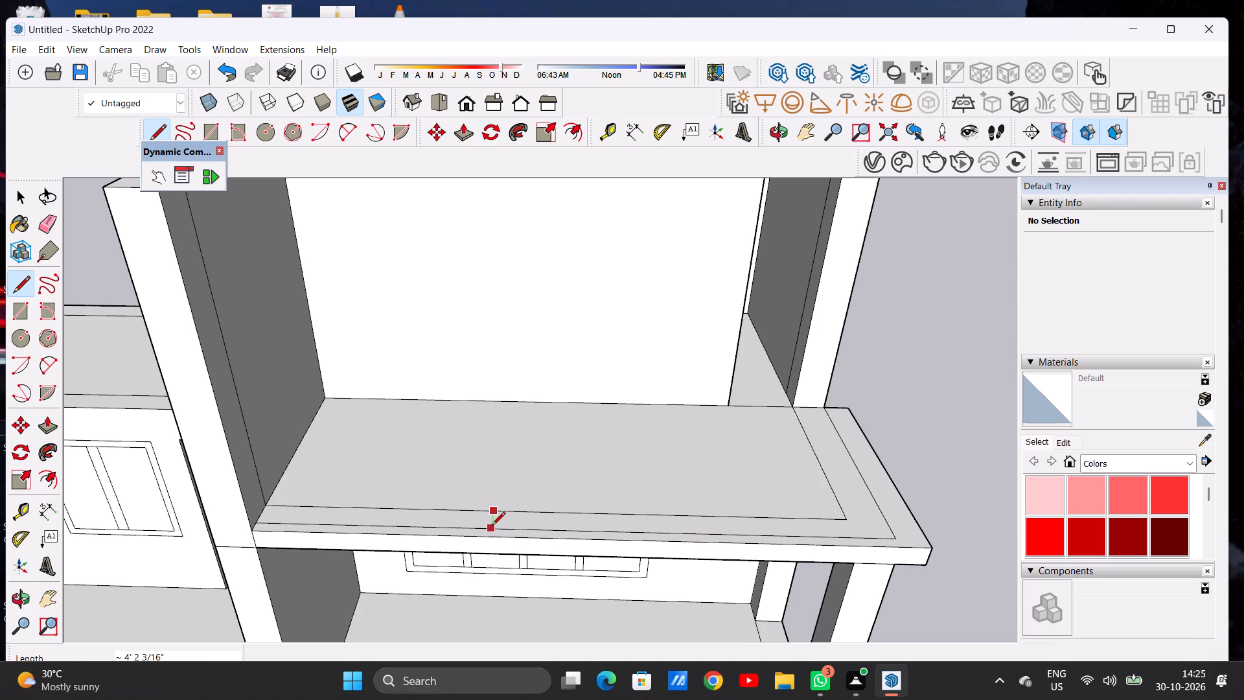
pyautogui.click(492, 526)
pyautogui.press('space')
# Push/Pull the split-off front strip section next to the tall corner post up about 51'-8", level with the post's top.
pyautogui.write('P')
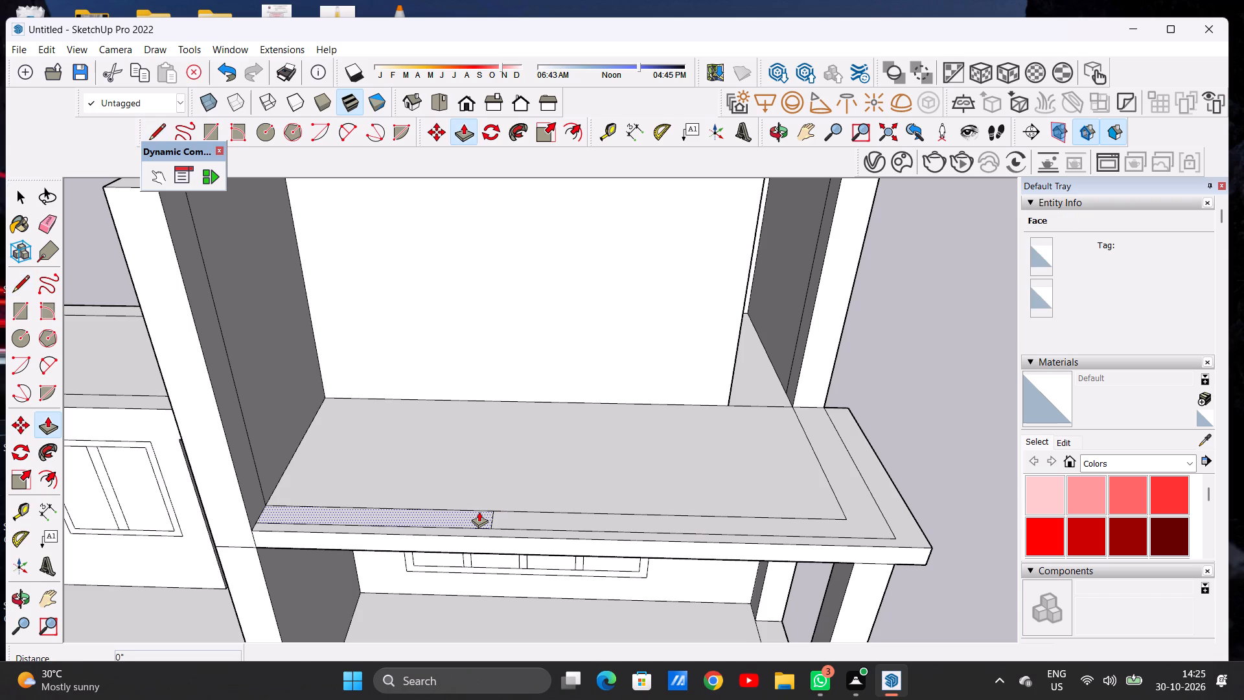
pyautogui.click(479, 511)
pyautogui.scroll(-9, 490, 447)
pyautogui.scroll(1, 494, 462)
pyautogui.scroll(-3, 494, 462)
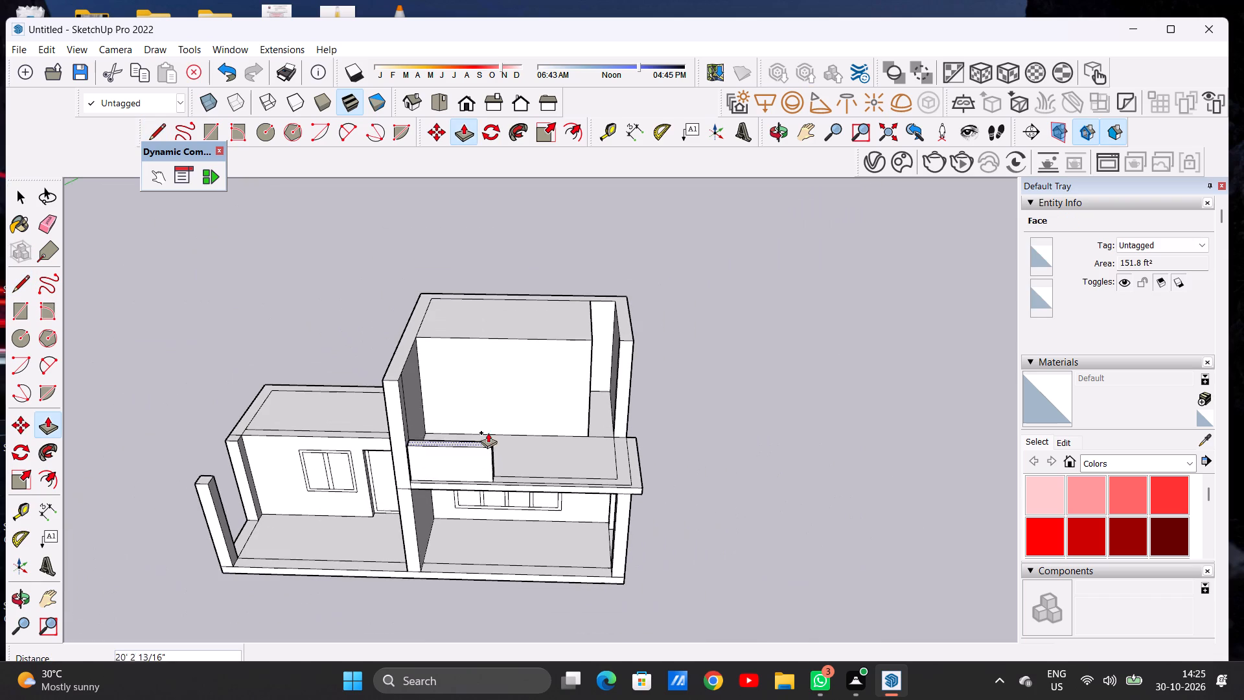
pyautogui.click(398, 384)
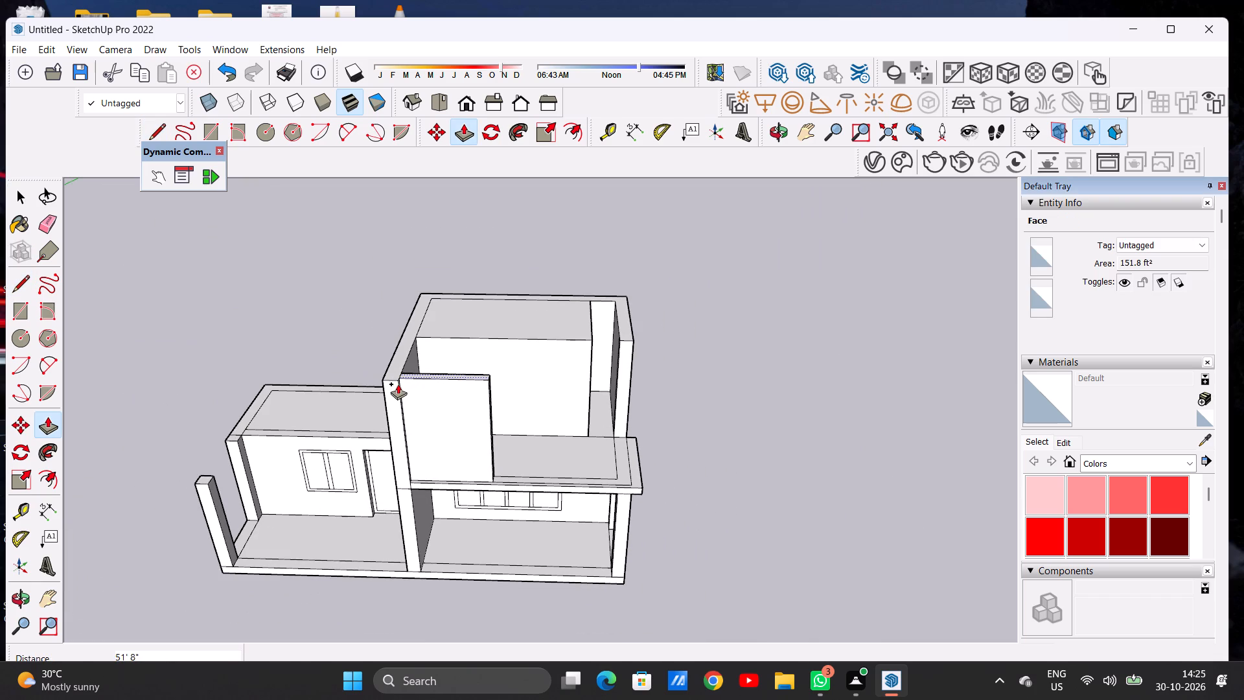
pyautogui.press('space')
# Draw a door rectangle about 27'-1" by 40'-11" on the upper-storey front wall, starting from the balcony floor edge.
pyautogui.scroll(-4, 472, 434)
pyautogui.moveTo(473, 447); pyautogui.dragTo(482, 304, button='middle')
pyautogui.scroll(5, 489, 375)
pyautogui.scroll(-6, 481, 401)
pyautogui.scroll(2, 511, 425)
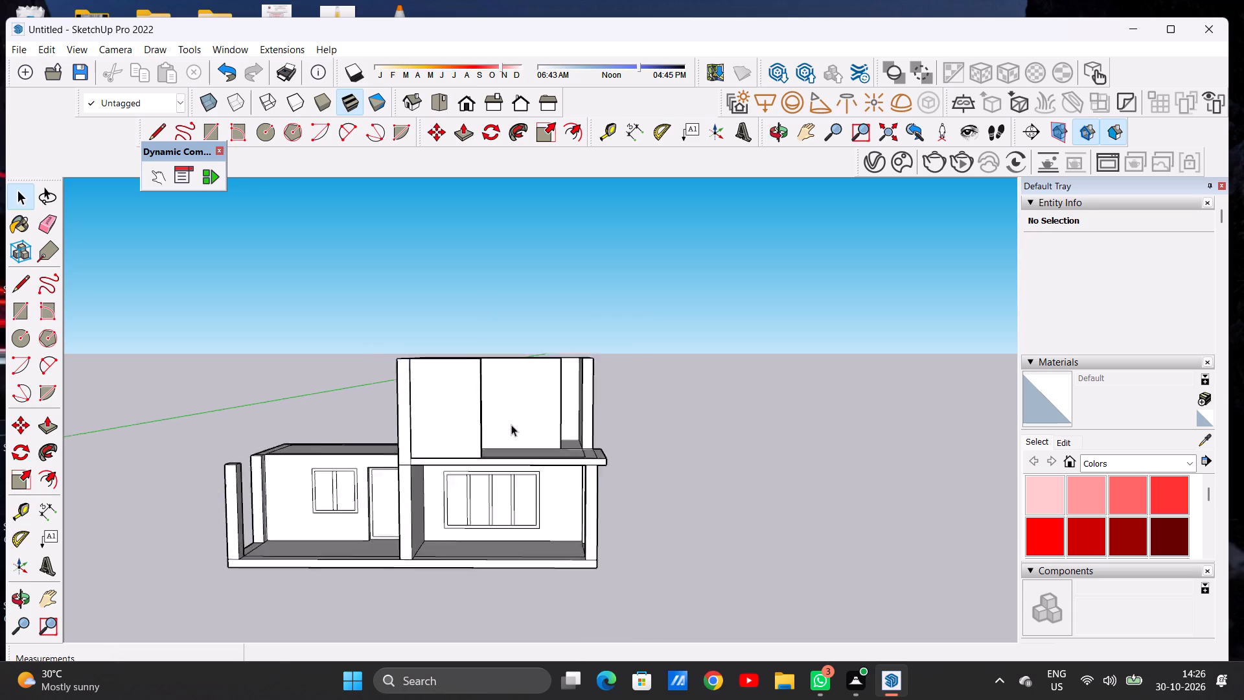
pyautogui.scroll(4, 511, 425)
pyautogui.press('r')
pyautogui.scroll(6, 513, 448)
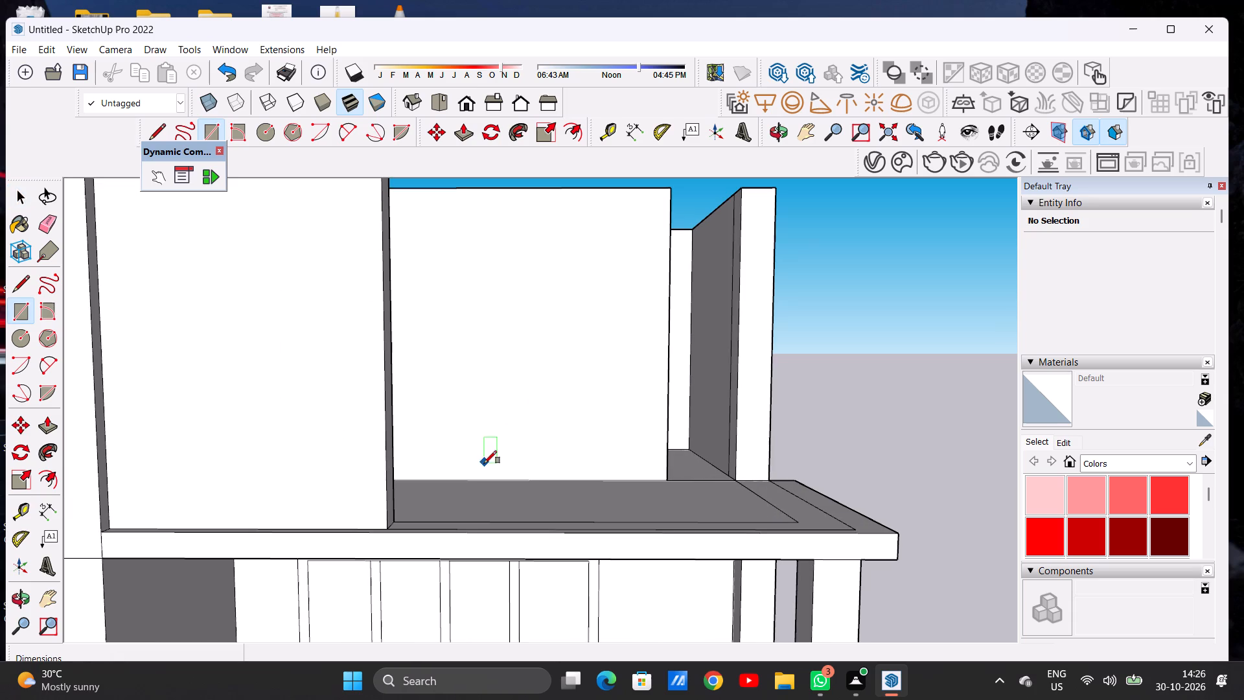
pyautogui.click(459, 476)
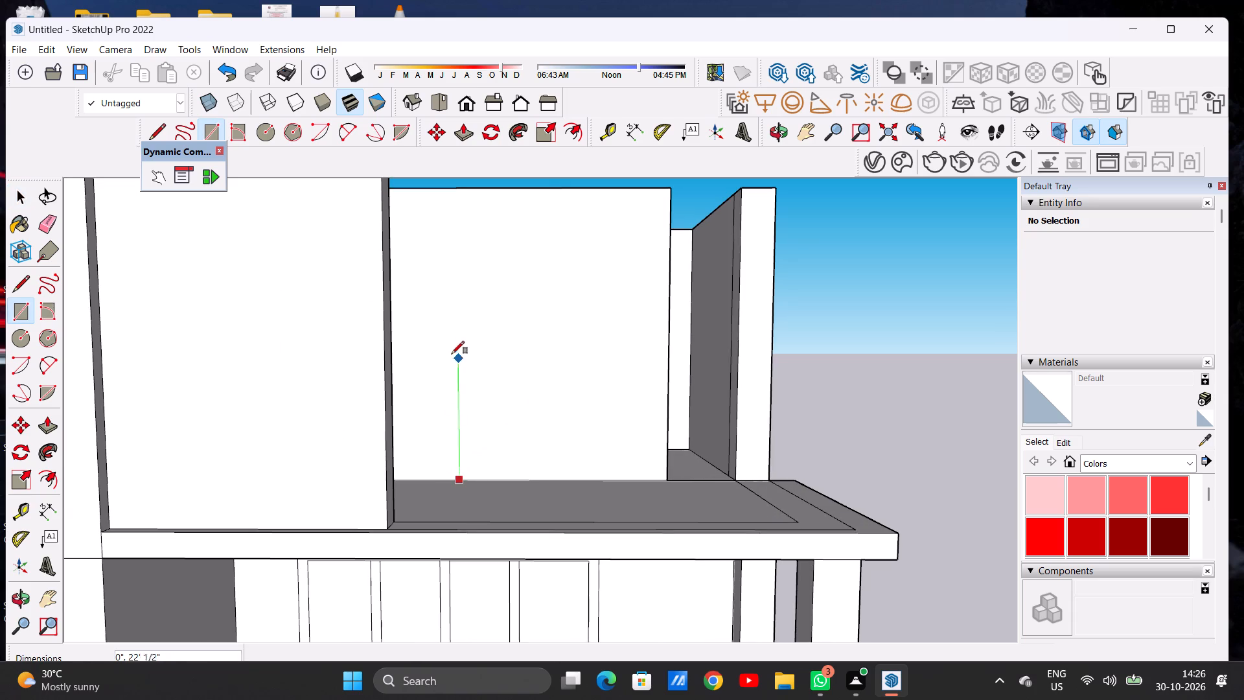
pyautogui.scroll(-8, 452, 353)
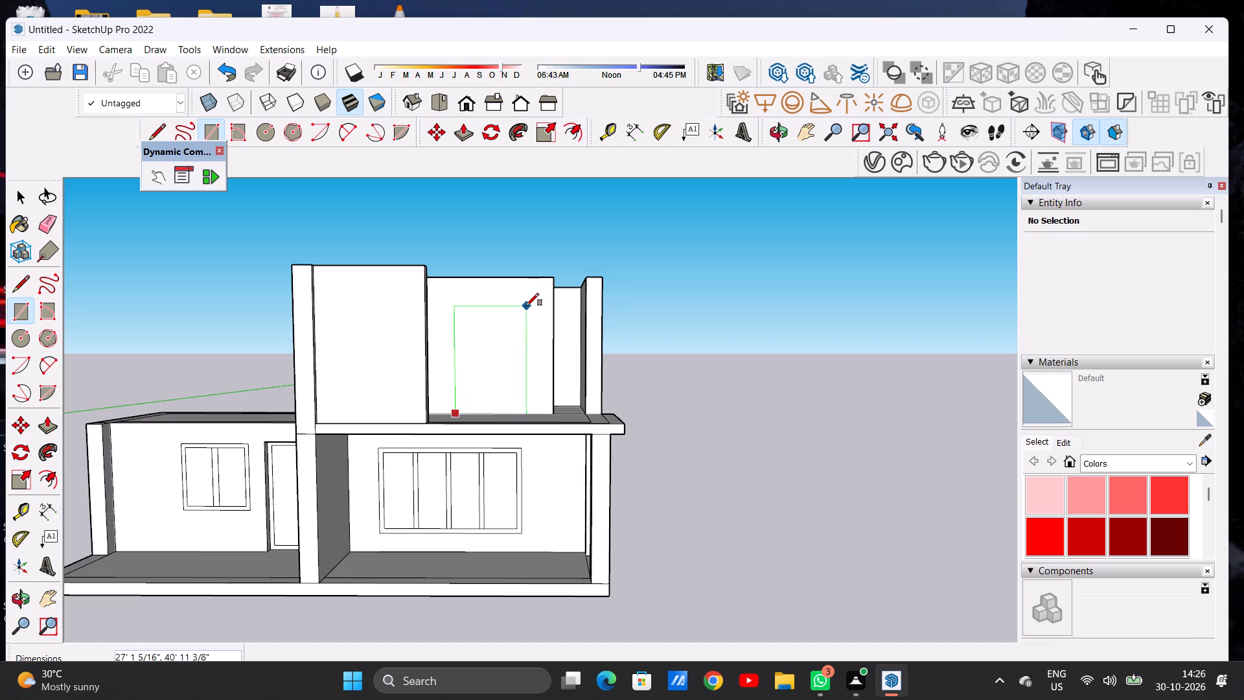
pyautogui.click(526, 306)
pyautogui.press('space')
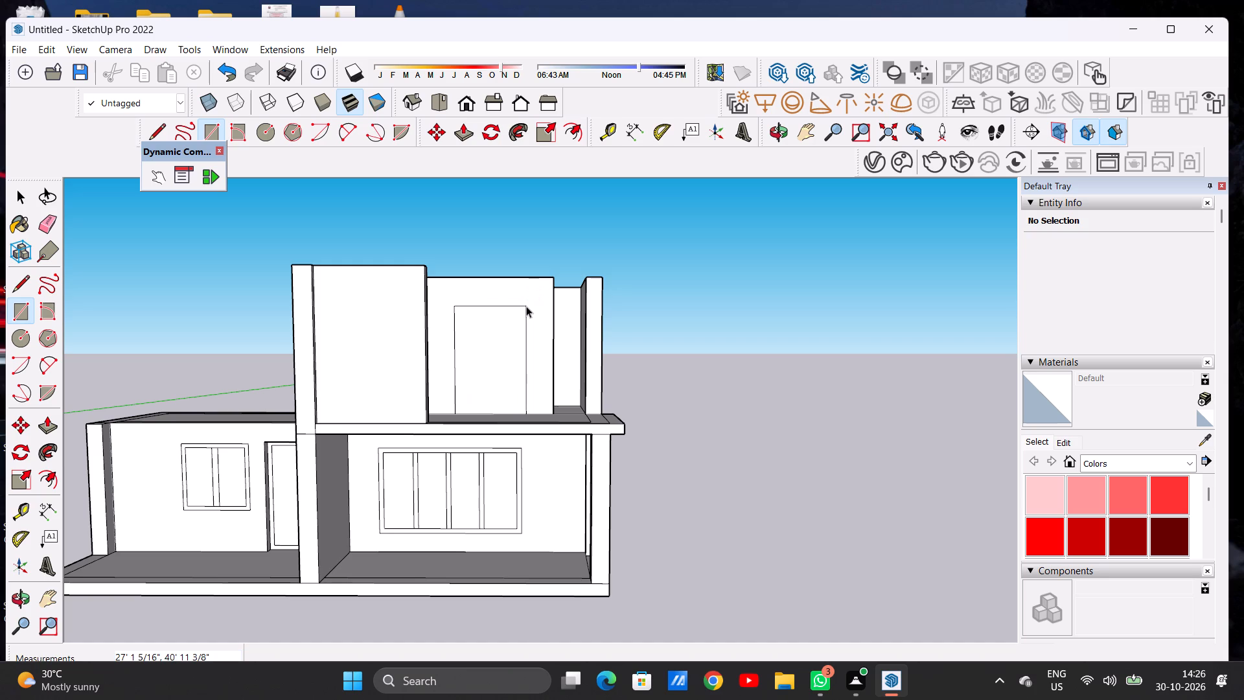
# Push the upper-storey door rectangle about 2'-6" into the wall.
pyautogui.scroll(-7, 507, 386)
pyautogui.scroll(9, 518, 365)
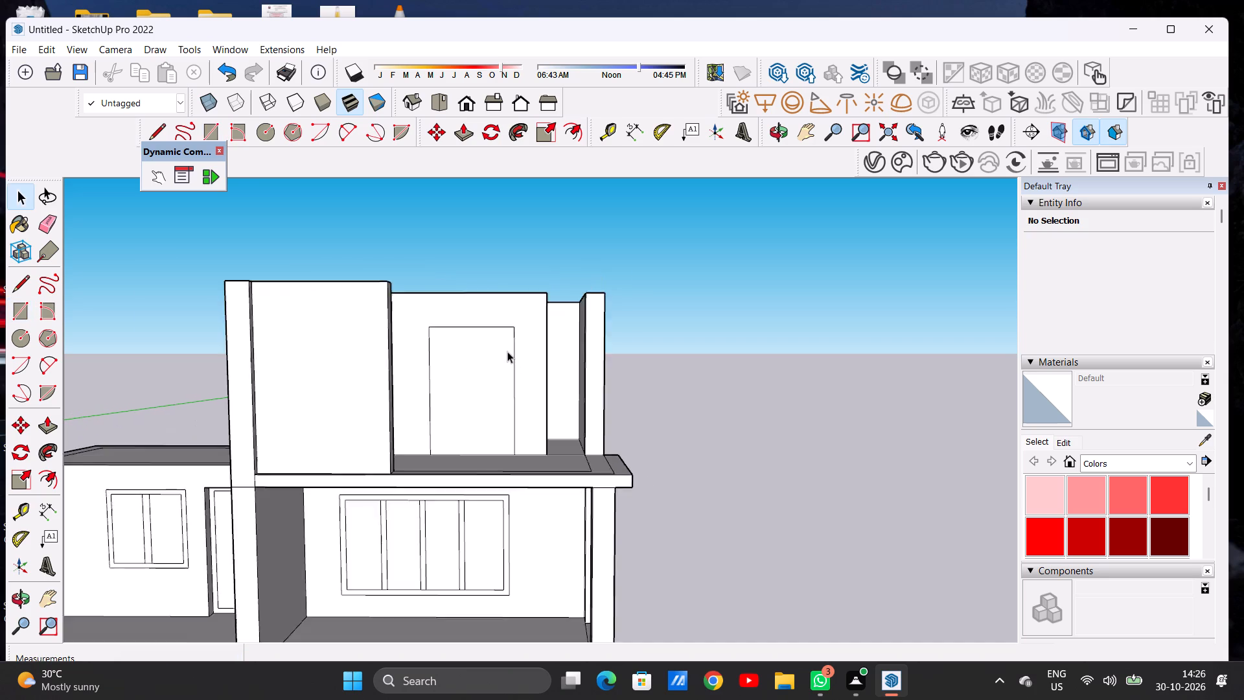
pyautogui.scroll(2, 507, 351)
pyautogui.scroll(-5, 508, 351)
pyautogui.moveTo(483, 357); pyautogui.dragTo(482, 436, button='middle')
pyautogui.scroll(3, 481, 377)
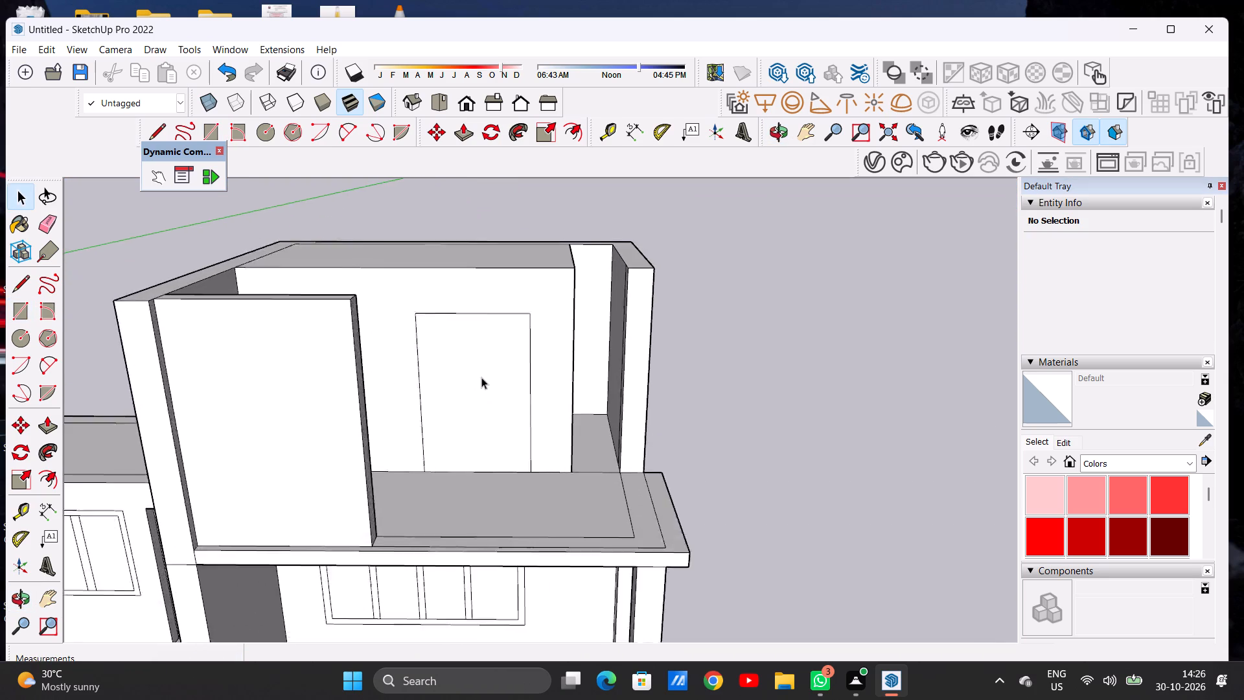
pyautogui.scroll(3, 481, 377)
pyautogui.press('p')
pyautogui.scroll(5, 479, 403)
pyautogui.click(478, 405)
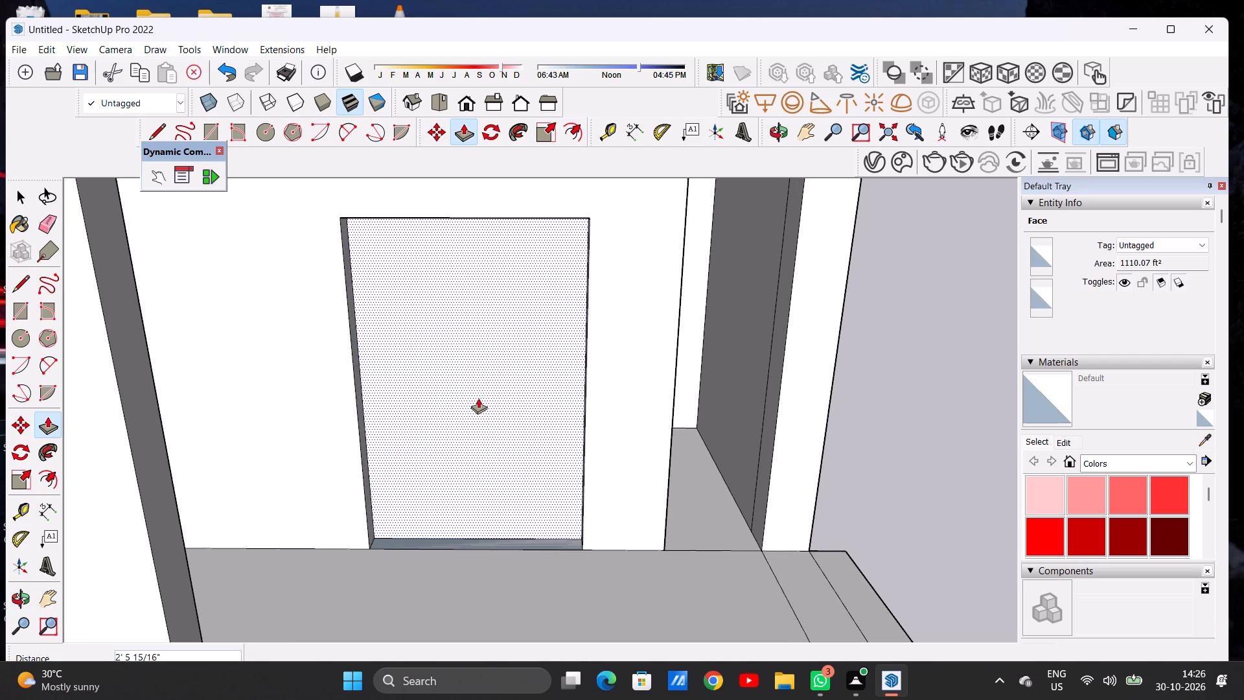
pyautogui.click(478, 398)
# Offset the recessed upper door face's outline inward by about 1'-4" as a door frame.
pyautogui.press('b')
pyautogui.scroll(-4, 509, 422)
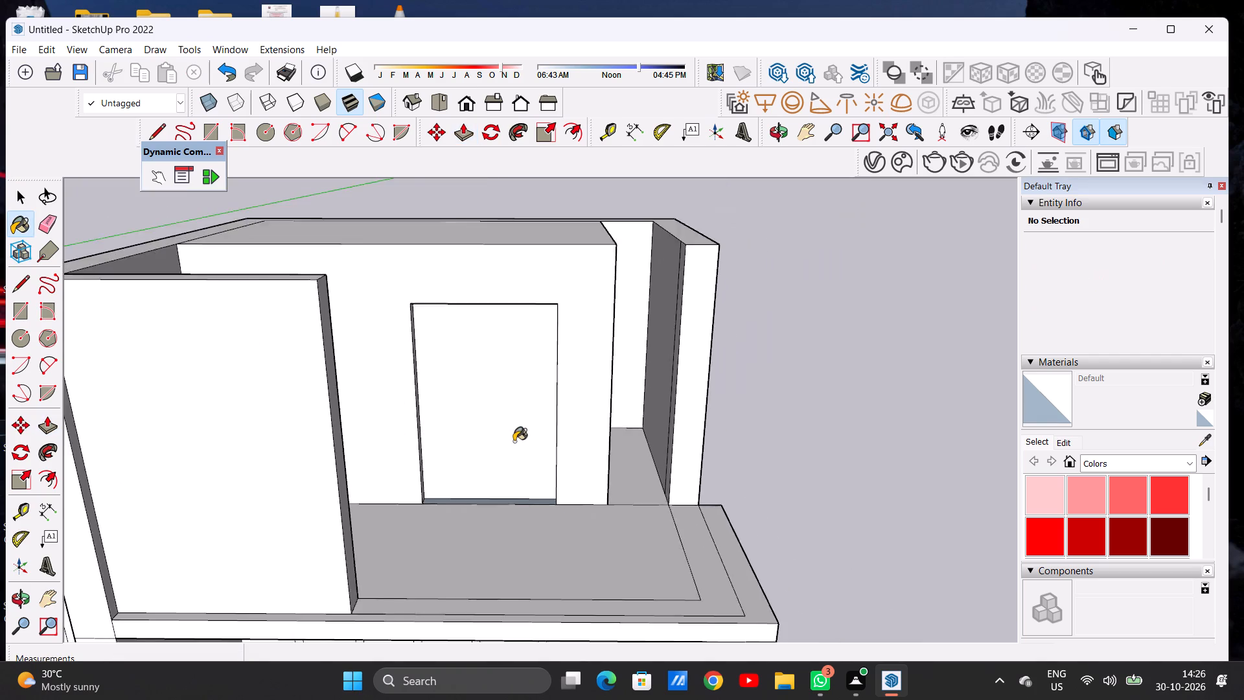
pyautogui.scroll(-2, 514, 441)
pyautogui.moveTo(513, 440); pyautogui.dragTo(511, 394, button='middle')
pyautogui.press('space')
pyautogui.moveTo(481, 412); pyautogui.dragTo(473, 386, button='middle')
pyautogui.write('OF')
pyautogui.scroll(6, 481, 325)
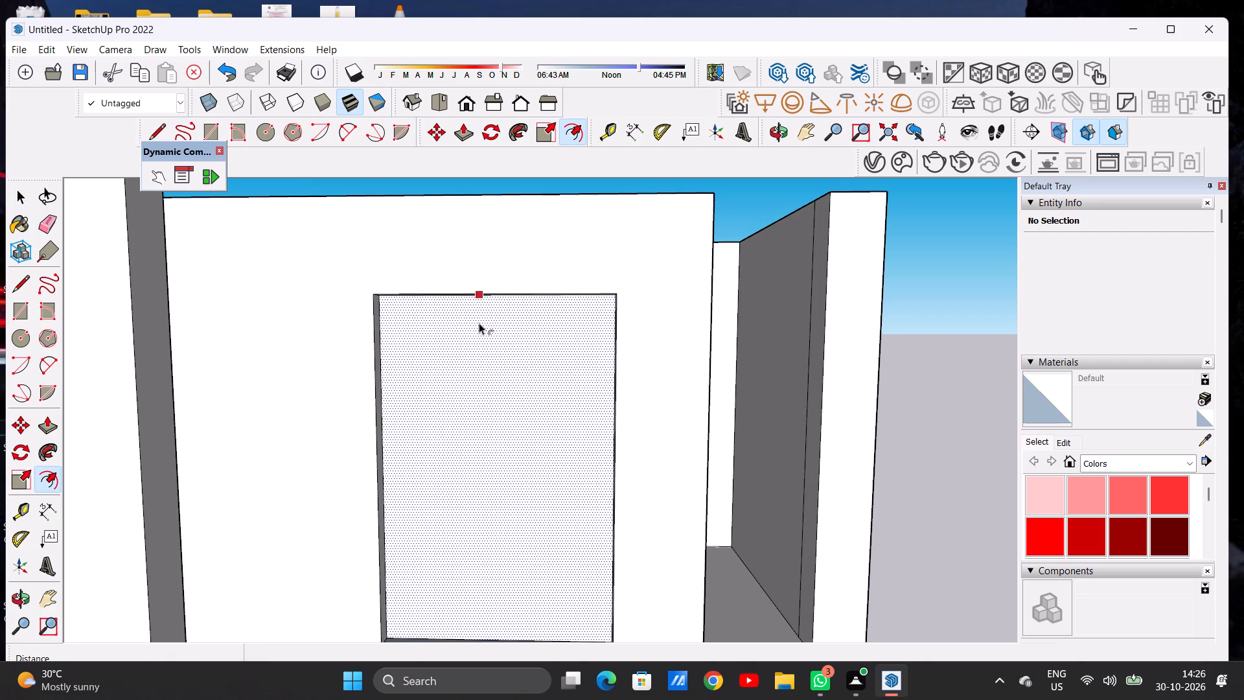
pyautogui.click(479, 323)
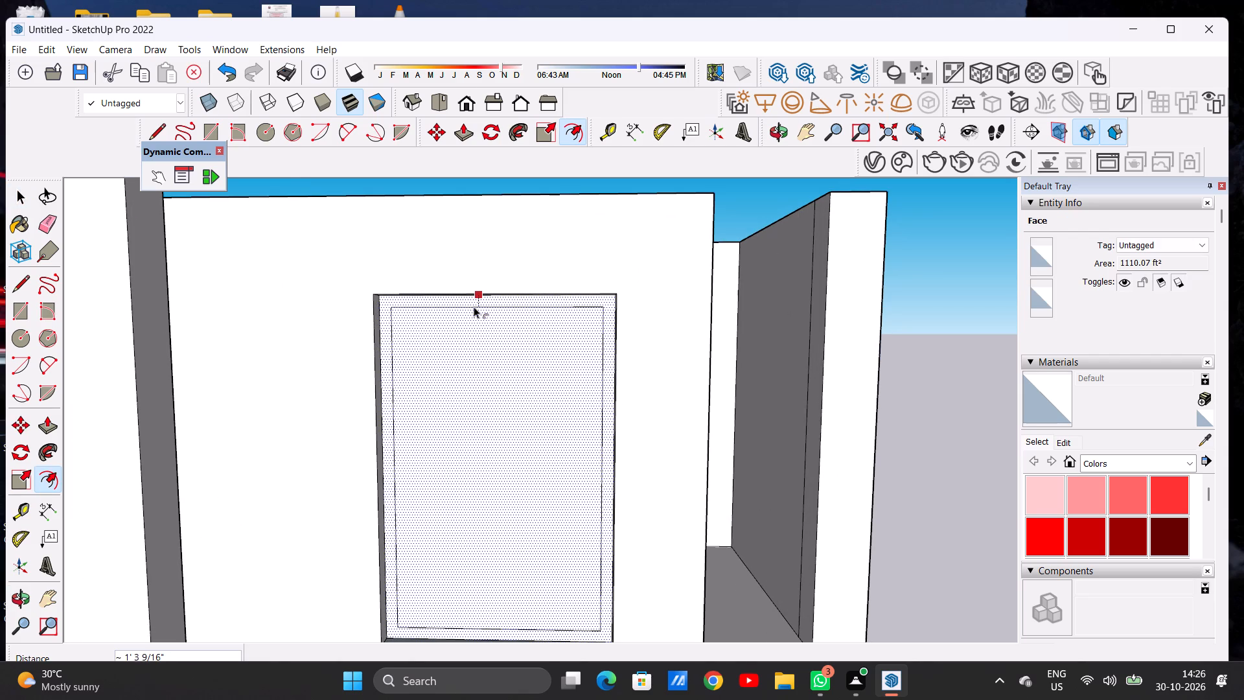
pyautogui.click(476, 309)
pyautogui.press('space')
# Examine the whole house from the front and above, checking the new upper wall panel, the door and the balcony border.
pyautogui.scroll(-8, 569, 407)
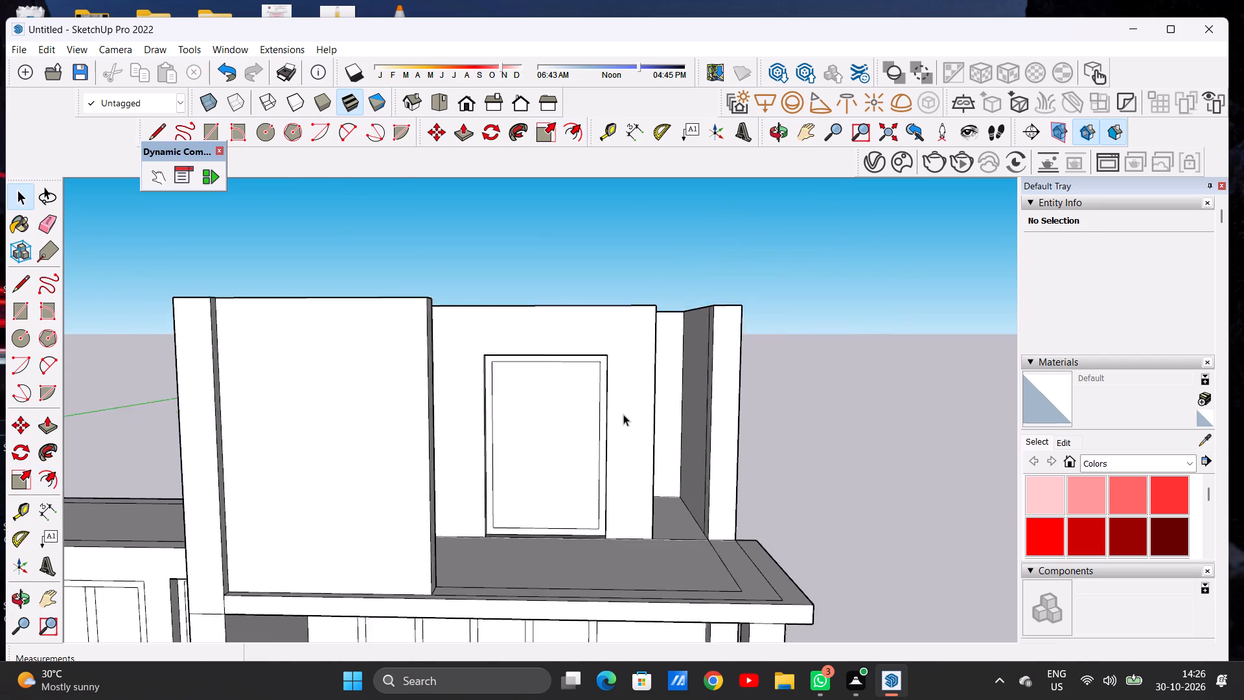
pyautogui.scroll(-5, 623, 414)
pyautogui.moveTo(609, 467); pyautogui.dragTo(607, 554, button='middle')
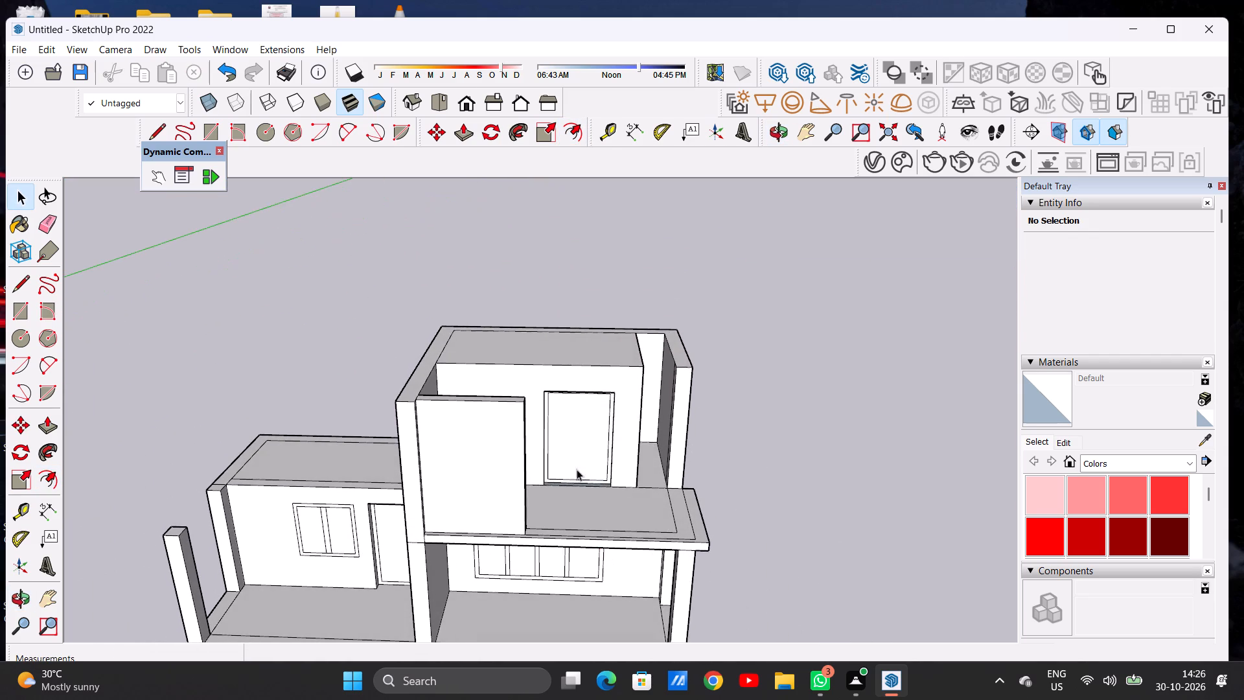
pyautogui.scroll(-11, 571, 394)
pyautogui.moveTo(581, 486); pyautogui.dragTo(574, 382, button='middle')
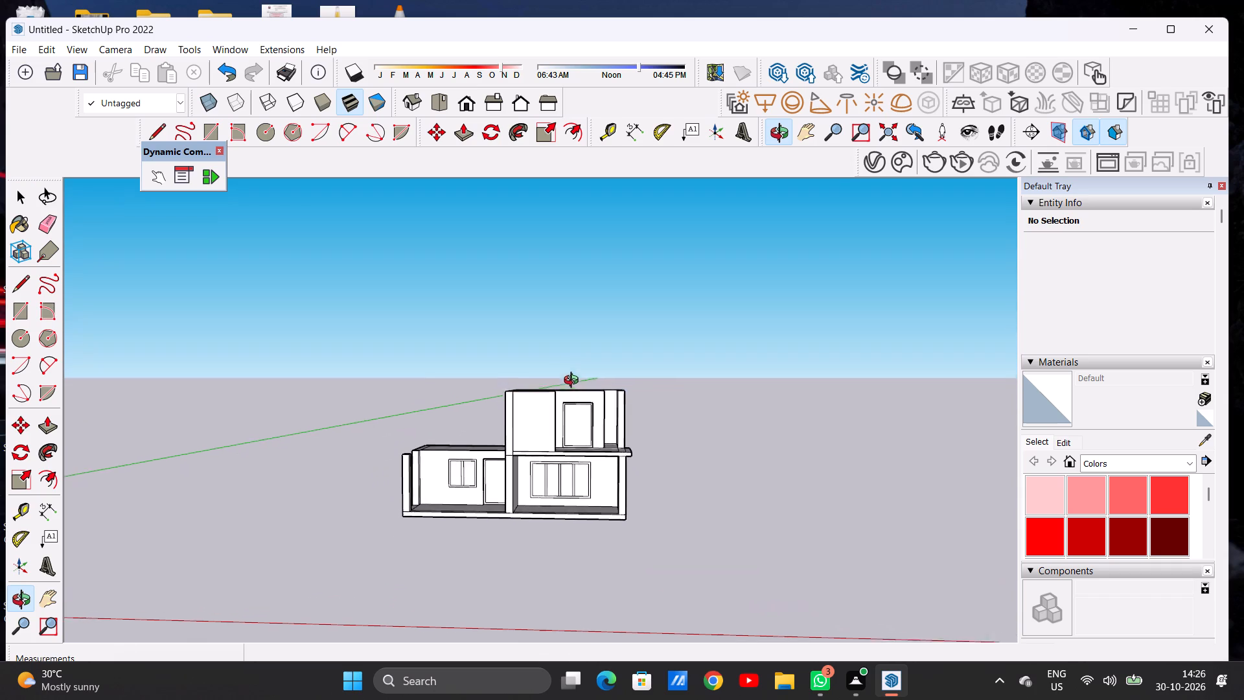
pyautogui.moveTo(574, 382); pyautogui.dragTo(581, 377, button='middle')
pyautogui.scroll(6, 551, 425)
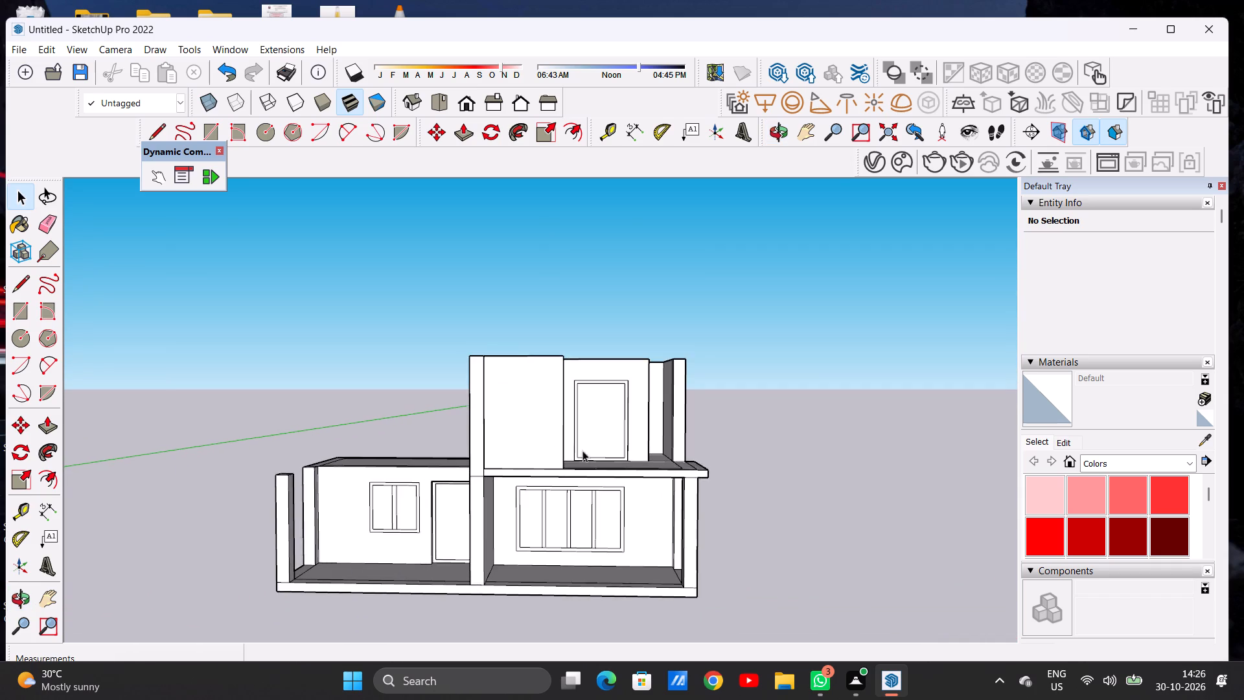
pyautogui.scroll(-7, 586, 450)
pyautogui.moveTo(591, 443); pyautogui.dragTo(595, 530, button='middle')
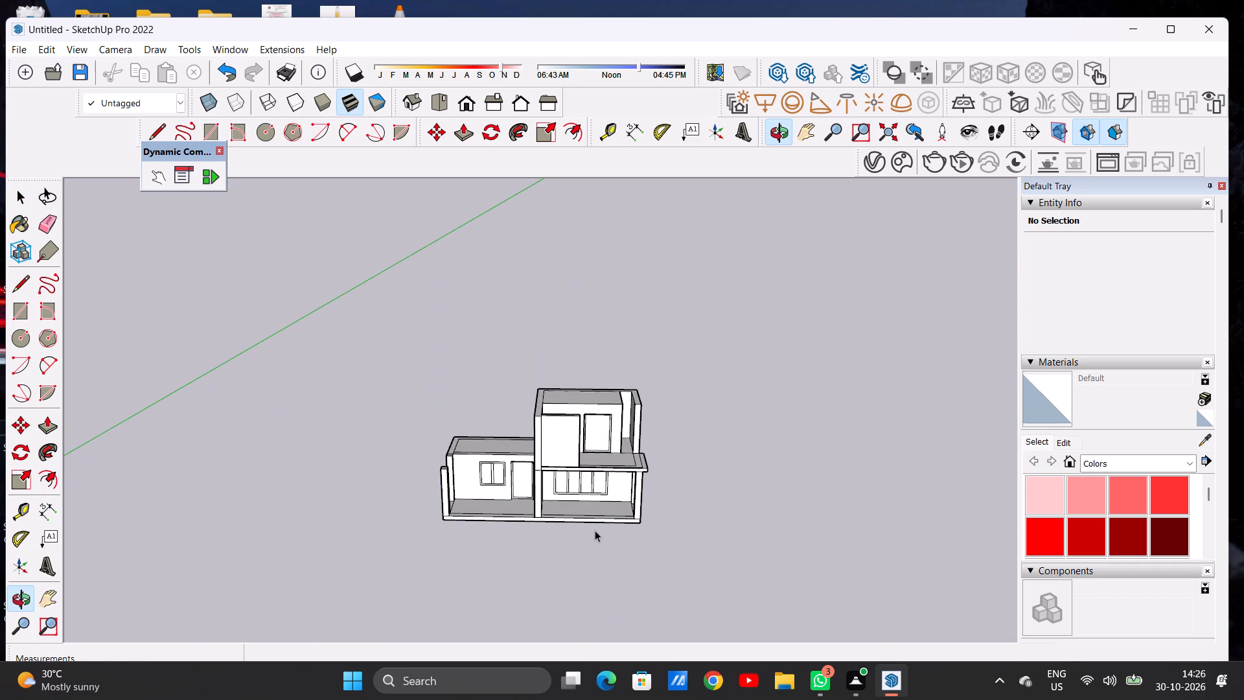
pyautogui.moveTo(571, 524); pyautogui.dragTo(555, 440, button='middle')
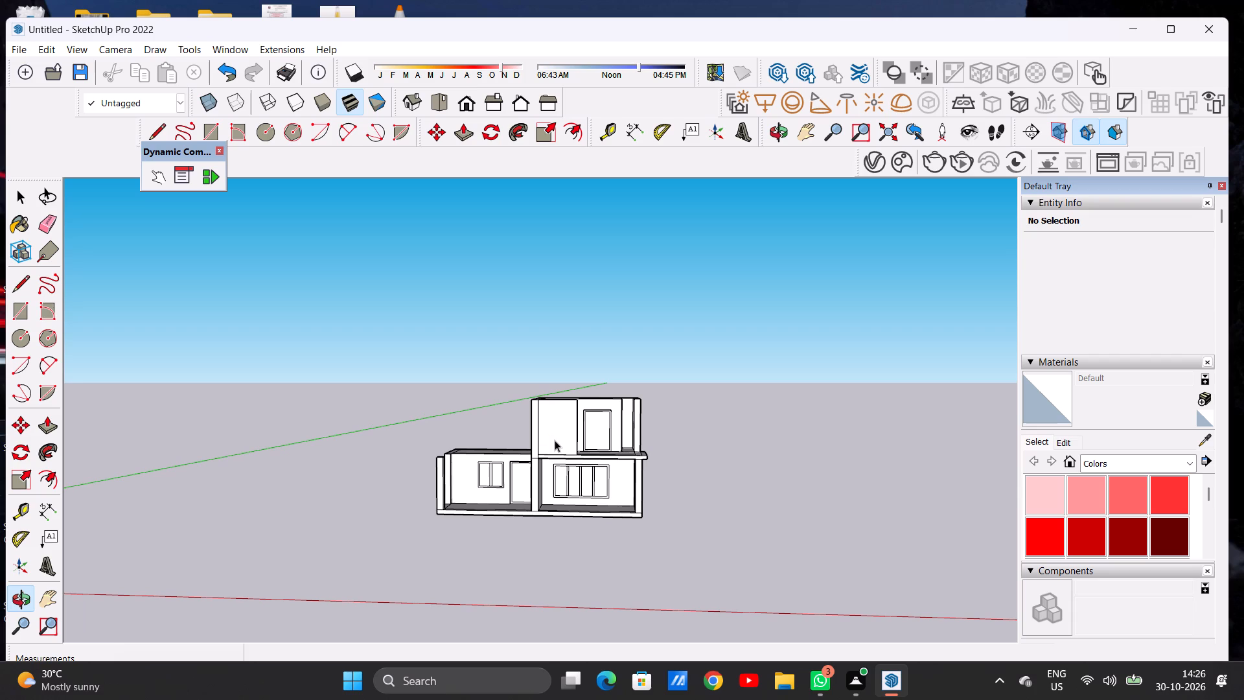
pyautogui.scroll(-5, 555, 441)
pyautogui.scroll(5, 552, 463)
pyautogui.scroll(-1, 552, 463)
pyautogui.scroll(1, 552, 463)
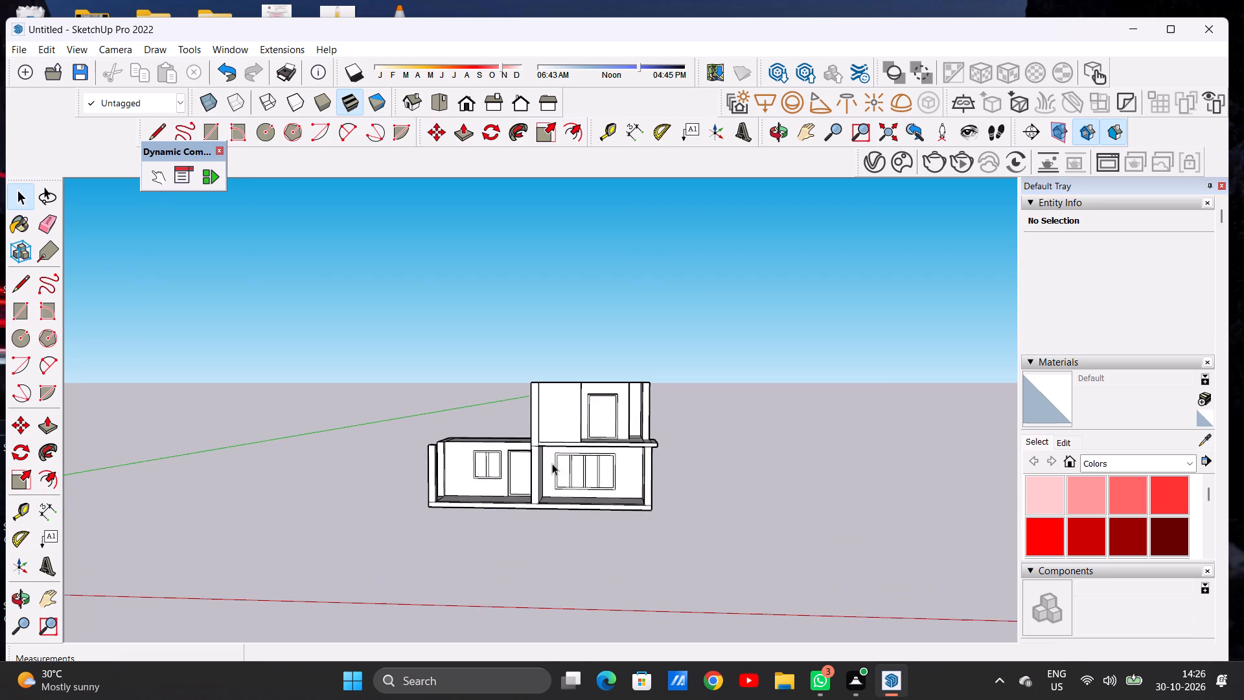
pyautogui.scroll(5, 553, 461)
pyautogui.scroll(-5, 560, 488)
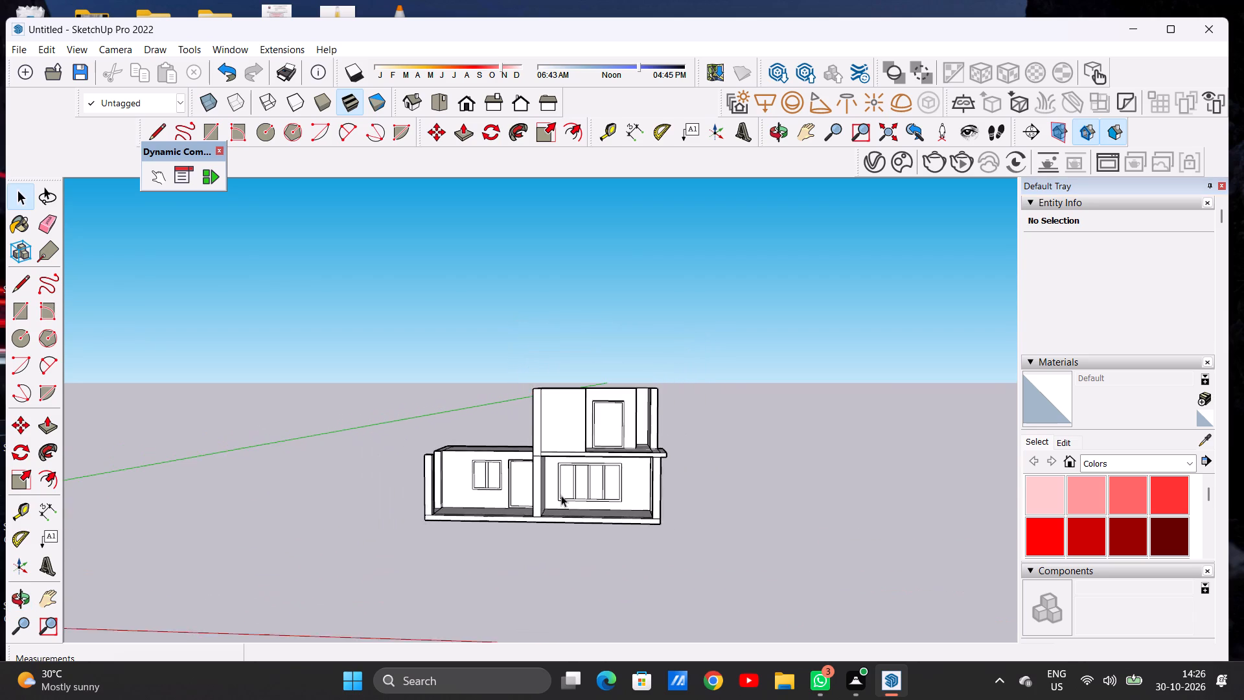
pyautogui.scroll(-3, 561, 495)
pyautogui.scroll(6, 571, 485)
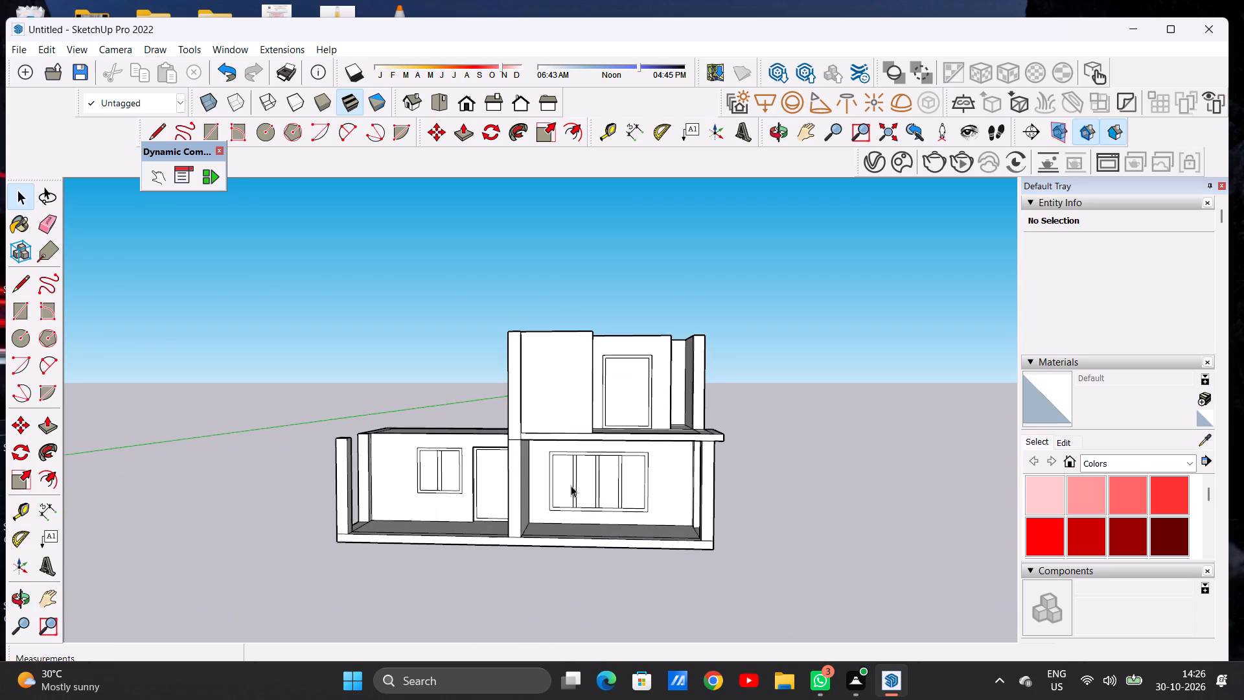
pyautogui.scroll(7, 610, 332)
pyautogui.scroll(-4, 579, 401)
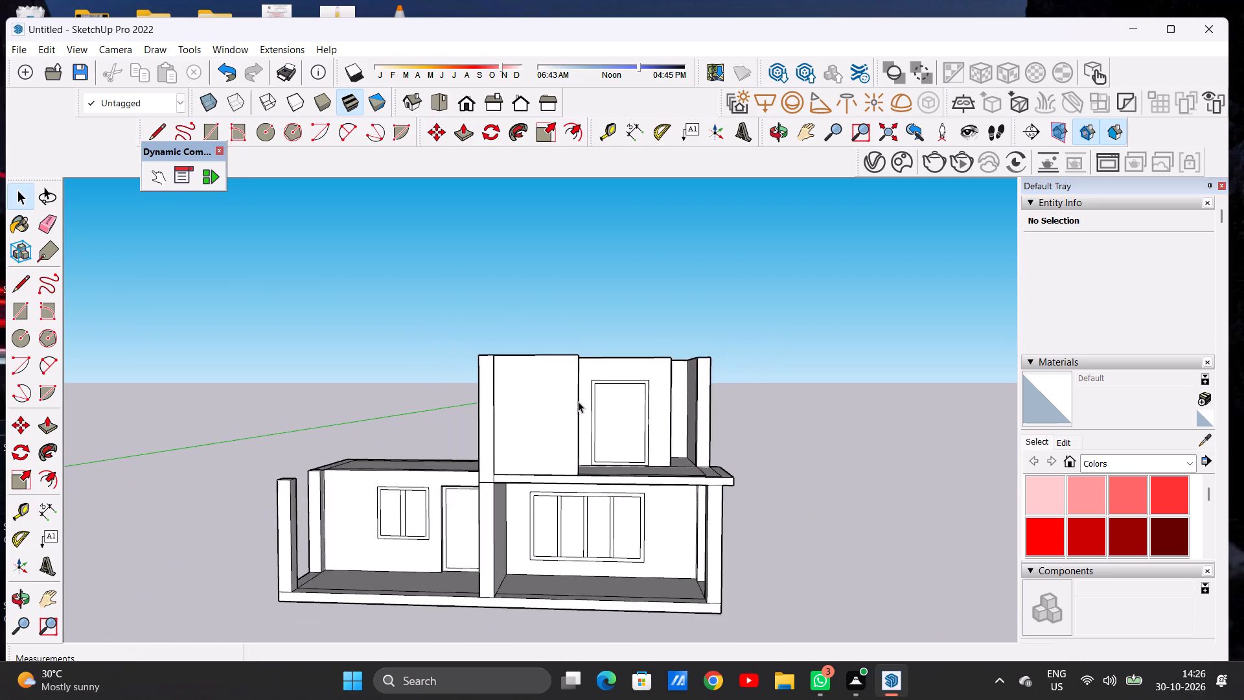
pyautogui.scroll(-3, 578, 401)
pyautogui.moveTo(599, 390); pyautogui.dragTo(645, 412, button='middle')
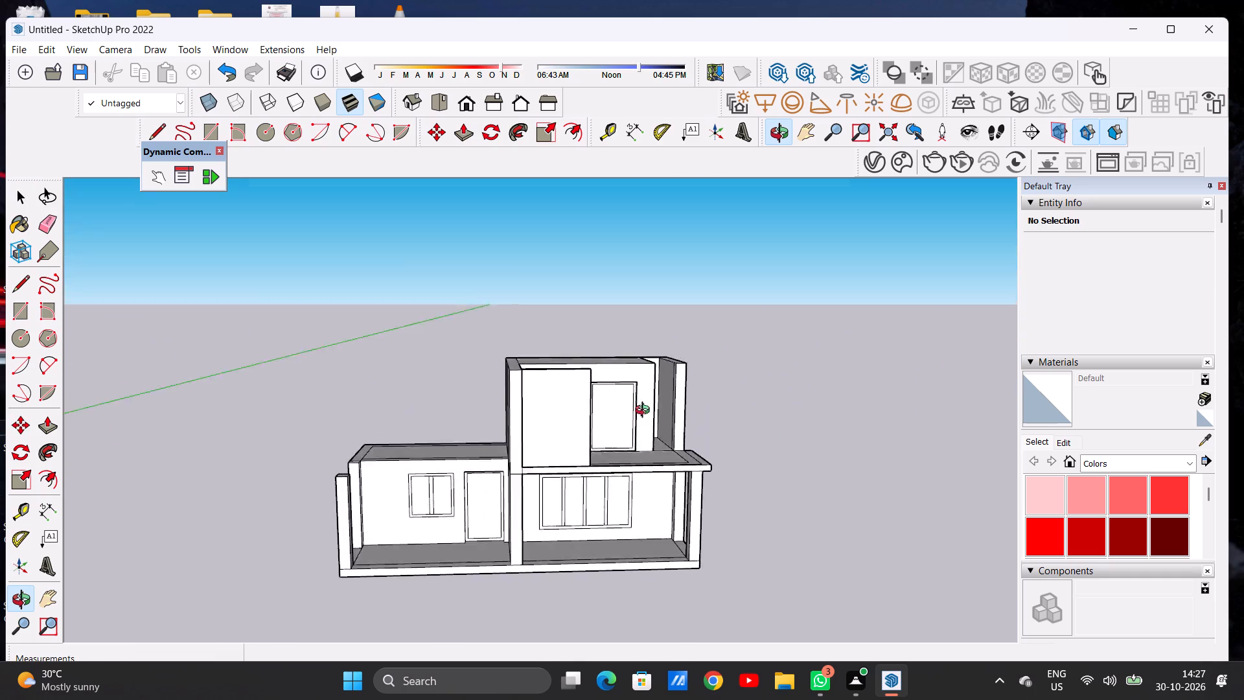
pyautogui.moveTo(645, 412); pyautogui.dragTo(625, 439, button='middle')
pyautogui.scroll(-4, 570, 437)
pyautogui.moveTo(612, 454); pyautogui.dragTo(614, 470, button='middle')
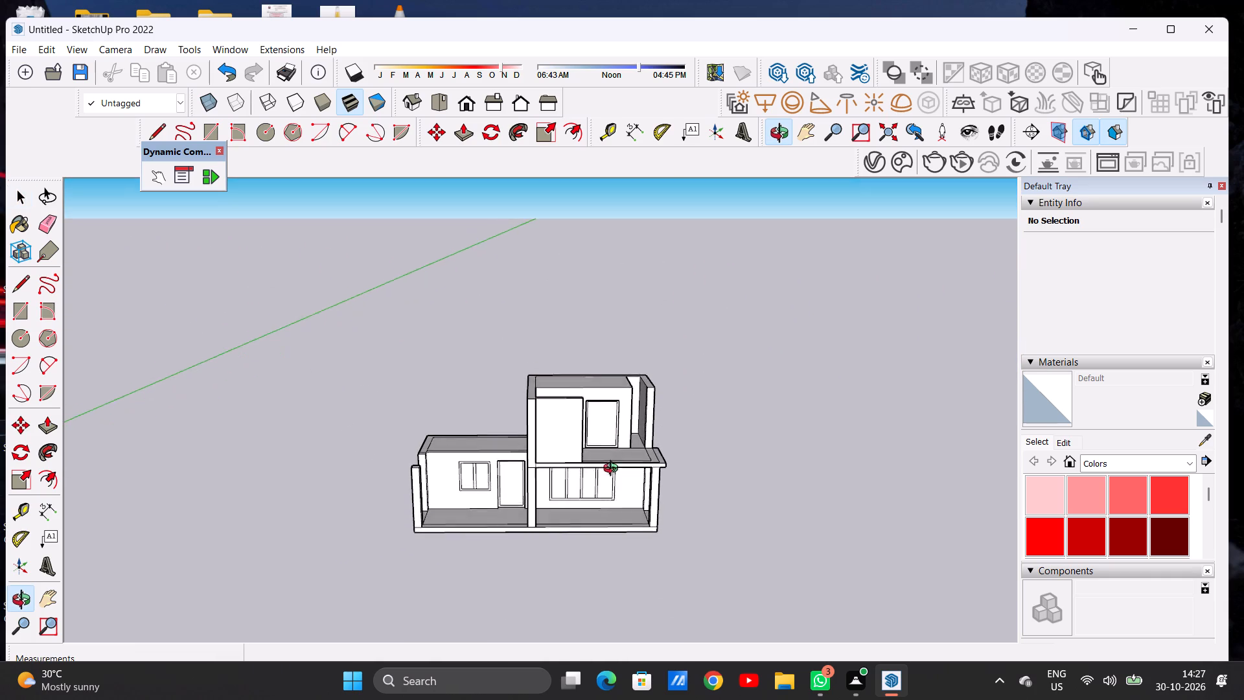
pyautogui.moveTo(614, 470); pyautogui.dragTo(611, 506, button='middle')
pyautogui.scroll(2, 651, 459)
pyautogui.scroll(-2, 651, 459)
pyautogui.scroll(11, 651, 459)
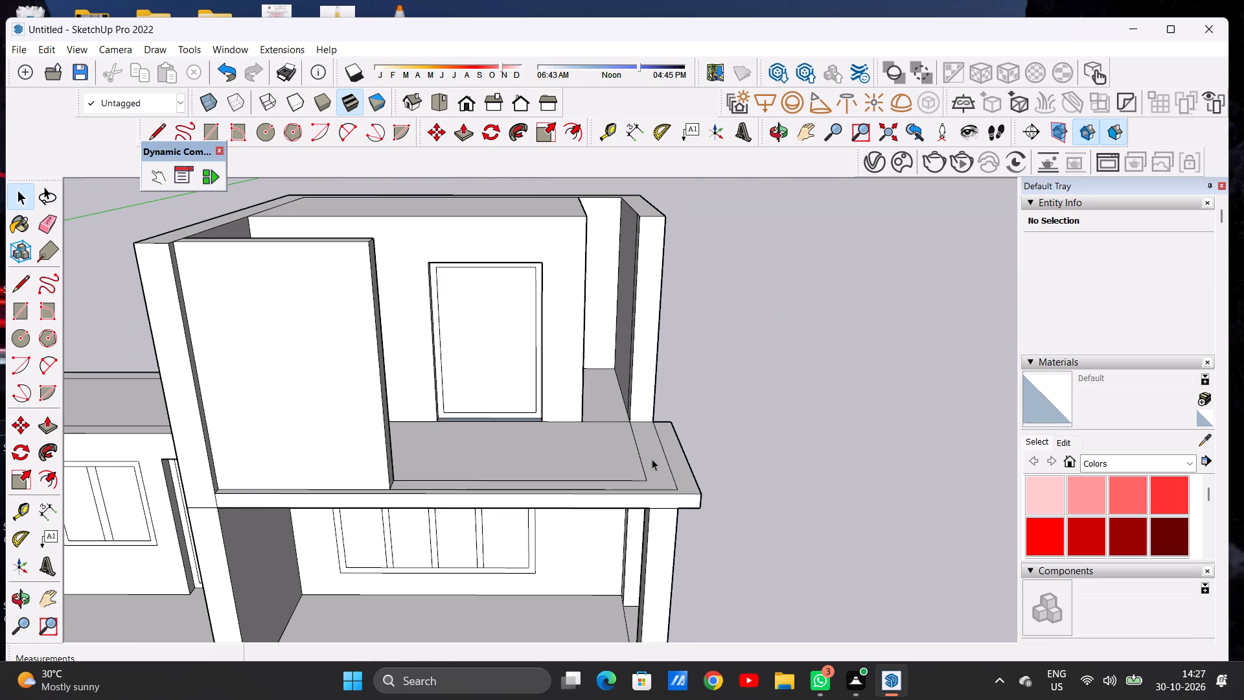
# Draw a line about 33'-1" along the balcony's side border from the wall post's base, plus a segment of about 1'-11" joining it to the inner border corner.
pyautogui.scroll(-4, 590, 432)
pyautogui.moveTo(640, 434); pyautogui.dragTo(634, 458, button='middle')
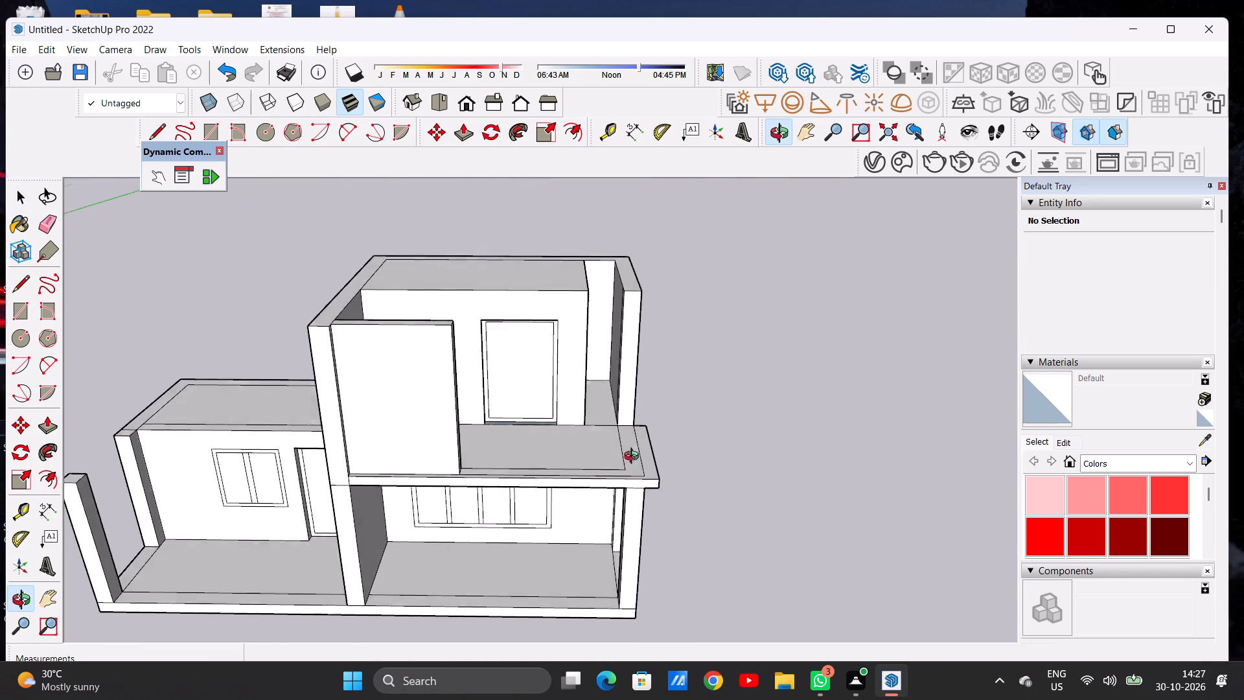
pyautogui.moveTo(634, 458); pyautogui.dragTo(630, 519, button='middle')
pyautogui.scroll(6, 627, 460)
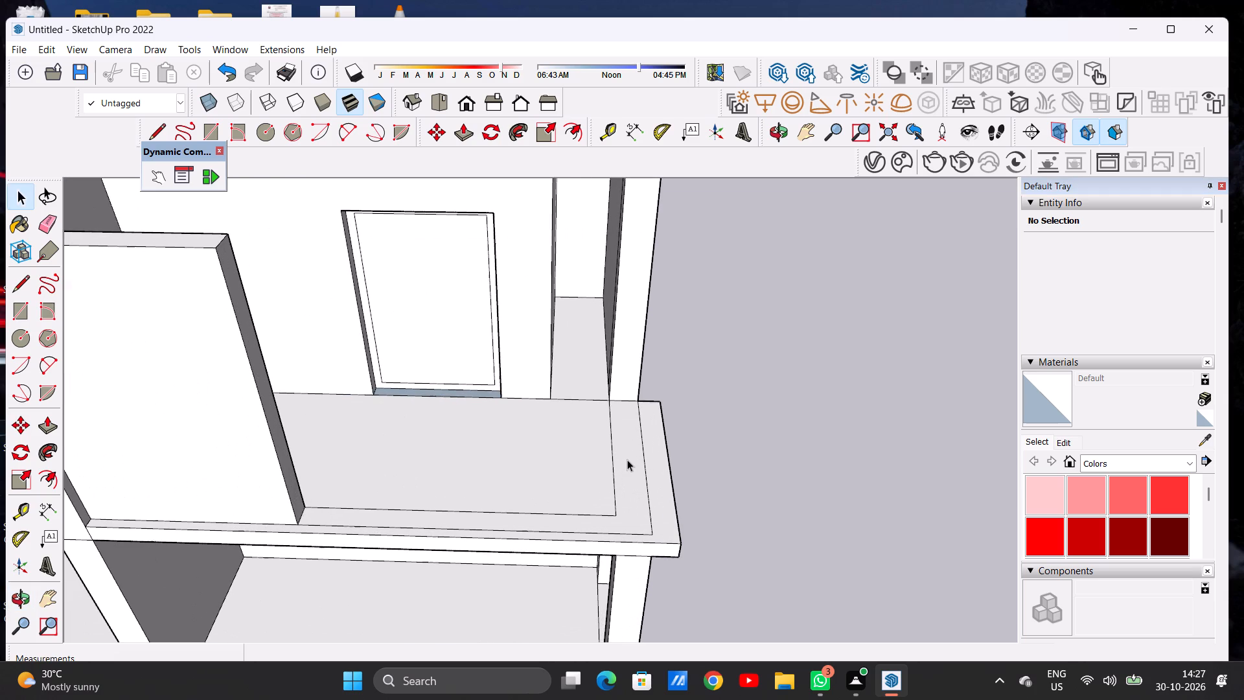
pyautogui.press('l')
pyautogui.scroll(1, 627, 421)
pyautogui.scroll(-1, 627, 421)
pyautogui.scroll(3, 627, 421)
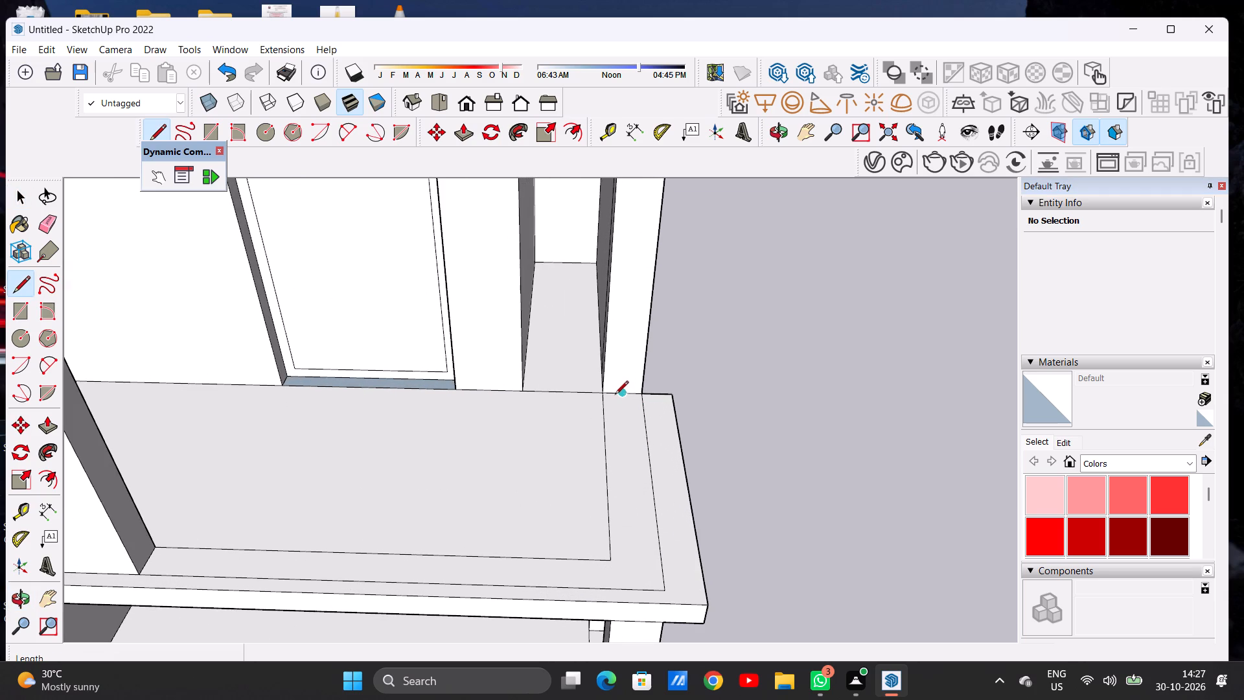
pyautogui.scroll(3, 614, 399)
pyautogui.scroll(-1, 614, 401)
pyautogui.scroll(2, 614, 402)
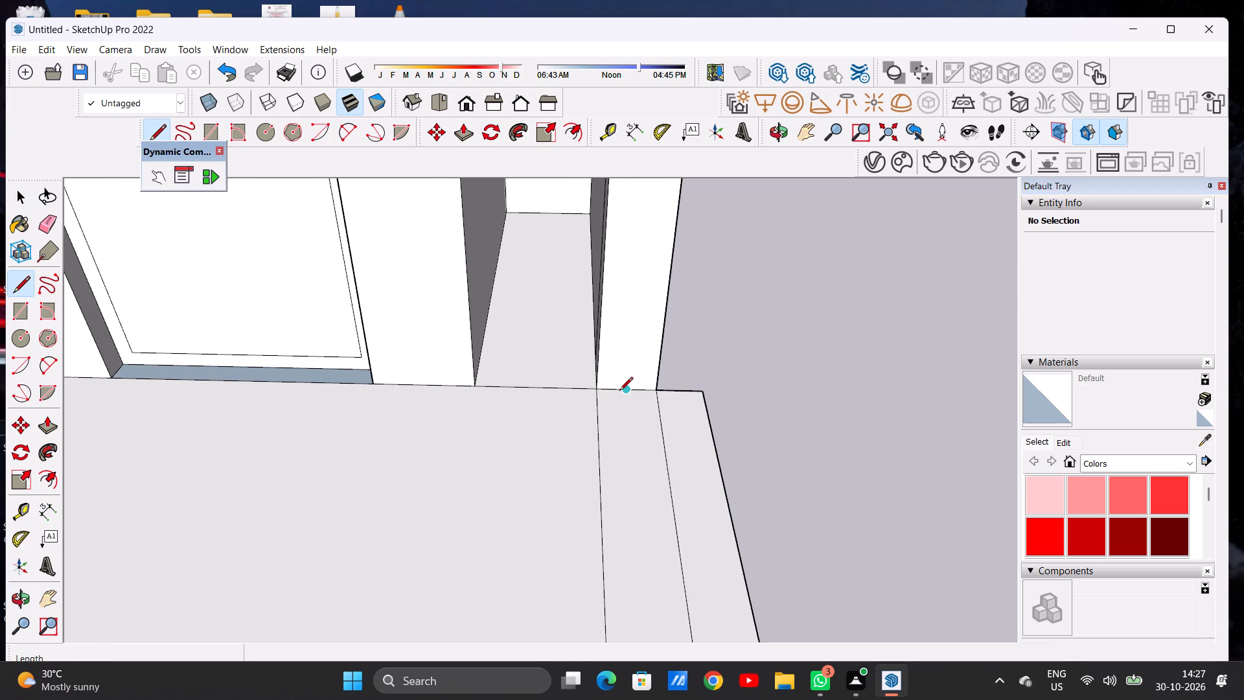
pyautogui.click(616, 389)
pyautogui.scroll(-15, 619, 397)
pyautogui.scroll(-1, 621, 460)
pyautogui.scroll(1, 621, 460)
pyautogui.scroll(-1, 621, 460)
pyautogui.scroll(8, 621, 460)
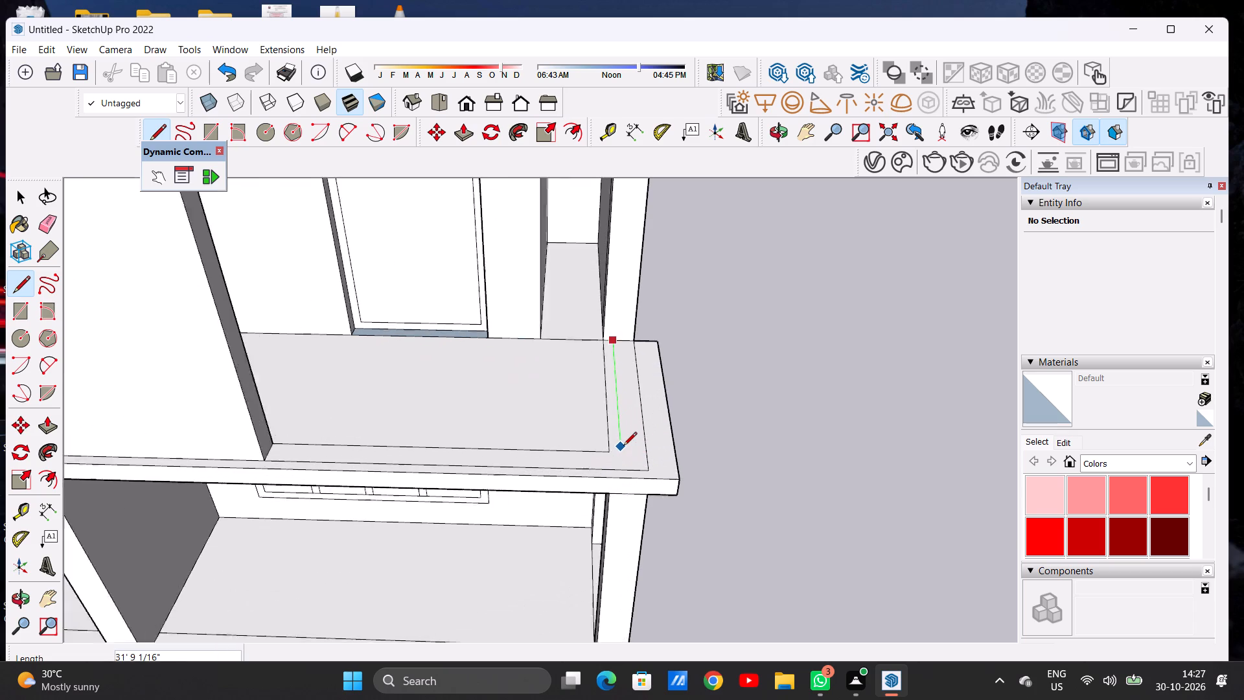
pyautogui.scroll(5, 623, 447)
pyautogui.scroll(-1, 623, 447)
pyautogui.scroll(8, 623, 447)
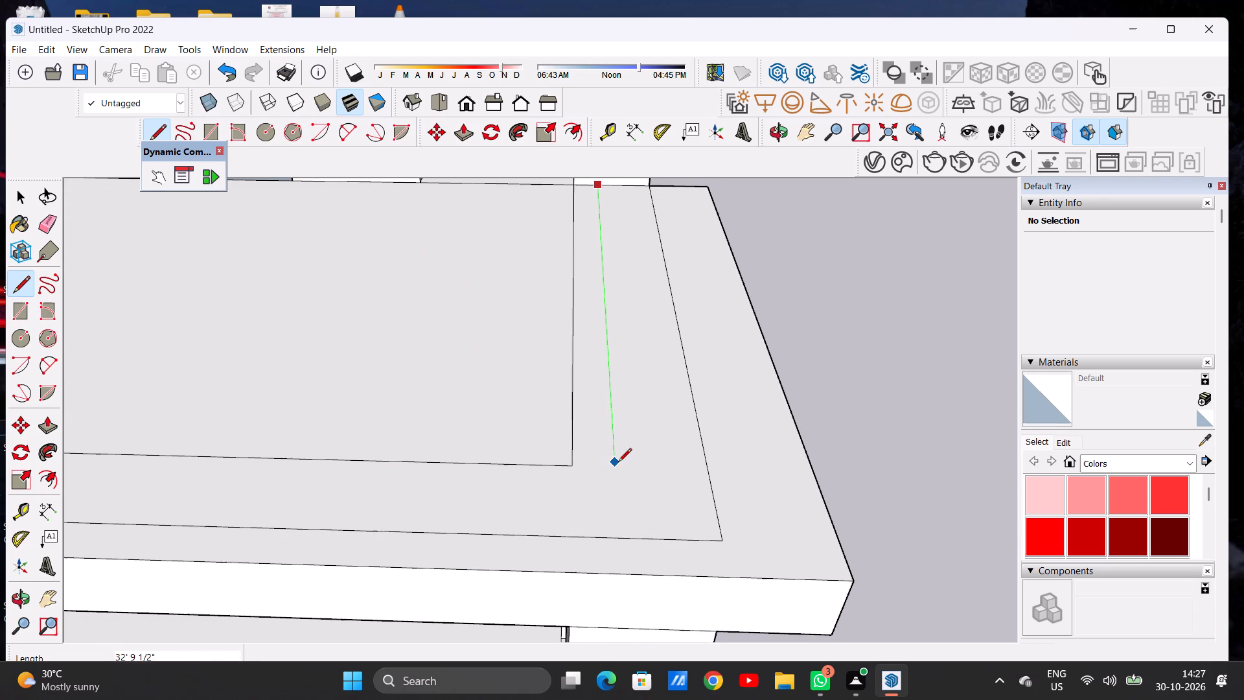
pyautogui.scroll(8, 617, 463)
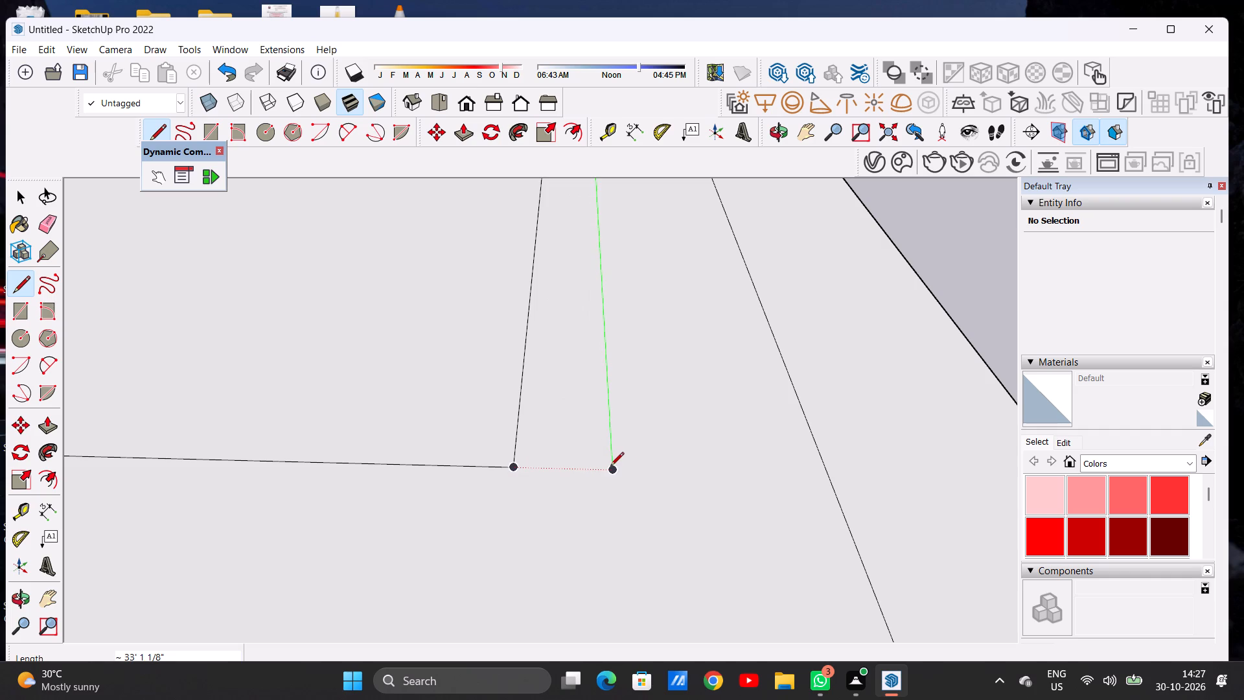
pyautogui.click(620, 467)
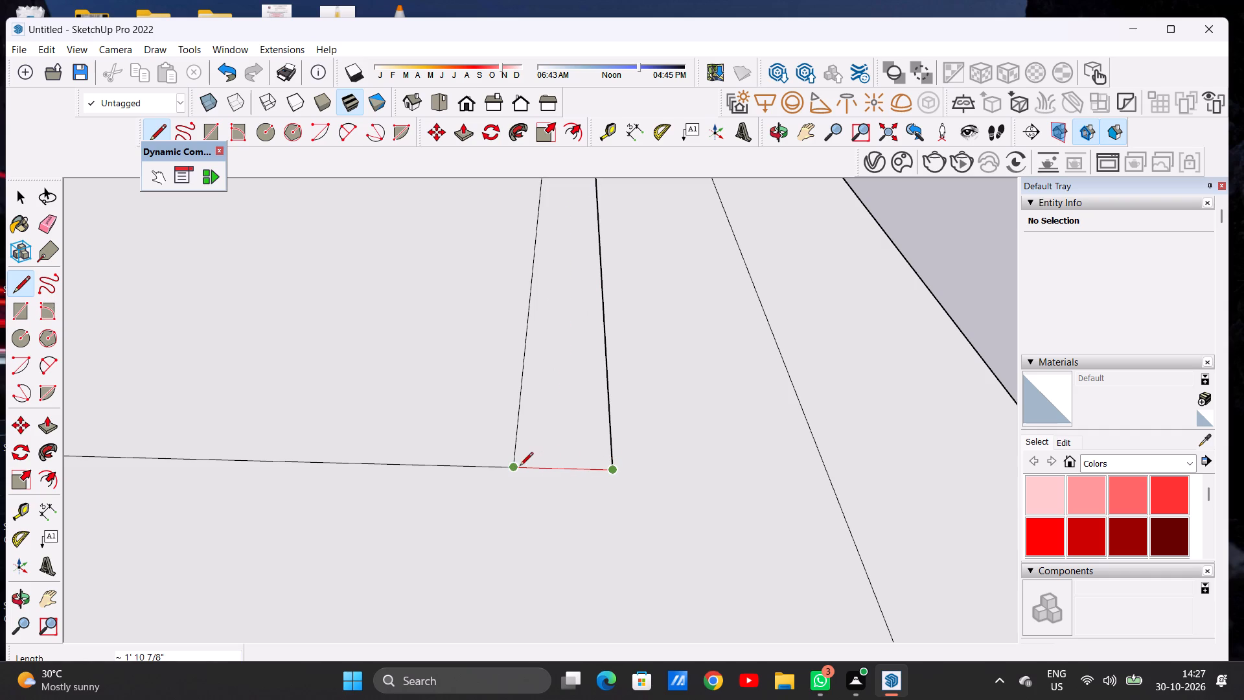
pyautogui.click(518, 467)
pyautogui.press('space')
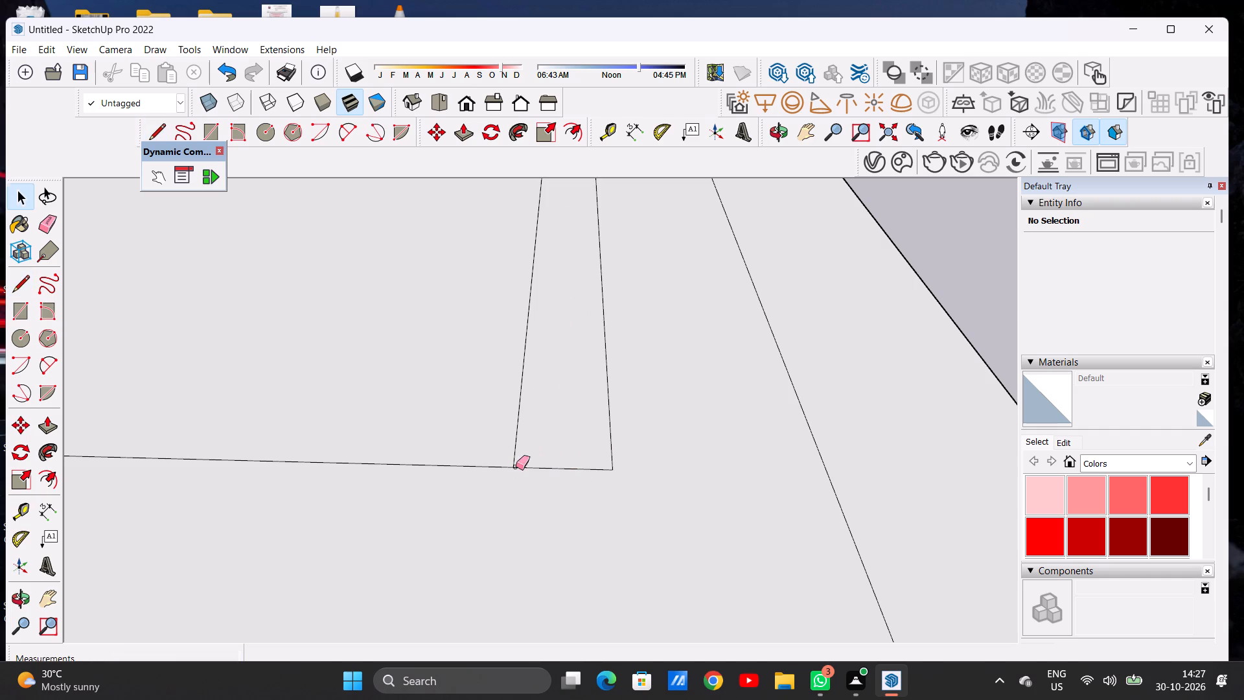
# Erase the old inner edge of the balcony's side border, leaving the newly drawn line as the inner boundary.
pyautogui.press('e')
pyautogui.moveTo(529, 403); pyautogui.dragTo(516, 408)
pyautogui.press('space')
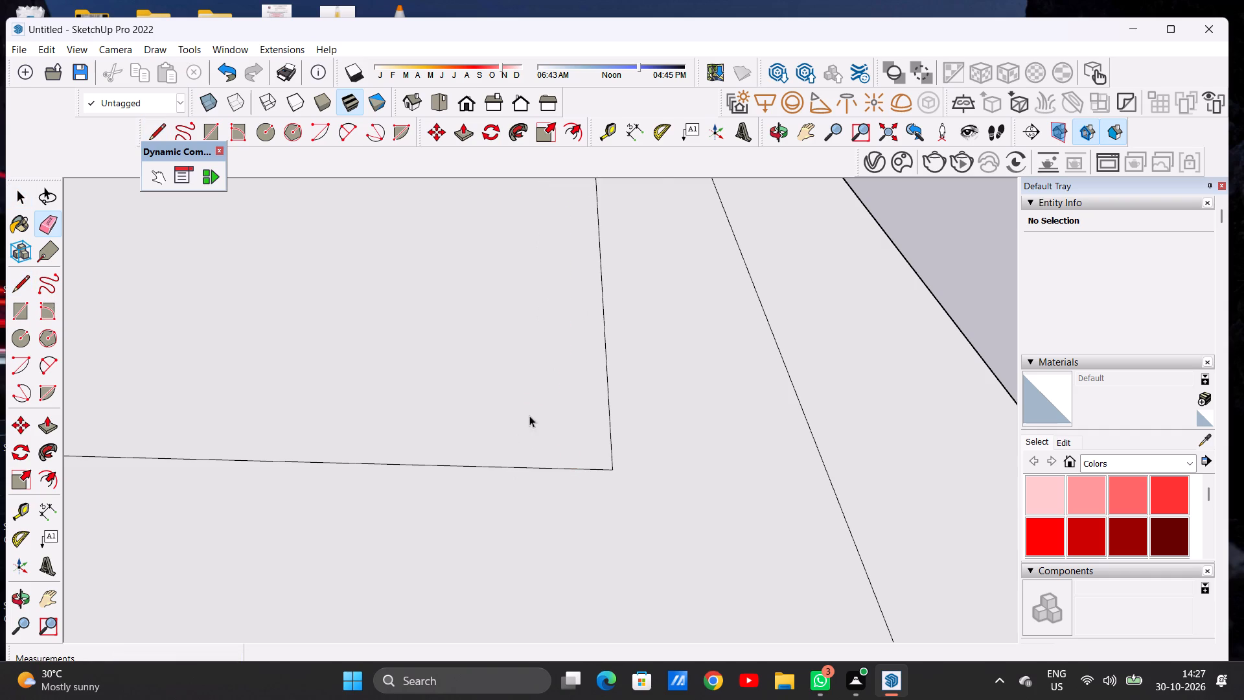
# Push/Pull the L-shaped inner border strip of the balcony floor upward as a low parapet wall along its front and side.
pyautogui.scroll(-8, 540, 432)
pyautogui.scroll(1, 613, 433)
pyautogui.scroll(-18, 615, 434)
pyautogui.moveTo(623, 457); pyautogui.dragTo(628, 479, button='middle')
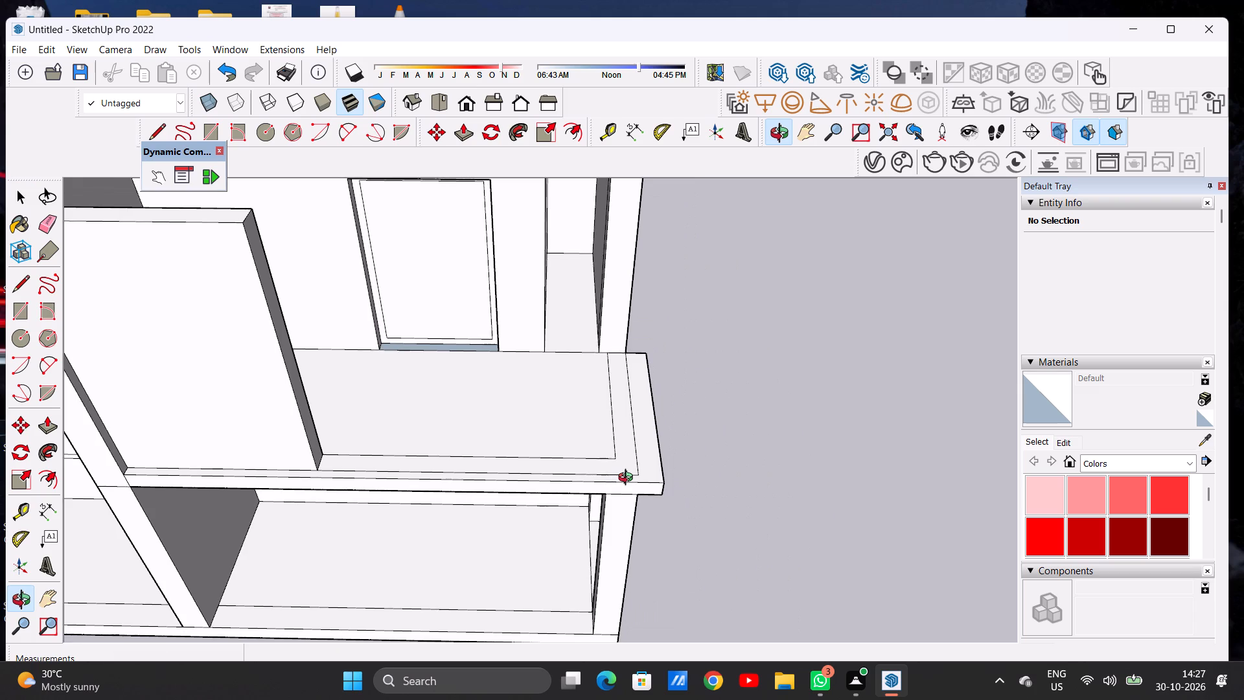
pyautogui.moveTo(628, 479); pyautogui.dragTo(623, 472, button='middle')
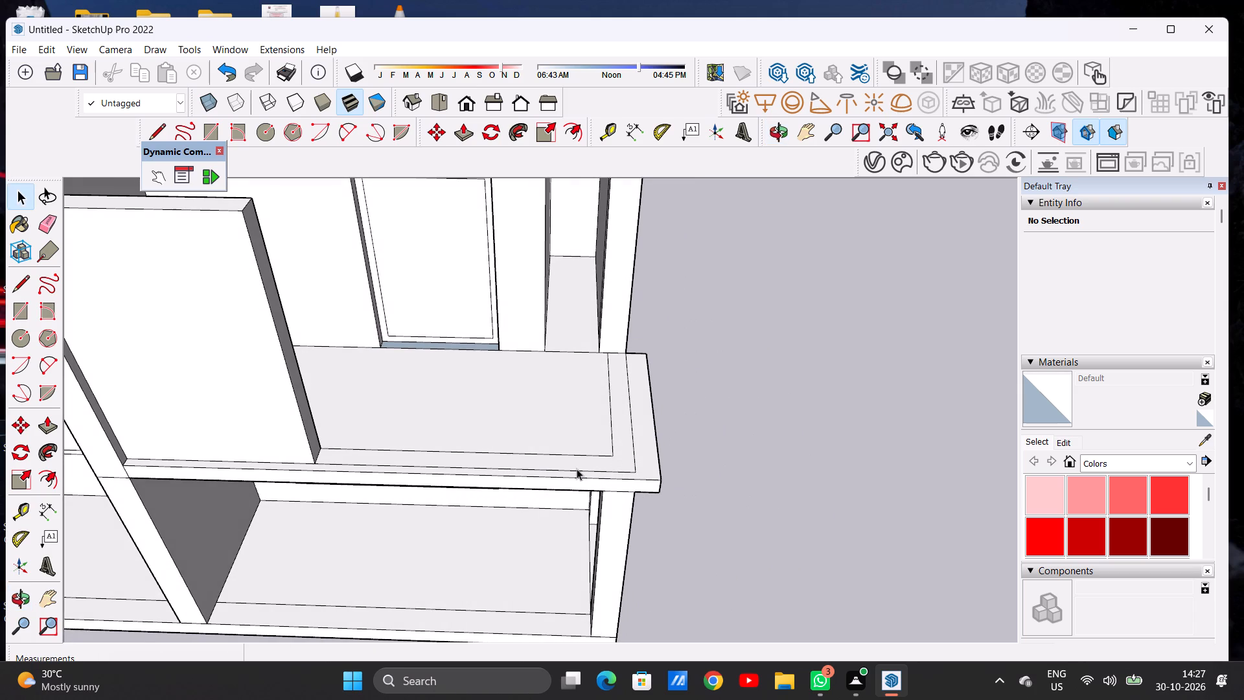
pyautogui.press('p')
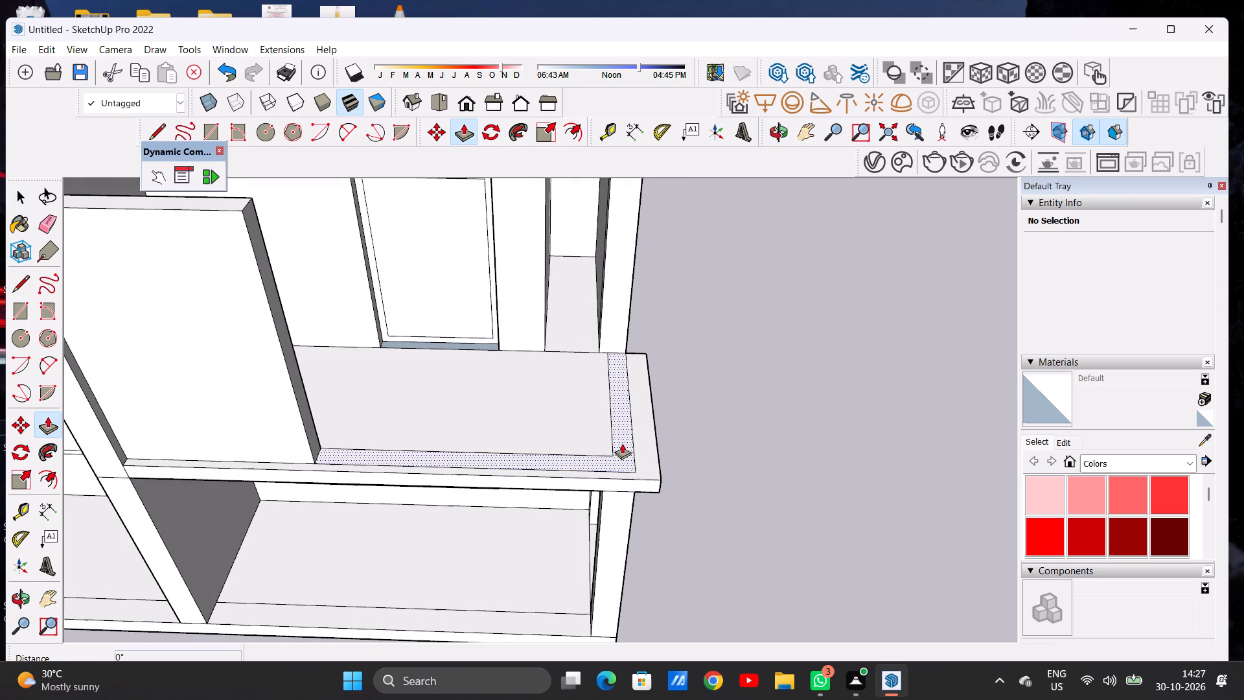
pyautogui.click(622, 443)
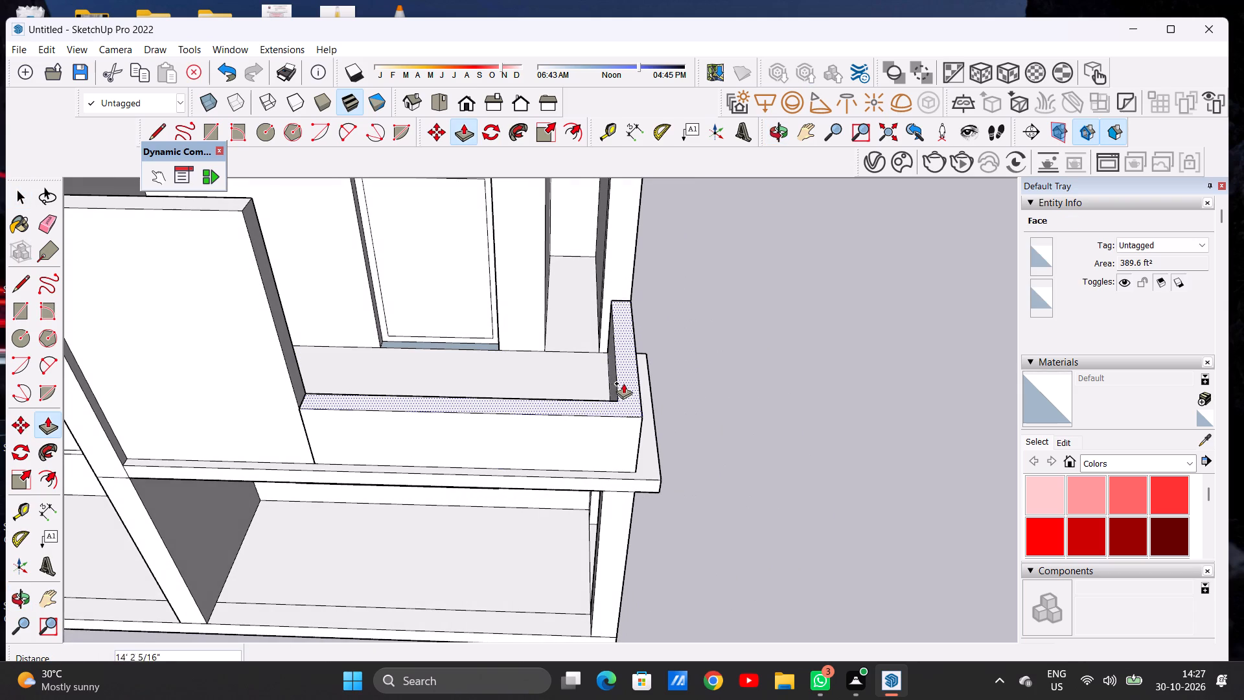
pyautogui.click(626, 373)
pyautogui.press('space')
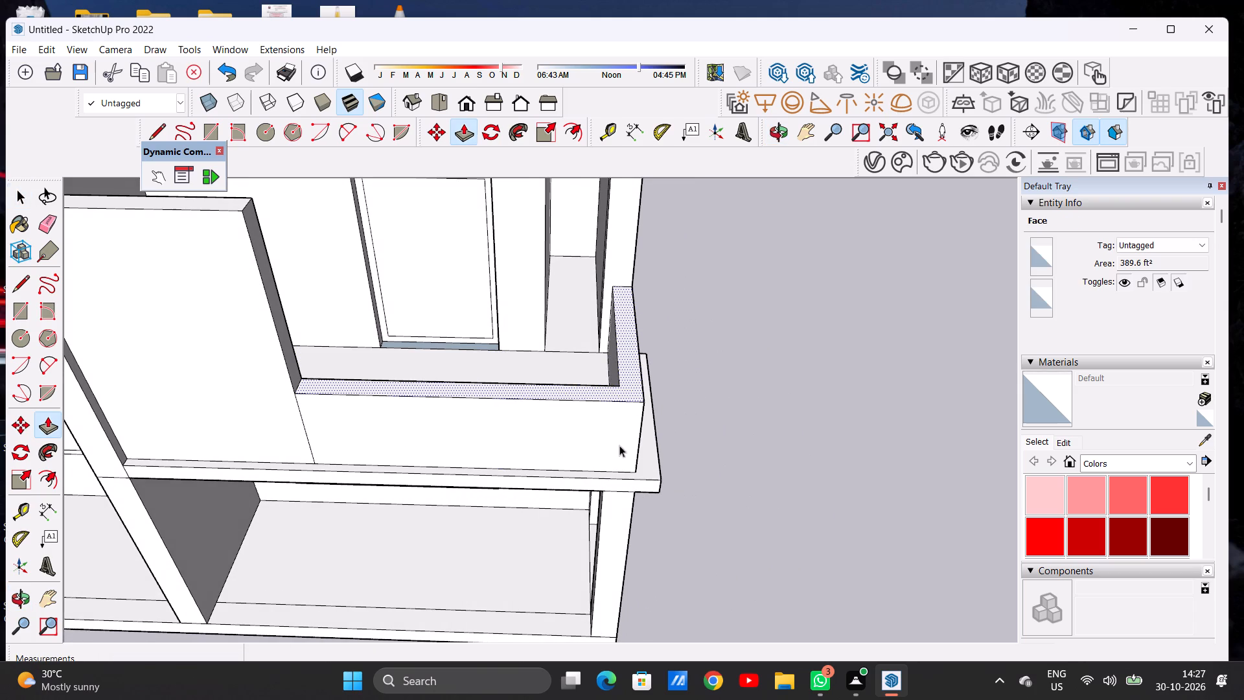
# Examine the house from the front and above, checking the balcony parapet against the upper side wall and door.
pyautogui.scroll(-4, 619, 453)
pyautogui.scroll(1, 613, 451)
pyautogui.scroll(-4, 613, 451)
pyautogui.moveTo(608, 480); pyautogui.dragTo(626, 314, button='middle')
pyautogui.scroll(-1, 569, 424)
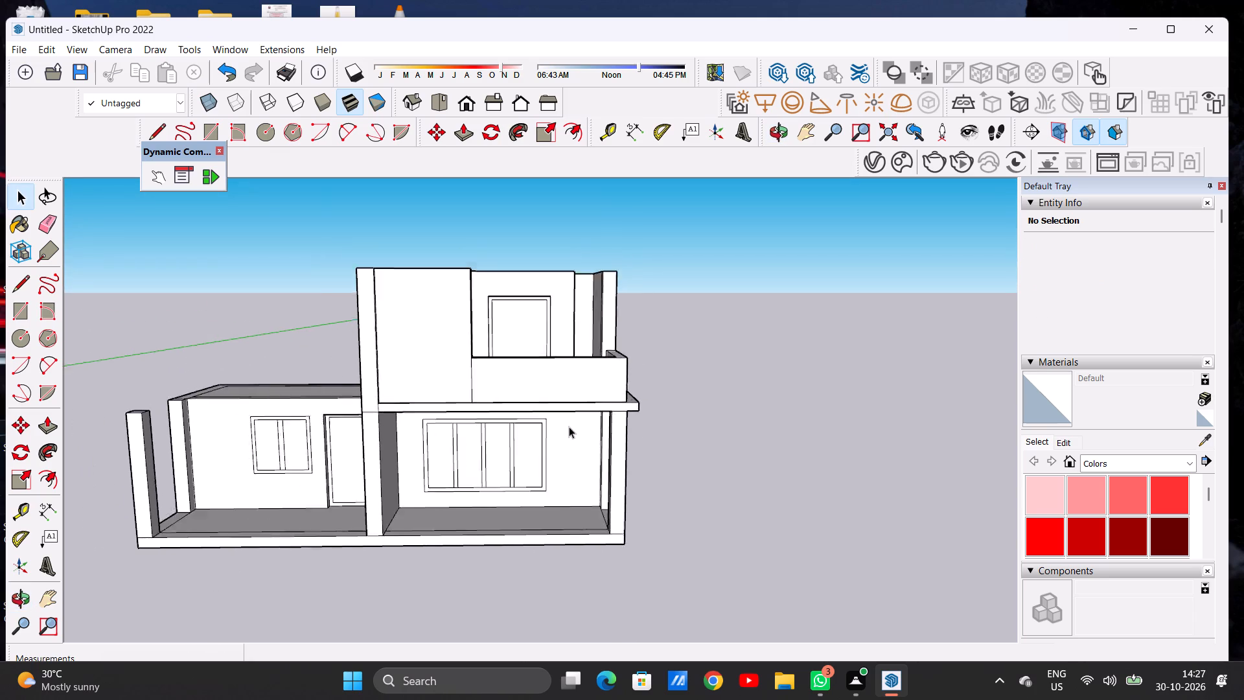
pyautogui.scroll(-4, 569, 426)
pyautogui.moveTo(568, 437); pyautogui.dragTo(555, 421, button='middle')
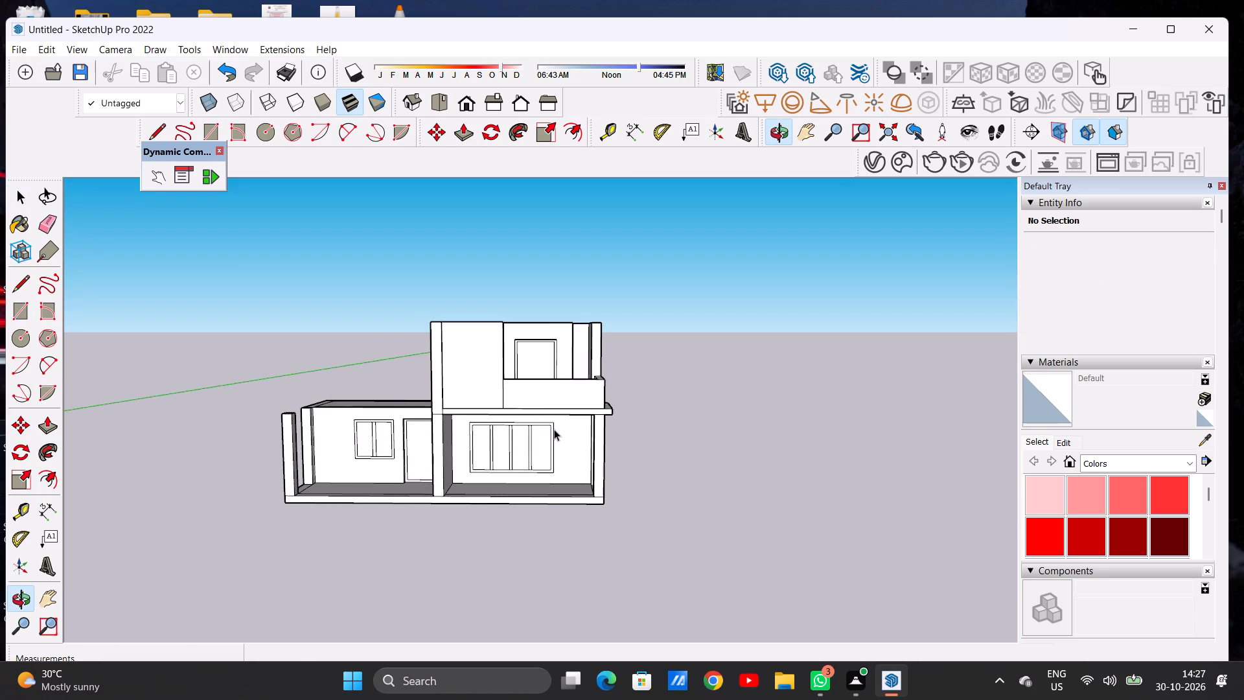
pyautogui.scroll(-2, 554, 429)
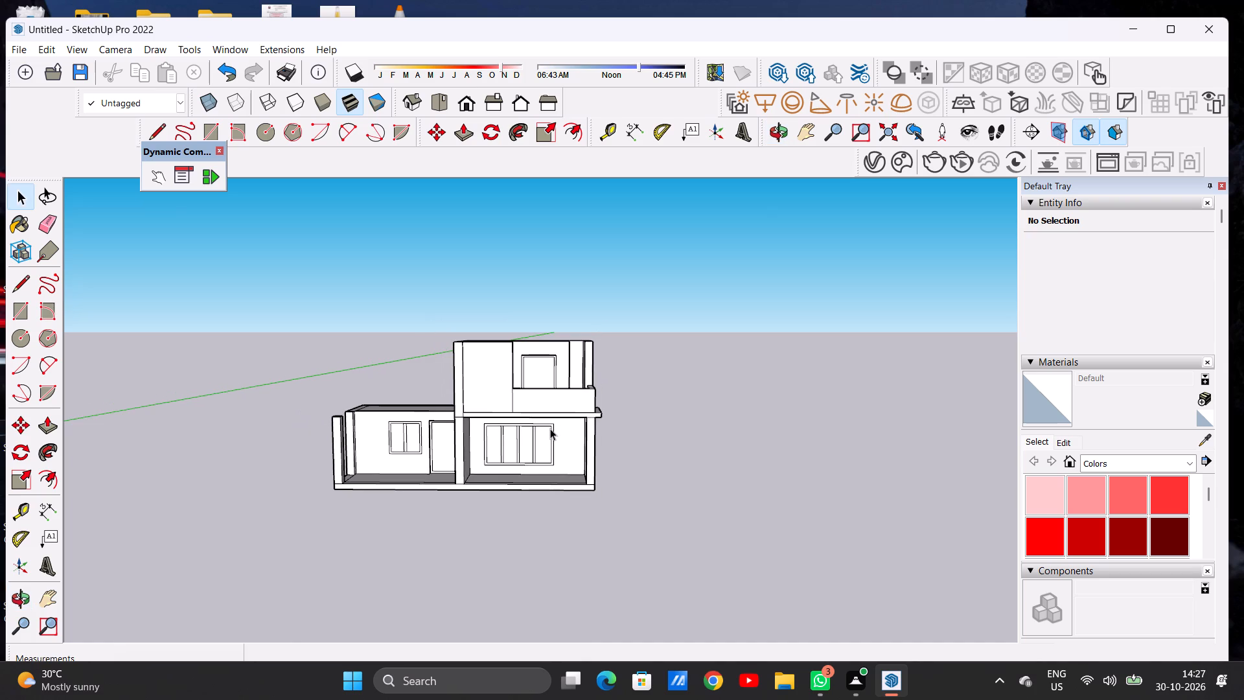
pyautogui.scroll(12, 557, 345)
pyautogui.moveTo(619, 338); pyautogui.dragTo(618, 355, button='middle')
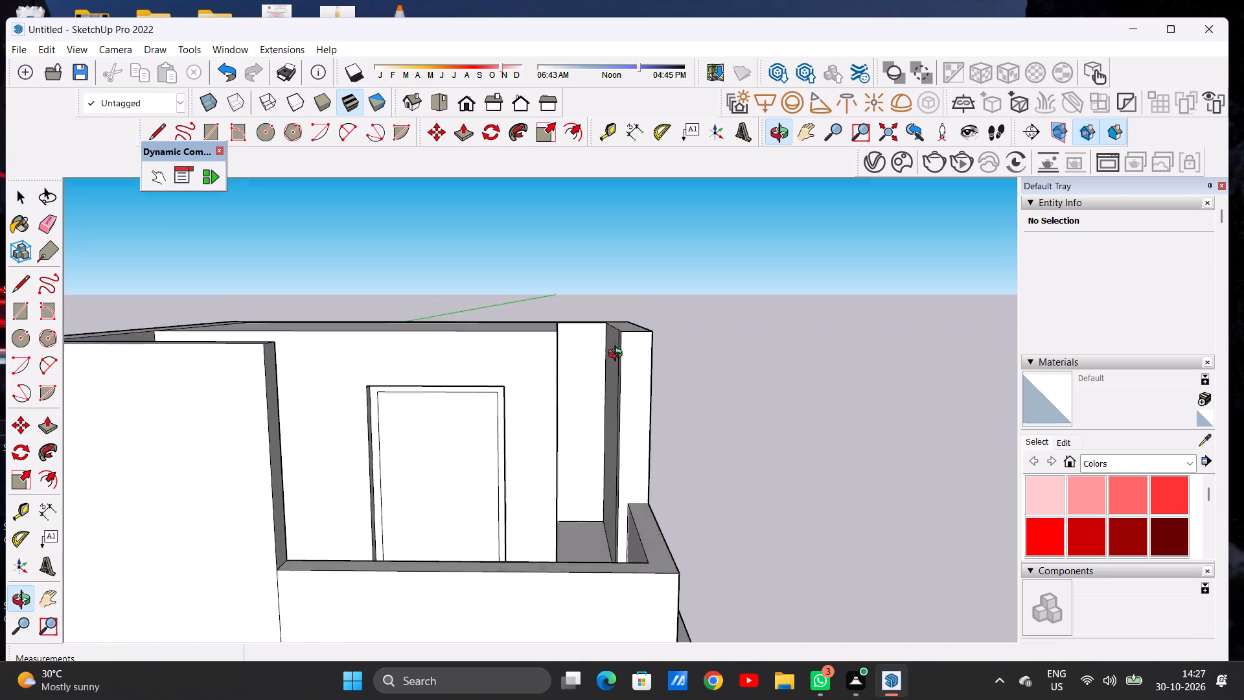
pyautogui.moveTo(618, 355); pyautogui.dragTo(610, 482, button='middle')
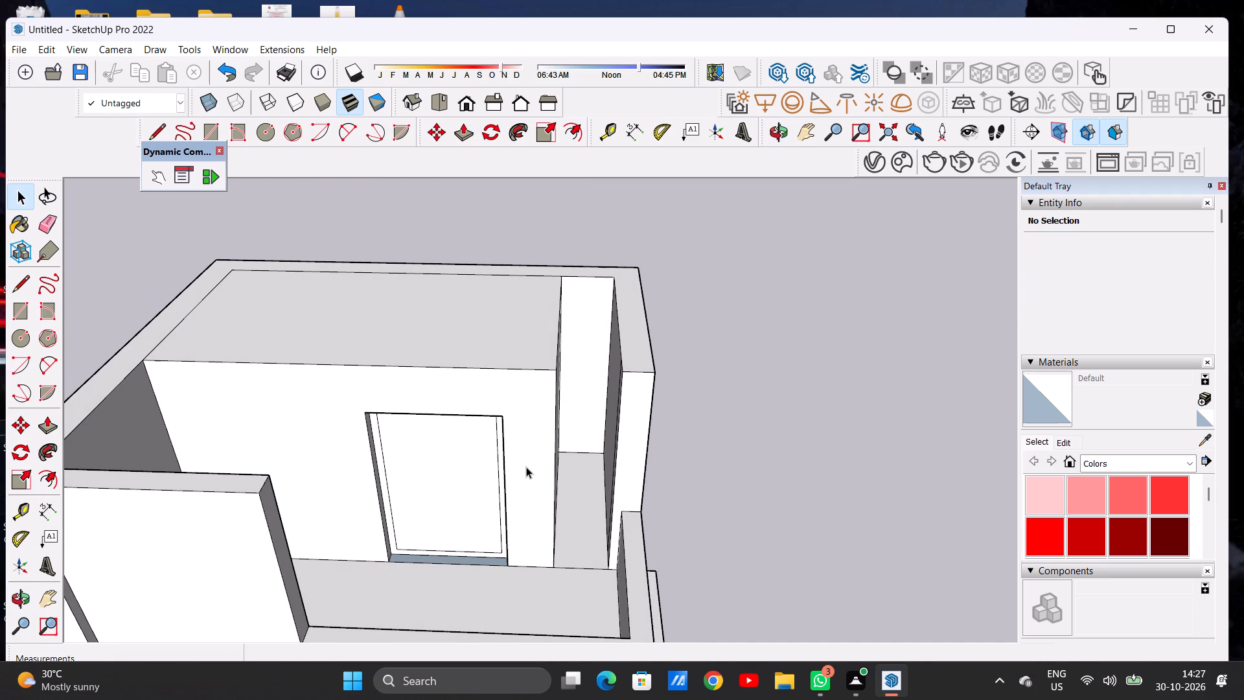
pyautogui.scroll(-1, 523, 469)
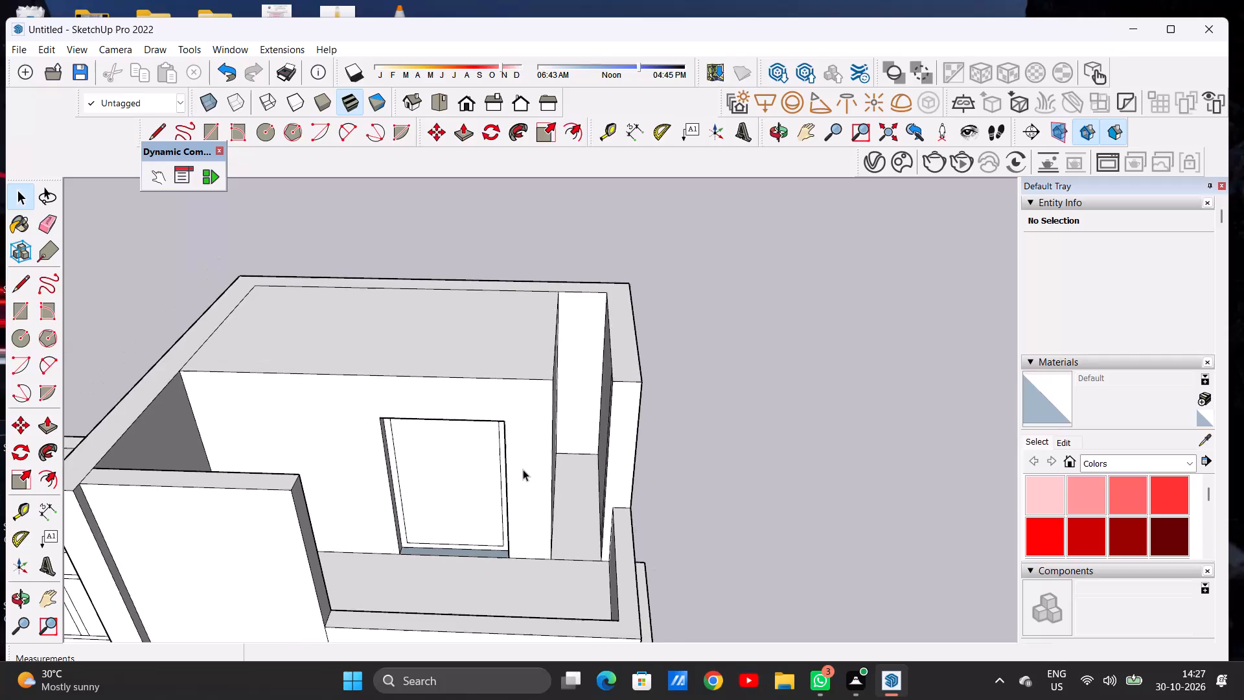
pyautogui.scroll(-5, 523, 469)
# Push the front end face of the upper-storey side wall back about 5', and again by about 26'-10", above the balcony parapet.
pyautogui.moveTo(588, 452); pyautogui.dragTo(452, 452, button='middle')
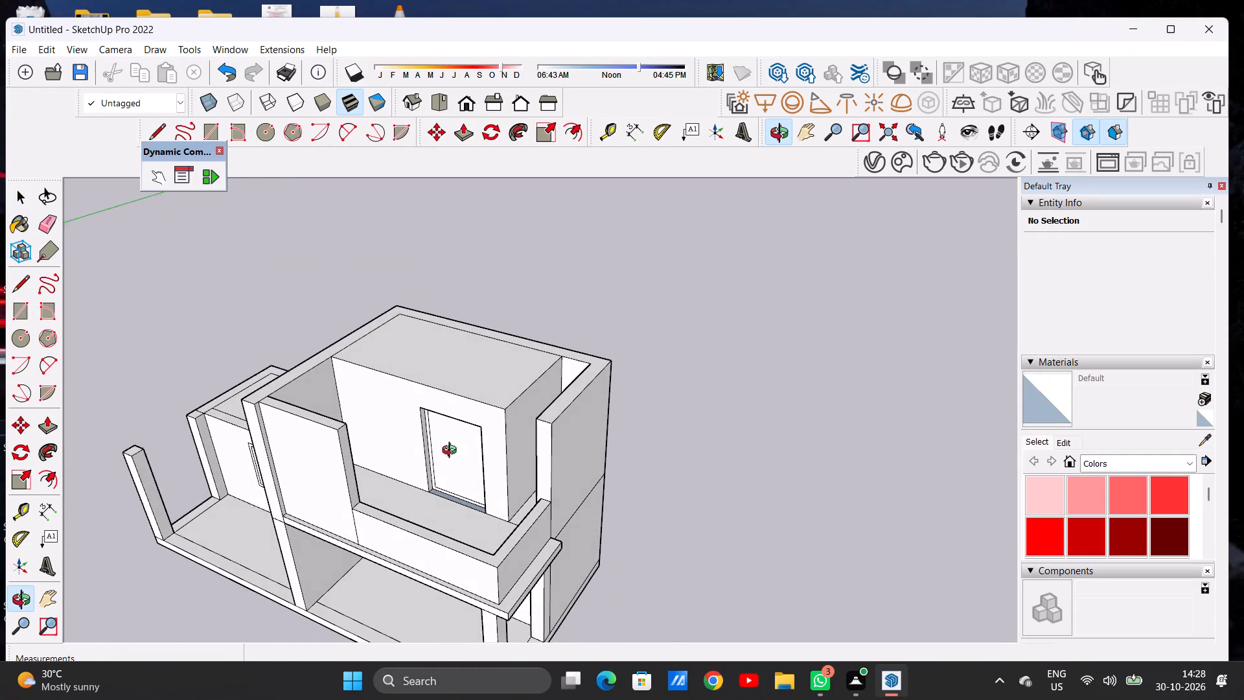
pyautogui.moveTo(452, 452); pyautogui.dragTo(452, 453, button='middle')
pyautogui.scroll(6, 579, 388)
pyautogui.scroll(-1, 579, 388)
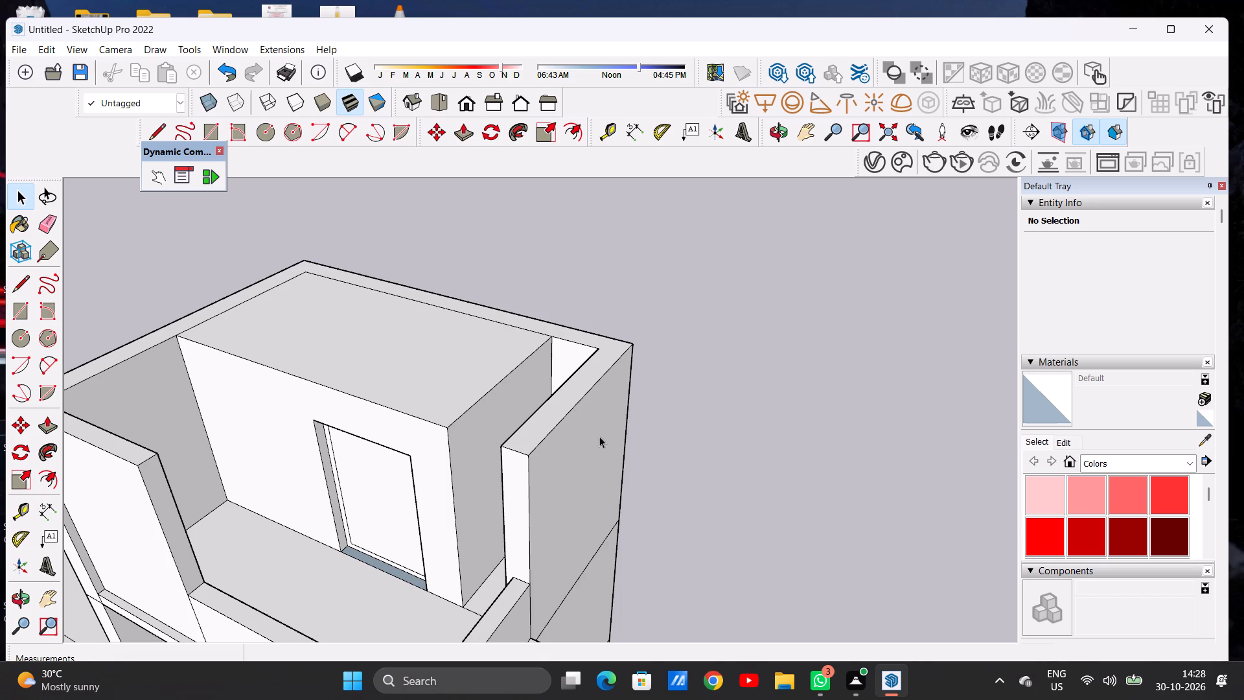
pyautogui.press('p')
pyautogui.click(517, 503)
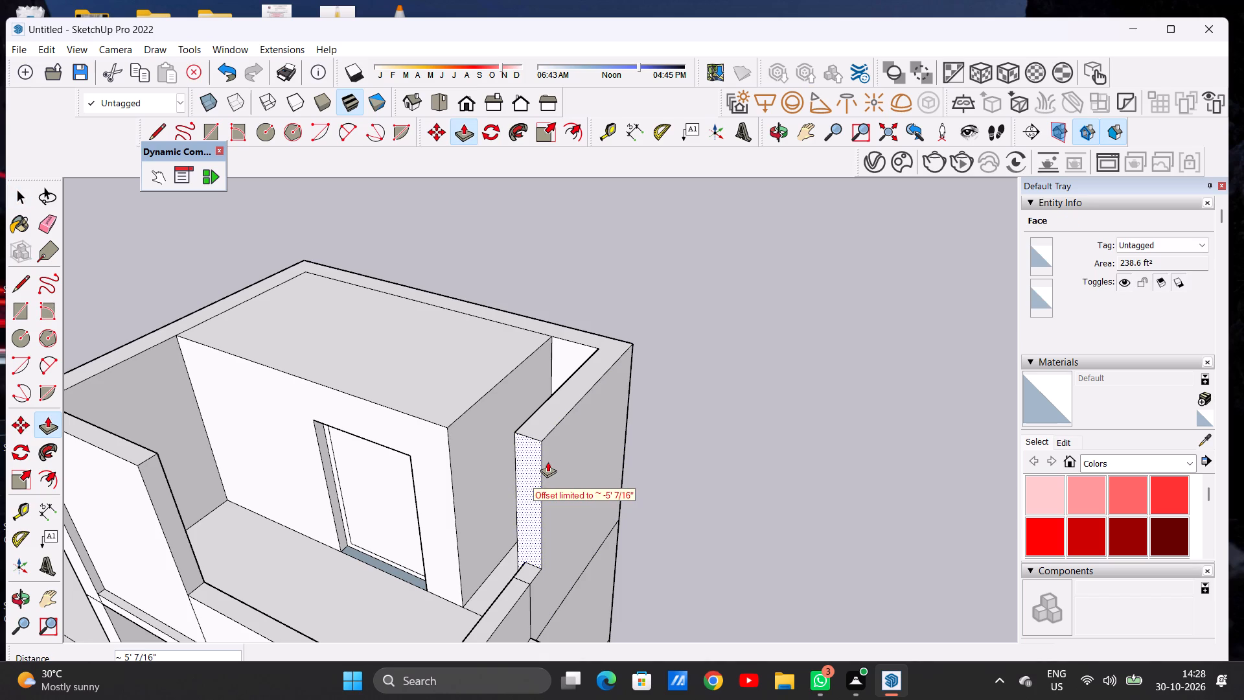
pyautogui.click(547, 461)
pyautogui.click(528, 484)
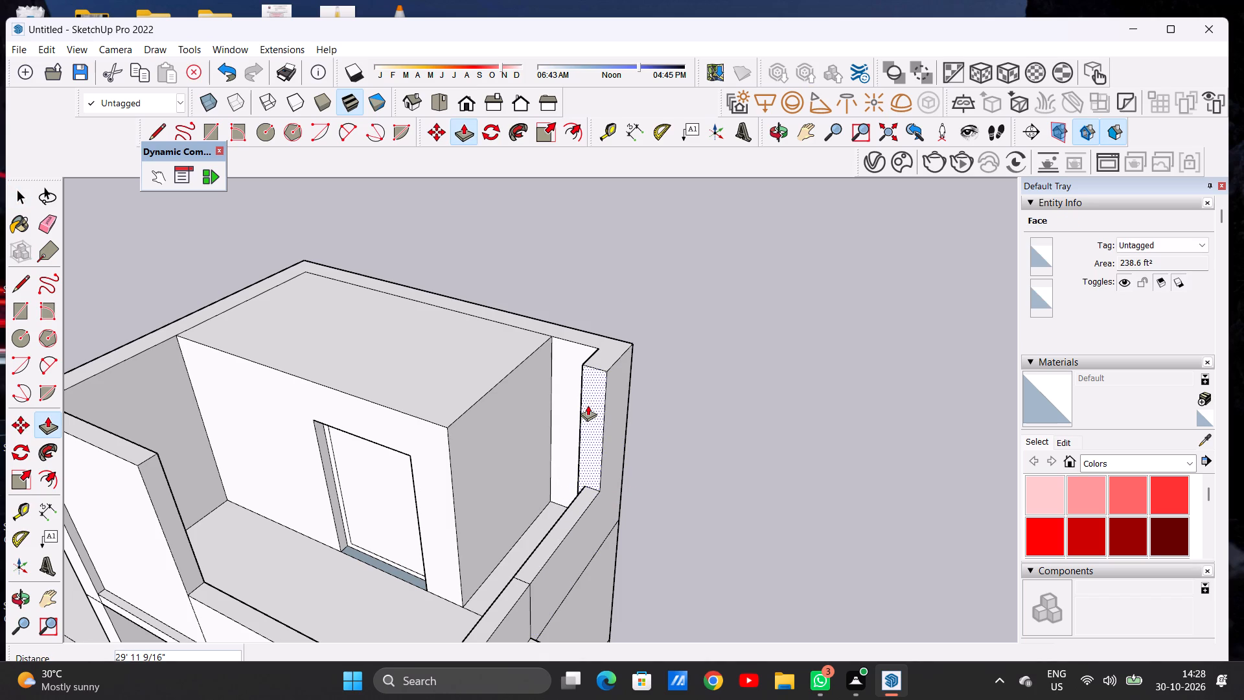
pyautogui.click(584, 415)
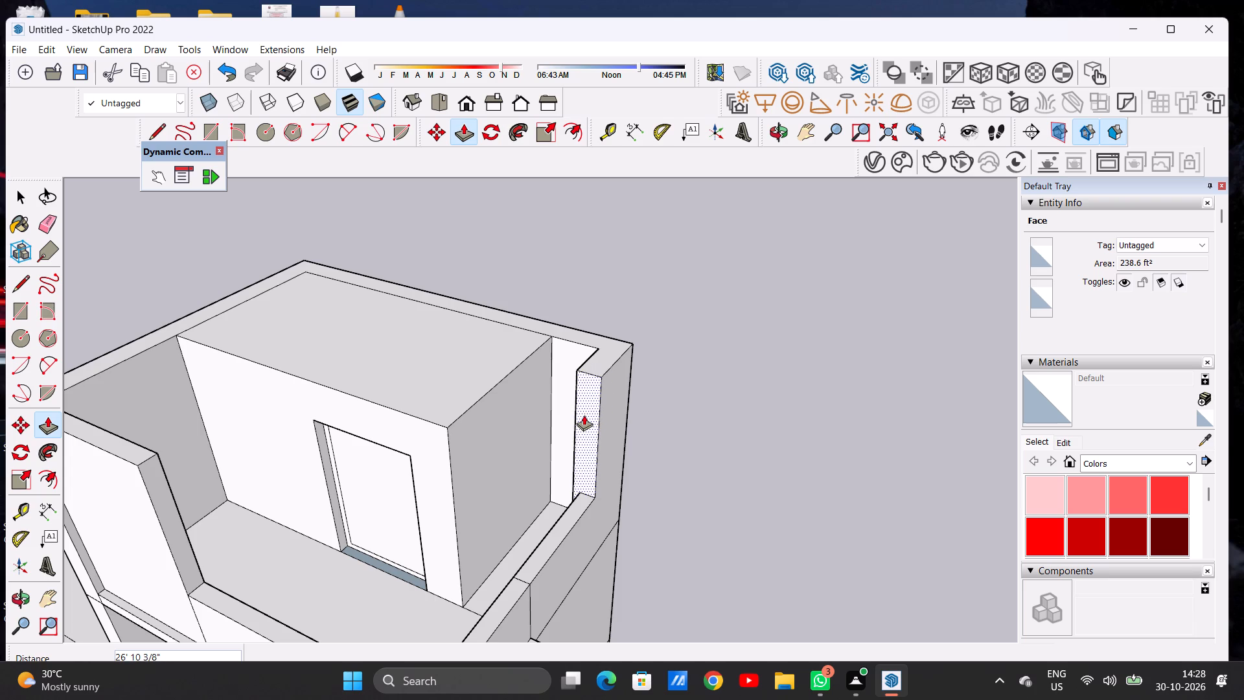
pyautogui.press('space')
# Examine the shortened upper side wall and its junction with the balcony parapet from the front and above.
pyautogui.scroll(-5, 589, 457)
pyautogui.moveTo(550, 517); pyautogui.dragTo(733, 461, button='middle')
pyautogui.scroll(2, 660, 531)
pyautogui.scroll(-1, 656, 535)
pyautogui.scroll(2, 656, 536)
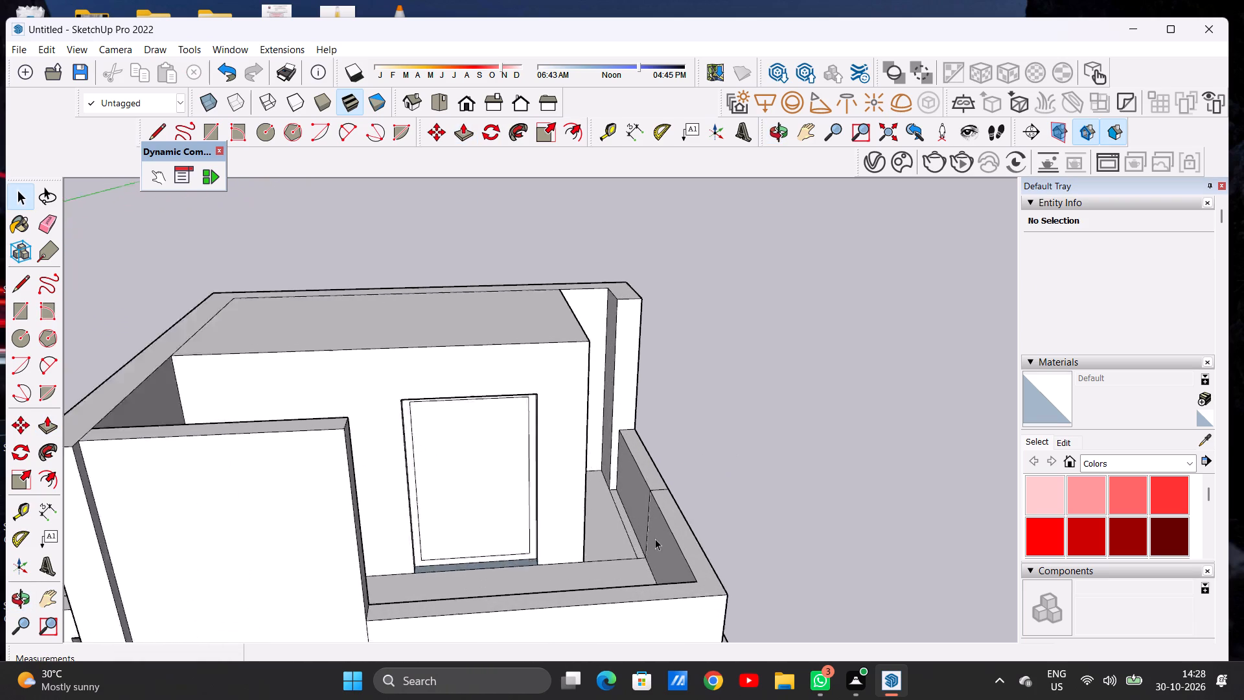
pyautogui.scroll(2, 655, 539)
pyautogui.moveTo(643, 527); pyautogui.dragTo(617, 557, button='middle')
pyautogui.scroll(-8, 586, 480)
pyautogui.moveTo(595, 523); pyautogui.dragTo(596, 419, button='middle')
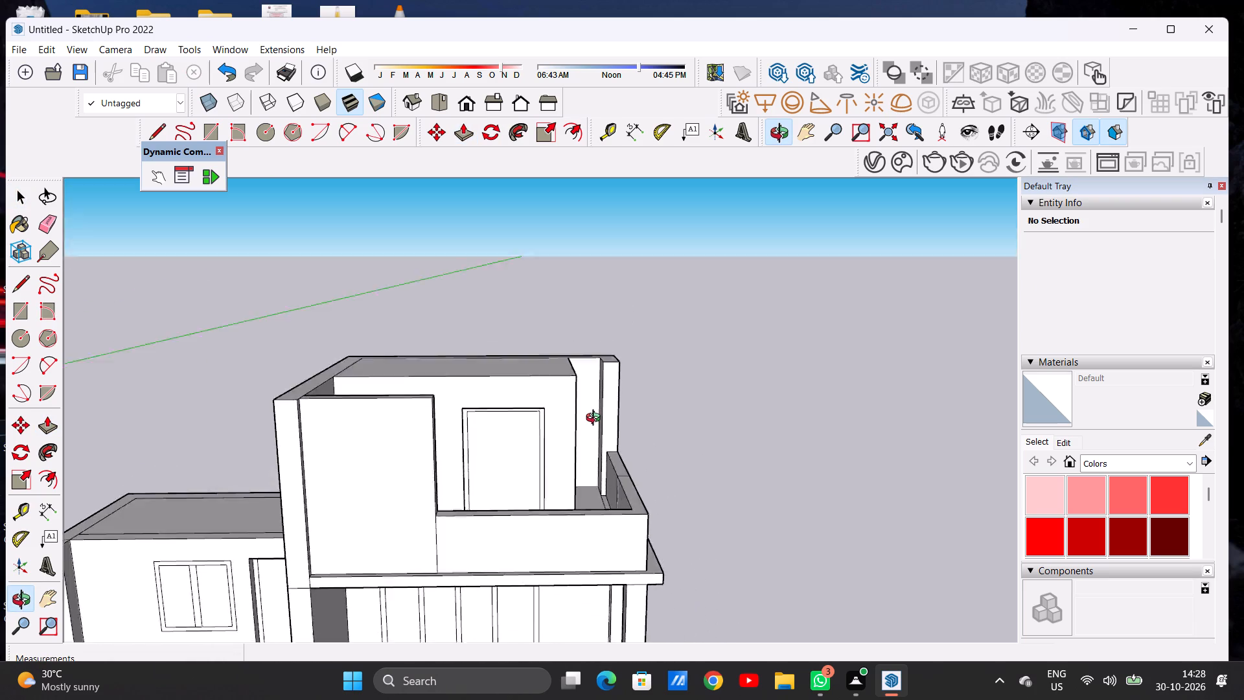
pyautogui.moveTo(596, 419); pyautogui.dragTo(595, 394, button='middle')
pyautogui.scroll(-4, 536, 456)
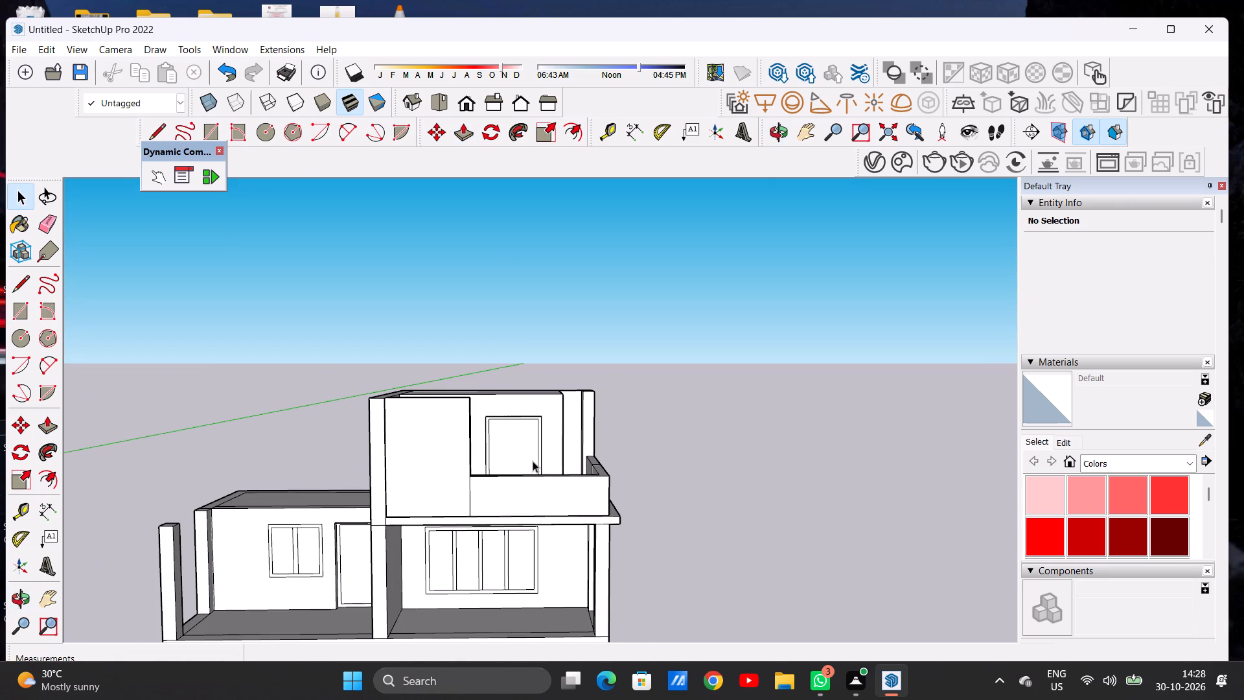
pyautogui.moveTo(588, 421); pyautogui.dragTo(616, 530, button='middle')
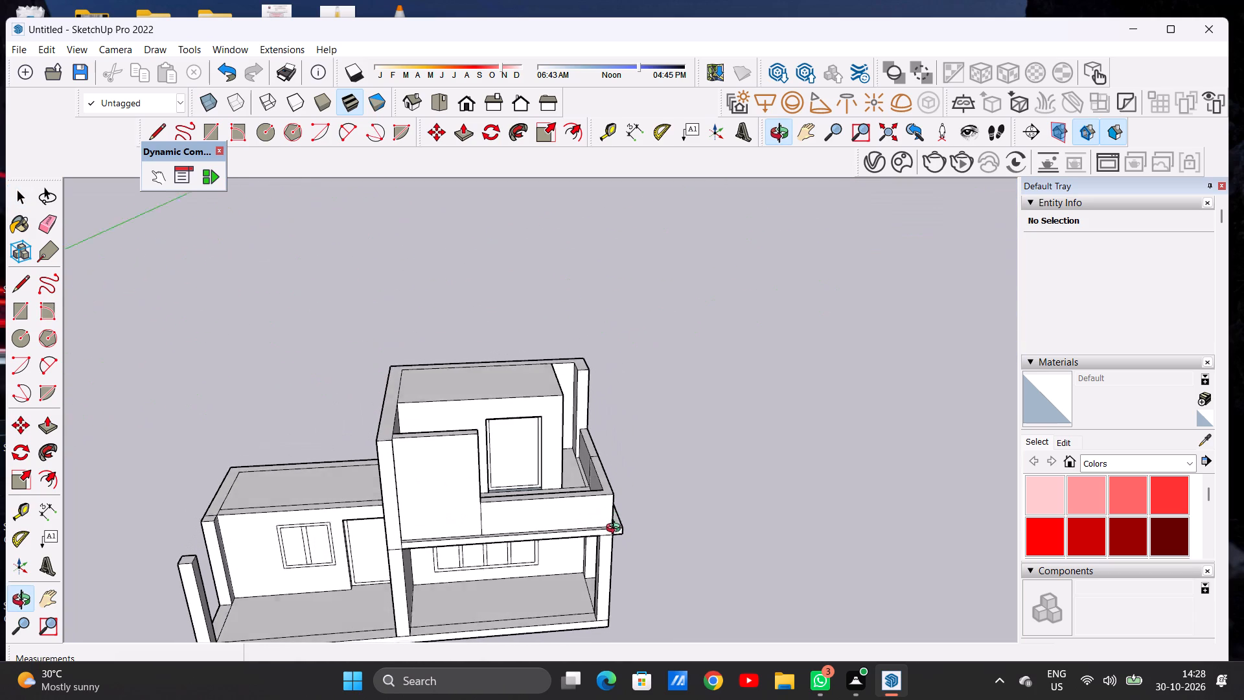
pyautogui.moveTo(616, 530); pyautogui.dragTo(616, 533, button='middle')
# Erase the vertical seam on the balcony side parapet's outer face and the short seam across its top.
pyautogui.moveTo(592, 507); pyautogui.dragTo(474, 529, button='middle')
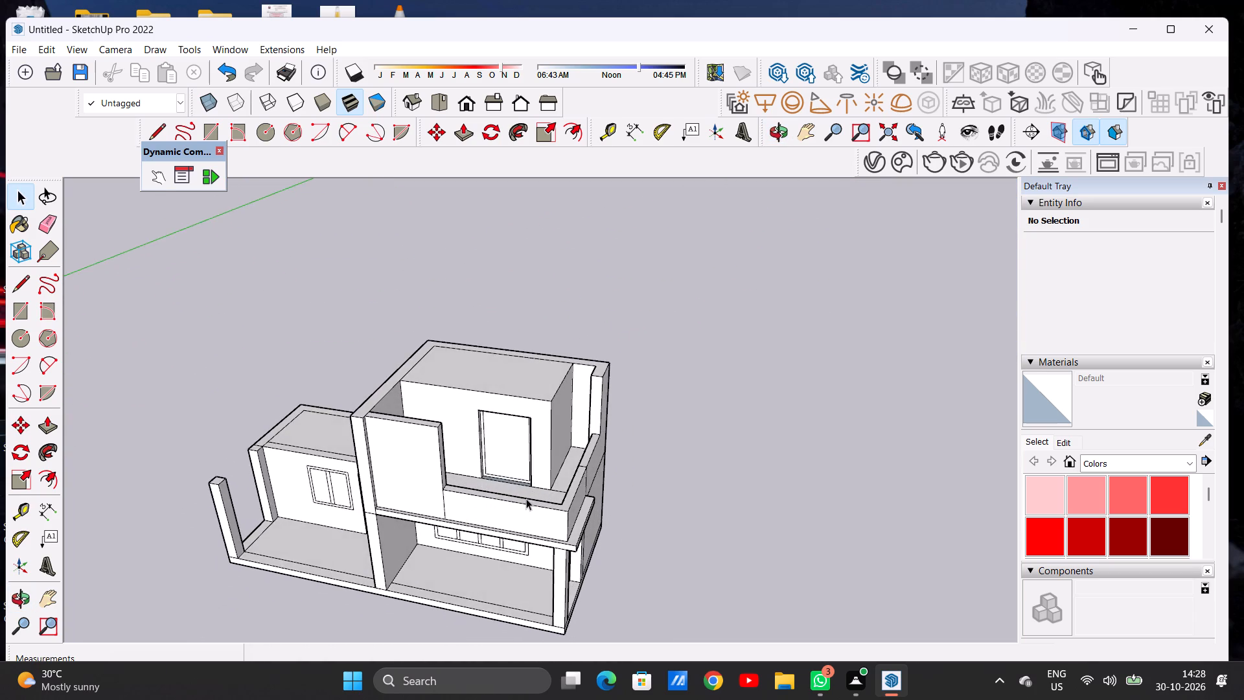
pyautogui.scroll(4, 561, 478)
pyautogui.scroll(-1, 571, 475)
pyautogui.scroll(1, 571, 476)
pyautogui.scroll(-1, 609, 482)
pyautogui.scroll(5, 609, 482)
pyautogui.moveTo(612, 490); pyautogui.dragTo(459, 524, button='middle')
pyautogui.scroll(7, 489, 511)
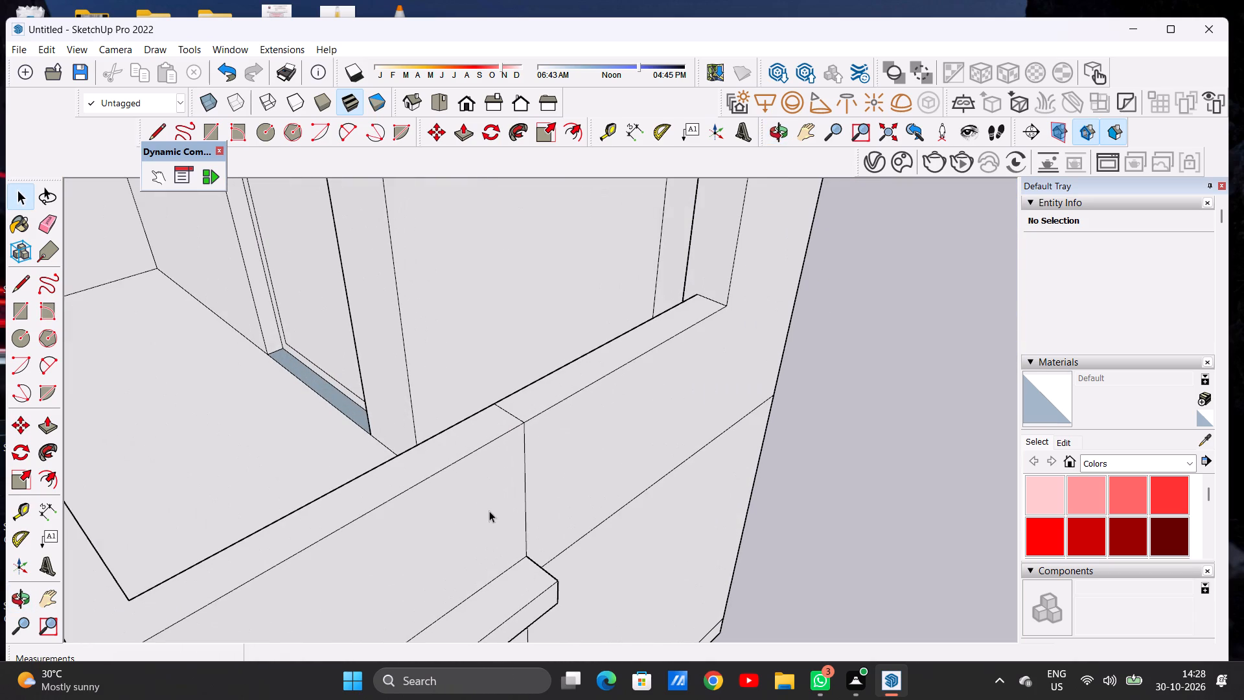
pyautogui.press('e')
pyautogui.scroll(5, 529, 483)
pyautogui.click(520, 479)
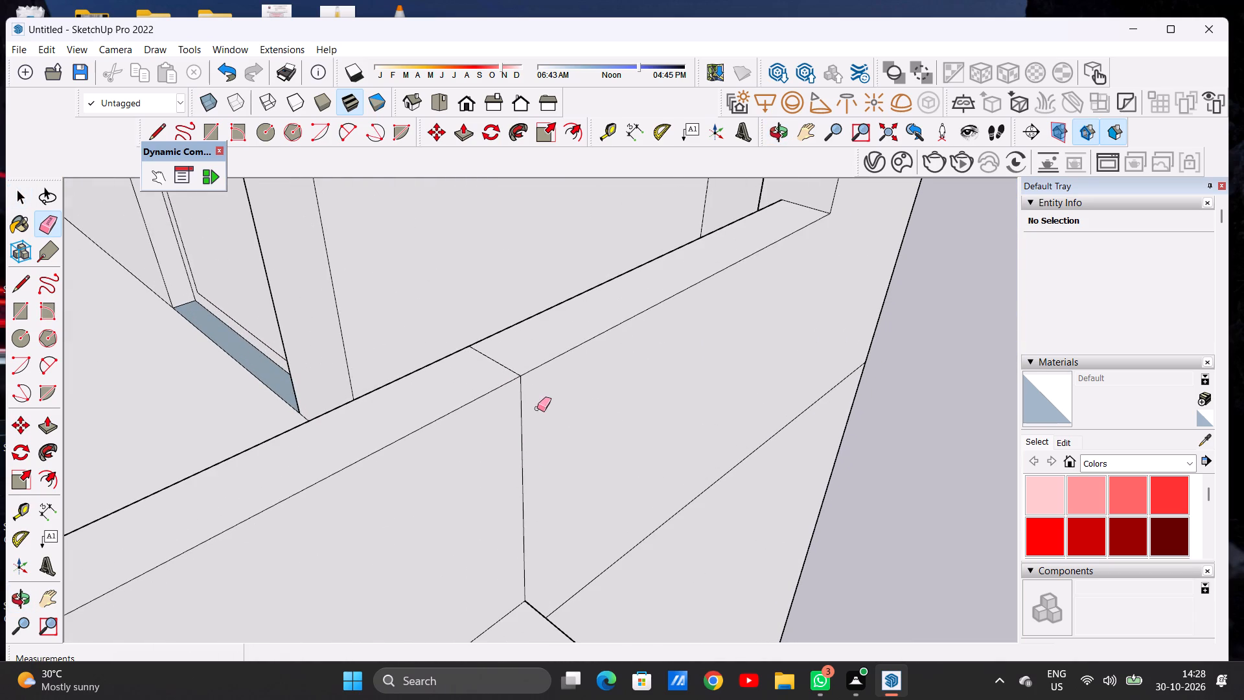
pyautogui.moveTo(534, 410); pyautogui.dragTo(518, 426)
pyautogui.moveTo(508, 365); pyautogui.dragTo(496, 373)
pyautogui.scroll(-13, 525, 405)
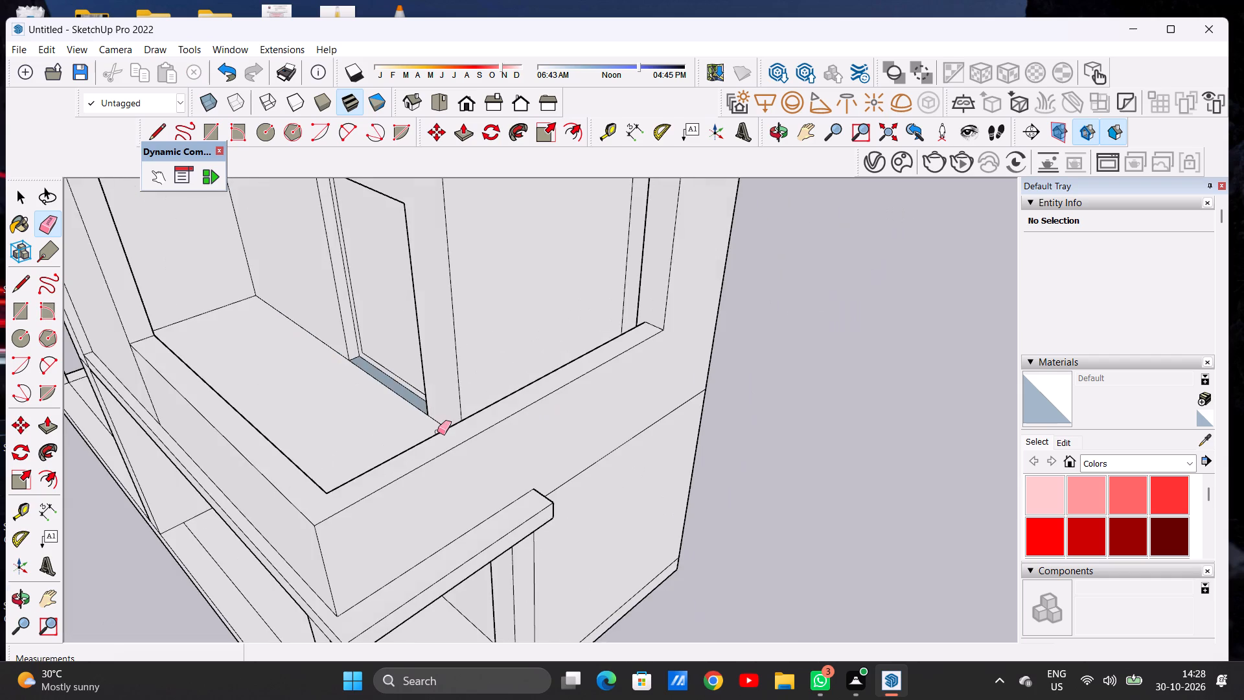
# Examine the upper-storey floor where it meets the side wall and balcony parapet, then the house front from above and below.
pyautogui.moveTo(437, 432); pyautogui.dragTo(736, 432, button='middle')
pyautogui.scroll(7, 710, 375)
pyautogui.click(706, 375)
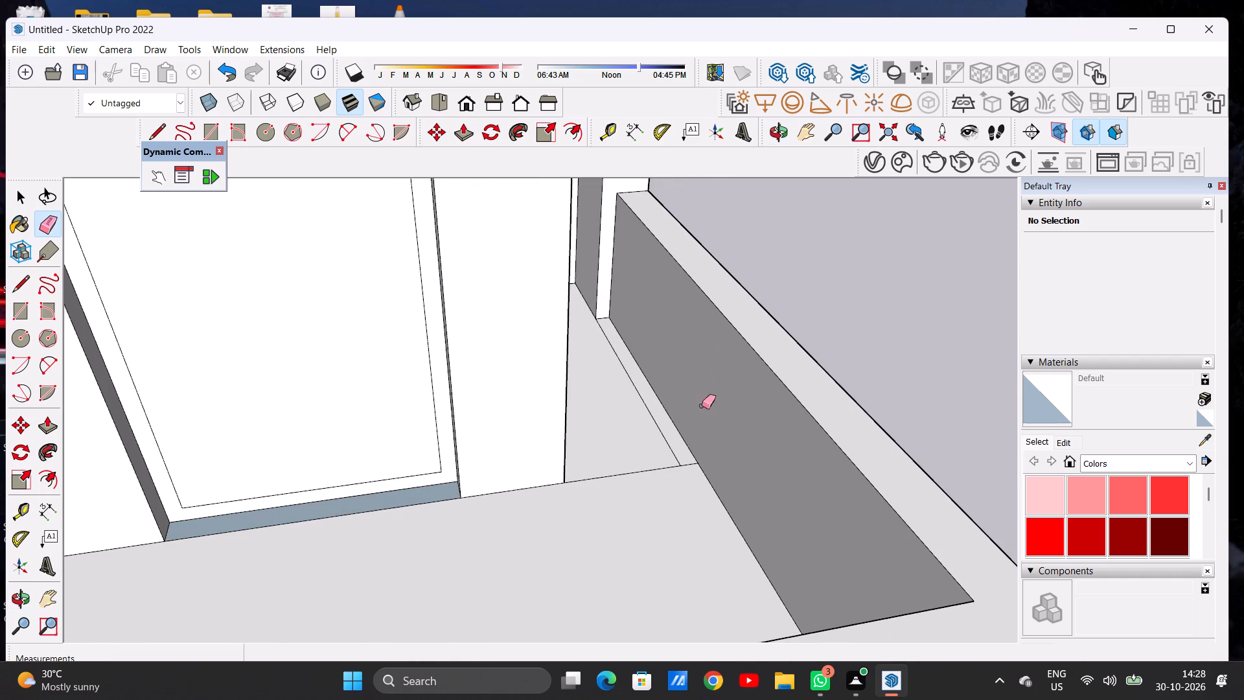
pyautogui.scroll(12, 688, 469)
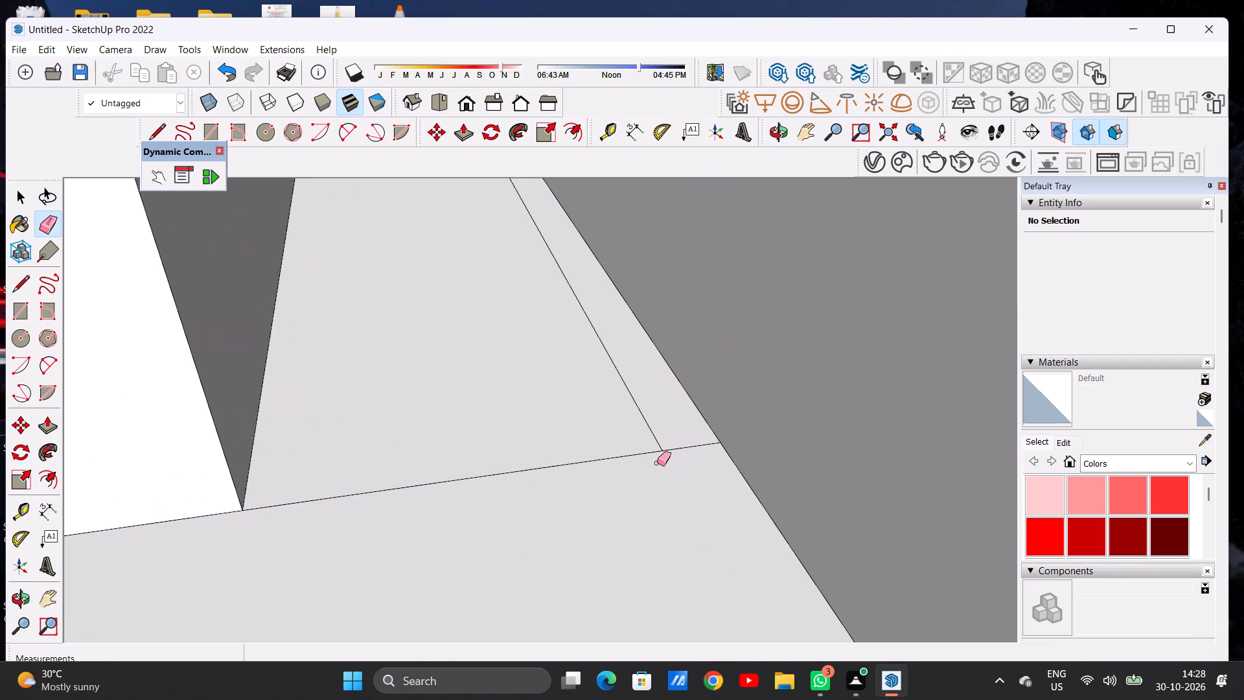
pyautogui.press('space')
pyautogui.scroll(-20, 655, 467)
pyautogui.scroll(-2, 655, 467)
pyautogui.moveTo(645, 443); pyautogui.dragTo(583, 419, button='middle')
pyautogui.scroll(-5, 577, 445)
pyautogui.moveTo(619, 511); pyautogui.dragTo(616, 521, button='middle')
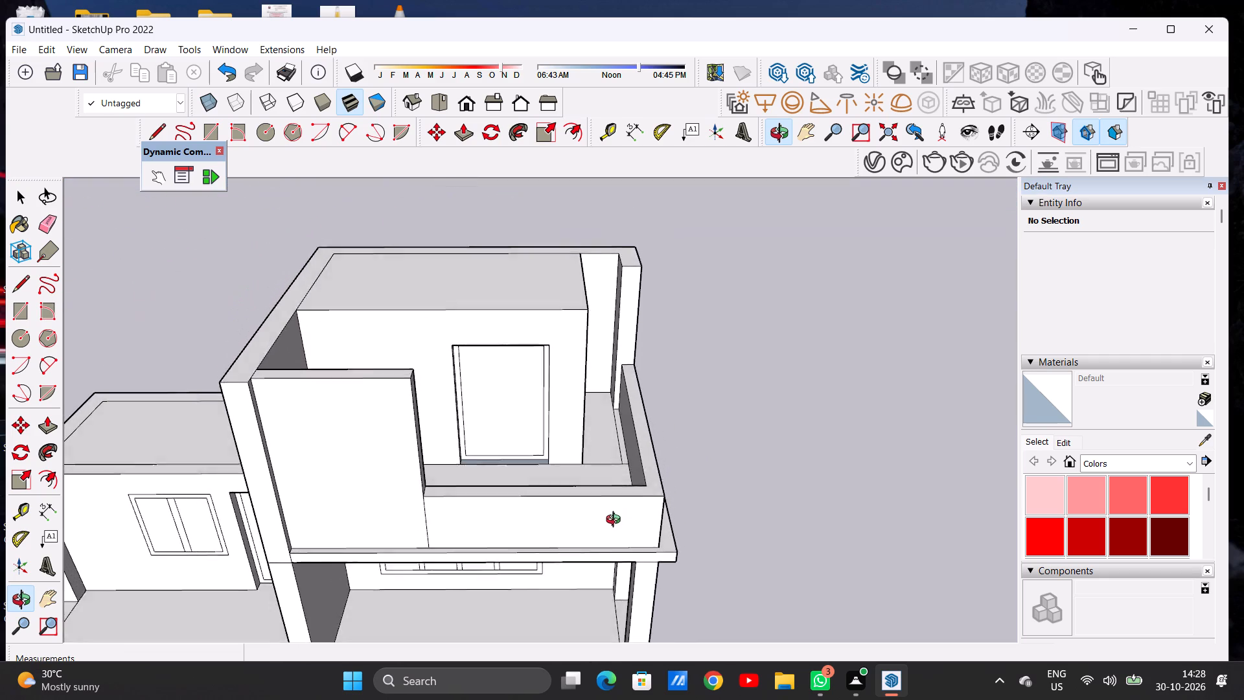
pyautogui.moveTo(616, 521); pyautogui.dragTo(615, 548, button='middle')
pyautogui.moveTo(615, 548); pyautogui.dragTo(625, 337, button='middle')
pyautogui.moveTo(604, 467); pyautogui.dragTo(606, 360, button='middle')
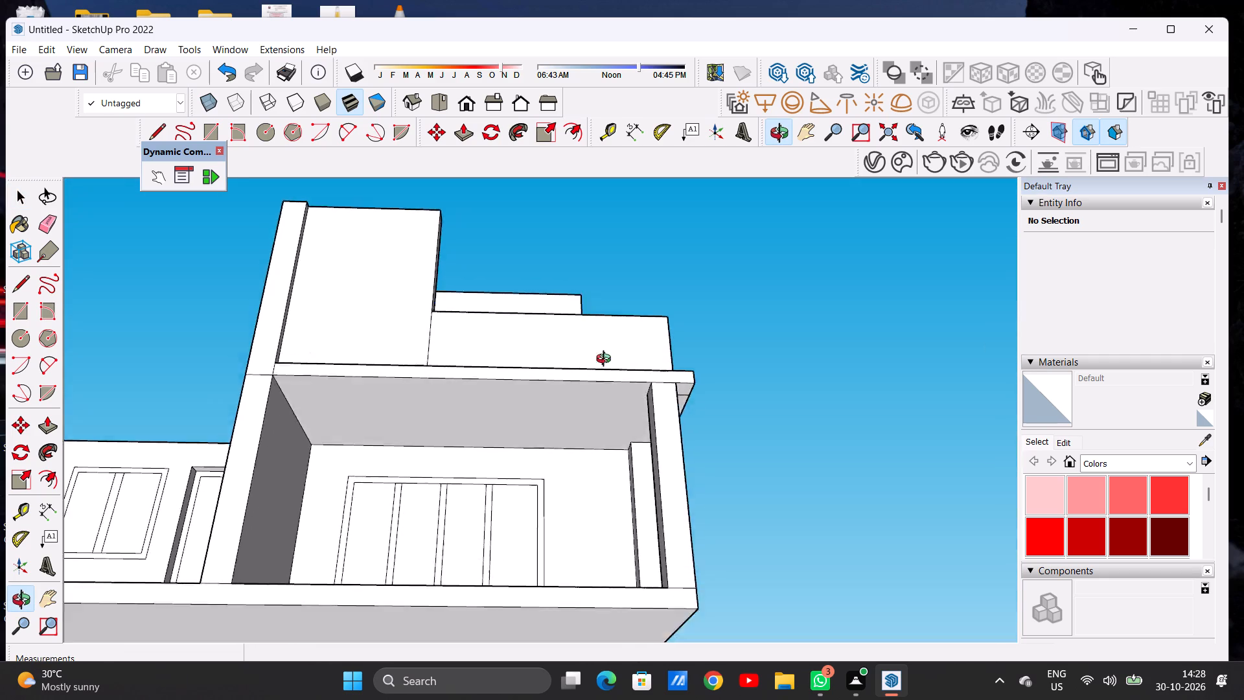
pyautogui.moveTo(606, 360); pyautogui.dragTo(605, 513, button='middle')
pyautogui.moveTo(610, 379); pyautogui.dragTo(598, 589, button='middle')
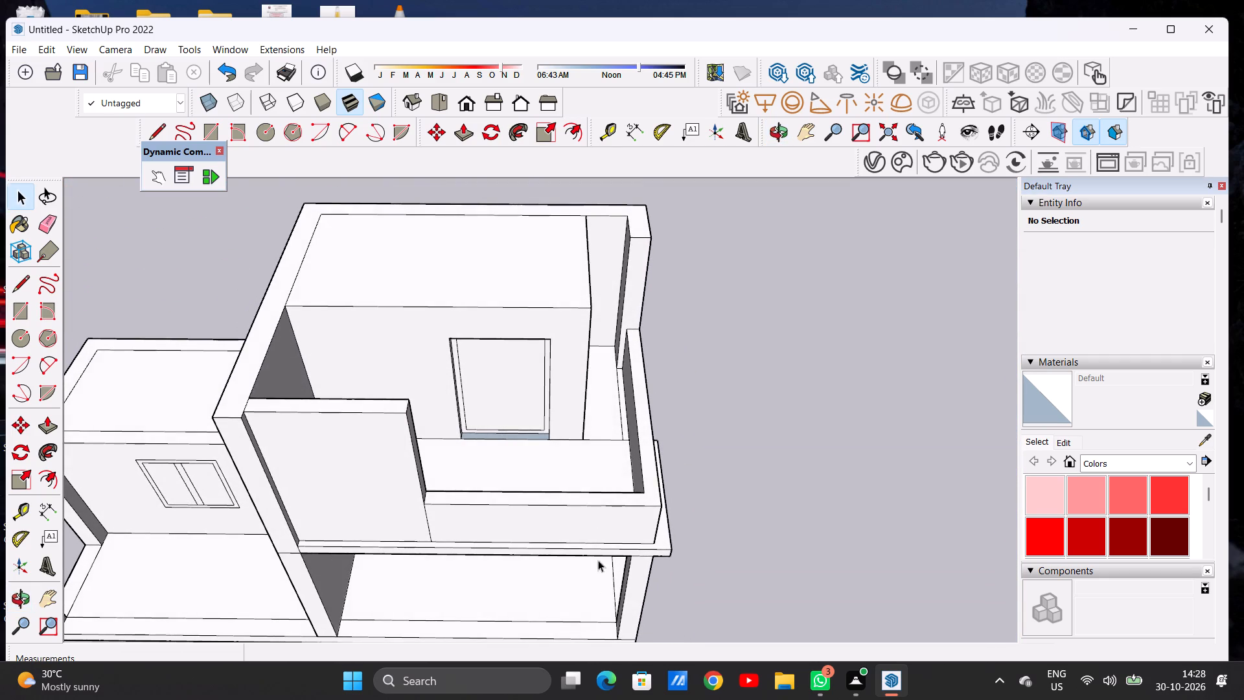
# Erase the floor seam running alongside the upper side wall in the passage beside the room, including its short end segment at the balcony.
pyautogui.scroll(5, 609, 471)
pyautogui.scroll(7, 629, 395)
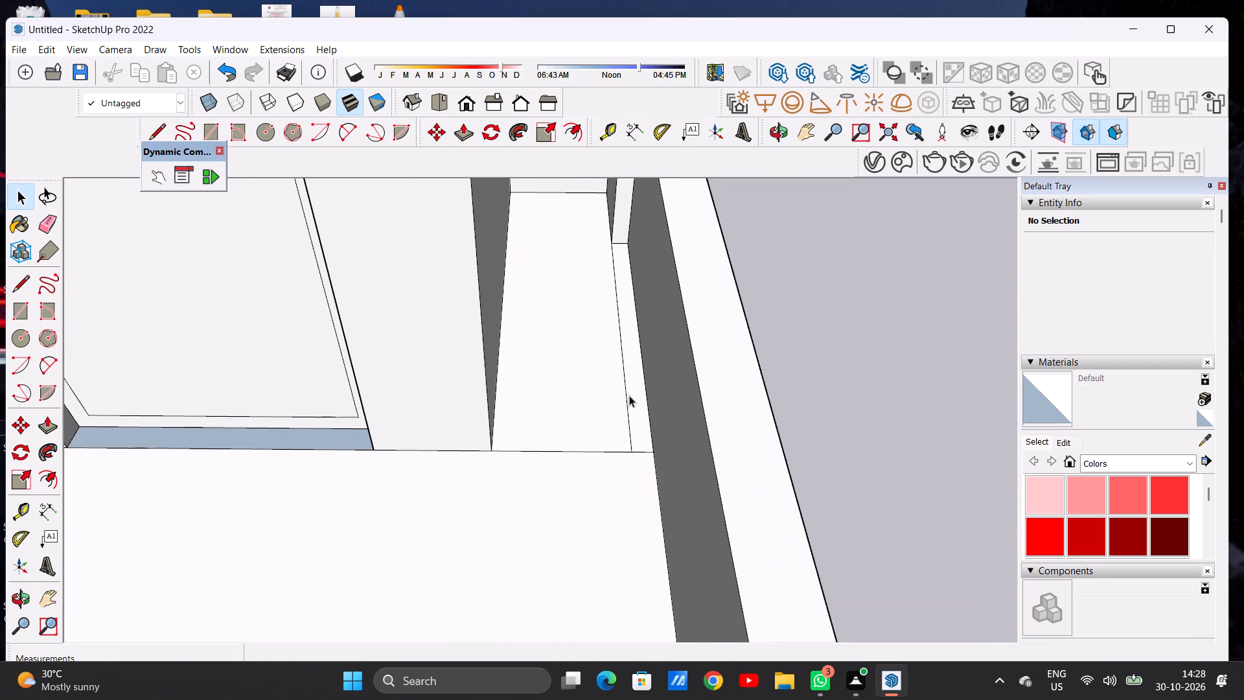
pyautogui.press('e')
pyautogui.moveTo(630, 393); pyautogui.dragTo(623, 404)
pyautogui.moveTo(634, 434); pyautogui.dragTo(636, 450)
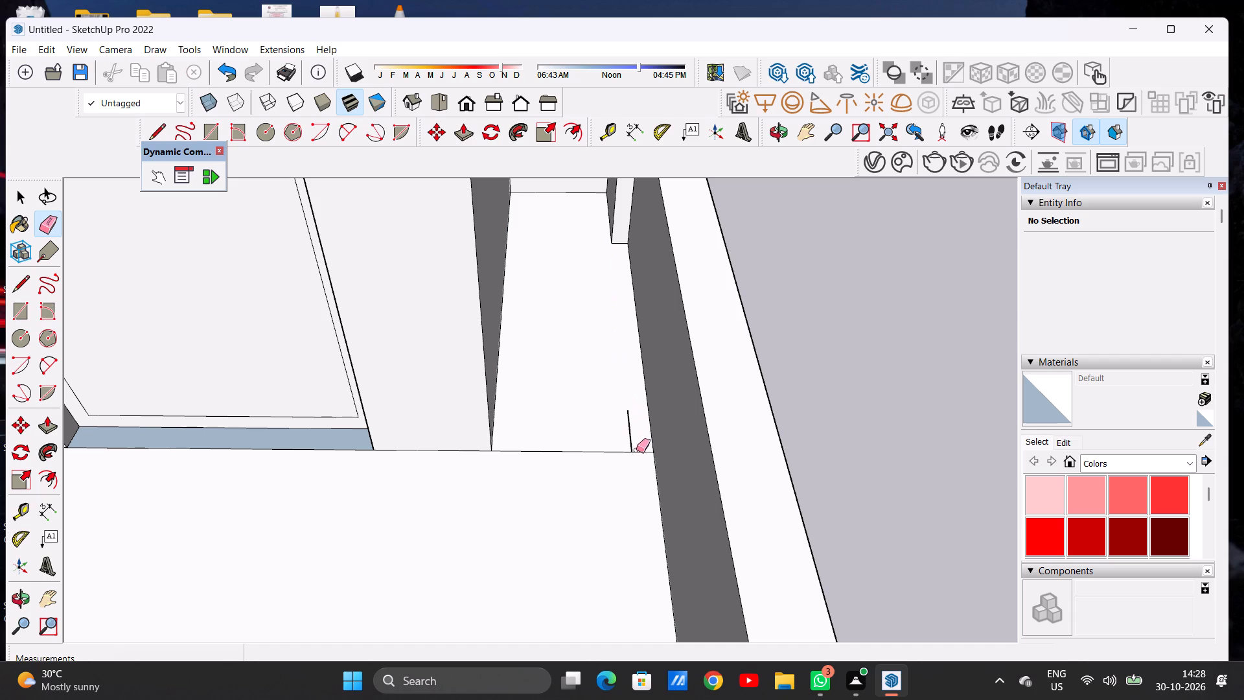
pyautogui.moveTo(636, 450); pyautogui.dragTo(628, 449)
pyautogui.press('space')
# Examine the whole house from the front at a distance.
pyautogui.scroll(-20, 577, 455)
pyautogui.scroll(-2, 577, 455)
pyautogui.moveTo(603, 466); pyautogui.dragTo(609, 326, button='middle')
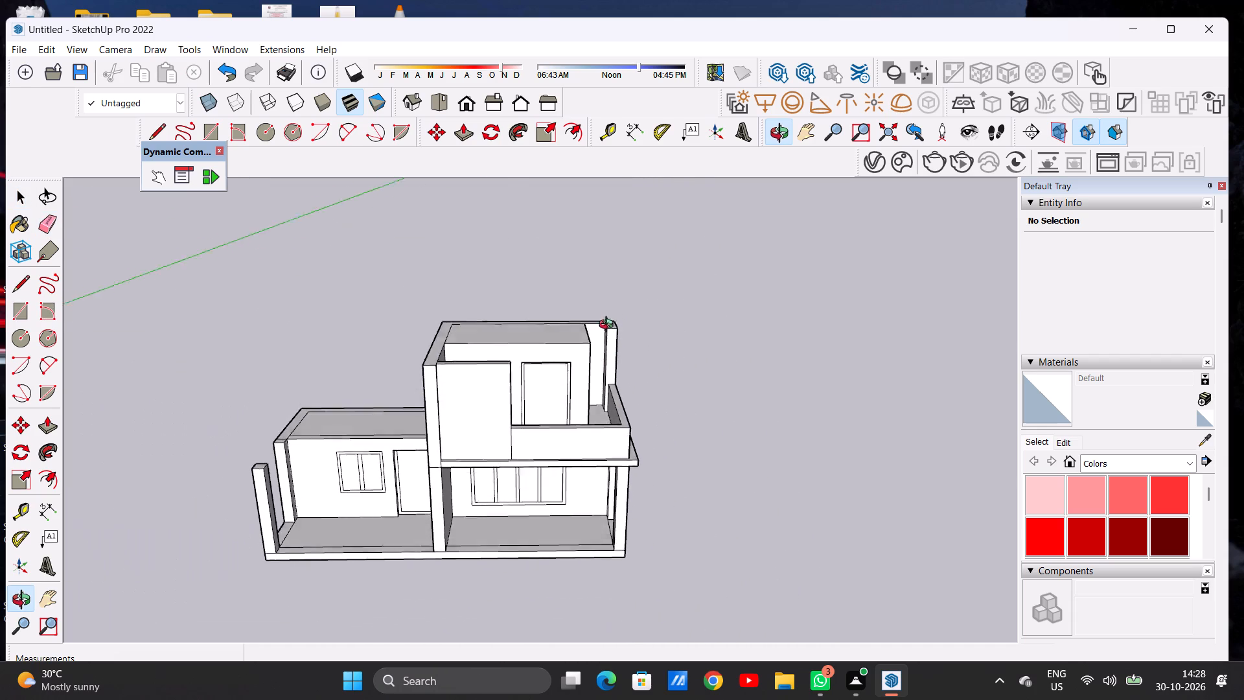
pyautogui.moveTo(609, 326); pyautogui.dragTo(606, 316, button='middle')
pyautogui.scroll(-3, 601, 441)
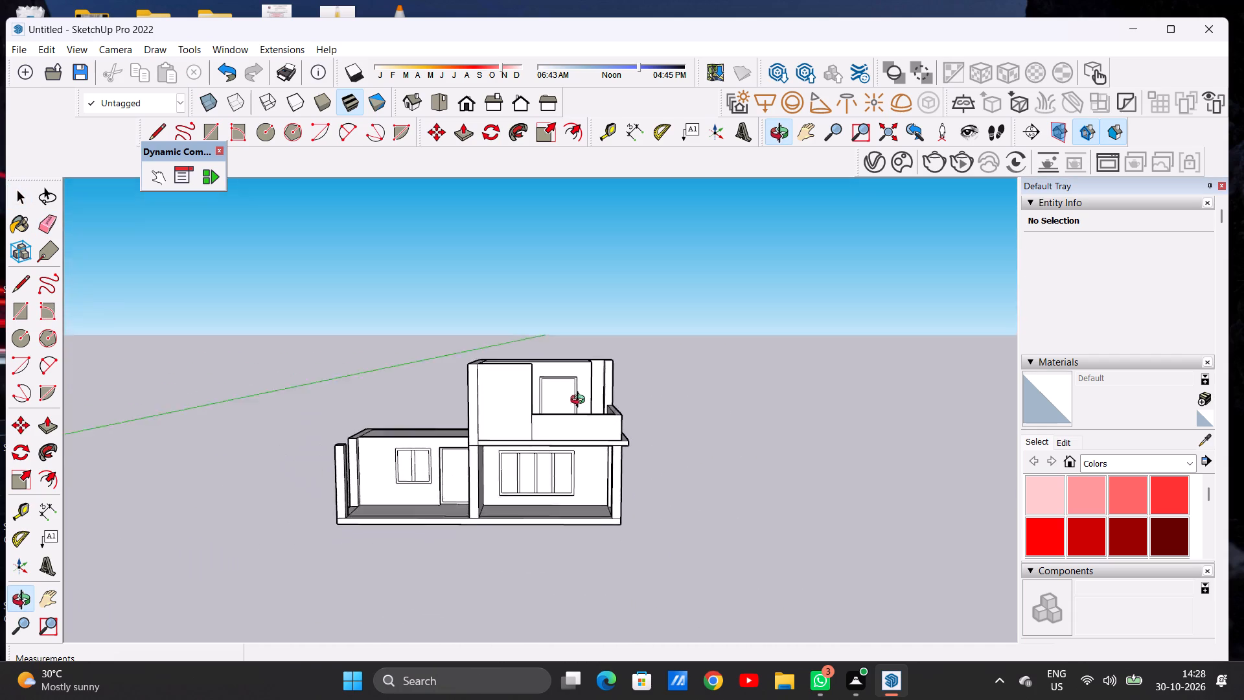
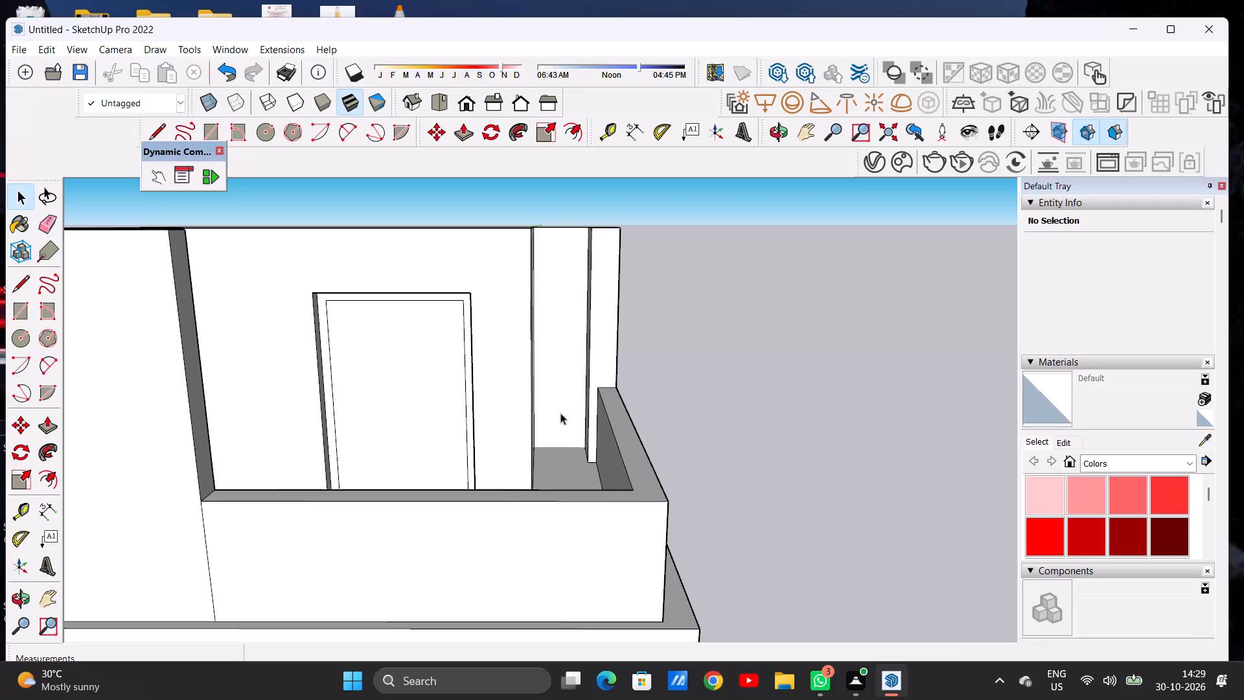
# Paint the unpainted sill face at the base of the upper-storey door opening with Quartz Light Grey from Synthetic Surfaces.
pyautogui.scroll(-9, 547, 418)
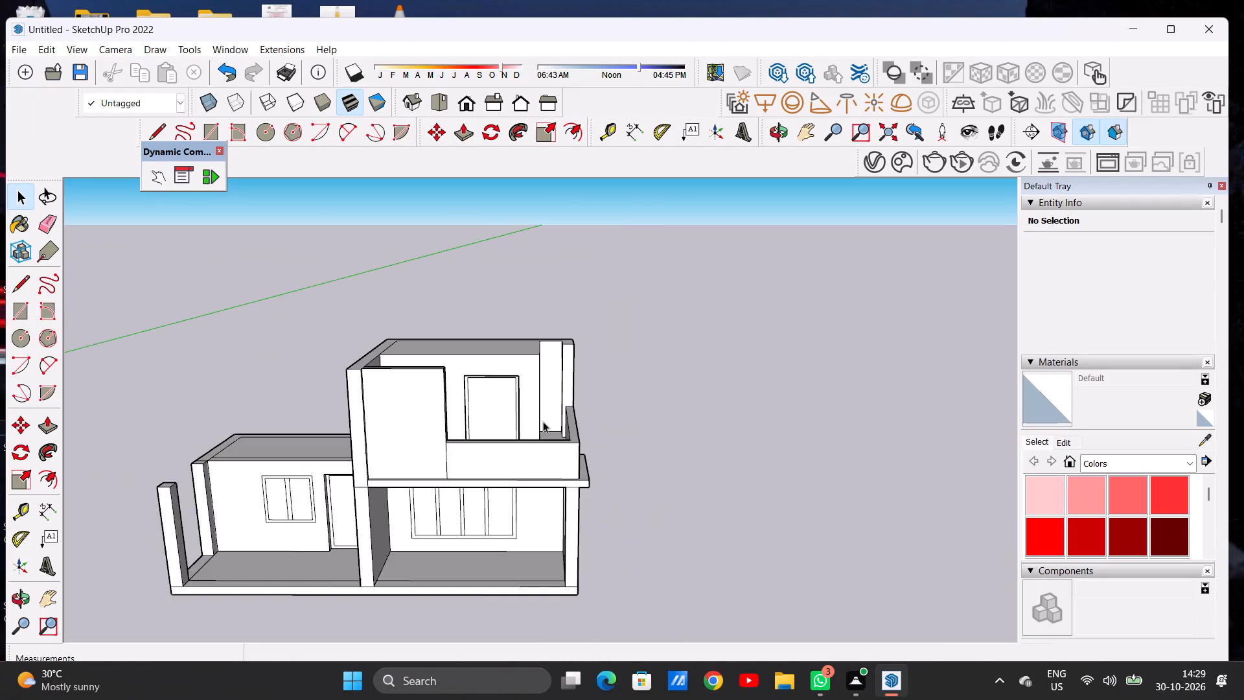
pyautogui.scroll(-6, 599, 412)
pyautogui.middleClick(522, 444)
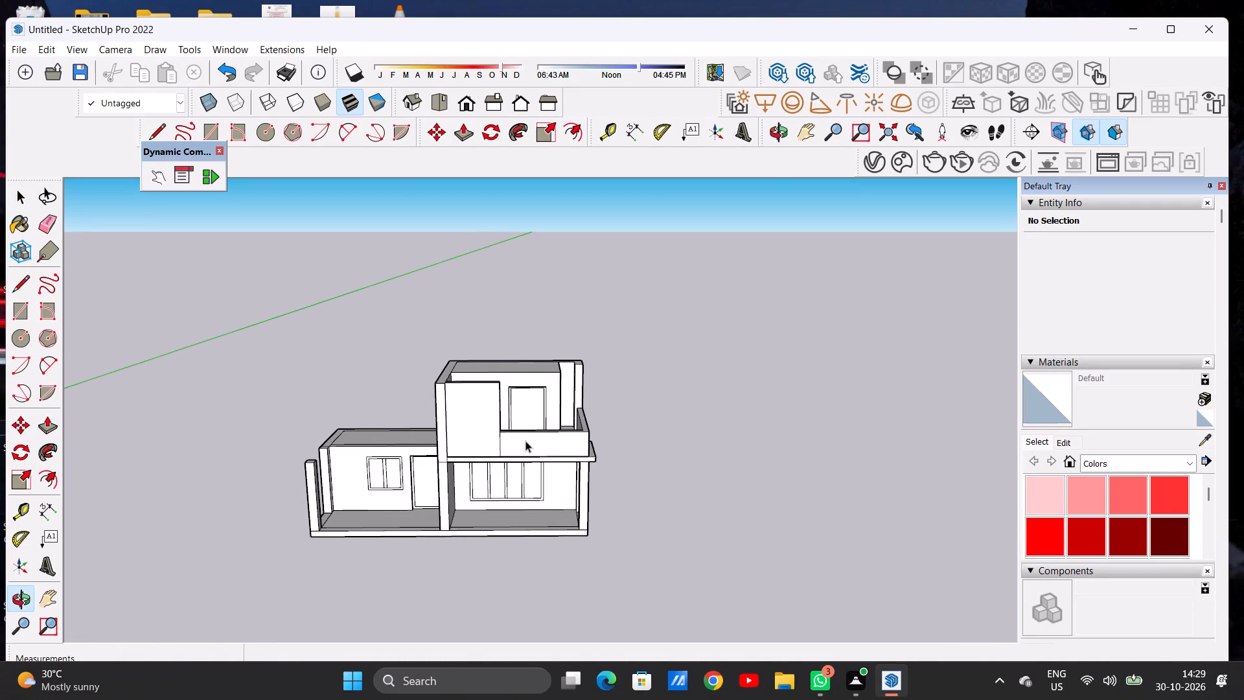
pyautogui.scroll(6, 464, 439)
pyautogui.scroll(8, 523, 375)
pyautogui.scroll(1, 643, 372)
pyautogui.moveTo(590, 382); pyautogui.dragTo(576, 384, button='middle')
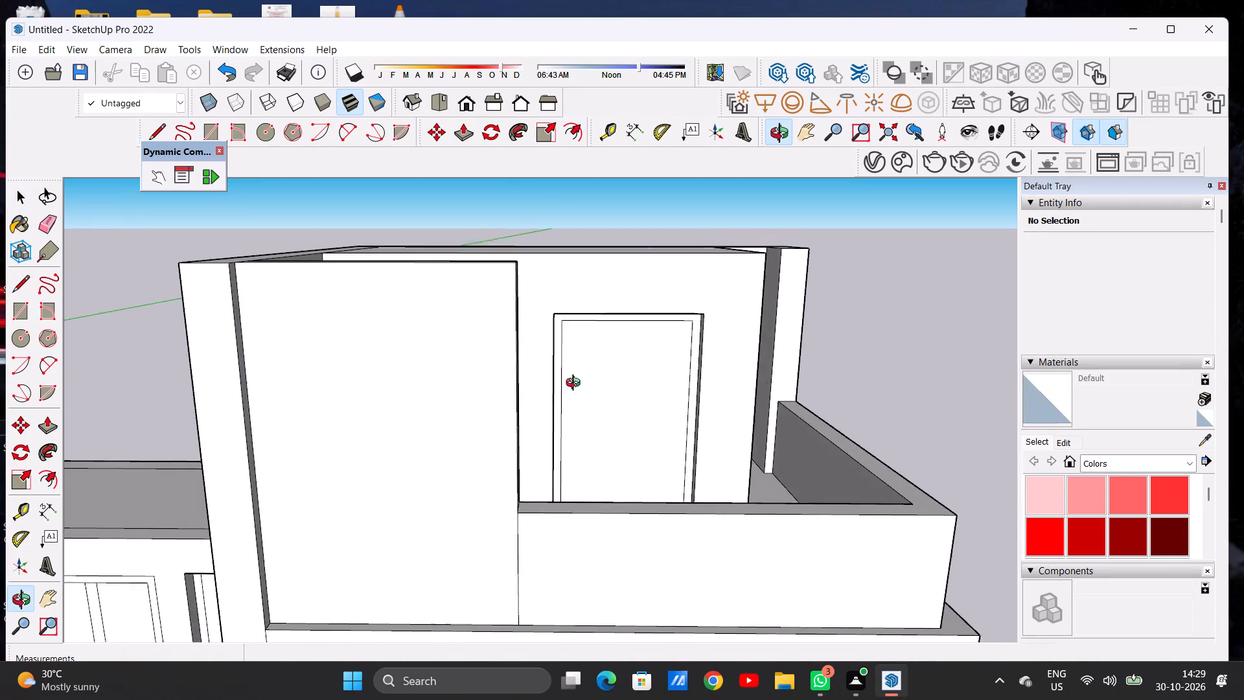
pyautogui.moveTo(576, 384); pyautogui.dragTo(592, 504, button='middle')
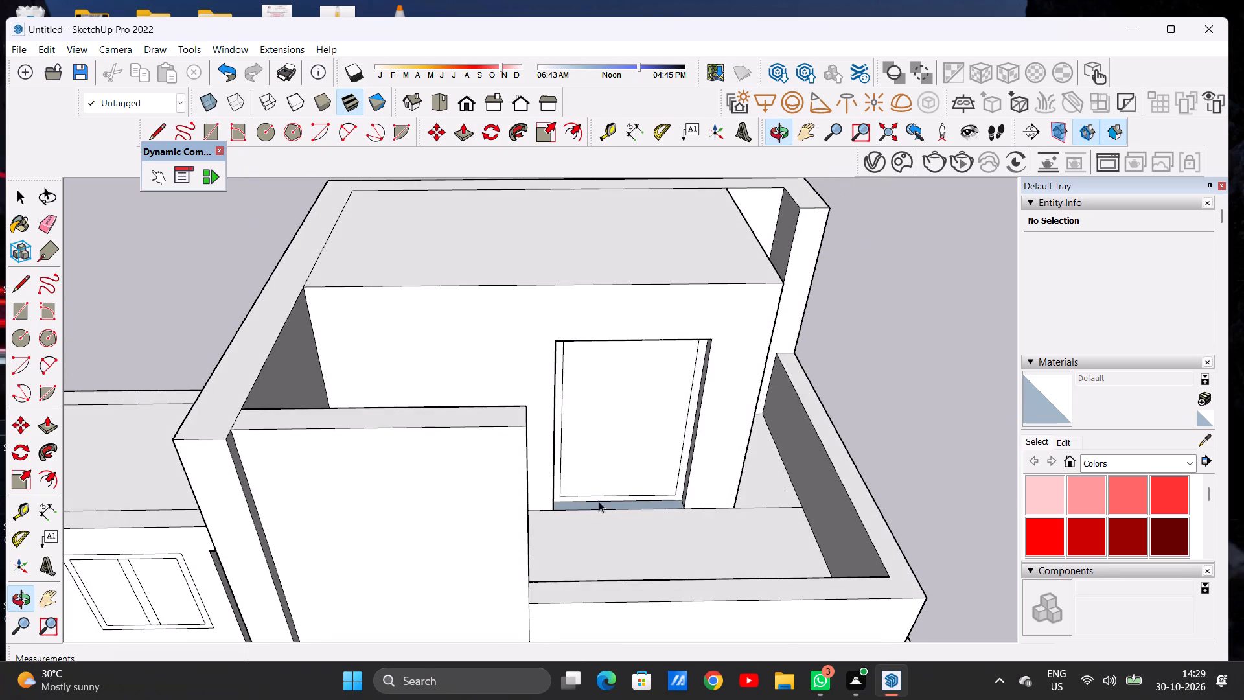
pyautogui.click(1097, 459)
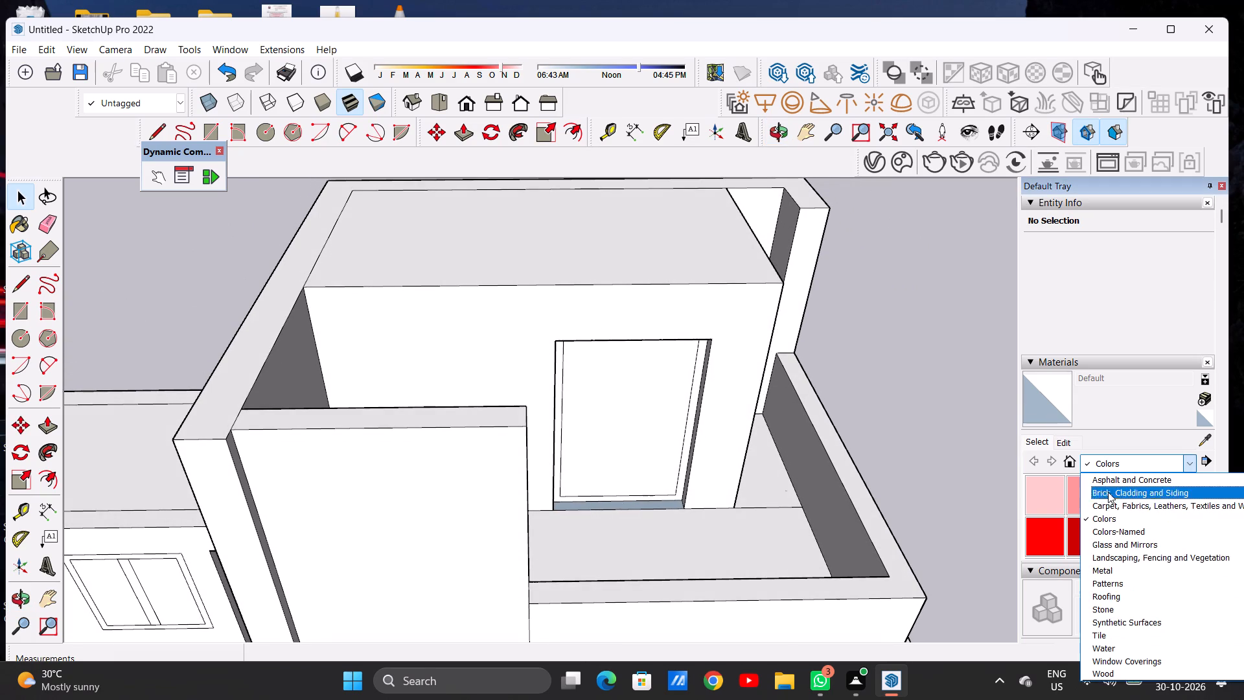
pyautogui.click(1115, 623)
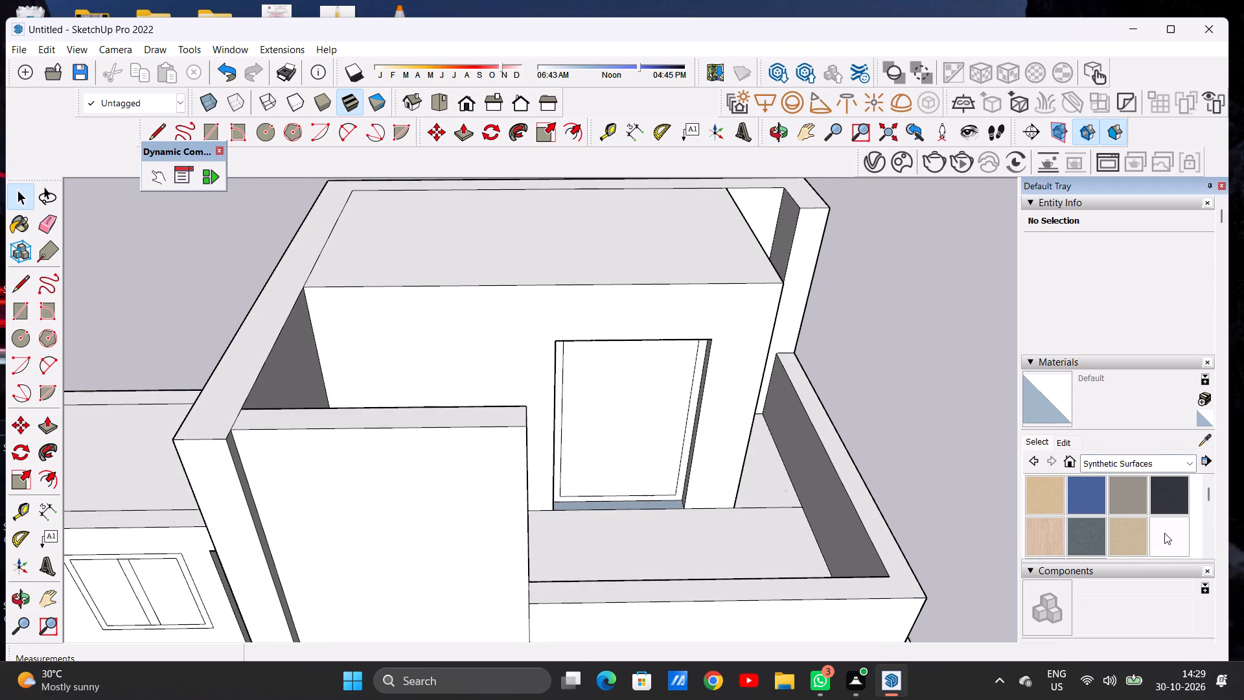
pyautogui.click(1164, 533)
pyautogui.scroll(13, 695, 514)
pyautogui.click(649, 484)
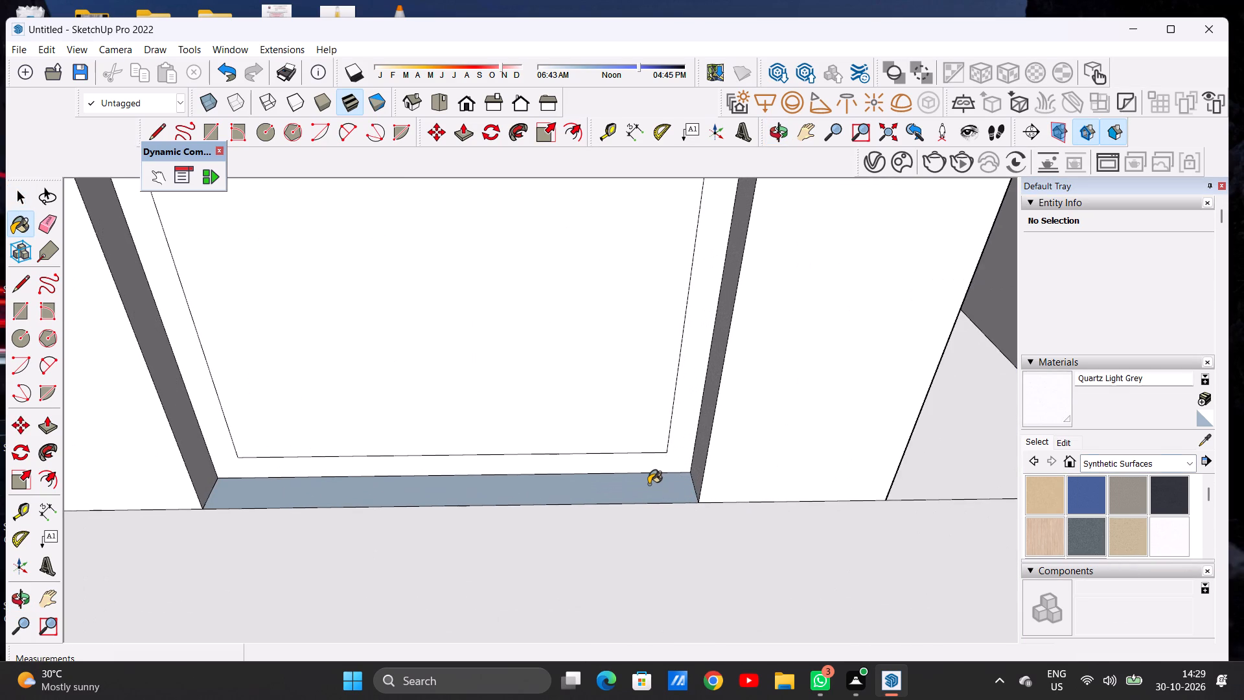
pyautogui.scroll(-16, 649, 506)
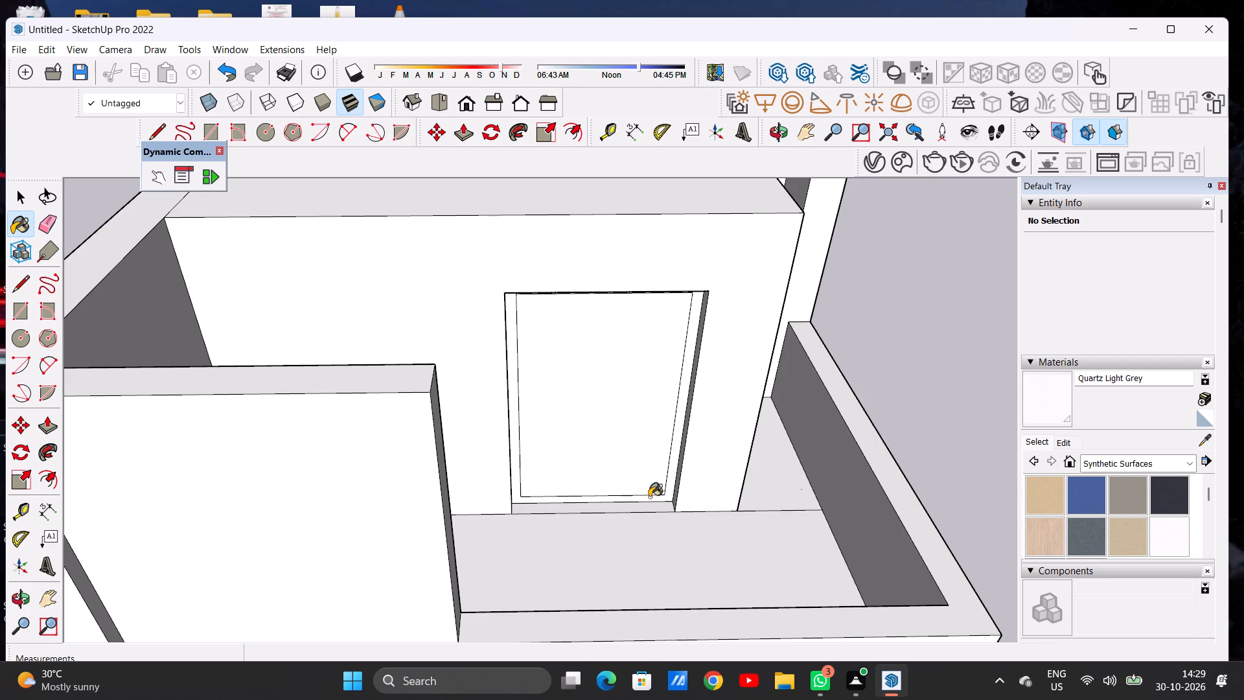
pyautogui.press('space')
# Examine the balcony, the upper side wall above the lower roof, and the whole house from the front and both sides.
pyautogui.scroll(-6, 689, 471)
pyautogui.moveTo(681, 521); pyautogui.dragTo(687, 485, button='middle')
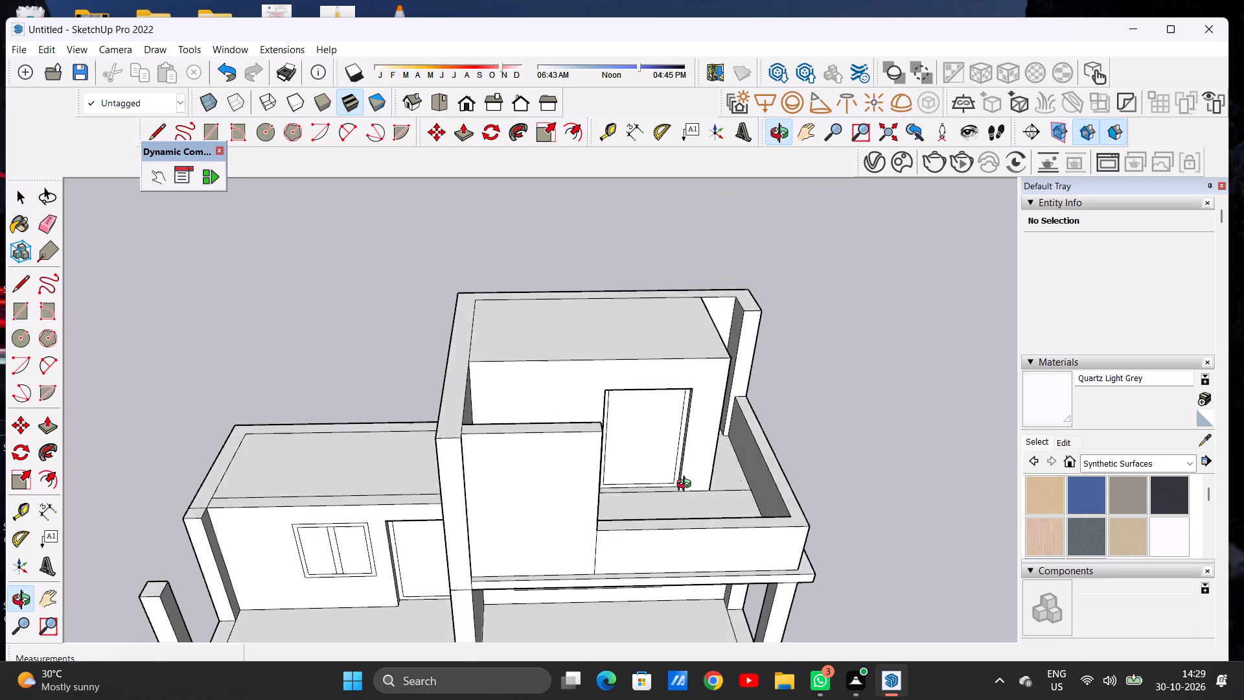
pyautogui.moveTo(687, 485); pyautogui.dragTo(358, 493, button='middle')
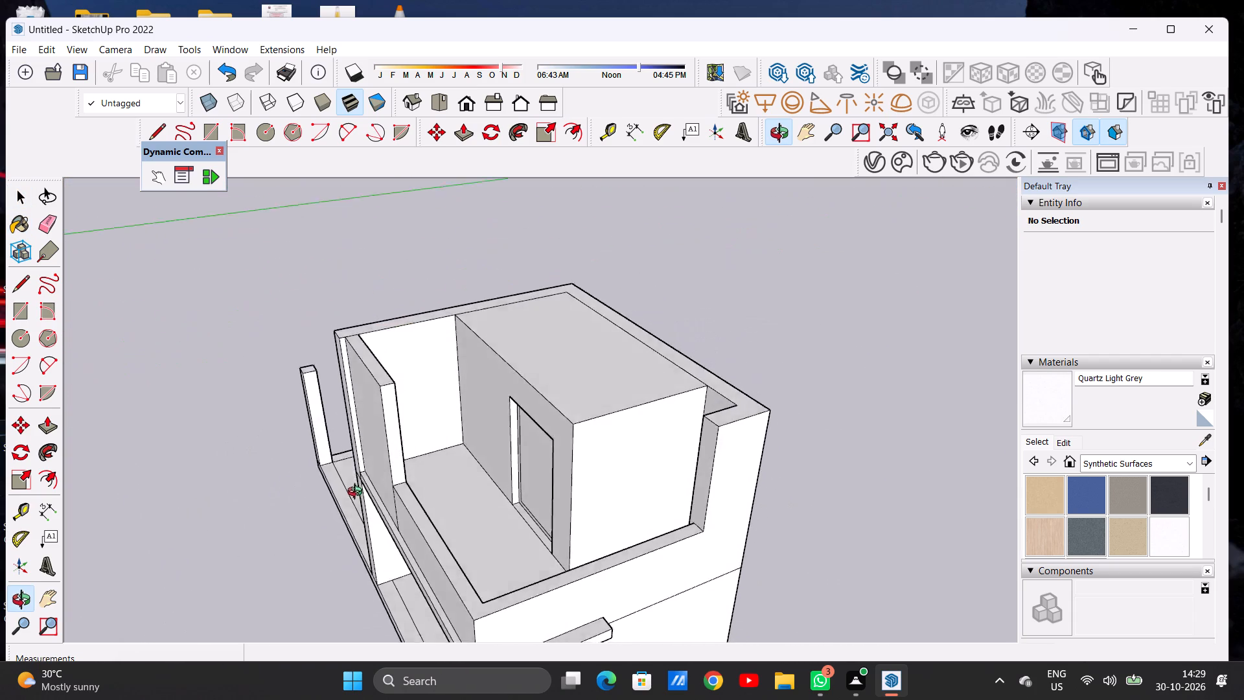
pyautogui.moveTo(358, 493); pyautogui.dragTo(689, 351, button='middle')
pyautogui.scroll(-4, 601, 420)
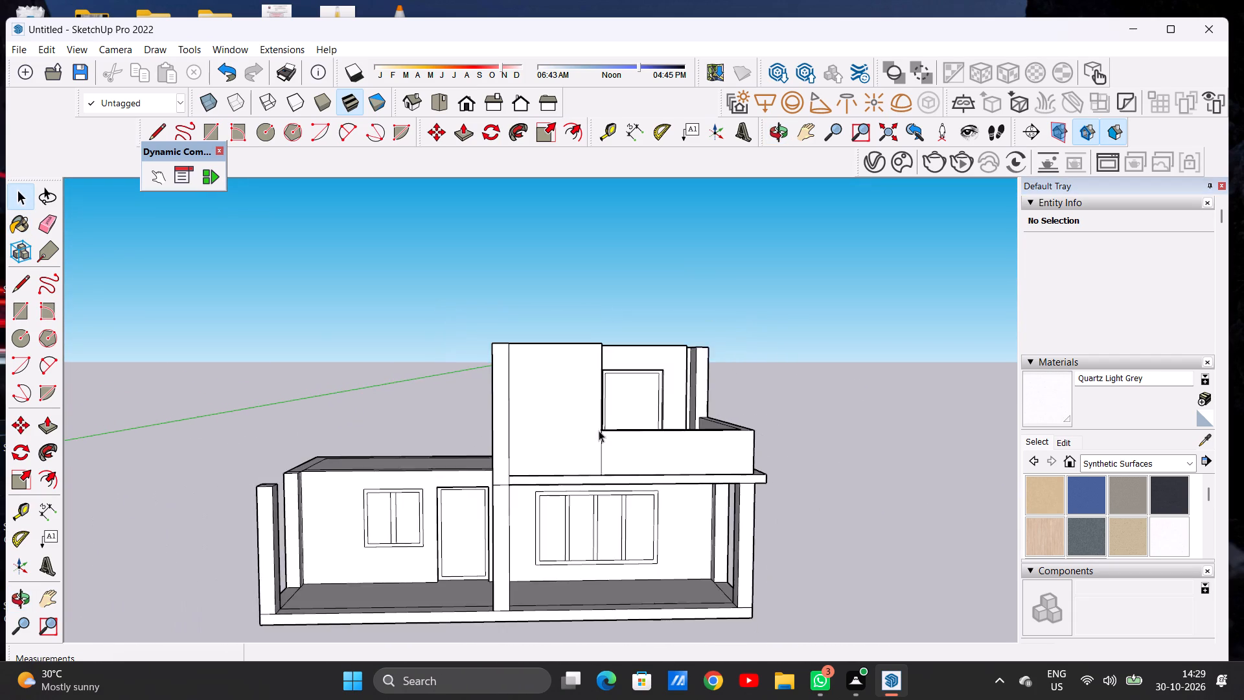
pyautogui.scroll(-3, 628, 415)
pyautogui.moveTo(639, 422); pyautogui.dragTo(519, 465, button='middle')
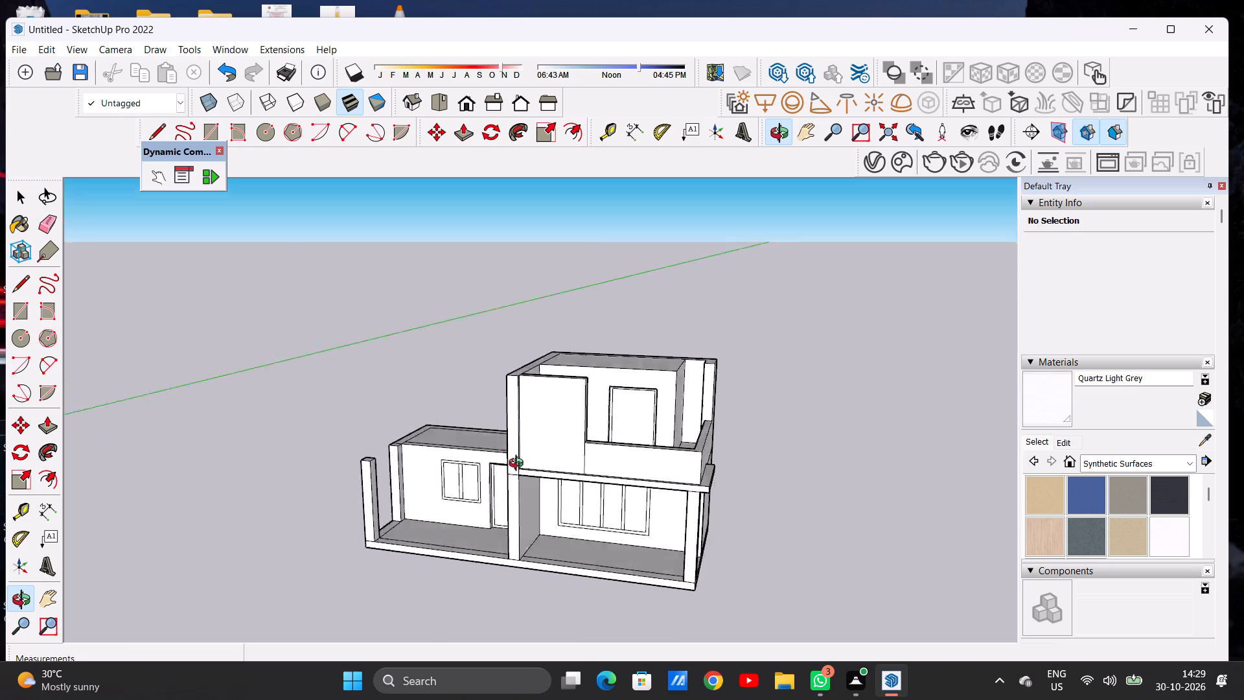
pyautogui.moveTo(519, 465); pyautogui.dragTo(776, 475, button='middle')
pyautogui.scroll(3, 555, 444)
pyautogui.scroll(-1, 550, 445)
pyautogui.scroll(1, 544, 447)
pyautogui.scroll(-1, 539, 448)
pyautogui.scroll(8, 533, 449)
pyautogui.moveTo(550, 406); pyautogui.dragTo(551, 422, button='middle')
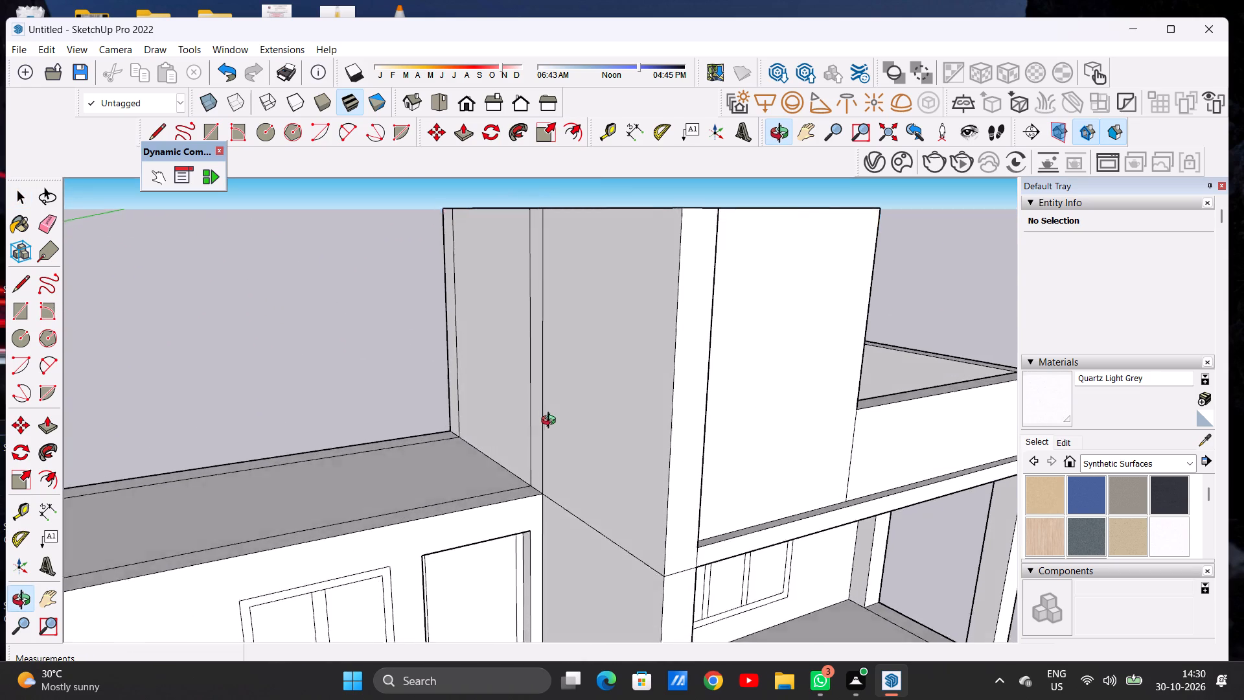
pyautogui.moveTo(551, 422); pyautogui.dragTo(551, 513, button='middle')
pyautogui.scroll(-7, 533, 422)
pyautogui.moveTo(572, 442); pyautogui.dragTo(509, 465, button='middle')
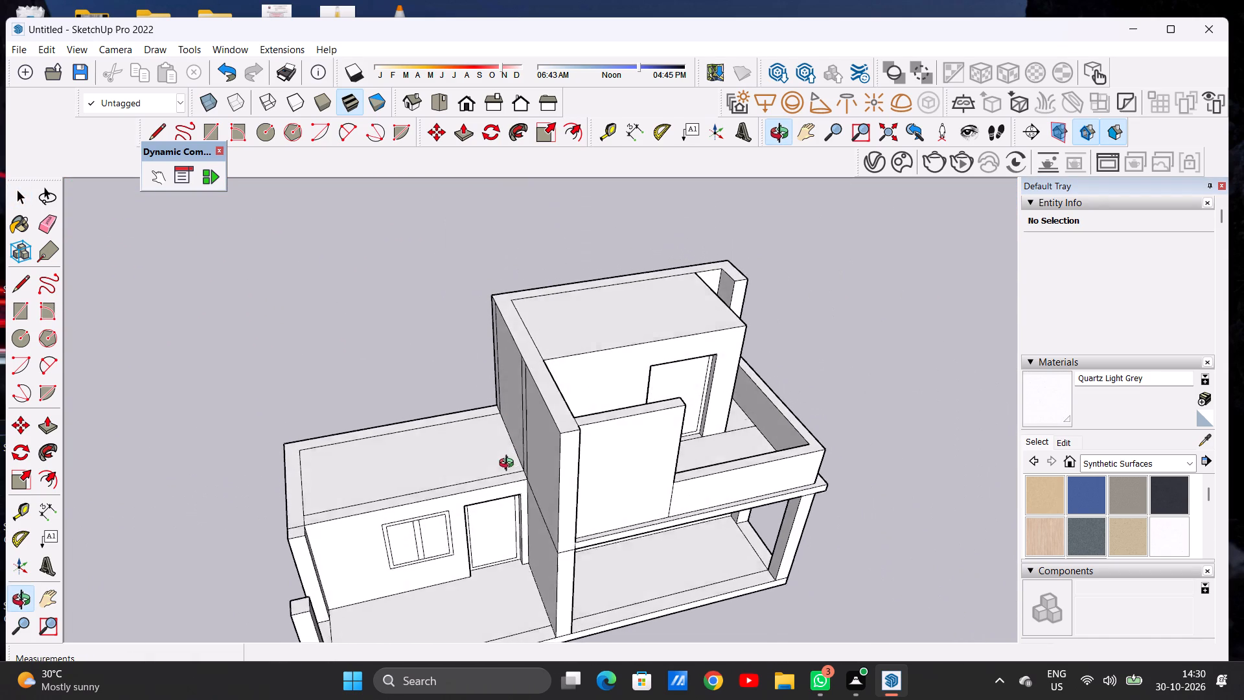
pyautogui.moveTo(509, 465); pyautogui.dragTo(513, 471, button='middle')
pyautogui.scroll(2, 525, 457)
pyautogui.scroll(-1, 525, 457)
pyautogui.scroll(4, 525, 457)
pyautogui.scroll(-2, 535, 450)
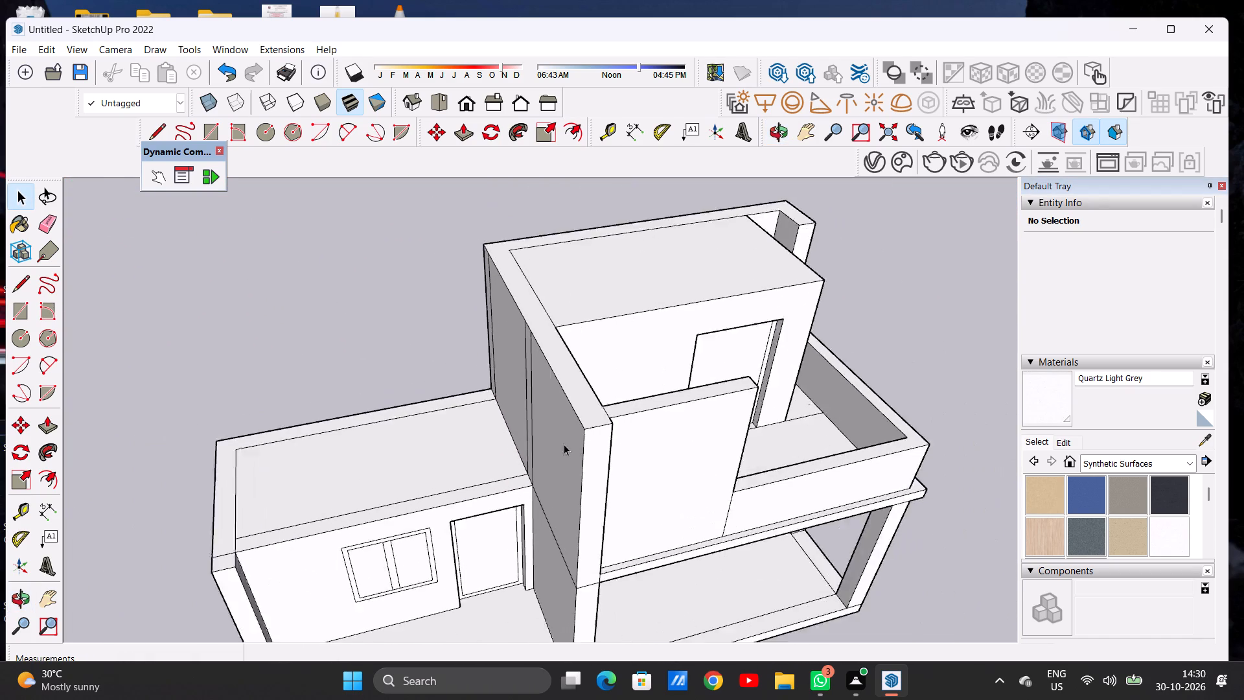
pyautogui.scroll(-8, 564, 444)
pyautogui.moveTo(523, 448); pyautogui.dragTo(720, 417, button='middle')
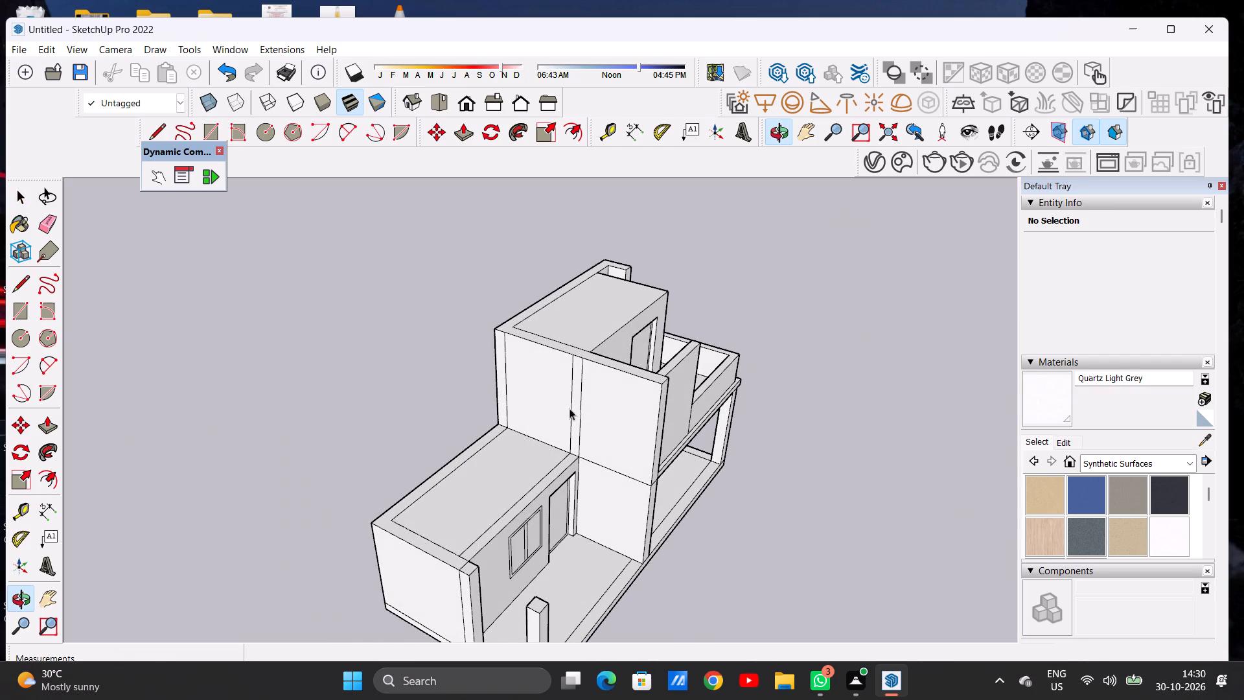
pyautogui.scroll(-4, 586, 408)
pyautogui.scroll(-1, 650, 408)
pyautogui.moveTo(639, 408); pyautogui.dragTo(411, 379, button='middle')
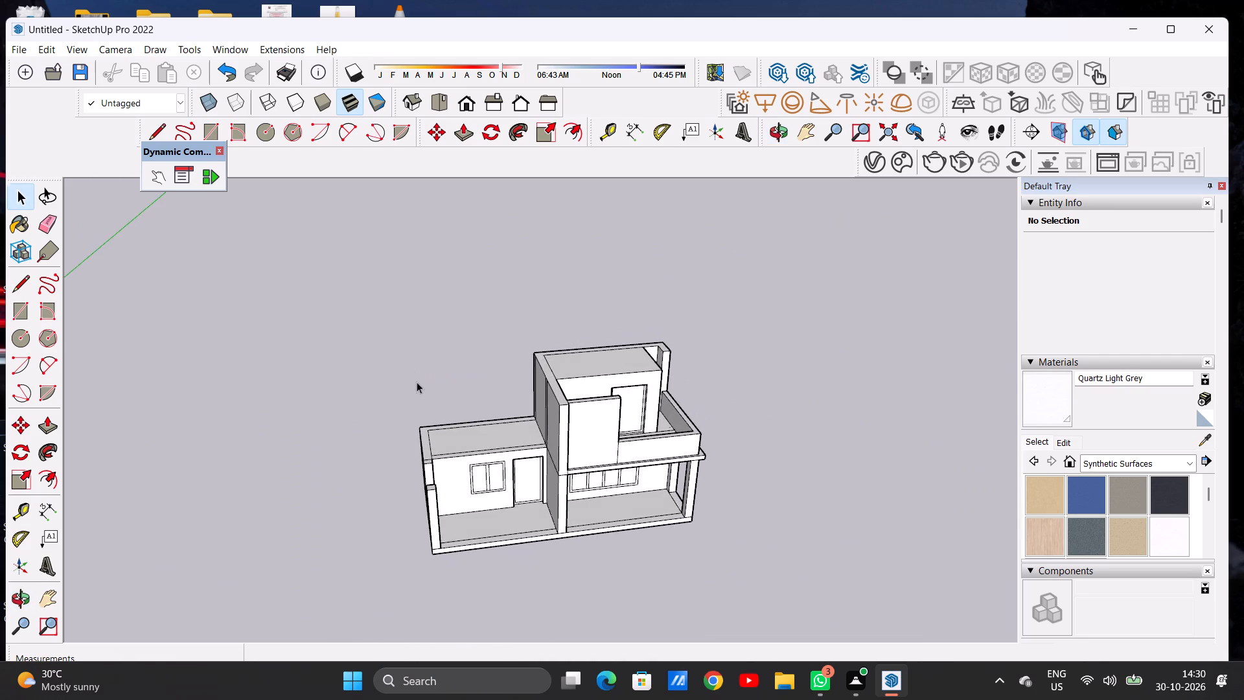
pyautogui.scroll(-4, 507, 401)
pyautogui.moveTo(573, 414); pyautogui.dragTo(517, 358, button='middle')
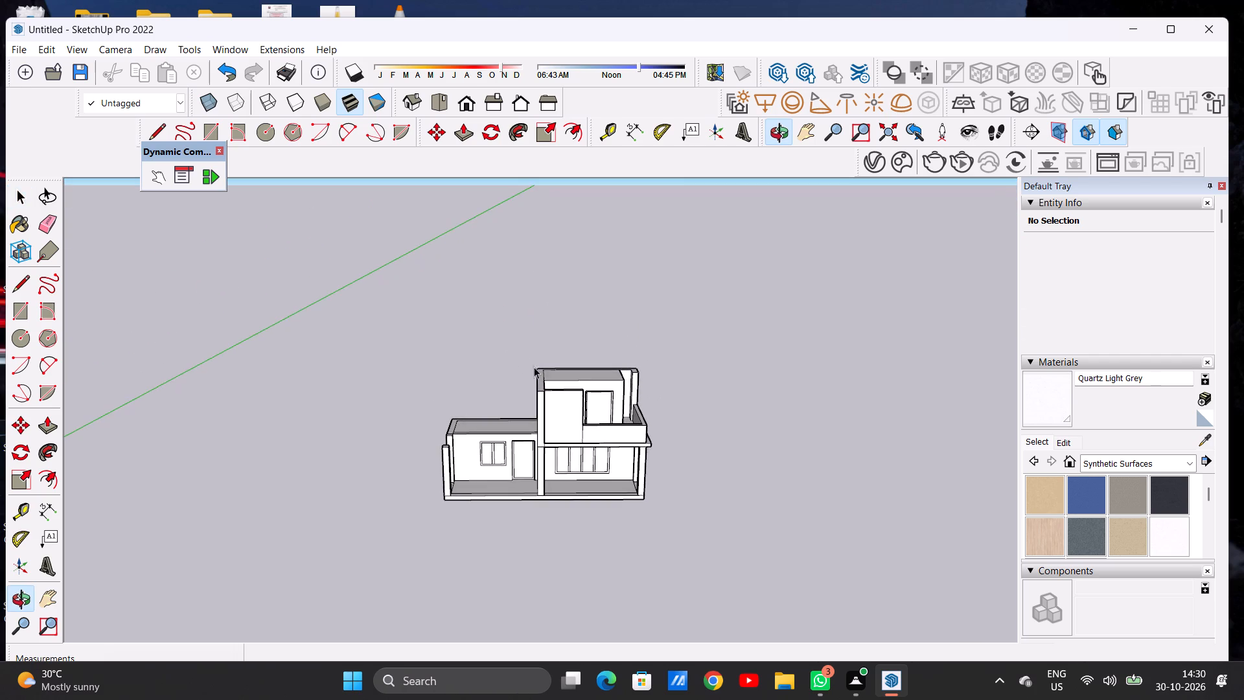
# Examine the upper storey's raised-wall panel, room roof and wall tops from the front and from above.
pyautogui.scroll(8, 584, 423)
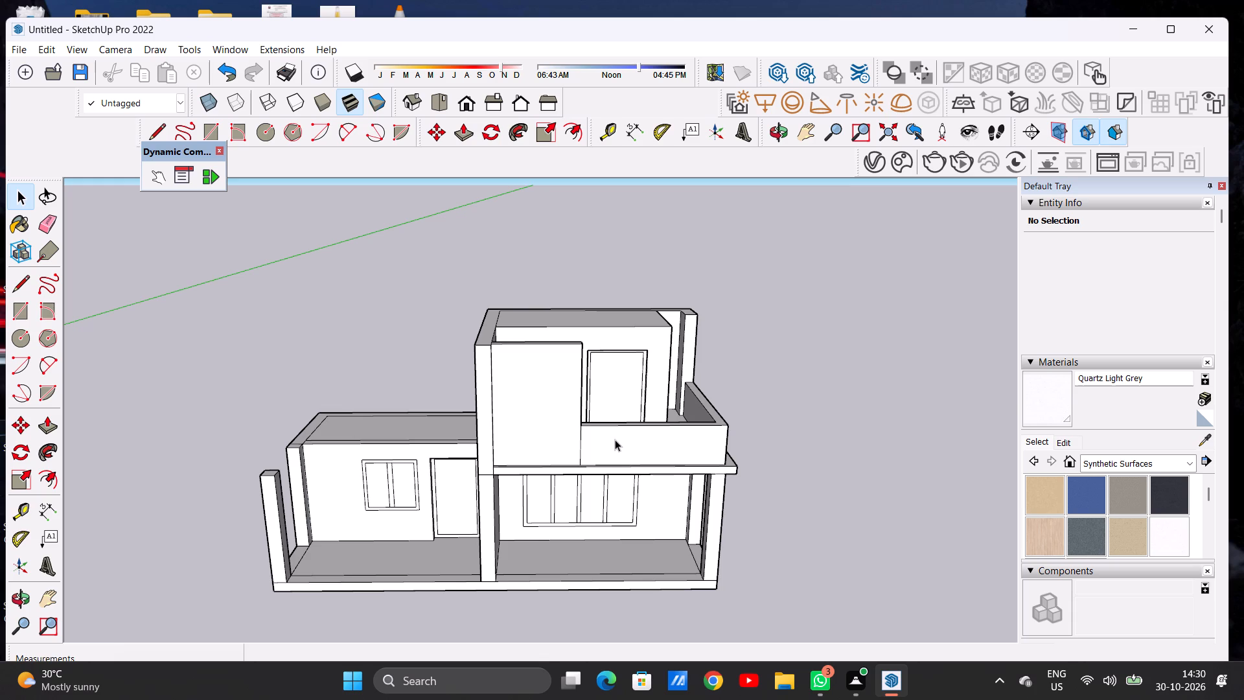
pyautogui.scroll(-7, 574, 456)
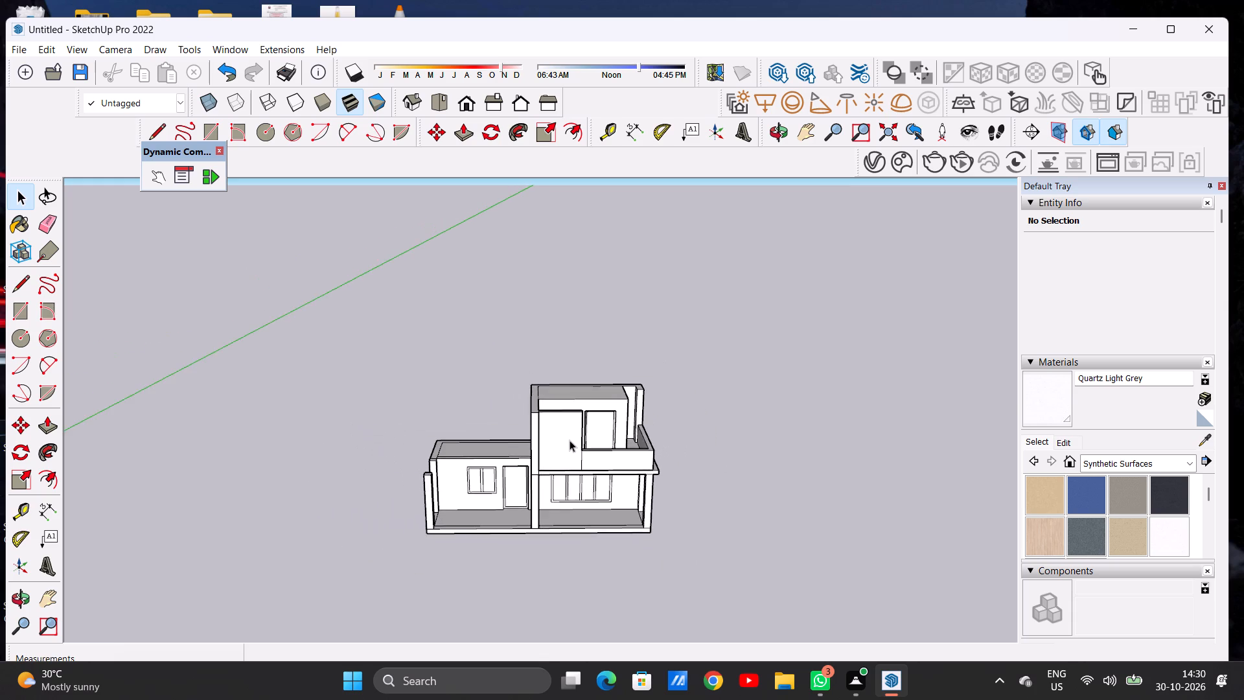
pyautogui.scroll(2, 570, 436)
pyautogui.scroll(-1, 570, 436)
pyautogui.scroll(8, 570, 436)
pyautogui.scroll(8, 587, 357)
pyautogui.moveTo(608, 408); pyautogui.dragTo(608, 349, button='middle')
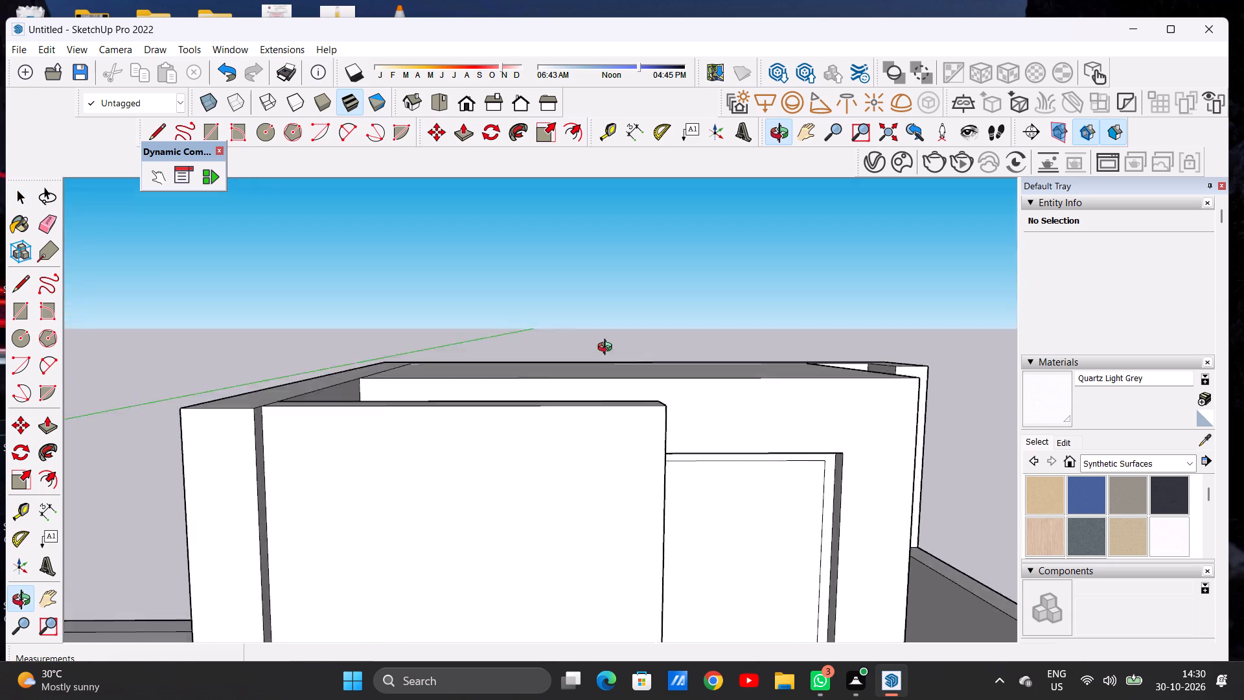
pyautogui.moveTo(608, 349); pyautogui.dragTo(595, 416, button='middle')
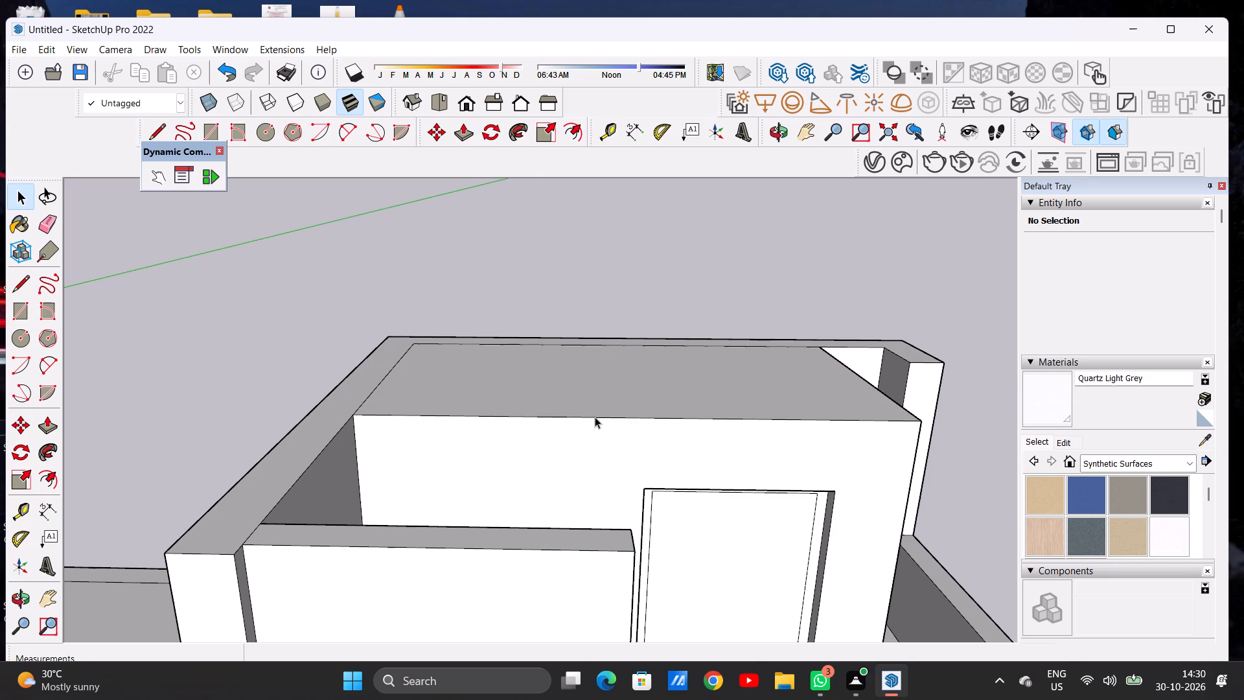
pyautogui.scroll(-7, 584, 434)
pyautogui.moveTo(561, 451); pyautogui.dragTo(589, 446, button='middle')
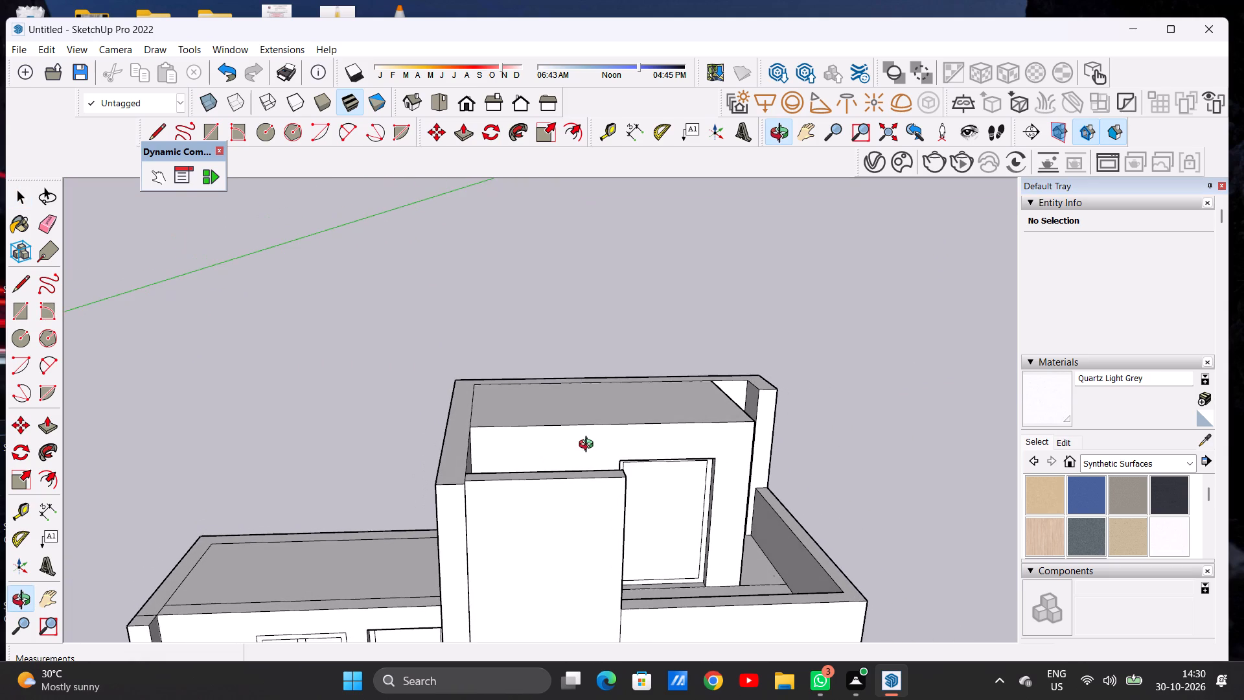
pyautogui.moveTo(589, 446); pyautogui.dragTo(584, 450, button='middle')
pyautogui.scroll(-4, 560, 454)
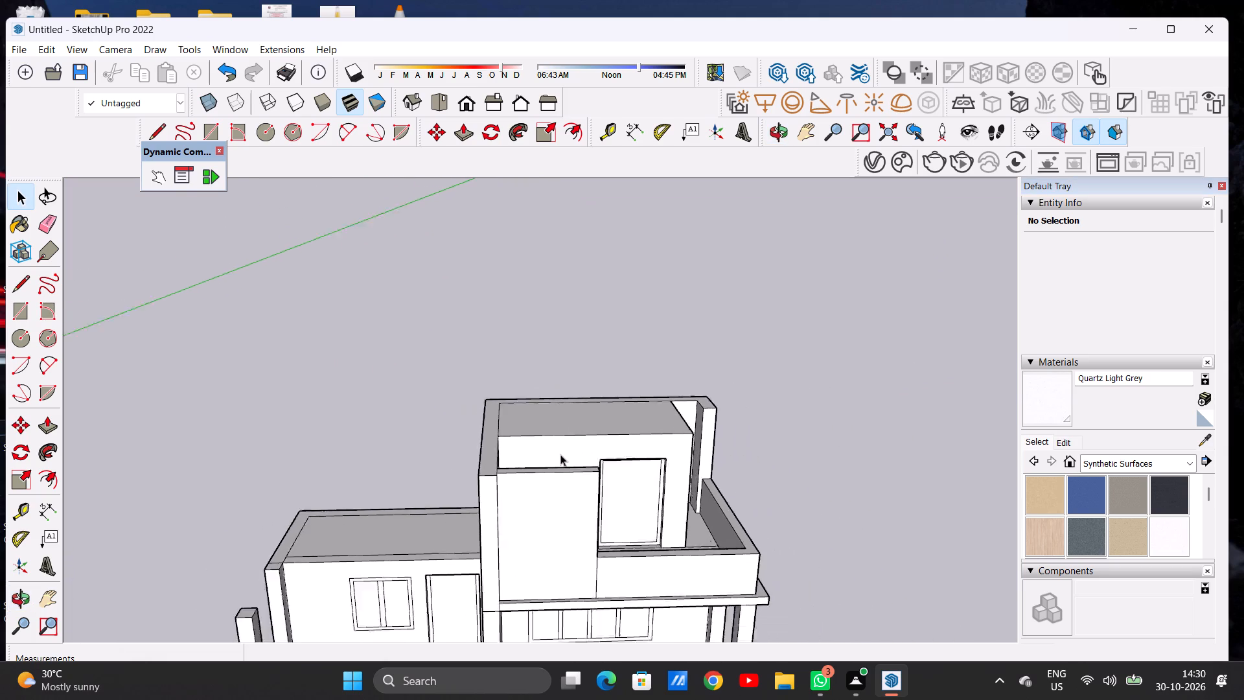
pyautogui.scroll(-2, 560, 454)
pyautogui.moveTo(634, 430); pyautogui.dragTo(448, 517, button='middle')
pyautogui.scroll(3, 621, 451)
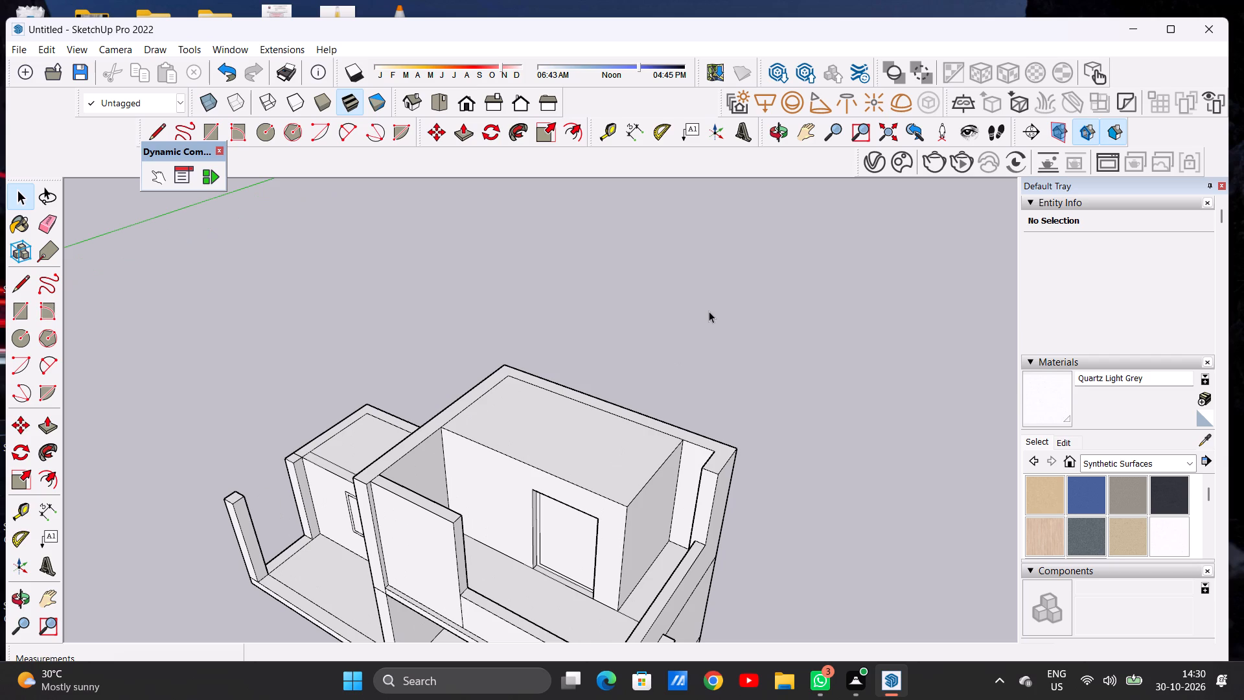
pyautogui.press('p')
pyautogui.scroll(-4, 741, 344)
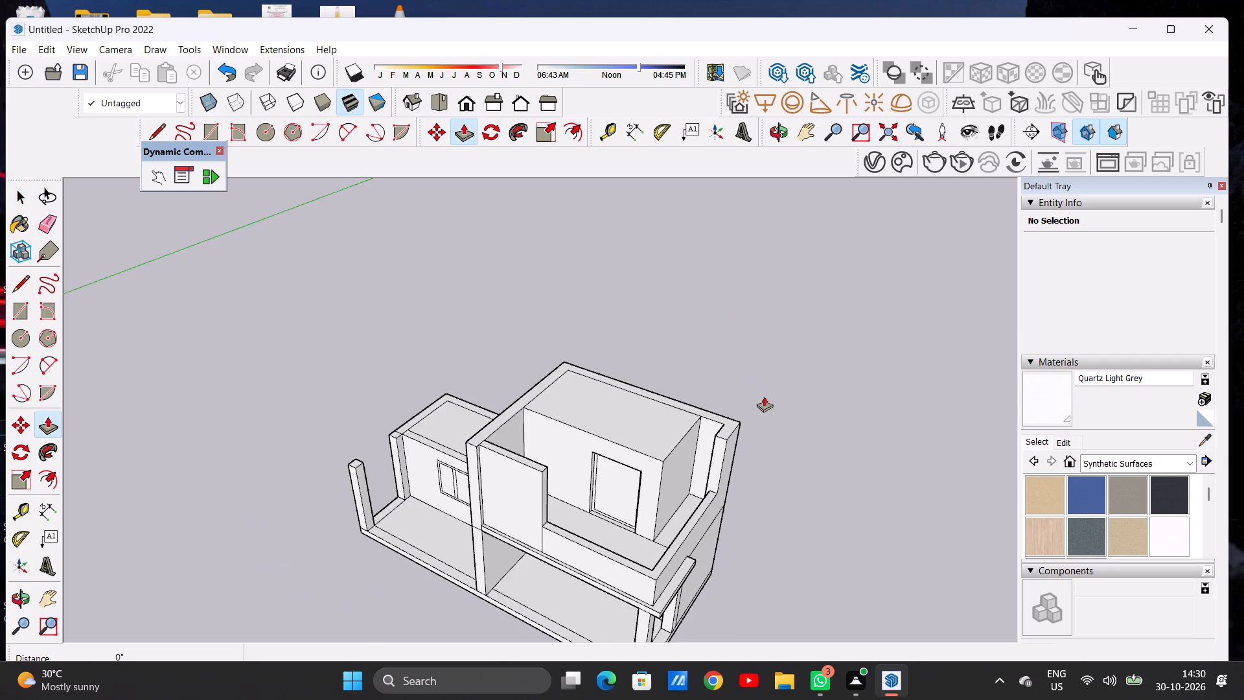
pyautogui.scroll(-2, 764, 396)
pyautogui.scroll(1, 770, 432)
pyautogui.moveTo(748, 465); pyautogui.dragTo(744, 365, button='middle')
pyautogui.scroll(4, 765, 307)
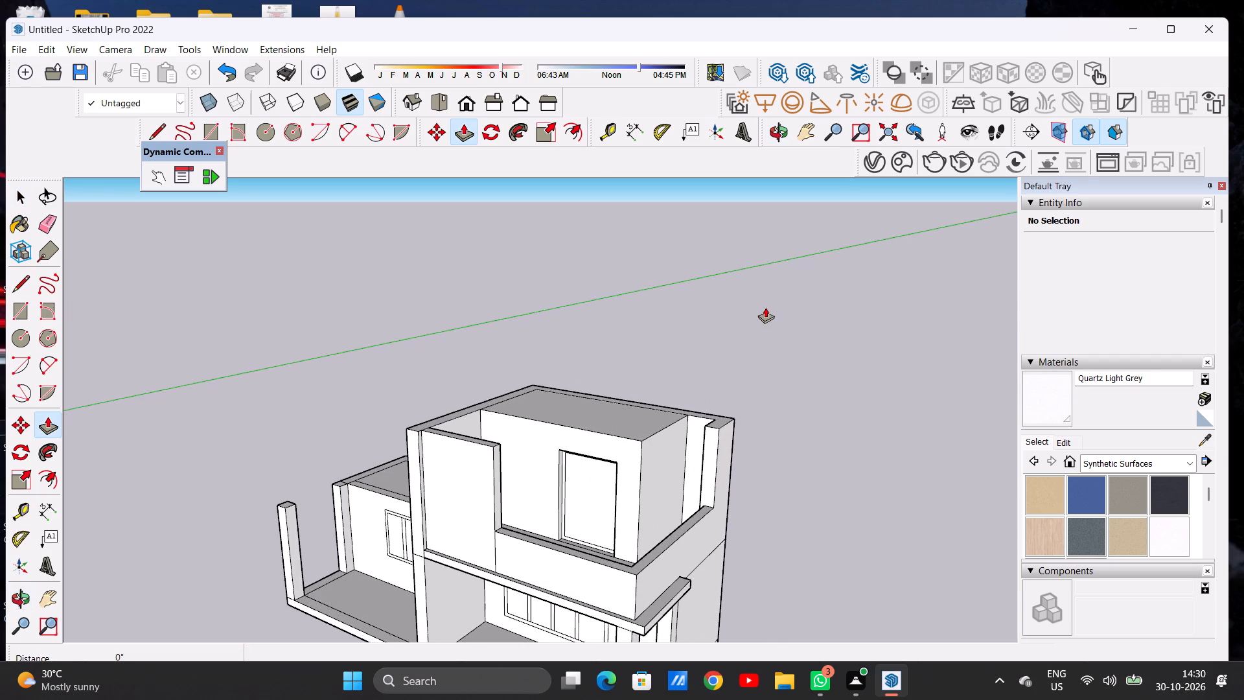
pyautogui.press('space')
# Examine the house front, the upper-storey door wall and the base of the raised-wall panel beside the corner post.
pyautogui.scroll(-9, 608, 394)
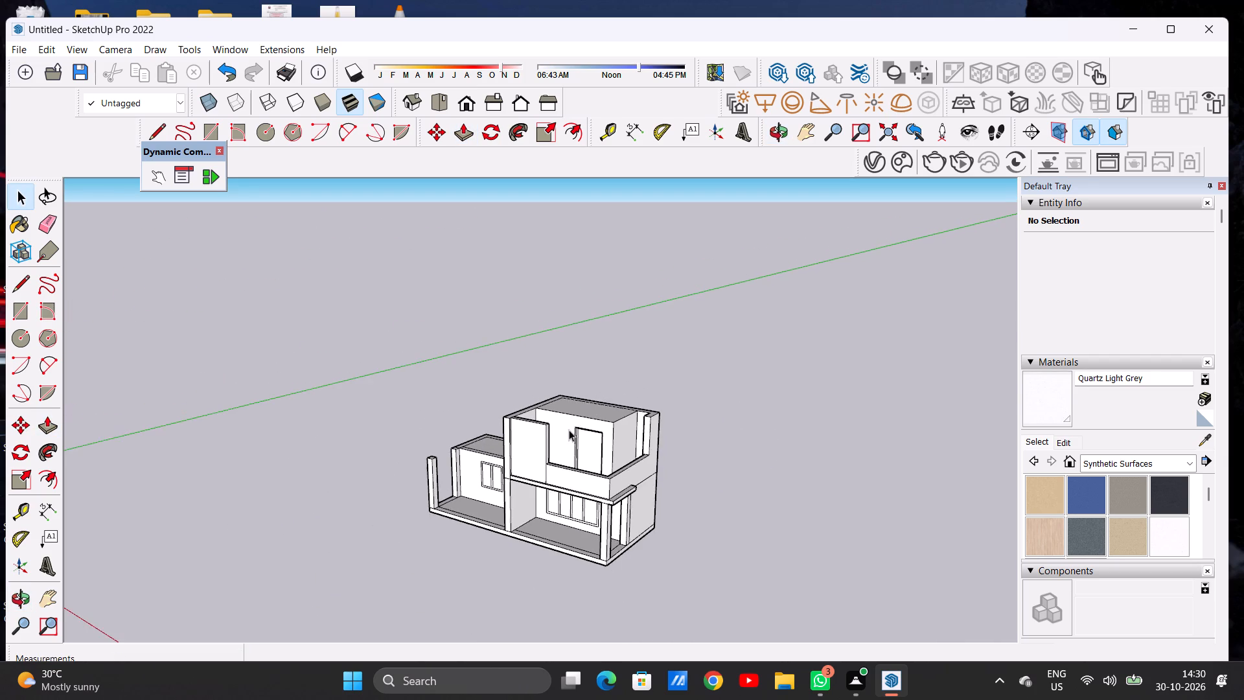
pyautogui.moveTo(550, 437); pyautogui.dragTo(731, 382, button='middle')
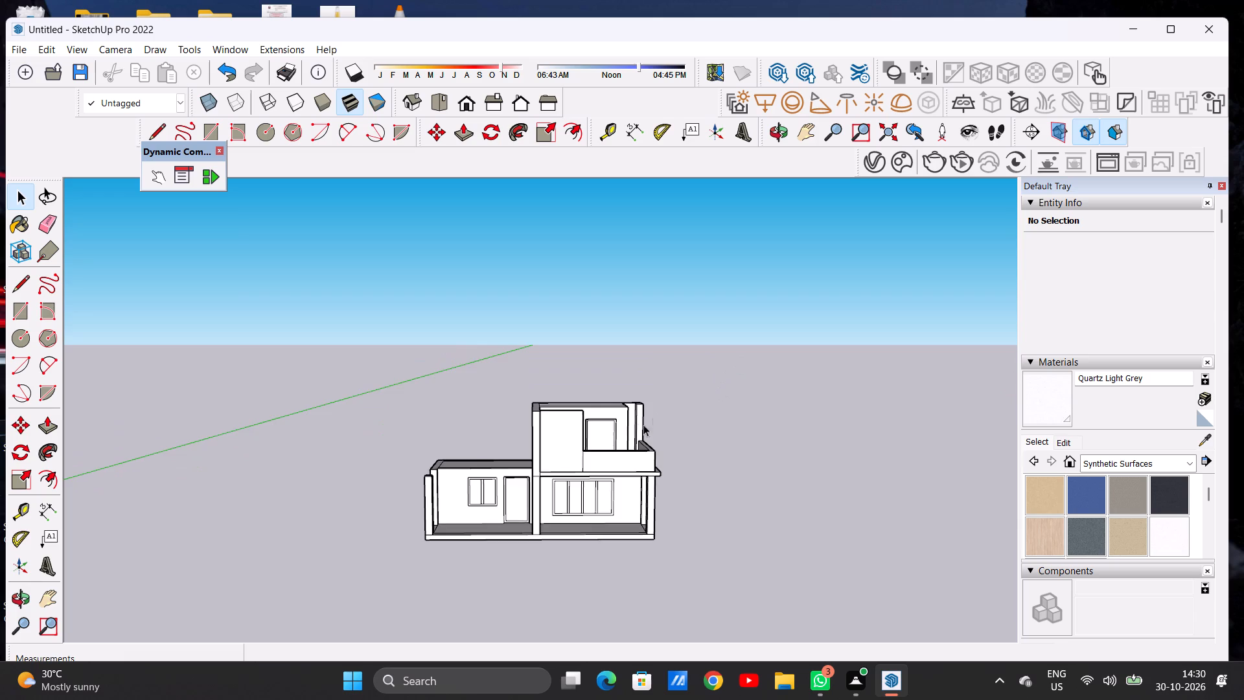
pyautogui.scroll(7, 638, 425)
pyautogui.scroll(17, 555, 405)
pyautogui.scroll(-1, 562, 437)
pyautogui.scroll(3, 562, 437)
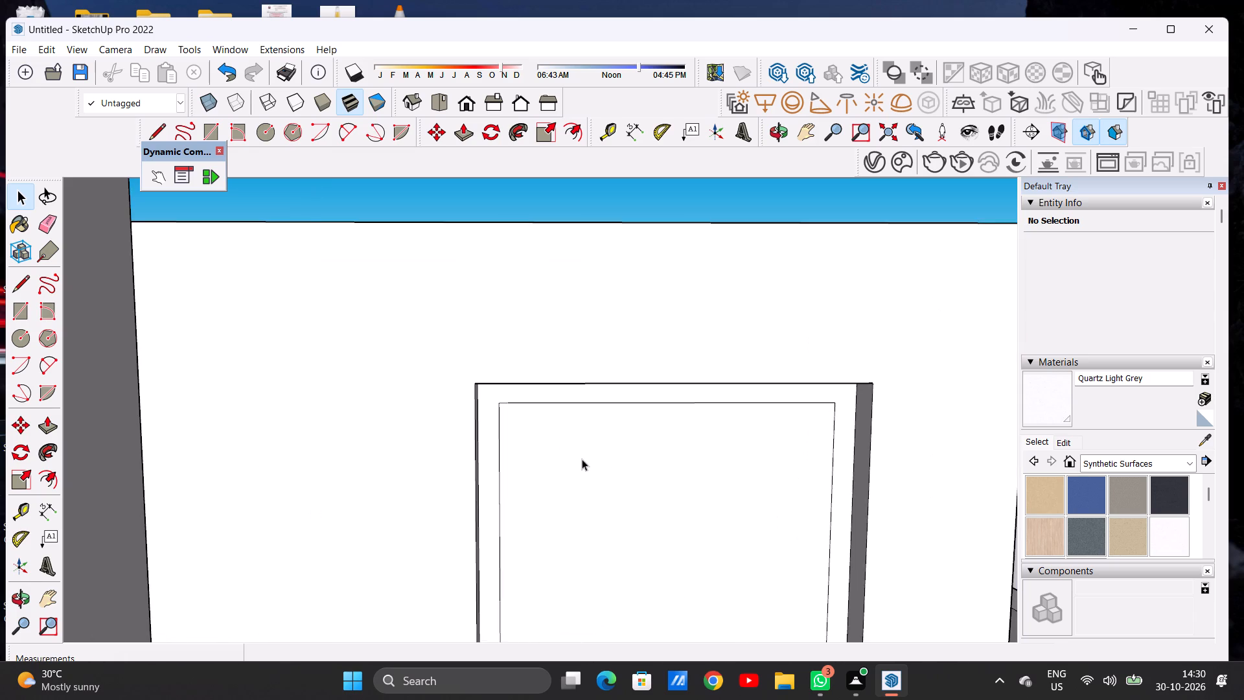
pyautogui.moveTo(577, 457); pyautogui.dragTo(691, 447, button='middle')
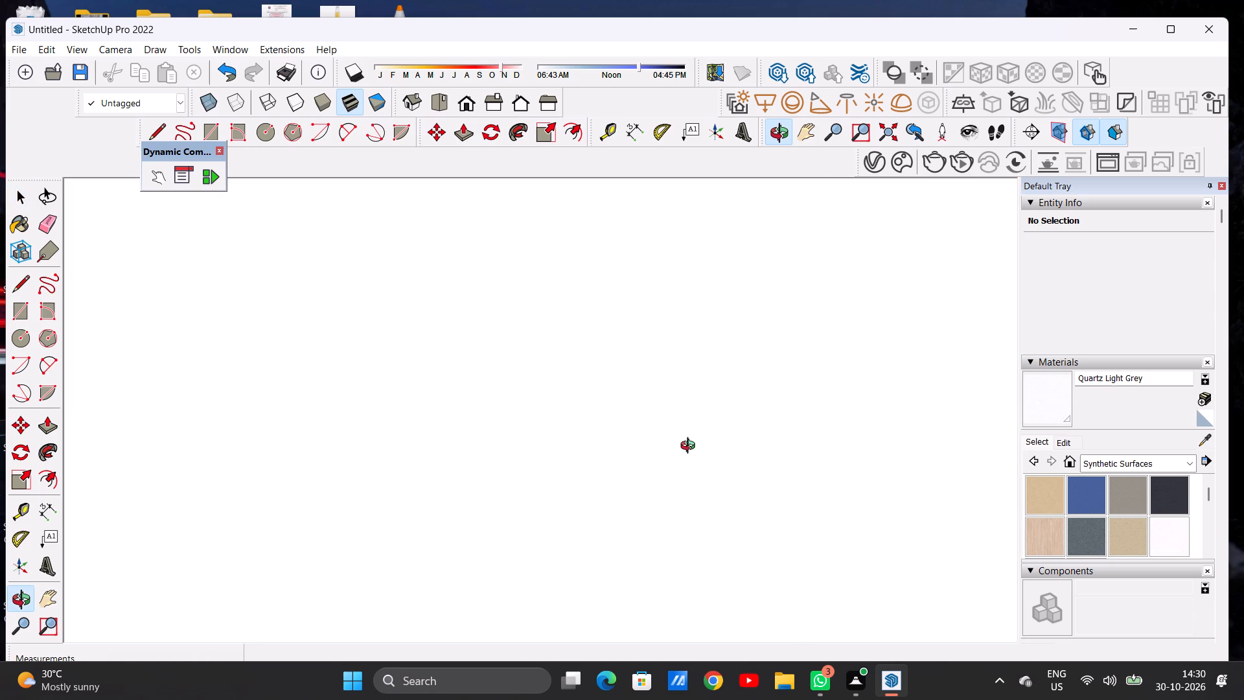
pyautogui.moveTo(691, 447); pyautogui.dragTo(691, 456, button='middle')
pyautogui.scroll(-20, 674, 453)
pyautogui.scroll(-2, 674, 453)
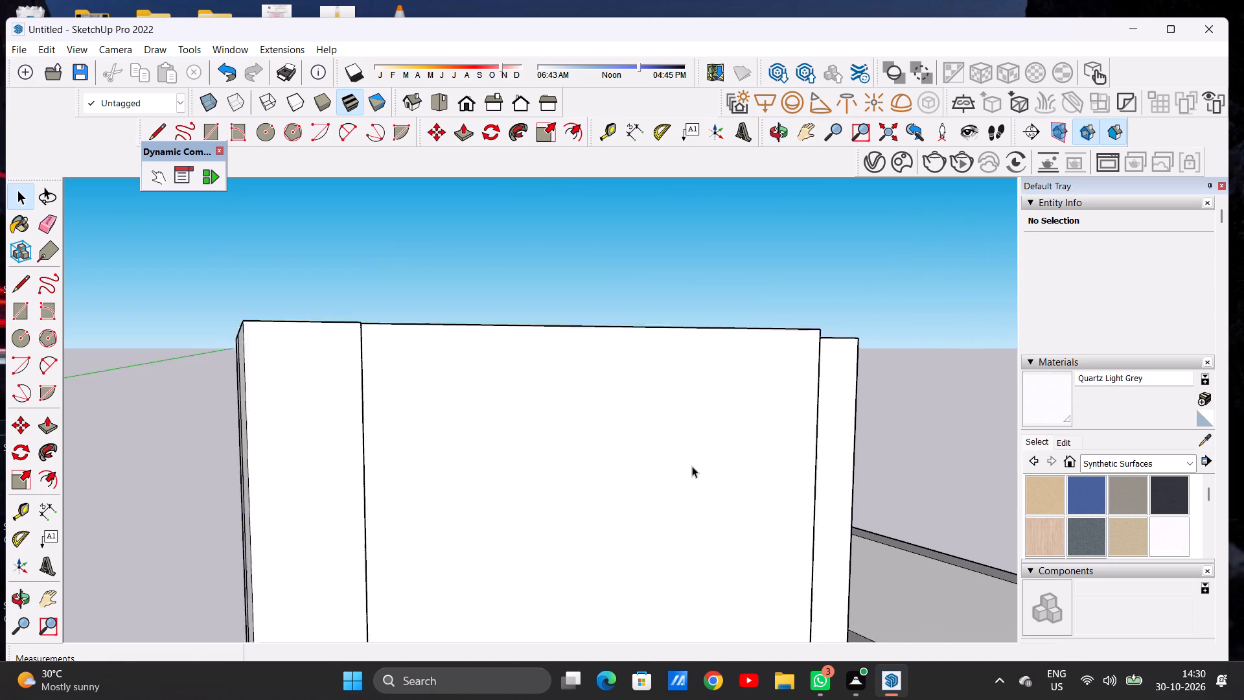
pyautogui.scroll(-7, 692, 466)
pyautogui.scroll(-4, 556, 472)
pyautogui.moveTo(652, 472); pyautogui.dragTo(555, 486, button='middle')
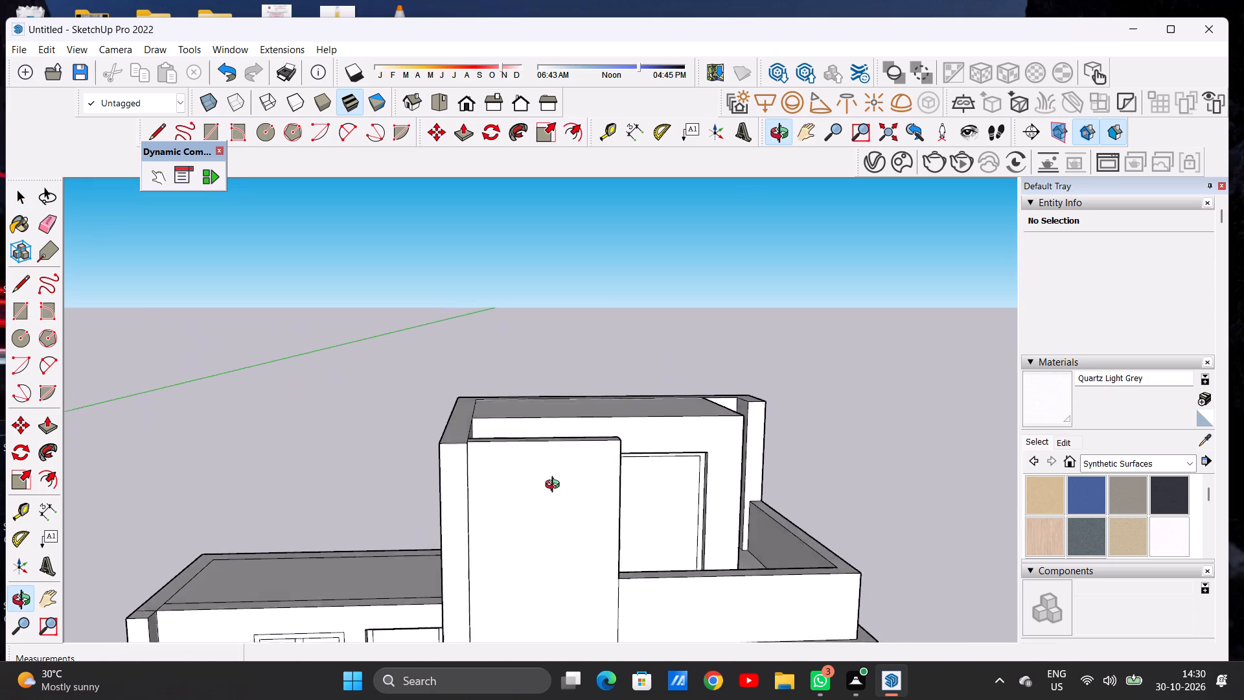
pyautogui.moveTo(555, 486); pyautogui.dragTo(557, 480, button='middle')
pyautogui.scroll(-6, 536, 462)
pyautogui.moveTo(538, 463); pyautogui.dragTo(371, 539, button='middle')
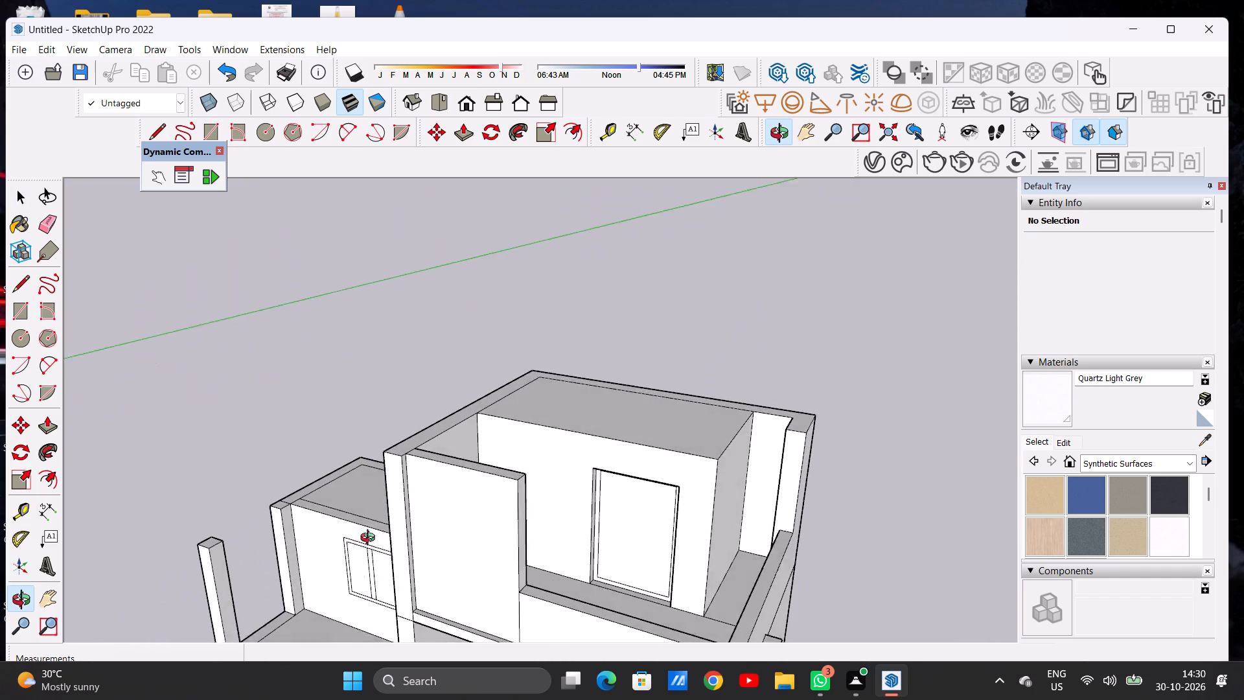
pyautogui.moveTo(371, 539); pyautogui.dragTo(360, 580, button='middle')
pyautogui.scroll(6, 419, 609)
pyautogui.scroll(-1, 420, 610)
pyautogui.scroll(5, 420, 610)
pyautogui.scroll(-1, 423, 599)
pyautogui.scroll(4, 423, 599)
pyautogui.scroll(-1, 417, 590)
pyautogui.scroll(6, 417, 590)
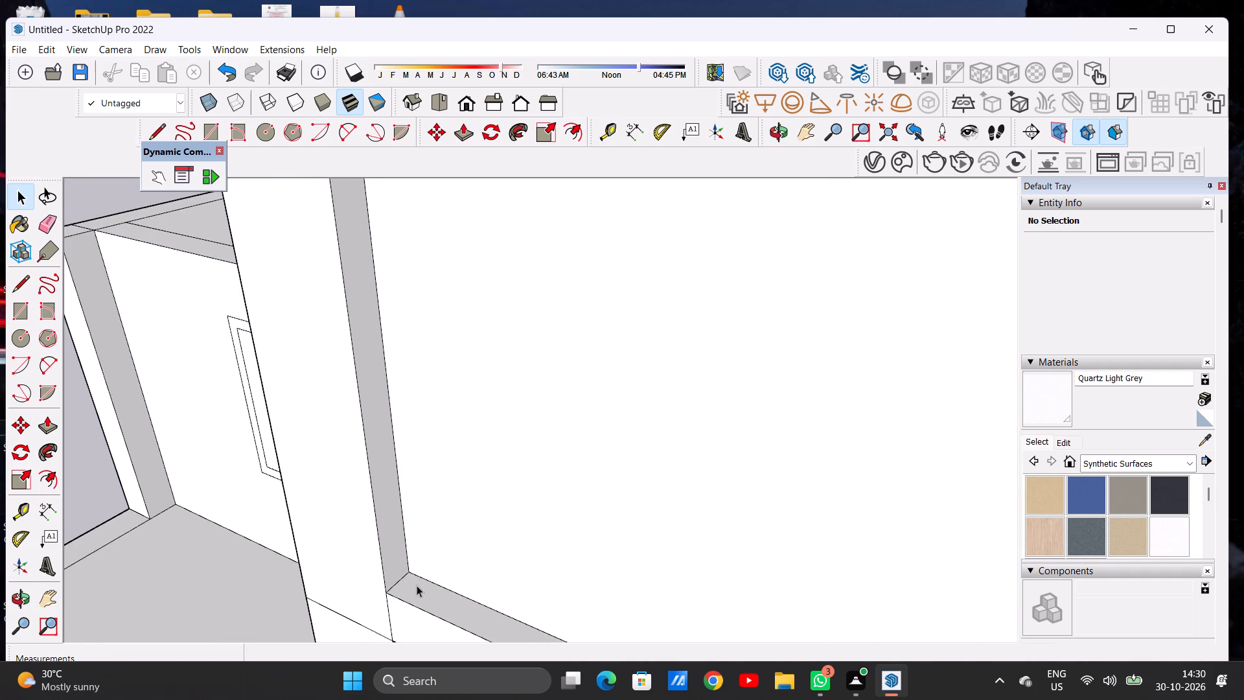
# Examine the house front, raised-wall panel and balcony parapet from low and raised viewpoints.
pyautogui.scroll(-19, 445, 553)
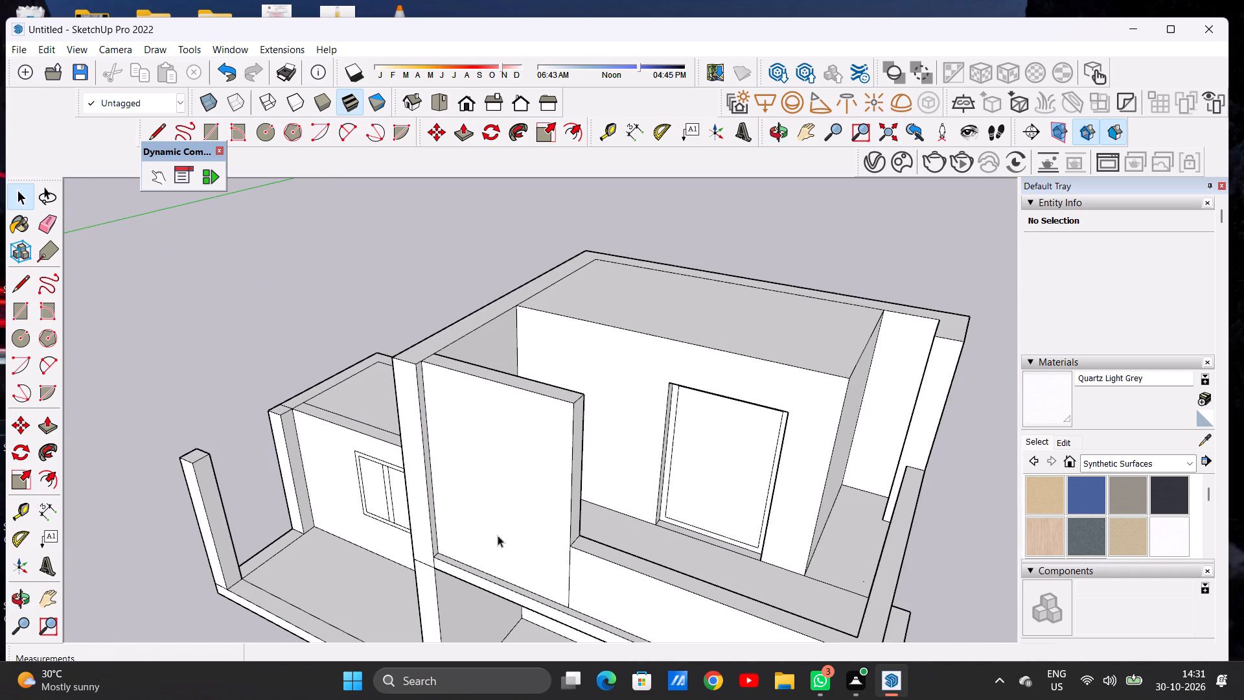
pyautogui.moveTo(512, 535); pyautogui.dragTo(655, 509, button='middle')
pyautogui.scroll(-7, 424, 557)
pyautogui.moveTo(484, 601); pyautogui.dragTo(490, 596, button='middle')
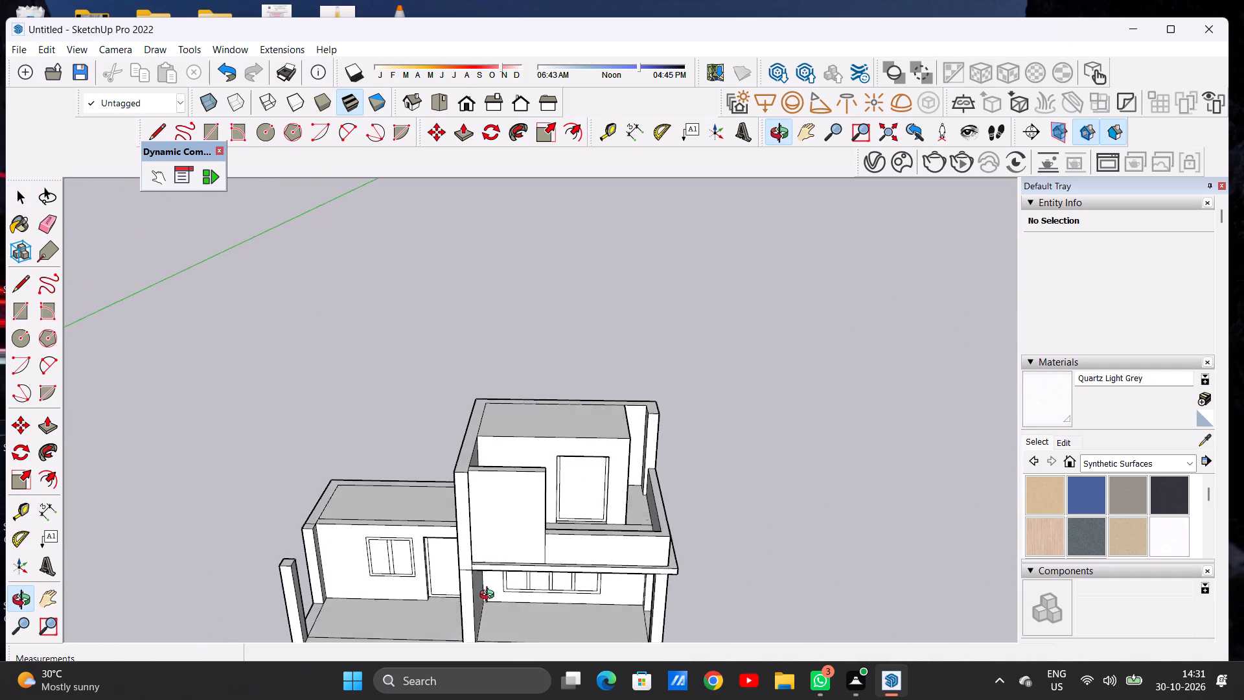
pyautogui.moveTo(490, 596); pyautogui.dragTo(510, 506, button='middle')
pyautogui.scroll(7, 516, 568)
pyautogui.moveTo(588, 542); pyautogui.dragTo(542, 485, button='middle')
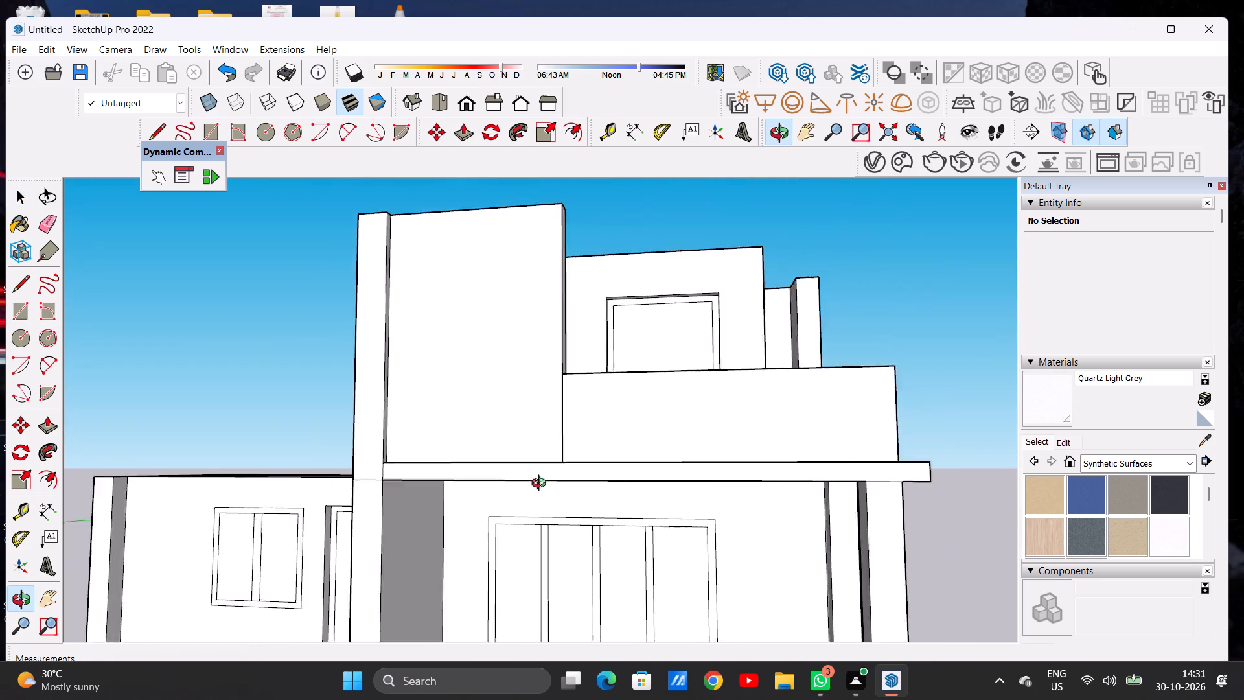
pyautogui.moveTo(542, 485); pyautogui.dragTo(591, 525, button='middle')
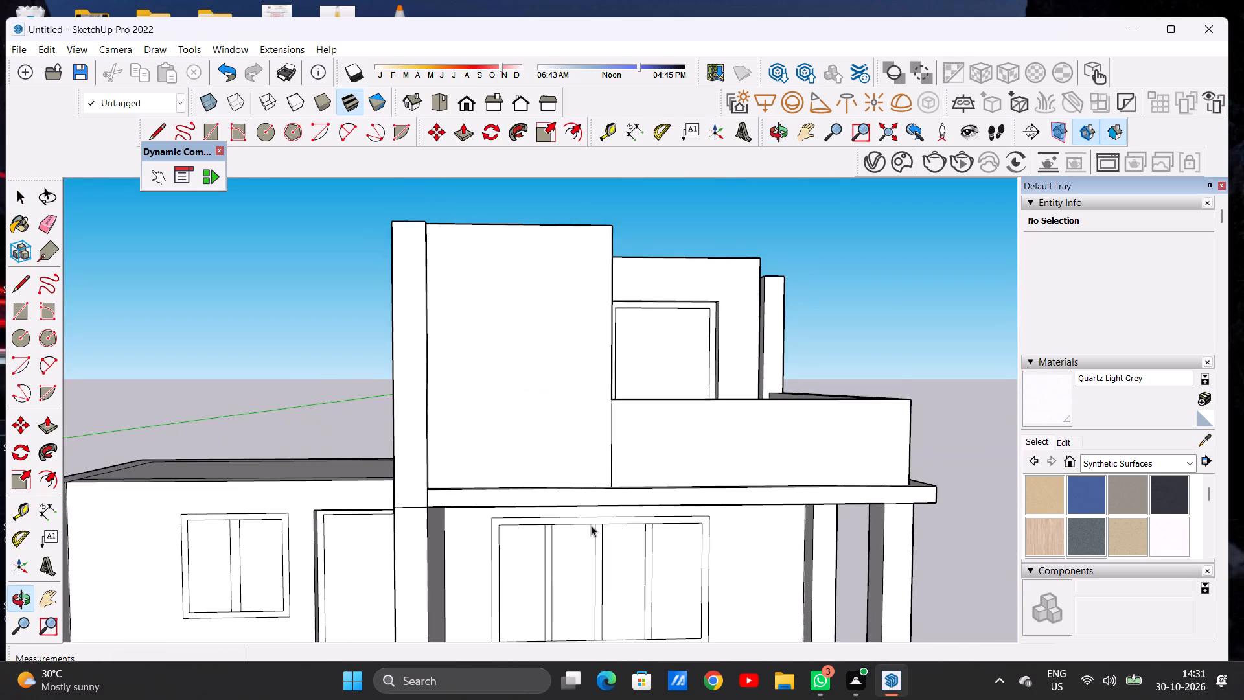
pyautogui.scroll(-13, 596, 491)
pyautogui.moveTo(587, 505); pyautogui.dragTo(592, 570, button='middle')
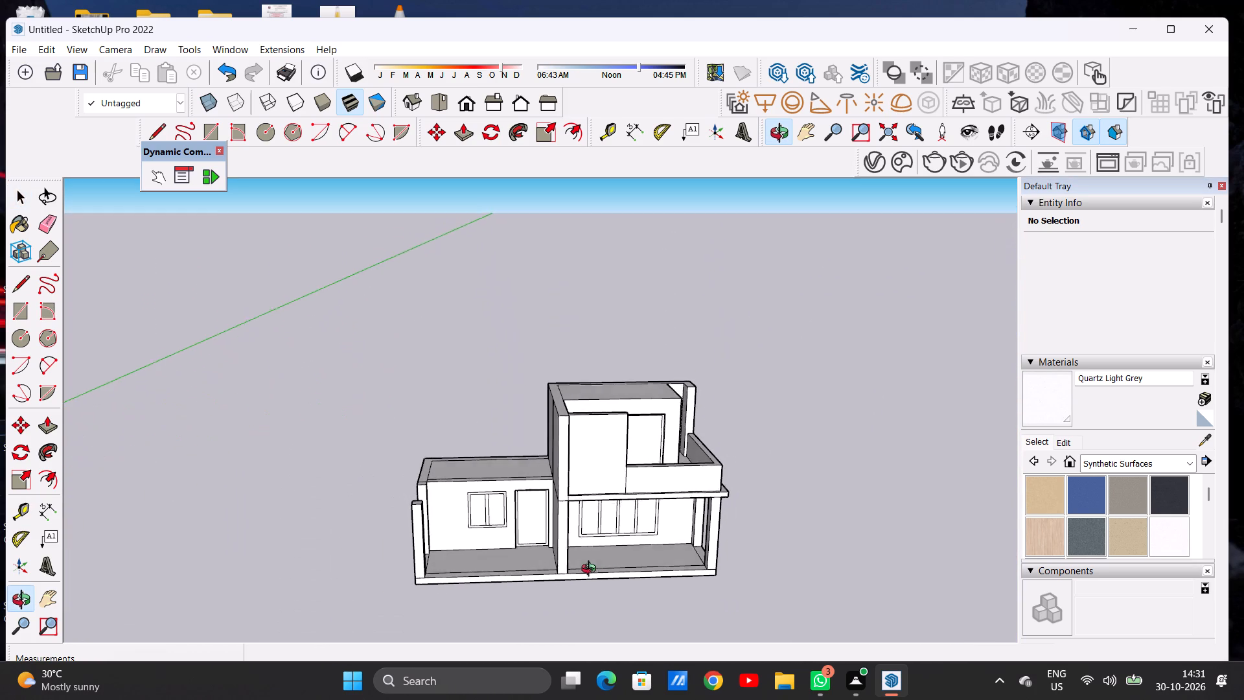
pyautogui.moveTo(592, 570); pyautogui.dragTo(592, 569, button='middle')
pyautogui.scroll(12, 553, 507)
pyautogui.scroll(-1, 501, 519)
pyautogui.scroll(2, 501, 519)
pyautogui.scroll(-5, 500, 517)
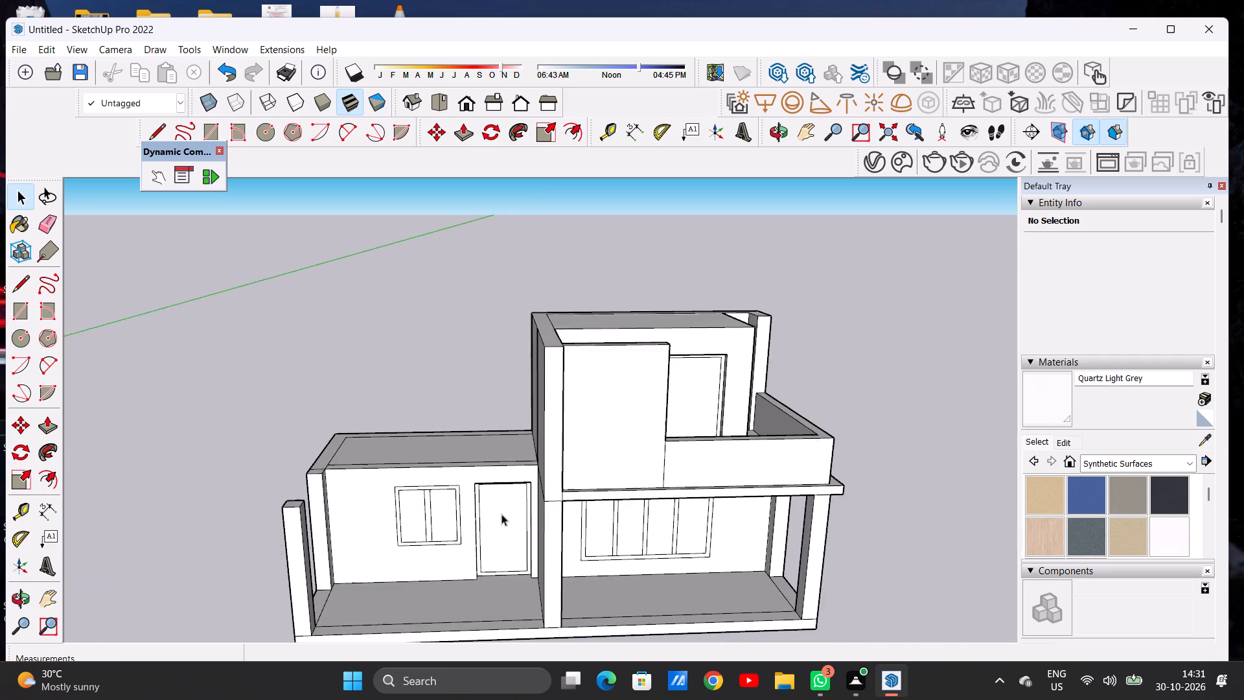
pyautogui.scroll(-9, 501, 514)
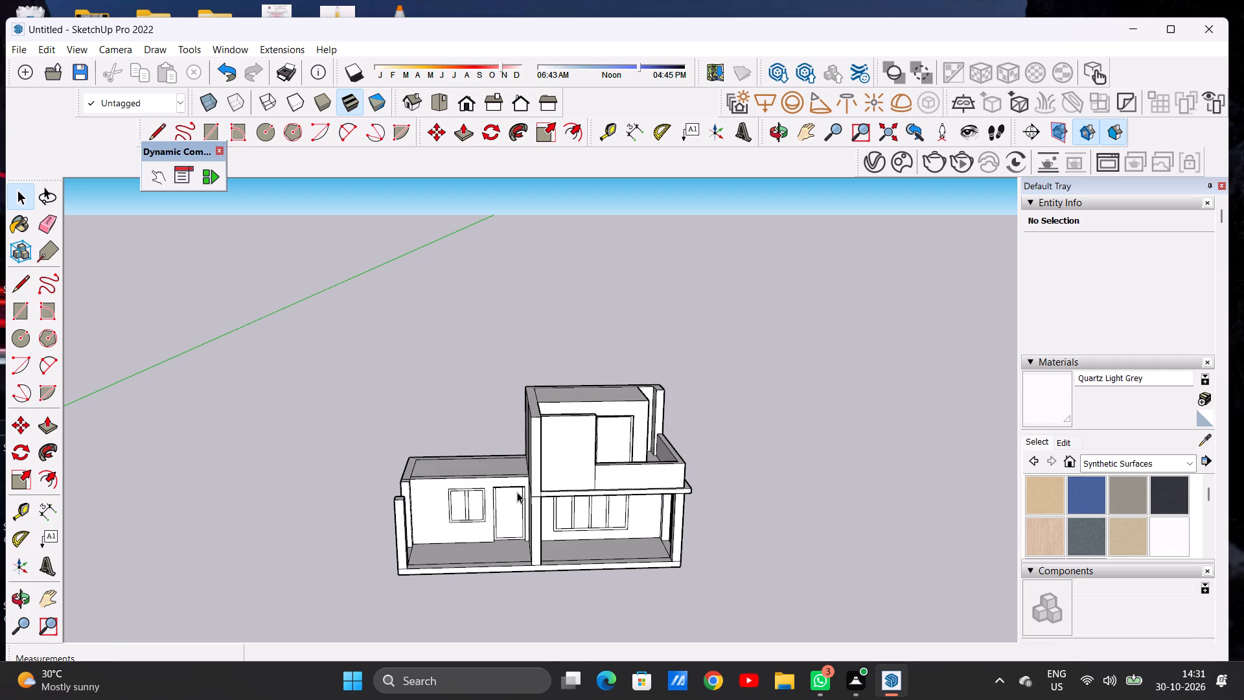
# Examine the upper-storey door wall, raised-wall panel and balcony up close, and the whole house from the front.
pyautogui.scroll(-4, 524, 396)
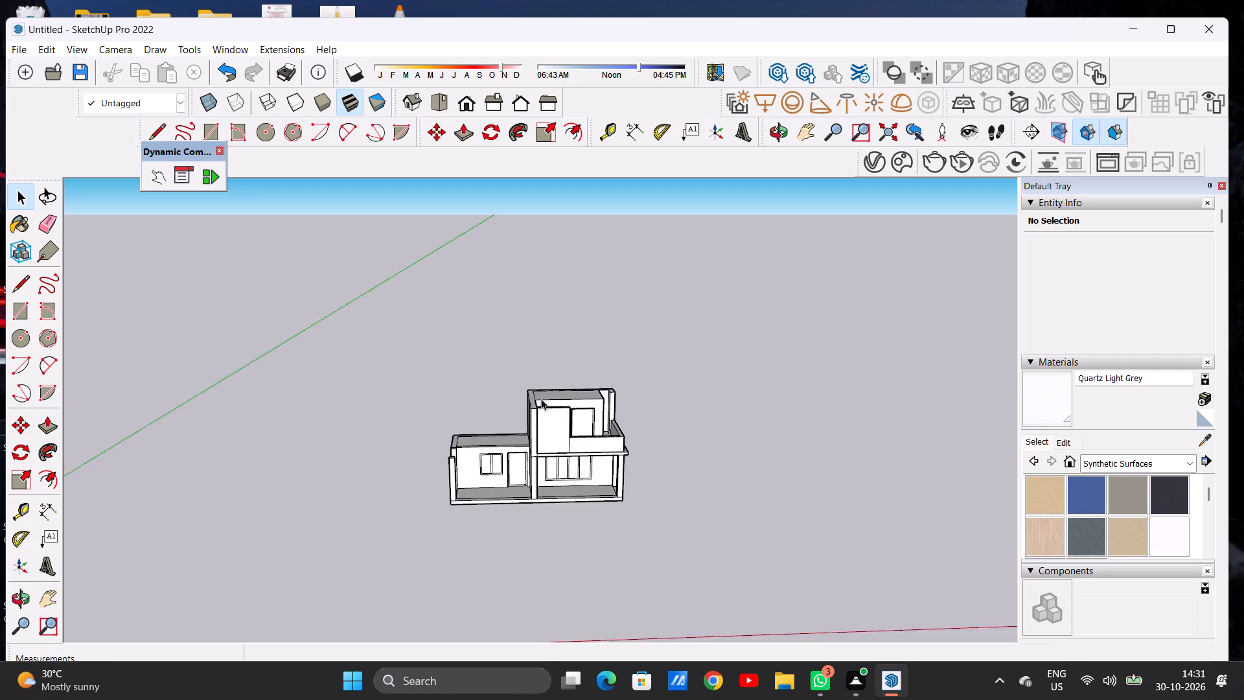
pyautogui.scroll(-6, 541, 399)
pyautogui.scroll(2, 566, 416)
pyautogui.scroll(-1, 568, 419)
pyautogui.scroll(12, 569, 420)
pyautogui.scroll(8, 521, 388)
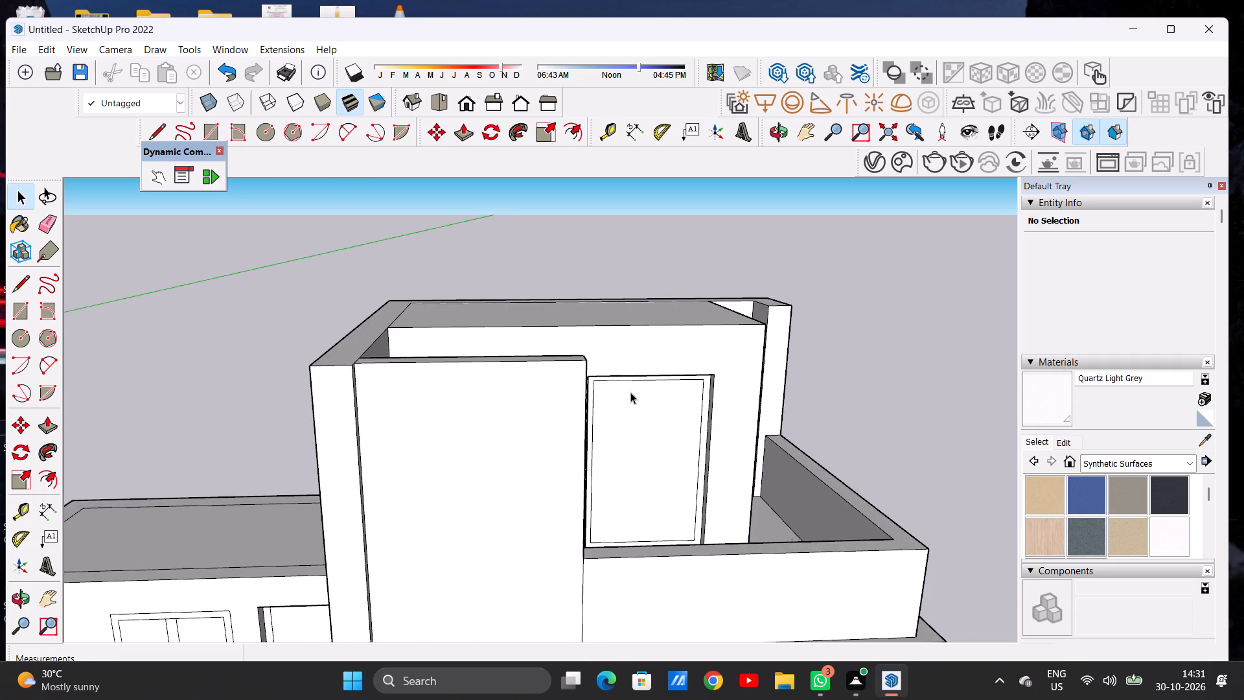
pyautogui.moveTo(625, 395); pyautogui.dragTo(538, 384, button='middle')
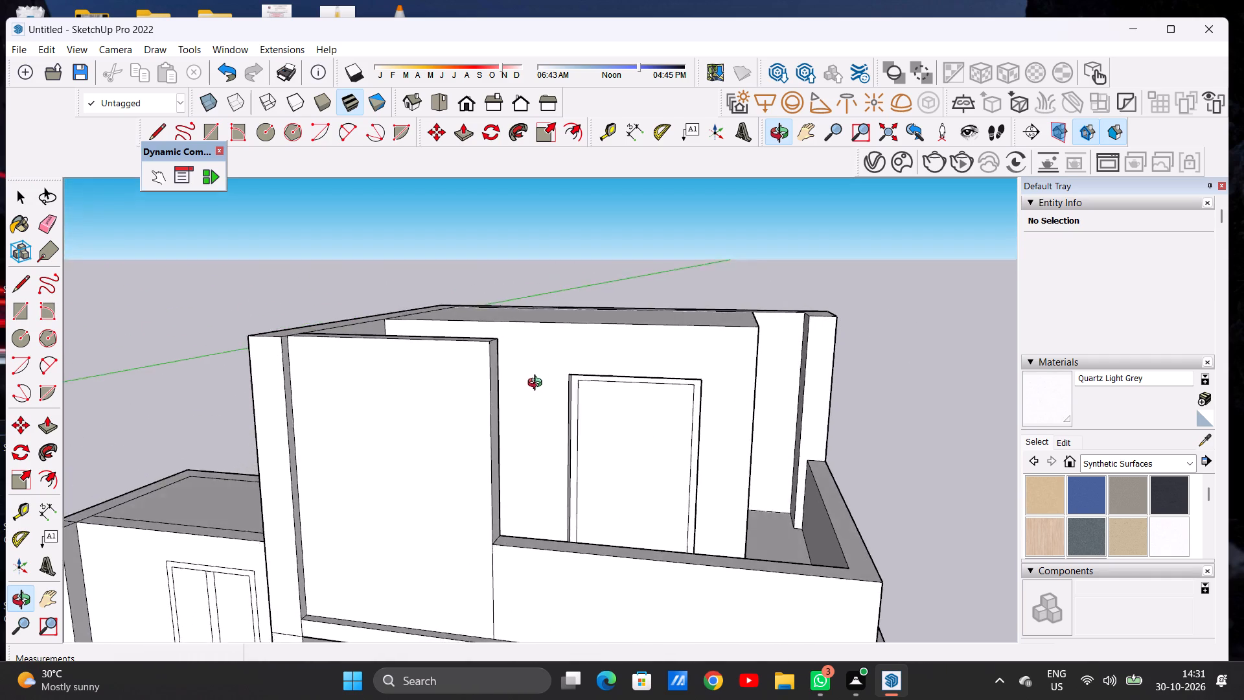
pyautogui.moveTo(538, 384); pyautogui.dragTo(575, 371, button='middle')
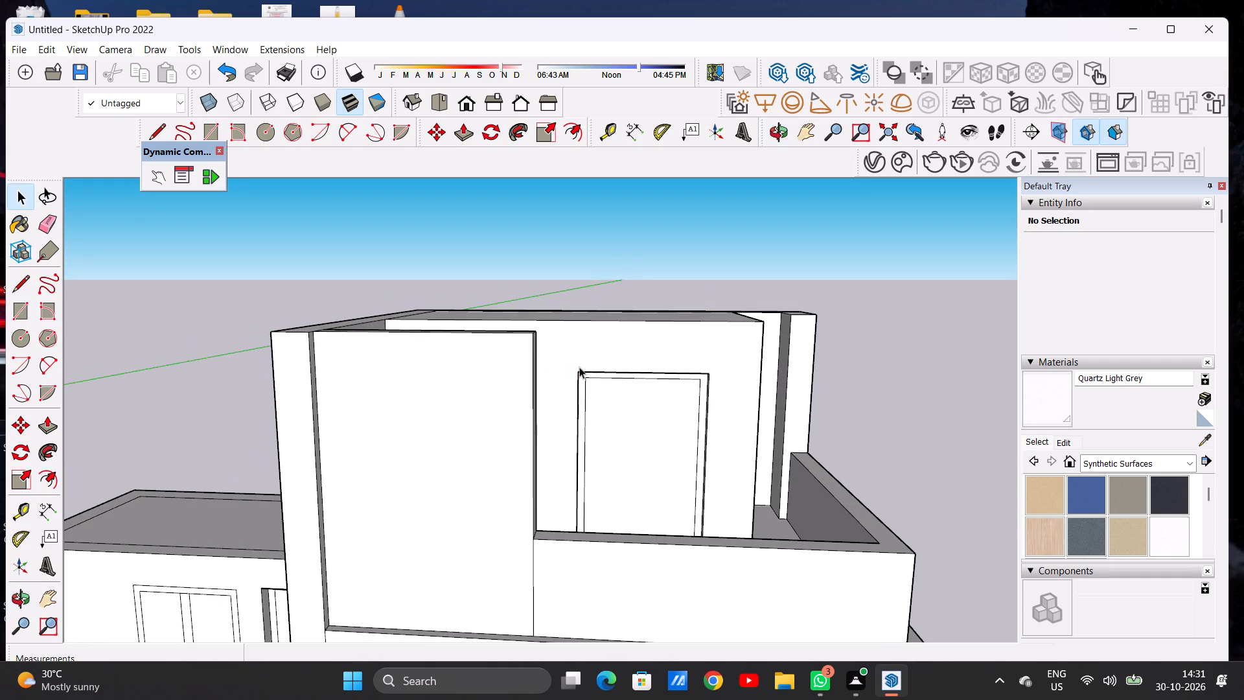
pyautogui.scroll(-9, 589, 363)
pyautogui.scroll(-4, 713, 353)
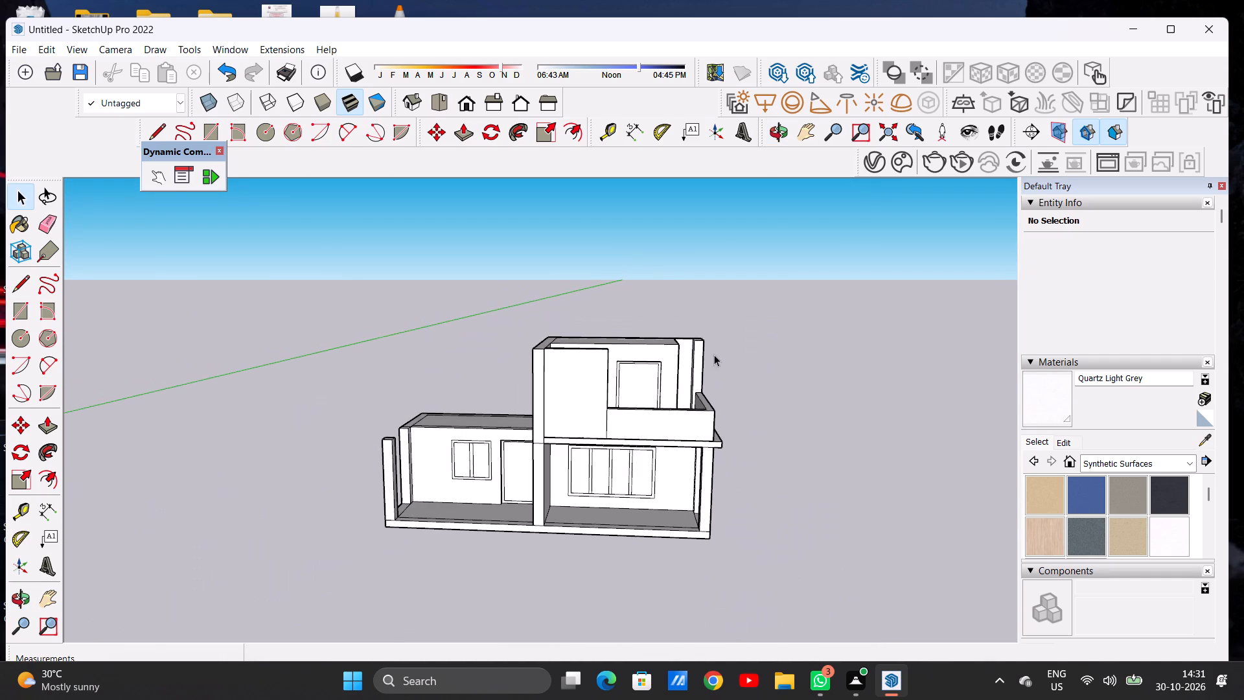
pyautogui.moveTo(630, 355); pyautogui.dragTo(639, 472, button='middle')
pyautogui.scroll(5, 687, 389)
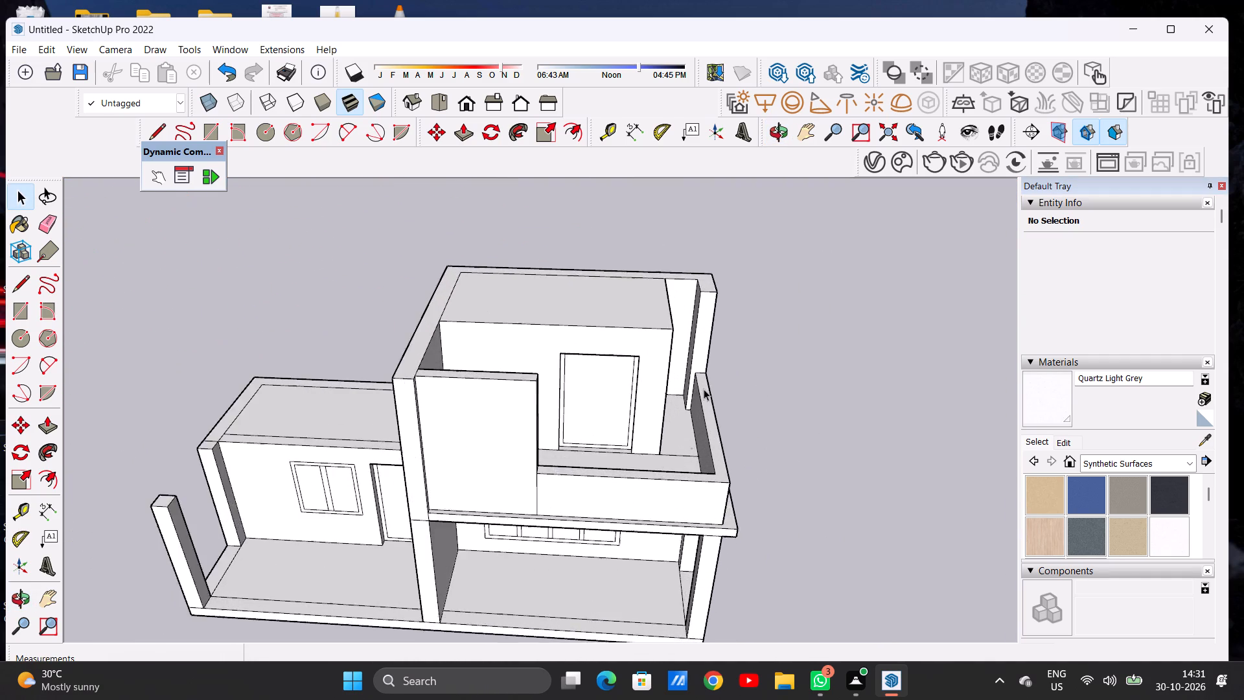
# Examine the side parapet's junction with the end wall, the upper storey from the side, and the front elevation.
pyautogui.scroll(-1, 704, 389)
pyautogui.scroll(20, 704, 389)
pyautogui.moveTo(722, 358); pyautogui.dragTo(716, 358, button='middle')
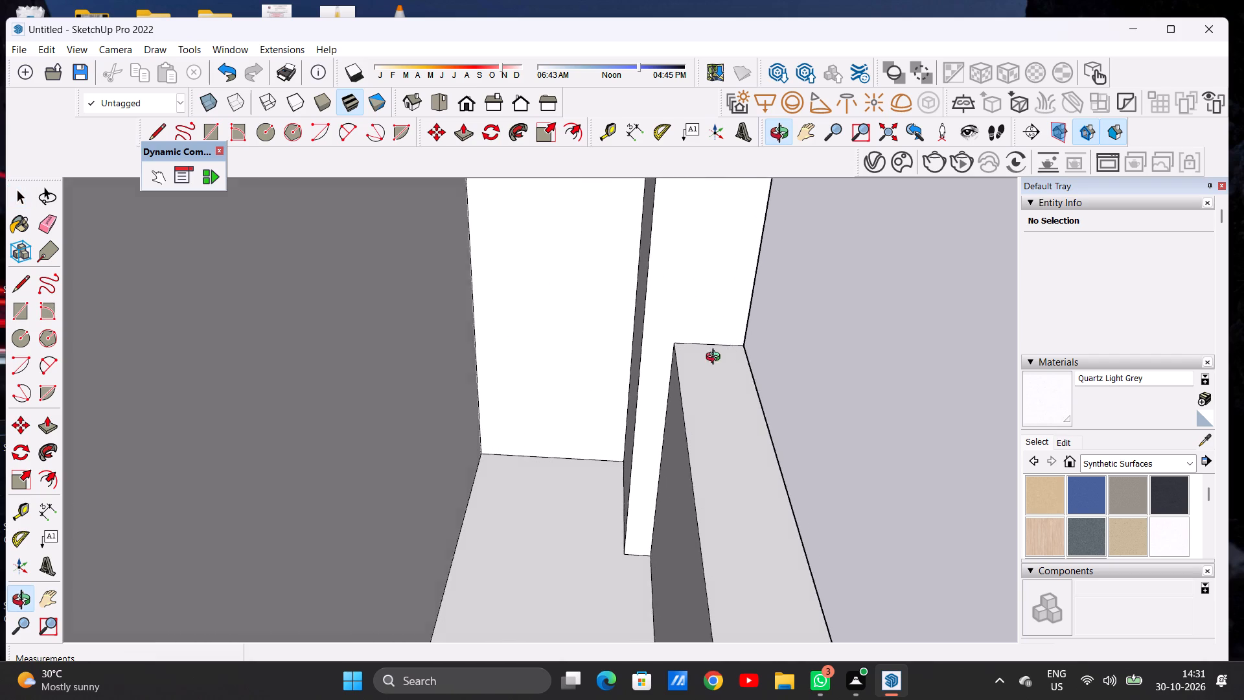
pyautogui.moveTo(716, 358); pyautogui.dragTo(463, 391, button='middle')
pyautogui.scroll(-6, 553, 421)
pyautogui.scroll(1, 575, 434)
pyautogui.scroll(-2, 576, 435)
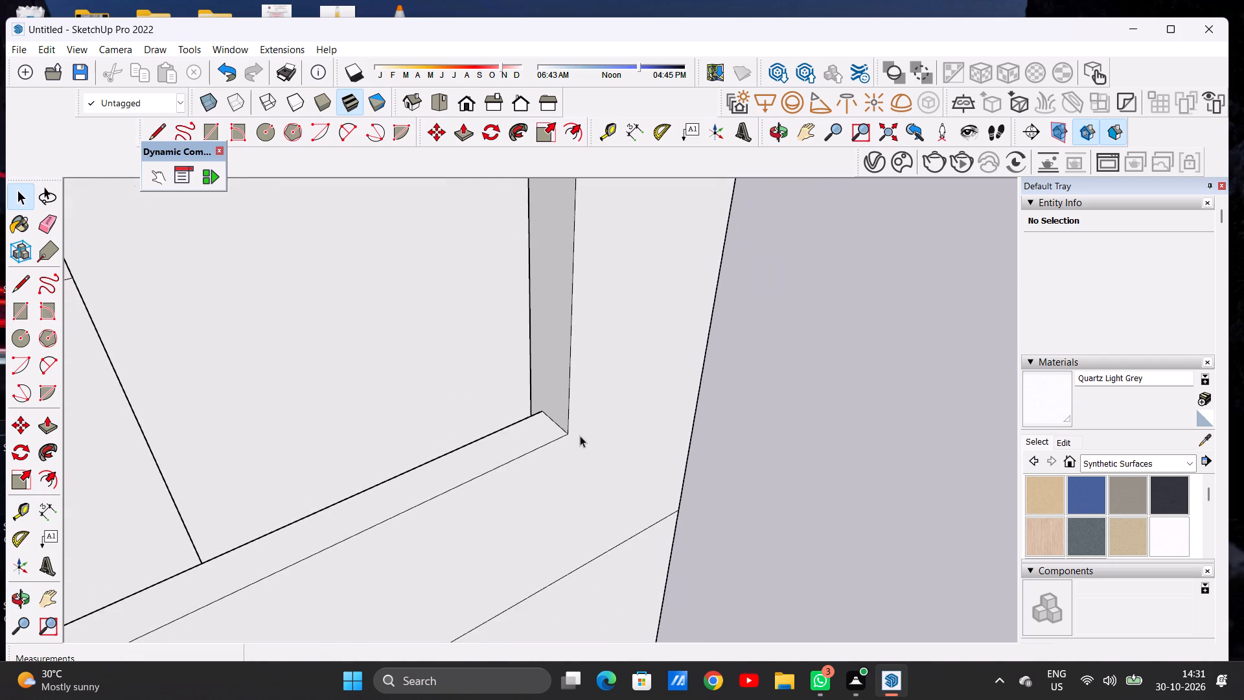
pyautogui.scroll(-10, 581, 439)
pyautogui.moveTo(518, 421); pyautogui.dragTo(593, 421, button='middle')
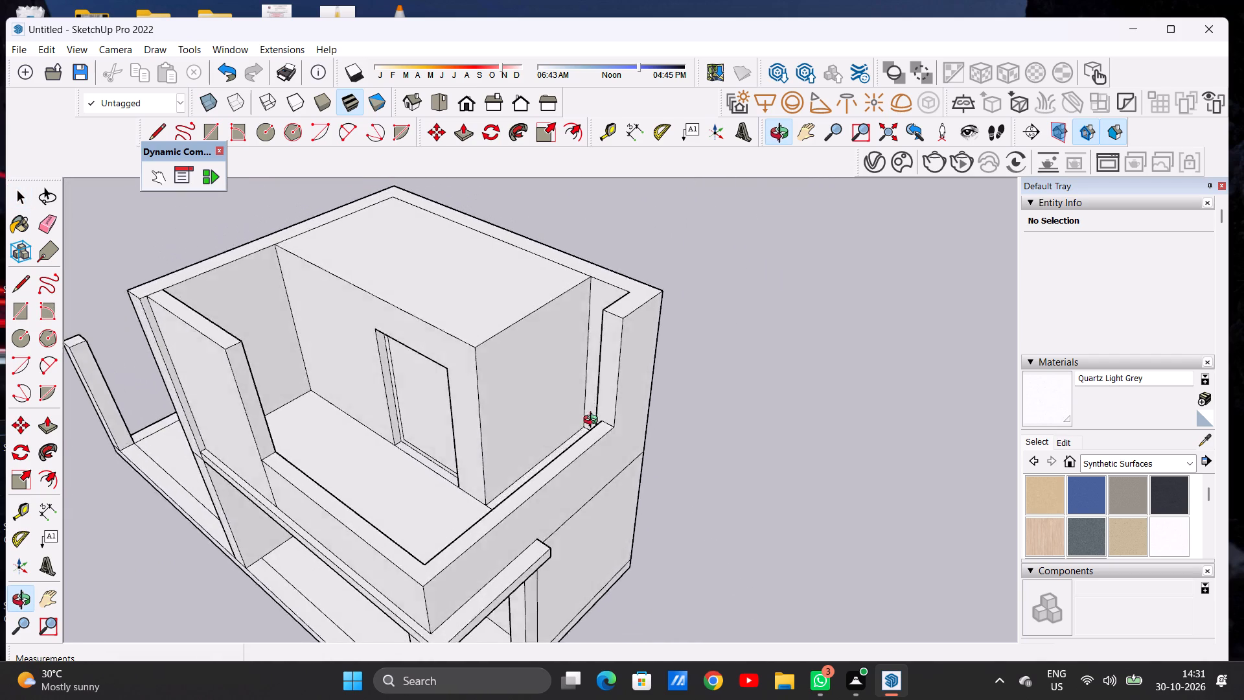
pyautogui.moveTo(593, 421); pyautogui.dragTo(800, 338, button='middle')
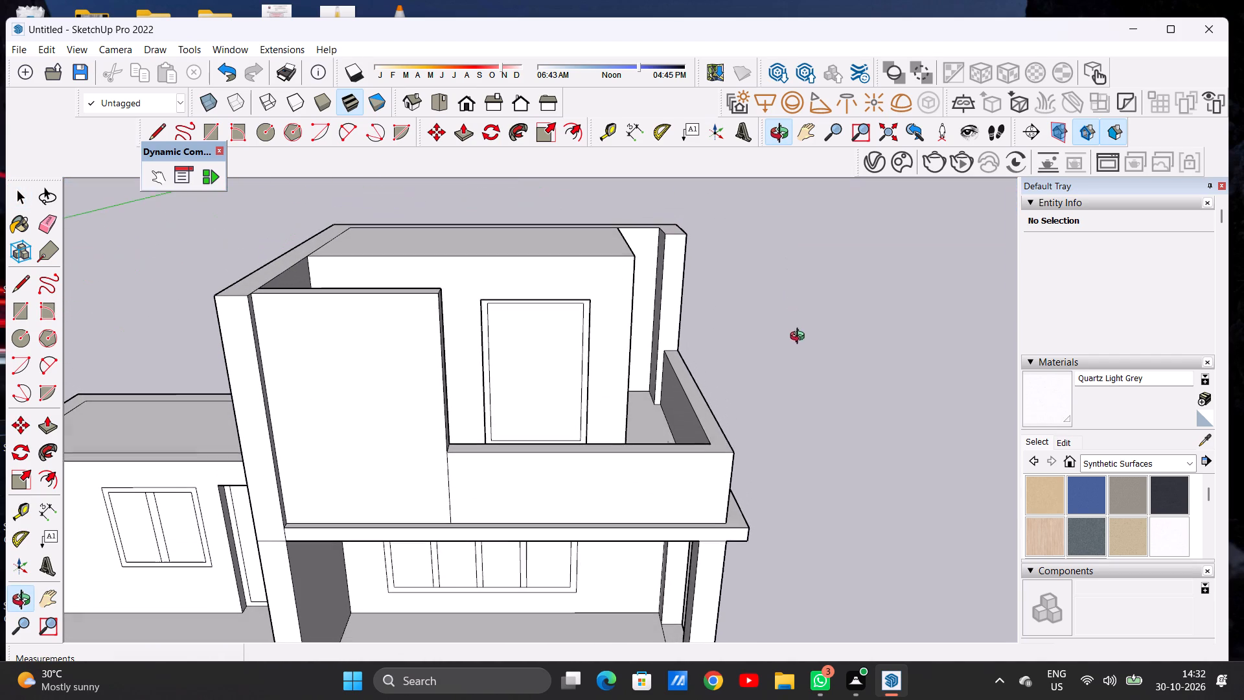
pyautogui.moveTo(800, 338); pyautogui.dragTo(800, 338, button='middle')
pyautogui.scroll(-6, 528, 397)
pyautogui.moveTo(544, 476); pyautogui.dragTo(548, 362, button='middle')
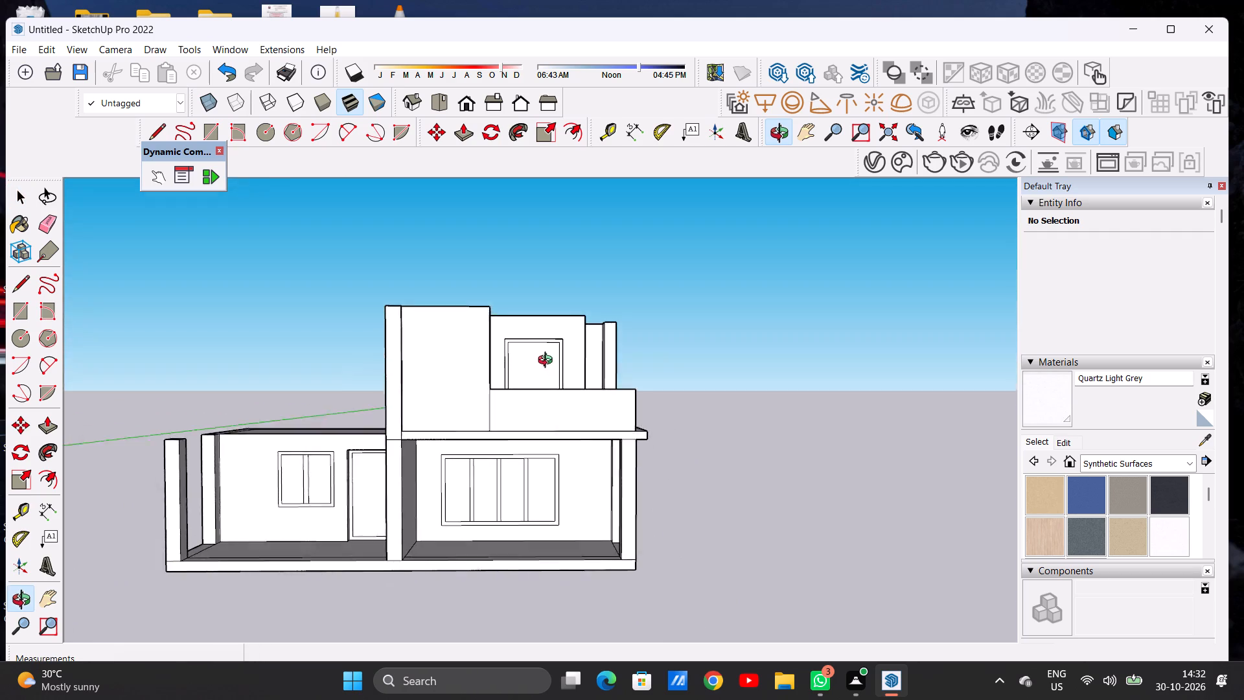
pyautogui.moveTo(548, 362); pyautogui.dragTo(546, 376, button='middle')
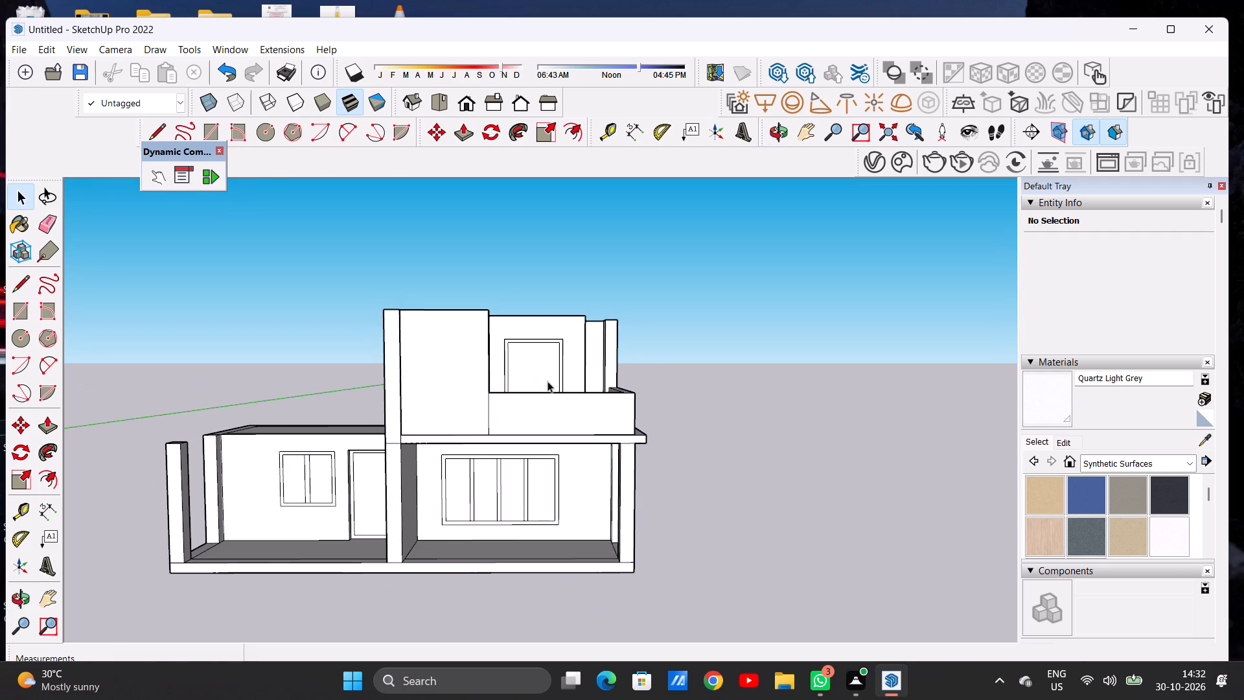
pyautogui.scroll(-8, 548, 388)
pyautogui.scroll(6, 527, 334)
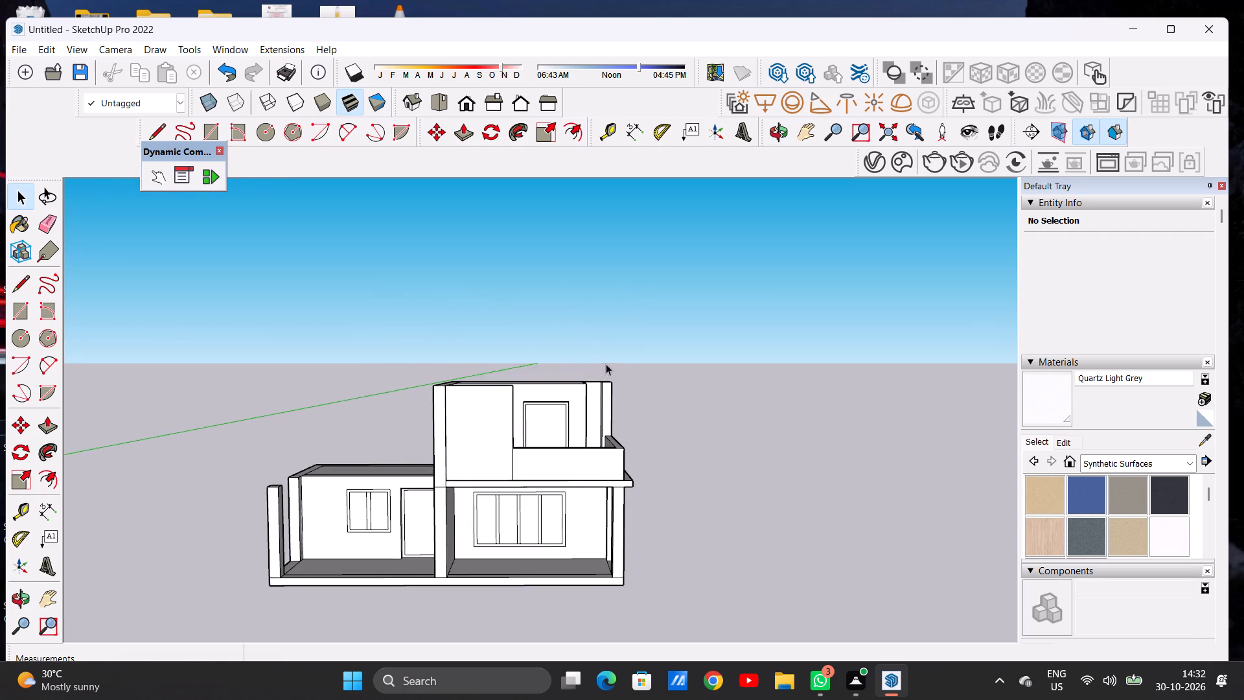
# Push/Pull the upper-storey room's roof face up about 2' 9" to form a roof slab.
pyautogui.moveTo(603, 367); pyautogui.dragTo(331, 538, button='middle')
pyautogui.scroll(3, 591, 390)
pyautogui.scroll(-1, 590, 388)
pyautogui.scroll(5, 590, 388)
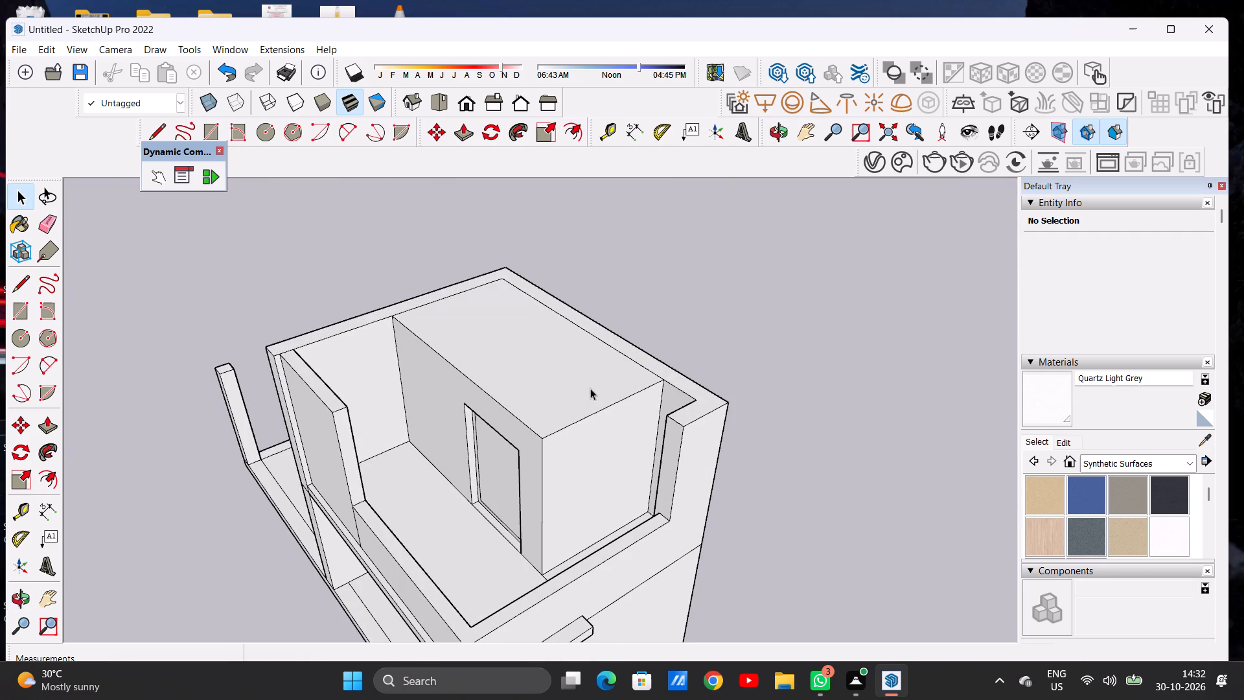
pyautogui.press('p')
pyautogui.scroll(5, 610, 387)
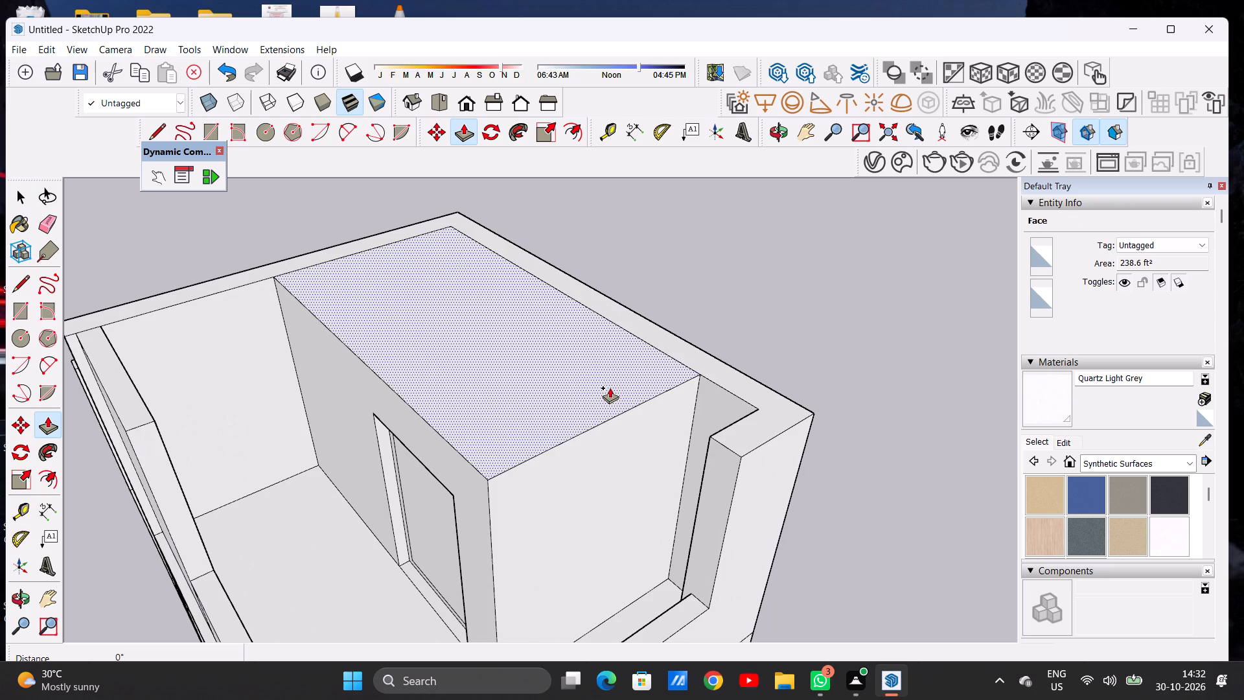
pyautogui.click(610, 388)
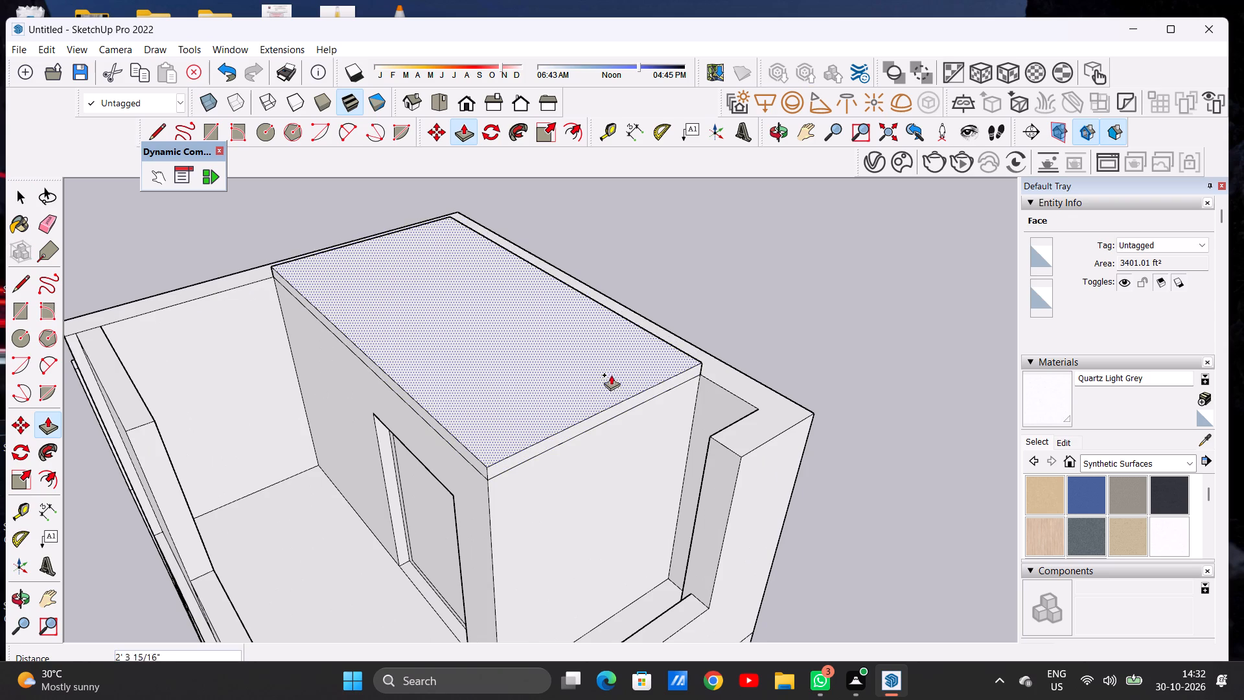
pyautogui.moveTo(611, 370); pyautogui.dragTo(641, 295, button='middle')
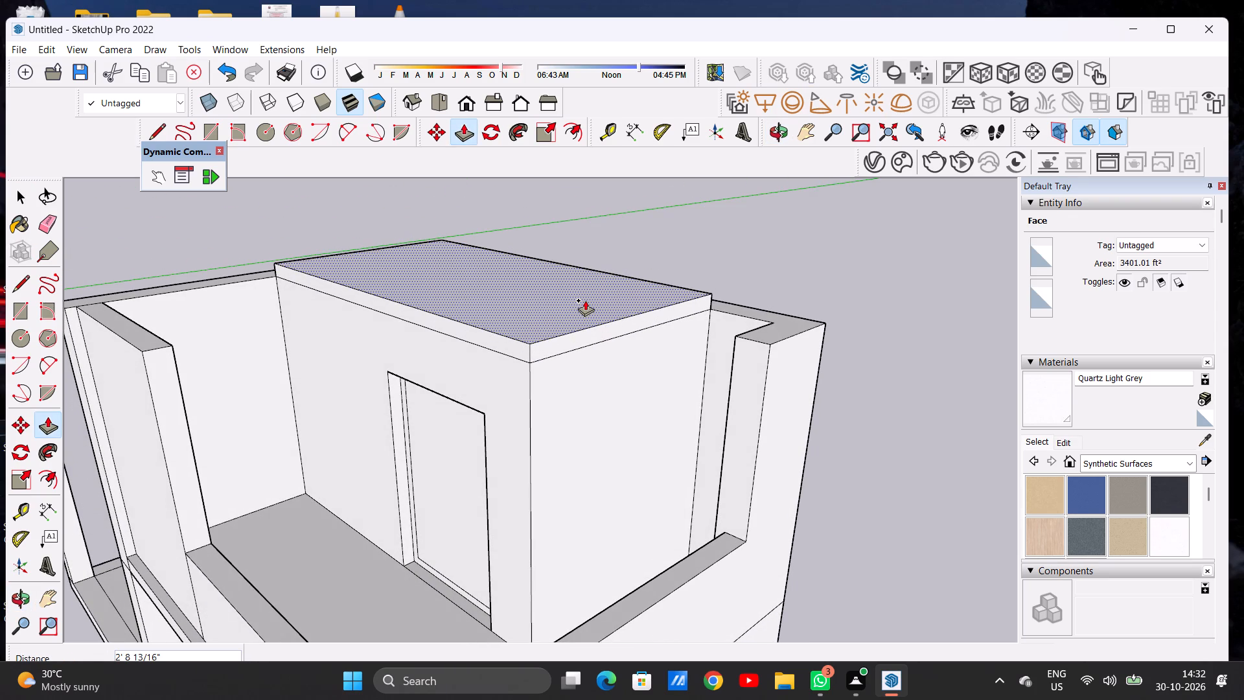
pyautogui.click(584, 301)
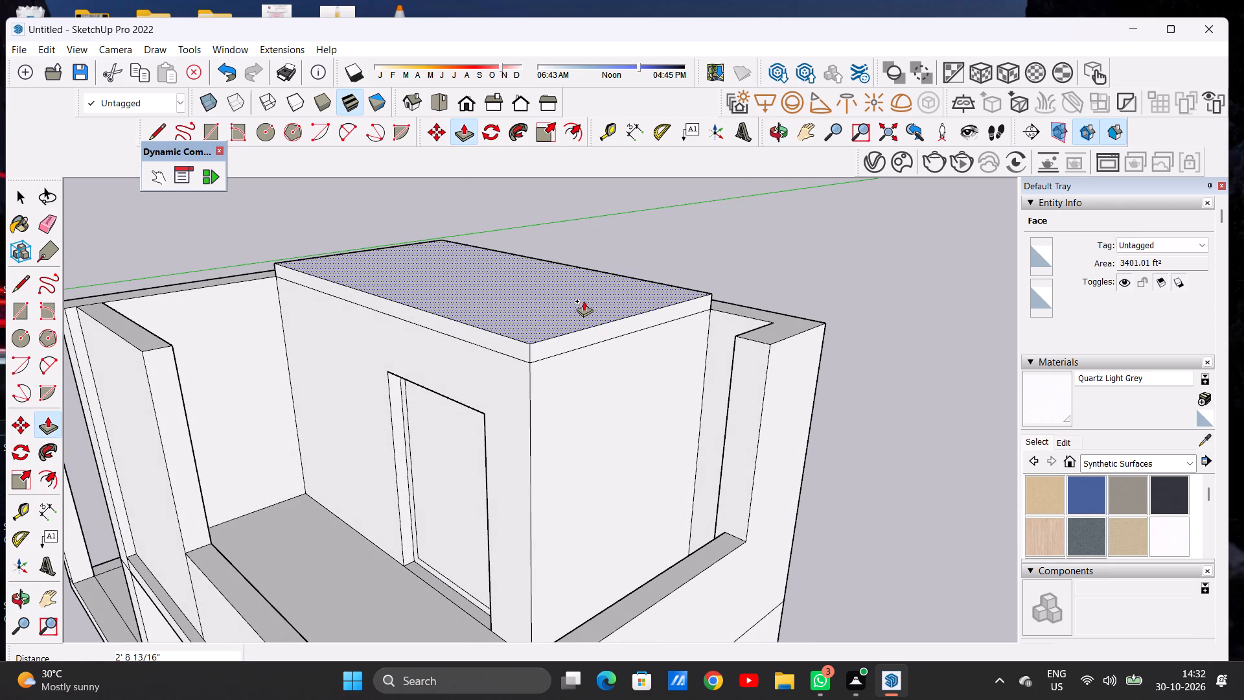
pyautogui.press('space')
# Extend the roof slab's front edge face about 37' 3" over the balcony, aligned with the front parapet's outer corner.
pyautogui.press('p')
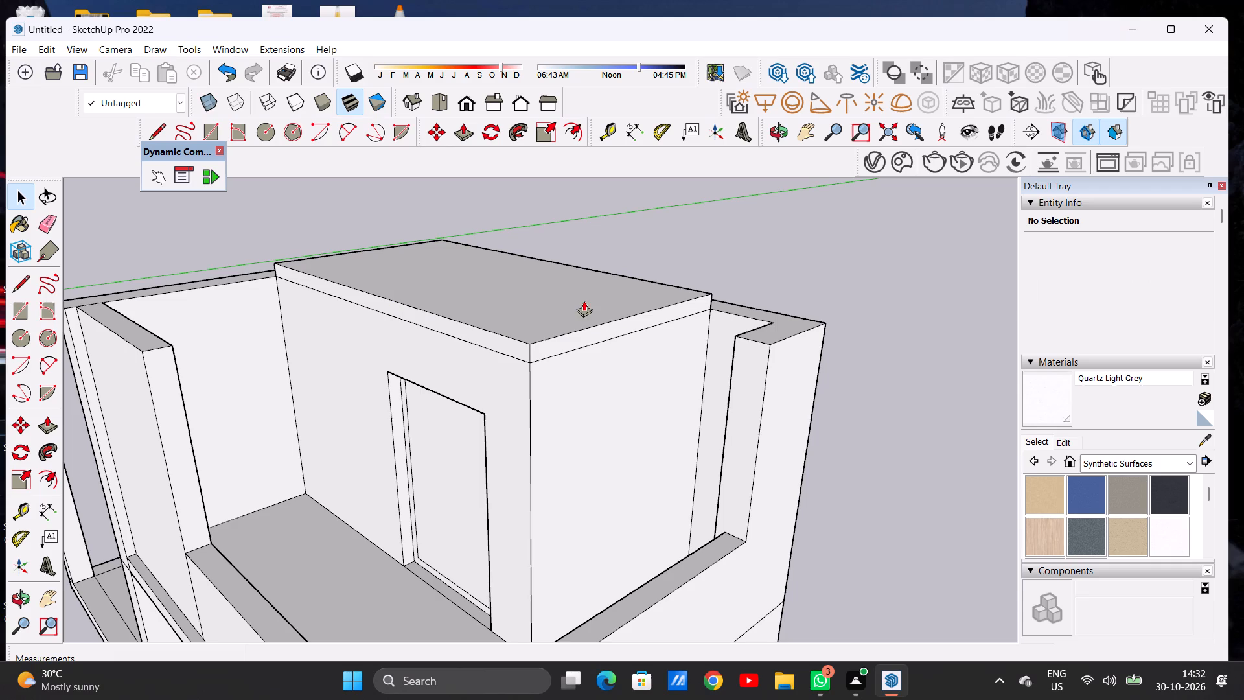
pyautogui.scroll(7, 520, 346)
pyautogui.click(521, 346)
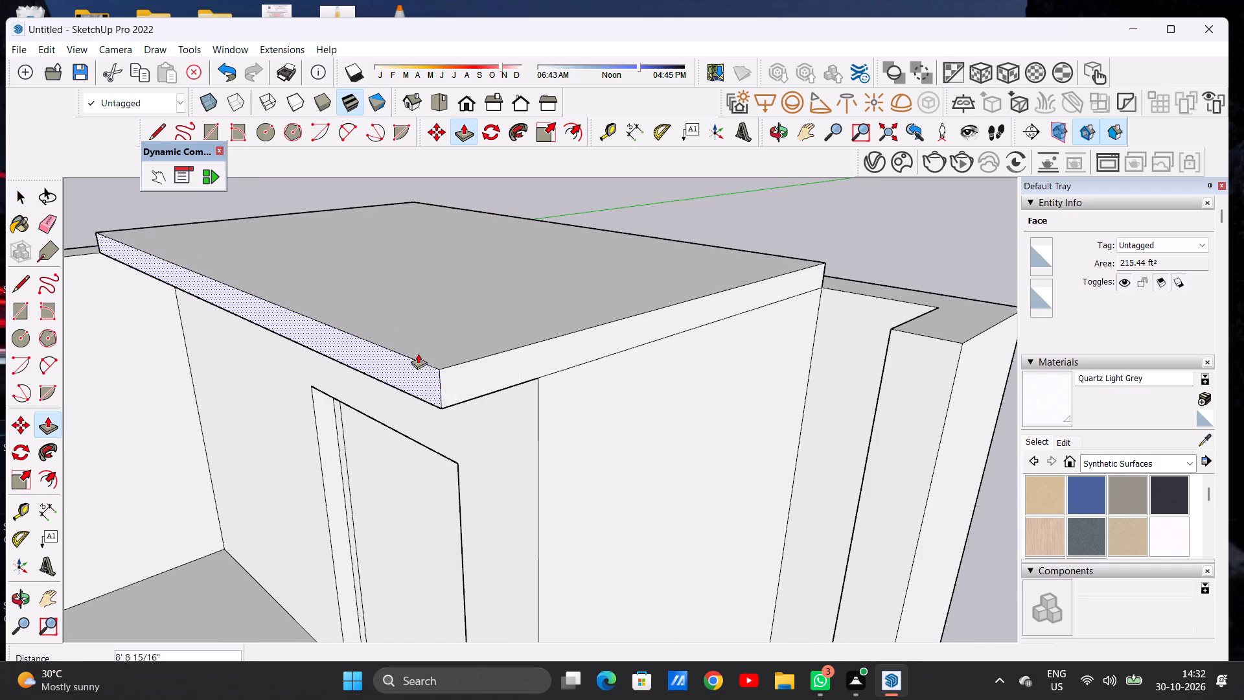
pyautogui.scroll(-9, 533, 335)
pyautogui.scroll(1, 533, 328)
pyautogui.scroll(-4, 533, 328)
pyautogui.scroll(1, 393, 362)
pyautogui.scroll(-1, 392, 362)
pyautogui.scroll(2, 392, 362)
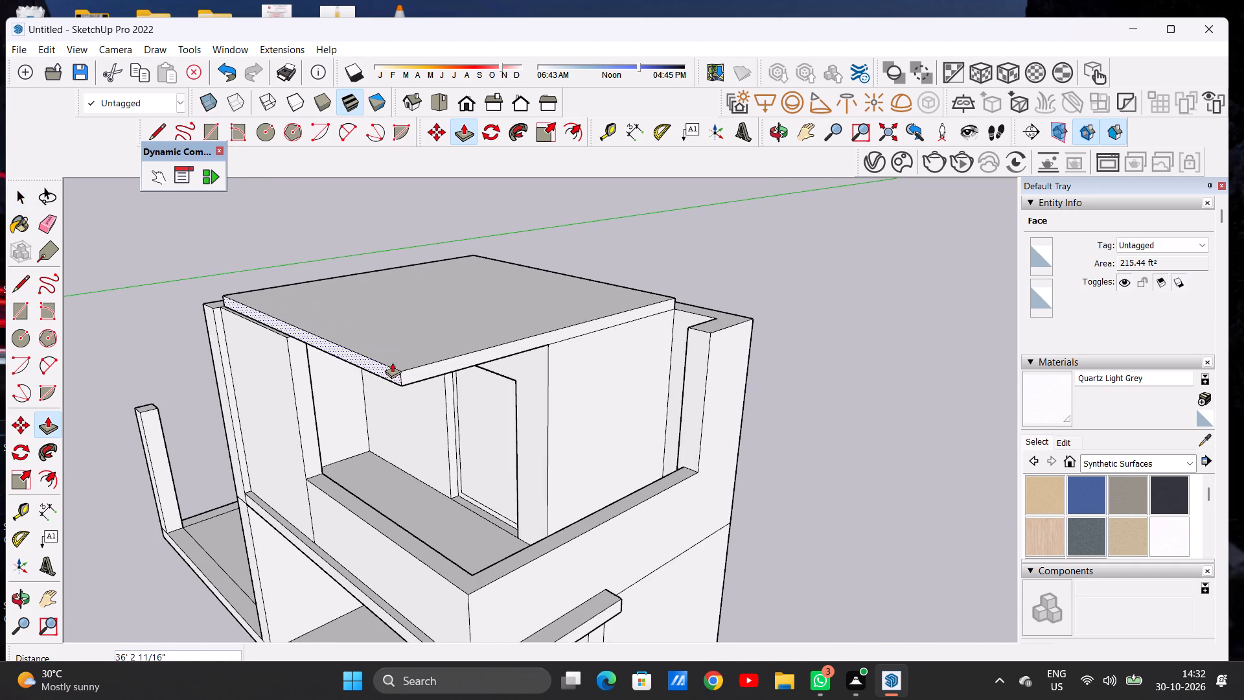
pyautogui.scroll(-2, 413, 362)
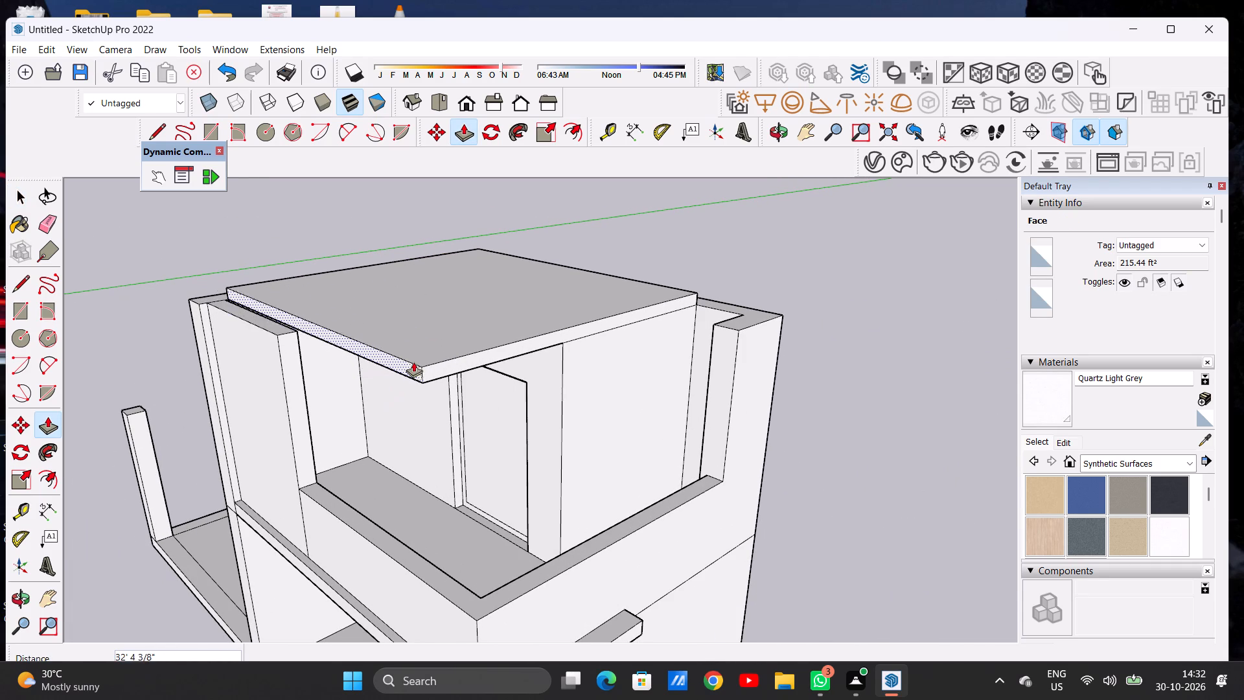
pyautogui.scroll(-3, 413, 362)
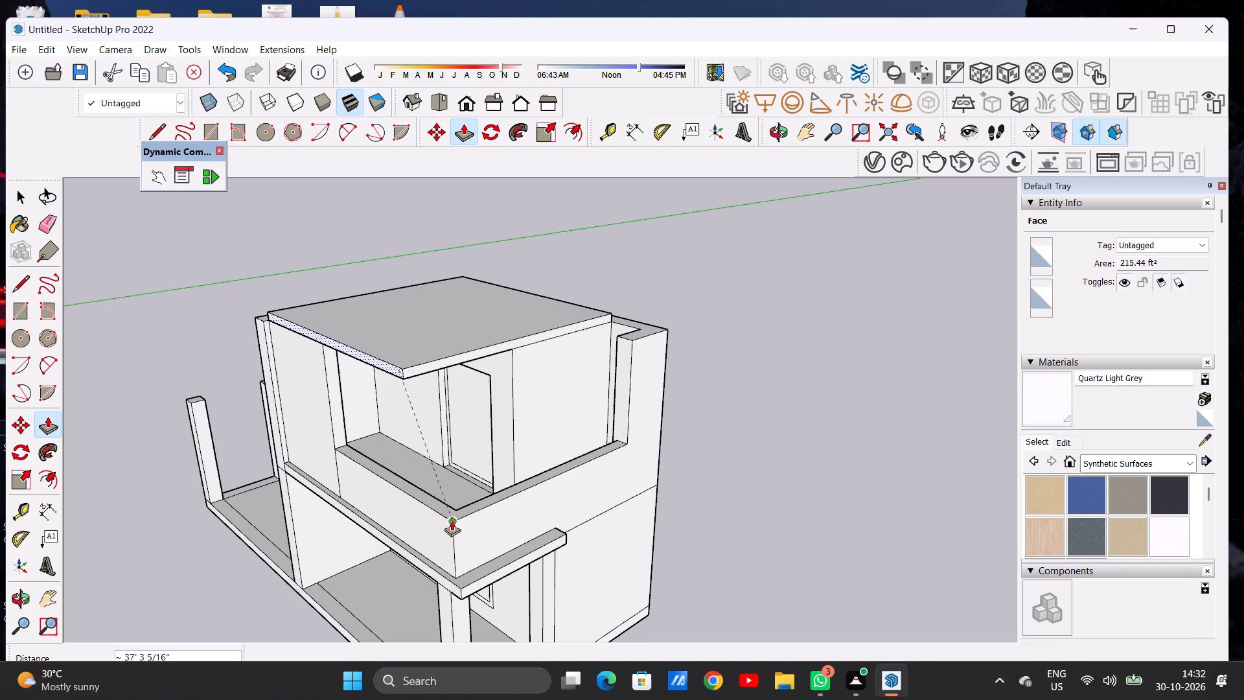
pyautogui.click(452, 520)
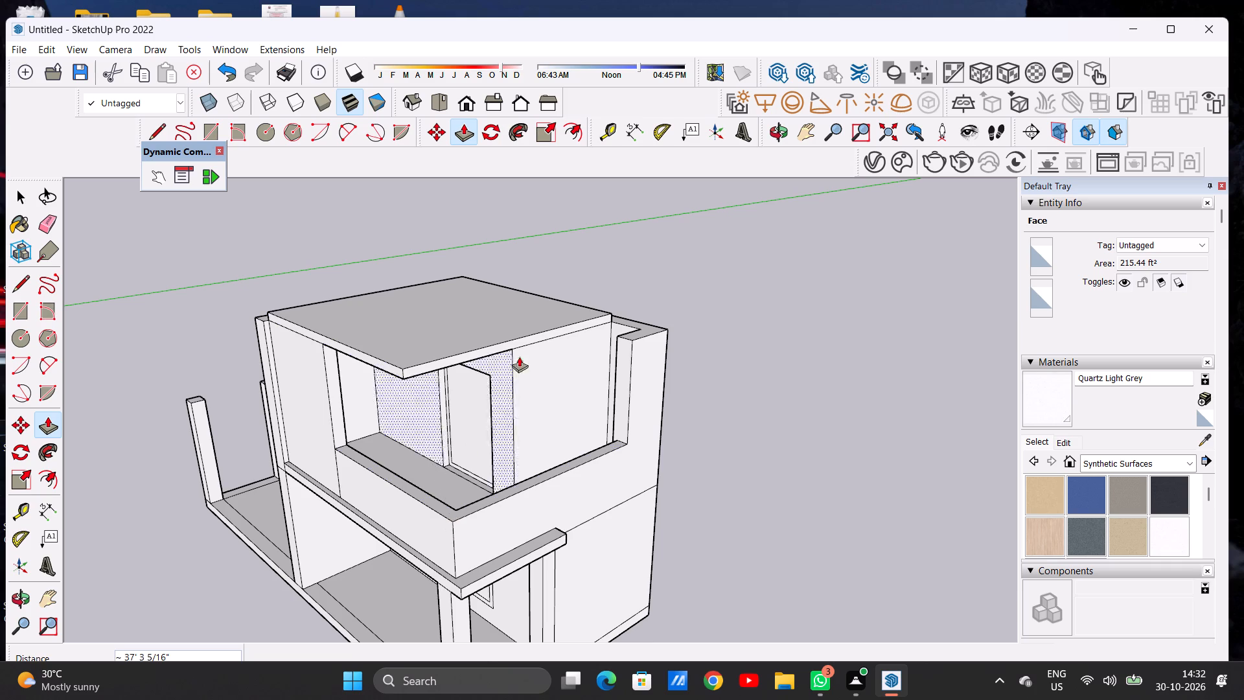
# Extend the roof slab's side edge face over the side parapet, flush with the outer corner of the end wall.
pyautogui.scroll(13, 601, 310)
pyautogui.click(603, 325)
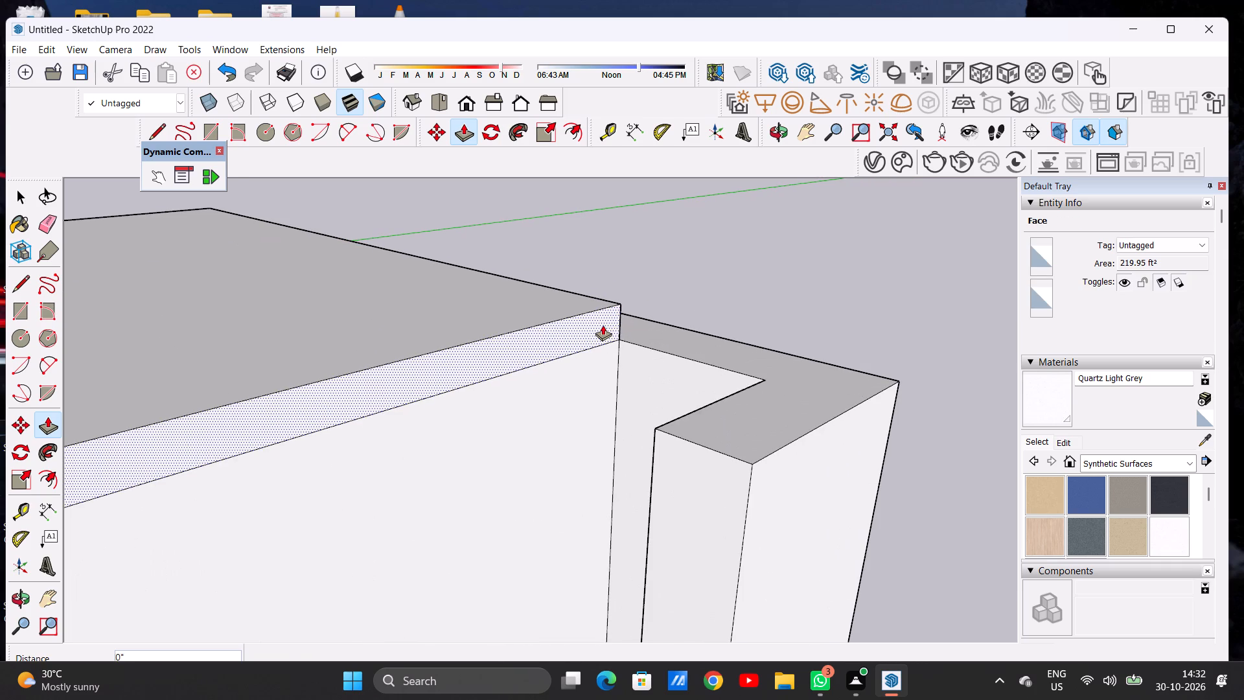
pyautogui.scroll(-10, 762, 408)
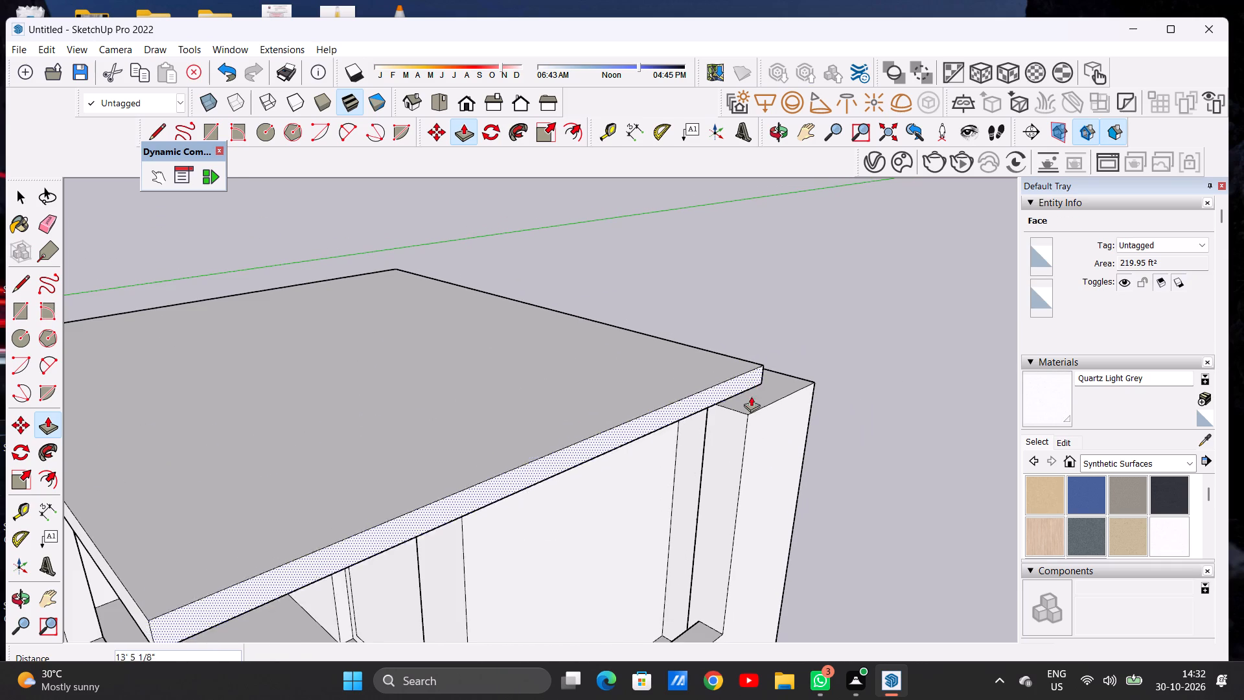
pyautogui.click(751, 419)
pyautogui.press('space')
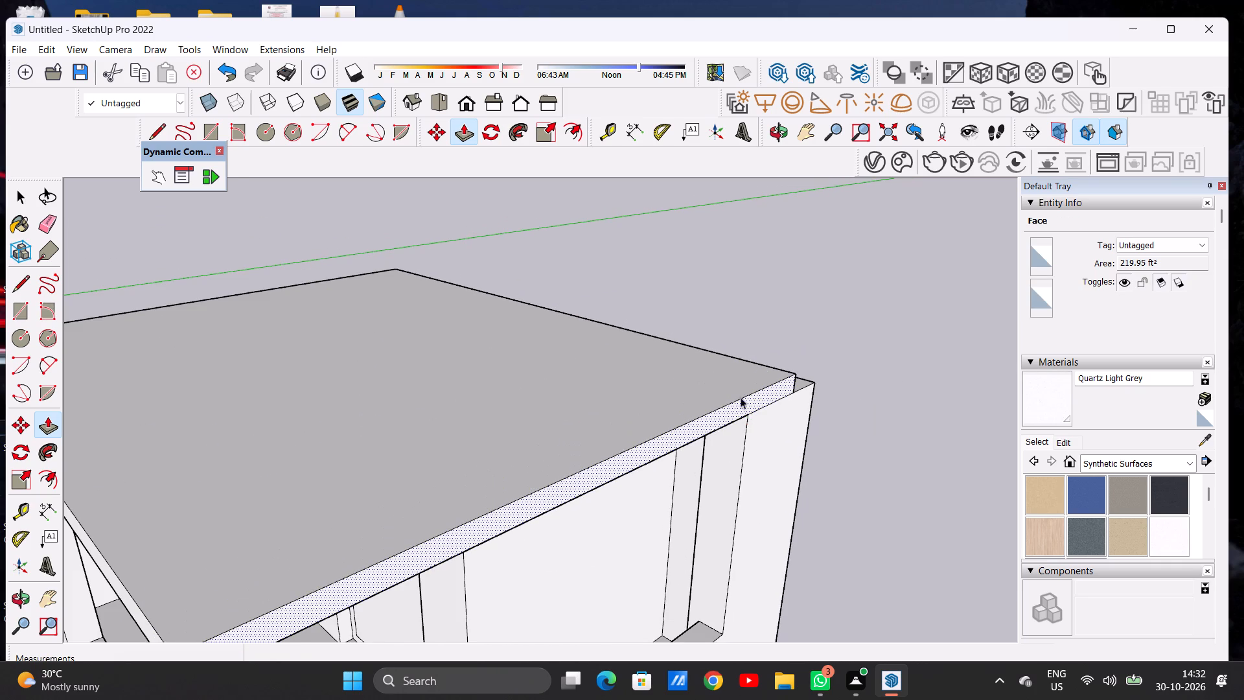
pyautogui.scroll(-13, 693, 384)
pyautogui.moveTo(561, 398); pyautogui.dragTo(763, 318, button='middle')
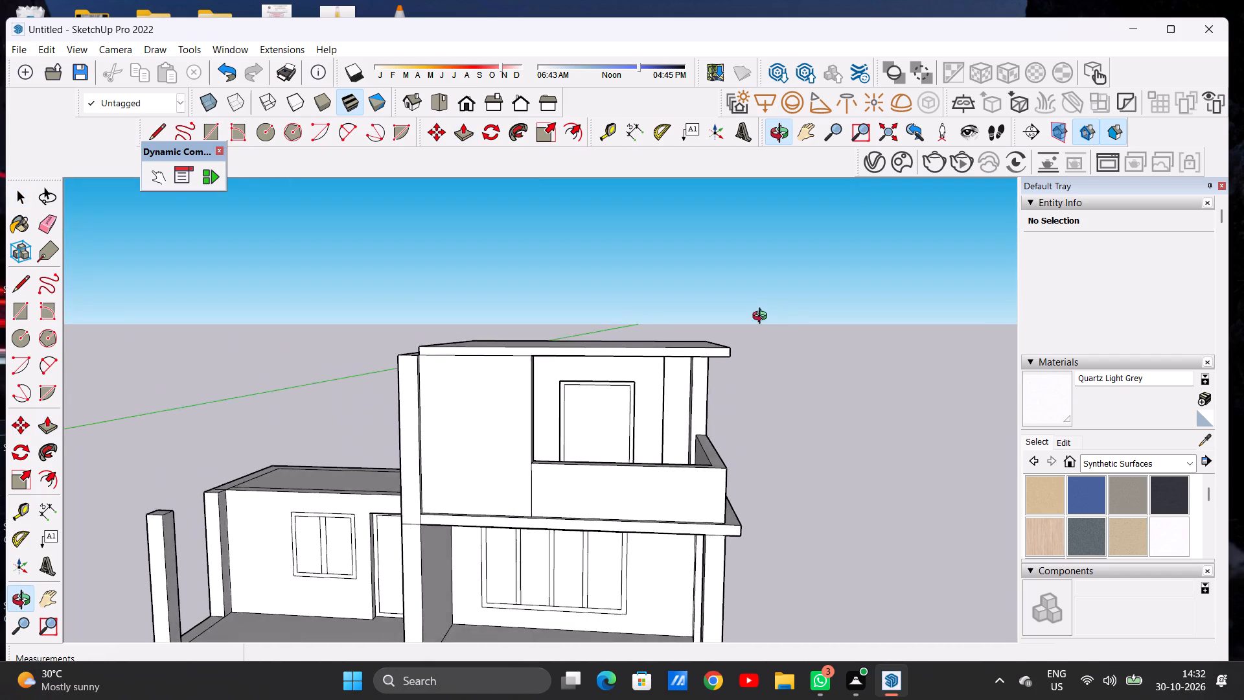
# Examine the roof slab's underside, the balcony and the slab's junction with the end wall from the front, side and above.
pyautogui.moveTo(763, 318); pyautogui.dragTo(763, 309, button='middle')
pyautogui.scroll(5, 720, 342)
pyautogui.scroll(1, 686, 392)
pyautogui.moveTo(686, 392); pyautogui.dragTo(693, 227, button='middle')
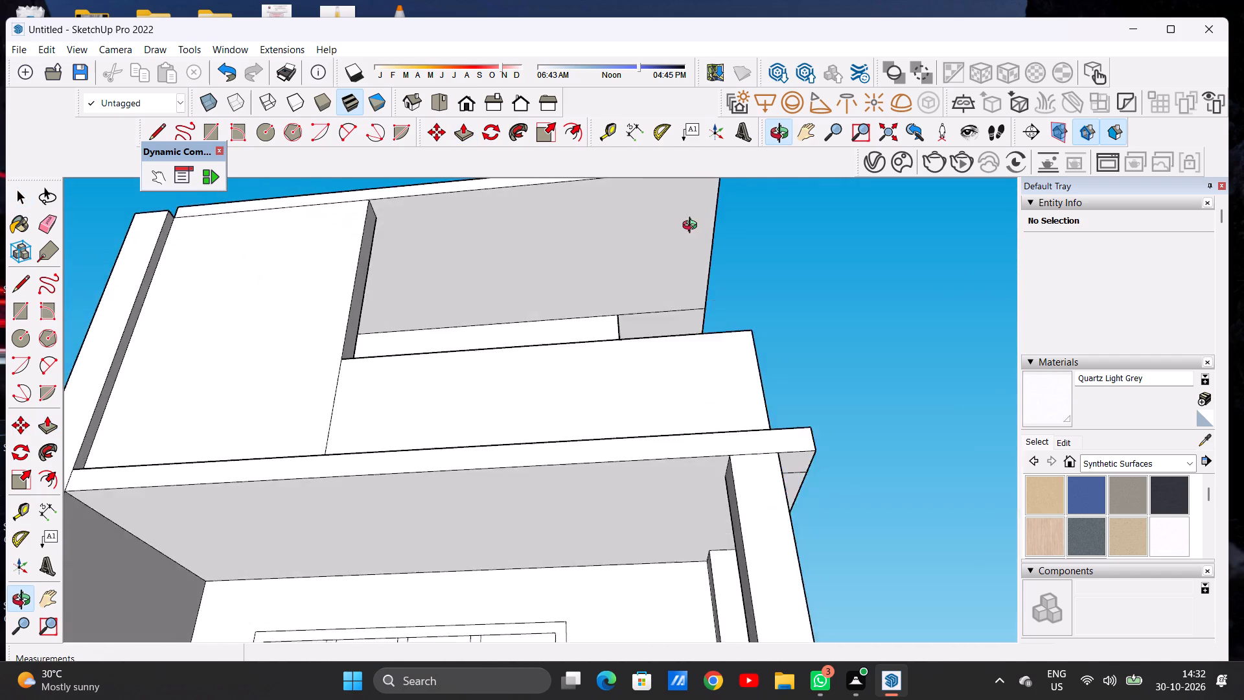
pyautogui.moveTo(693, 227); pyautogui.dragTo(724, 384, button='middle')
pyautogui.scroll(1, 719, 379)
pyautogui.scroll(-7, 559, 351)
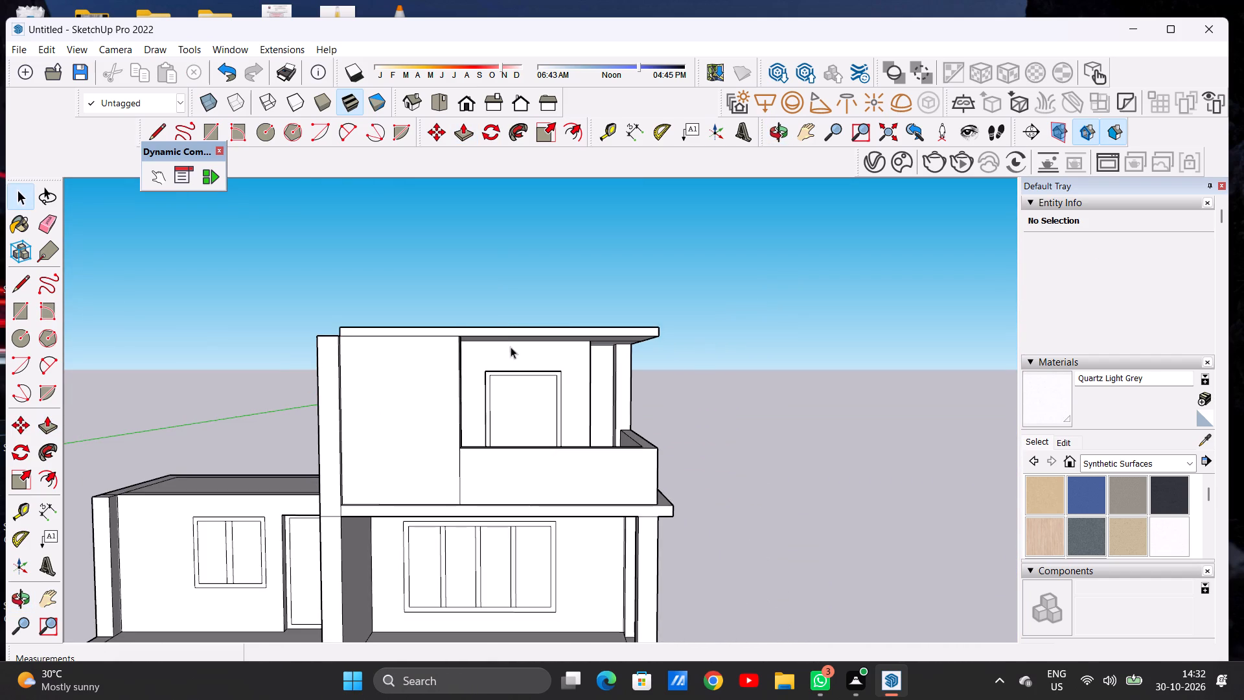
pyautogui.moveTo(514, 364); pyautogui.dragTo(521, 483, button='middle')
pyautogui.scroll(5, 395, 431)
pyautogui.scroll(4, 371, 357)
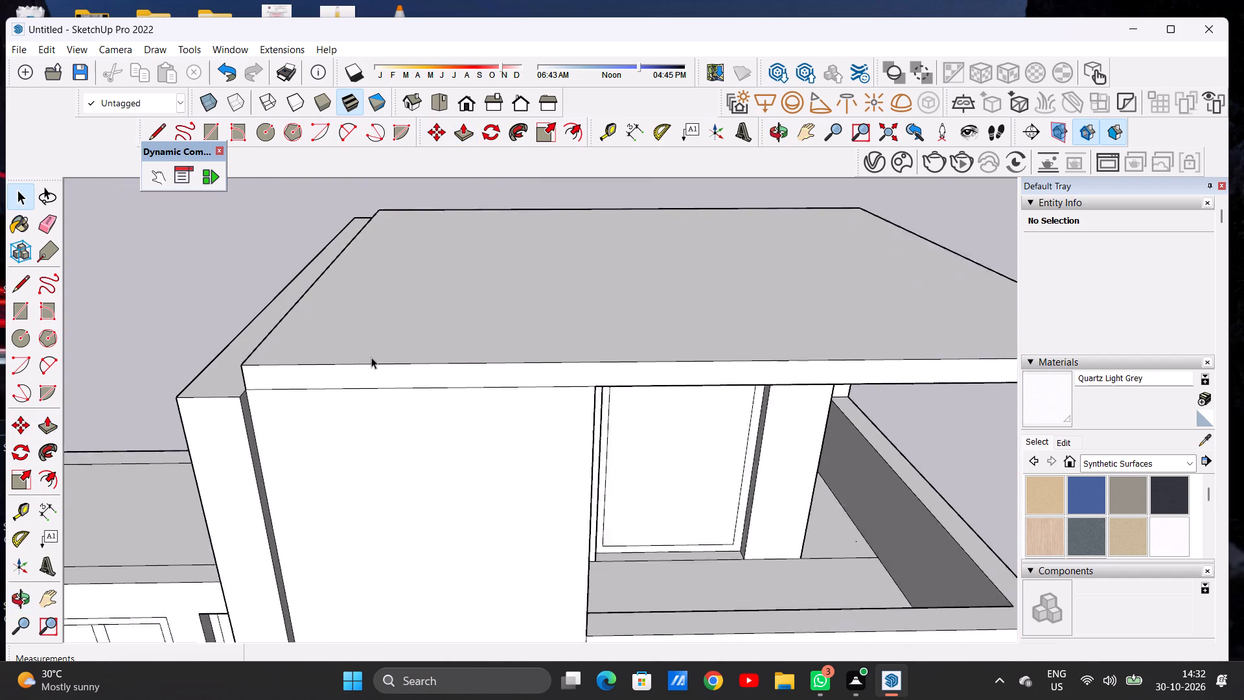
pyautogui.scroll(2, 371, 357)
pyautogui.scroll(-8, 501, 367)
pyautogui.moveTo(522, 449); pyautogui.dragTo(508, 392, button='middle')
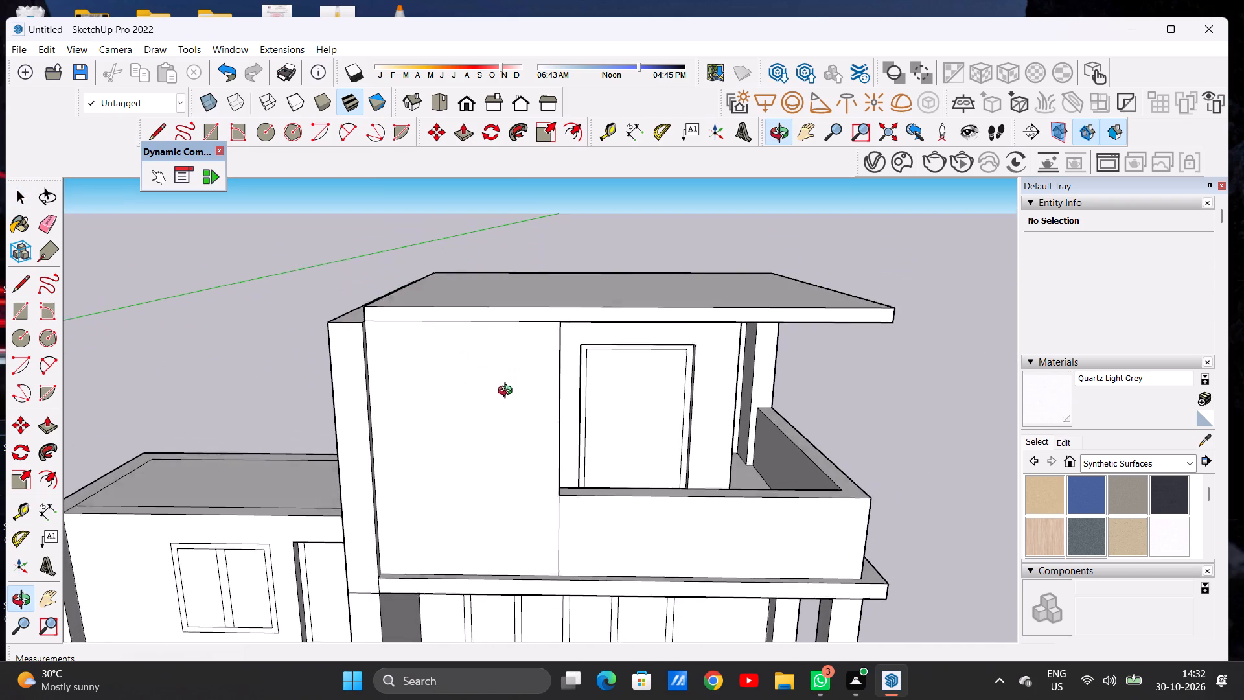
pyautogui.moveTo(508, 392); pyautogui.dragTo(508, 393, button='middle')
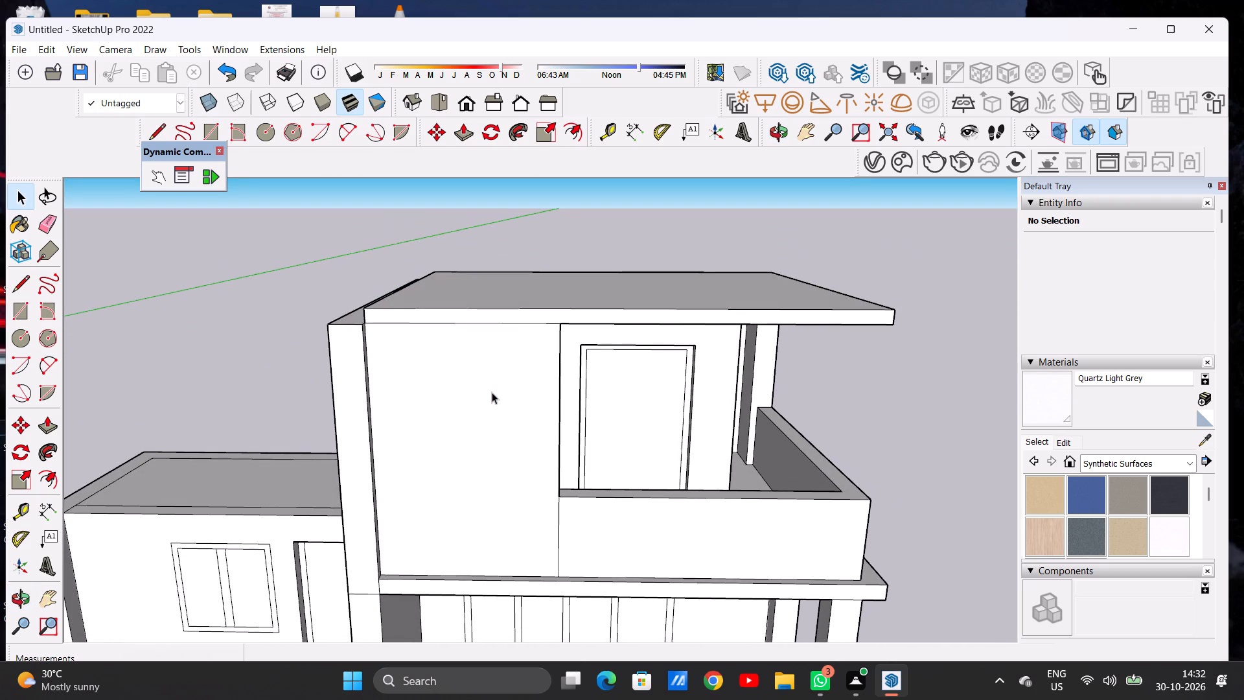
pyautogui.scroll(-7, 491, 405)
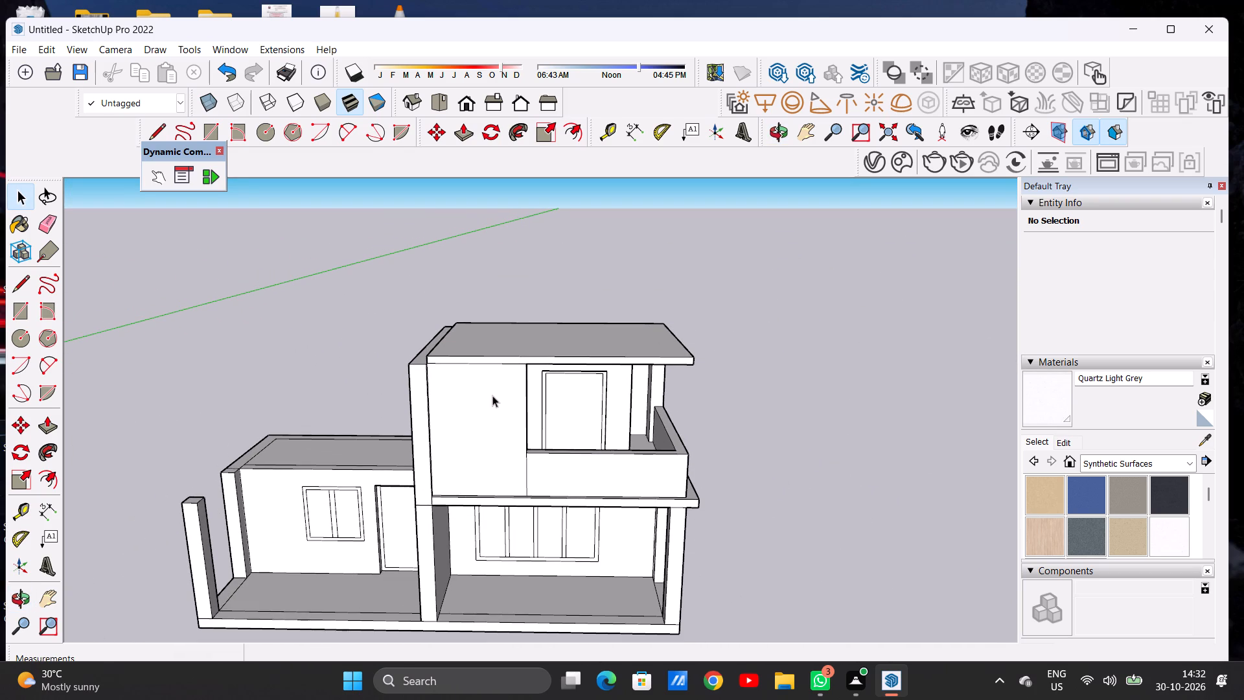
pyautogui.moveTo(571, 380); pyautogui.dragTo(430, 392, button='middle')
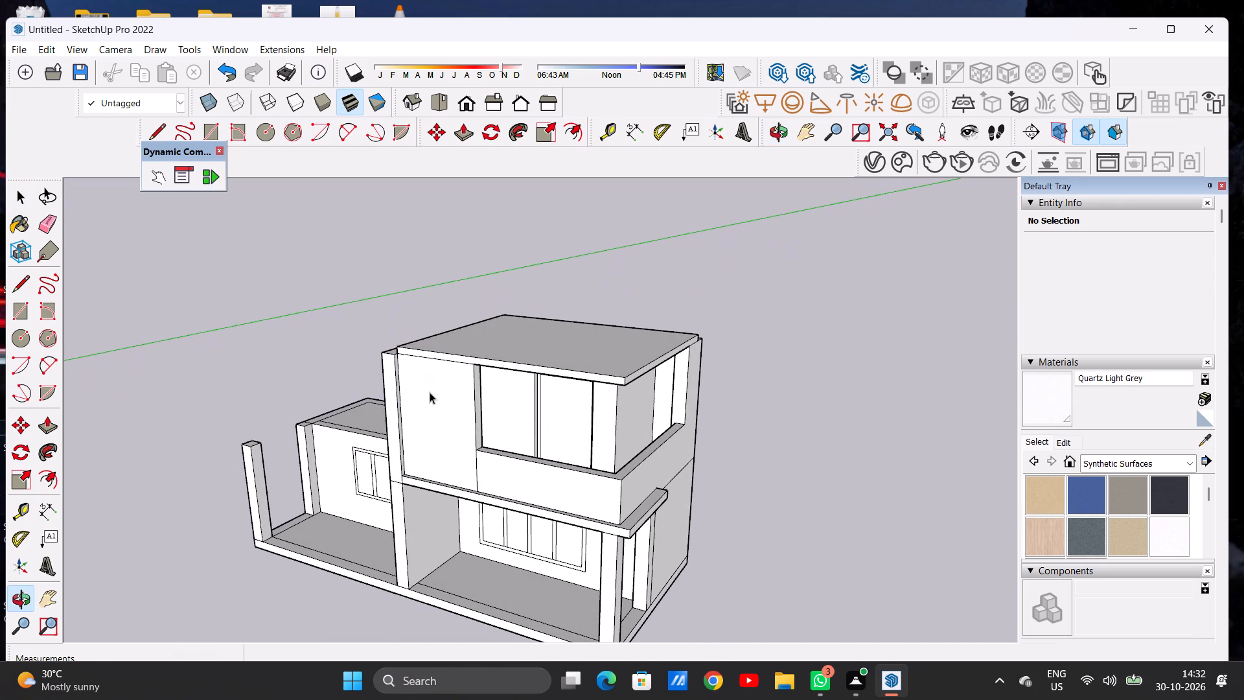
pyautogui.moveTo(622, 374); pyautogui.dragTo(437, 391, button='middle')
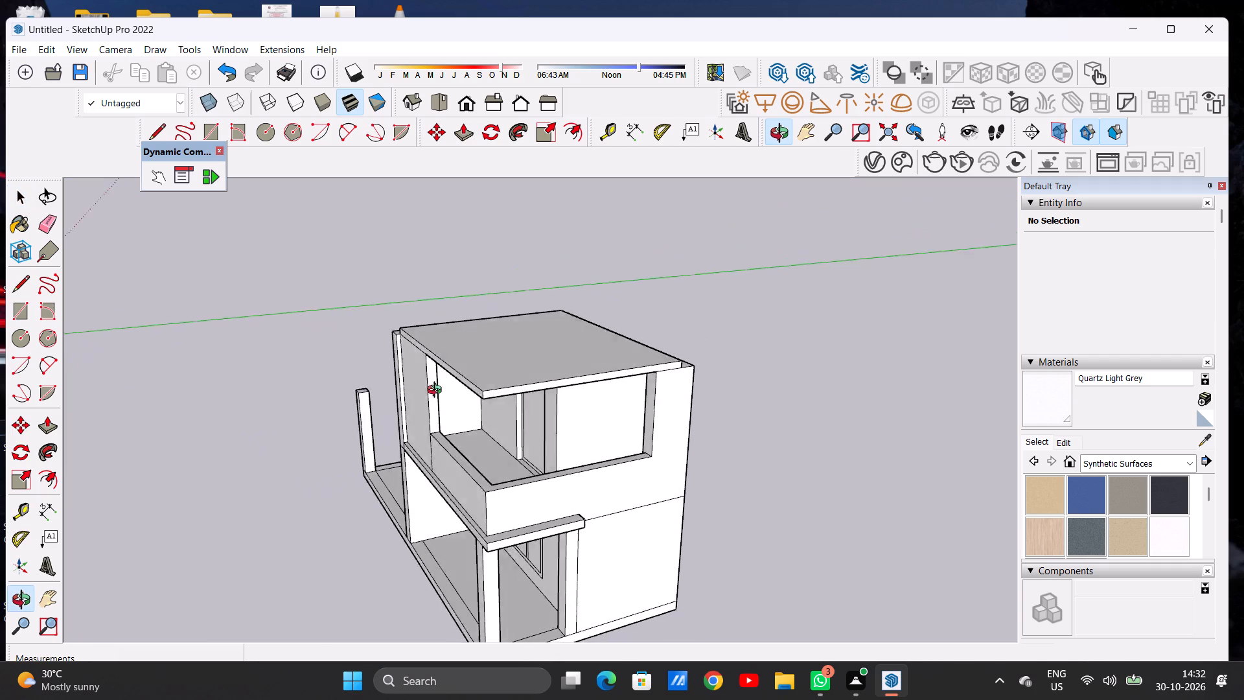
pyautogui.moveTo(437, 391); pyautogui.dragTo(433, 398, button='middle')
pyautogui.moveTo(741, 353); pyautogui.dragTo(777, 485, button='middle')
pyautogui.moveTo(516, 415); pyautogui.dragTo(681, 303, button='middle')
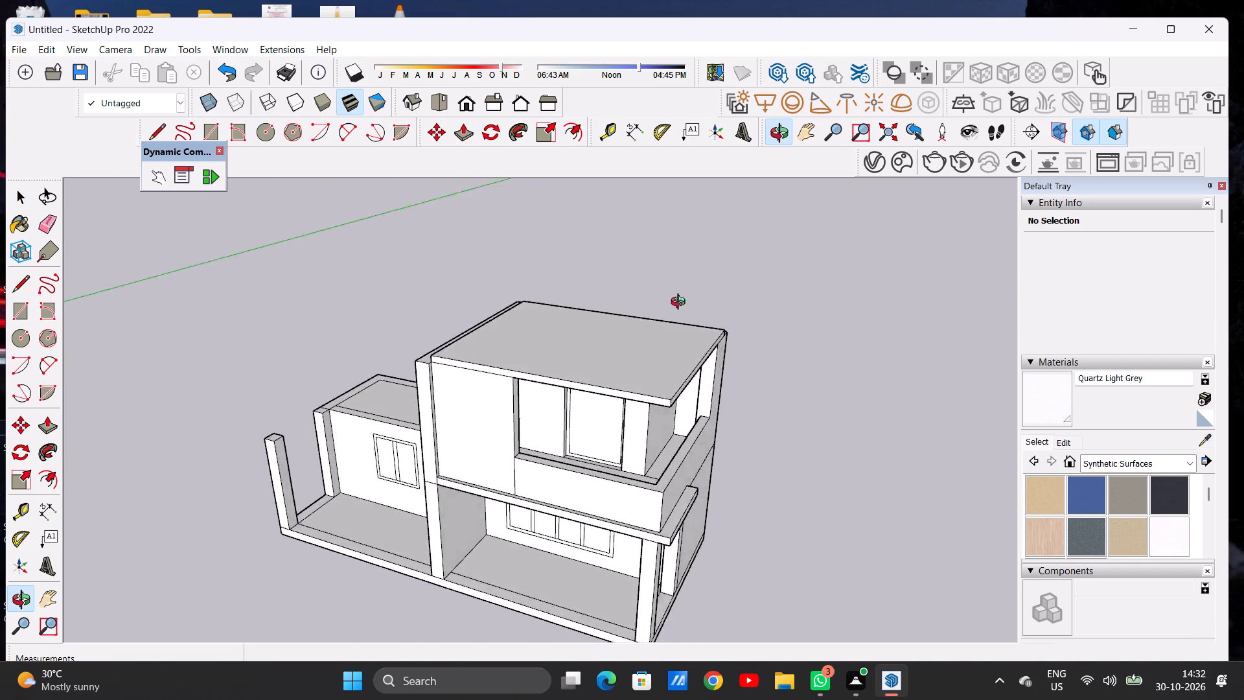
pyautogui.moveTo(681, 303); pyautogui.dragTo(562, 386, button='middle')
pyautogui.scroll(-3, 611, 376)
pyautogui.scroll(4, 695, 393)
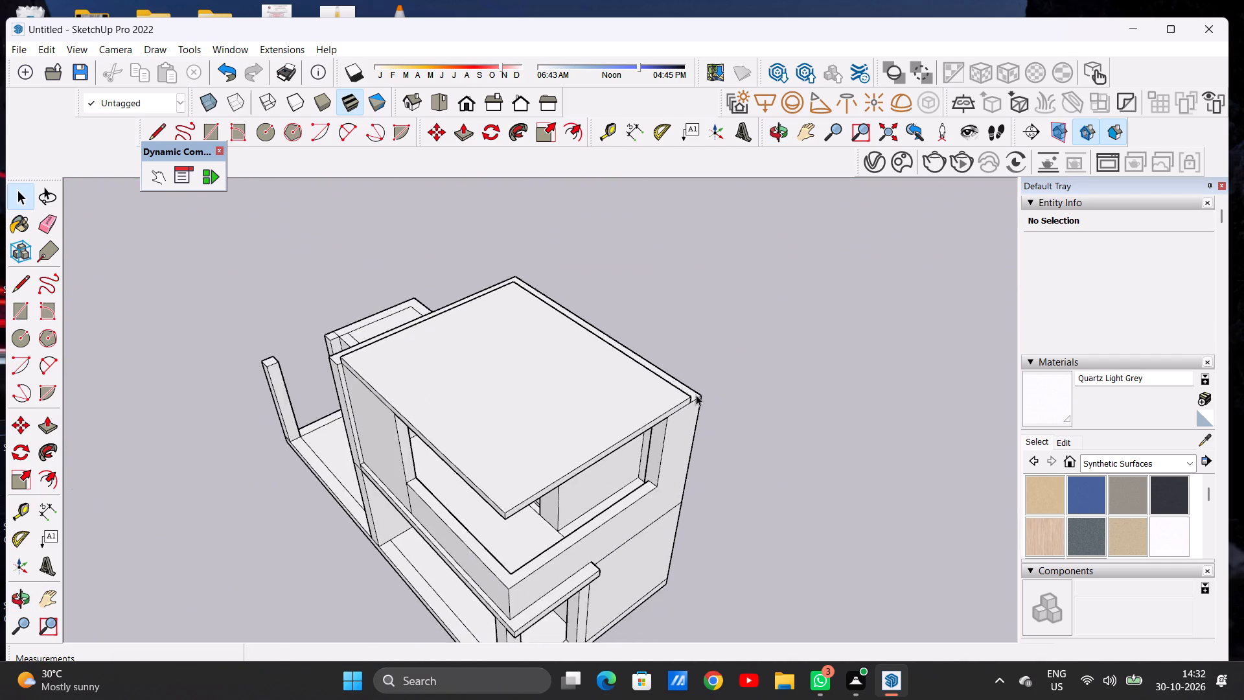
# Push the roof slab's side edge face back 5' 11 15/16" to the inner corner of the end wall.
pyautogui.scroll(5, 696, 395)
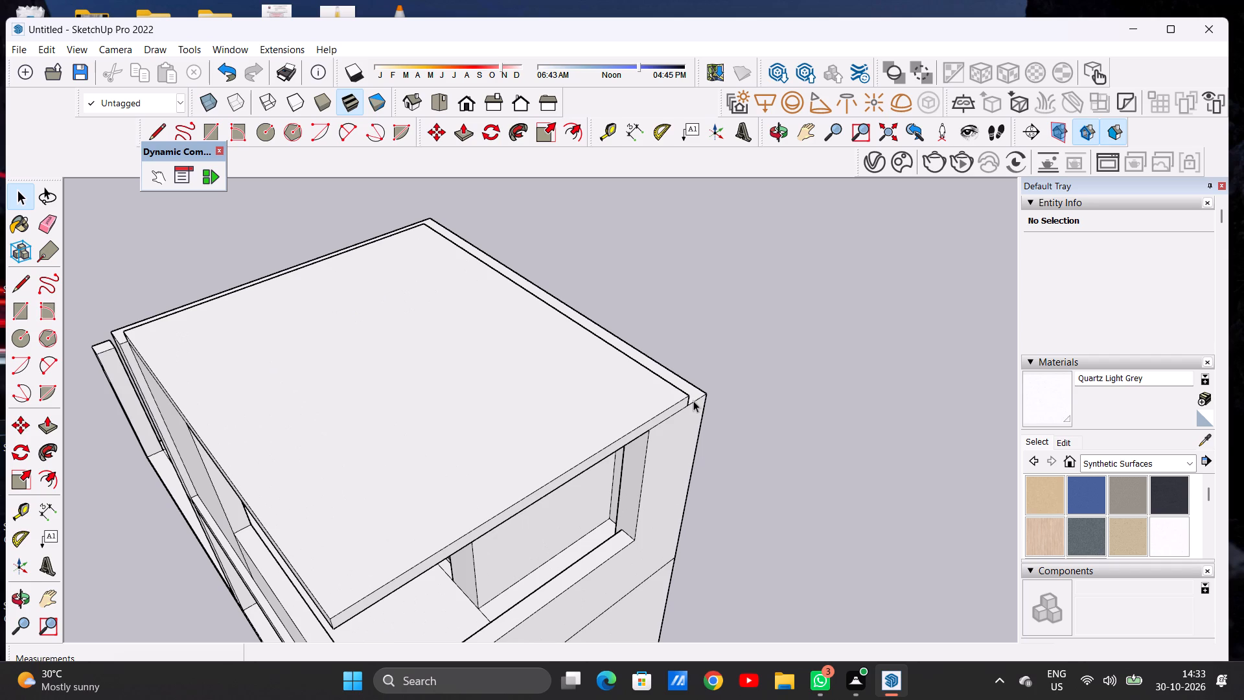
pyautogui.press('p')
pyautogui.scroll(12, 673, 406)
pyautogui.scroll(-1, 673, 402)
pyautogui.scroll(1, 673, 402)
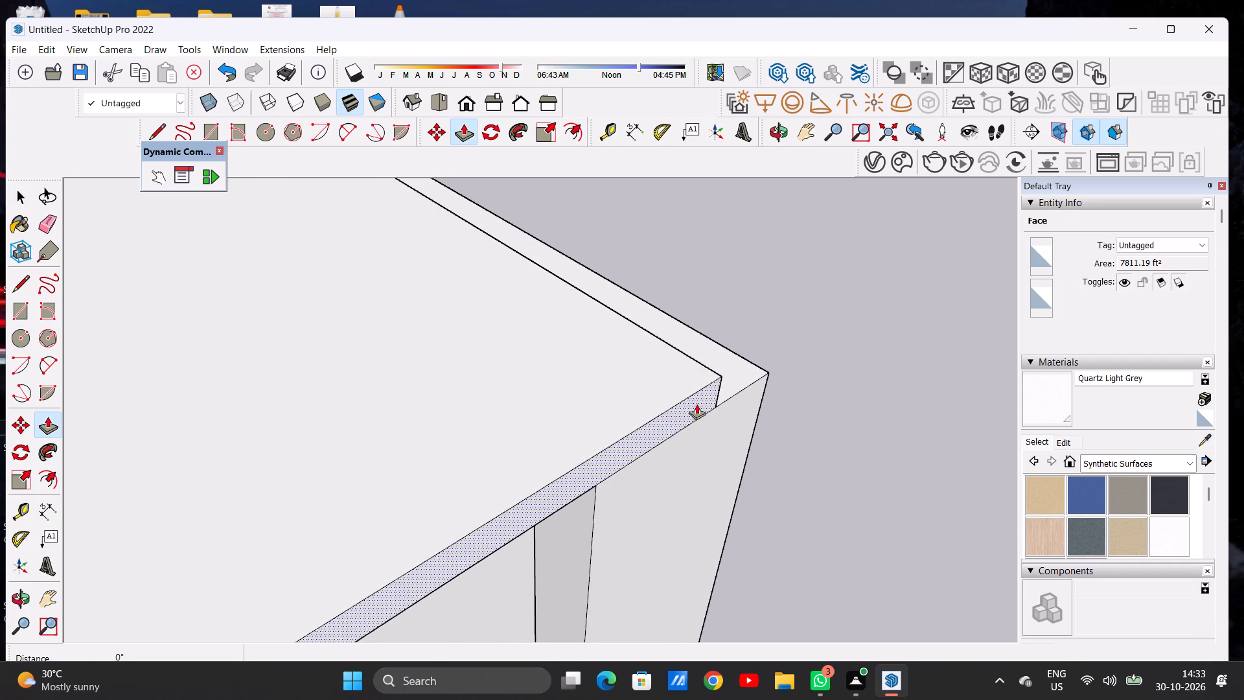
pyautogui.click(695, 404)
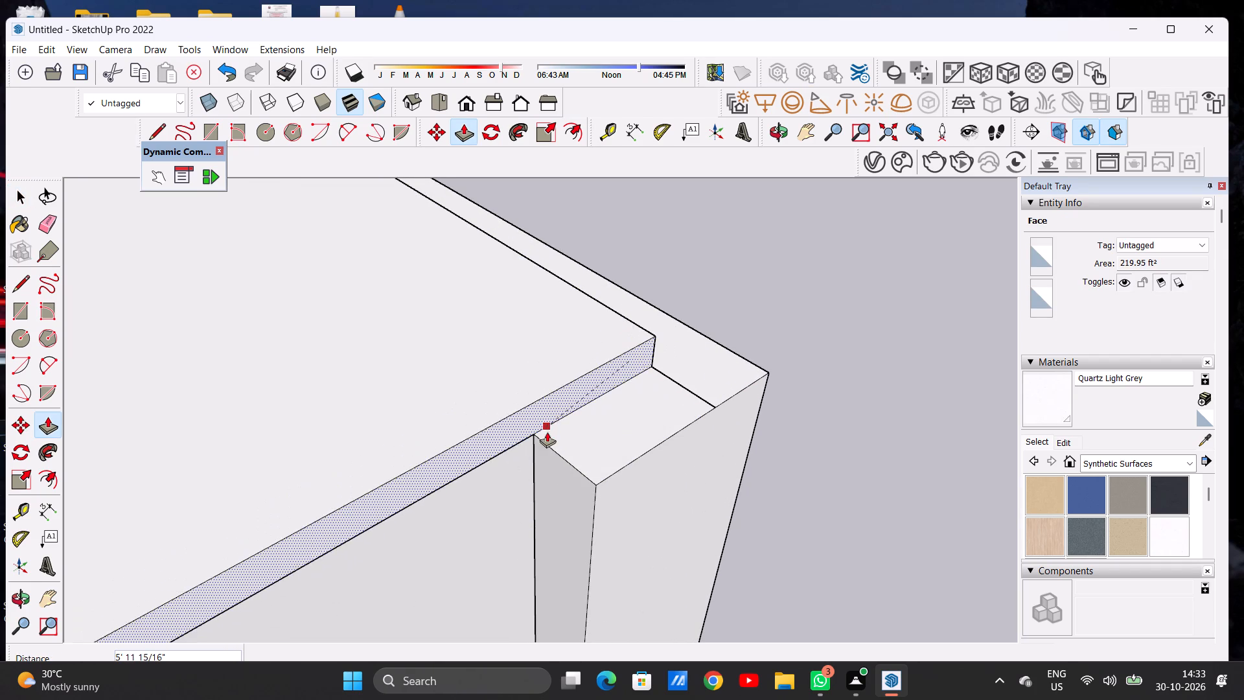
pyautogui.click(541, 437)
pyautogui.press('space')
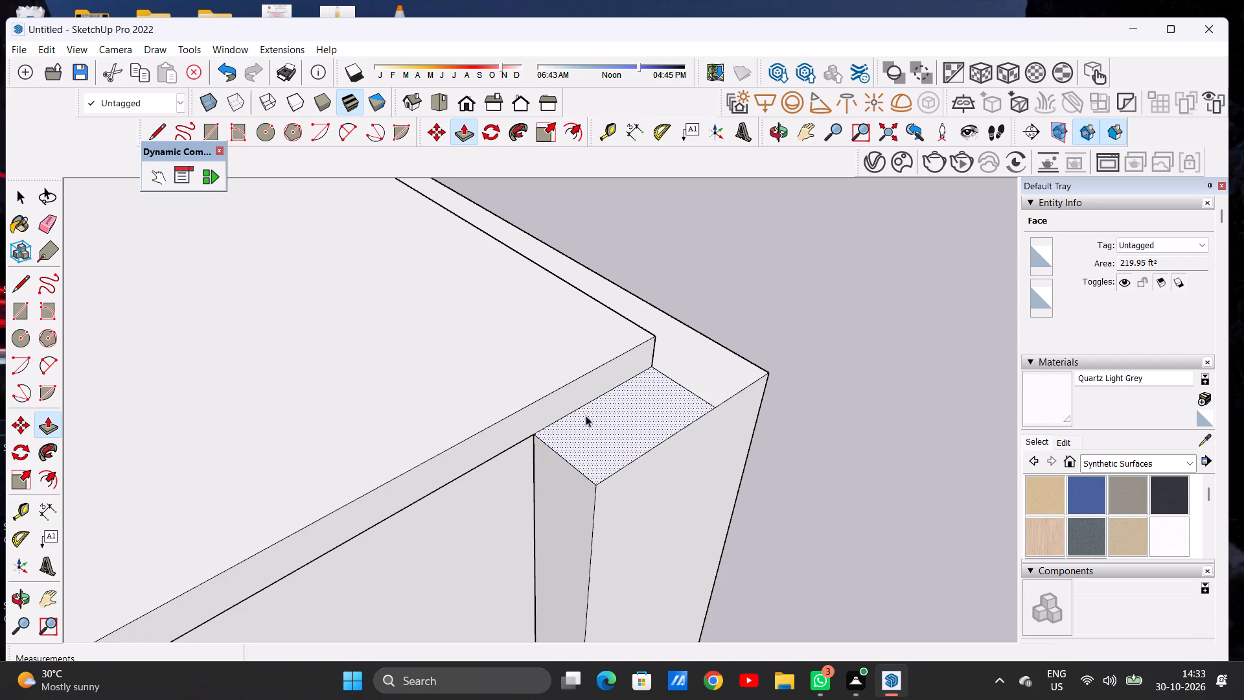
# Draw a vertical line about 2' 9" long across the roof slab's side edge face, starting at the end wall's inner corner.
pyautogui.scroll(-14, 629, 360)
pyautogui.moveTo(596, 395); pyautogui.dragTo(801, 334, button='middle')
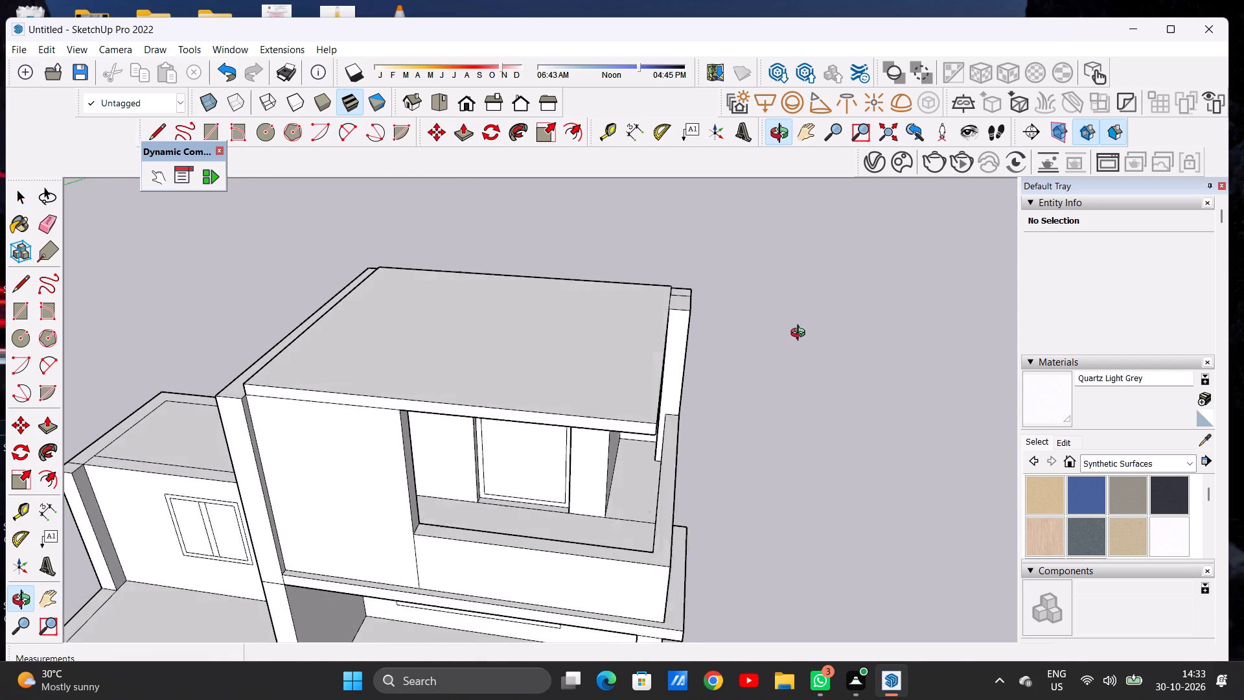
pyautogui.moveTo(801, 334); pyautogui.dragTo(805, 329, button='middle')
pyautogui.scroll(-5, 580, 380)
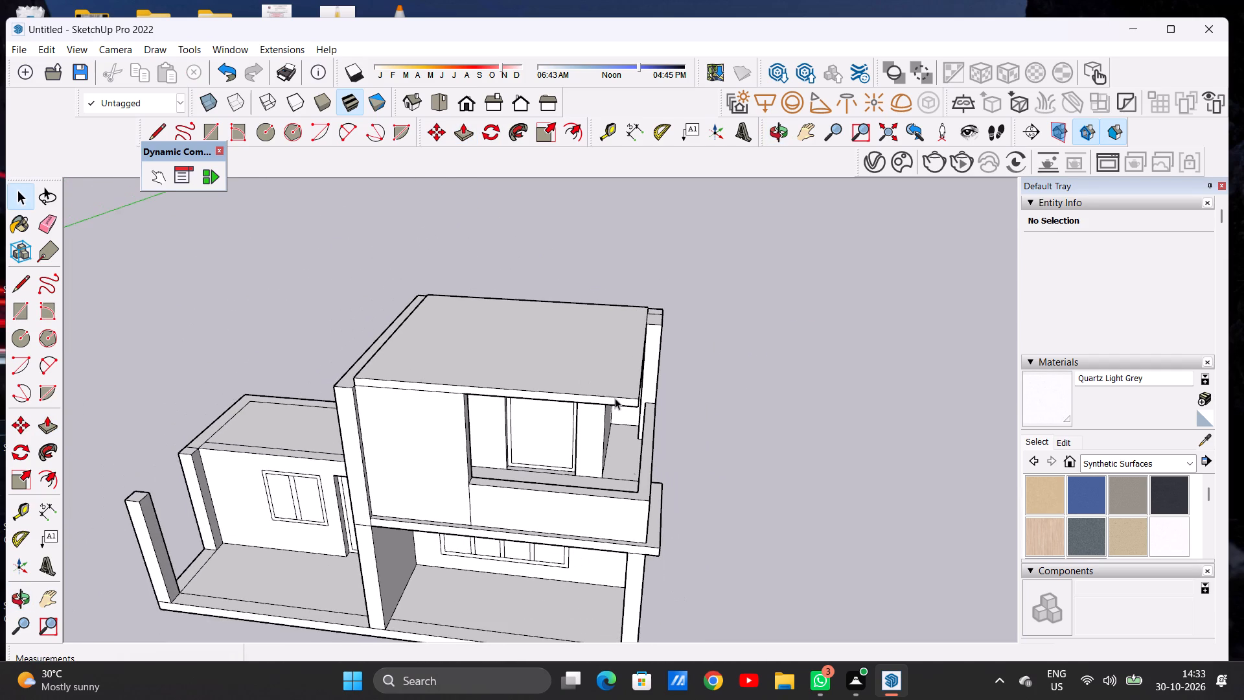
pyautogui.moveTo(615, 398); pyautogui.dragTo(417, 384, button='middle')
pyautogui.scroll(1, 713, 360)
pyautogui.scroll(-1, 706, 358)
pyautogui.scroll(3, 698, 358)
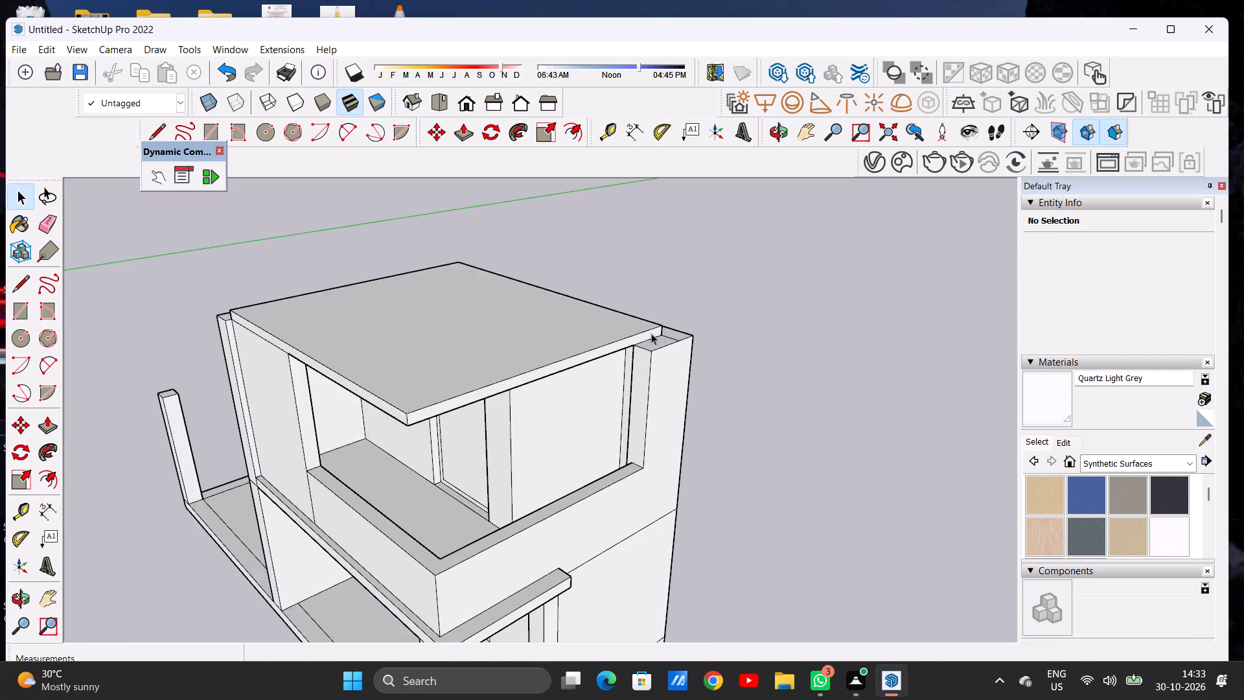
pyautogui.moveTo(639, 339); pyautogui.dragTo(593, 423, button='middle')
pyautogui.scroll(16, 627, 413)
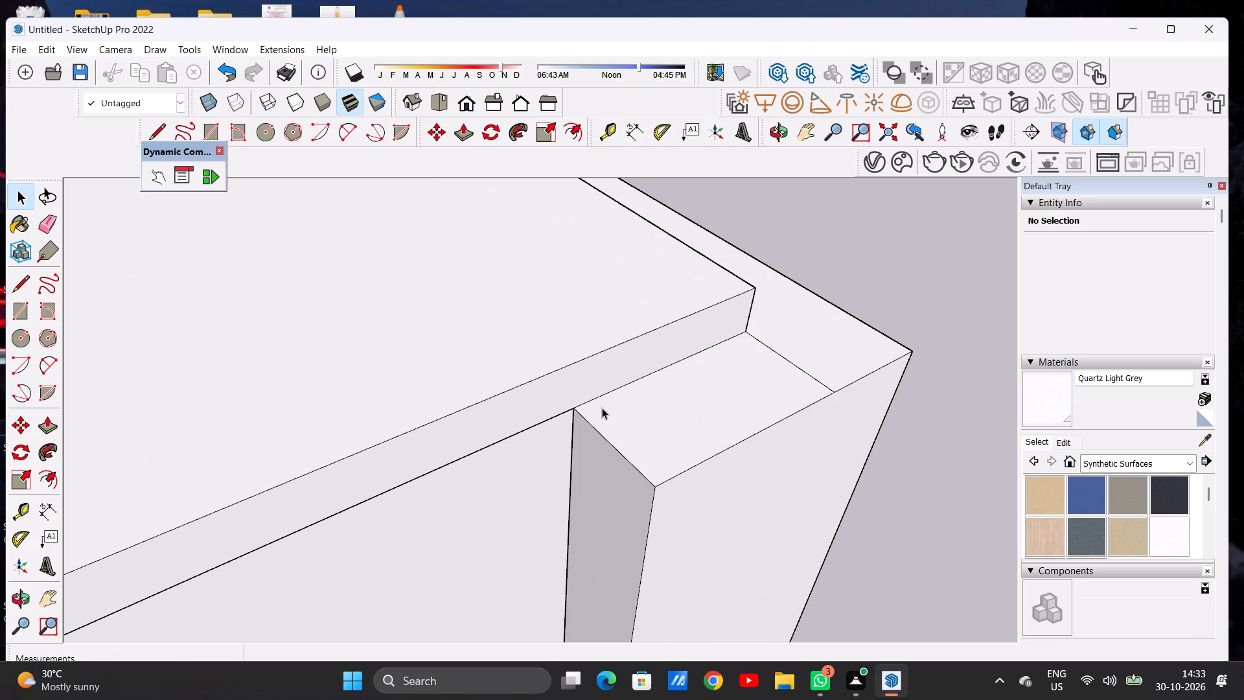
pyautogui.press('l')
pyautogui.scroll(1, 574, 403)
pyautogui.scroll(-1, 574, 403)
pyautogui.scroll(2, 574, 403)
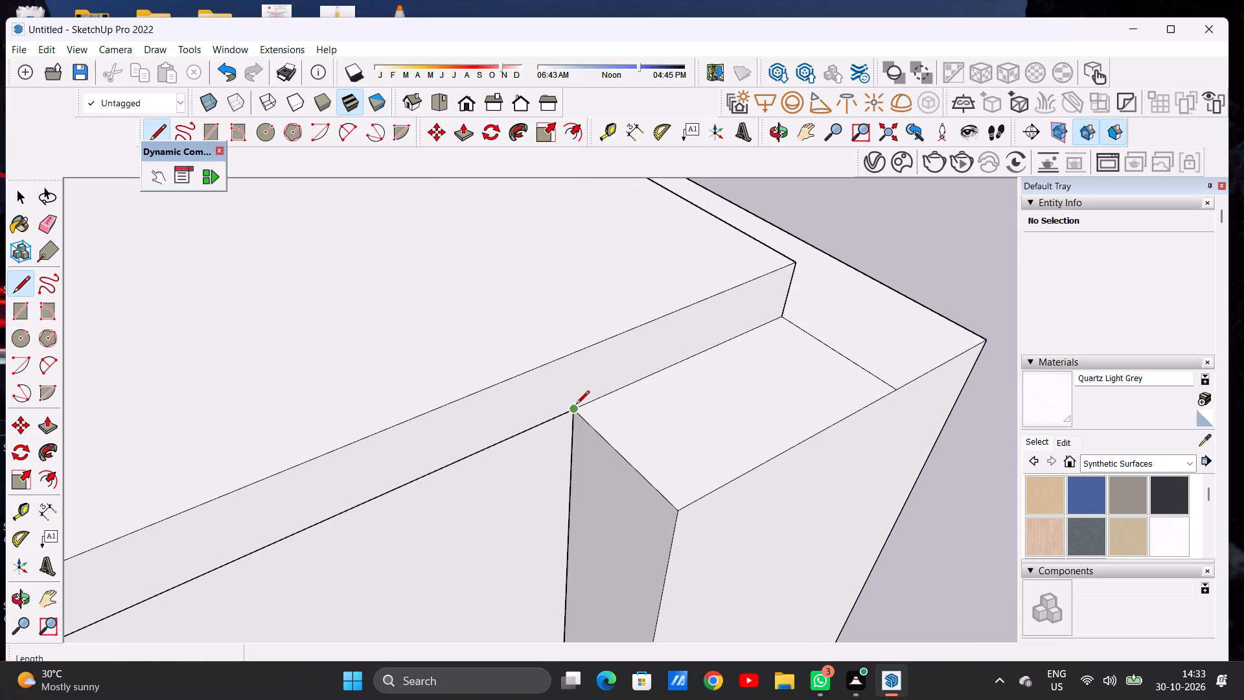
pyautogui.click(576, 405)
pyautogui.click(571, 353)
pyautogui.press('space')
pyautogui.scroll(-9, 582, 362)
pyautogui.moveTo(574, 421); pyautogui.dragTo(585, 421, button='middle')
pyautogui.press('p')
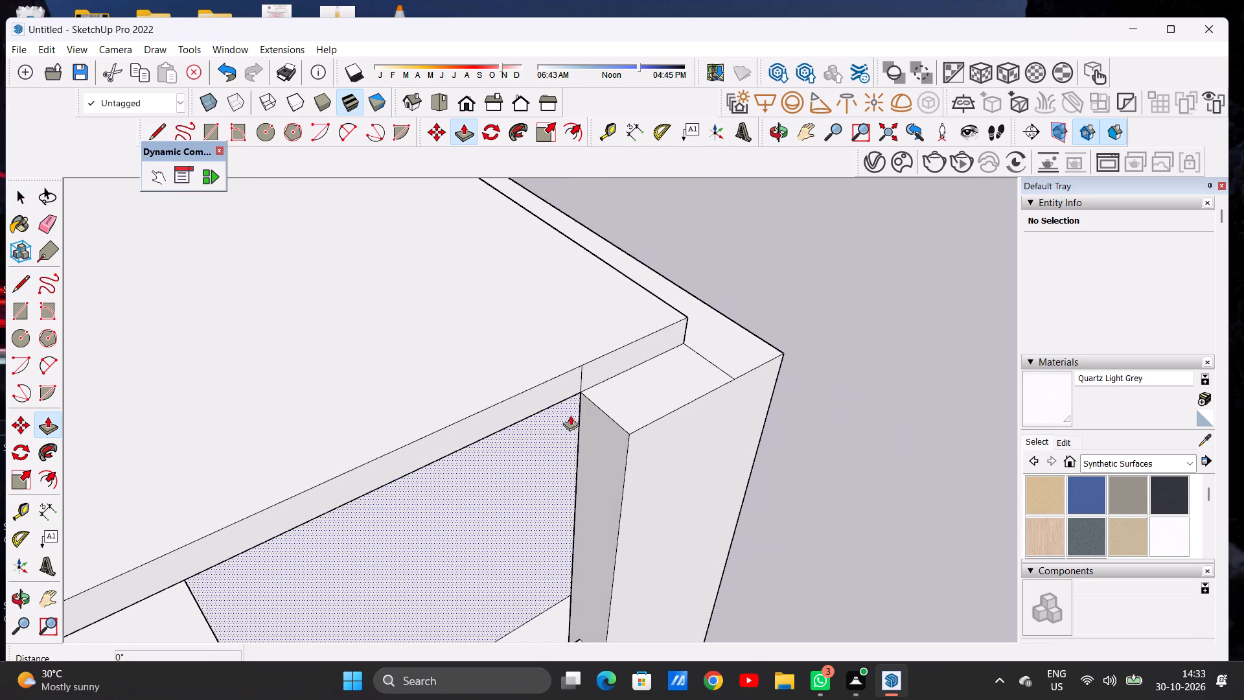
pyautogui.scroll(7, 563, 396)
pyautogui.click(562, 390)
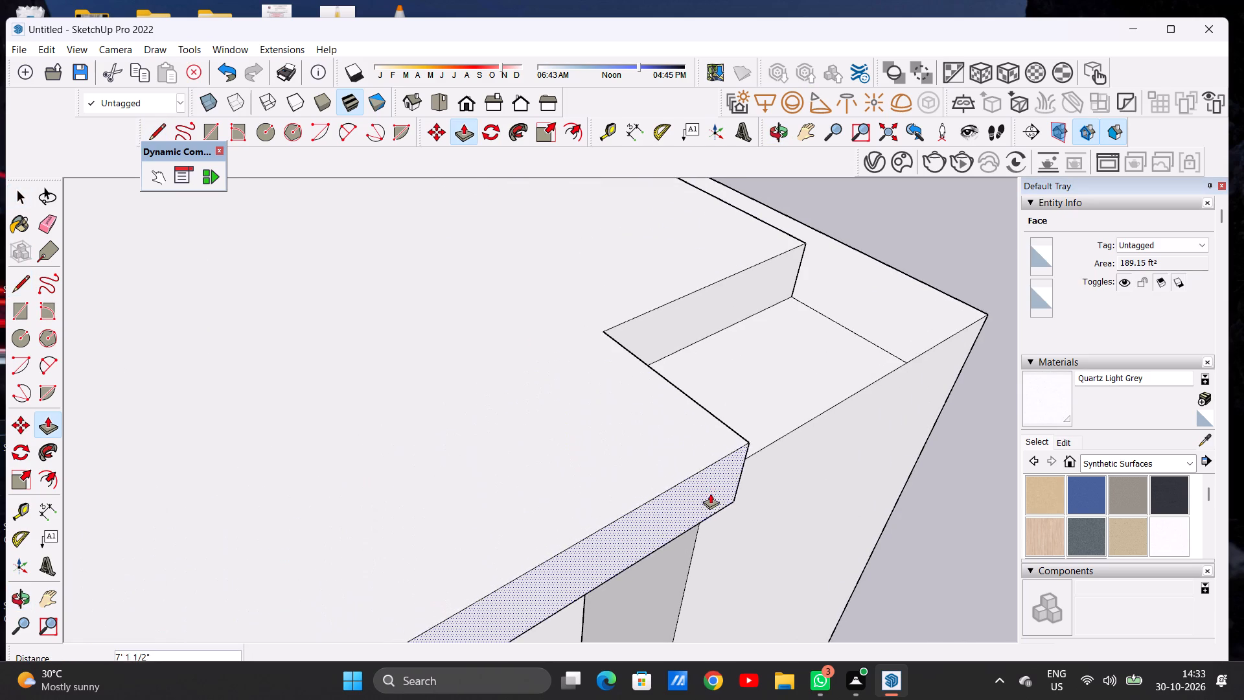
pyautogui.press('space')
# Push/Pull the roof slab's side edge face on the balcony side of the dividing line outward 5' 11 15/16", flush with the end wall's outer face.
pyautogui.scroll(-6, 597, 385)
pyautogui.moveTo(627, 452); pyautogui.dragTo(560, 307, button='middle')
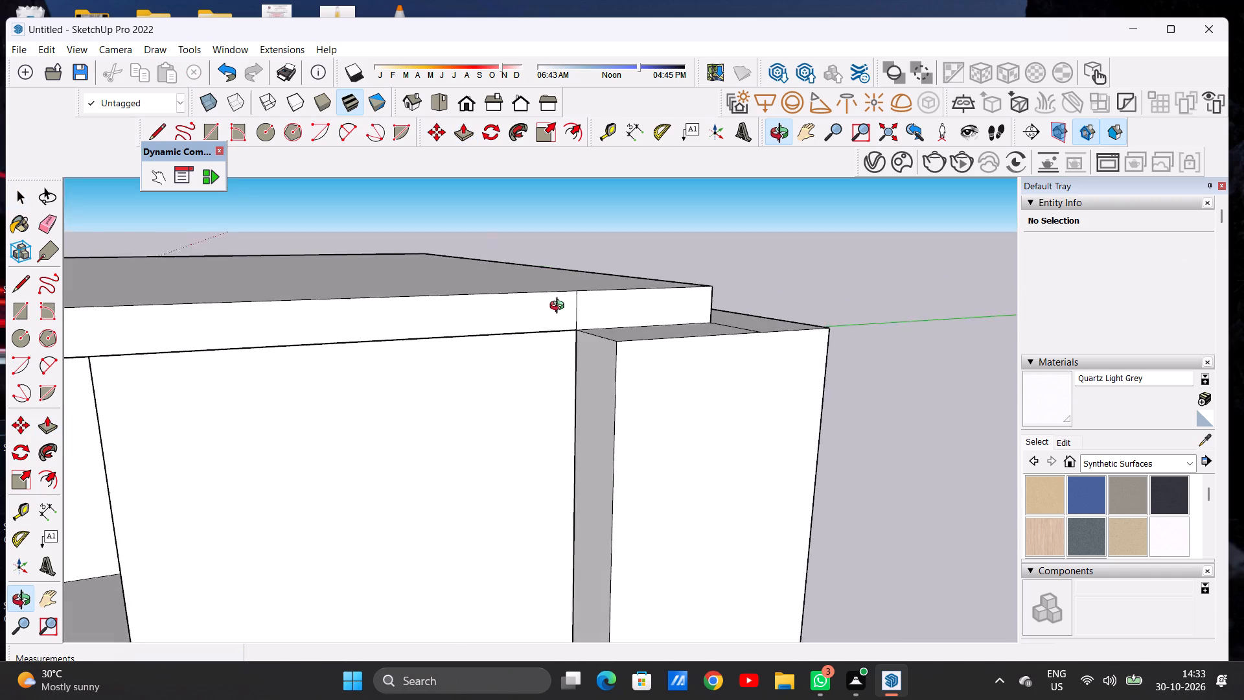
pyautogui.moveTo(560, 307); pyautogui.dragTo(651, 374, button='middle')
pyautogui.scroll(-6, 561, 402)
pyautogui.moveTo(575, 415); pyautogui.dragTo(608, 421, button='middle')
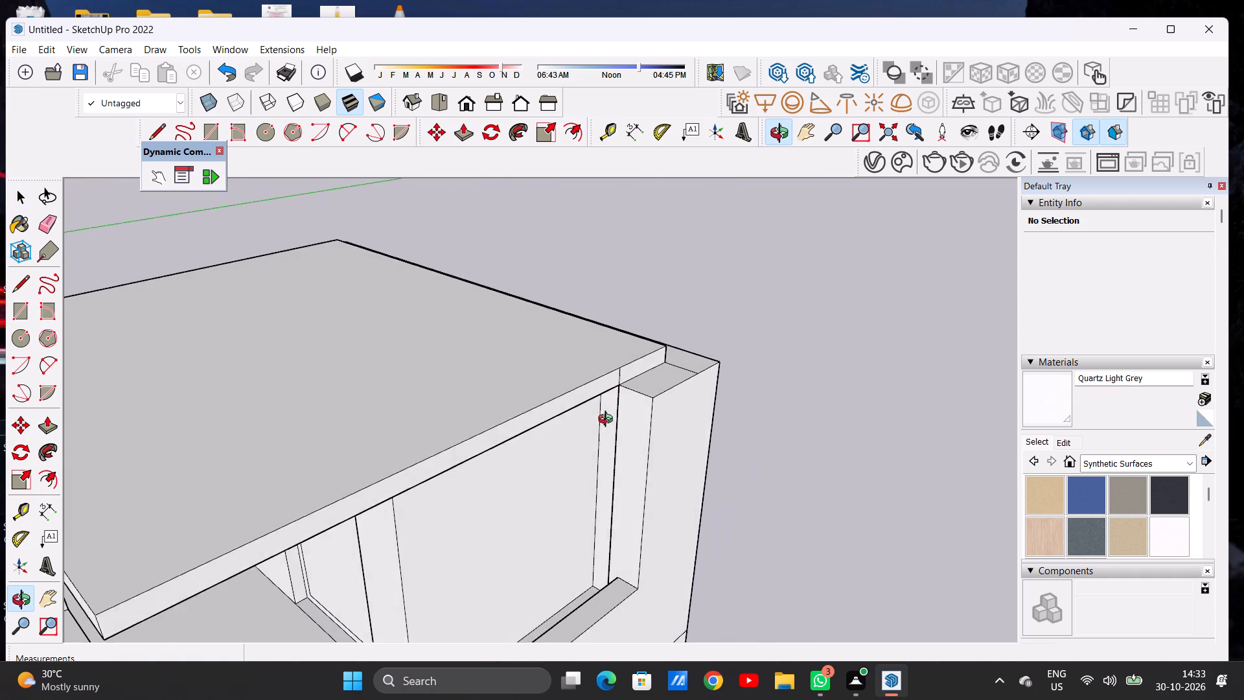
pyautogui.moveTo(608, 421); pyautogui.dragTo(614, 420, button='middle')
pyautogui.press('p')
pyautogui.scroll(4, 621, 380)
pyautogui.scroll(-1, 621, 380)
pyautogui.scroll(6, 621, 380)
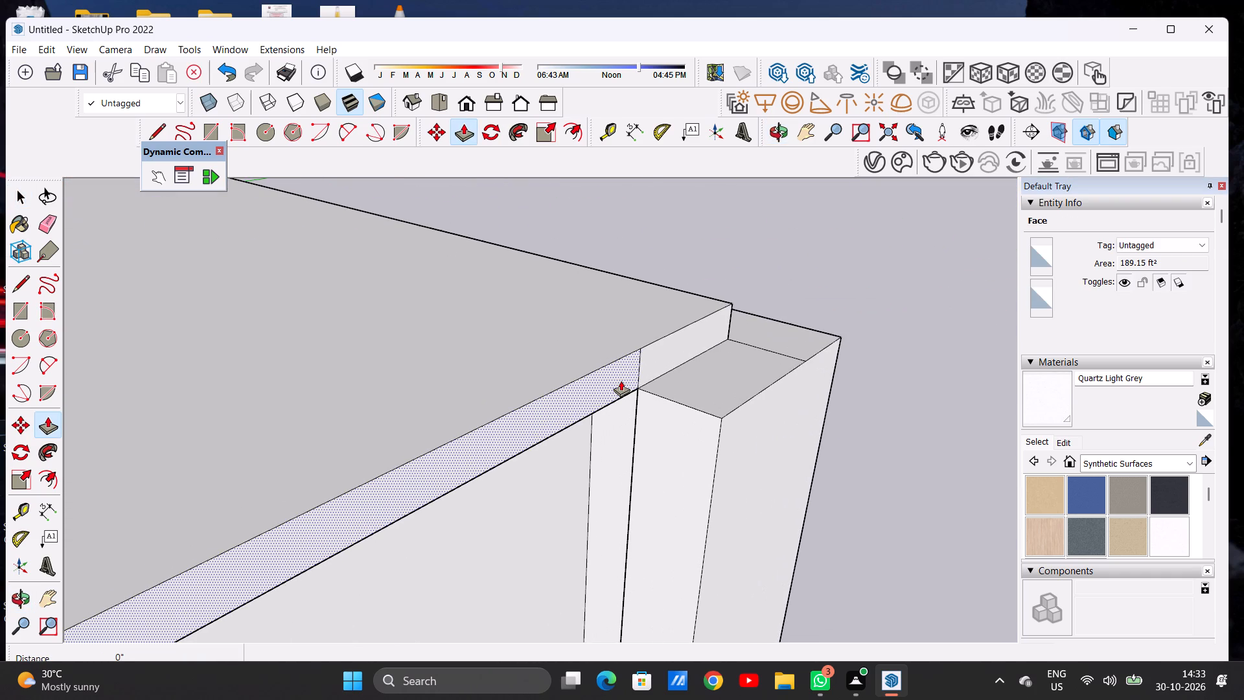
pyautogui.click(623, 380)
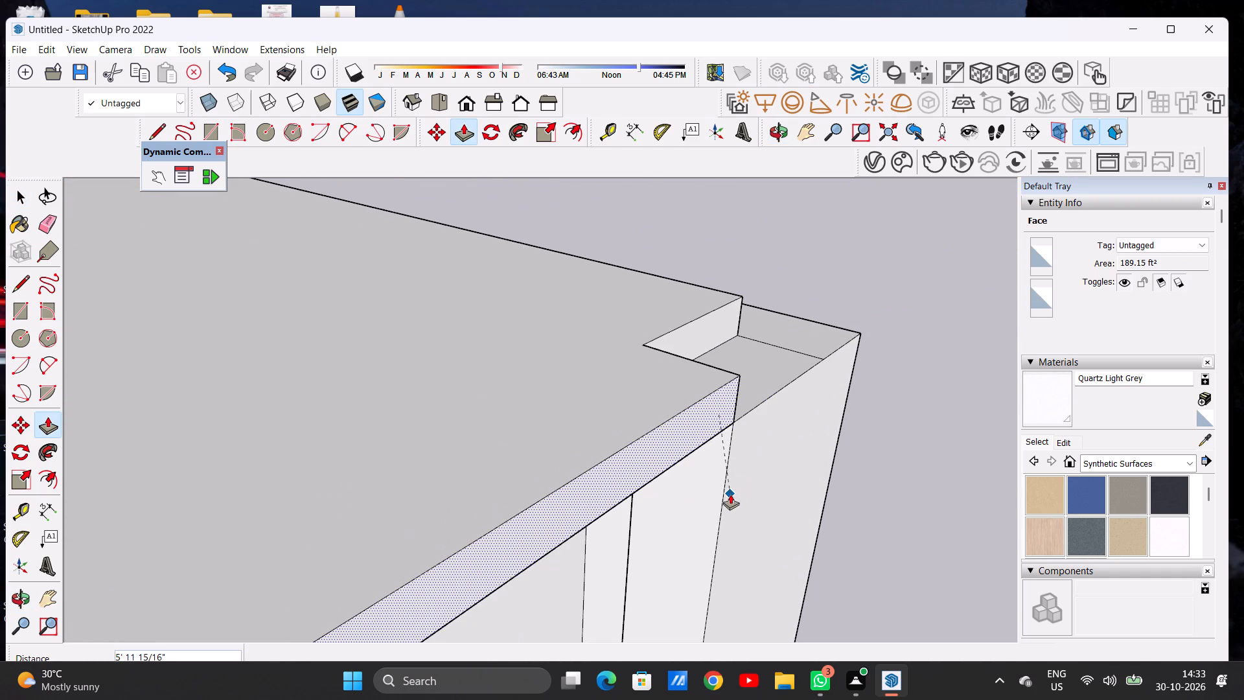
pyautogui.click(725, 496)
pyautogui.press('space')
# Examine the notched roof slab, its underside over the balcony, and the upper storey from the front and both sides.
pyautogui.scroll(-6, 702, 416)
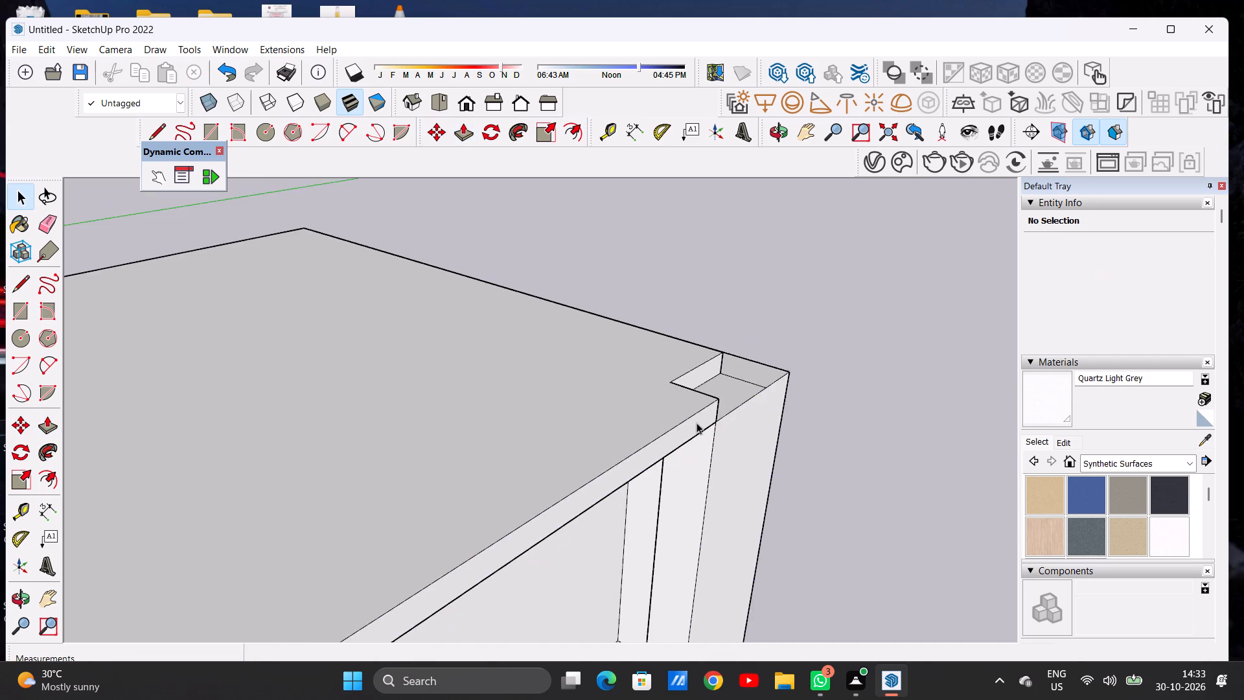
pyautogui.scroll(-17, 697, 423)
pyautogui.moveTo(568, 439); pyautogui.dragTo(744, 362, button='middle')
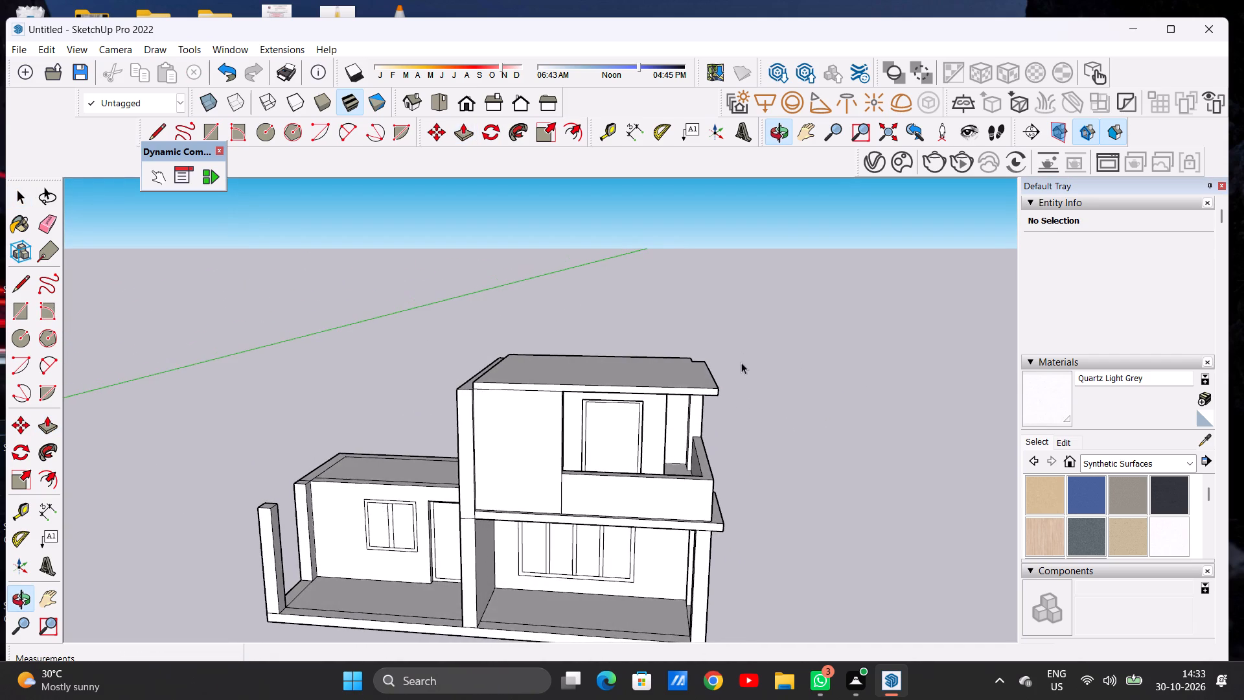
pyautogui.scroll(6, 679, 366)
pyautogui.moveTo(681, 446); pyautogui.dragTo(691, 272, button='middle')
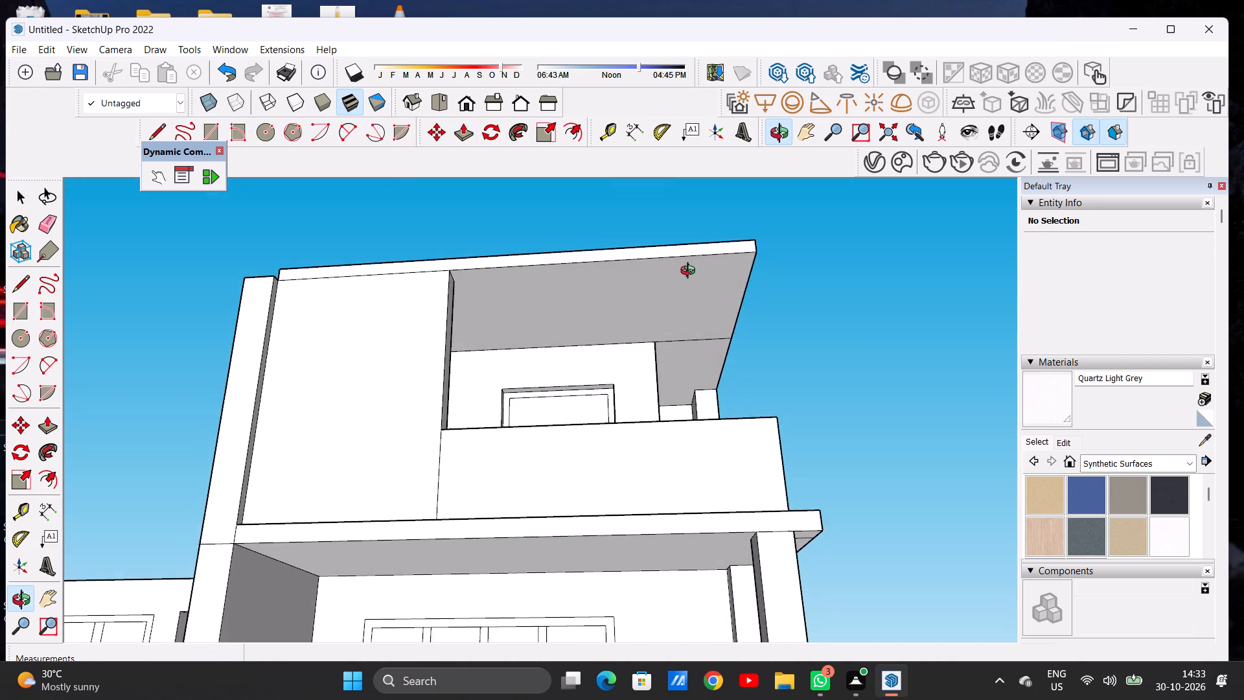
pyautogui.moveTo(691, 272); pyautogui.dragTo(717, 444, button='middle')
pyautogui.scroll(-7, 664, 382)
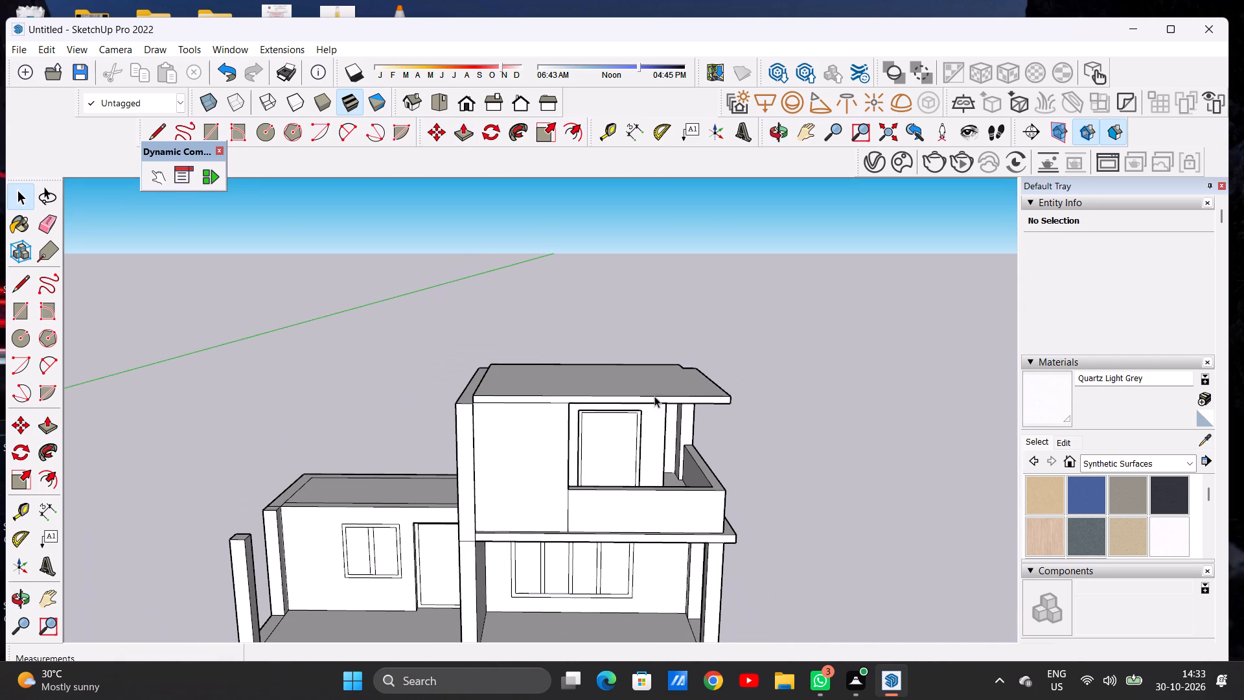
pyautogui.moveTo(533, 428); pyautogui.dragTo(674, 449, button='middle')
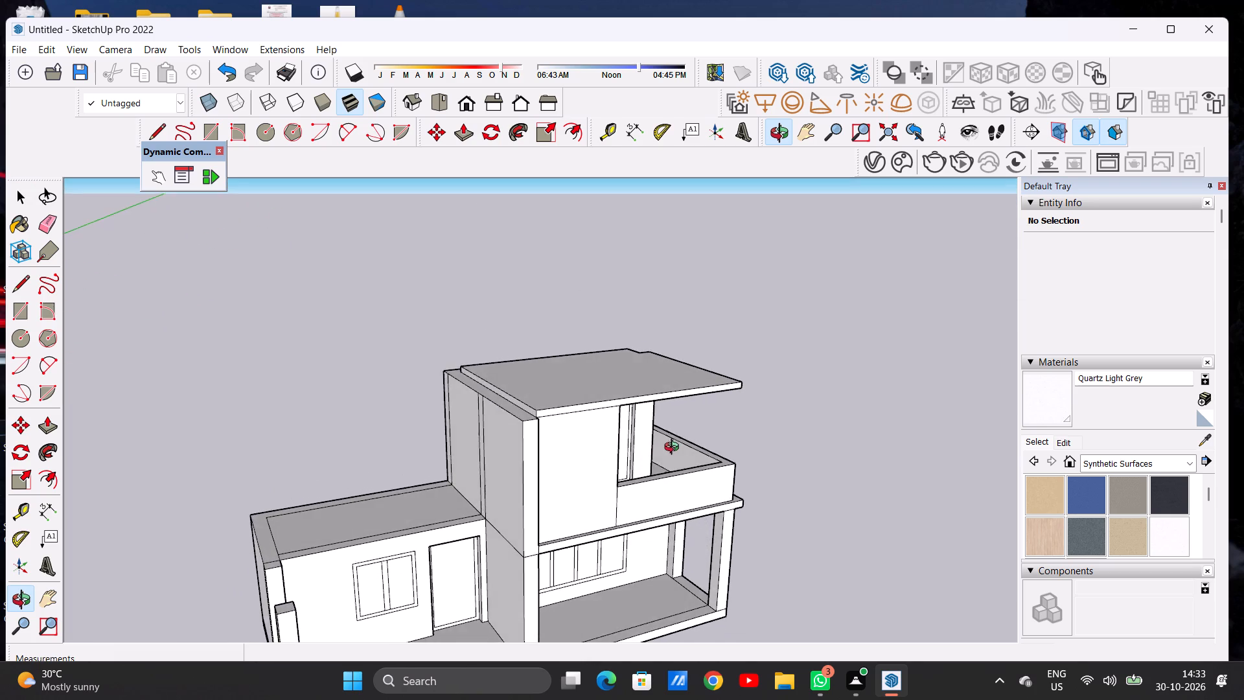
pyautogui.moveTo(674, 449); pyautogui.dragTo(577, 408, button='middle')
pyautogui.moveTo(586, 421); pyautogui.dragTo(551, 404, button='middle')
pyautogui.scroll(3, 577, 430)
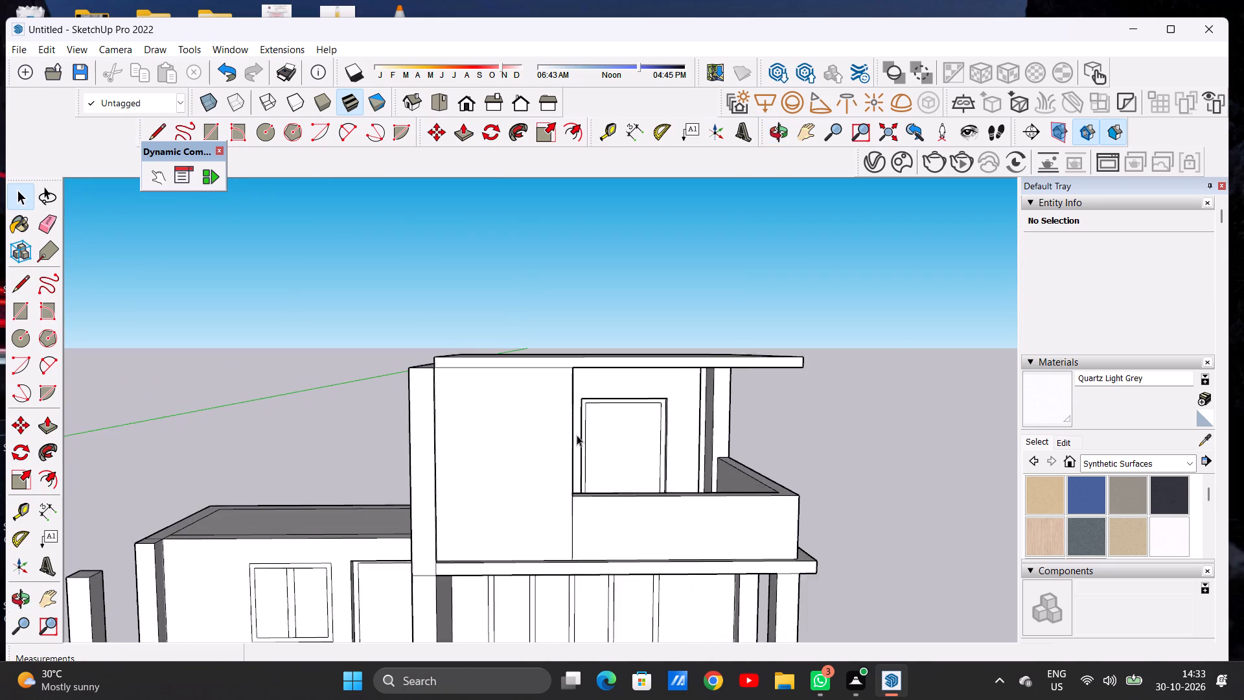
pyautogui.scroll(7, 548, 431)
pyautogui.moveTo(542, 434); pyautogui.dragTo(531, 409, button='middle')
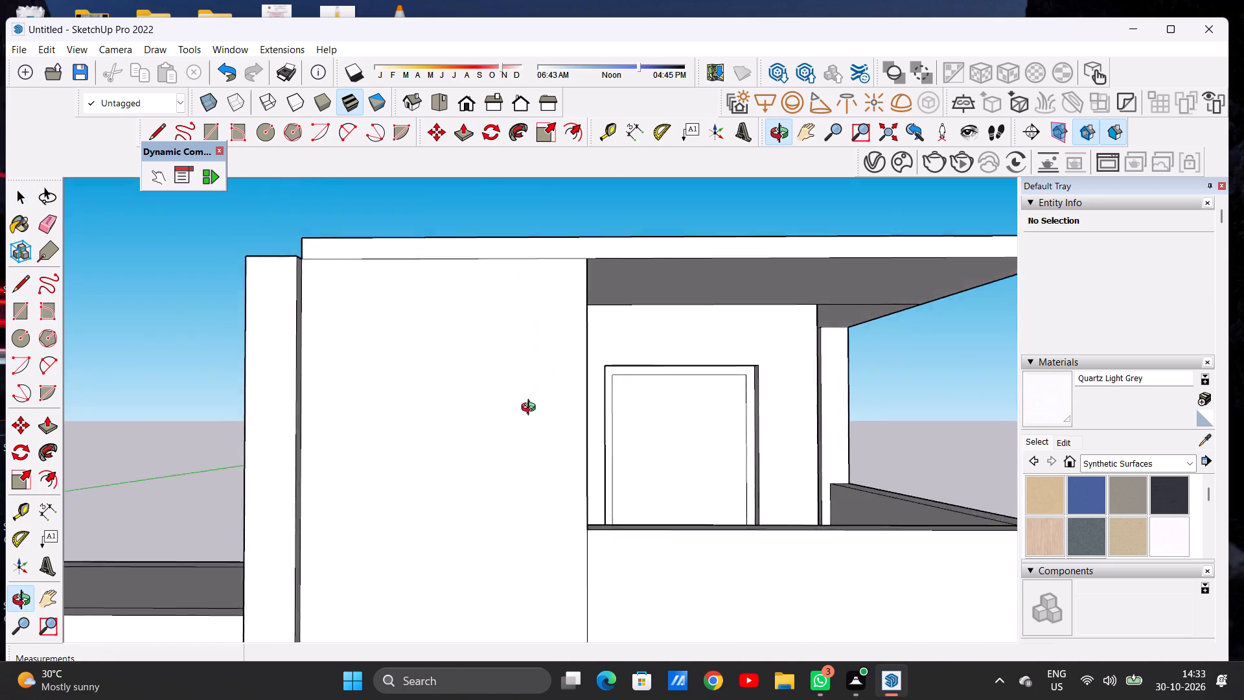
pyautogui.moveTo(531, 409); pyautogui.dragTo(527, 466, button='middle')
pyautogui.scroll(1, 529, 453)
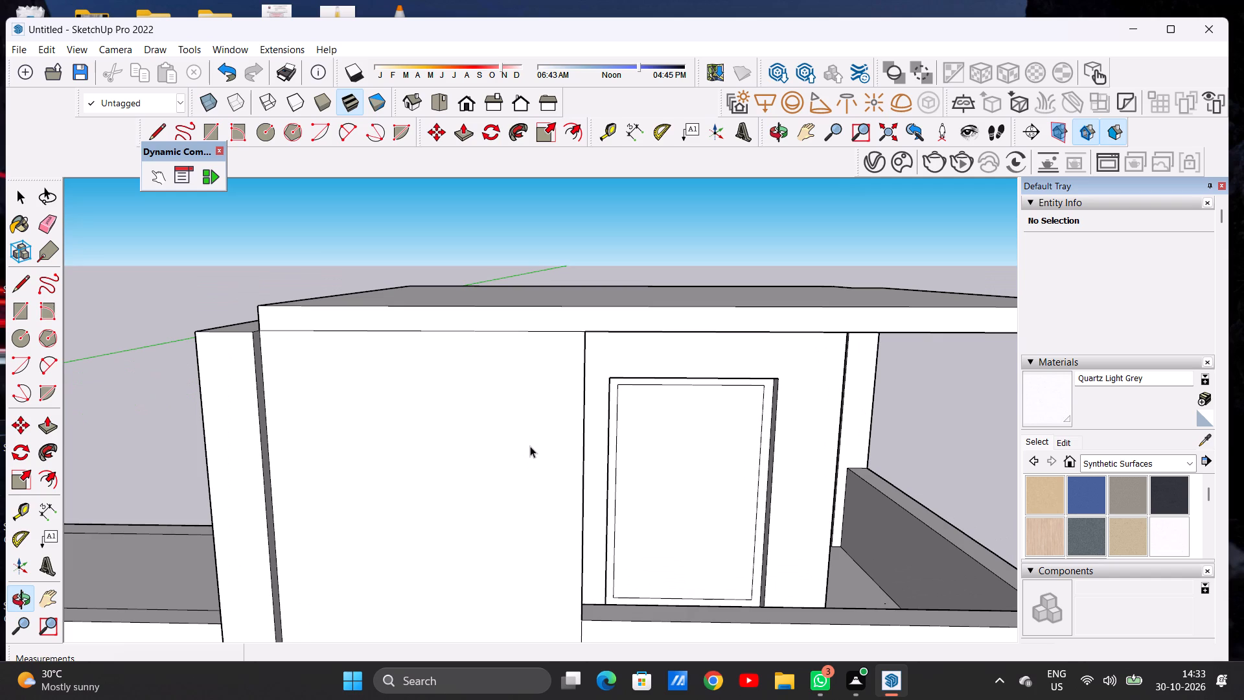
pyautogui.scroll(-8, 524, 390)
pyautogui.moveTo(522, 392); pyautogui.dragTo(529, 406, button='middle')
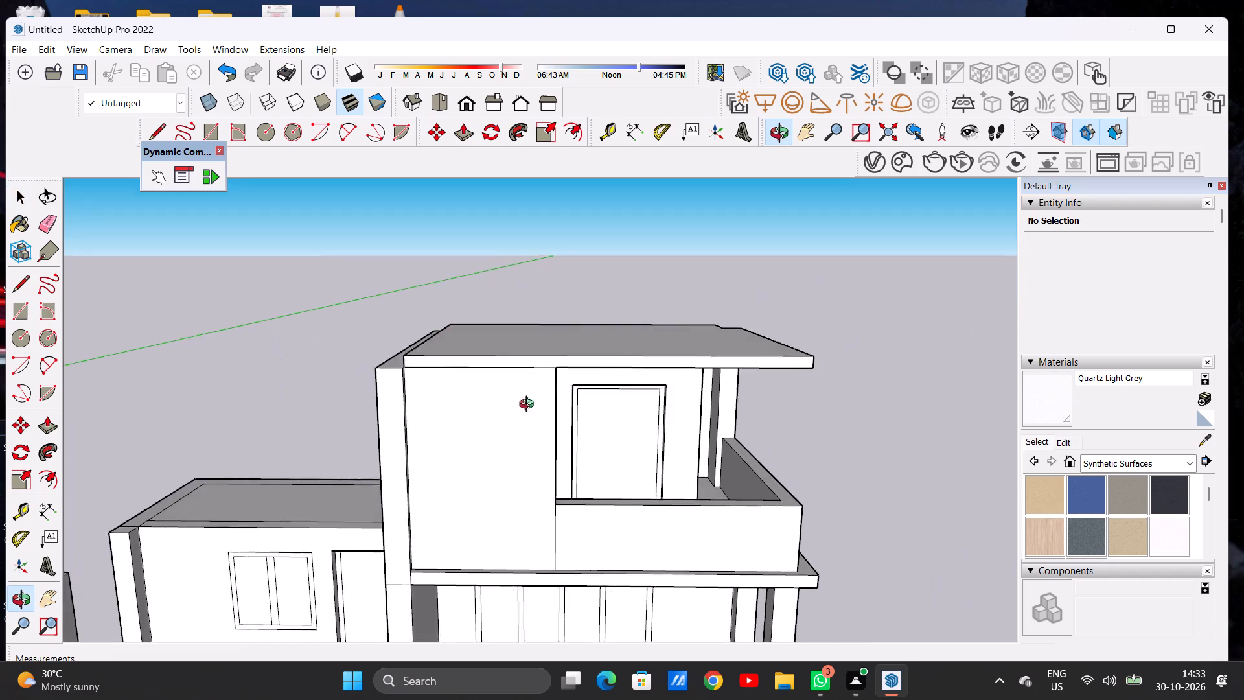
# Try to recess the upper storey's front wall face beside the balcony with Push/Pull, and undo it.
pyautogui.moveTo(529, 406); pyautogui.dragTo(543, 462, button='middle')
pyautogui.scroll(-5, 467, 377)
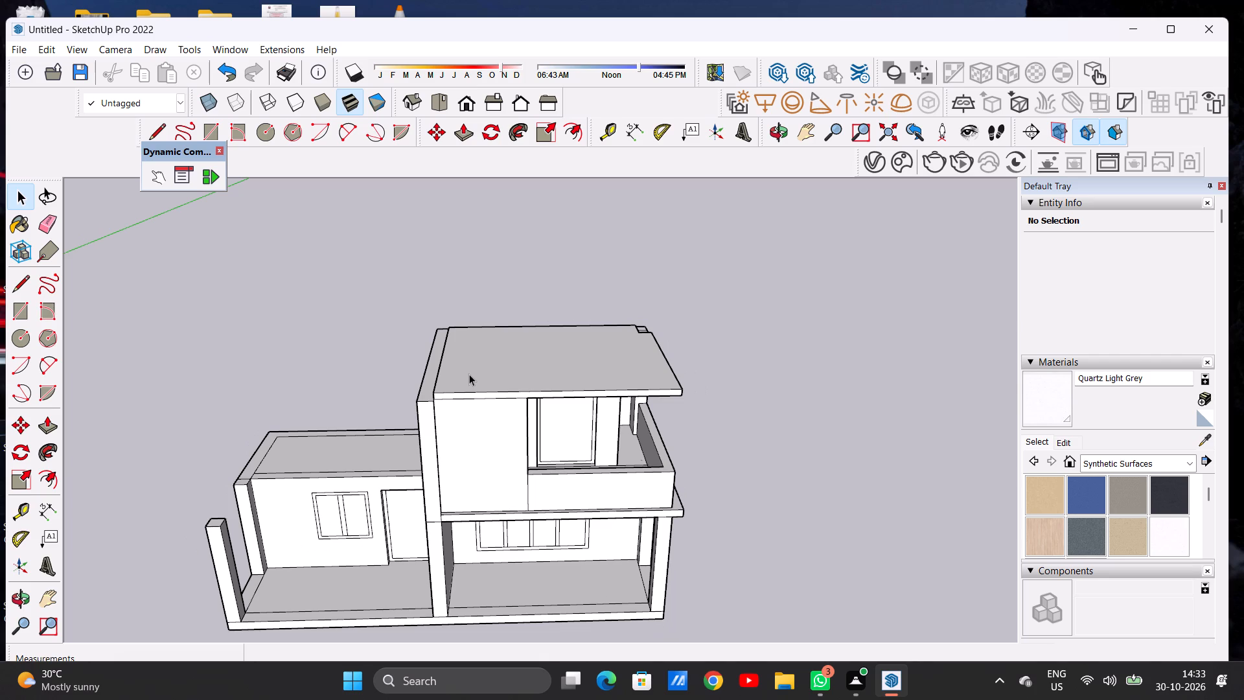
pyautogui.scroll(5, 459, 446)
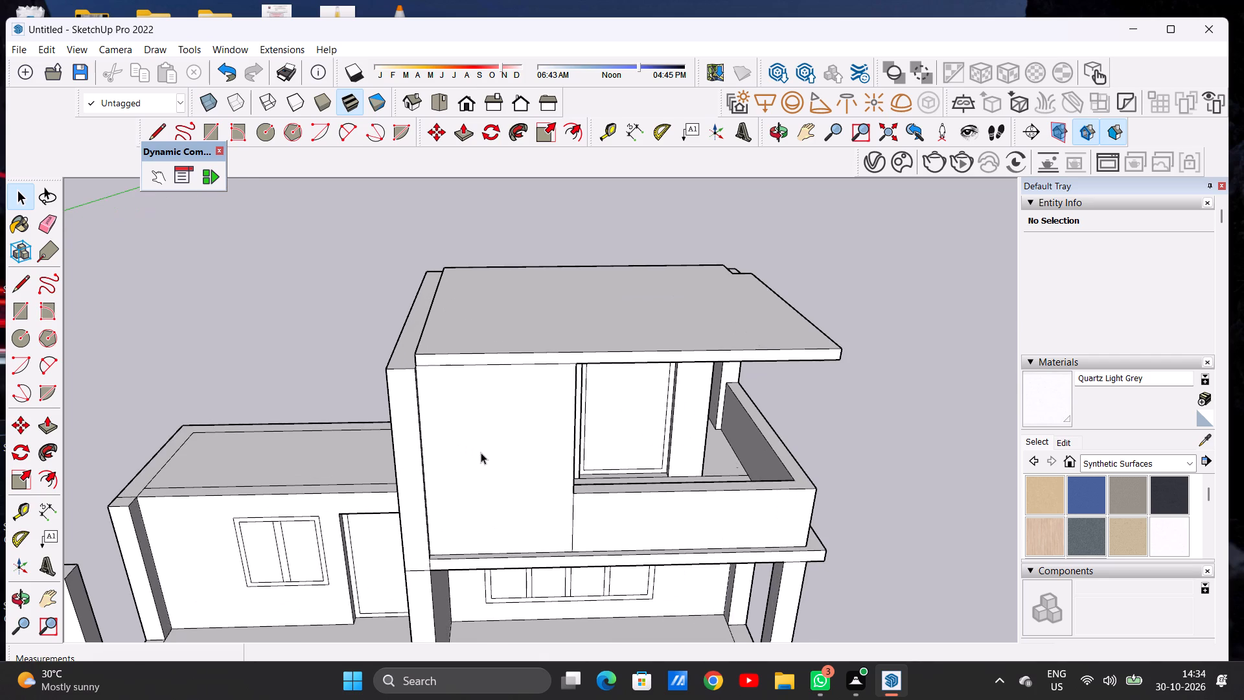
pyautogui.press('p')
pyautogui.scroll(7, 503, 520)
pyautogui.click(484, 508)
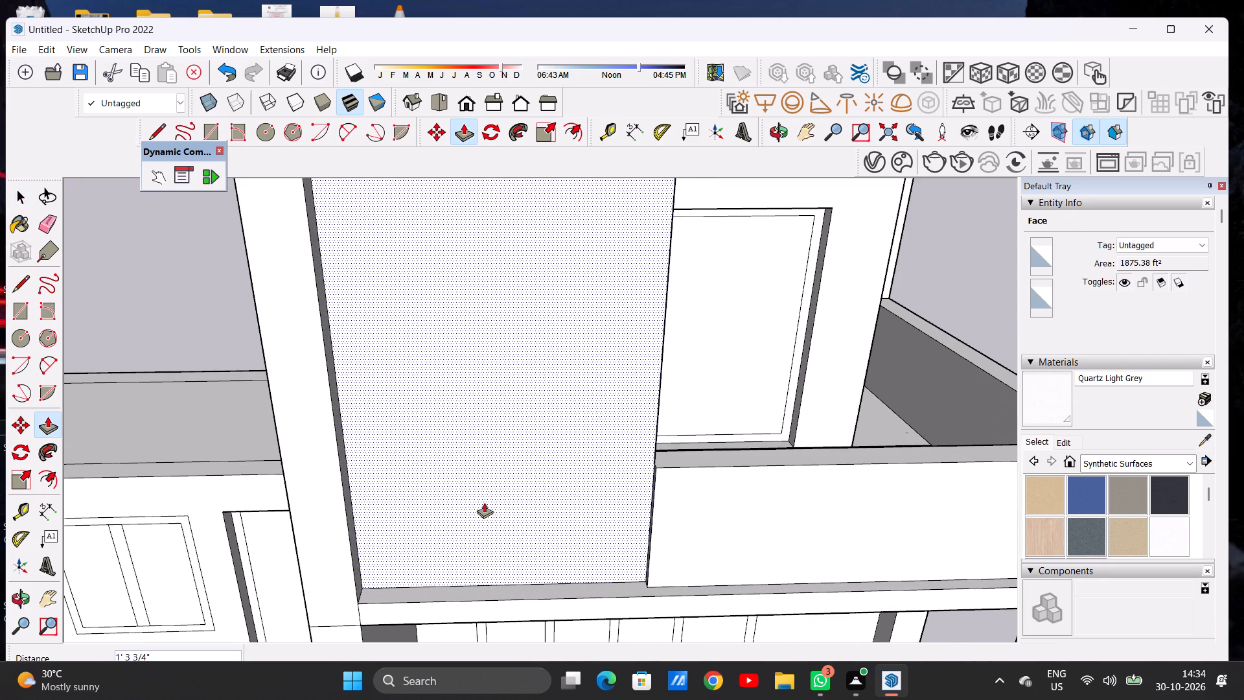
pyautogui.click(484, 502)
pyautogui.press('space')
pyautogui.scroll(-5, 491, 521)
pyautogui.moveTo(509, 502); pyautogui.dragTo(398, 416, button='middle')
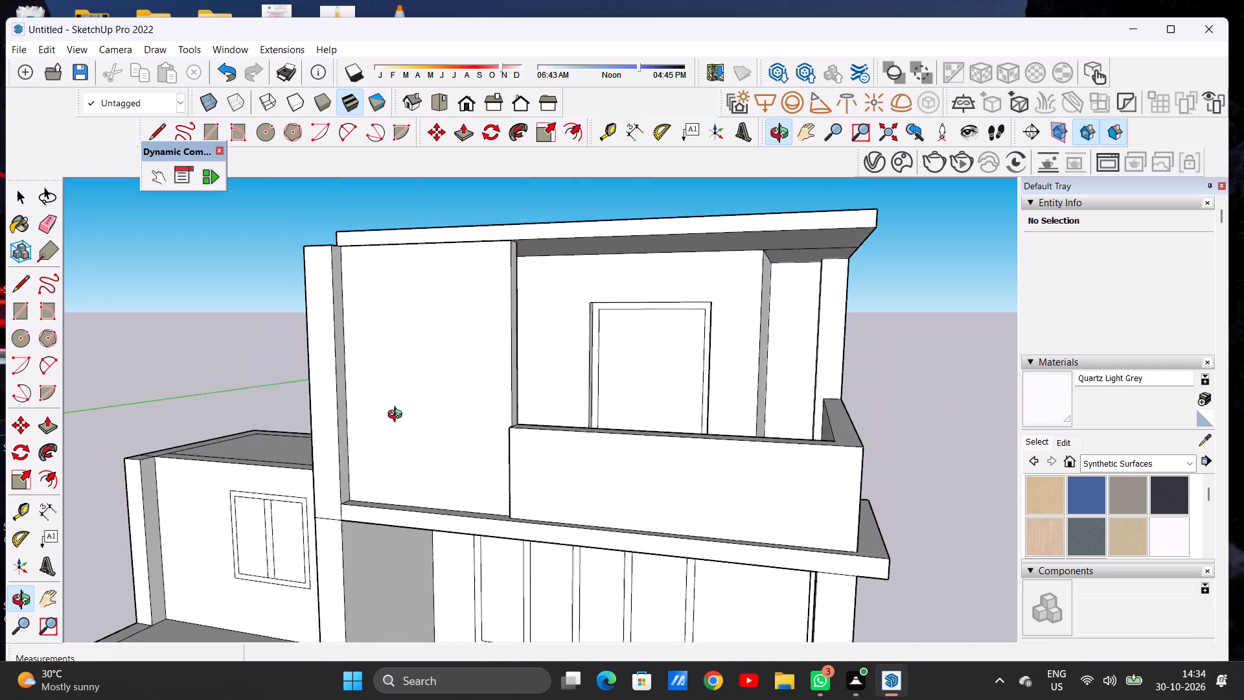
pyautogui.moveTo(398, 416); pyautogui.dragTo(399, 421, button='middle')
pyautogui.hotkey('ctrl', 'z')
# Erase the dividing line on the roof slab's underside, running from the balcony room's wall corner to the slab's side edge.
pyautogui.scroll(-7, 448, 391)
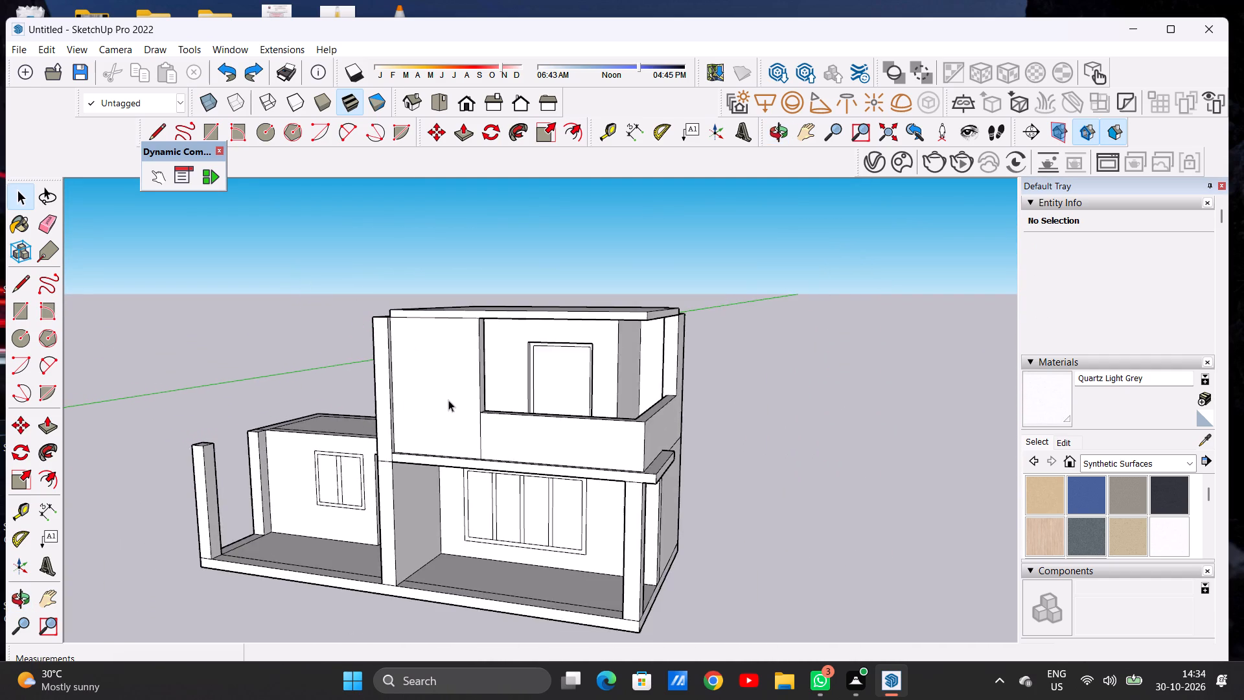
pyautogui.moveTo(443, 406); pyautogui.dragTo(562, 482, button='middle')
pyautogui.scroll(20, 547, 333)
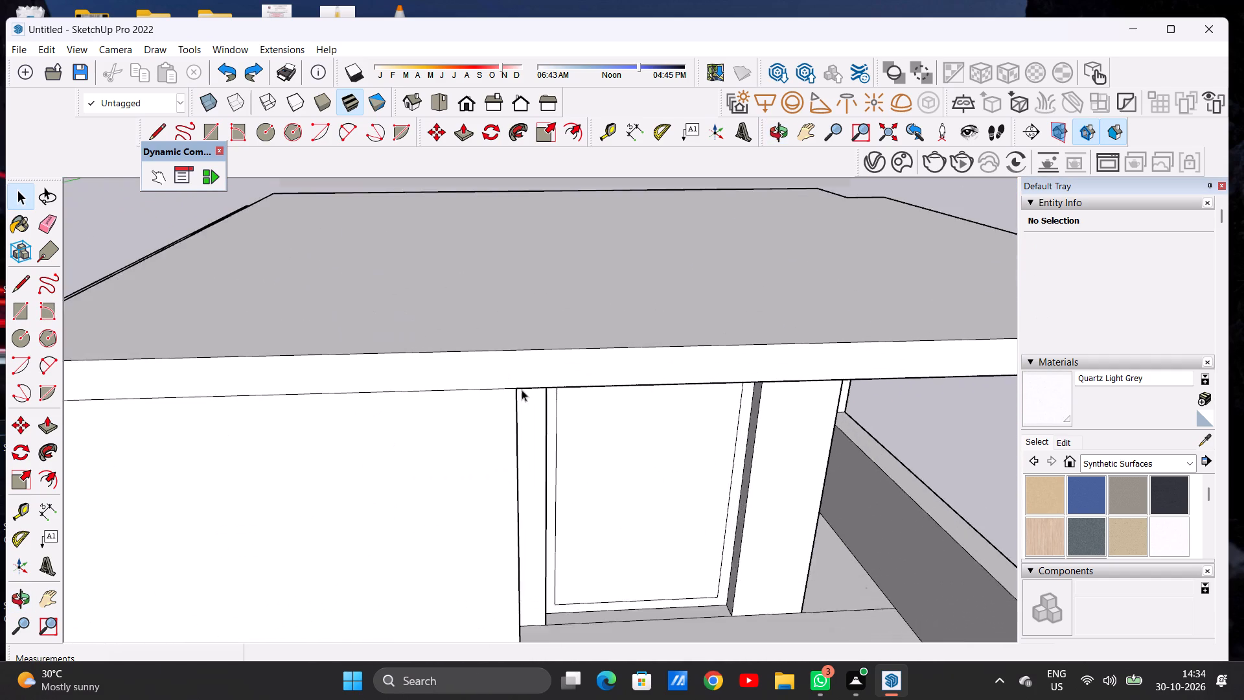
pyautogui.scroll(6, 522, 390)
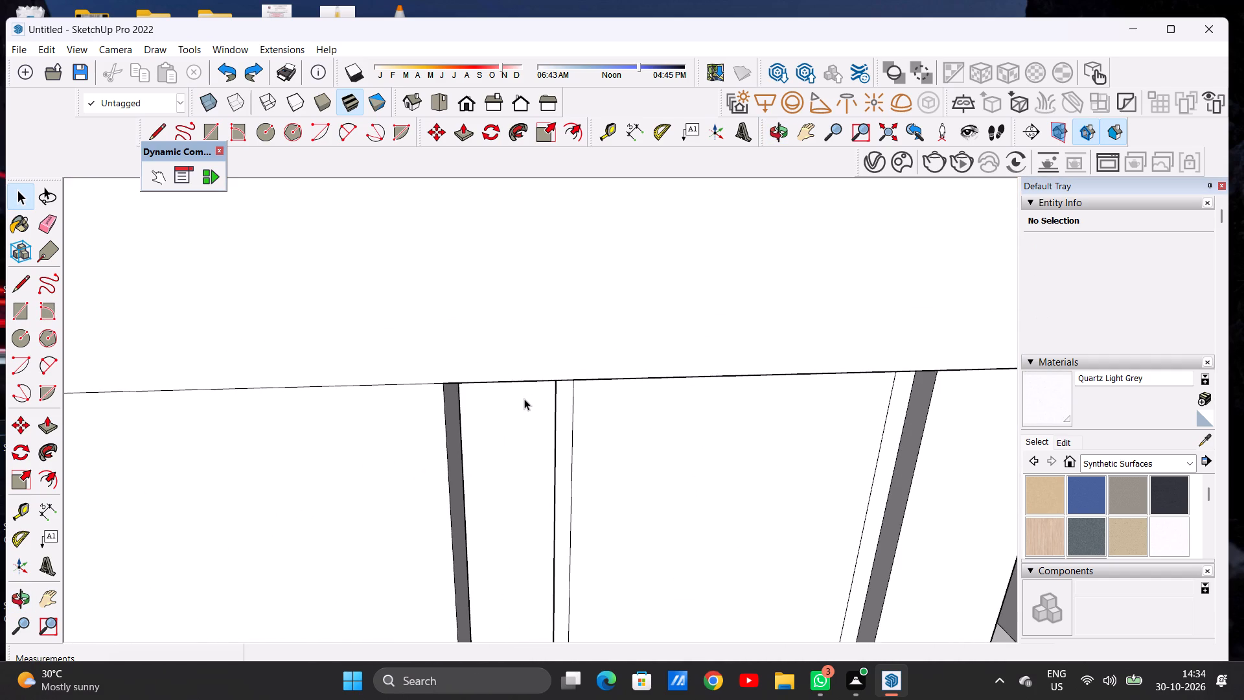
pyautogui.scroll(-7, 524, 399)
pyautogui.scroll(-17, 513, 374)
pyautogui.moveTo(486, 462); pyautogui.dragTo(471, 373, button='middle')
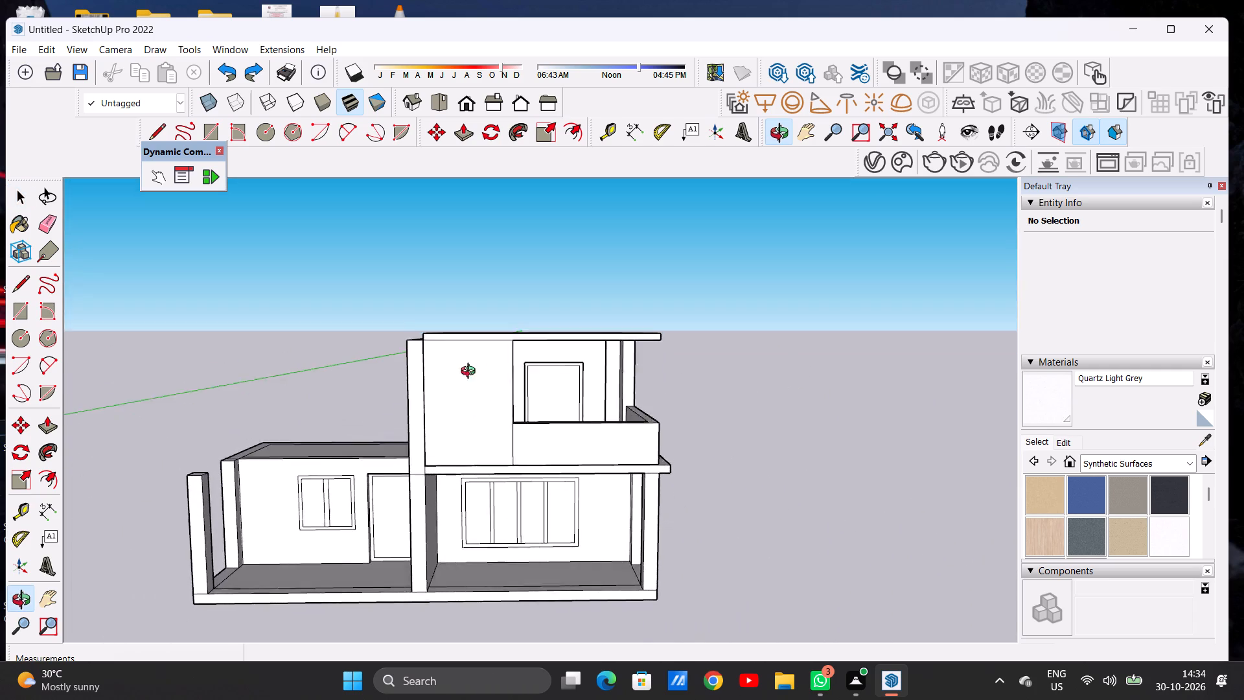
pyautogui.moveTo(471, 373); pyautogui.dragTo(455, 374, button='middle')
pyautogui.scroll(8, 601, 343)
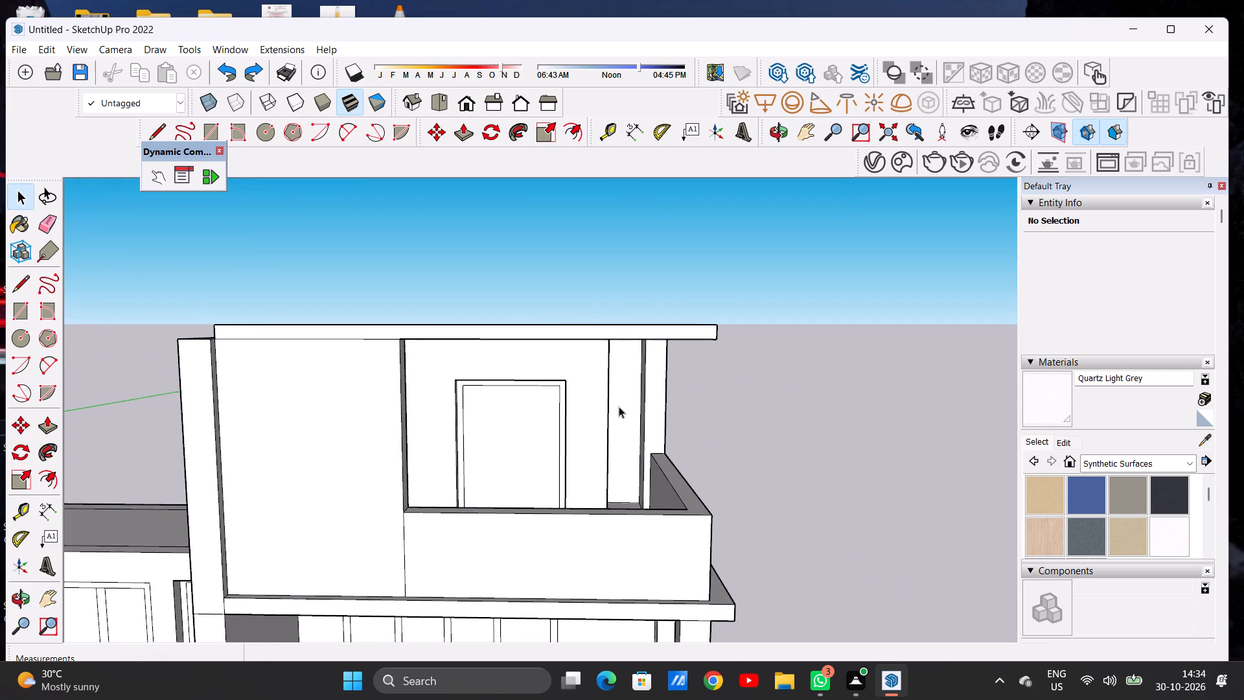
pyautogui.moveTo(621, 415); pyautogui.dragTo(632, 253, button='middle')
pyautogui.moveTo(637, 290); pyautogui.dragTo(628, 358, button='middle')
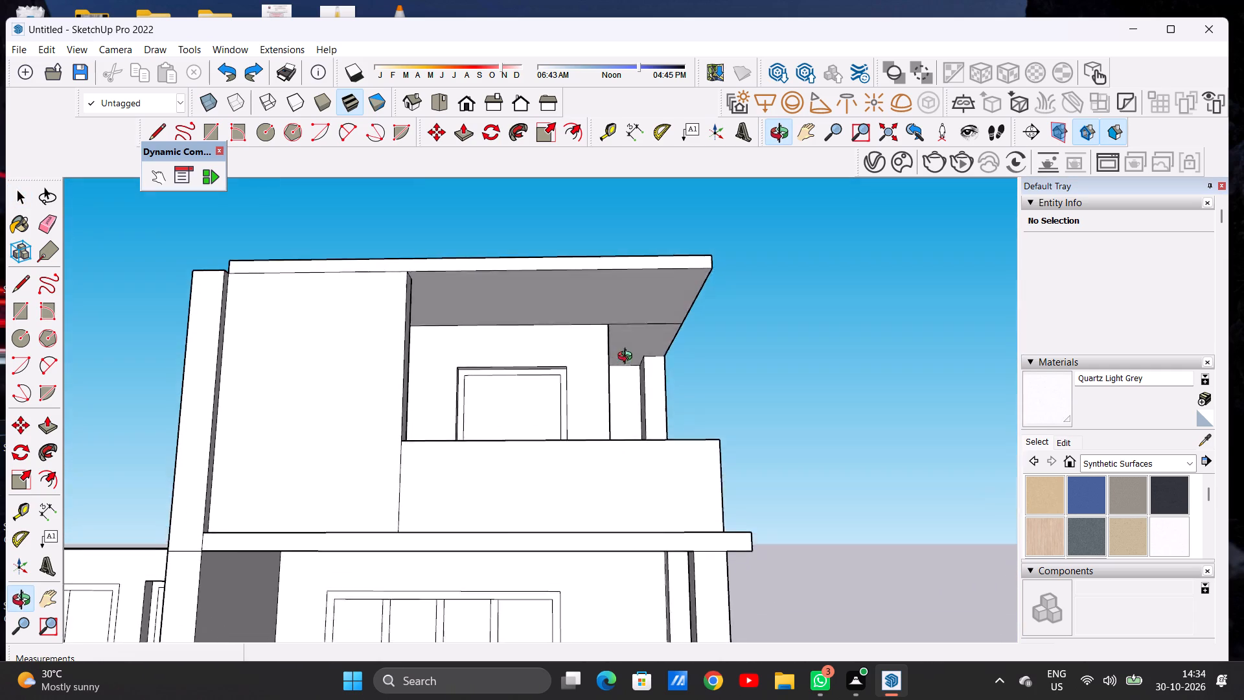
pyautogui.moveTo(628, 358); pyautogui.dragTo(628, 332, button='middle')
pyautogui.scroll(6, 636, 326)
pyautogui.press('e')
pyautogui.moveTo(642, 320); pyautogui.dragTo(641, 336)
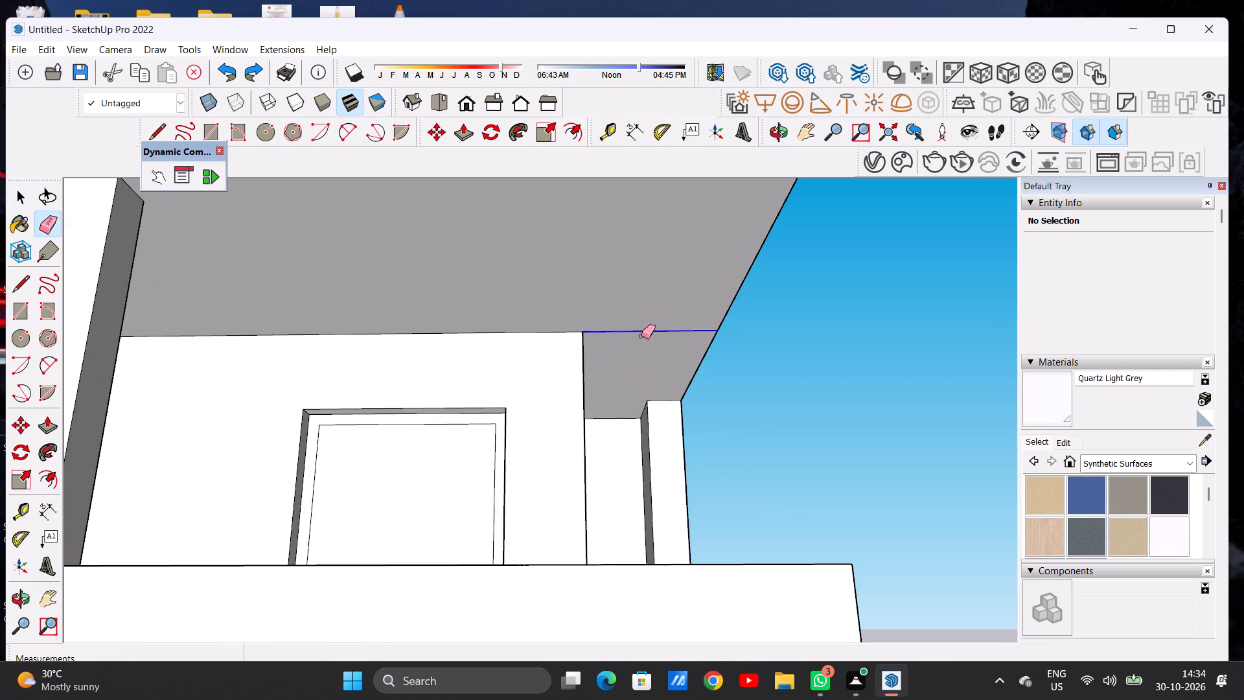
pyautogui.press('space')
# Examine the whole house from the front and from the balcony side.
pyautogui.scroll(-8, 637, 347)
pyautogui.scroll(-5, 566, 364)
pyautogui.moveTo(546, 344); pyautogui.dragTo(547, 348, button='middle')
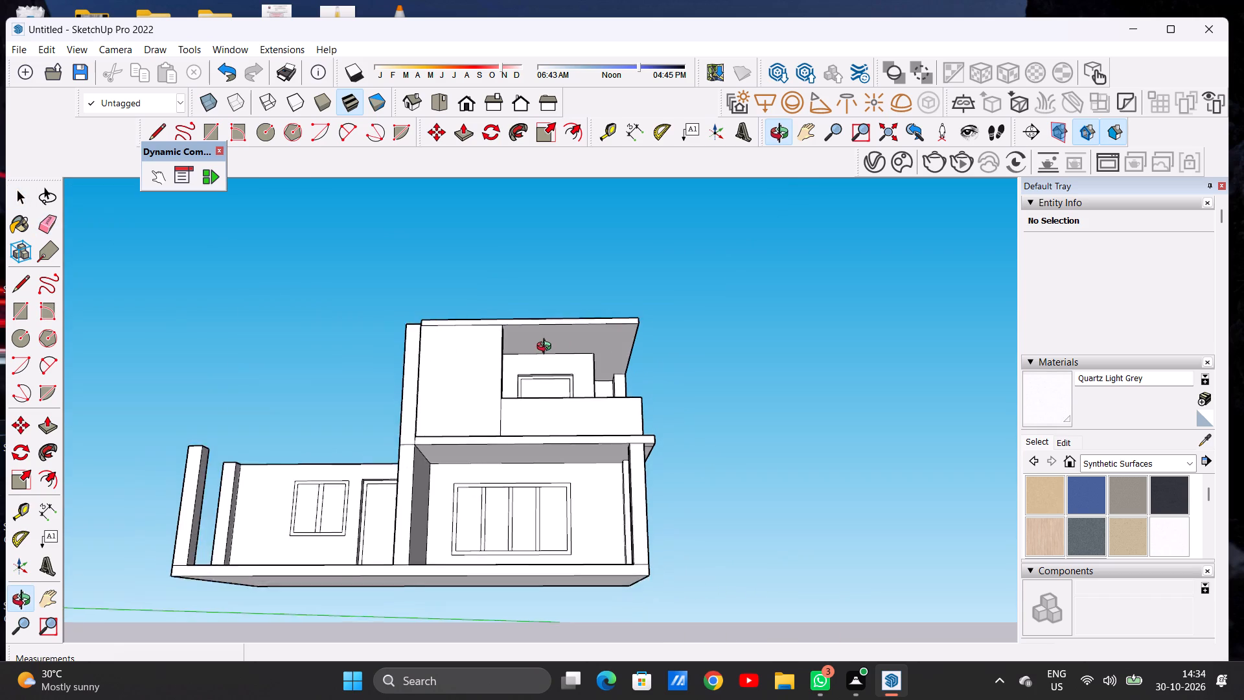
pyautogui.moveTo(547, 348); pyautogui.dragTo(568, 550, button='middle')
pyautogui.moveTo(675, 421); pyautogui.dragTo(430, 395, button='middle')
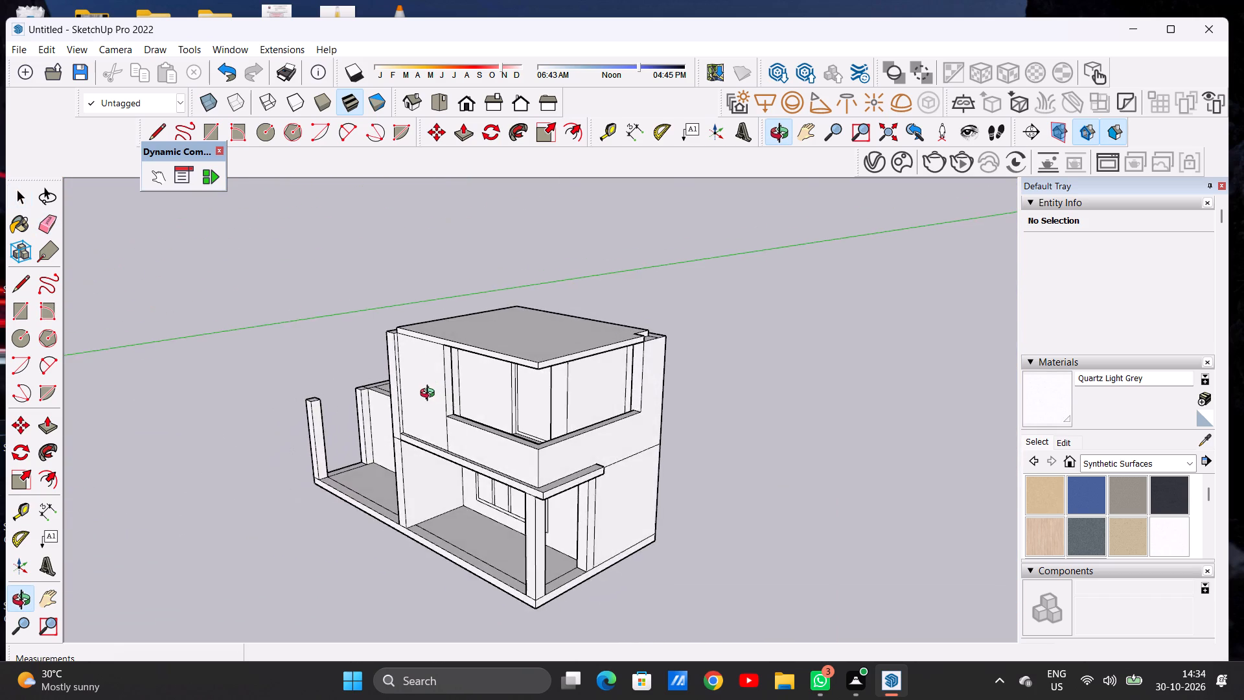
pyautogui.moveTo(430, 395); pyautogui.dragTo(690, 421, button='middle')
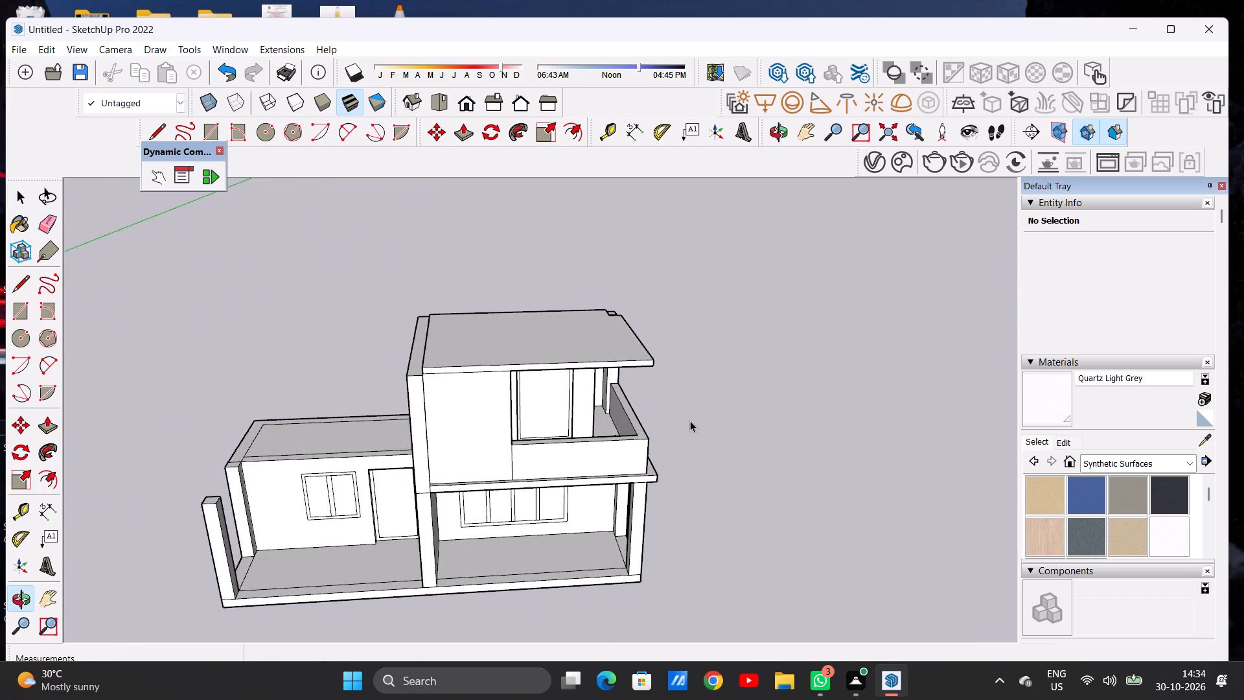
pyautogui.scroll(-5, 605, 425)
pyautogui.scroll(4, 538, 423)
pyautogui.scroll(-1, 535, 424)
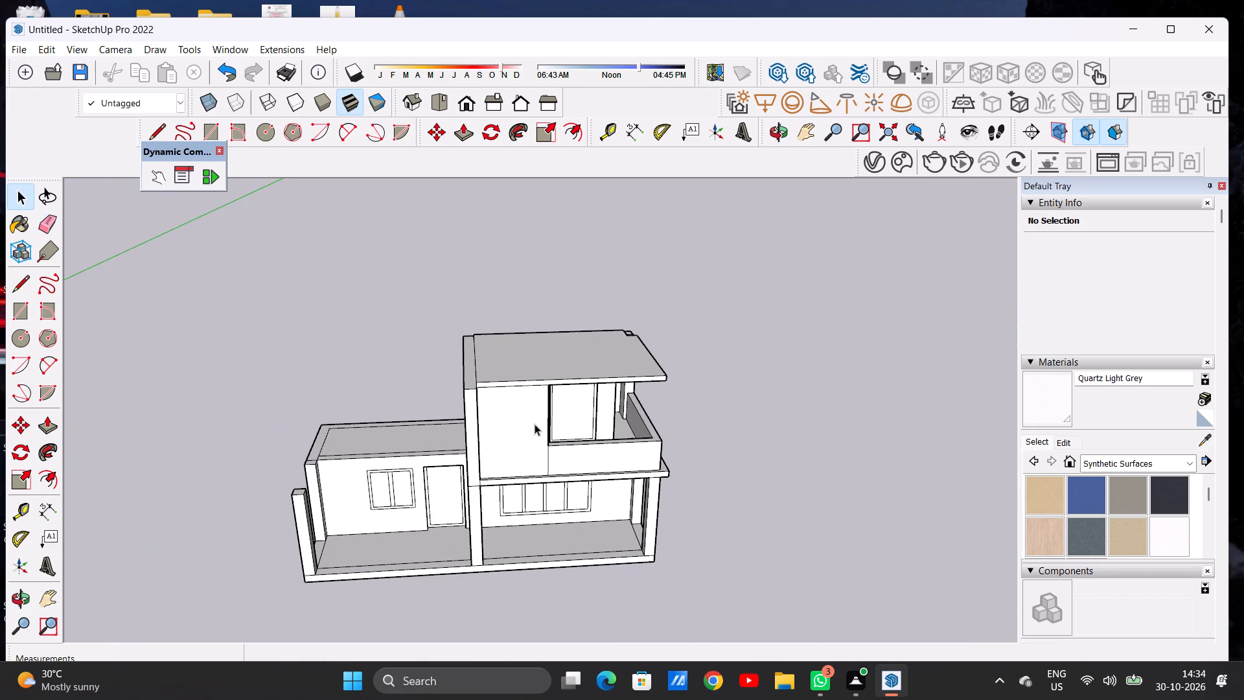
pyautogui.scroll(-2, 480, 366)
pyautogui.scroll(1, 477, 360)
pyautogui.scroll(-3, 479, 358)
# Erase the short dividing line across the wall top at the roof slab's corner notch.
pyautogui.moveTo(555, 353); pyautogui.dragTo(530, 449, button='middle')
pyautogui.scroll(5, 597, 321)
pyautogui.scroll(-1, 597, 321)
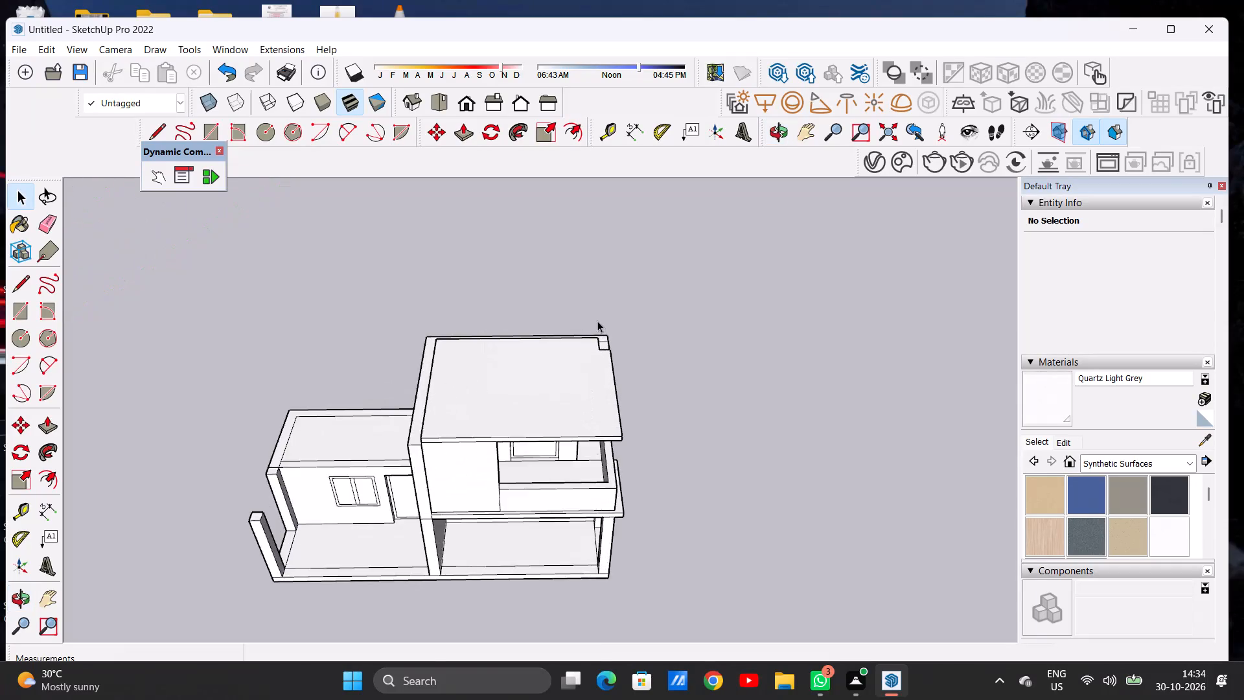
pyautogui.scroll(9, 601, 322)
pyautogui.scroll(-1, 600, 342)
pyautogui.scroll(3, 600, 344)
pyautogui.scroll(-1, 602, 347)
pyautogui.scroll(1, 605, 352)
pyautogui.moveTo(610, 360); pyautogui.dragTo(597, 430, button='middle')
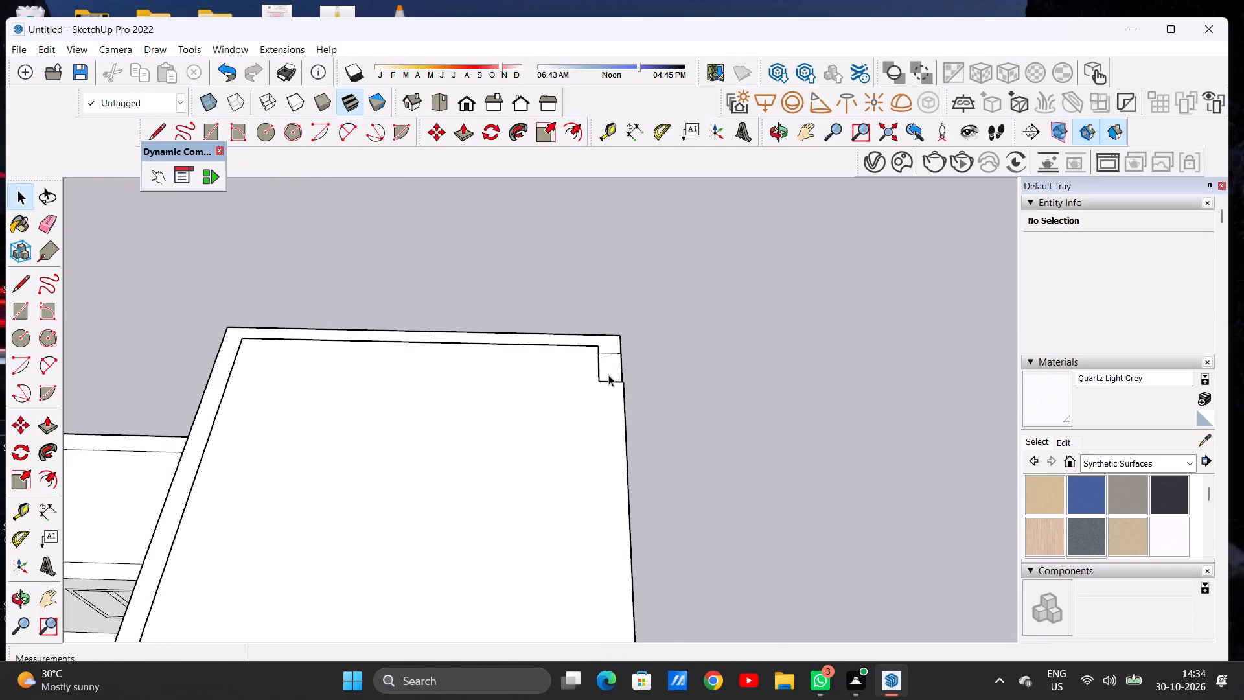
pyautogui.scroll(4, 608, 374)
pyautogui.scroll(-1, 609, 373)
pyautogui.scroll(9, 609, 373)
pyautogui.press('e')
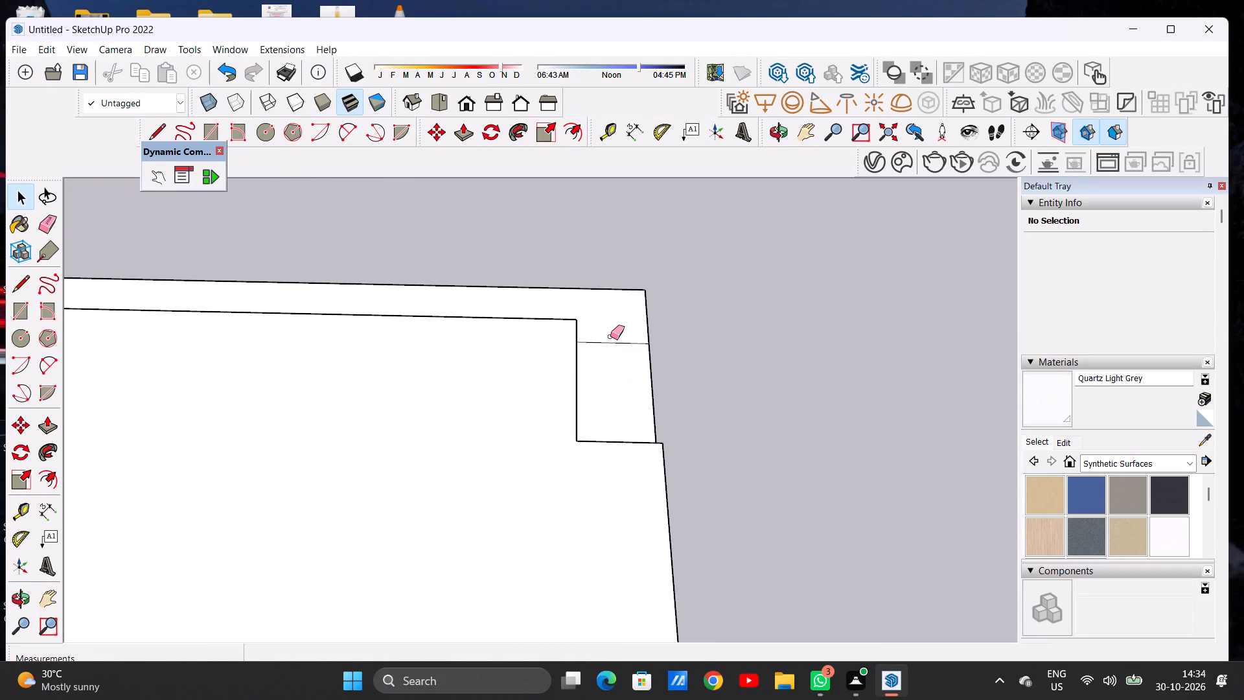
pyautogui.click(611, 341)
# Push/Pull the continuous wall-top face around the roof slab upward about 60' to raise the surrounding walls by another storey.
pyautogui.press('p')
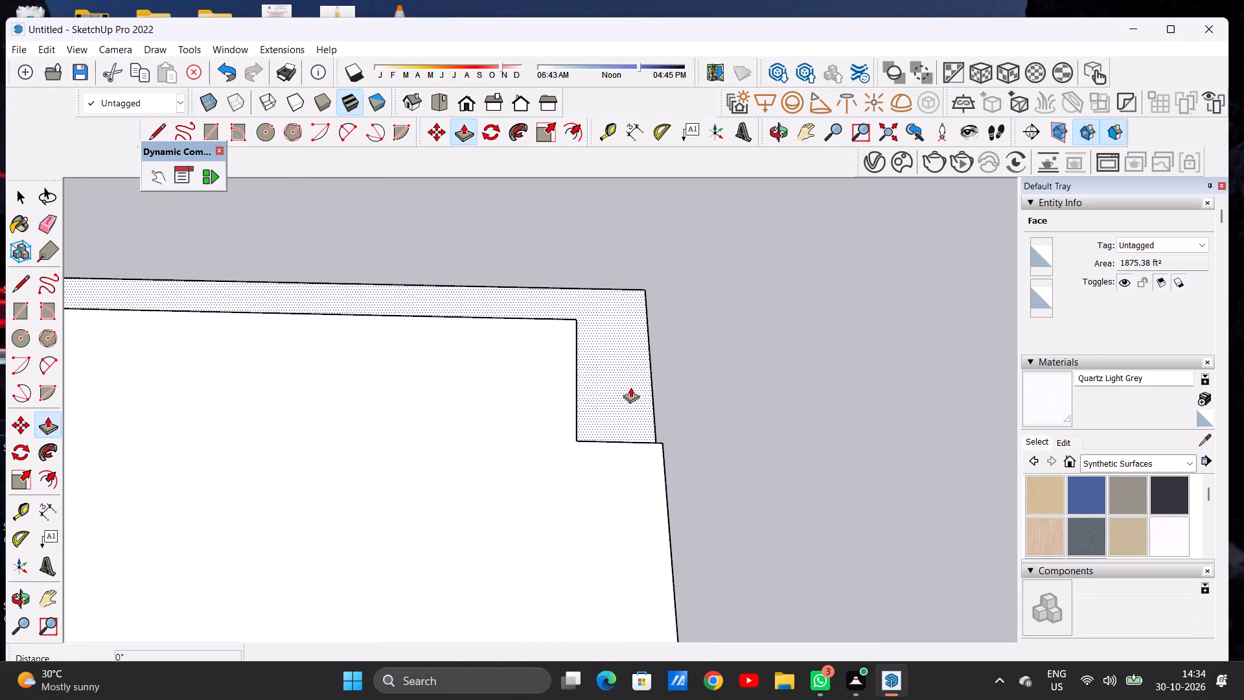
pyautogui.click(630, 387)
pyautogui.scroll(-13, 632, 335)
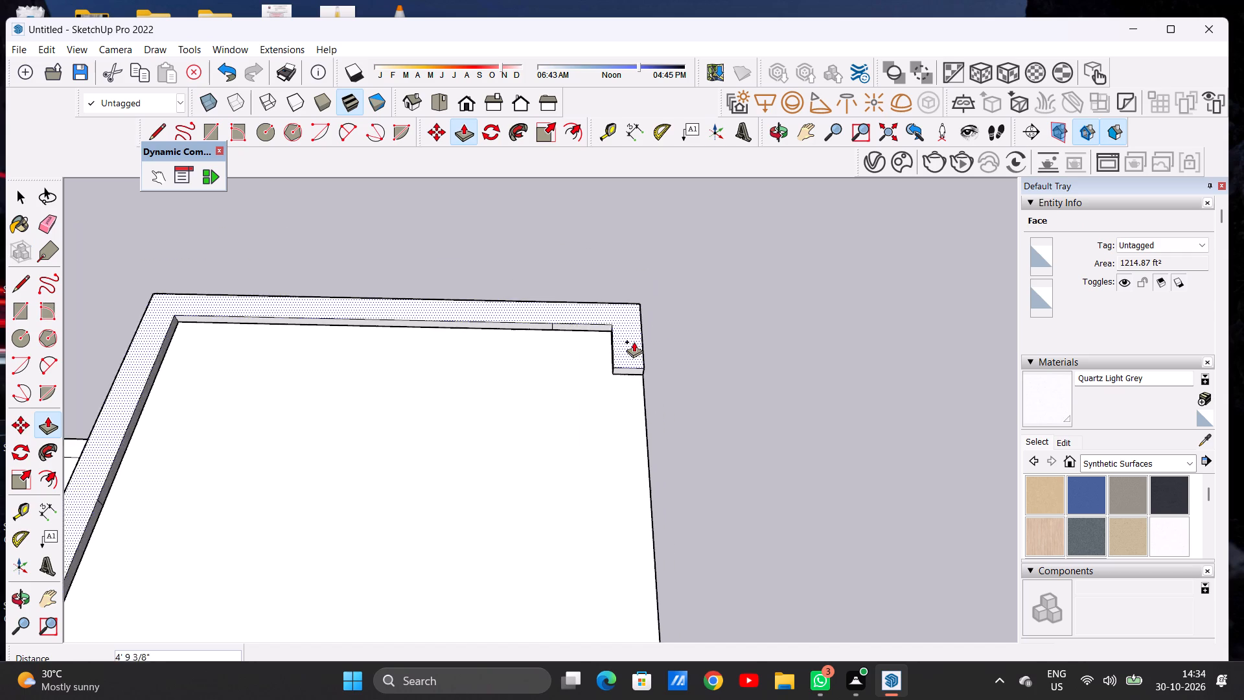
pyautogui.scroll(1, 634, 342)
pyautogui.scroll(-12, 634, 344)
pyautogui.moveTo(650, 288); pyautogui.dragTo(654, 255, button='middle')
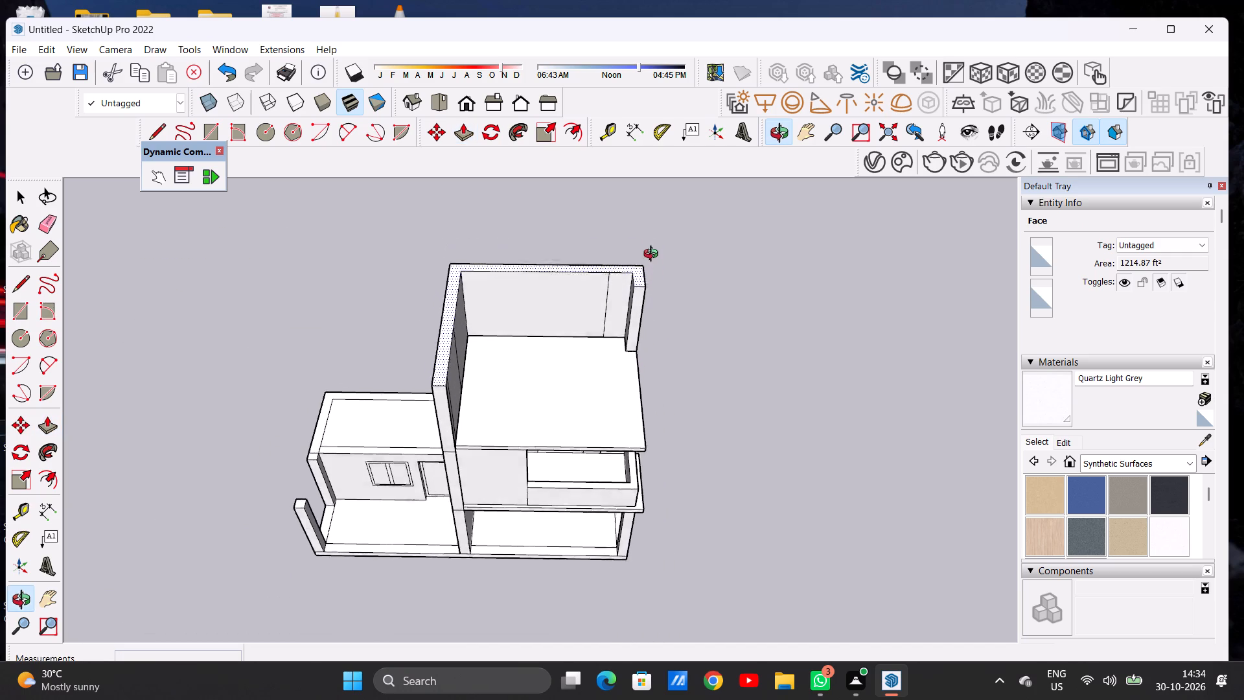
pyautogui.moveTo(654, 255); pyautogui.dragTo(651, 229, button='middle')
pyautogui.scroll(4, 651, 274)
pyautogui.moveTo(632, 307); pyautogui.dragTo(639, 258, button='middle')
pyautogui.scroll(3, 639, 239)
pyautogui.scroll(-14, 625, 309)
pyautogui.moveTo(634, 297); pyautogui.dragTo(633, 230, button='middle')
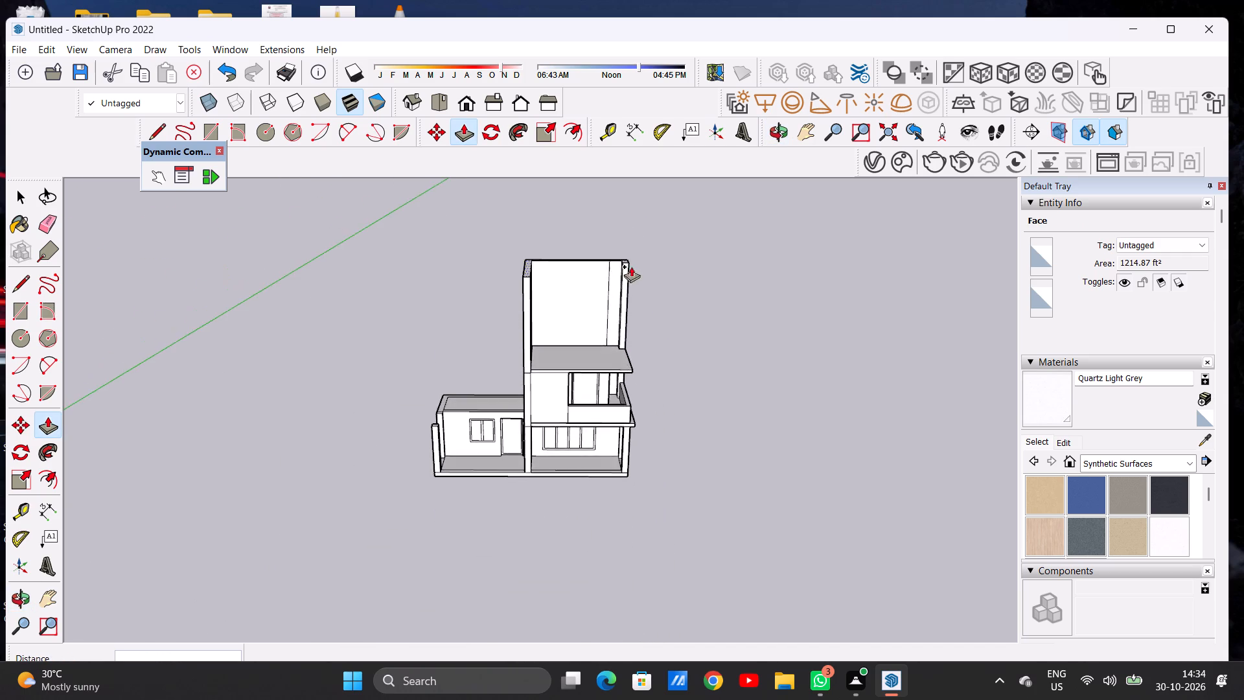
pyautogui.scroll(7, 631, 268)
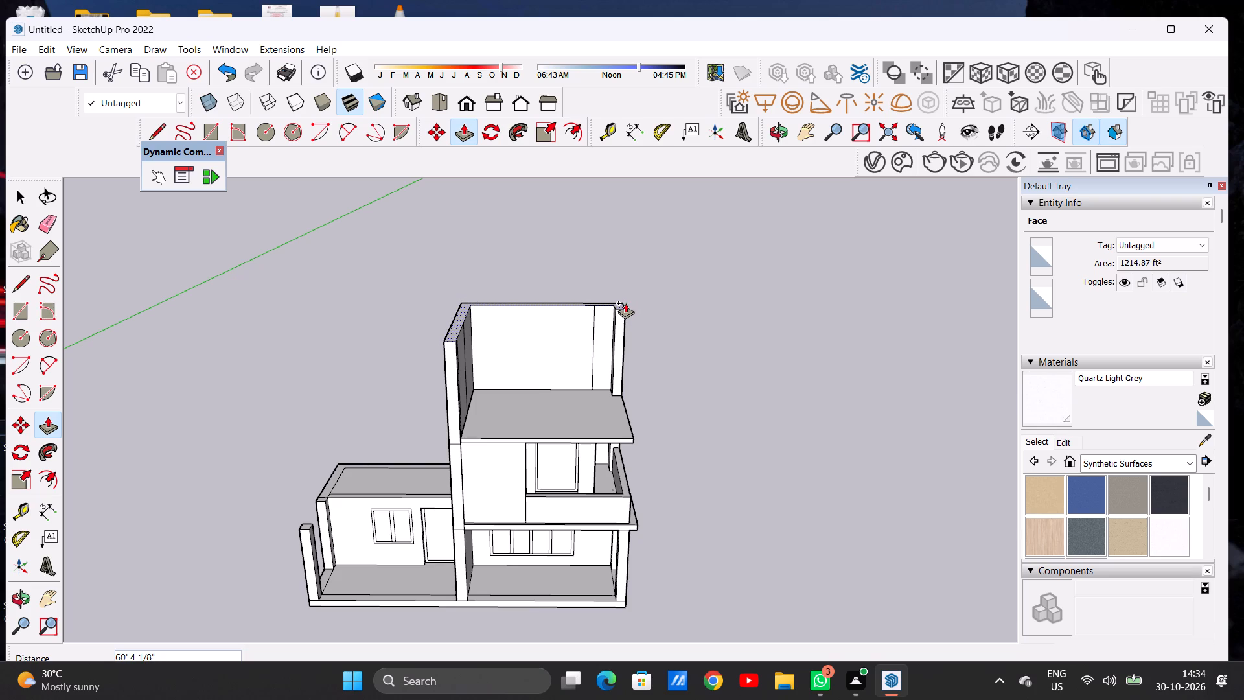
pyautogui.click(625, 306)
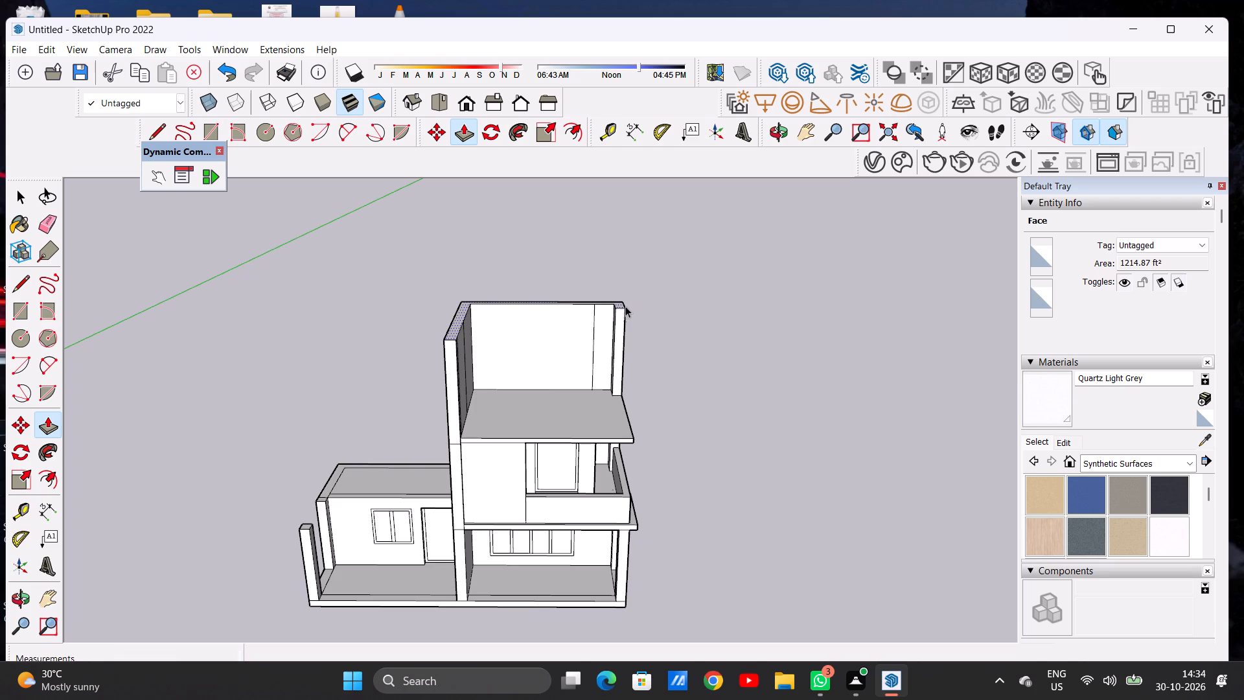
pyautogui.press('space')
# Examine the raised walls above the roof slab from the front and from above.
pyautogui.scroll(-4, 579, 407)
pyautogui.moveTo(598, 460); pyautogui.dragTo(604, 346, button='middle')
pyautogui.scroll(2, 577, 368)
pyautogui.scroll(-1, 577, 369)
pyautogui.scroll(6, 577, 370)
pyautogui.scroll(-1, 573, 382)
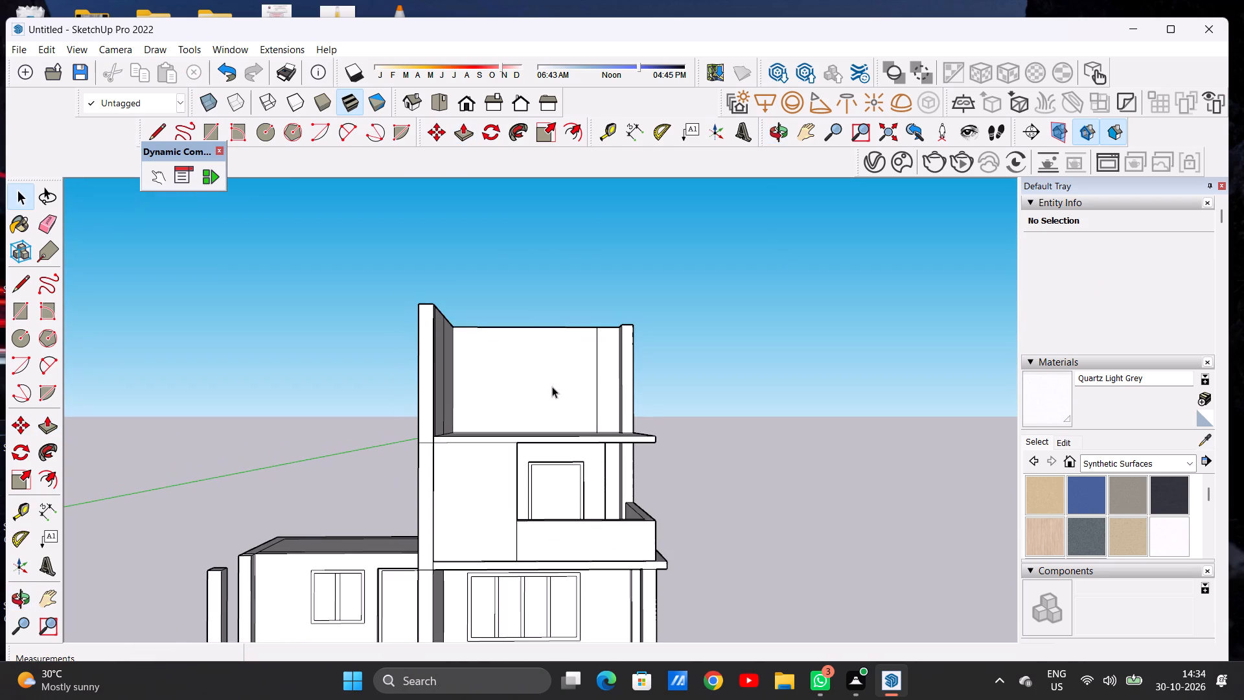
pyautogui.scroll(-5, 597, 326)
pyautogui.moveTo(606, 317); pyautogui.dragTo(606, 318, button='middle')
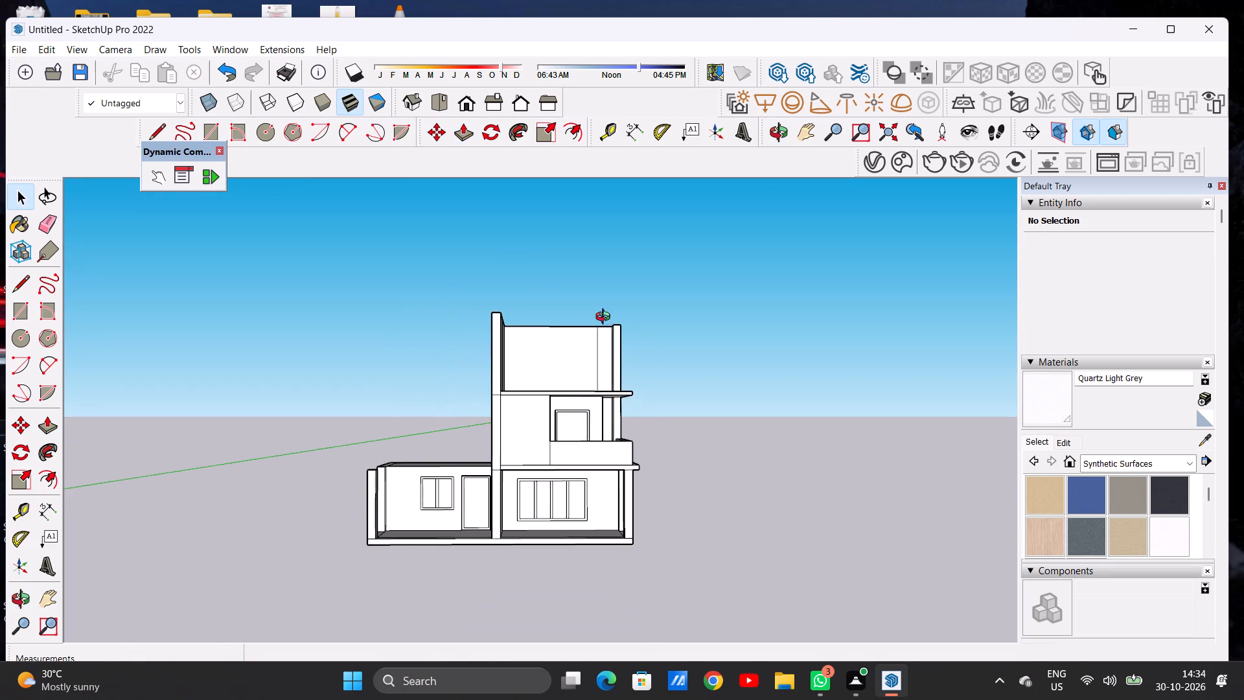
pyautogui.moveTo(606, 318); pyautogui.dragTo(608, 489, button='middle')
pyautogui.scroll(6, 595, 343)
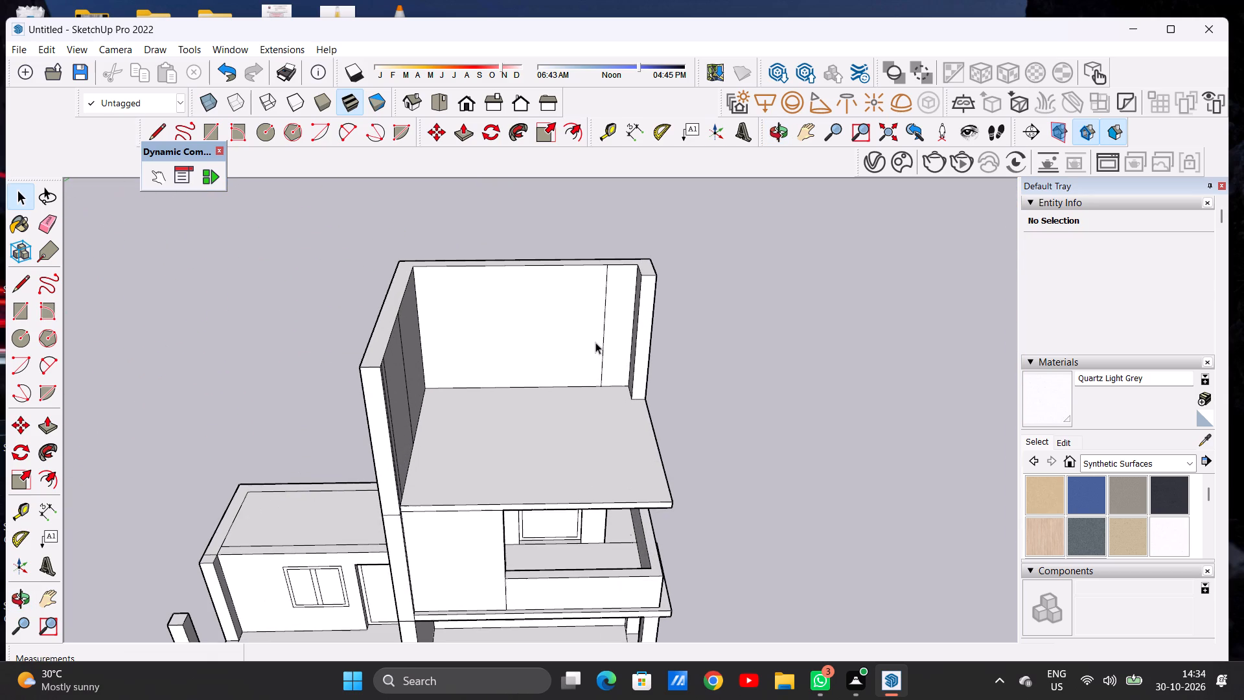
pyautogui.scroll(-2, 566, 318)
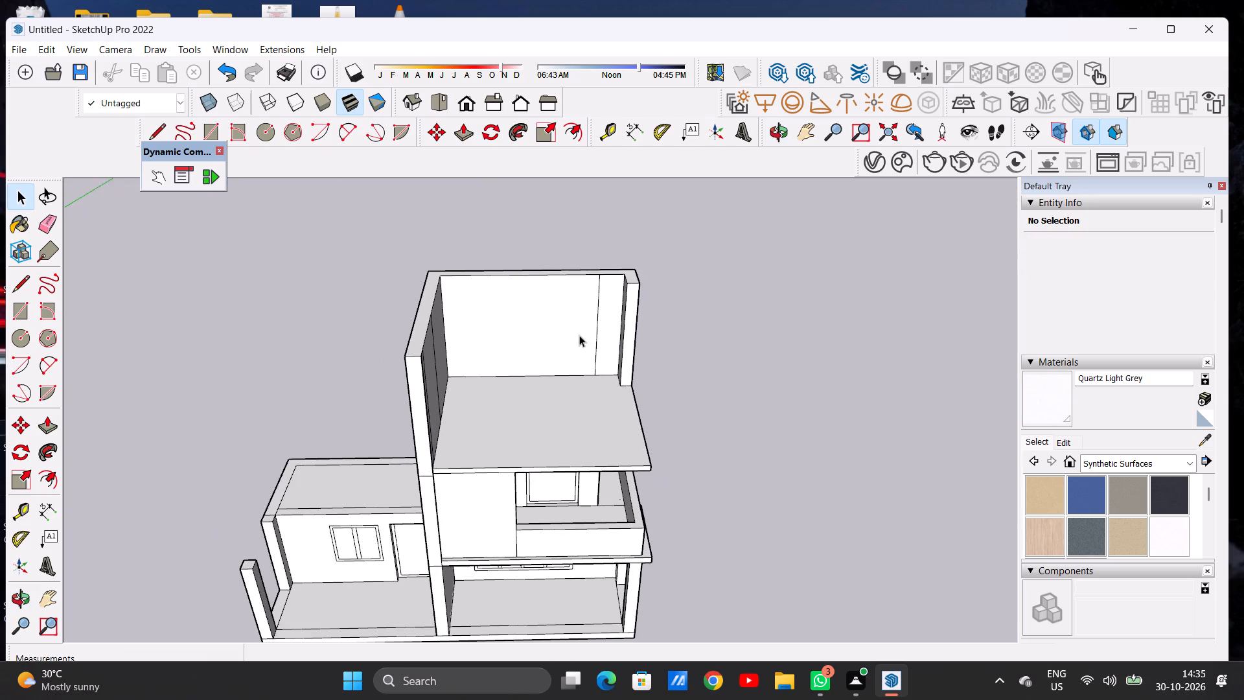
# Outline a room about 79' by 43' on the roof slab with two lines, from the side wall to the rear wall's vertical line.
pyautogui.moveTo(586, 360); pyautogui.dragTo(593, 453, button='middle')
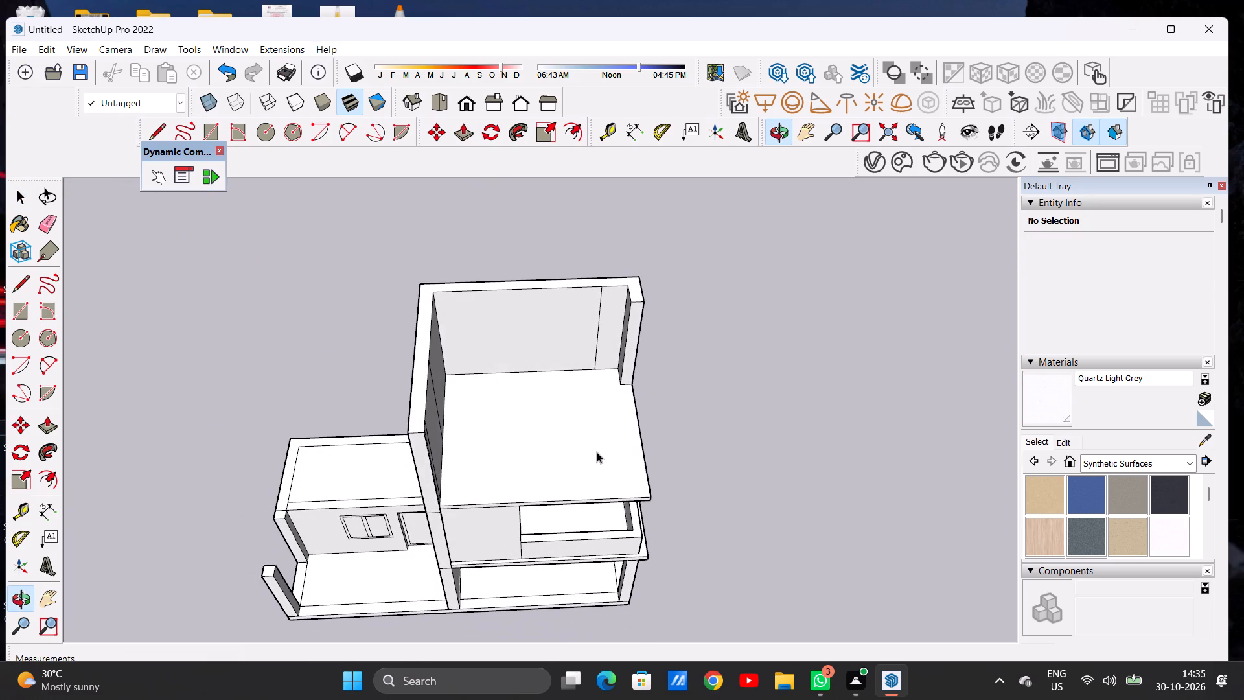
pyautogui.scroll(2, 607, 436)
pyautogui.press('l')
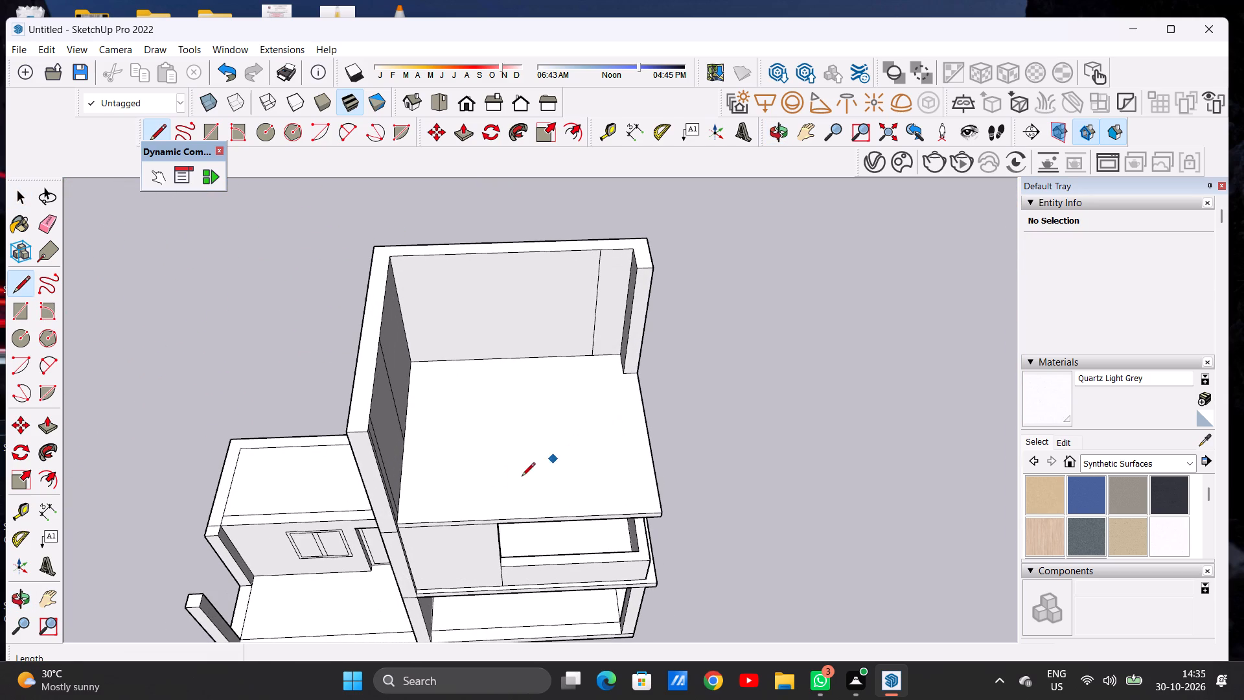
pyautogui.click(404, 436)
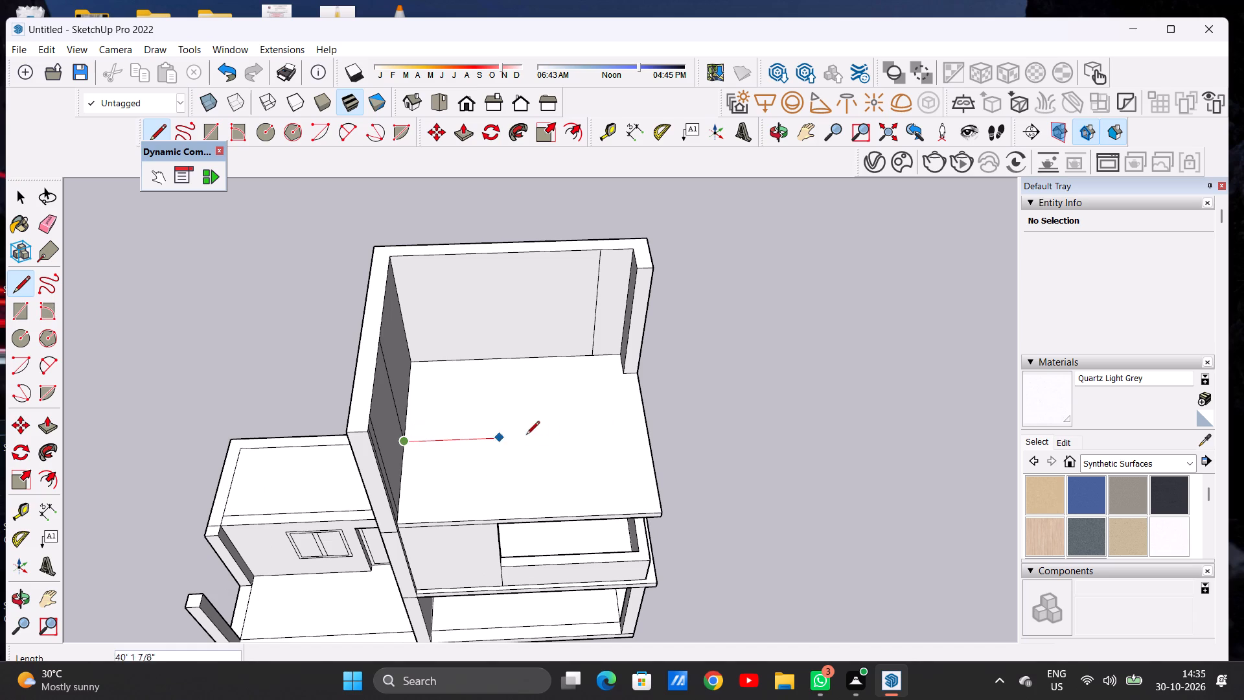
pyautogui.click(606, 441)
pyautogui.click(600, 357)
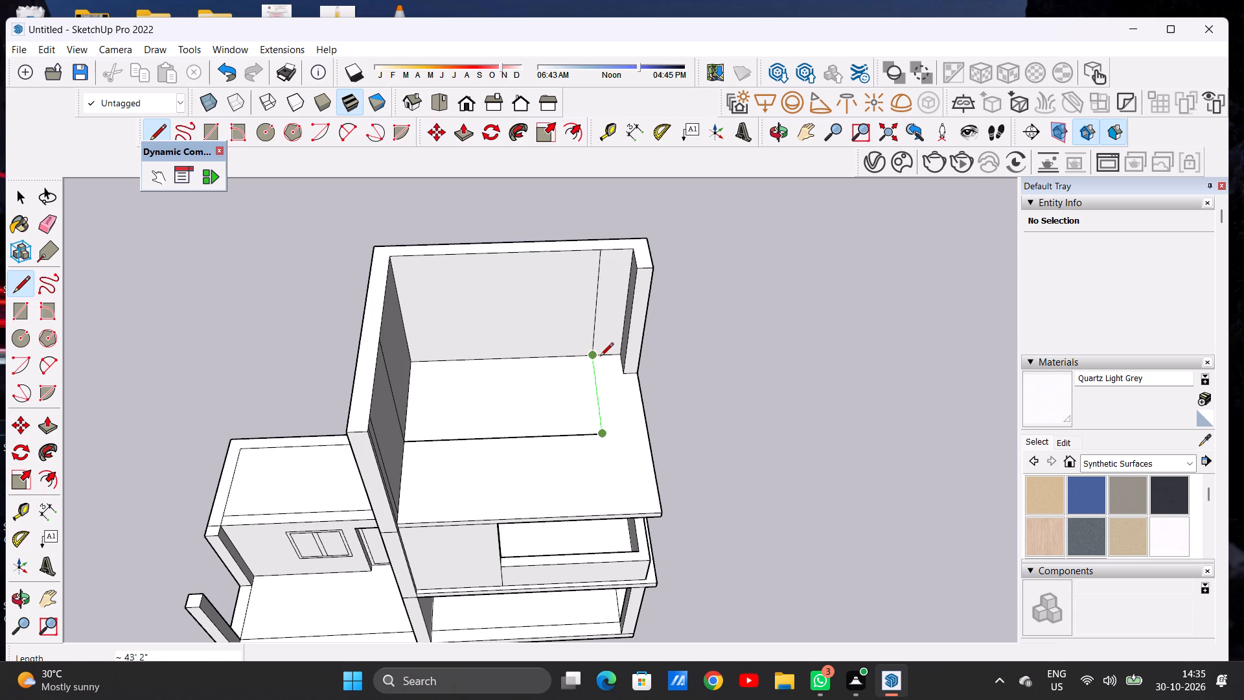
pyautogui.press('space')
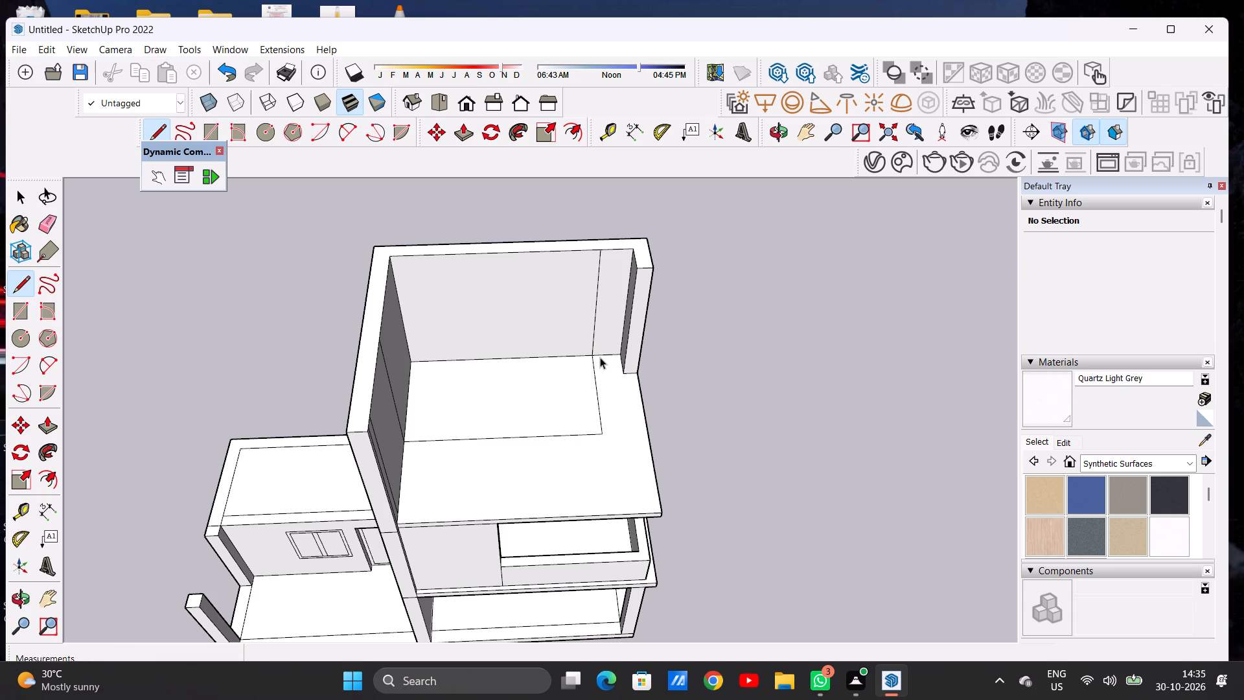
# Examine the outlined room area on the roof slab between the raised walls from the front and above.
pyautogui.scroll(-6, 621, 399)
pyautogui.moveTo(617, 428); pyautogui.dragTo(589, 338, button='middle')
pyautogui.scroll(7, 584, 357)
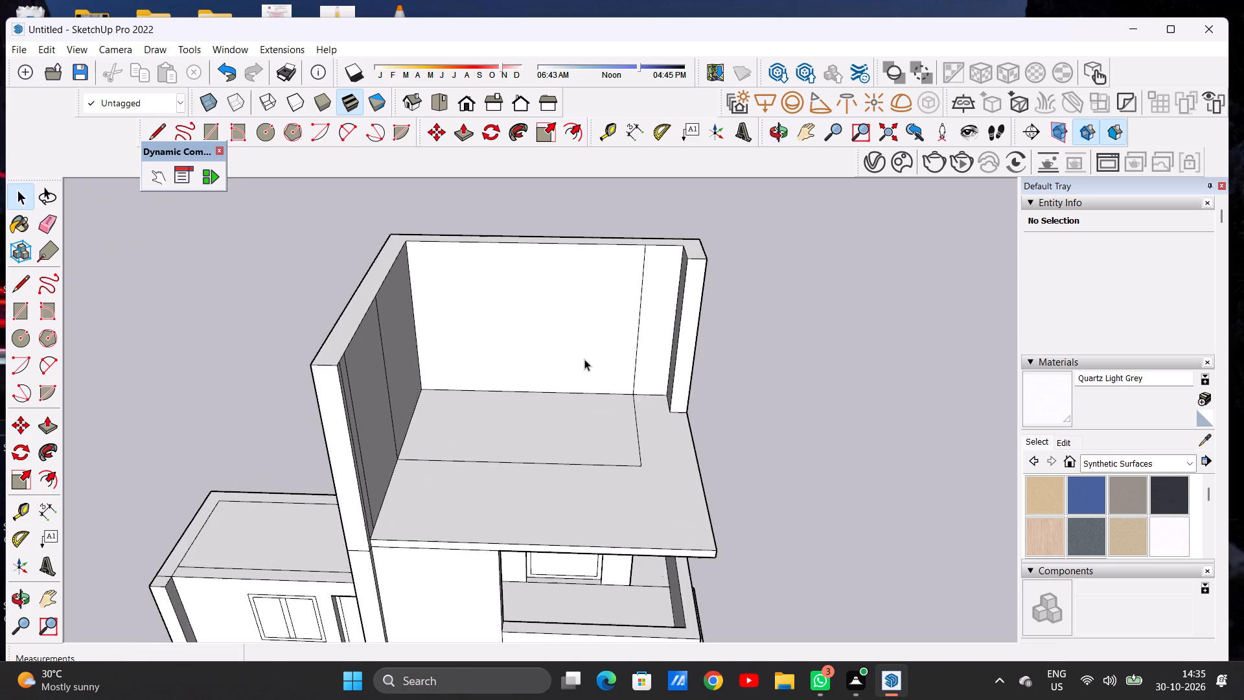
pyautogui.scroll(-8, 644, 437)
pyautogui.scroll(1, 624, 442)
pyautogui.scroll(-1, 621, 441)
pyautogui.scroll(1, 621, 441)
pyautogui.scroll(-1, 621, 441)
pyautogui.scroll(1, 621, 441)
pyautogui.scroll(-1, 621, 441)
pyautogui.scroll(1, 621, 441)
pyautogui.moveTo(604, 435); pyautogui.dragTo(617, 428, button='middle')
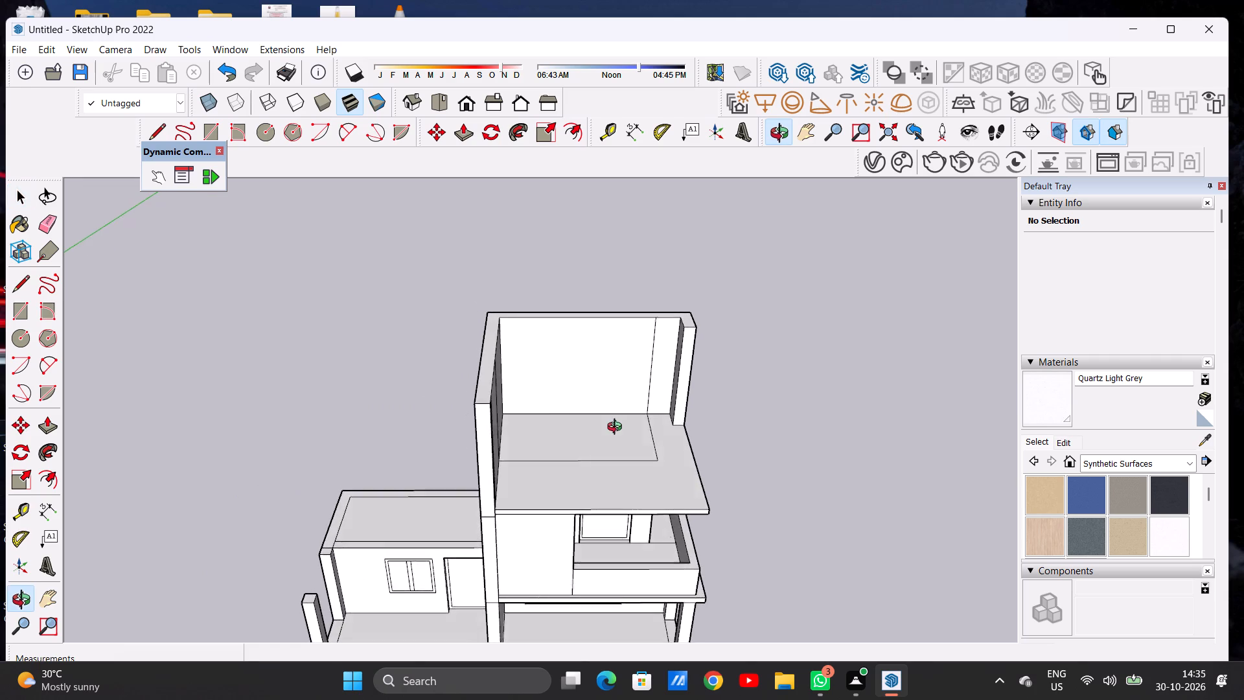
# Push/Pull the outlined room area on the roof slab upward about 57' 7", level with the surrounding wall tops.
pyautogui.moveTo(617, 428); pyautogui.dragTo(612, 404, button='middle')
pyautogui.scroll(8, 631, 428)
pyautogui.press('p')
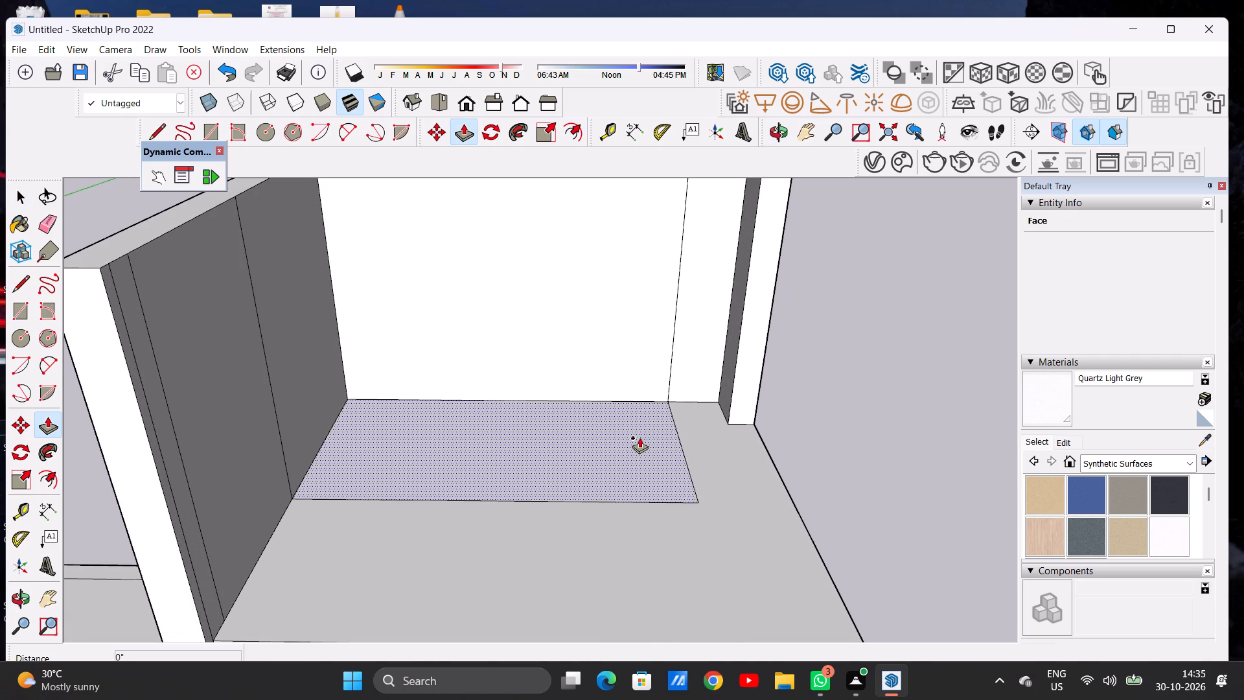
pyautogui.click(639, 437)
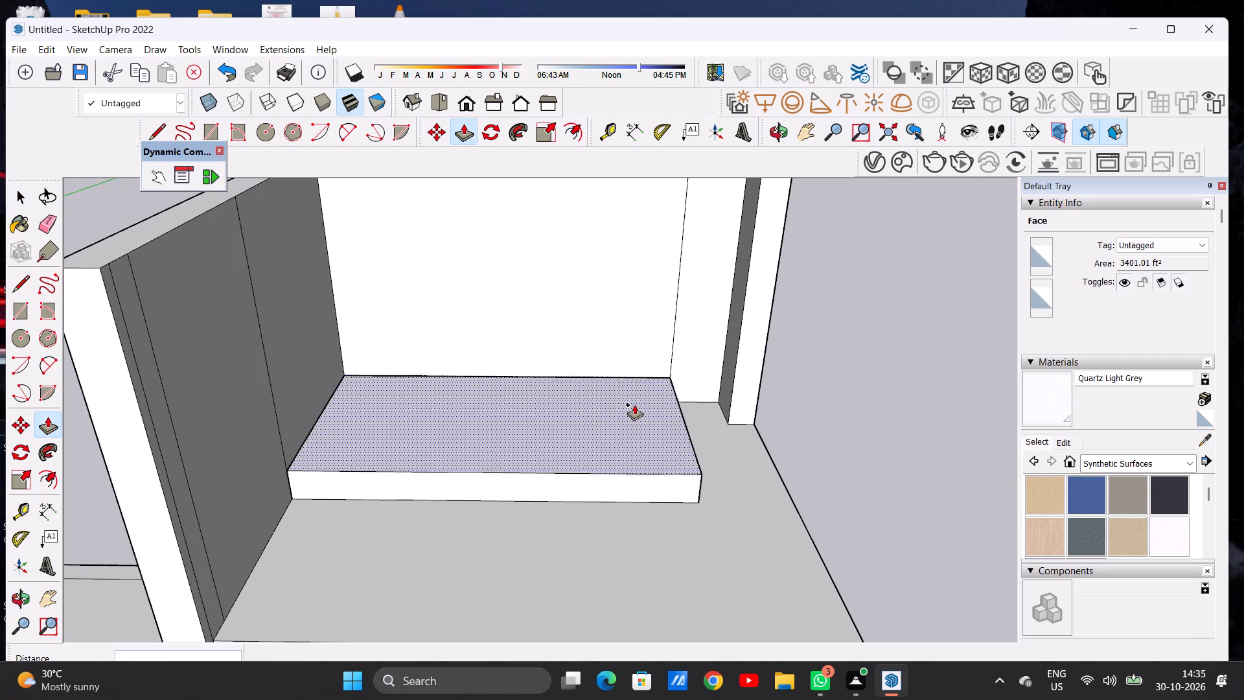
pyautogui.scroll(-15, 628, 411)
pyautogui.scroll(3, 657, 337)
pyautogui.scroll(-1, 655, 337)
pyautogui.scroll(11, 655, 337)
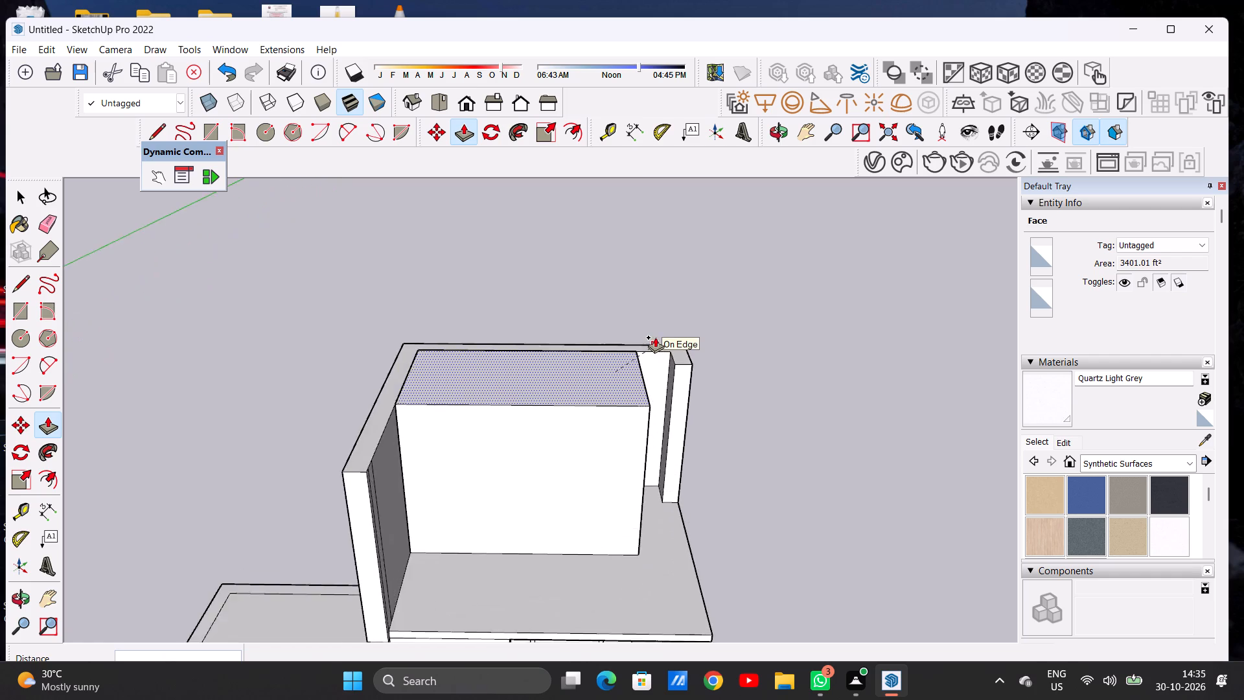
pyautogui.scroll(5, 655, 337)
pyautogui.click(687, 367)
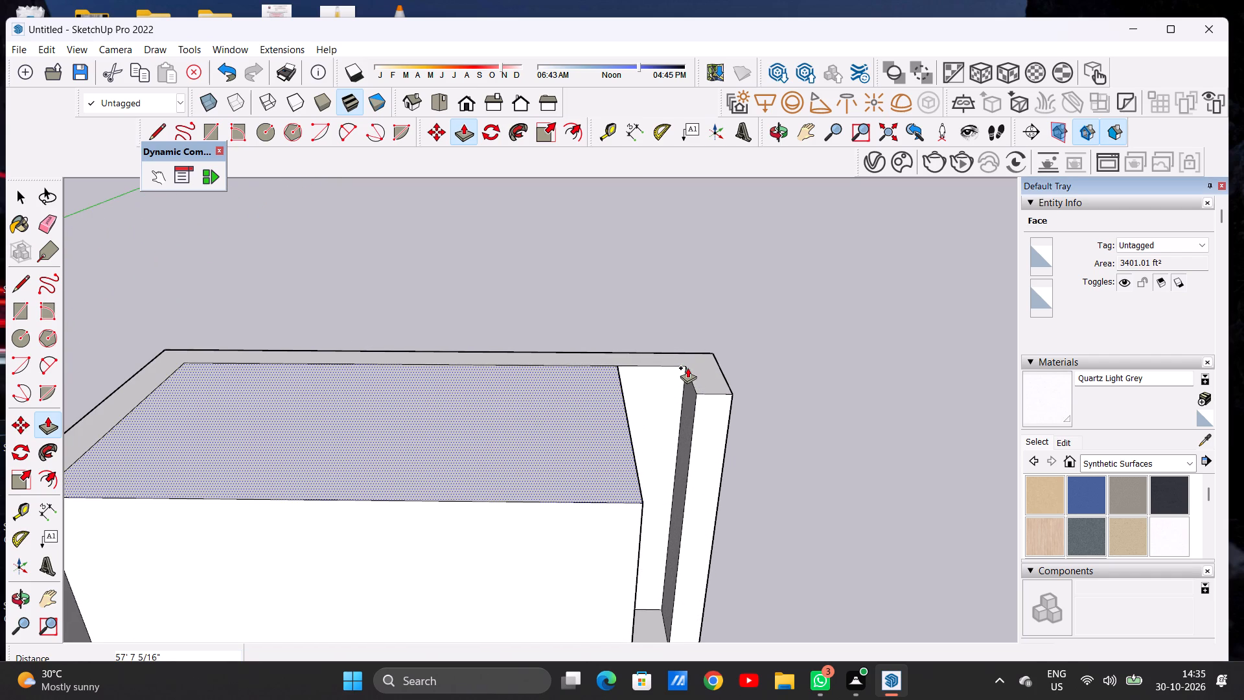
pyautogui.press('space')
# Examine the raised room block and the whole house from the front and from above.
pyautogui.scroll(-6, 750, 439)
pyautogui.scroll(-4, 645, 429)
pyautogui.scroll(1, 643, 430)
pyautogui.scroll(-5, 643, 430)
pyautogui.moveTo(609, 497); pyautogui.dragTo(608, 451, button='middle')
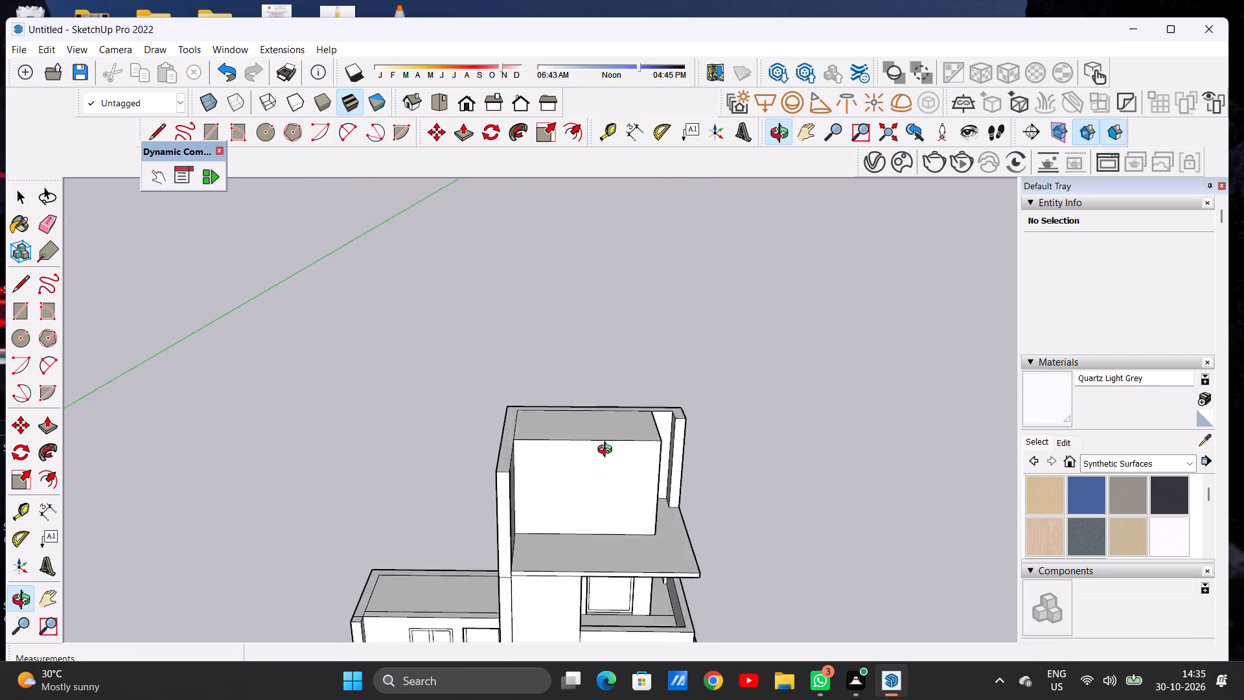
pyautogui.moveTo(608, 451); pyautogui.dragTo(602, 397, button='middle')
pyautogui.scroll(-7, 571, 423)
pyautogui.moveTo(582, 436); pyautogui.dragTo(586, 562, button='middle')
pyautogui.scroll(9, 630, 492)
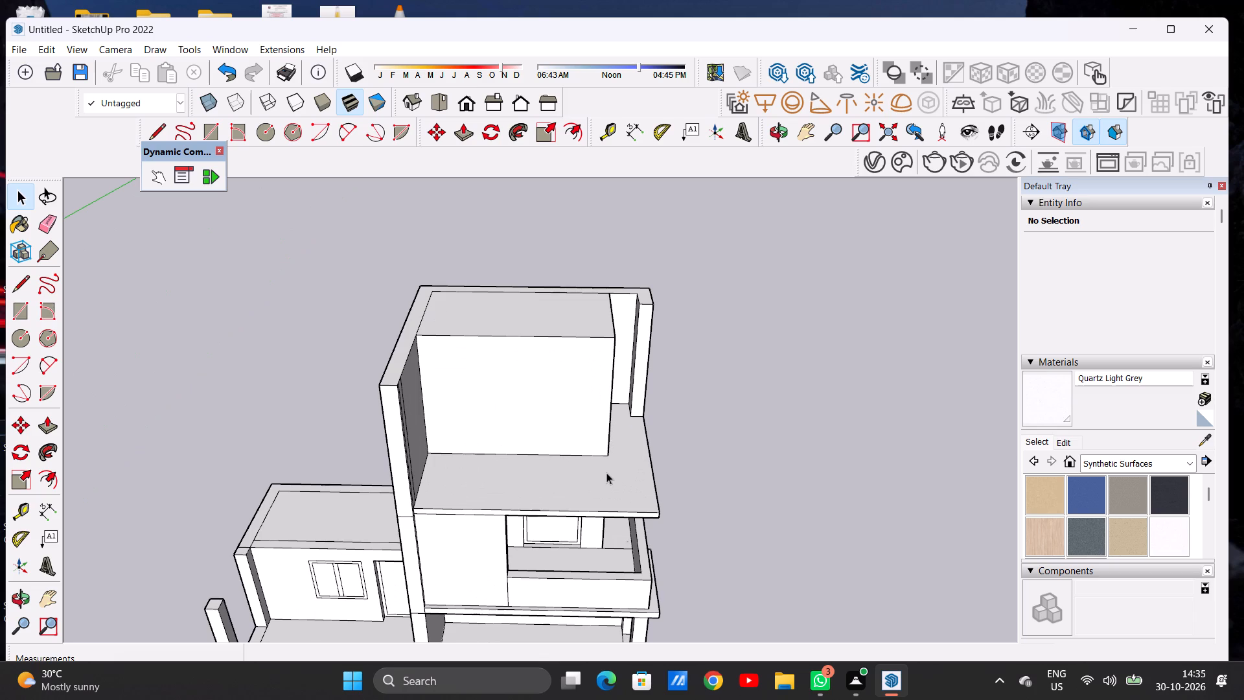
pyautogui.scroll(-4, 583, 366)
pyautogui.moveTo(590, 413); pyautogui.dragTo(590, 443, button='middle')
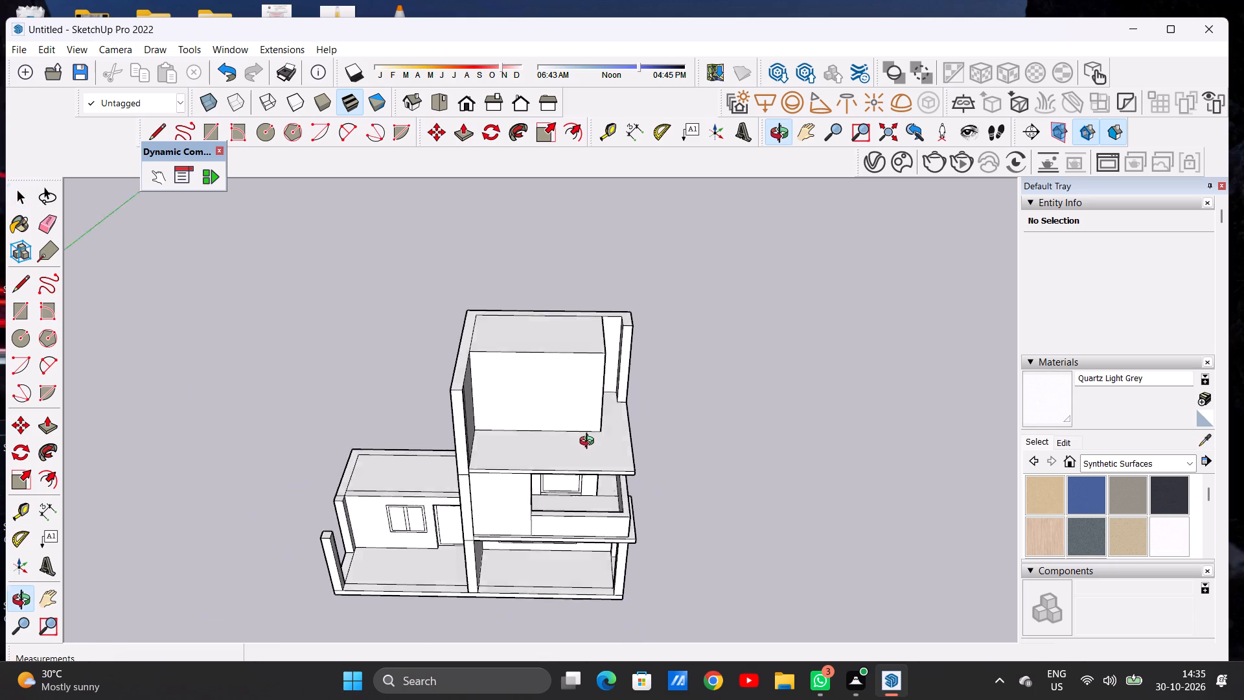
pyautogui.moveTo(590, 443); pyautogui.dragTo(590, 437, button='middle')
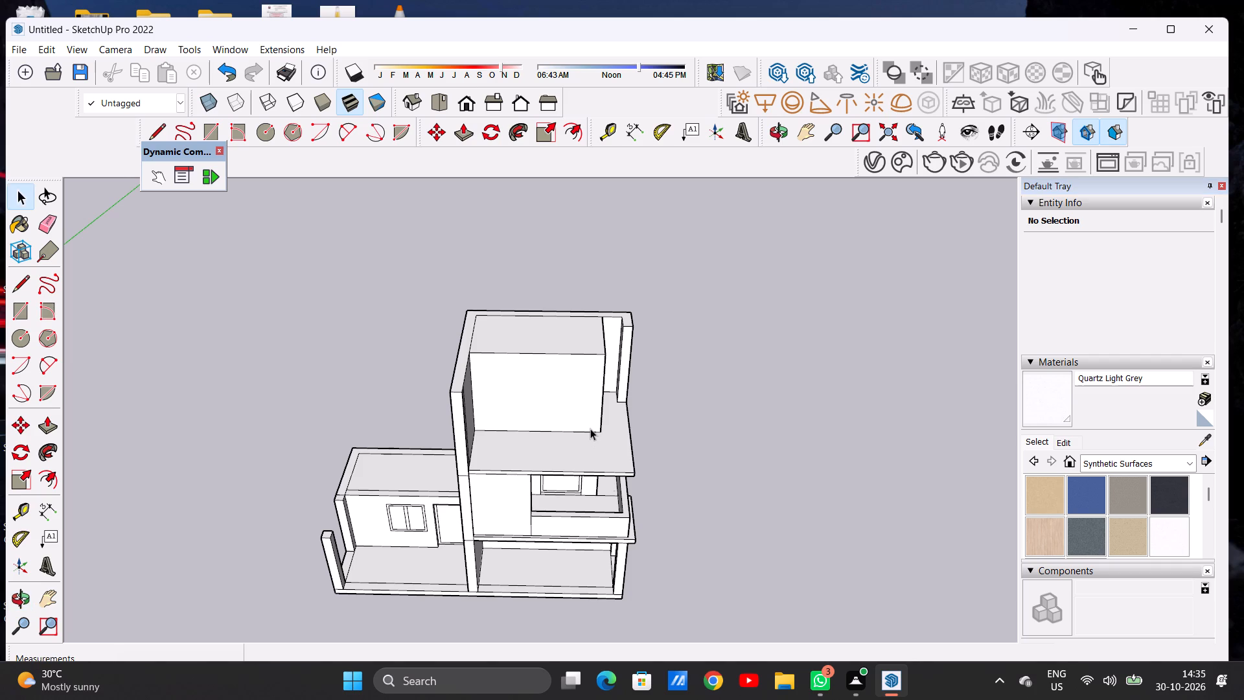
# Push/Pull the end face of the short top-storey side wall forward about 61' 4", close to the roof slab's front edge.
pyautogui.scroll(-5, 605, 354)
pyautogui.moveTo(595, 377); pyautogui.dragTo(458, 449, button='middle')
pyautogui.scroll(6, 598, 426)
pyautogui.scroll(-1, 598, 426)
pyautogui.scroll(10, 612, 408)
pyautogui.press('p')
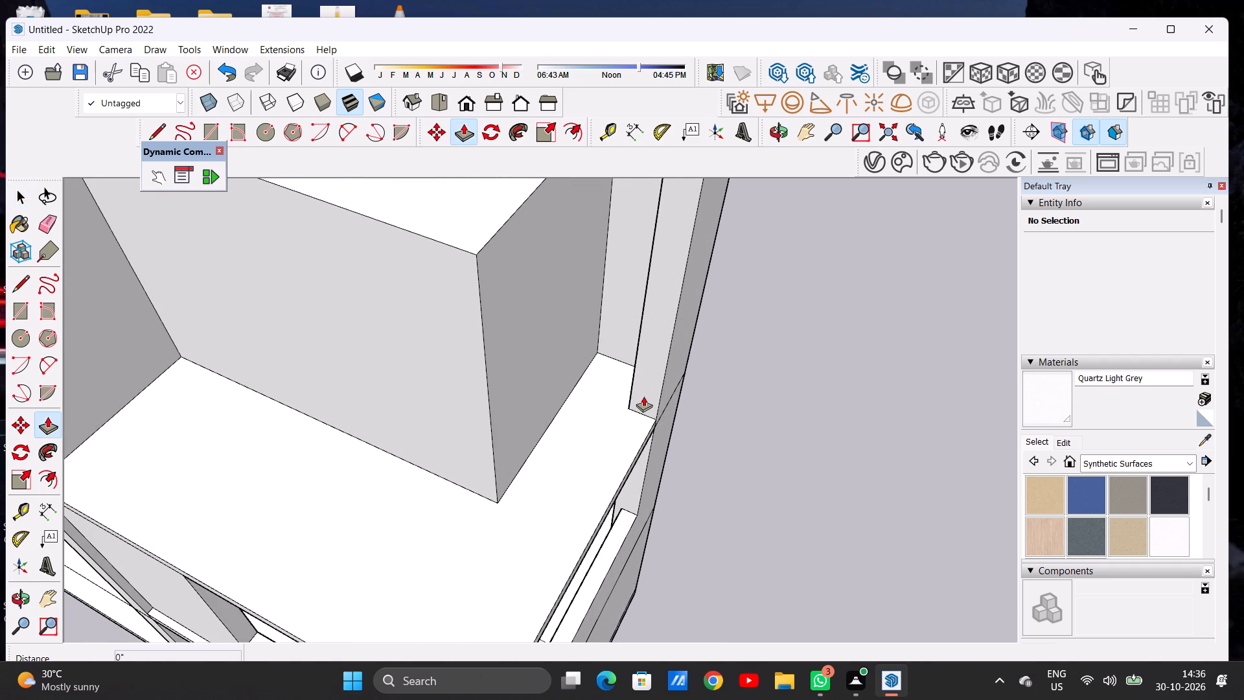
pyautogui.scroll(4, 645, 396)
pyautogui.click(645, 396)
pyautogui.scroll(-14, 636, 385)
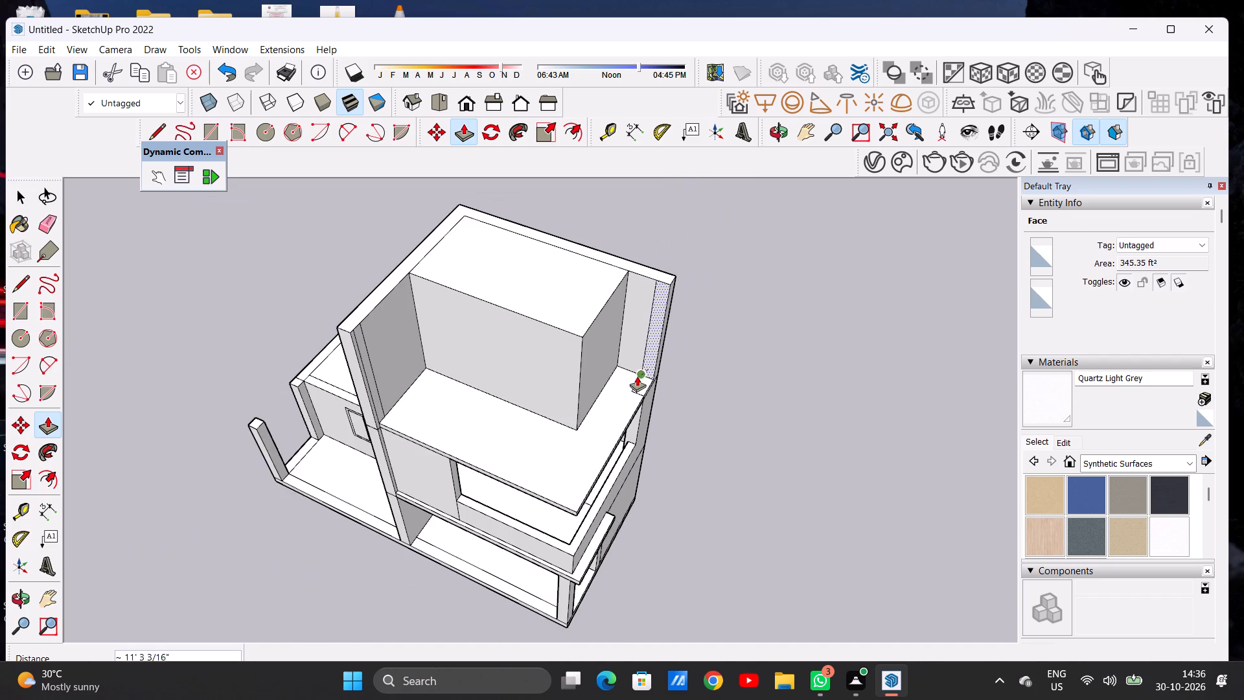
pyautogui.scroll(5, 603, 467)
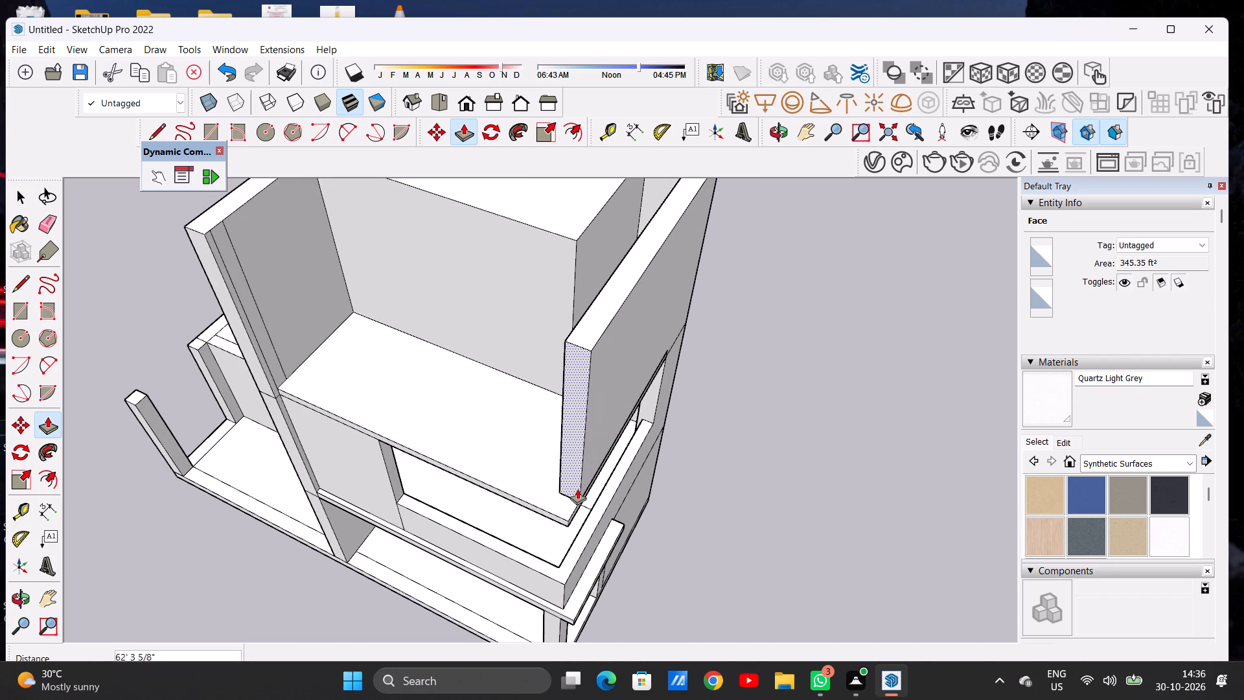
pyautogui.click(577, 485)
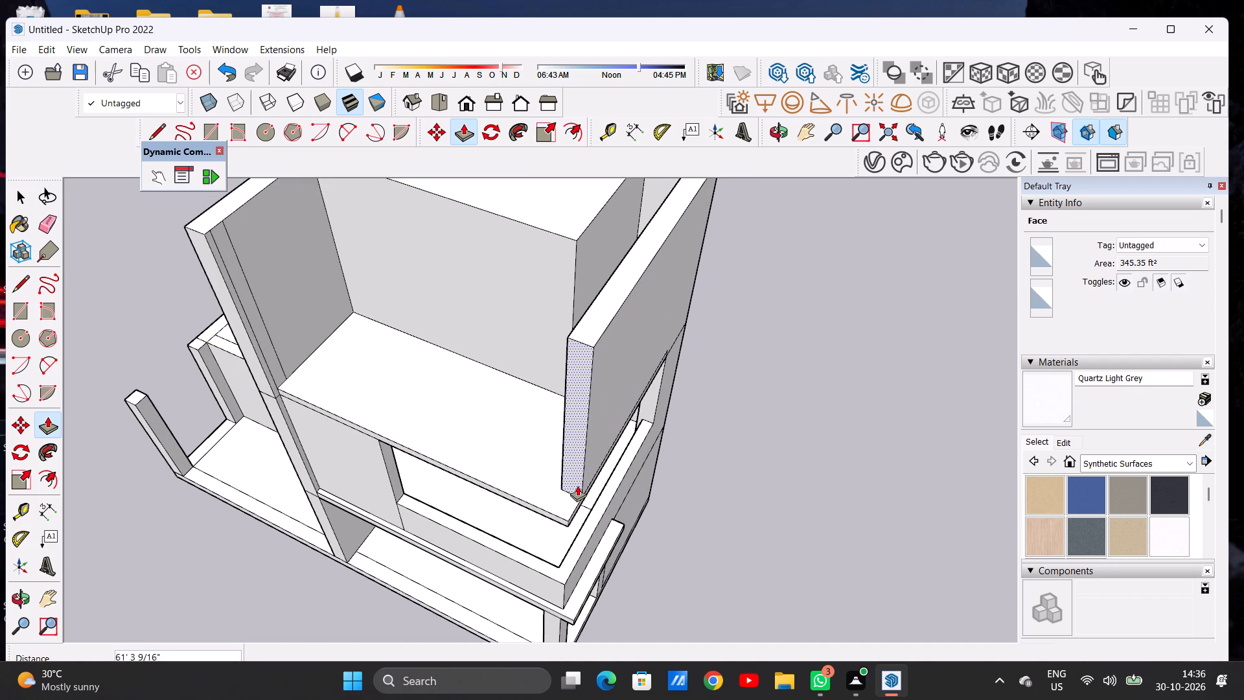
pyautogui.press('space')
# Examine the extended top-storey side wall and the balcony beneath the overhanging slab.
pyautogui.scroll(-7, 606, 448)
pyautogui.moveTo(546, 446); pyautogui.dragTo(665, 393, button='middle')
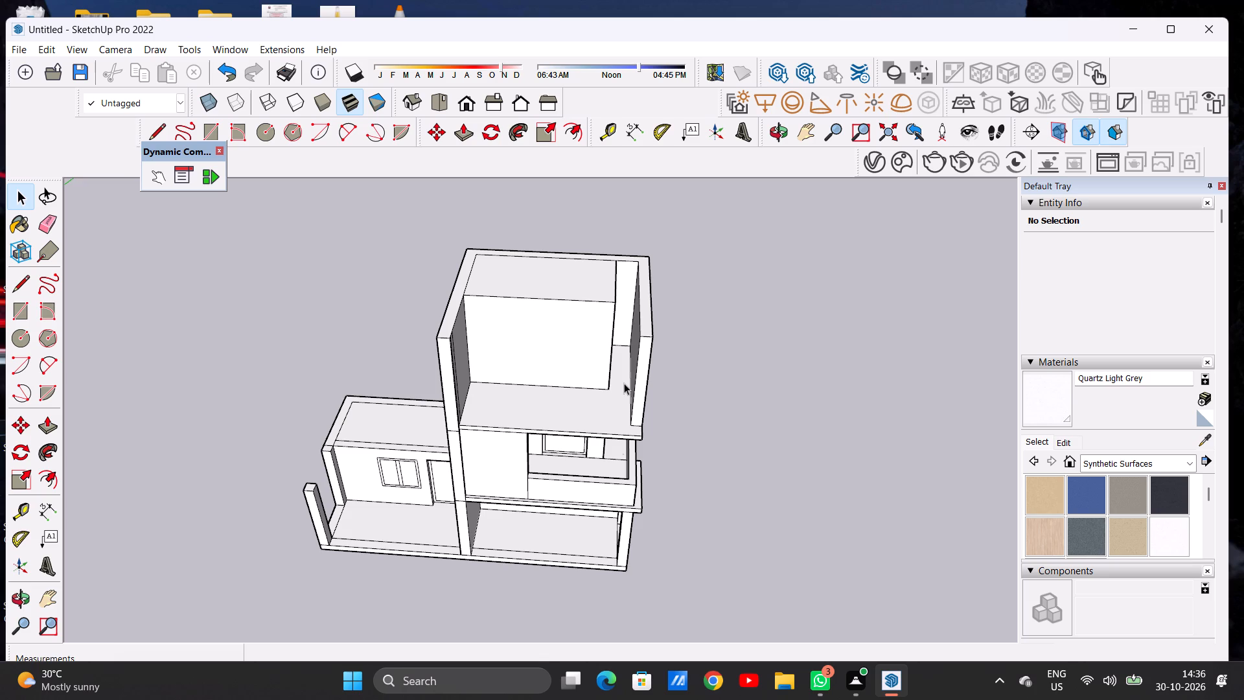
pyautogui.scroll(-3, 605, 393)
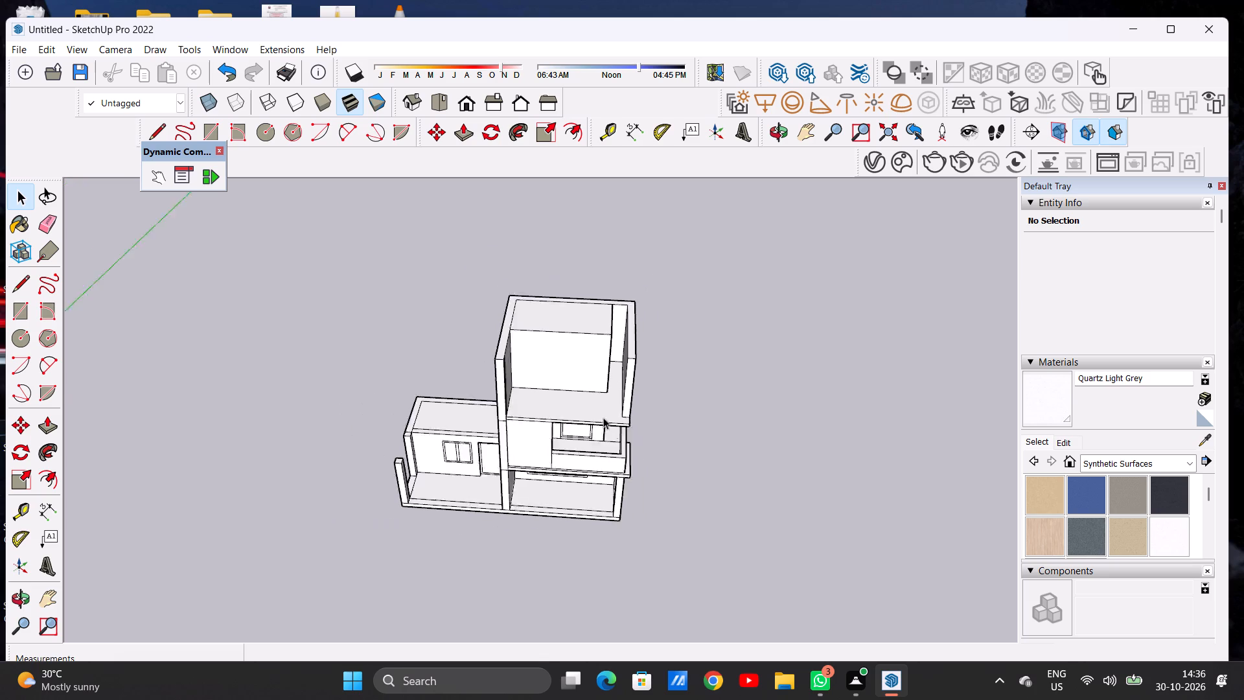
pyautogui.scroll(-3, 603, 417)
pyautogui.moveTo(605, 445); pyautogui.dragTo(613, 307, button='middle')
pyautogui.scroll(3, 610, 432)
pyautogui.scroll(-1, 610, 432)
pyautogui.scroll(9, 609, 428)
pyautogui.scroll(-1, 616, 421)
pyautogui.scroll(4, 616, 421)
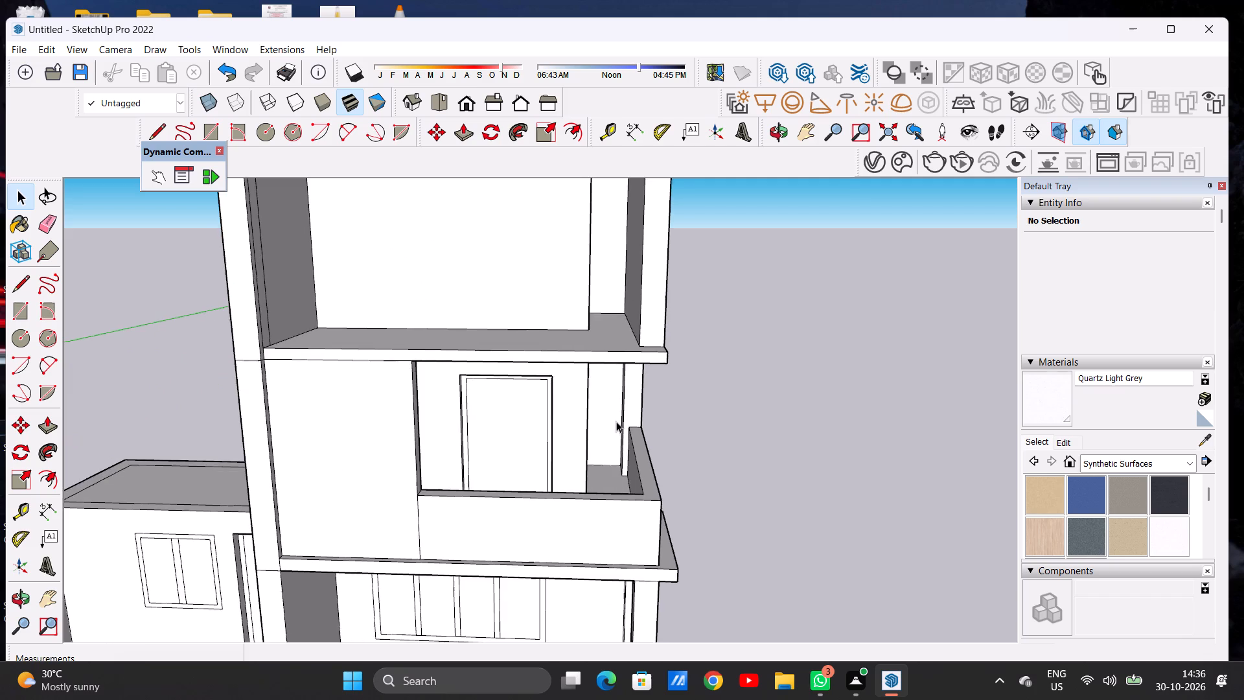
pyautogui.moveTo(603, 428); pyautogui.dragTo(623, 382, button='middle')
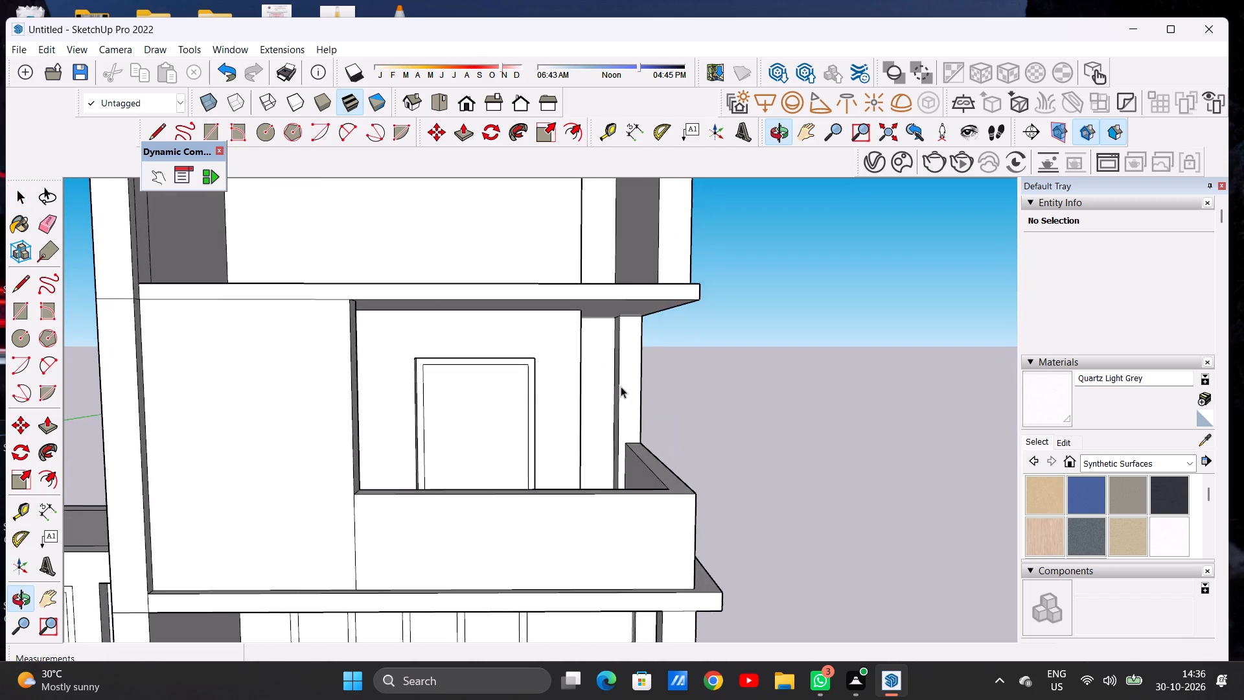
pyautogui.scroll(-15, 582, 404)
pyautogui.moveTo(560, 332); pyautogui.dragTo(553, 484, button='middle')
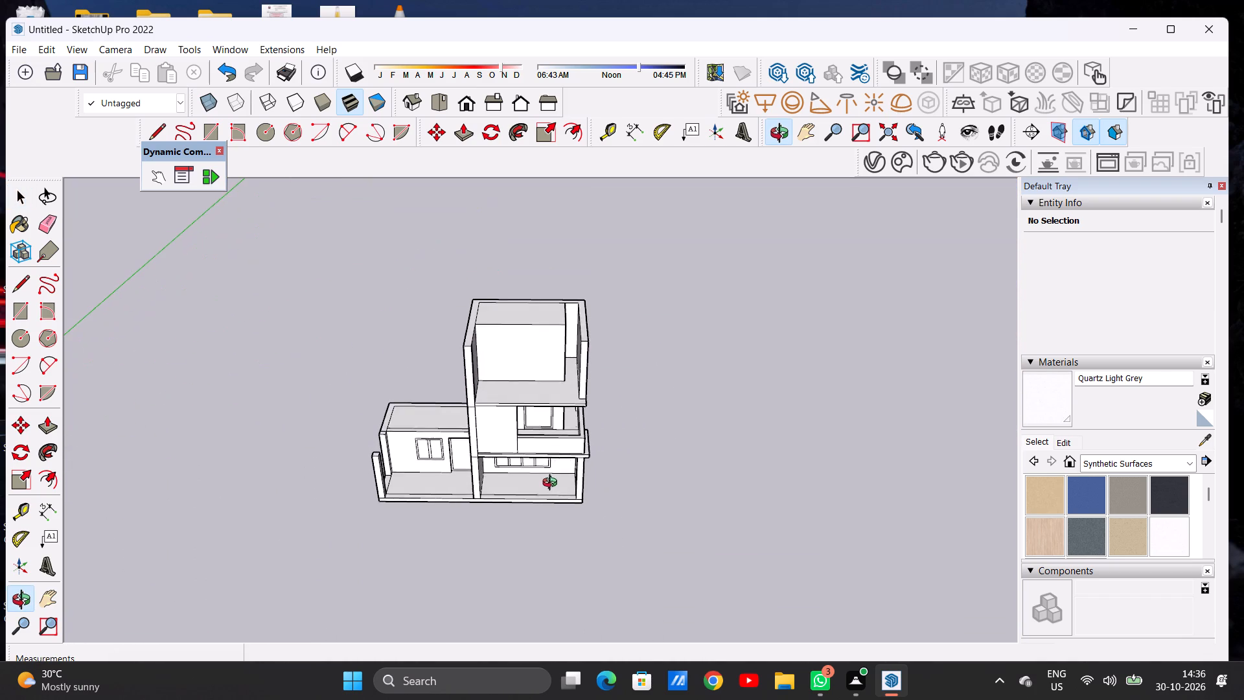
pyautogui.moveTo(553, 484); pyautogui.dragTo(552, 485, button='middle')
# Examine the gap between the top-storey room block and the extended side wall from several angles.
pyautogui.scroll(10, 573, 332)
pyautogui.scroll(-1, 570, 322)
pyautogui.scroll(1, 570, 322)
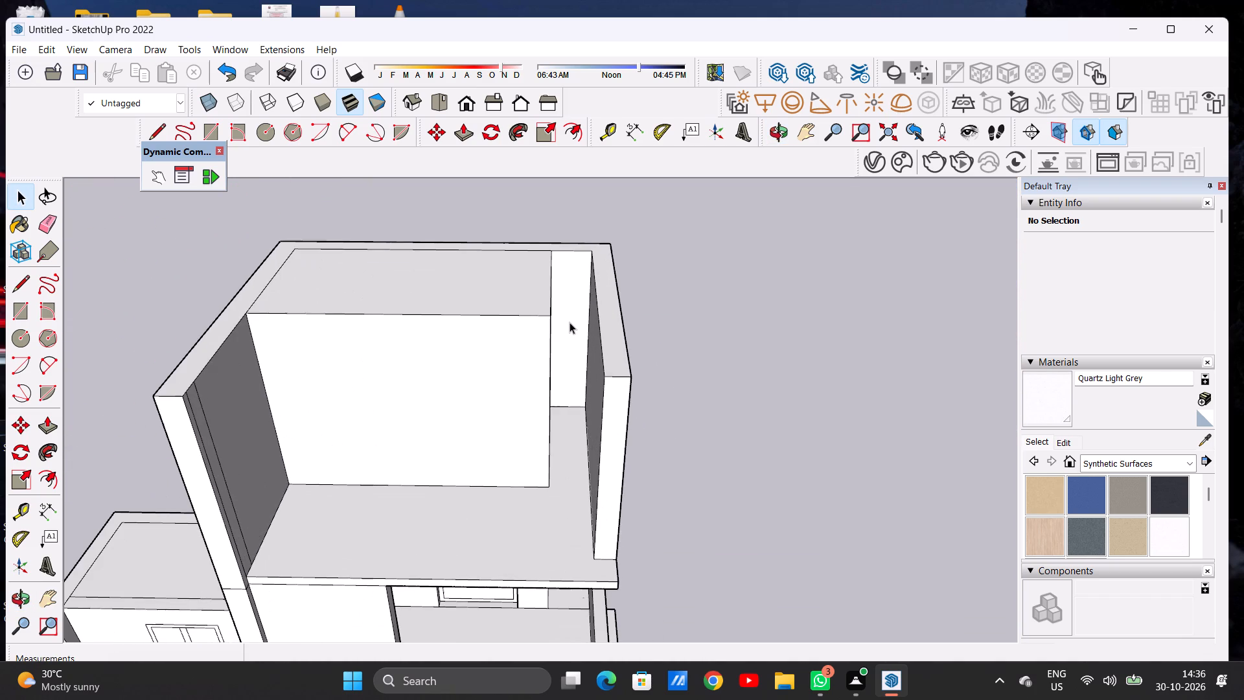
pyautogui.scroll(-4, 573, 292)
pyautogui.moveTo(568, 344); pyautogui.dragTo(568, 253, button='middle')
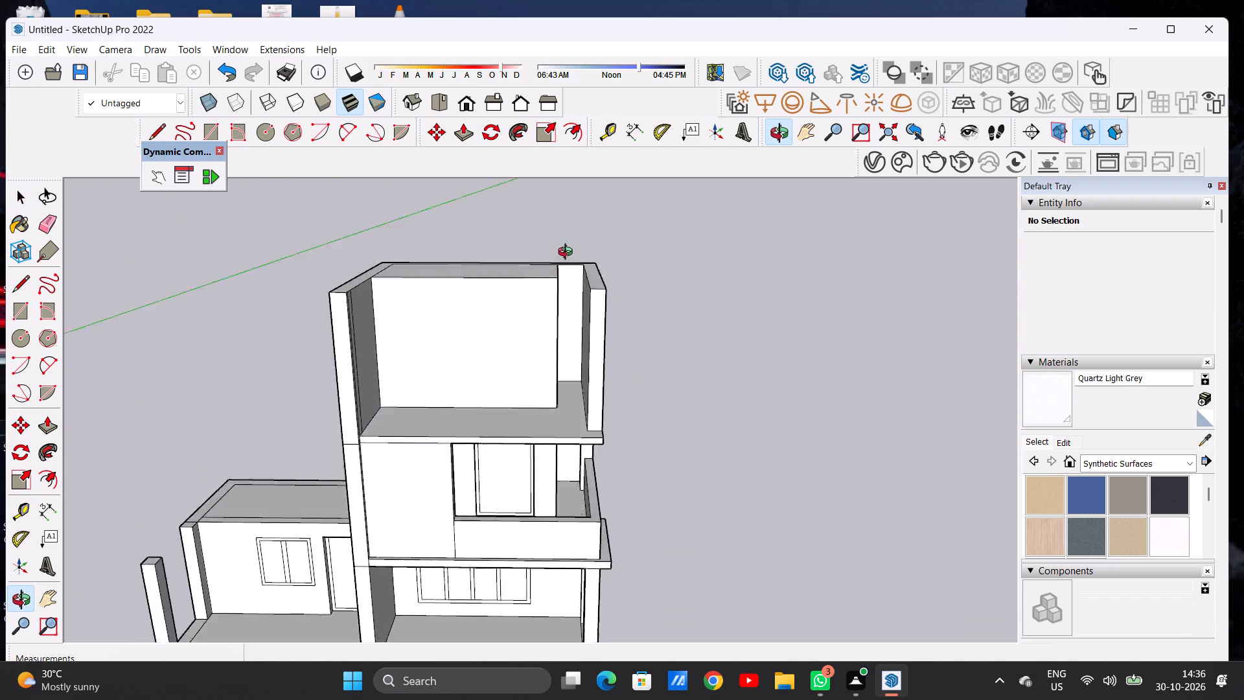
pyautogui.moveTo(568, 253); pyautogui.dragTo(556, 444, button='middle')
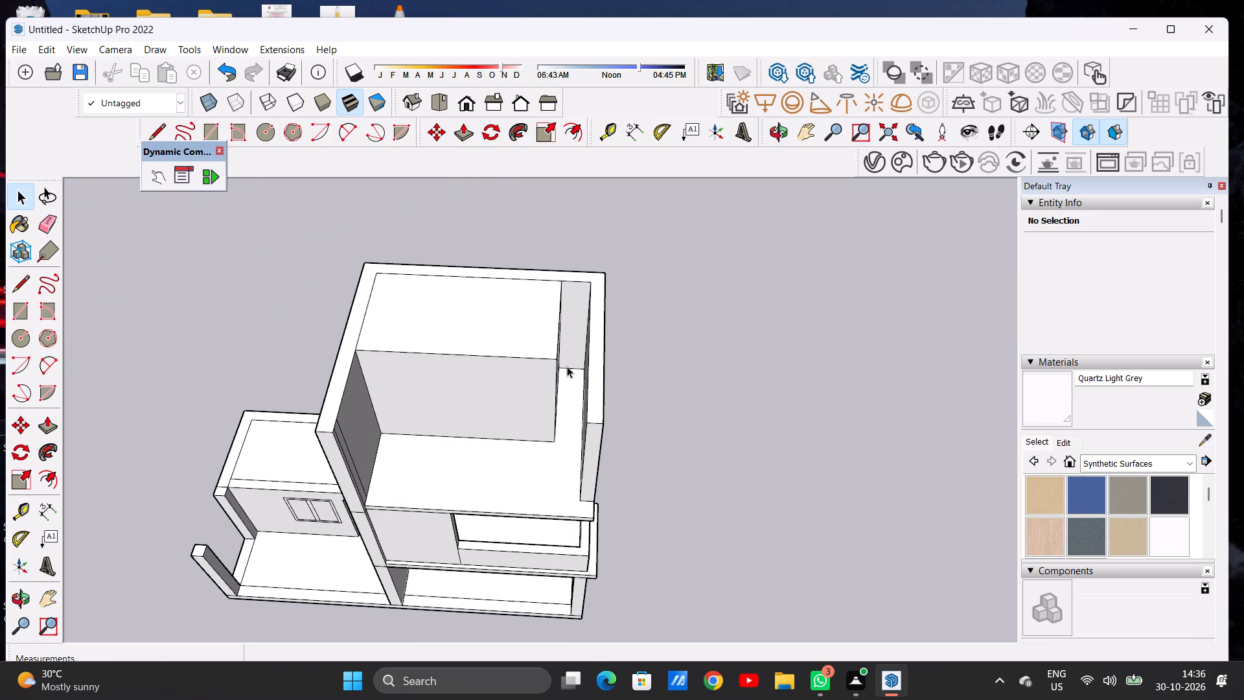
pyautogui.moveTo(573, 380); pyautogui.dragTo(567, 232, button='middle')
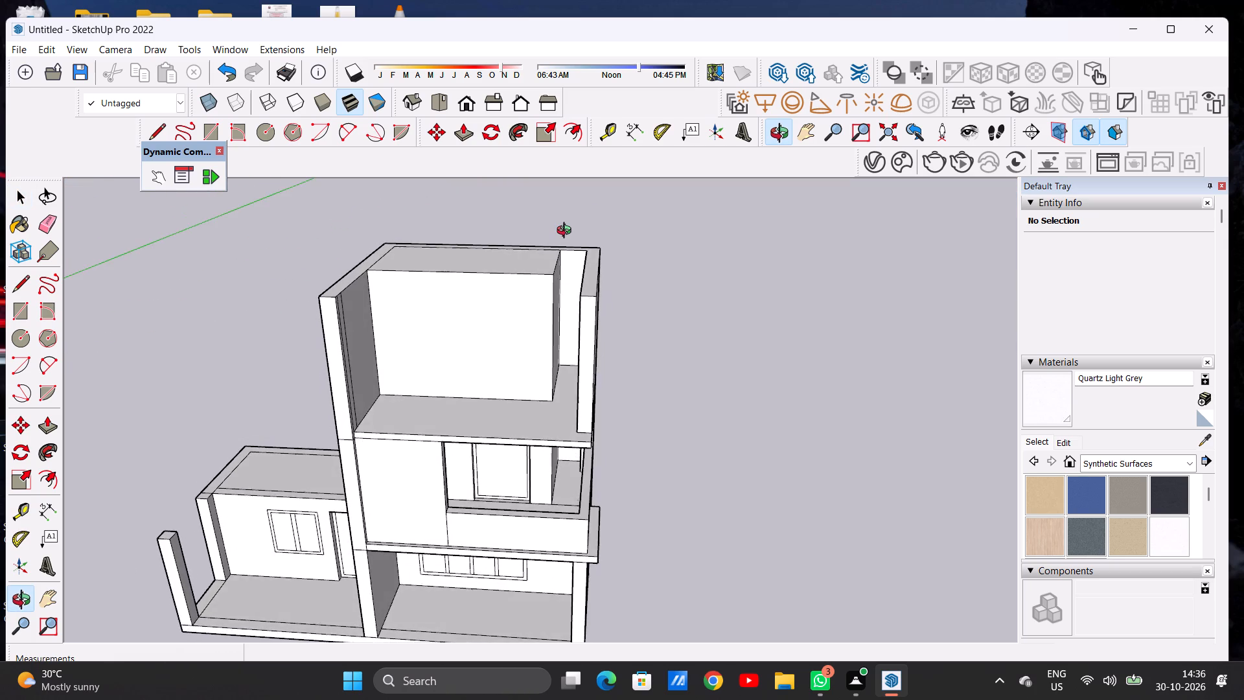
pyautogui.moveTo(567, 232); pyautogui.dragTo(583, 237, button='middle')
pyautogui.scroll(3, 601, 393)
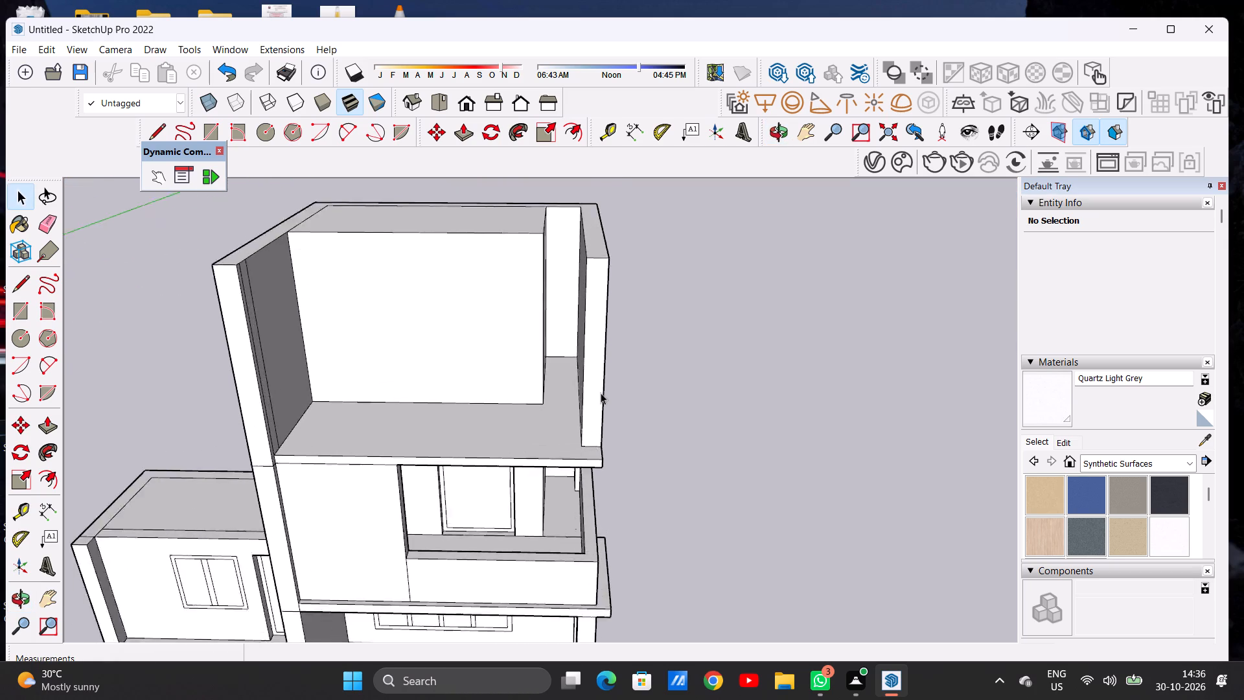
pyautogui.scroll(8, 601, 393)
pyautogui.scroll(-9, 641, 400)
pyautogui.scroll(-6, 607, 360)
pyautogui.moveTo(605, 358); pyautogui.dragTo(606, 454, button='middle')
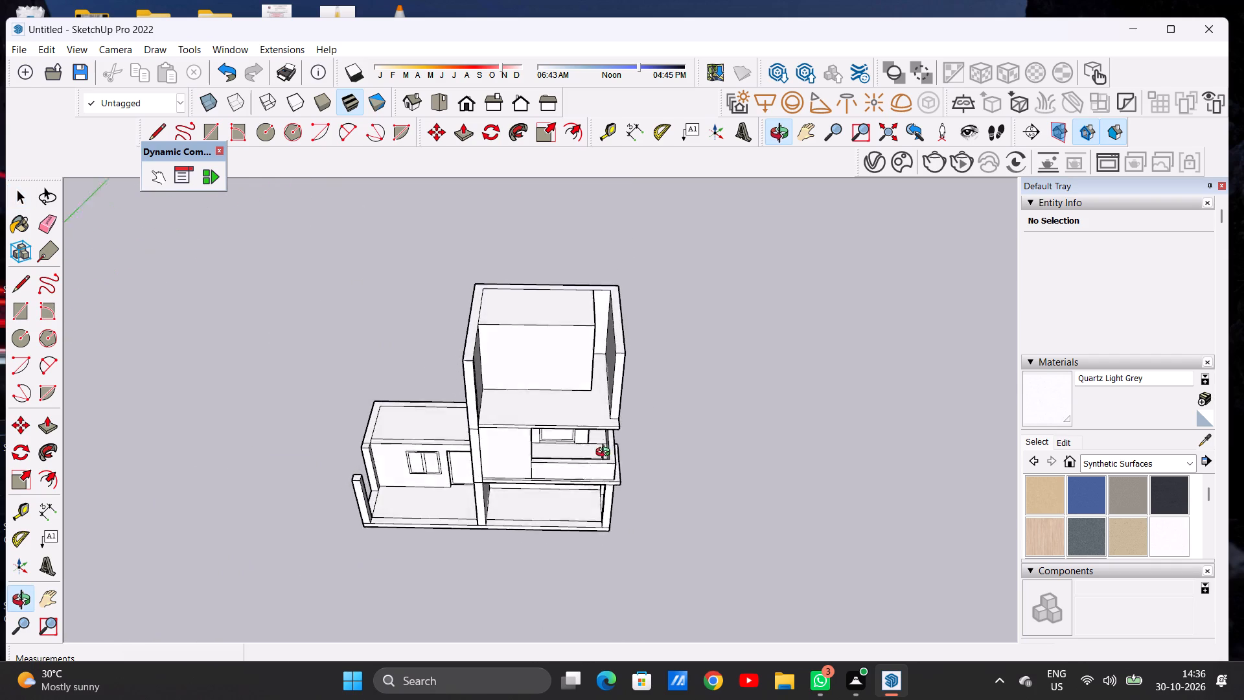
pyautogui.moveTo(606, 454); pyautogui.dragTo(602, 506, button='middle')
pyautogui.scroll(1, 593, 358)
pyautogui.scroll(-1, 594, 356)
pyautogui.scroll(5, 594, 356)
pyautogui.scroll(-1, 595, 354)
pyautogui.scroll(5, 595, 354)
pyautogui.moveTo(605, 399); pyautogui.dragTo(533, 274, button='middle')
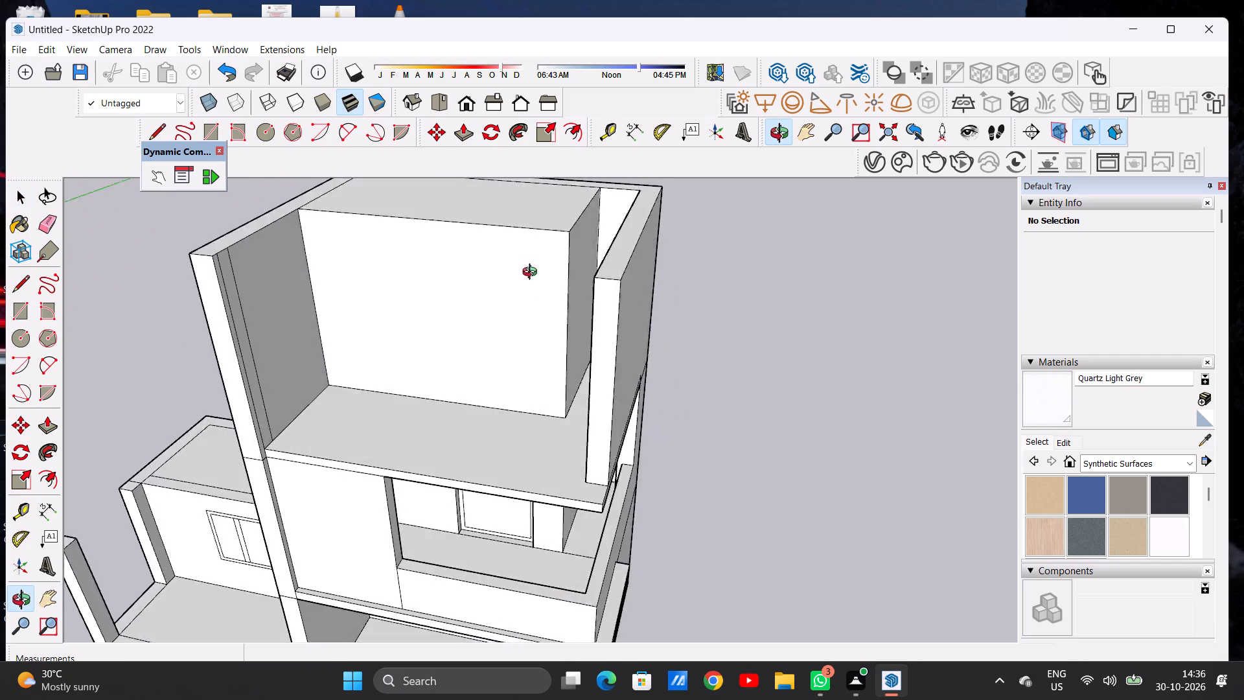
pyautogui.moveTo(533, 274); pyautogui.dragTo(544, 346, button='middle')
pyautogui.scroll(-16, 611, 375)
pyautogui.moveTo(588, 407); pyautogui.dragTo(591, 399, button='middle')
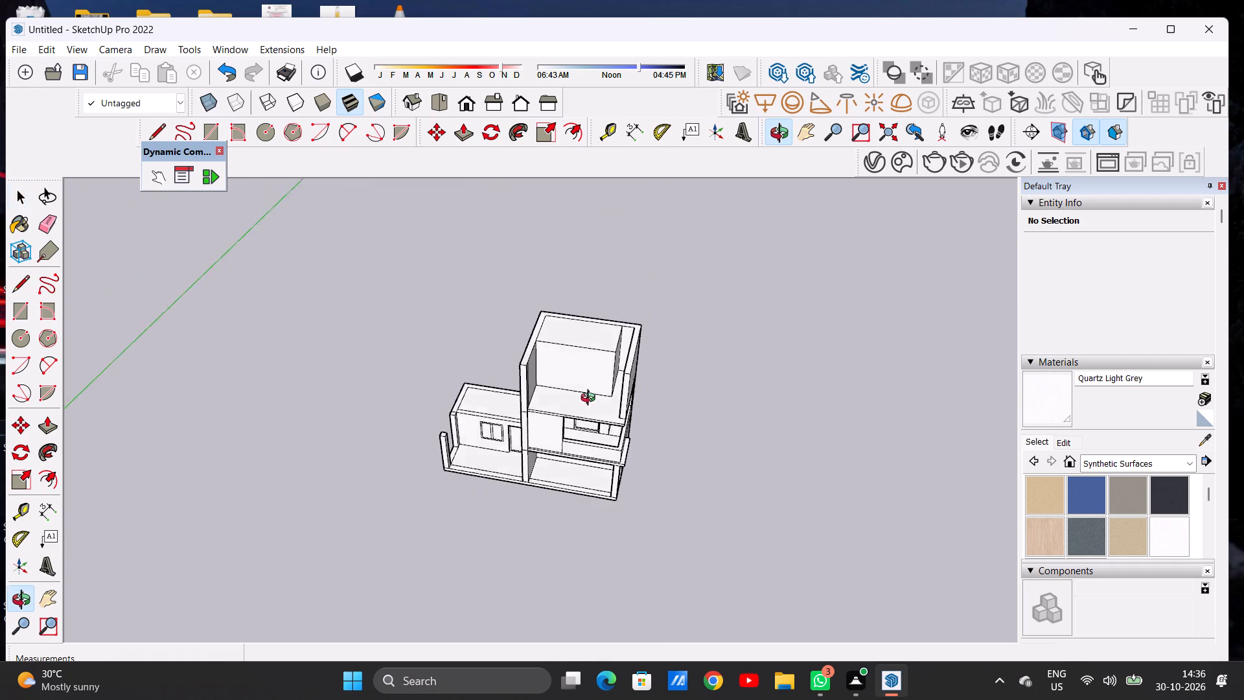
pyautogui.moveTo(591, 399); pyautogui.dragTo(634, 356, button='middle')
pyautogui.scroll(11, 601, 335)
pyautogui.moveTo(619, 367); pyautogui.dragTo(612, 357, button='middle')
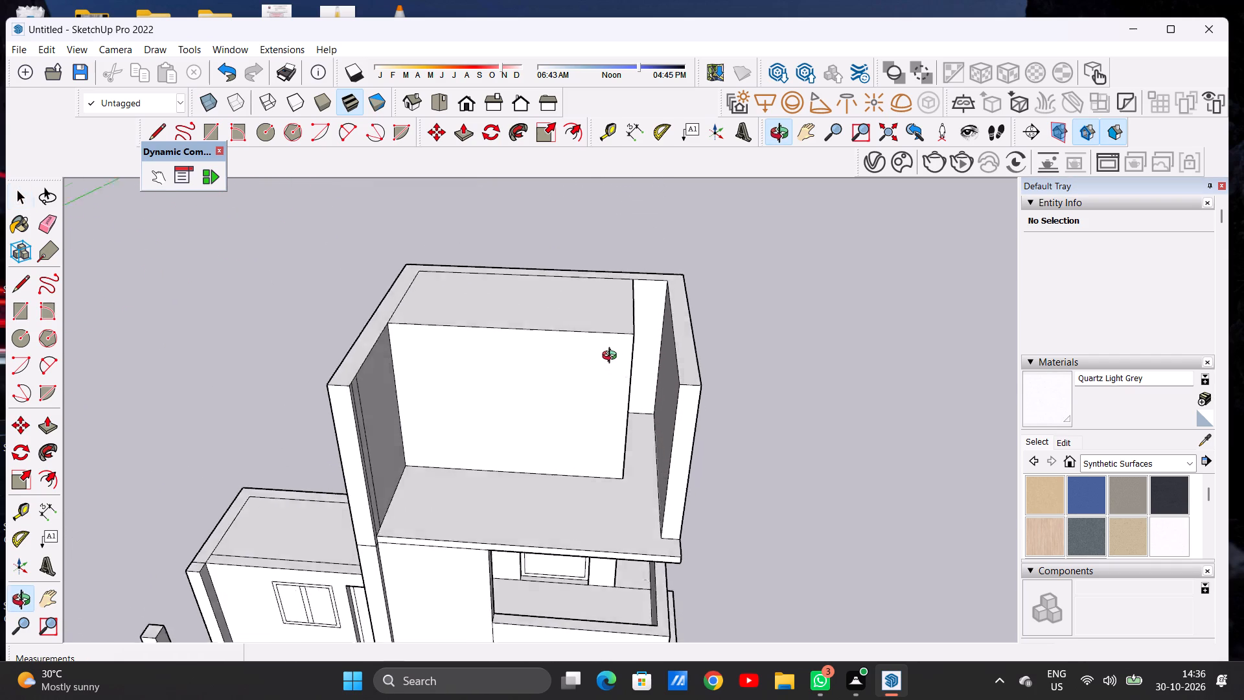
pyautogui.moveTo(612, 357); pyautogui.dragTo(573, 332, button='middle')
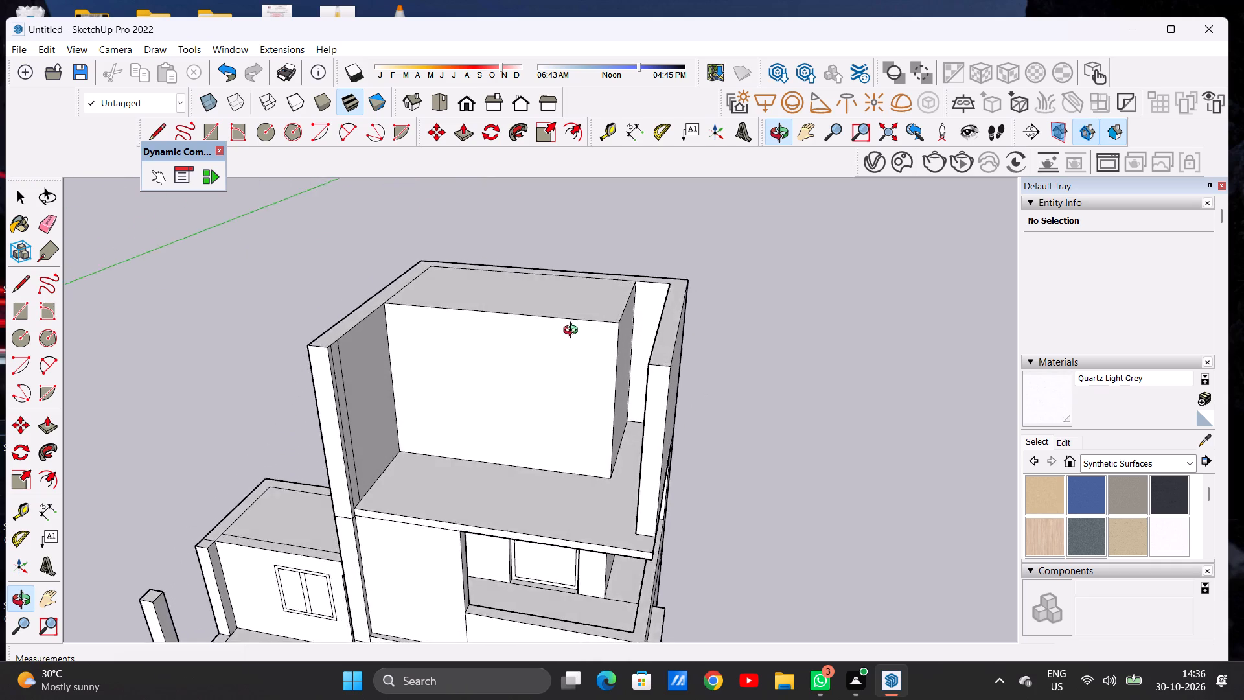
pyautogui.moveTo(573, 332); pyautogui.dragTo(629, 411, button='middle')
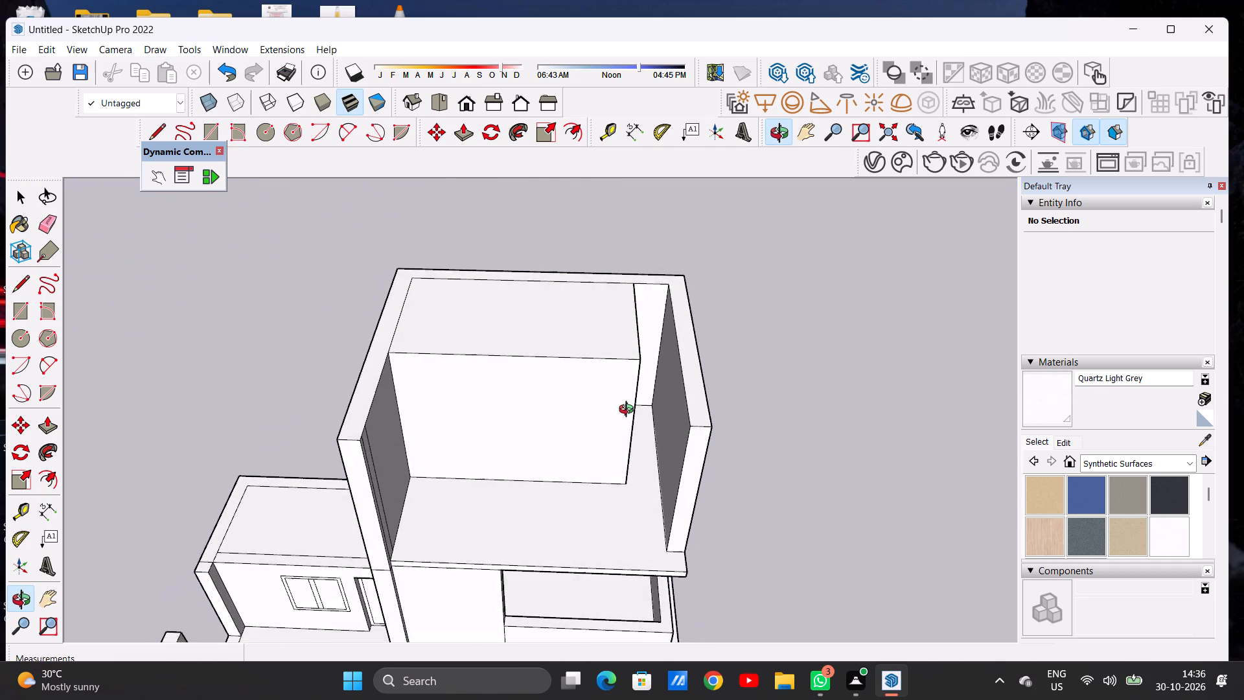
pyautogui.moveTo(629, 411); pyautogui.dragTo(454, 367, button='middle')
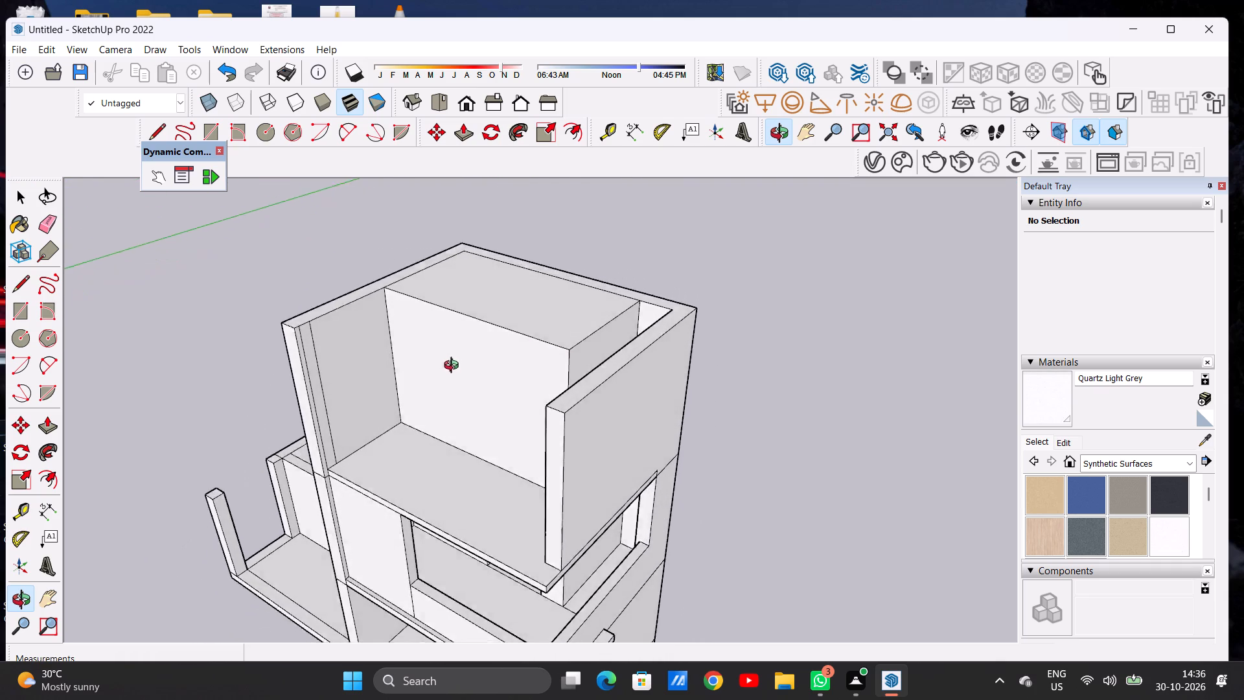
pyautogui.moveTo(454, 367); pyautogui.dragTo(591, 349, button='middle')
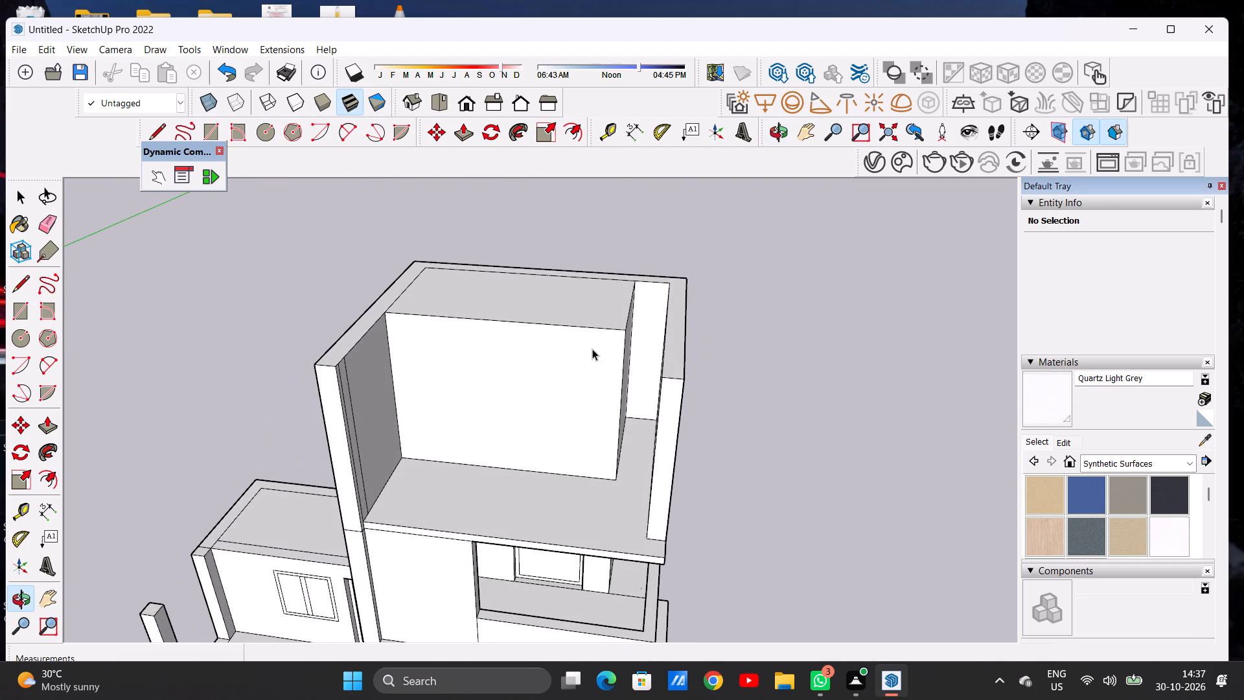
# Push/Pull the room block's side face about 12' 4" across the gap to meet the extended side wall.
pyautogui.scroll(-6, 592, 349)
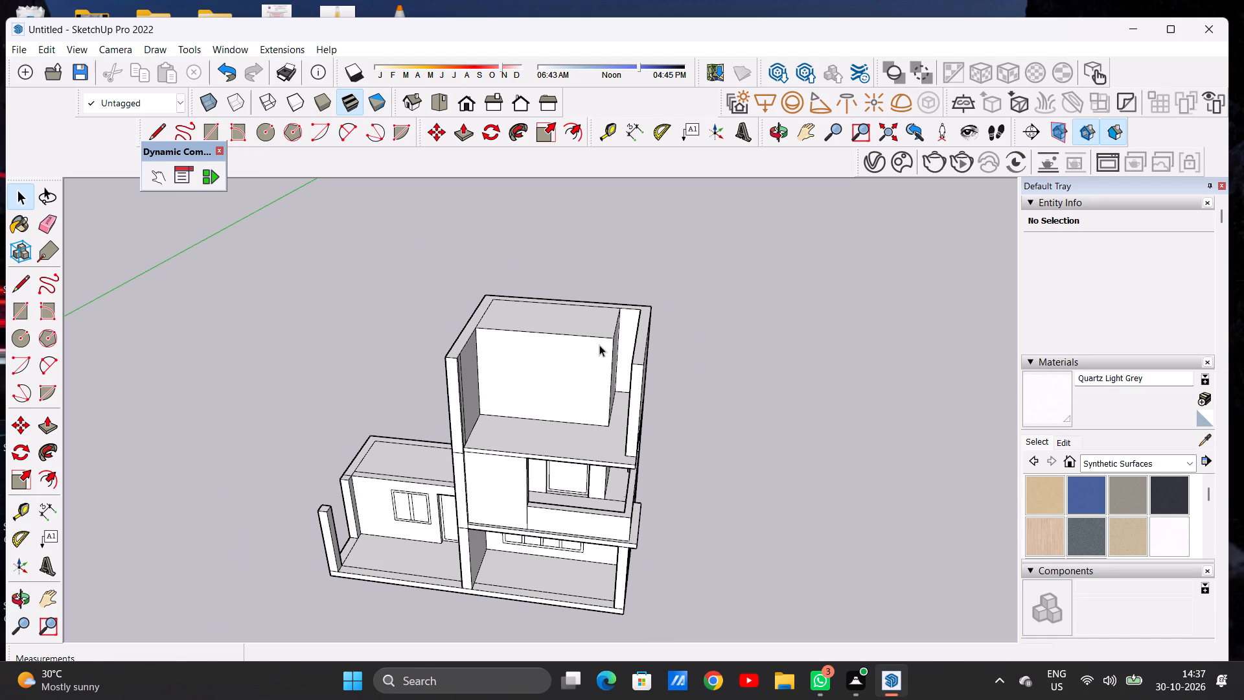
pyautogui.scroll(-5, 599, 345)
pyautogui.moveTo(599, 344); pyautogui.dragTo(601, 360, button='middle')
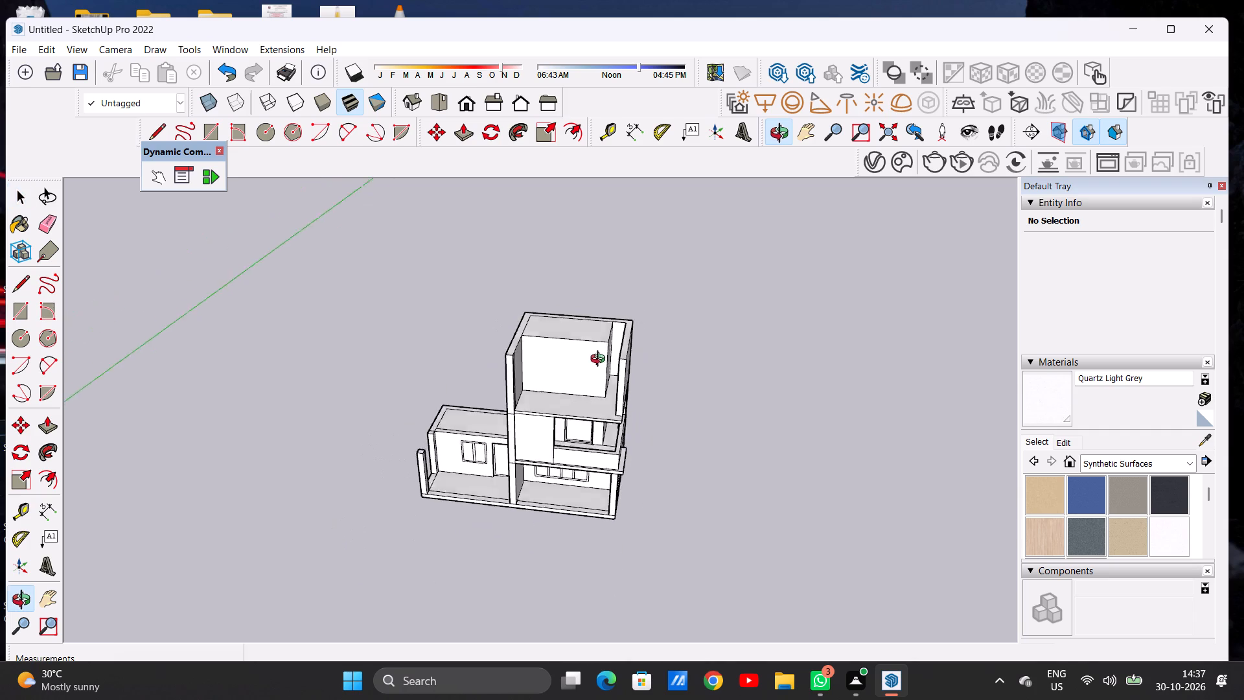
pyautogui.moveTo(601, 360); pyautogui.dragTo(606, 380, button='middle')
pyautogui.scroll(15, 610, 371)
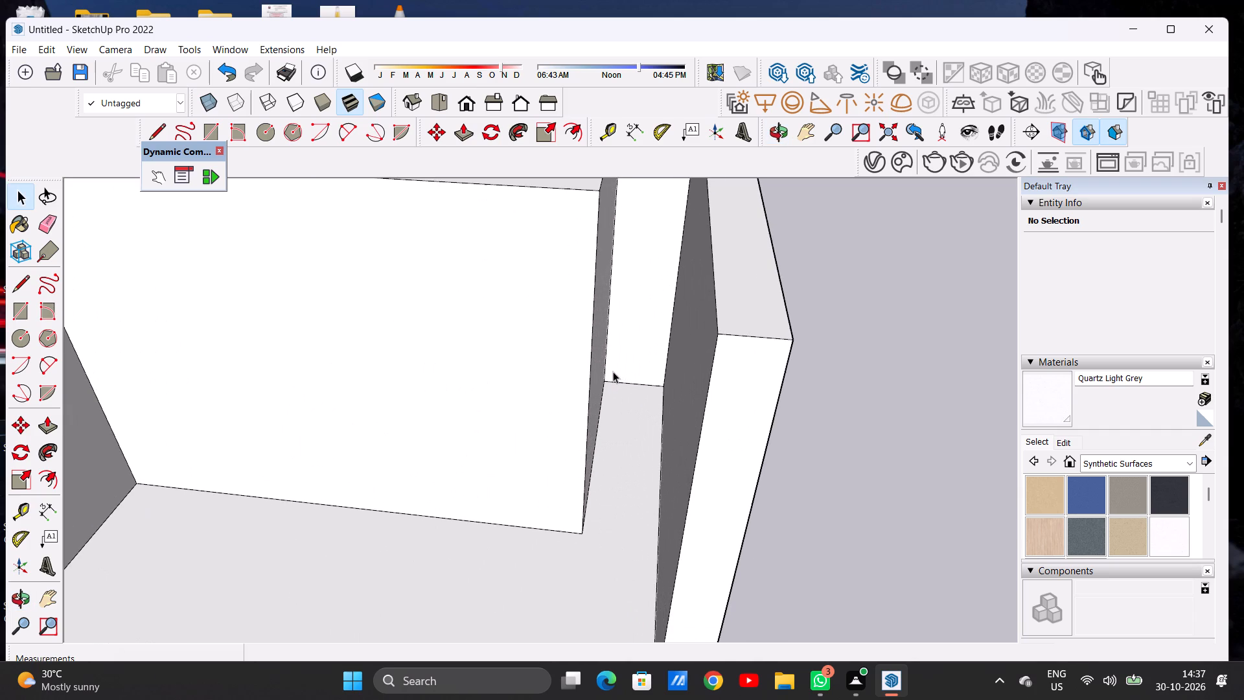
pyautogui.press('p')
pyautogui.click(598, 370)
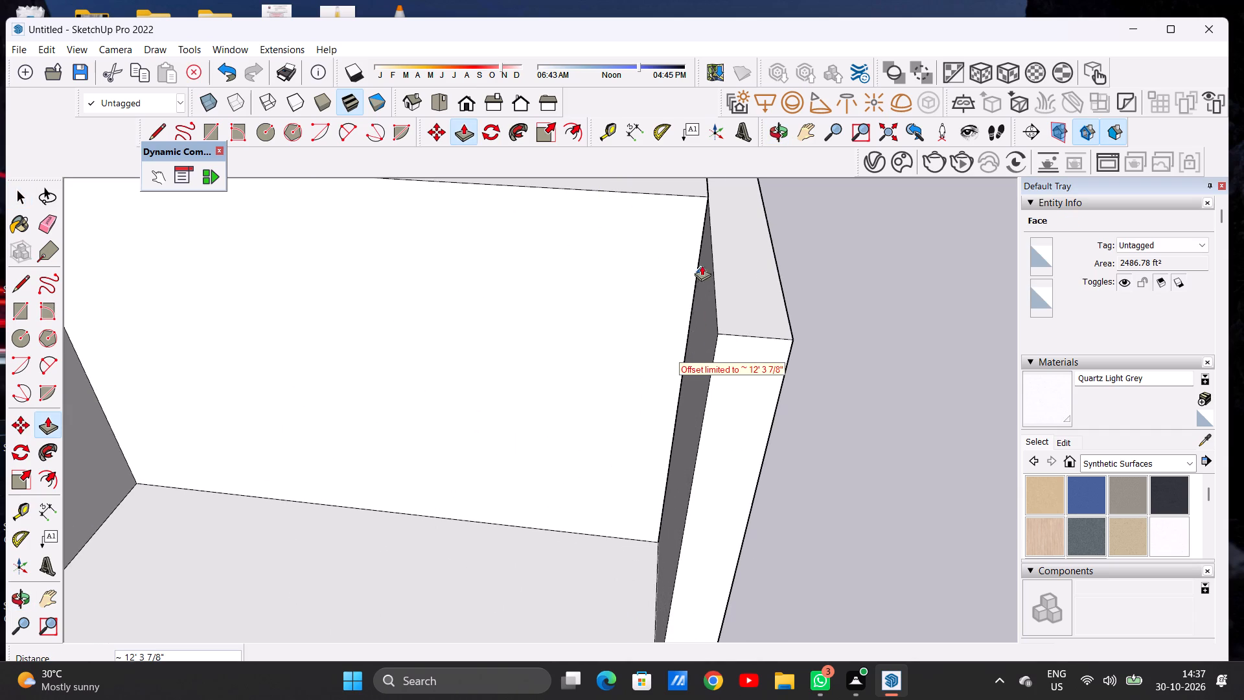
pyautogui.click(707, 203)
pyautogui.press('space')
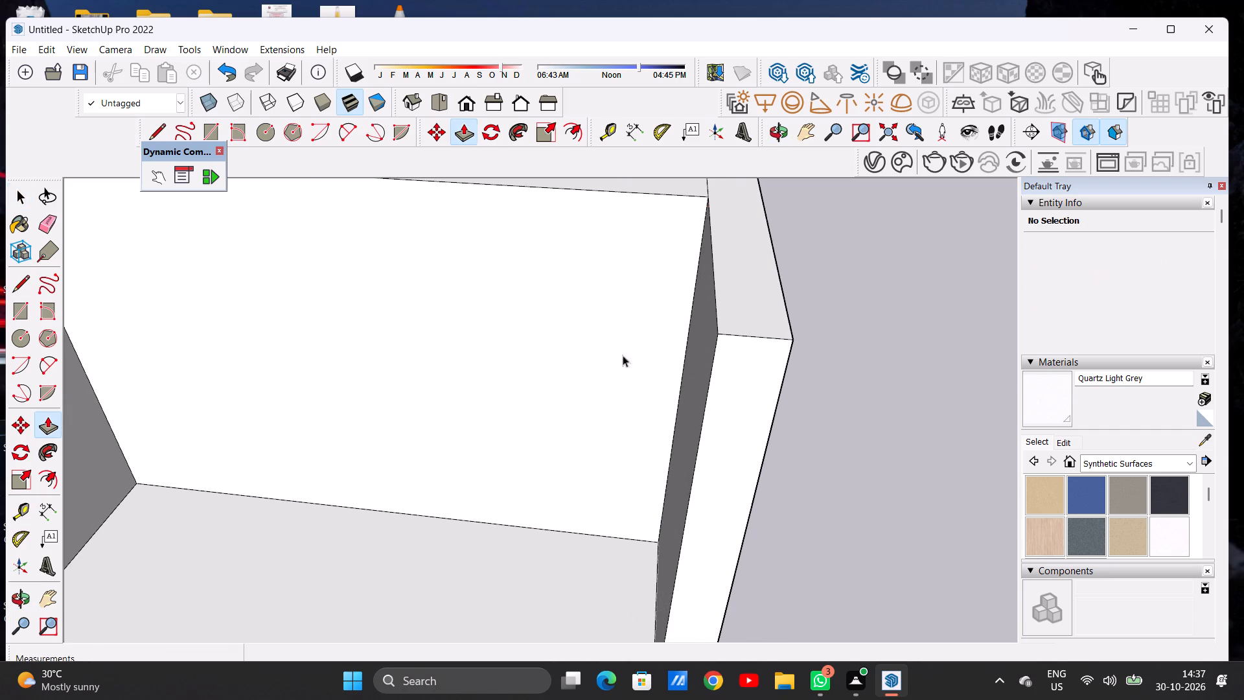
# Examine the widened top-storey room block between its side walls from the front, from above and in the whole-house view.
pyautogui.scroll(-13, 624, 393)
pyautogui.moveTo(615, 448); pyautogui.dragTo(638, 328, button='middle')
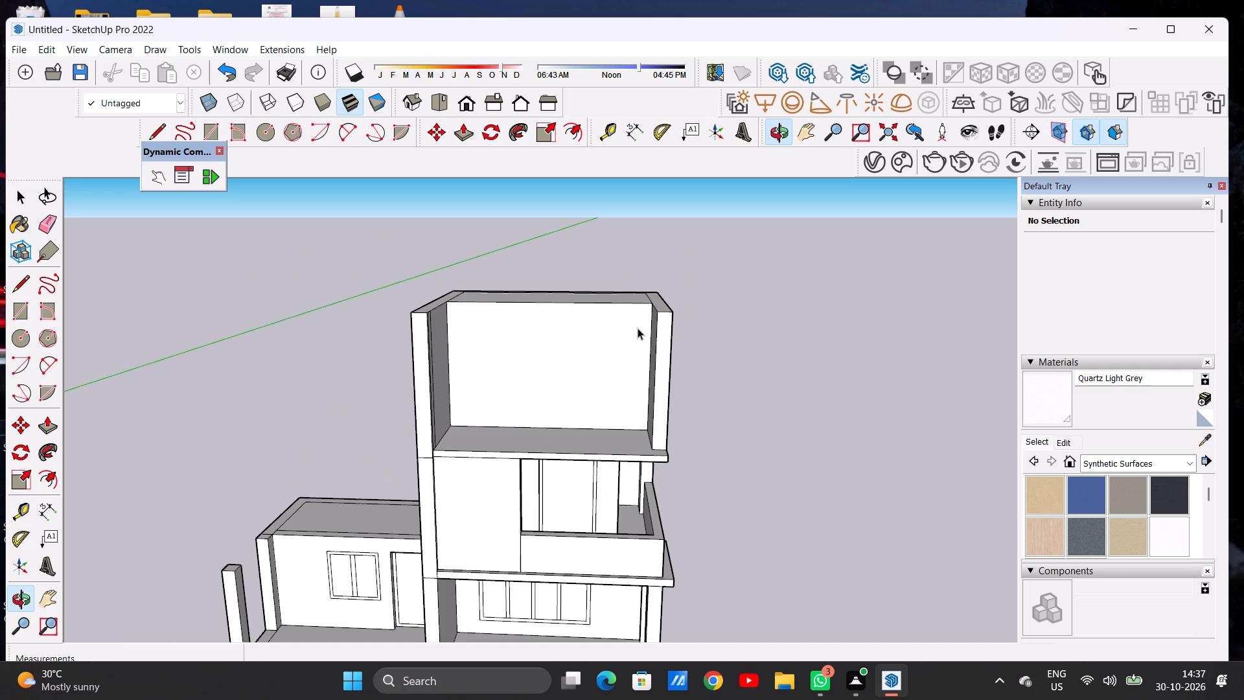
pyautogui.scroll(-4, 587, 318)
pyautogui.moveTo(595, 361); pyautogui.dragTo(593, 339, button='middle')
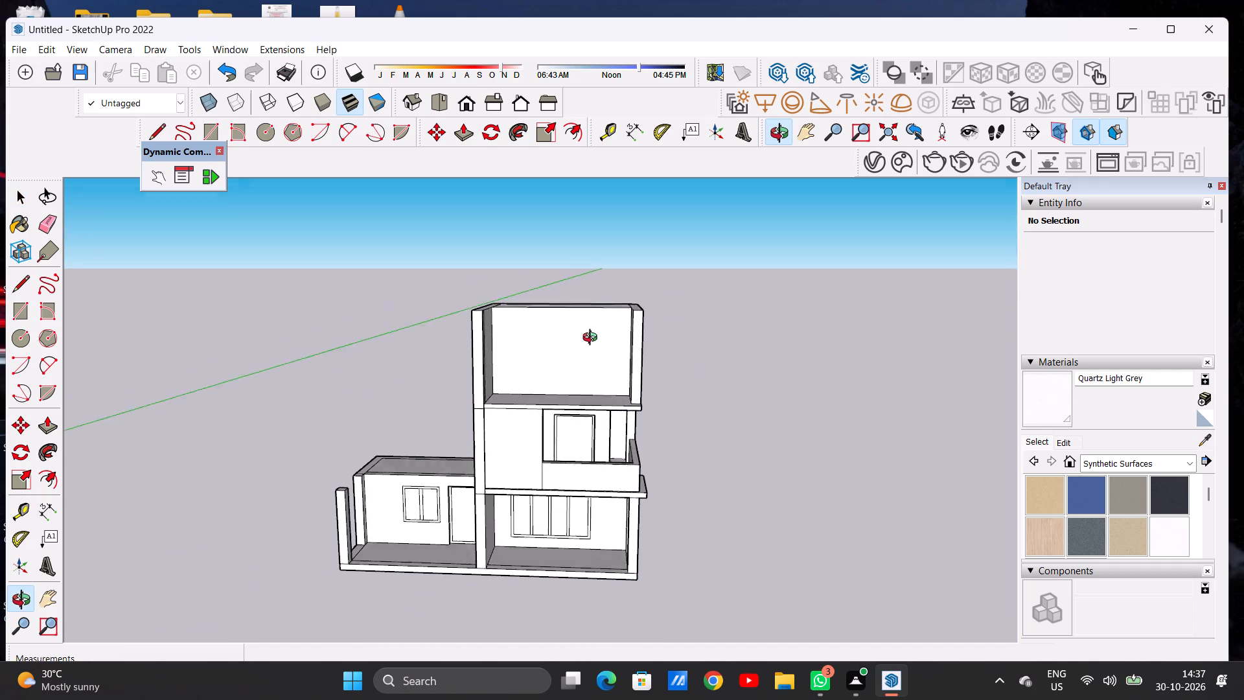
pyautogui.moveTo(593, 339); pyautogui.dragTo(595, 331, button='middle')
pyautogui.scroll(3, 591, 329)
pyautogui.scroll(-1, 591, 329)
pyautogui.scroll(1, 591, 329)
pyautogui.moveTo(595, 328); pyautogui.dragTo(617, 443, button='middle')
pyautogui.scroll(3, 622, 399)
pyautogui.scroll(-1, 622, 399)
pyautogui.scroll(3, 622, 399)
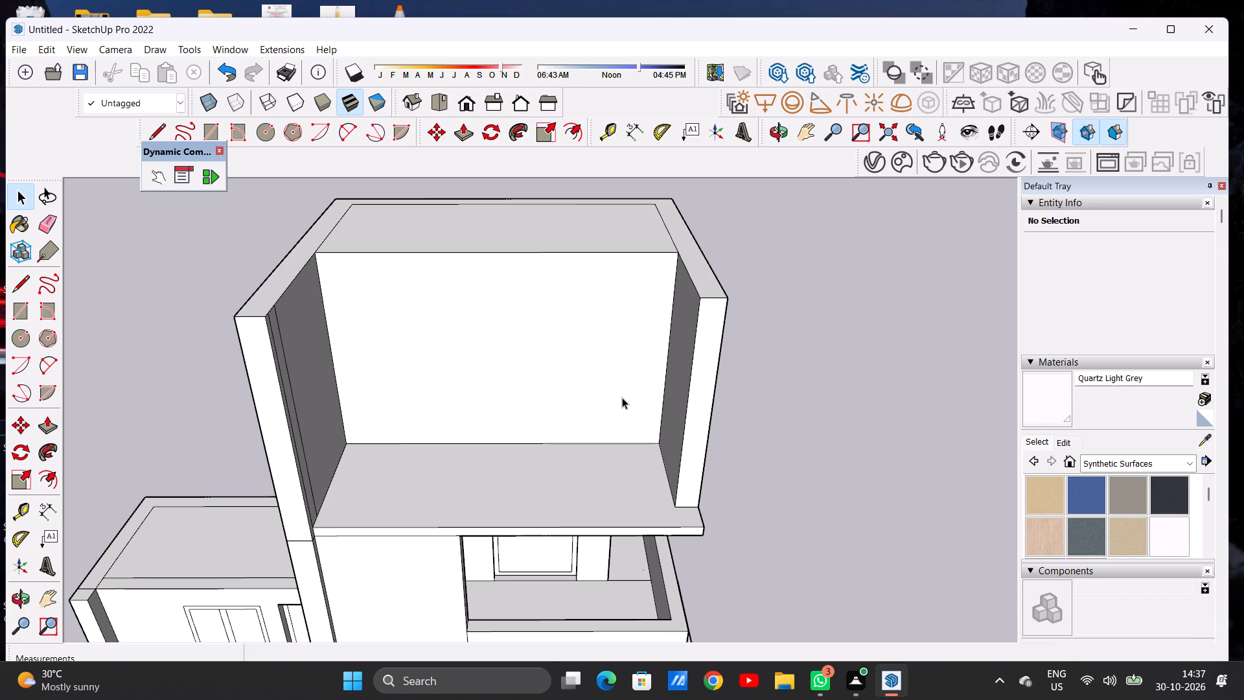
pyautogui.moveTo(617, 393); pyautogui.dragTo(587, 438, button='middle')
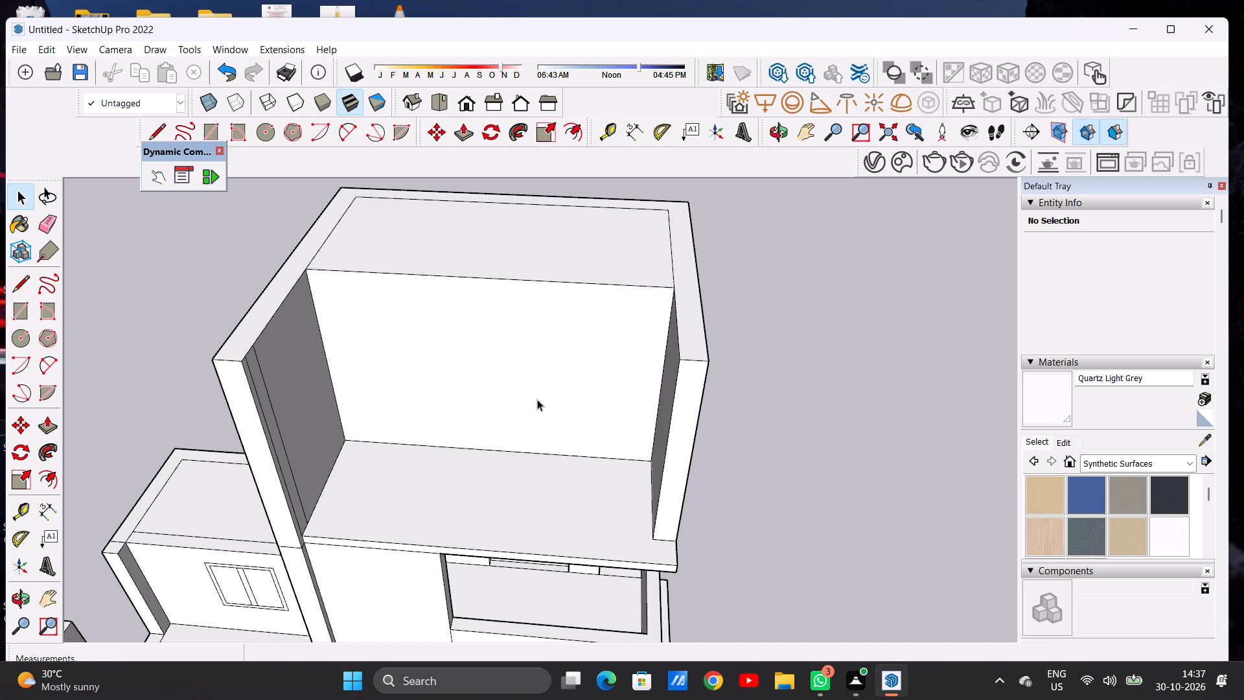
pyautogui.scroll(-6, 550, 385)
pyautogui.moveTo(566, 377); pyautogui.dragTo(583, 412, button='middle')
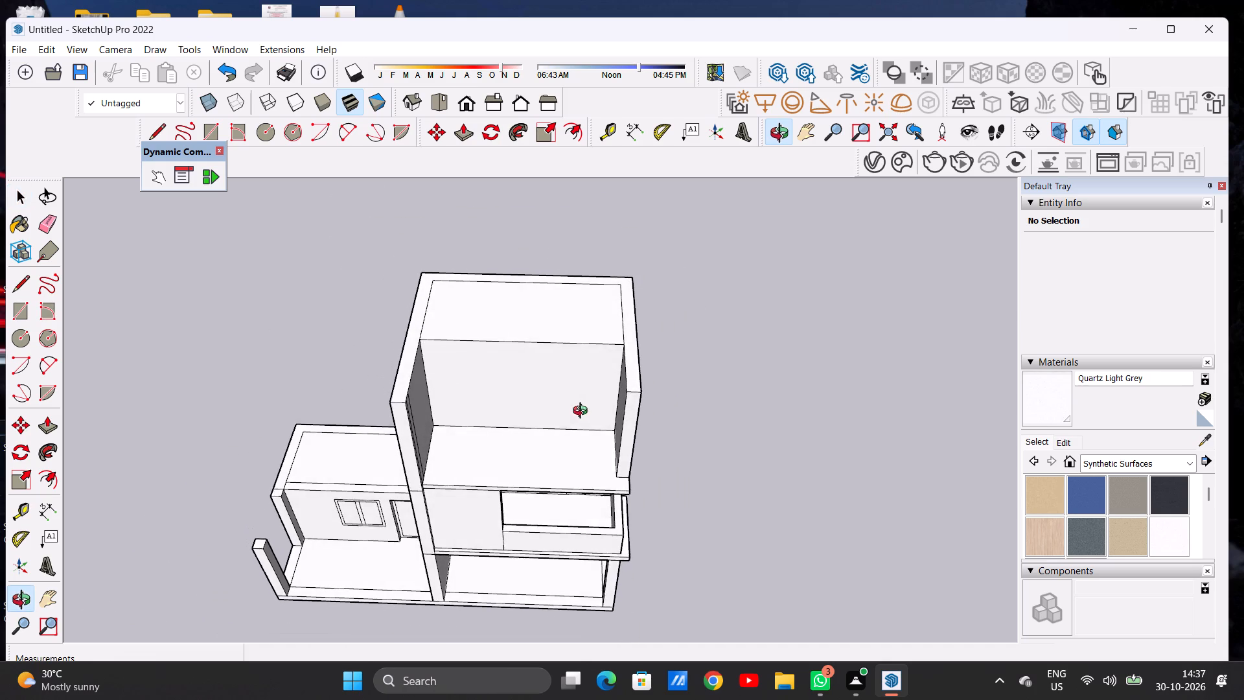
pyautogui.moveTo(583, 412); pyautogui.dragTo(582, 405, button='middle')
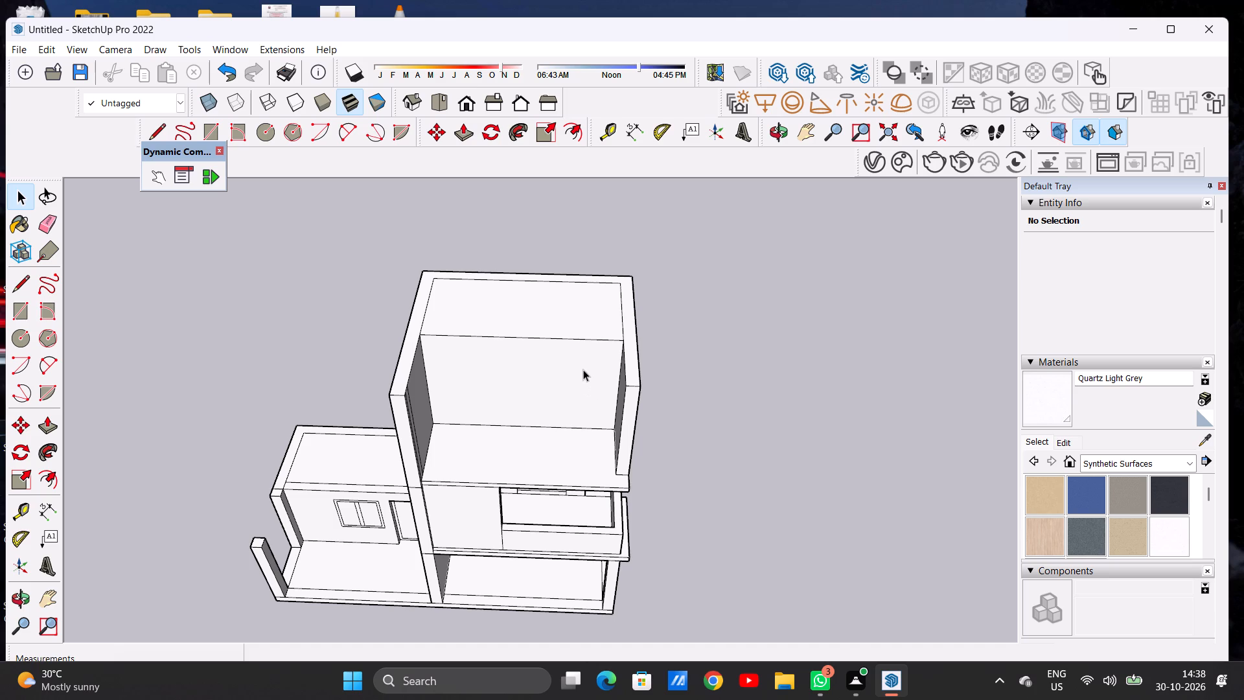
pyautogui.moveTo(648, 340); pyautogui.dragTo(595, 353, button='middle')
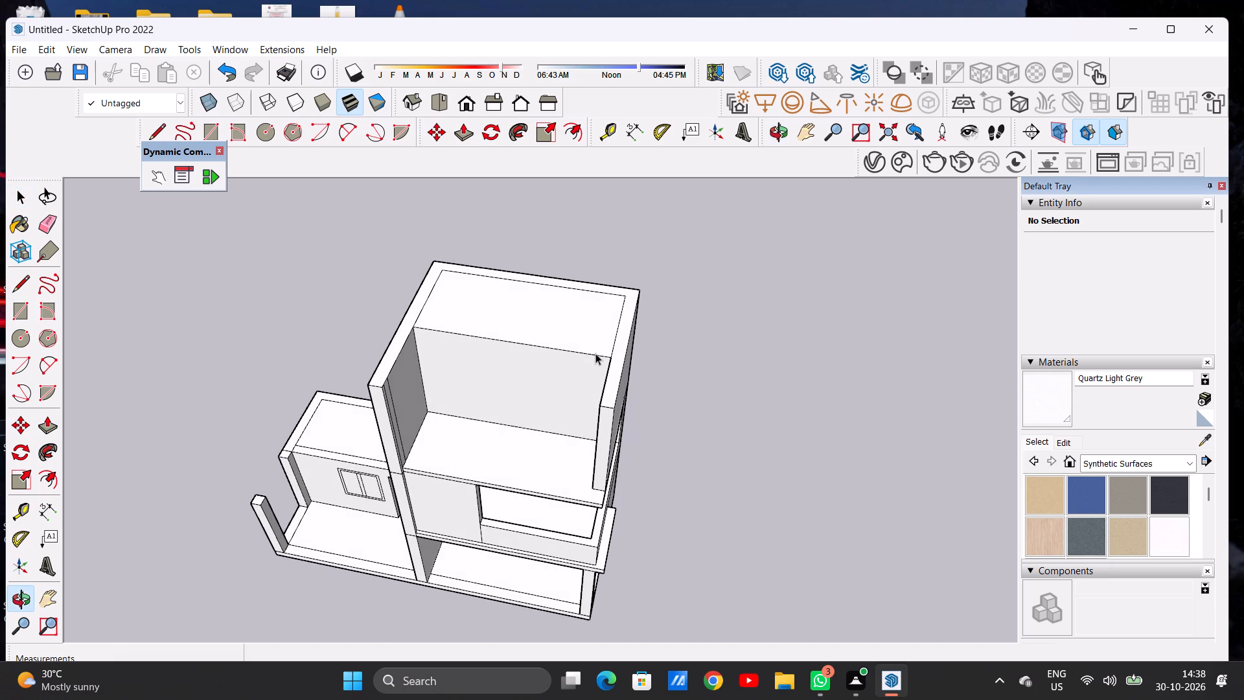
# Undo the room block's widening and the forward extension of the short top-storey side wall.
pyautogui.hotkey('ctrl', 'z')
pyautogui.hotkey('ctrl', 'z')
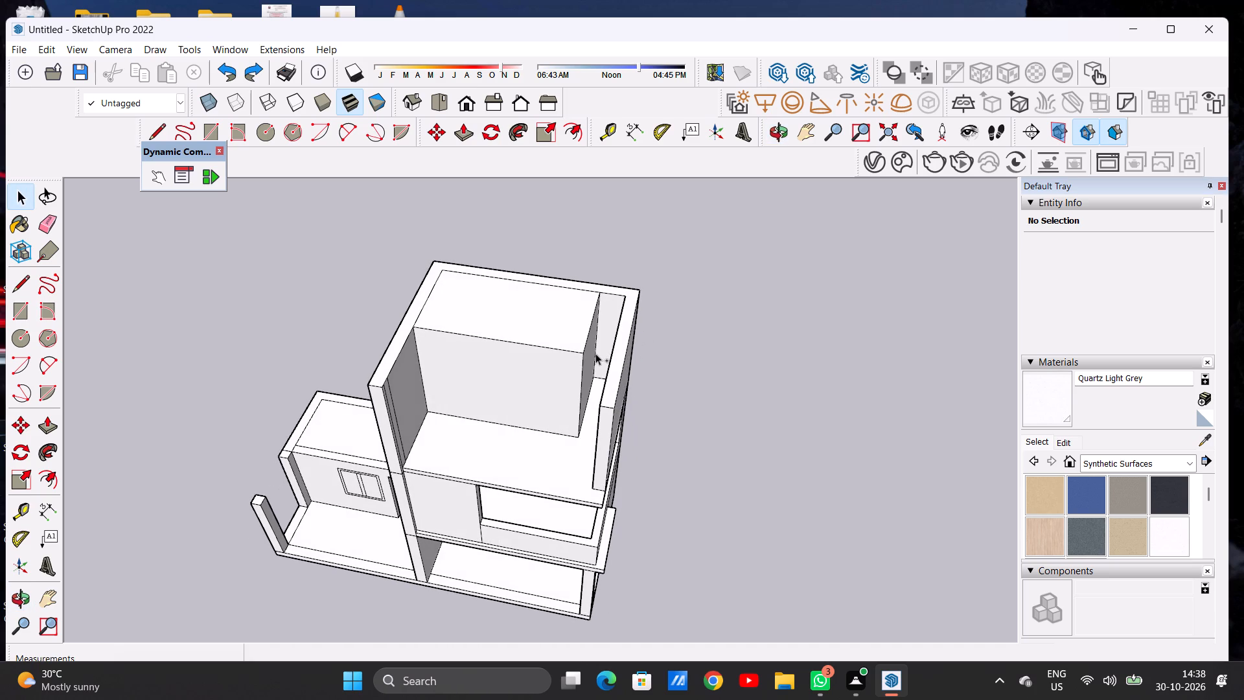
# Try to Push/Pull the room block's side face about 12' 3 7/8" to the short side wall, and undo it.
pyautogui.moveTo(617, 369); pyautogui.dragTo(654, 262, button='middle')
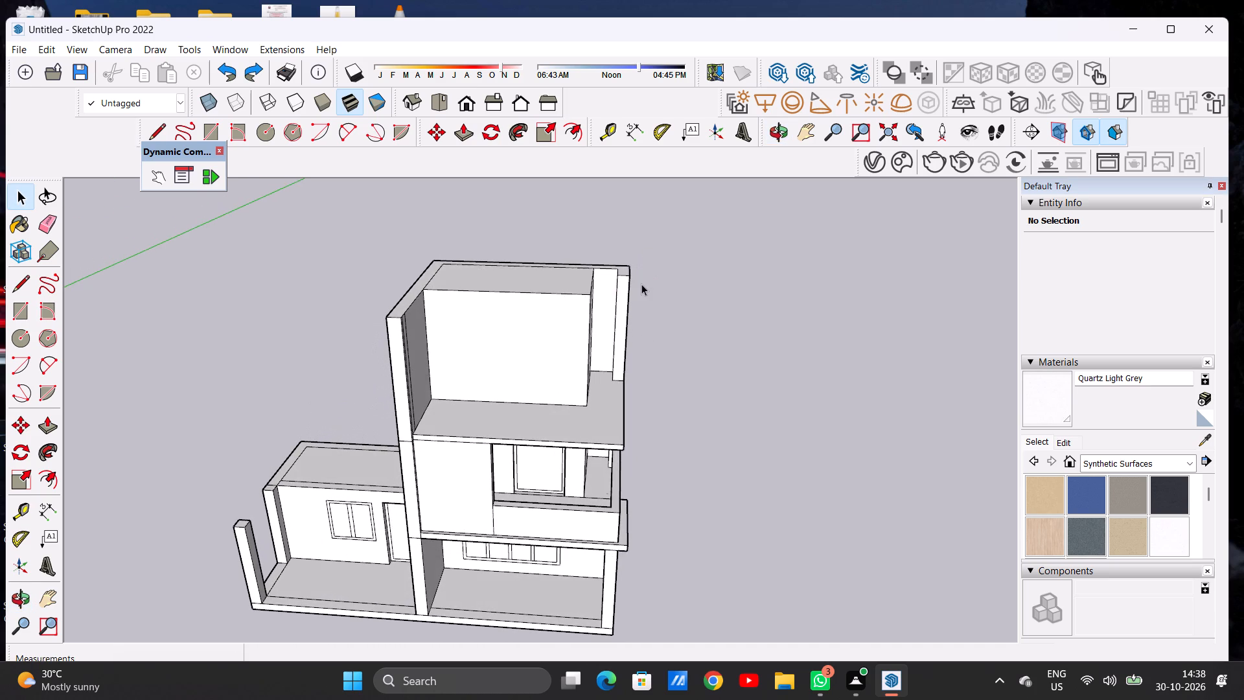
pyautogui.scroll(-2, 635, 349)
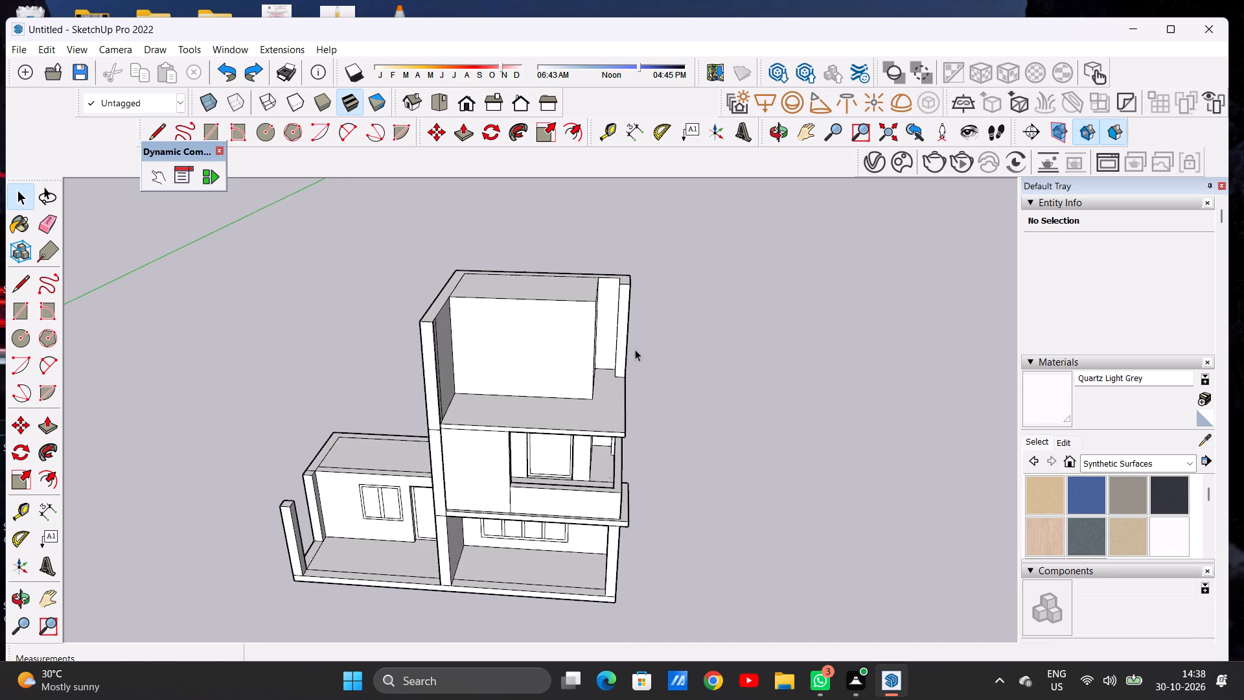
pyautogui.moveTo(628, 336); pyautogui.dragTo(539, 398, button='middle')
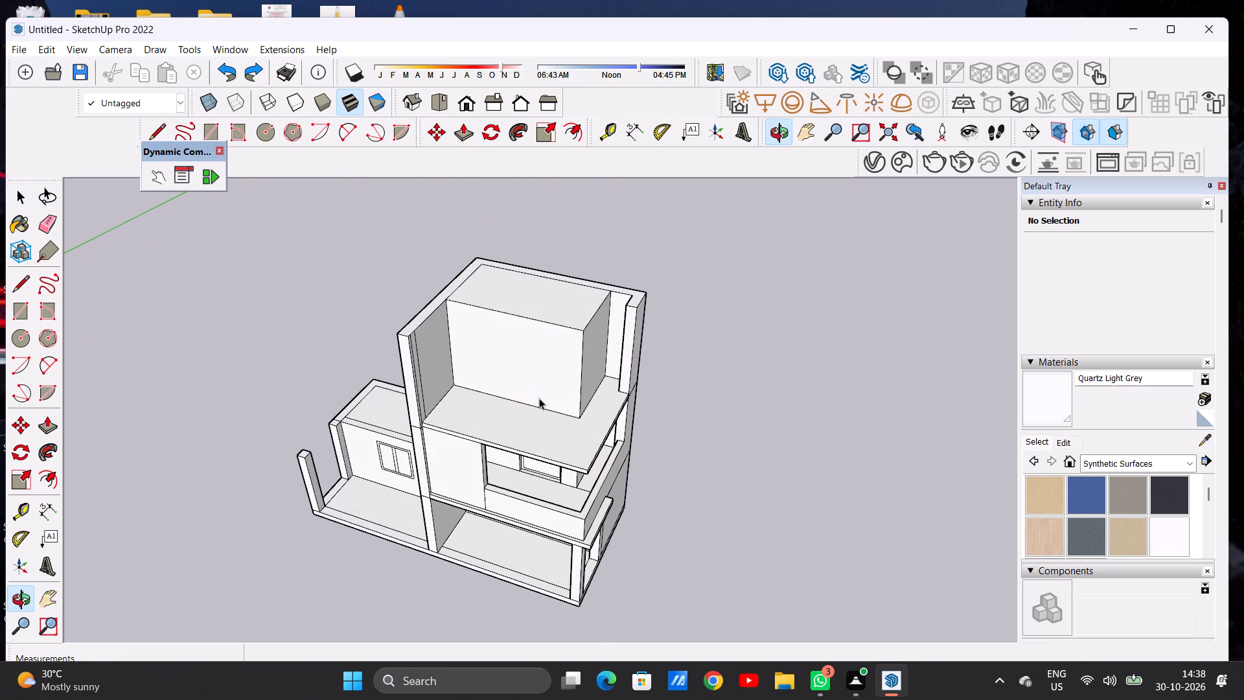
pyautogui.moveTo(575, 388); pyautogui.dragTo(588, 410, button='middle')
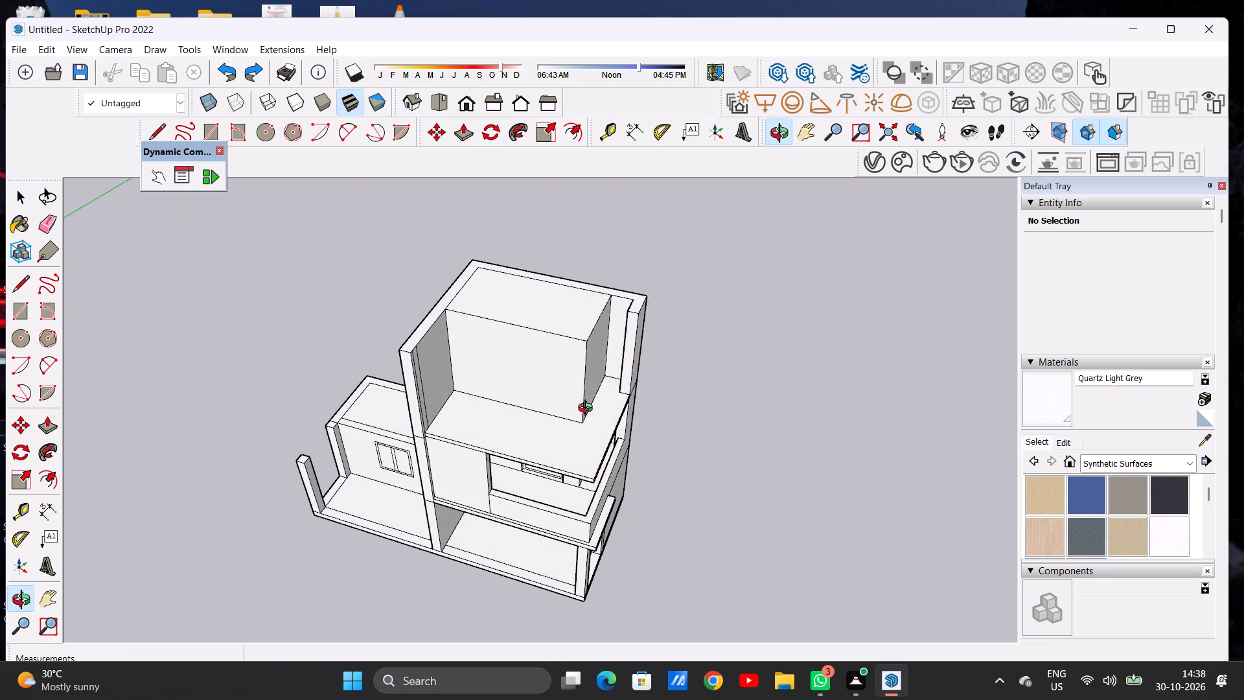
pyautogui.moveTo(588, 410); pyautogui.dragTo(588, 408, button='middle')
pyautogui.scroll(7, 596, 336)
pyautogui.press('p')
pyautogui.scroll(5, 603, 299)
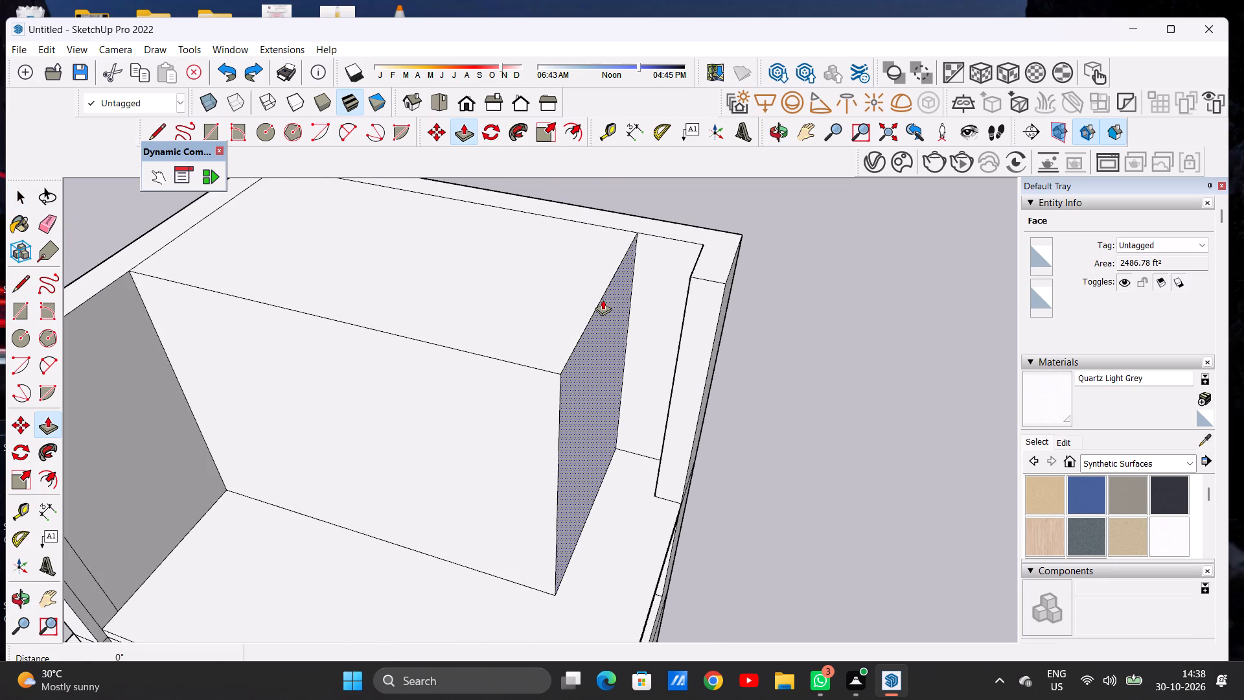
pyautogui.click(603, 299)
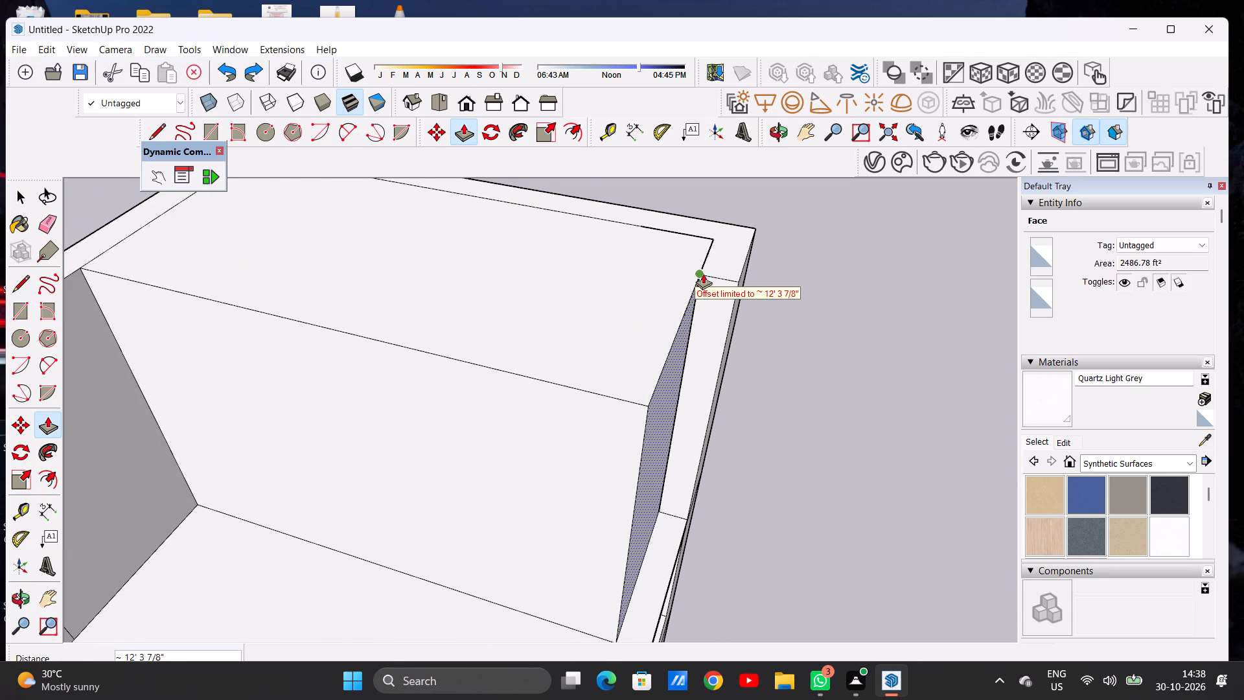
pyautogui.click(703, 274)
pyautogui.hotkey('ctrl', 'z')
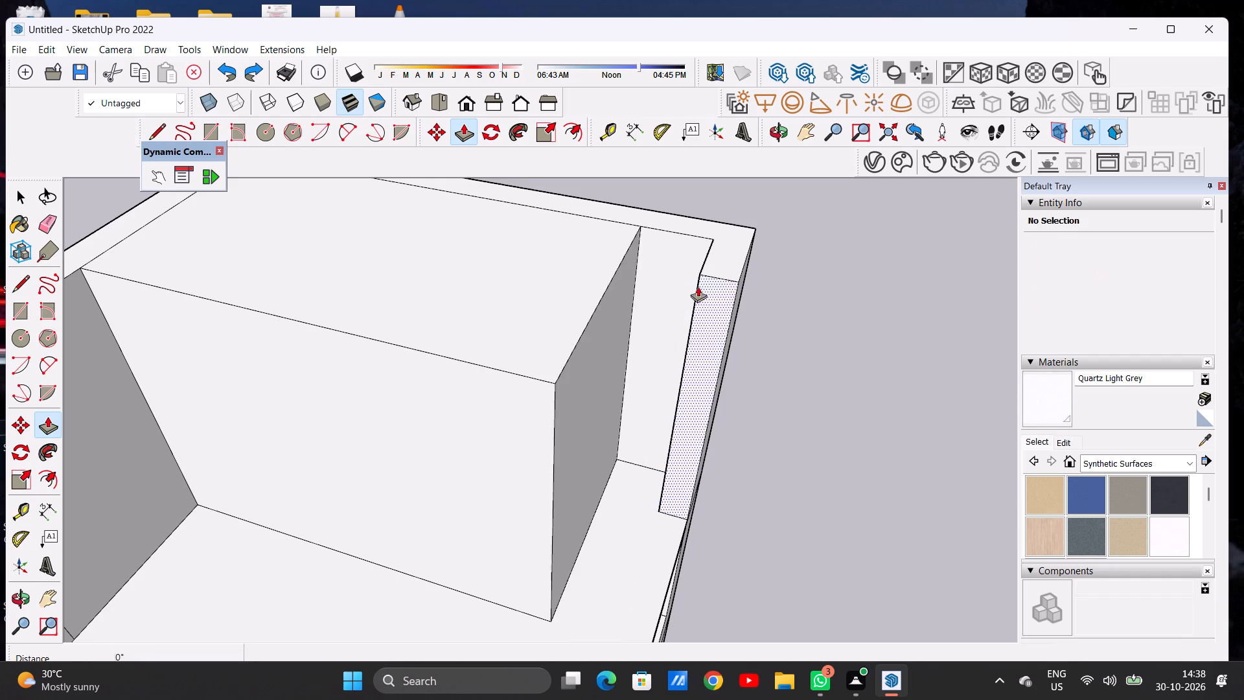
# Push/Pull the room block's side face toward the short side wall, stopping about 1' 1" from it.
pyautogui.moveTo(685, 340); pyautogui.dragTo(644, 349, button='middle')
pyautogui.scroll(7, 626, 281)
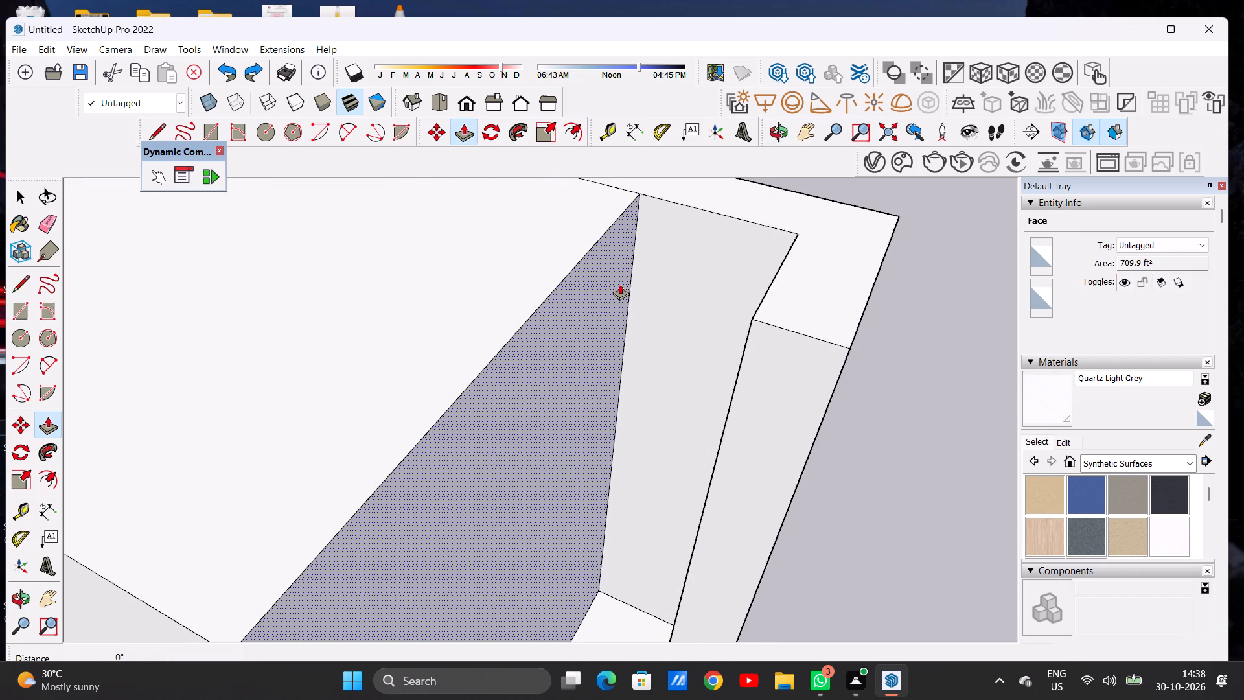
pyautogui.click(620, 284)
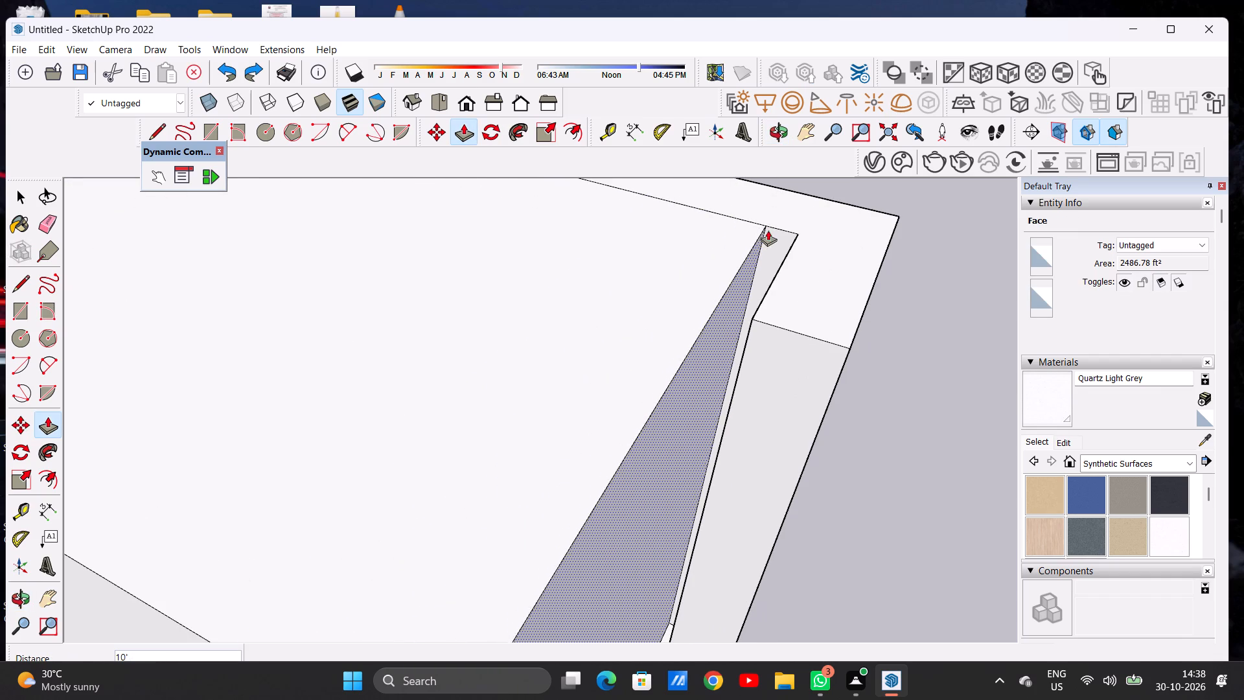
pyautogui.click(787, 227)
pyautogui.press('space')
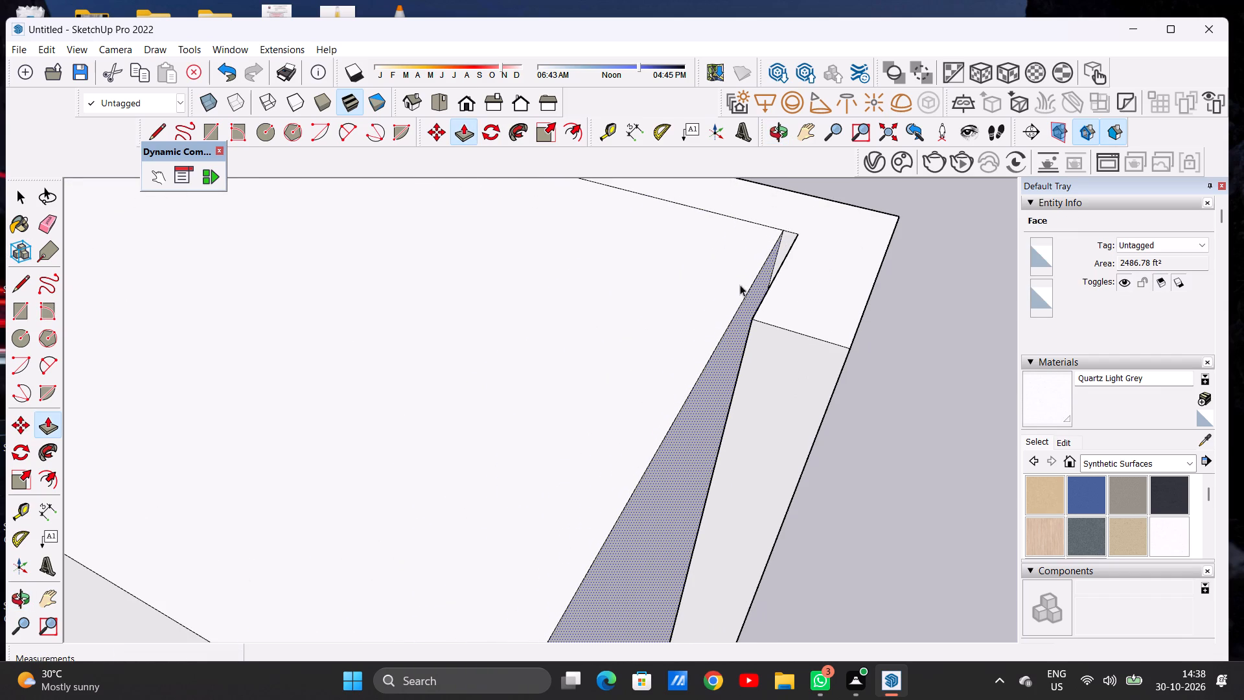
# Examine the widened room block and the narrow gap beside the short top-storey side wall.
pyautogui.scroll(-9, 739, 318)
pyautogui.scroll(2, 725, 331)
pyautogui.scroll(-3, 721, 335)
pyautogui.moveTo(689, 427); pyautogui.dragTo(779, 274, button='middle')
pyautogui.scroll(-8, 656, 355)
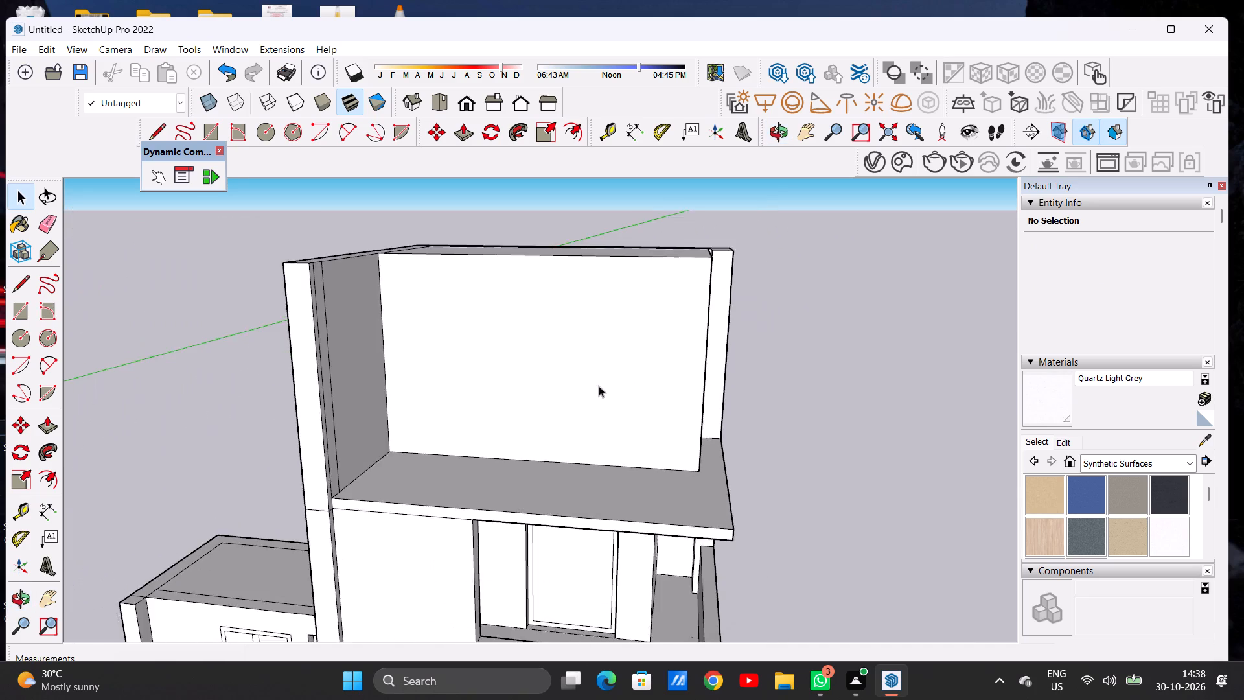
pyautogui.moveTo(599, 386); pyautogui.dragTo(669, 336, button='middle')
pyautogui.scroll(-10, 546, 354)
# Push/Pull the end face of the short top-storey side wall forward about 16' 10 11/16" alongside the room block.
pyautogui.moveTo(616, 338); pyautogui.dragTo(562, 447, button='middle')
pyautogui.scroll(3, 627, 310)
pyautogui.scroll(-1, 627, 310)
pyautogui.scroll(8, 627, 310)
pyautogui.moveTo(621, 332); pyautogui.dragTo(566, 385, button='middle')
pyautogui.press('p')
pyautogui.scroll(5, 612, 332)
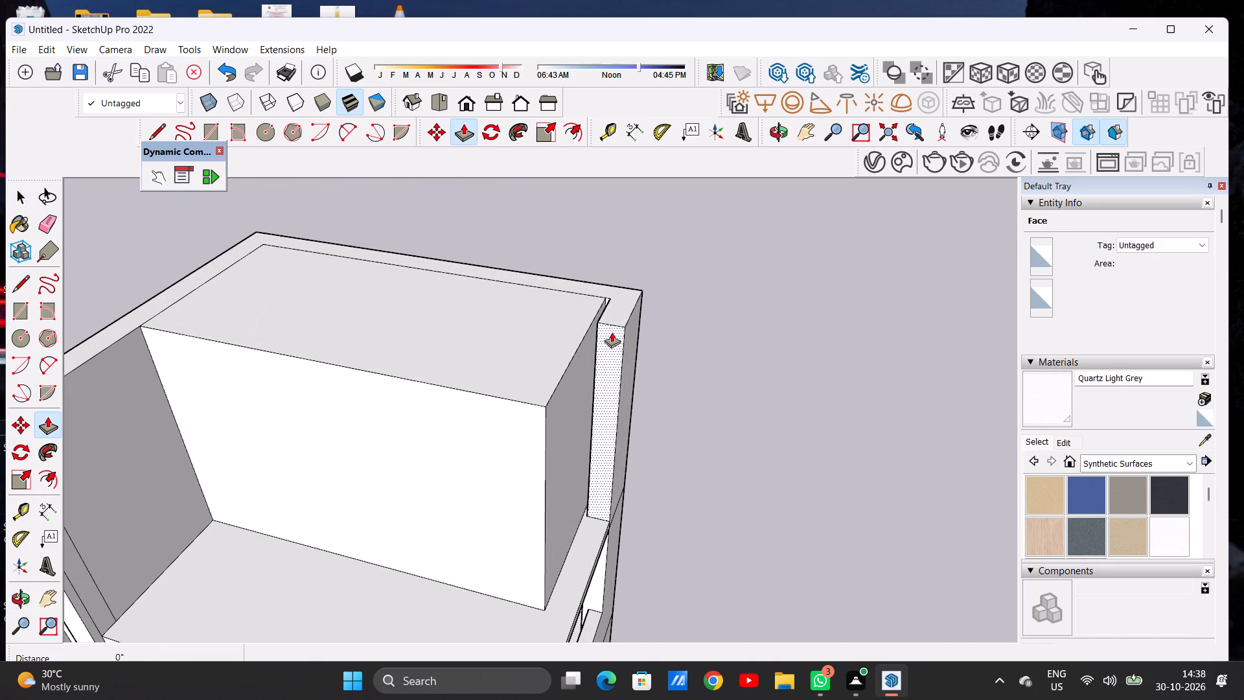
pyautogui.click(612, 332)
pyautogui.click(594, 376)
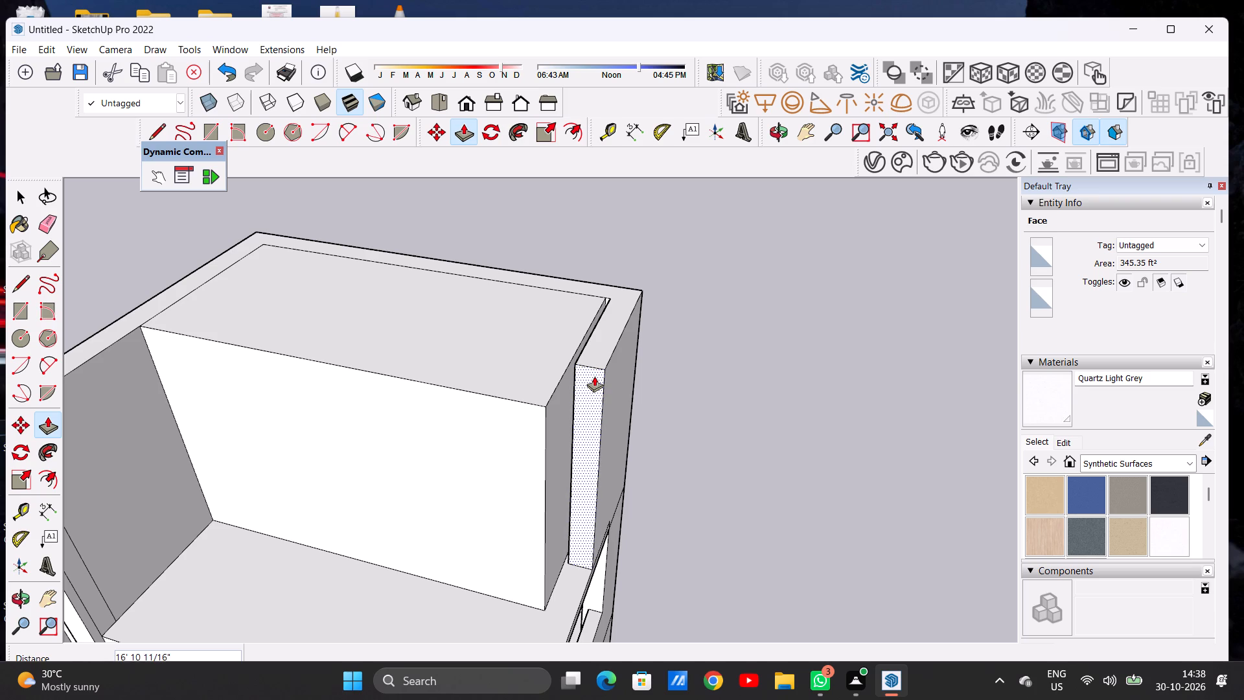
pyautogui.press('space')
# Examine the top storey's front, the partly extended side wall and the slab overhang from several angles.
pyautogui.scroll(-18, 572, 314)
pyautogui.moveTo(561, 401); pyautogui.dragTo(667, 307, button='middle')
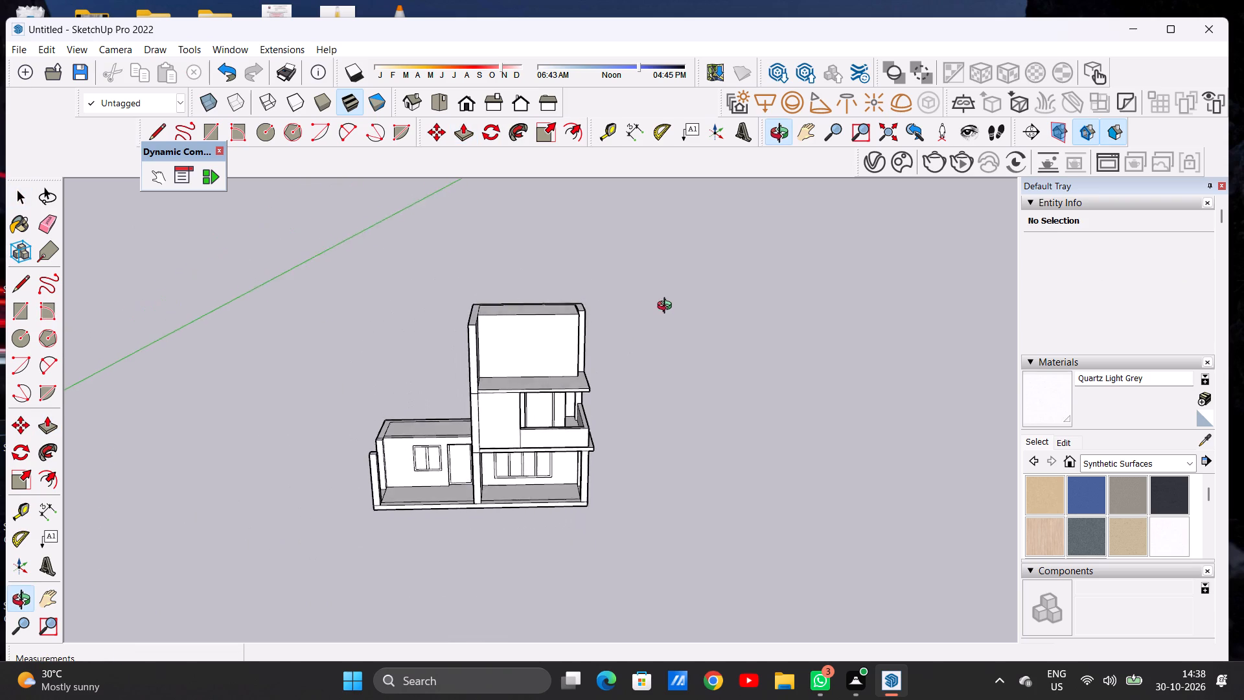
pyautogui.moveTo(667, 307); pyautogui.dragTo(665, 303, button='middle')
pyautogui.moveTo(601, 367); pyautogui.dragTo(577, 329, button='middle')
pyautogui.scroll(6, 586, 343)
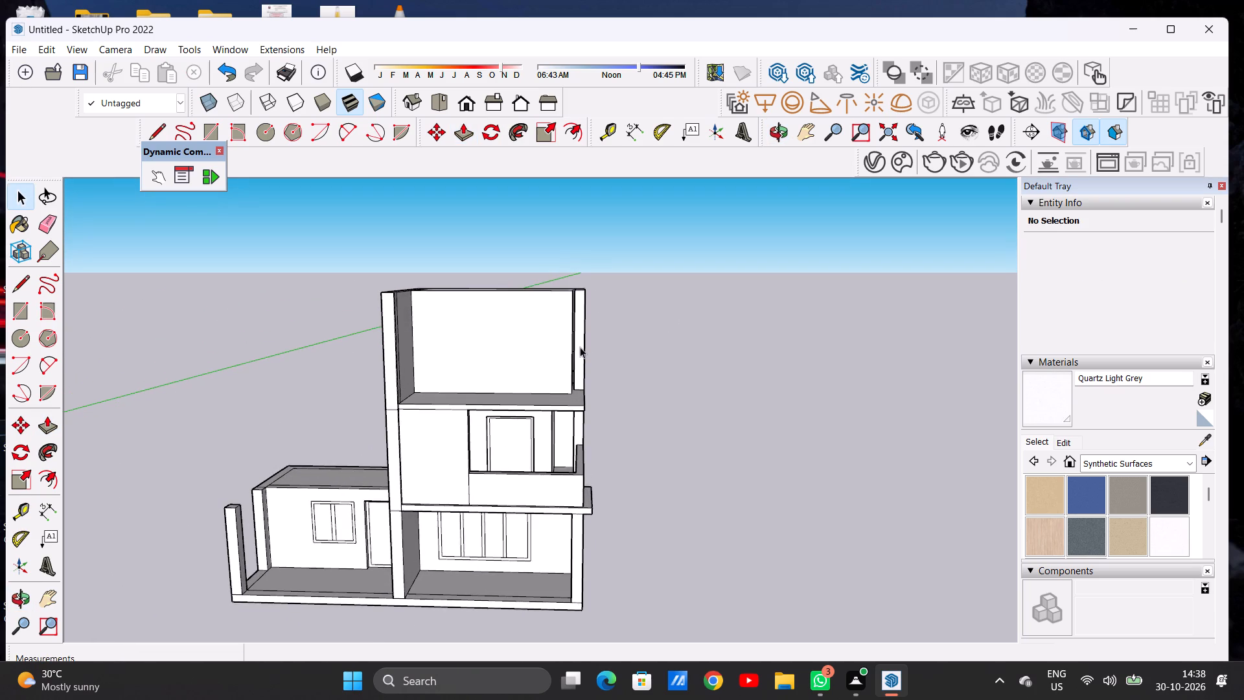
pyautogui.moveTo(569, 350); pyautogui.dragTo(601, 342, button='middle')
pyautogui.scroll(6, 570, 371)
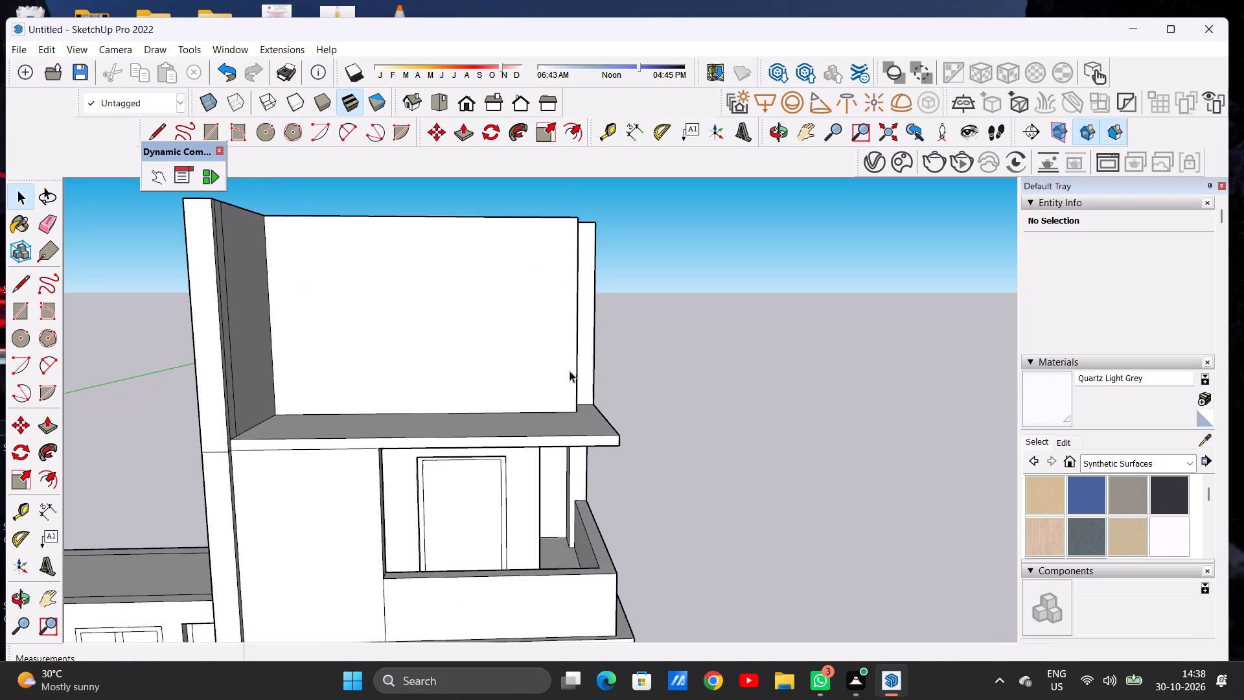
pyautogui.scroll(-6, 543, 369)
pyautogui.moveTo(548, 380); pyautogui.dragTo(542, 367, button='middle')
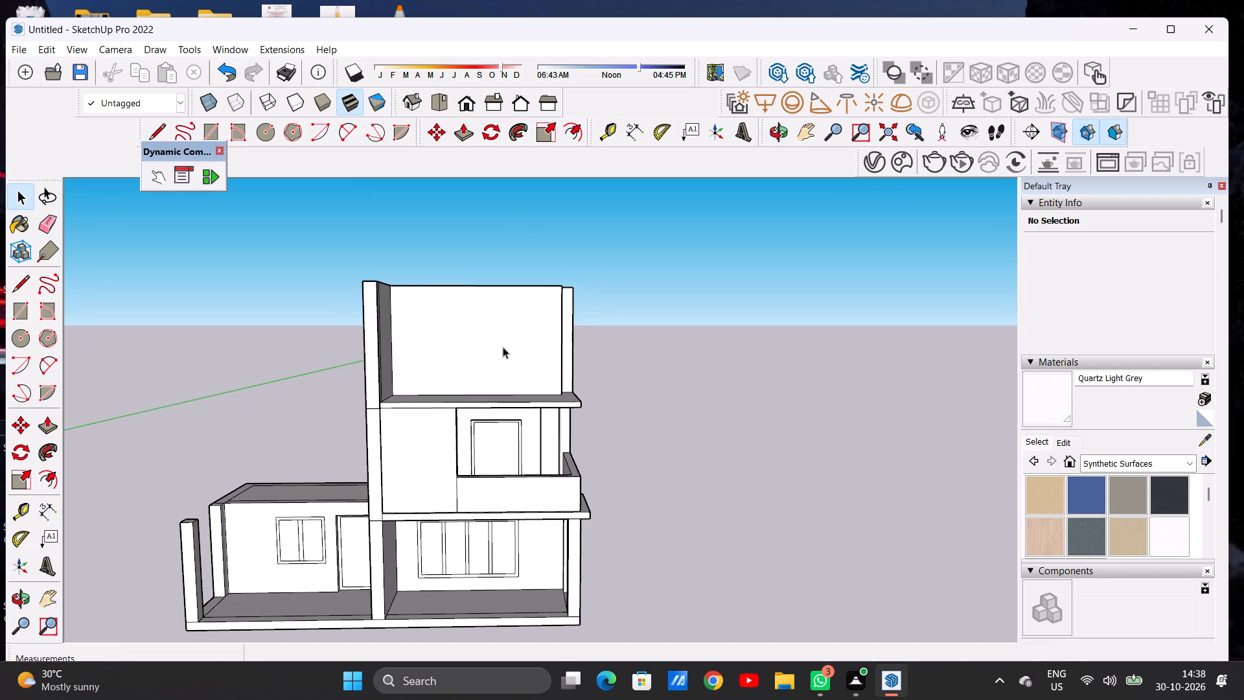
pyautogui.moveTo(509, 320); pyautogui.dragTo(509, 456, button='middle')
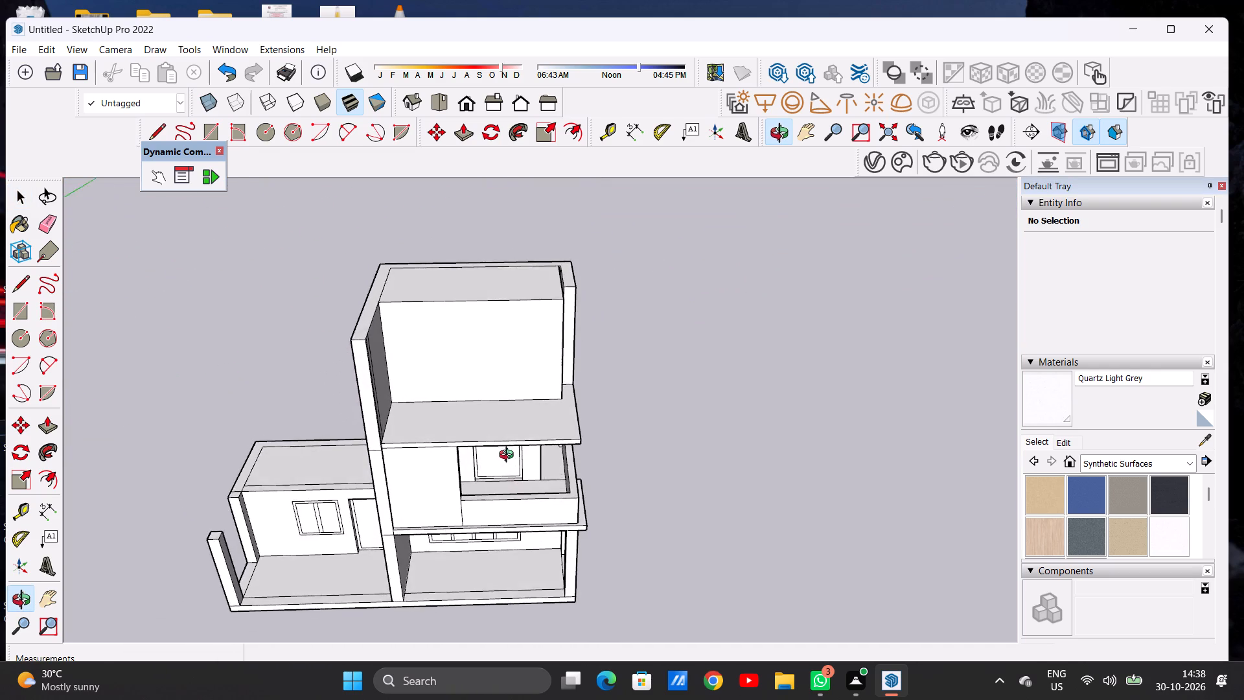
pyautogui.moveTo(509, 456); pyautogui.dragTo(492, 512, button='middle')
pyautogui.moveTo(476, 388); pyautogui.dragTo(485, 279, button='middle')
pyautogui.scroll(6, 483, 304)
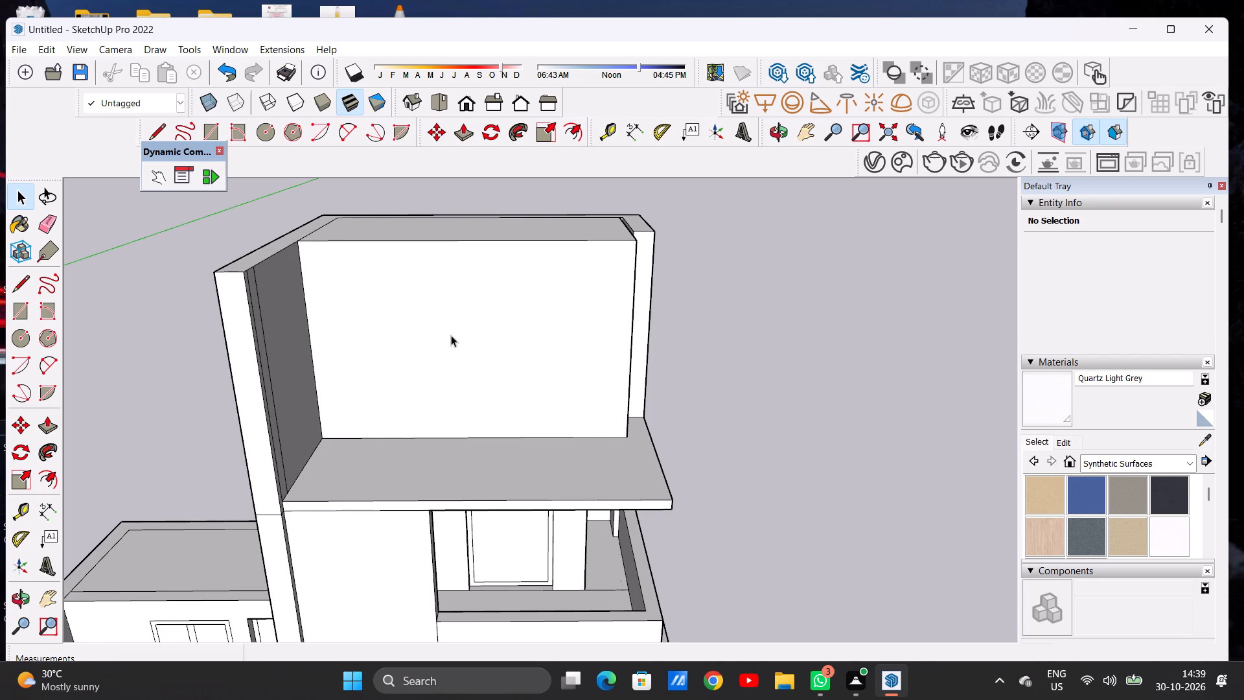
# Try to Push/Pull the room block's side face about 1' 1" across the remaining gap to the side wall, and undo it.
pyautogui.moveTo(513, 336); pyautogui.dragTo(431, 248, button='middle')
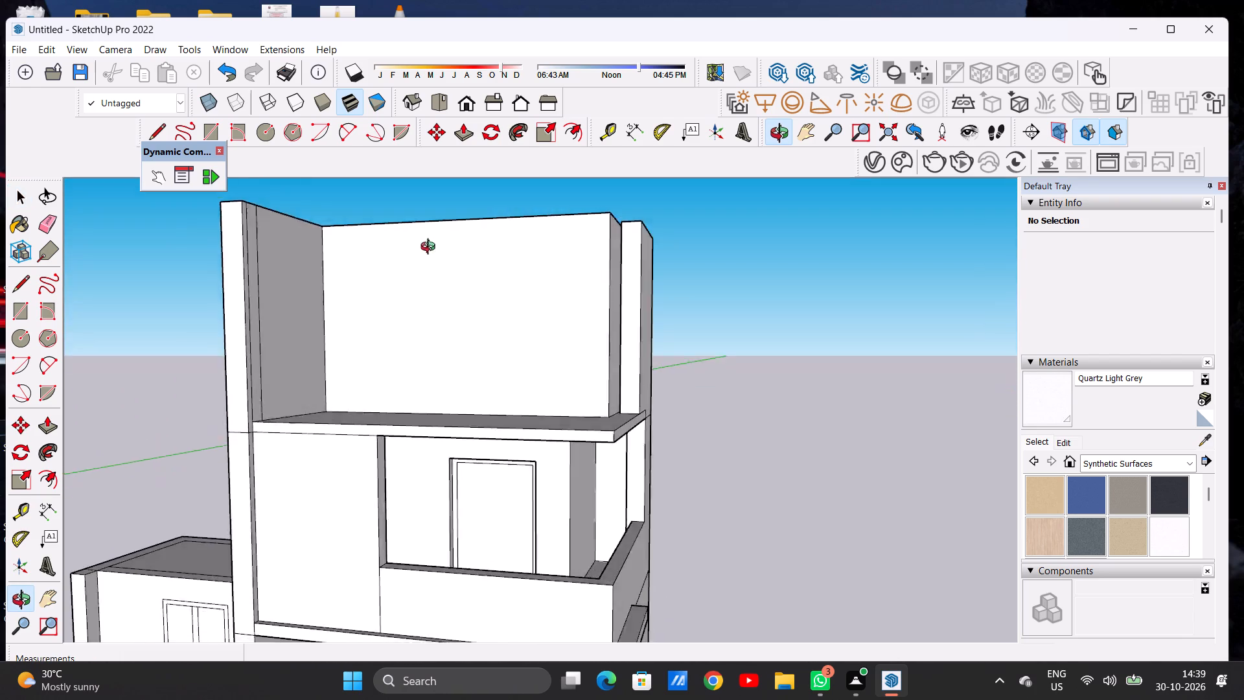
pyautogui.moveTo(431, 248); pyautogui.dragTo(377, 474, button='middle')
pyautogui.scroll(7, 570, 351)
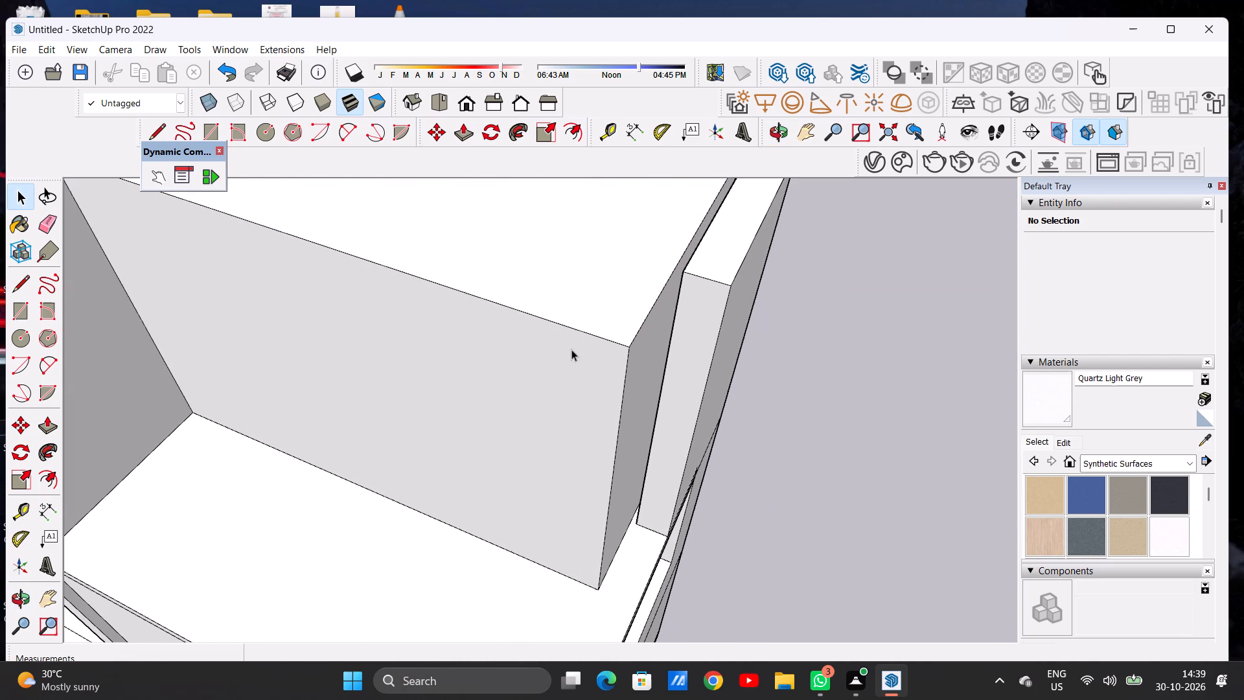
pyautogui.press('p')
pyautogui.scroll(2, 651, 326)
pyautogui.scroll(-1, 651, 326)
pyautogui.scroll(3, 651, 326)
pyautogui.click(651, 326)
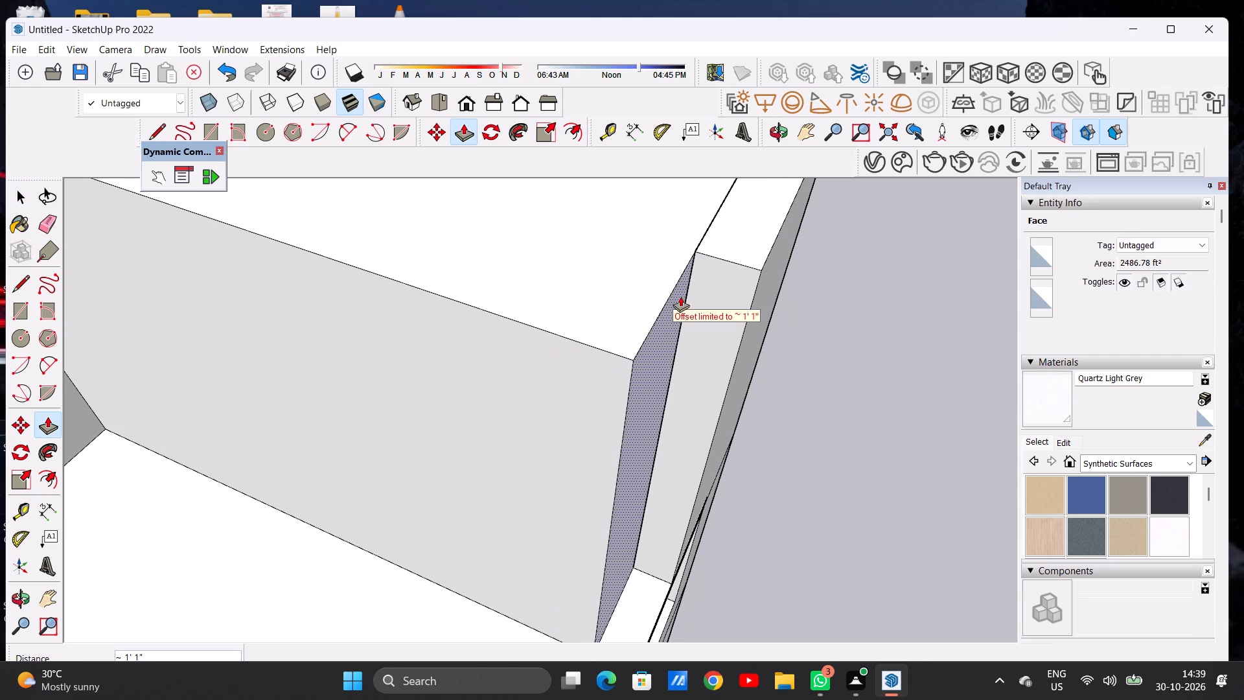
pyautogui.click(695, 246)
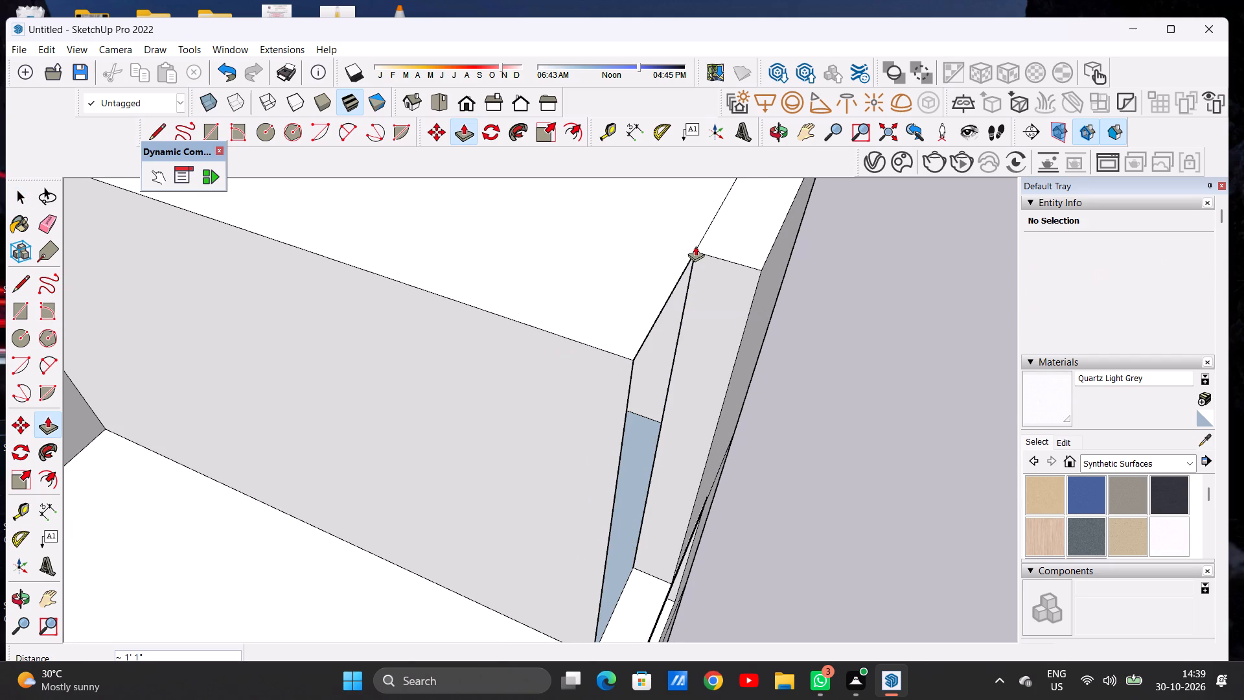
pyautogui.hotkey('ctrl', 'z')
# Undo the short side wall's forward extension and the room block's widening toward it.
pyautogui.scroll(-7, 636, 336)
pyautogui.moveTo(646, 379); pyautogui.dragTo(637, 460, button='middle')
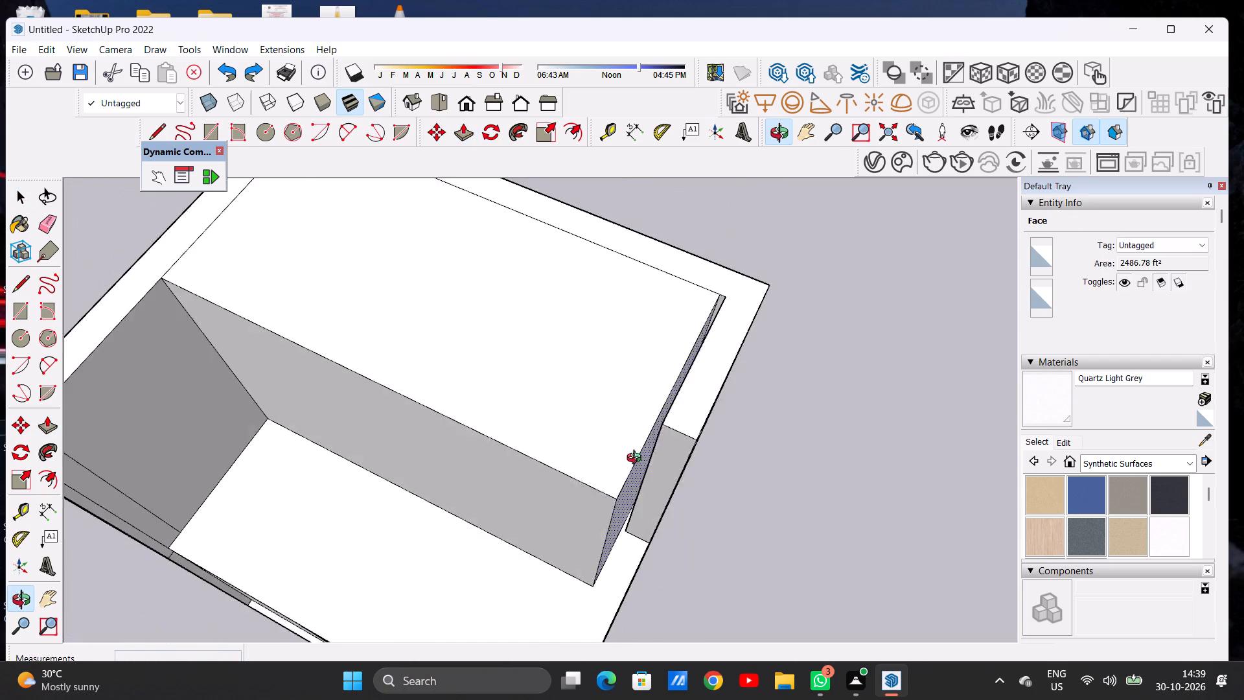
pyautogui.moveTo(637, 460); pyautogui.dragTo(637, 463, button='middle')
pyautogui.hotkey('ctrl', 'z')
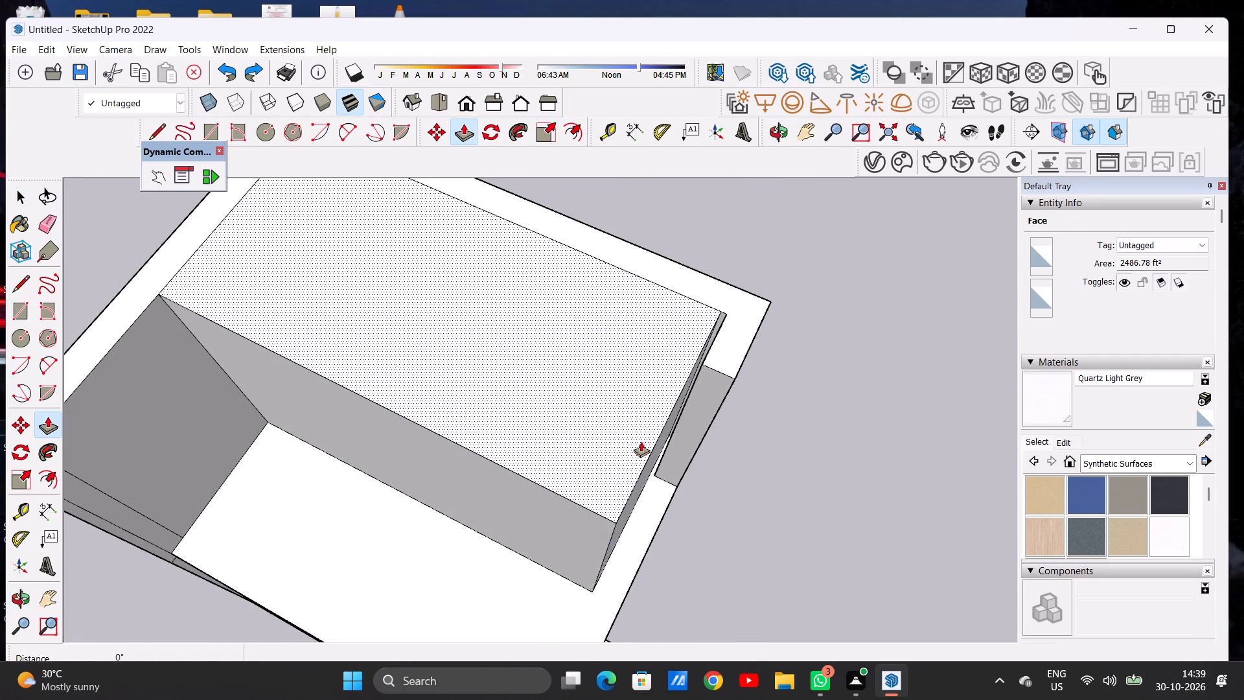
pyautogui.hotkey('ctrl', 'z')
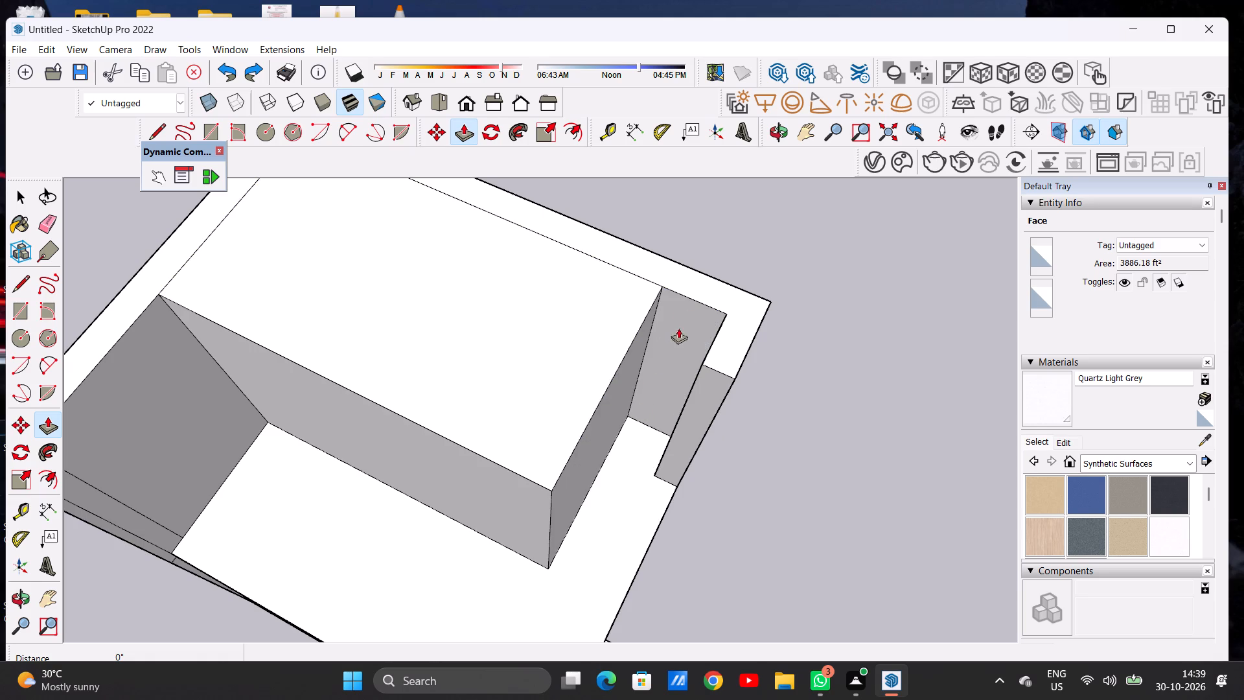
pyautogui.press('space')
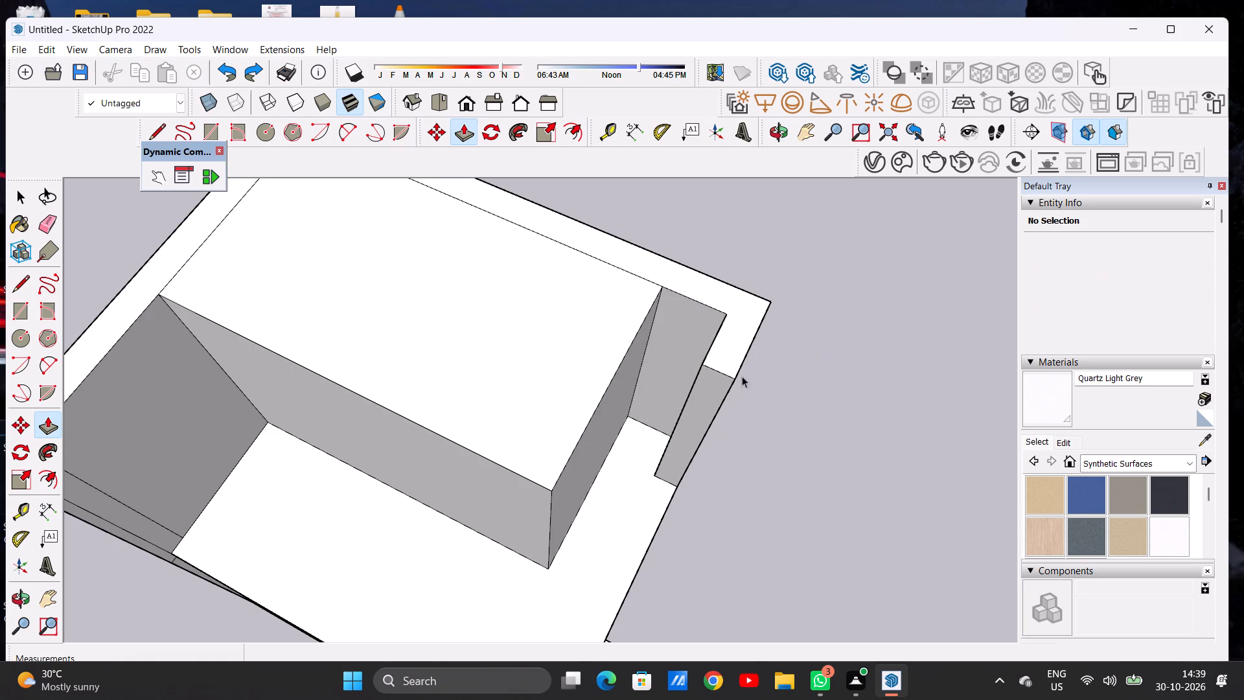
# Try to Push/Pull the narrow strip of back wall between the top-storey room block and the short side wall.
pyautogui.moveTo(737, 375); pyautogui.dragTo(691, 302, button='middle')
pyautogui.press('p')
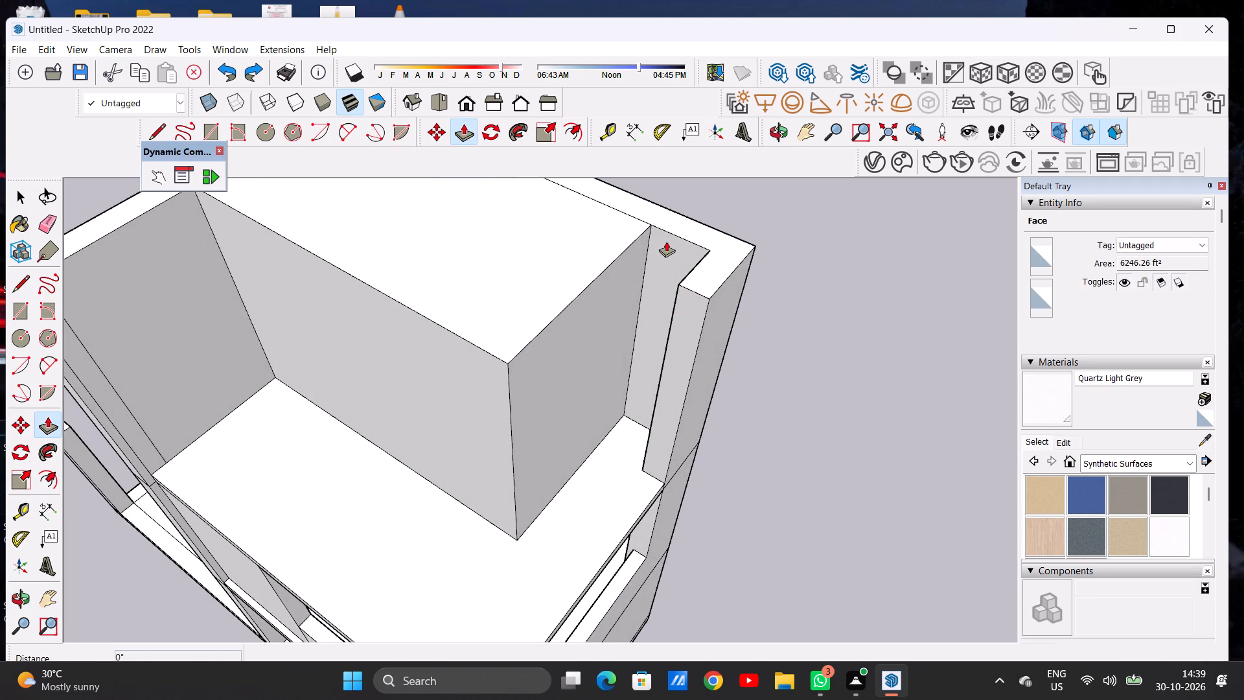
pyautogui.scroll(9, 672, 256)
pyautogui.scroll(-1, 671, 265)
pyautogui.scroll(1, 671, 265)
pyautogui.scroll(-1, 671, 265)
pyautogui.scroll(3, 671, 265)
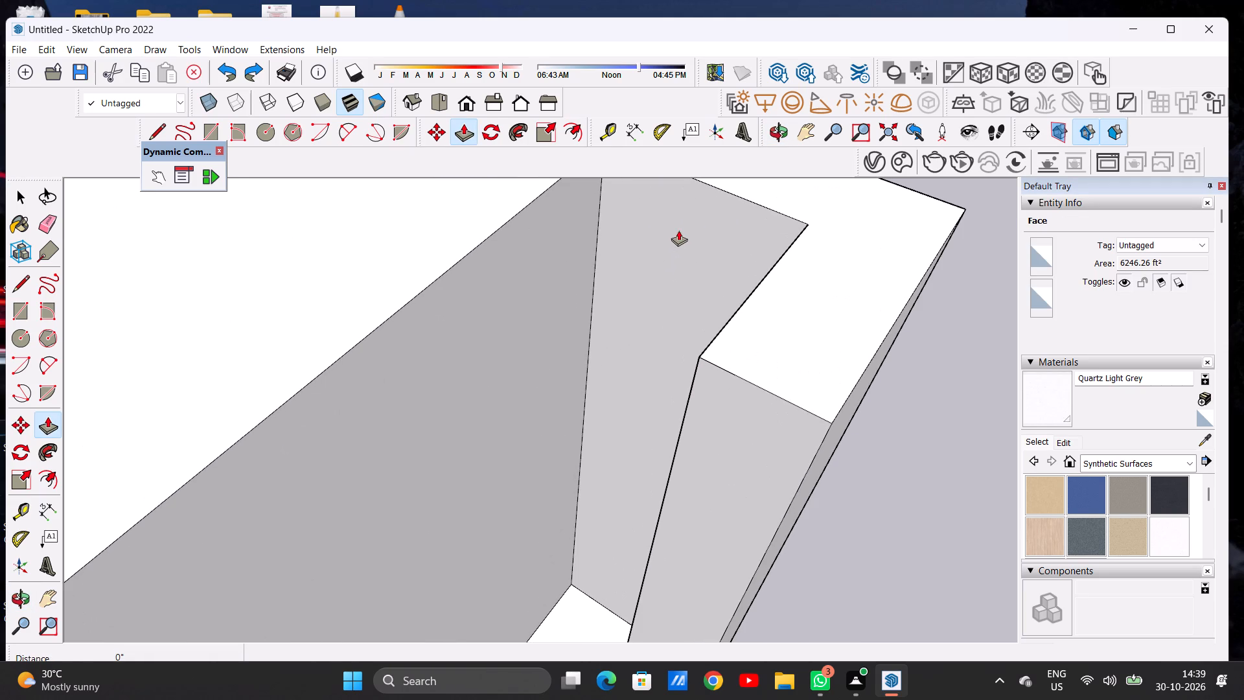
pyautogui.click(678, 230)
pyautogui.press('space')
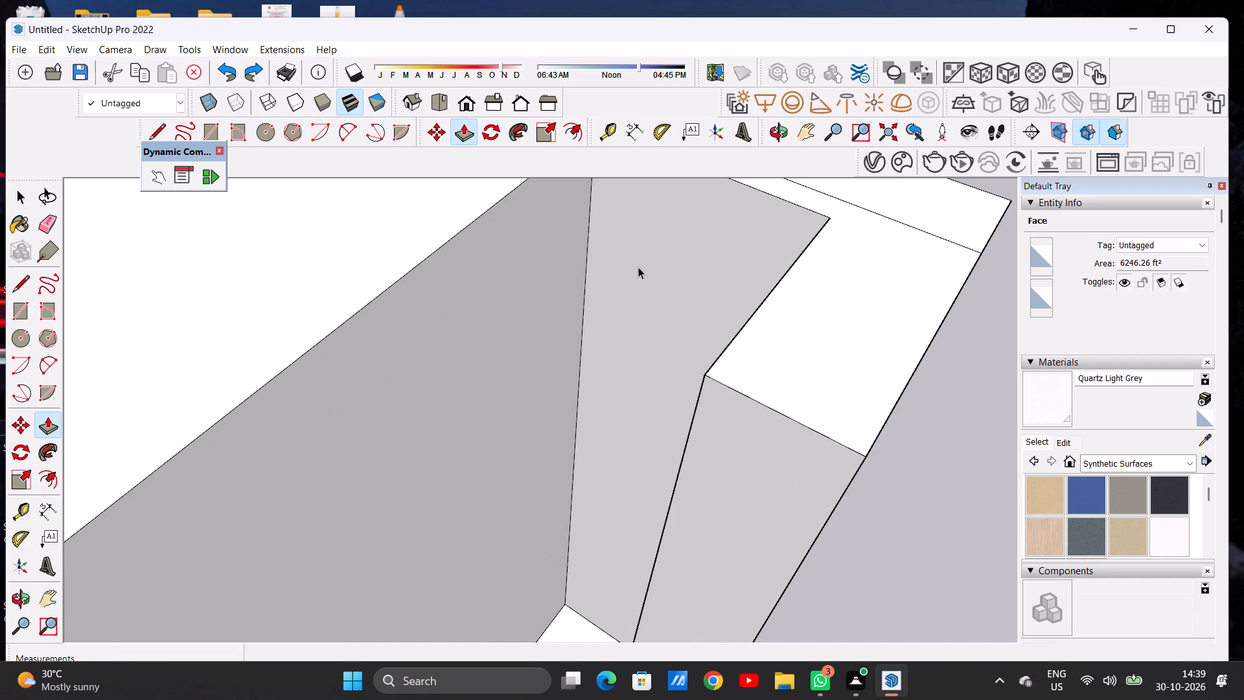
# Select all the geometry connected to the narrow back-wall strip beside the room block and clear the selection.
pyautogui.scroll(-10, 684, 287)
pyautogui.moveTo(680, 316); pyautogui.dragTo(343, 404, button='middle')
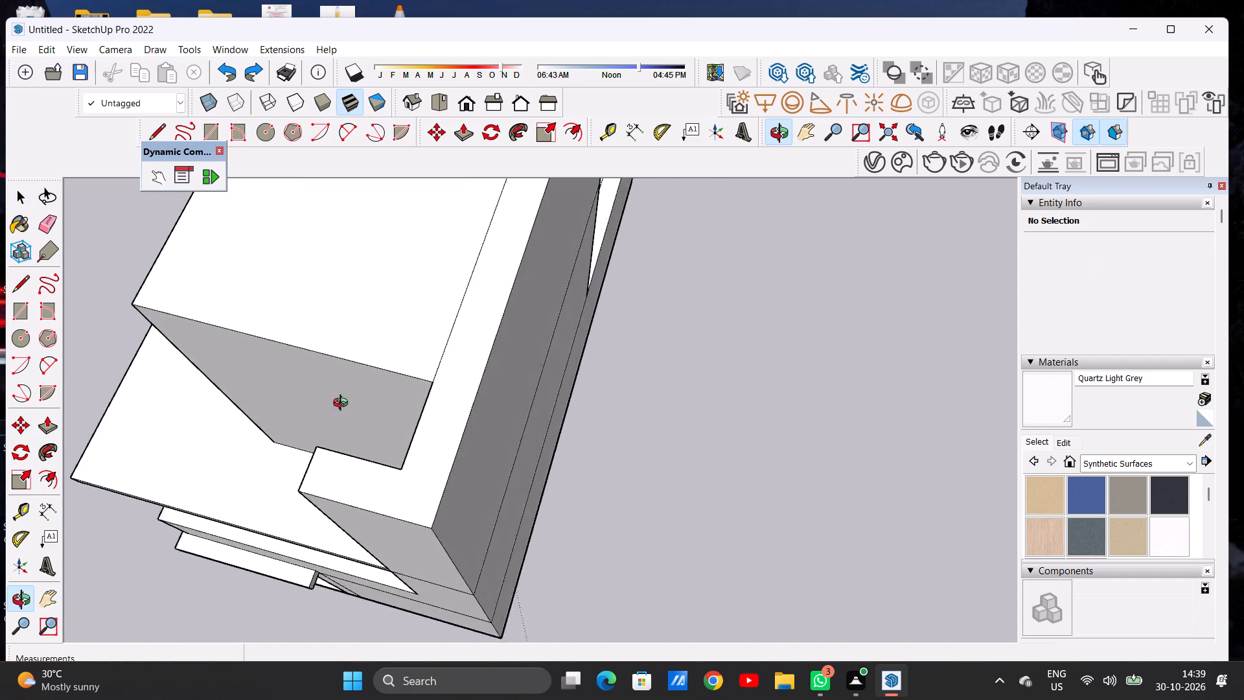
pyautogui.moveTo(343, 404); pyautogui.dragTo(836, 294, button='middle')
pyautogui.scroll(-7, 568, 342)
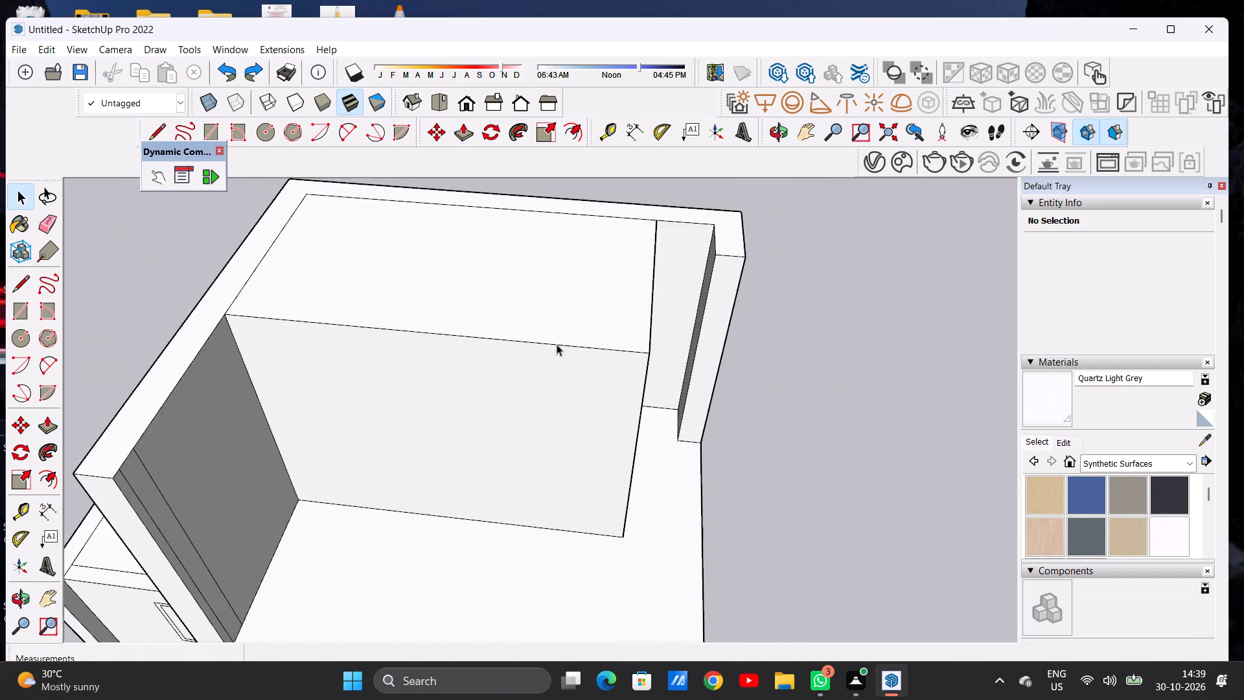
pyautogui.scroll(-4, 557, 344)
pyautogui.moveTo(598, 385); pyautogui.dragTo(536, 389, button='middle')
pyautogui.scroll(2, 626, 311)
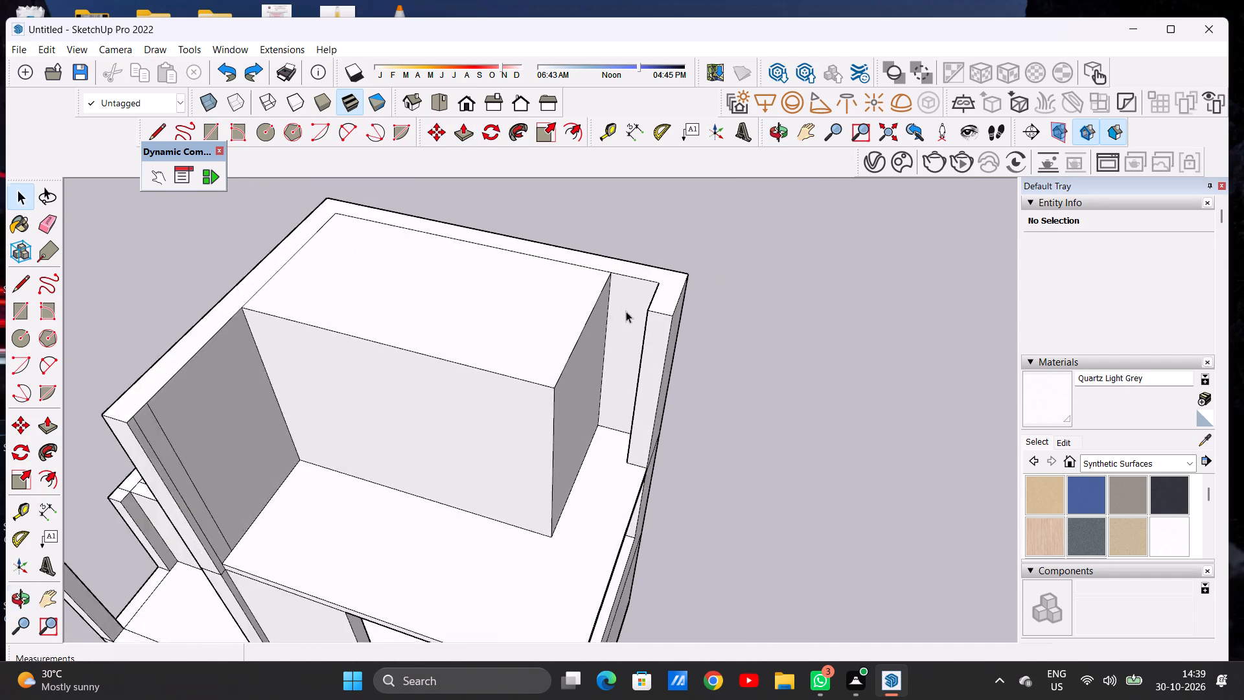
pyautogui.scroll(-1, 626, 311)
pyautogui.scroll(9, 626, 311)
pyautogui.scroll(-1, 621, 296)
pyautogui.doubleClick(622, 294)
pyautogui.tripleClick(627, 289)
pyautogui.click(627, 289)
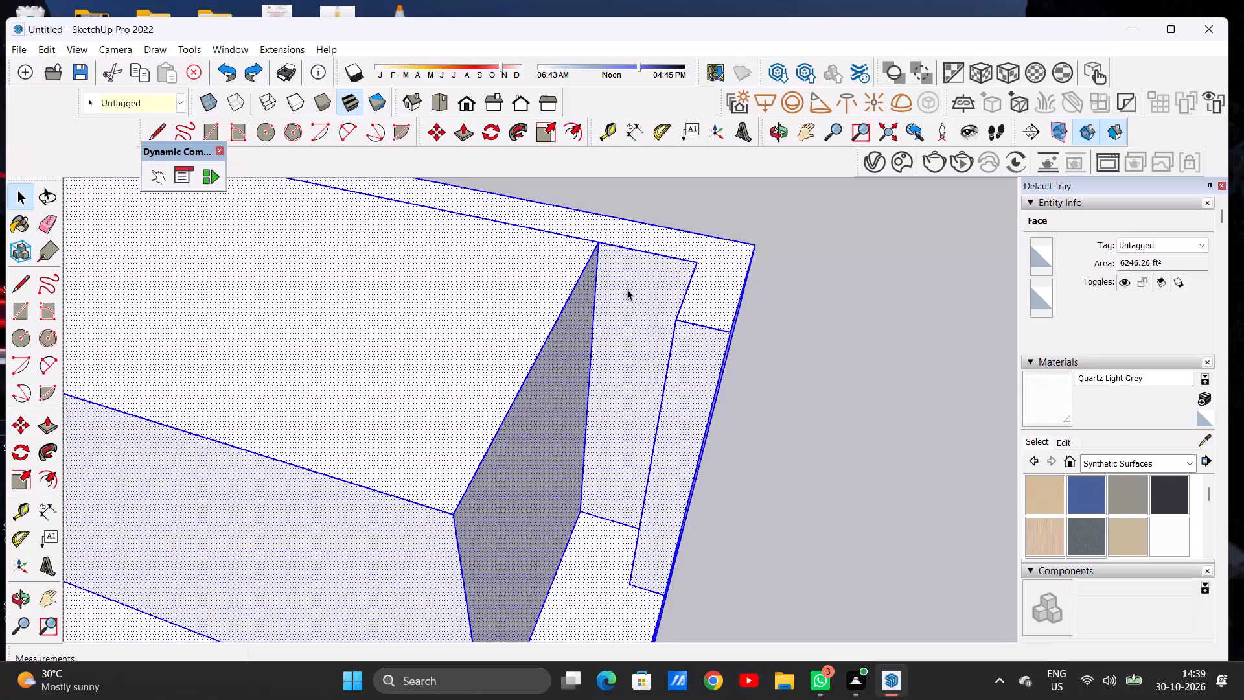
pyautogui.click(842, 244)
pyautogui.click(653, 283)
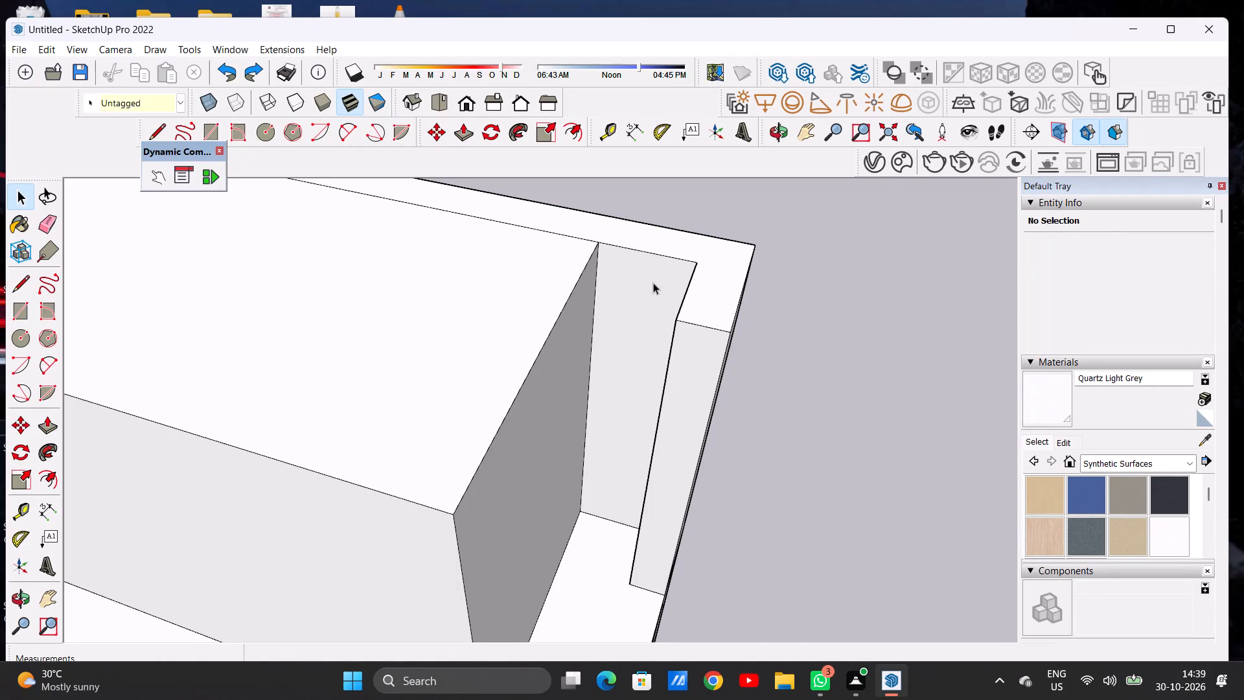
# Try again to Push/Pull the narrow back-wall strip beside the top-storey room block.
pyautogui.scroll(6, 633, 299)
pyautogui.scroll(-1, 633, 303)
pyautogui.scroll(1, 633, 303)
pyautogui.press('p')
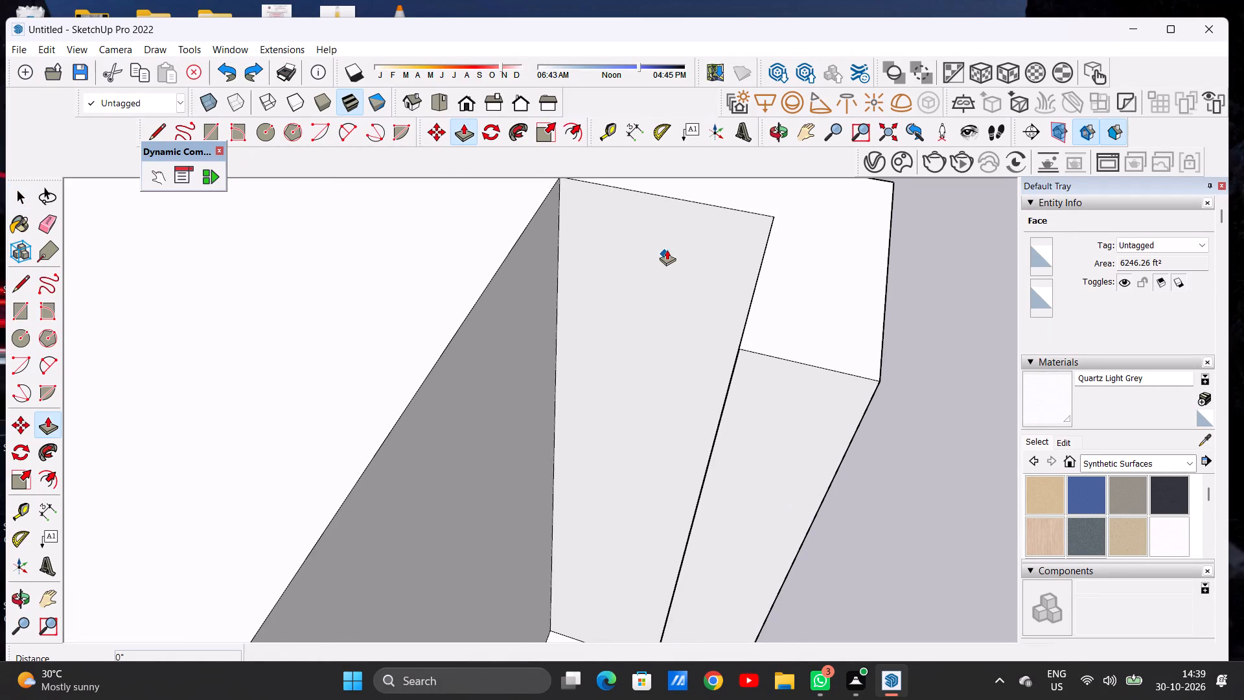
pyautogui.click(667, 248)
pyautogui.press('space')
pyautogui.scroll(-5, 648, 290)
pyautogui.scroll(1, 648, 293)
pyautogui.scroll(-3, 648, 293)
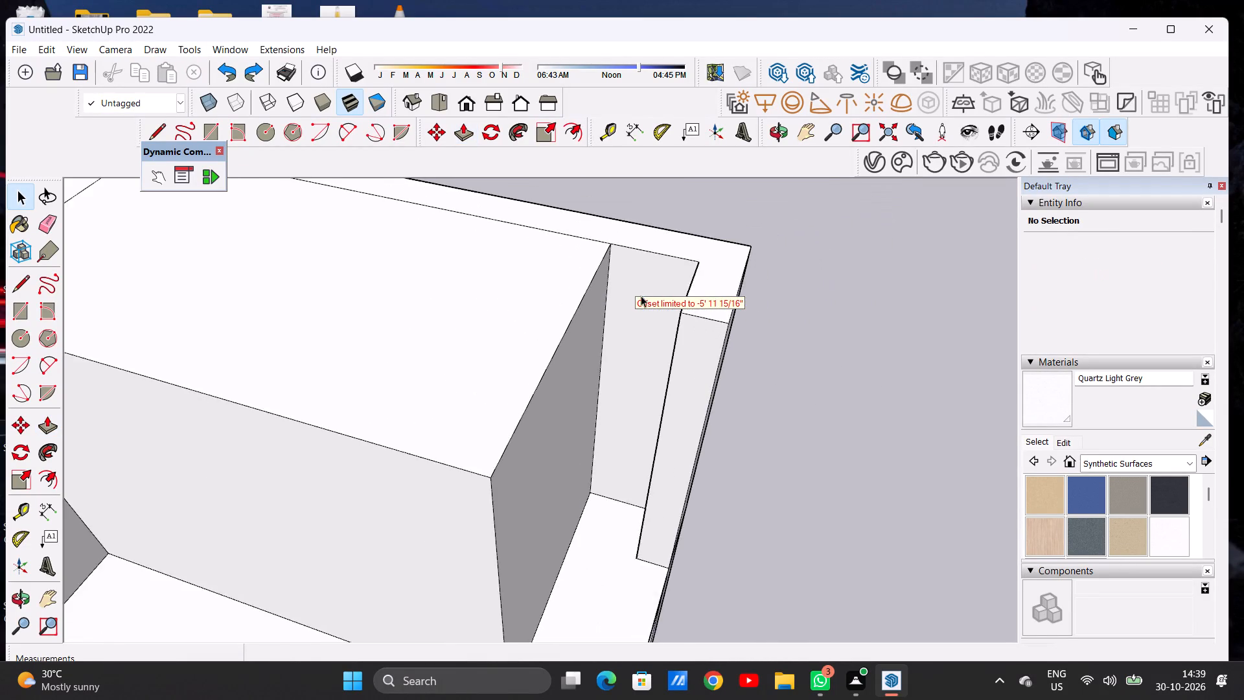
# Undo the Push/Pull that raised the top-storey room block from its floor outline.
pyautogui.scroll(-6, 641, 296)
pyautogui.moveTo(628, 356); pyautogui.dragTo(632, 341, button='middle')
pyautogui.hotkey('ctrl', 'z')
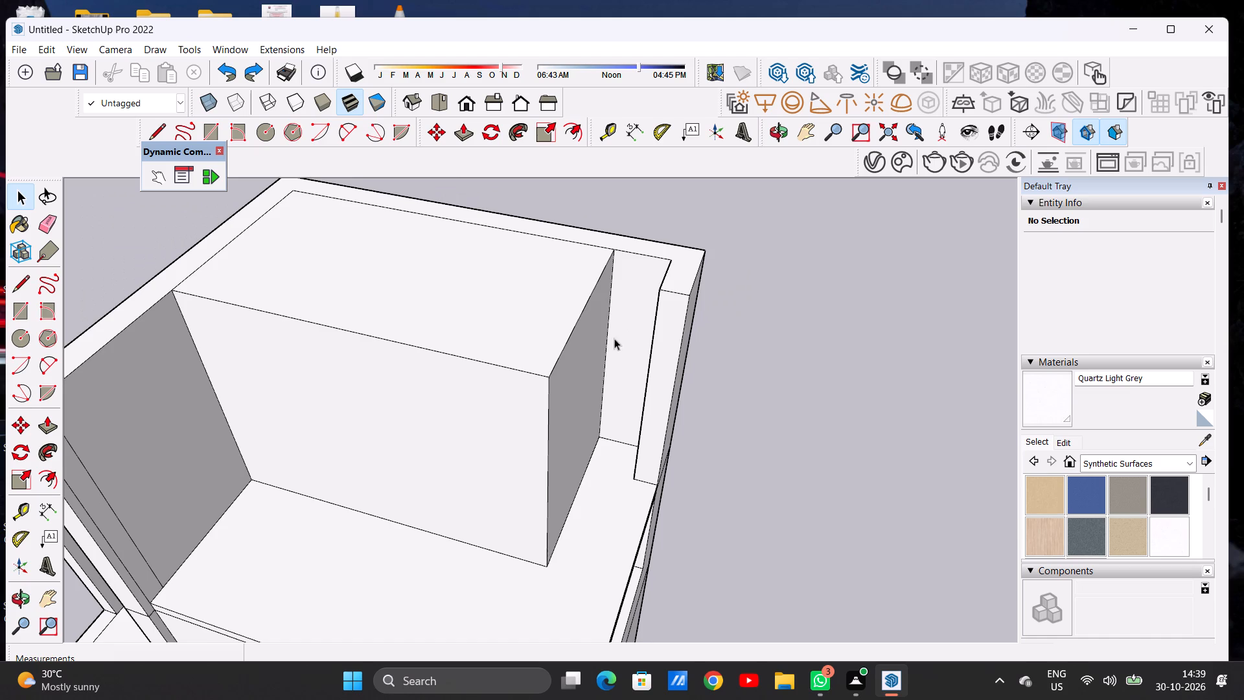
# Examine the open top storey, its floor outline and the short side wall from above and the front.
pyautogui.scroll(-16, 601, 328)
pyautogui.moveTo(562, 339); pyautogui.dragTo(595, 364, button='middle')
pyautogui.scroll(7, 592, 363)
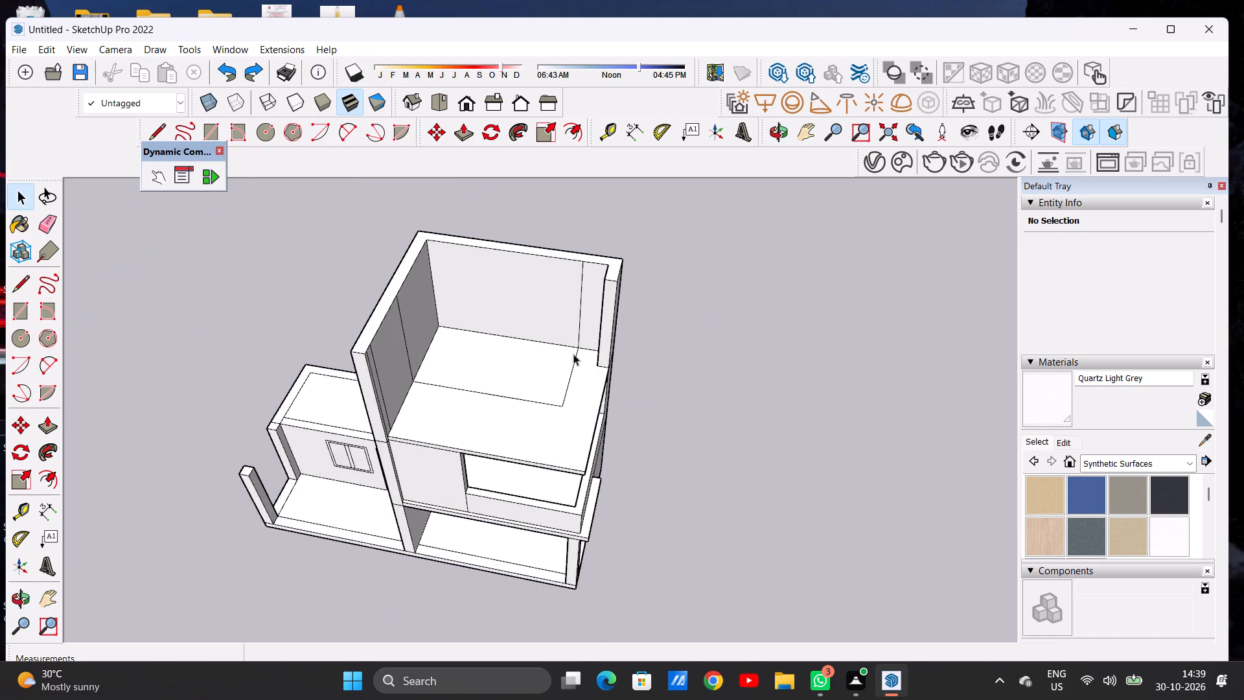
pyautogui.scroll(7, 573, 354)
pyautogui.scroll(-11, 570, 351)
pyautogui.moveTo(555, 391); pyautogui.dragTo(589, 283, button='middle')
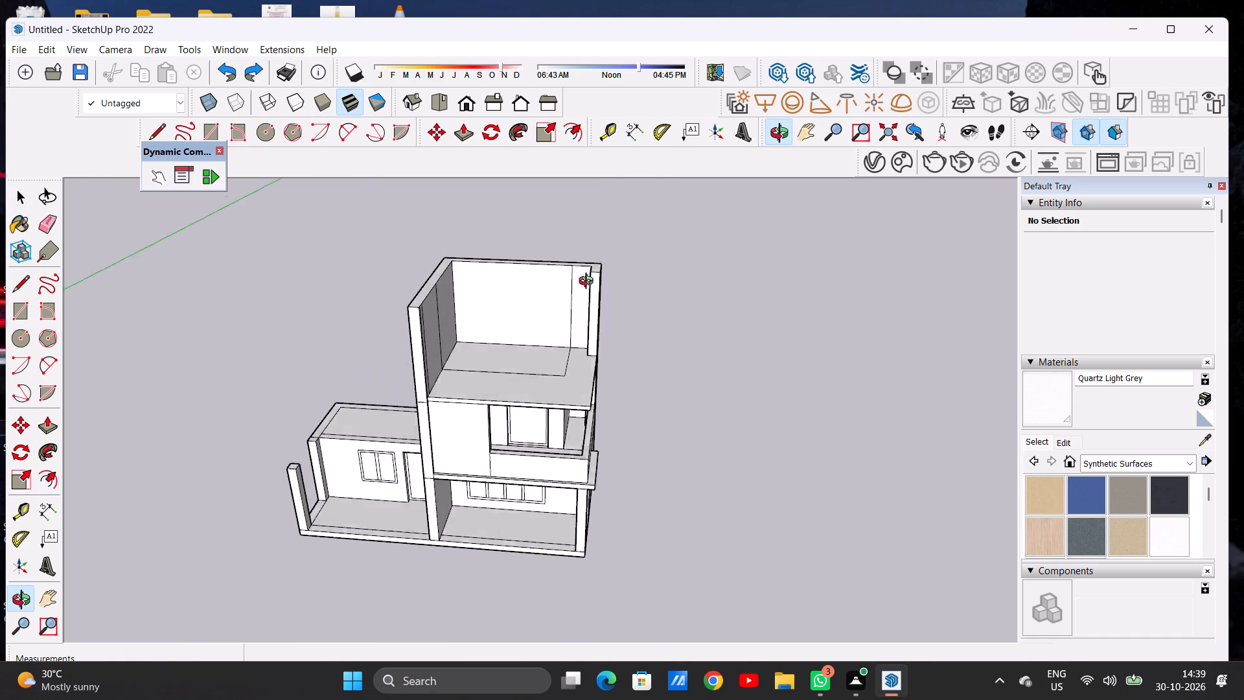
pyautogui.moveTo(589, 283); pyautogui.dragTo(602, 264, button='middle')
pyautogui.moveTo(517, 364); pyautogui.dragTo(539, 335, button='middle')
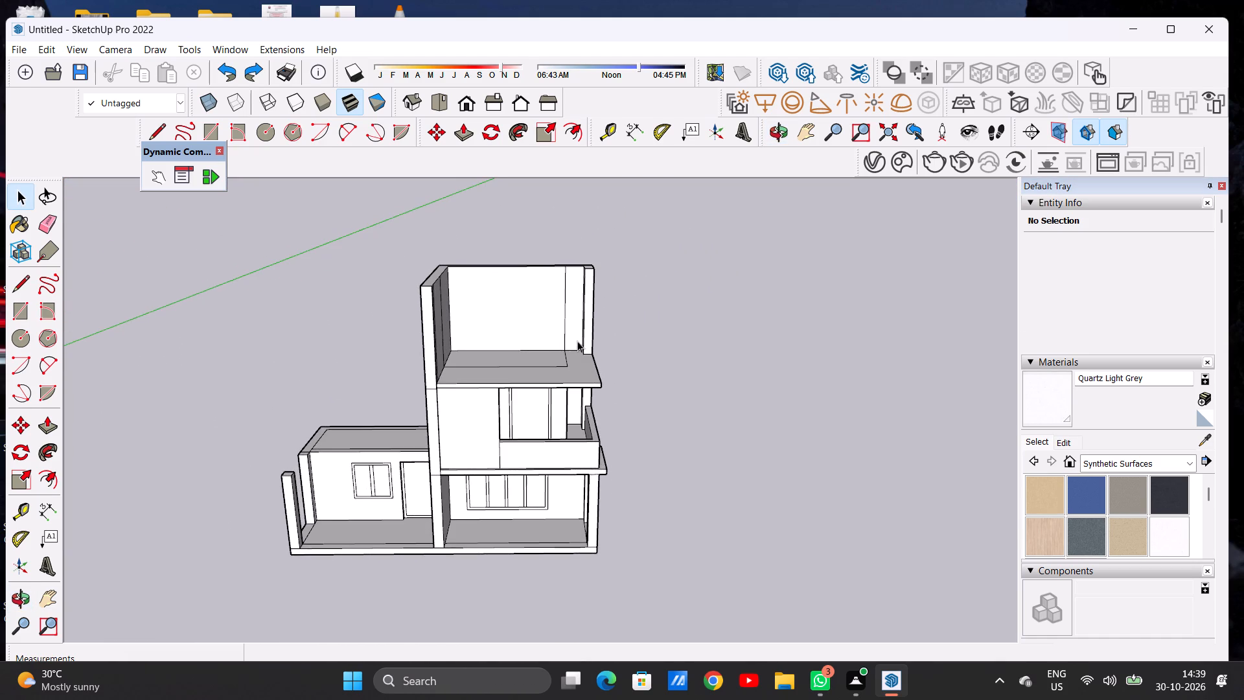
pyautogui.scroll(4, 578, 341)
pyautogui.scroll(-1, 589, 347)
pyautogui.scroll(6, 589, 347)
pyautogui.scroll(-8, 551, 357)
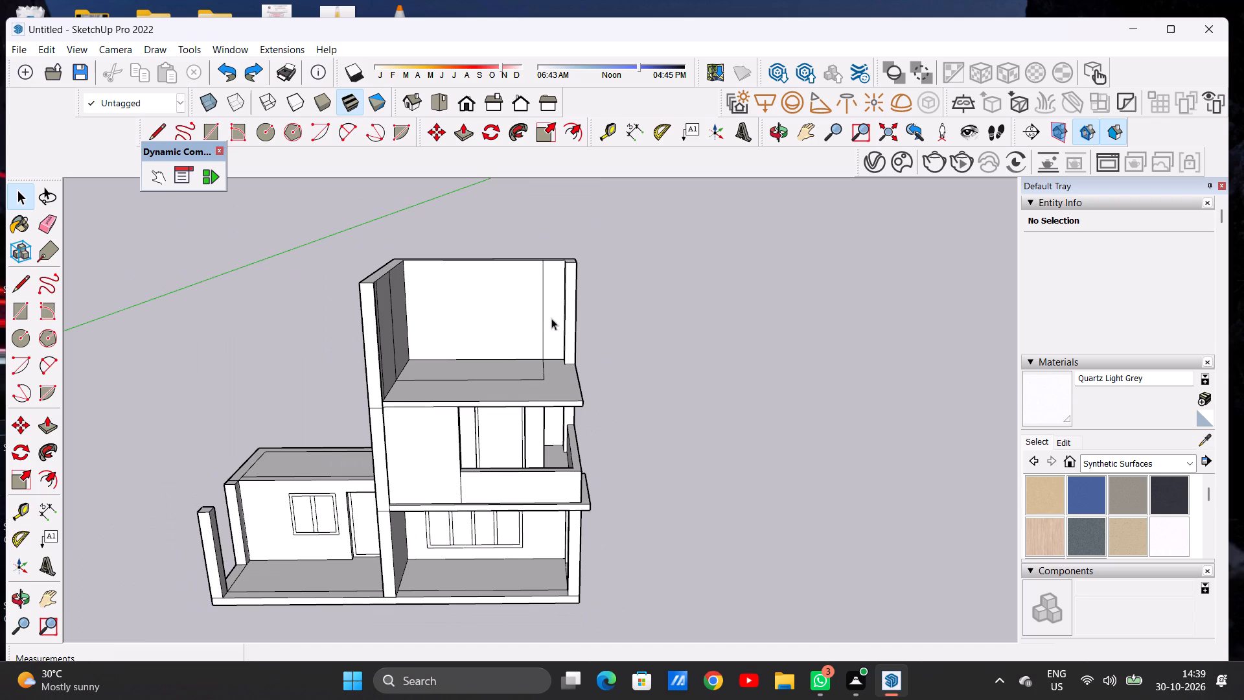
# Push/Pull the inner face of the short top-storey side wall about 1' 6 9/16" inward to thicken it.
pyautogui.moveTo(556, 311); pyautogui.dragTo(594, 444, button='middle')
pyautogui.scroll(10, 544, 235)
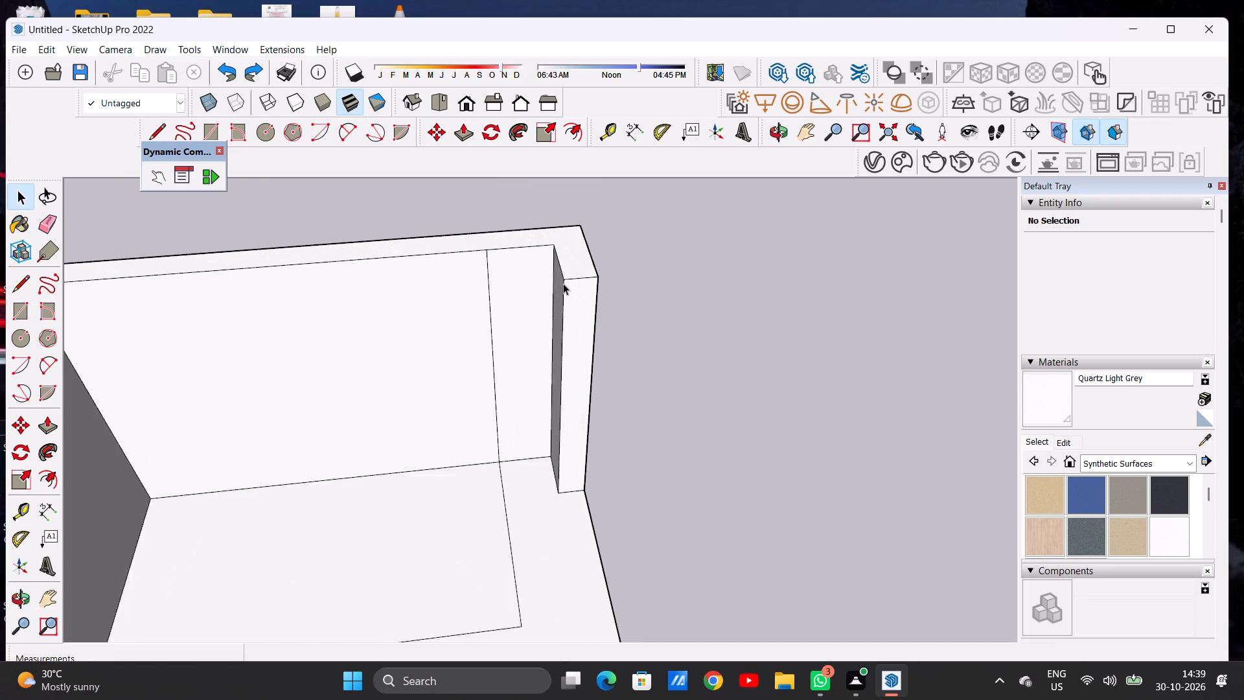
pyautogui.scroll(5, 563, 283)
pyautogui.press('p')
pyautogui.scroll(5, 557, 270)
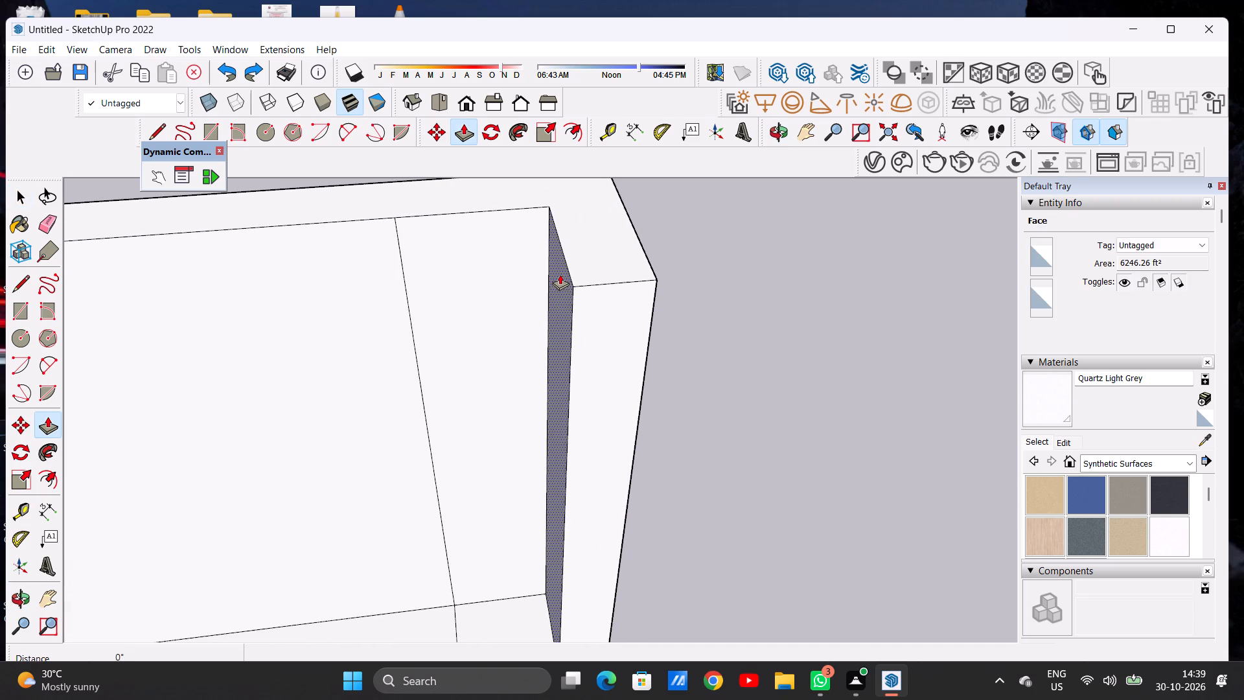
pyautogui.click(564, 279)
pyautogui.click(544, 284)
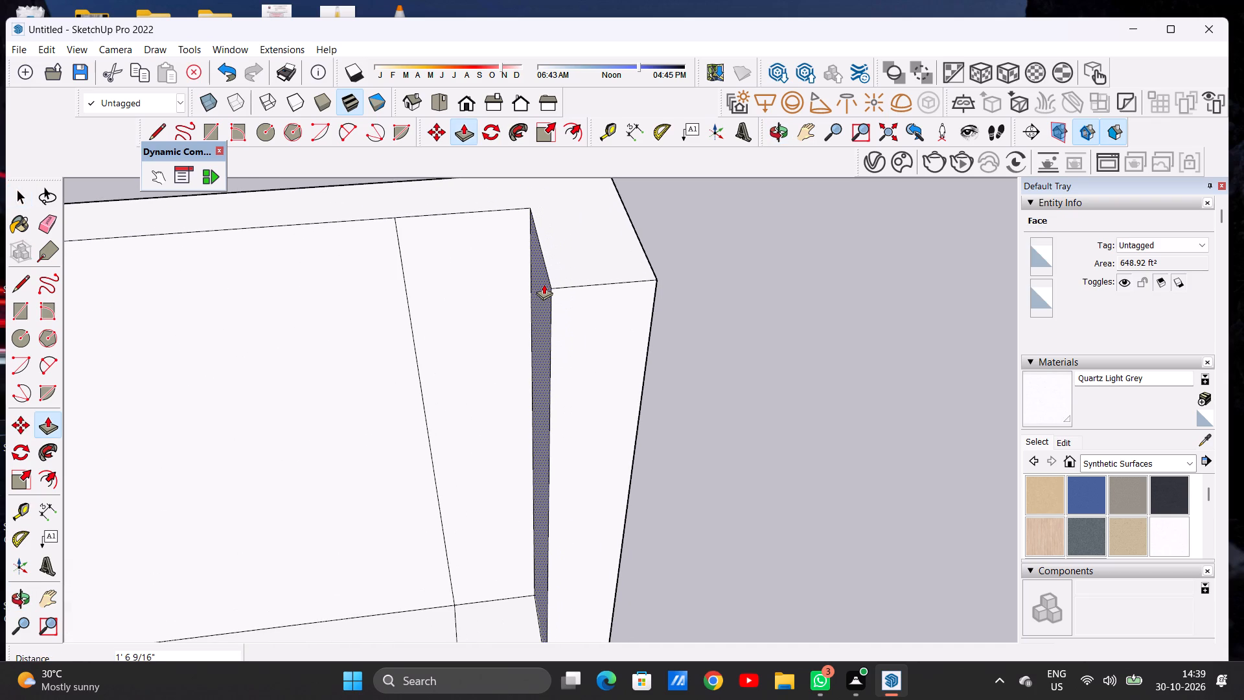
pyautogui.press('space')
# Examine the thickened side wall against the storeys below from several angles and in the Front view.
pyautogui.scroll(-7, 586, 317)
pyautogui.scroll(1, 583, 318)
pyautogui.scroll(-1, 582, 318)
pyautogui.scroll(1, 573, 313)
pyautogui.scroll(-13, 567, 309)
pyautogui.moveTo(558, 402); pyautogui.dragTo(538, 312, button='middle')
pyautogui.scroll(-8, 545, 432)
pyautogui.moveTo(550, 460); pyautogui.dragTo(542, 405, button='middle')
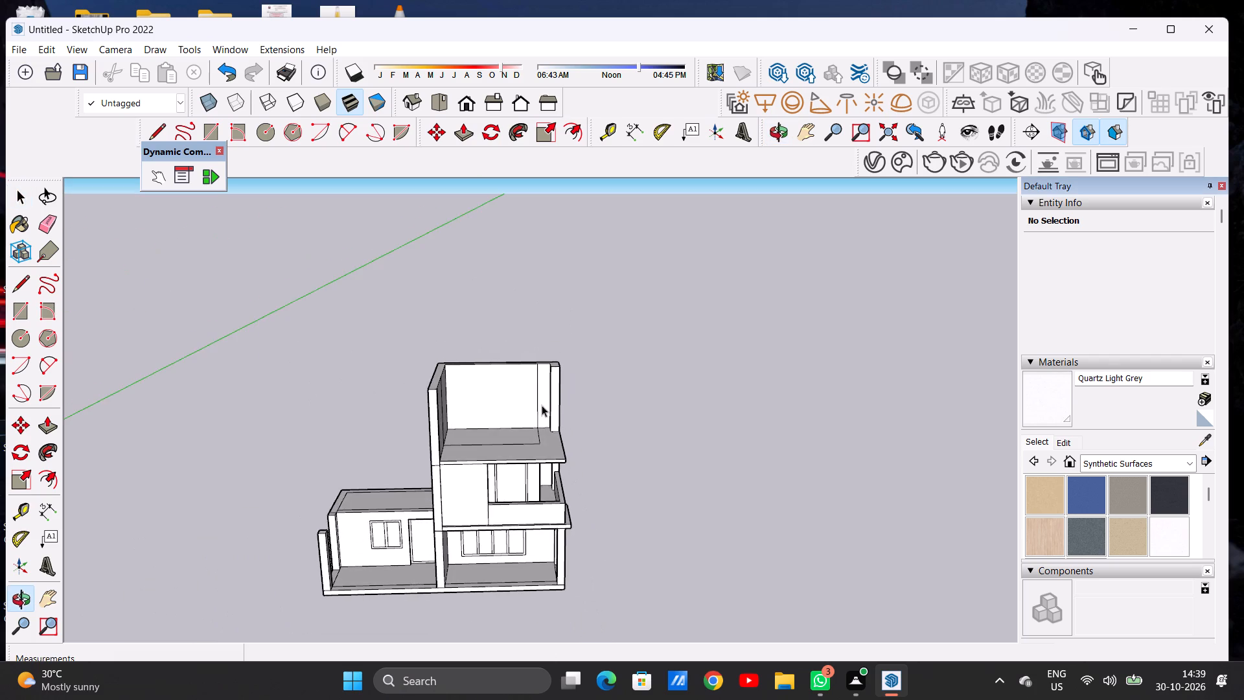
pyautogui.scroll(1, 561, 447)
pyautogui.scroll(-1, 561, 449)
pyautogui.scroll(5, 561, 449)
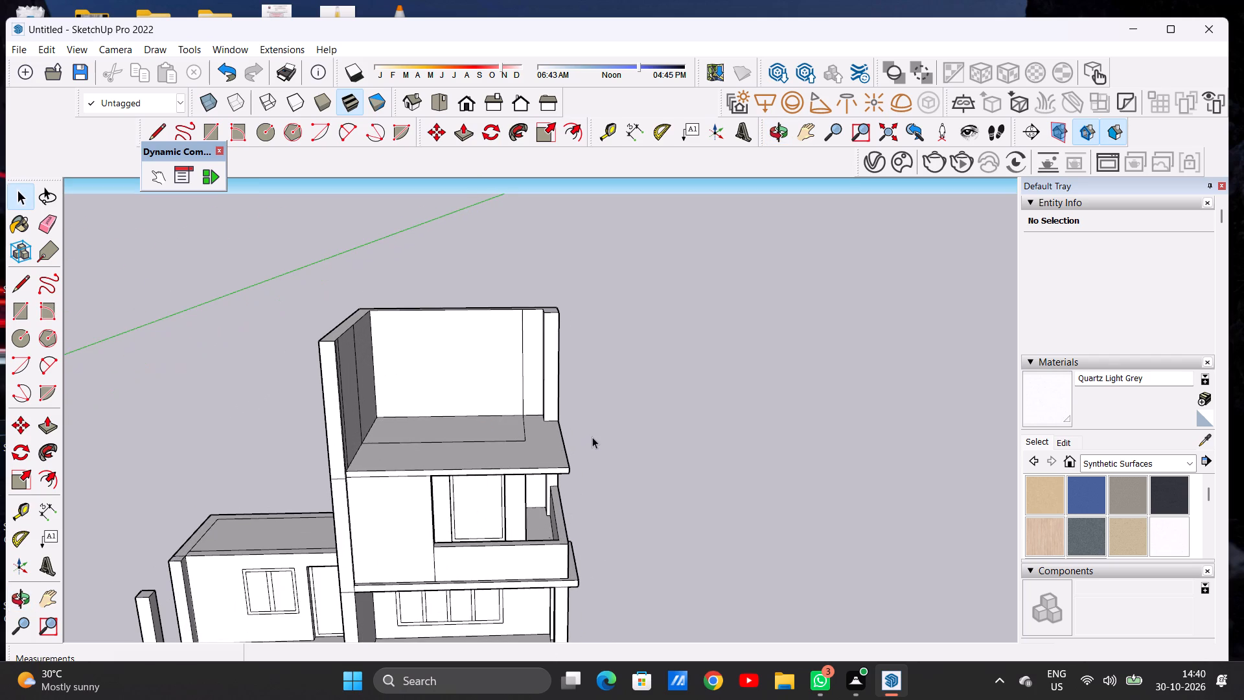
pyautogui.scroll(-1, 549, 425)
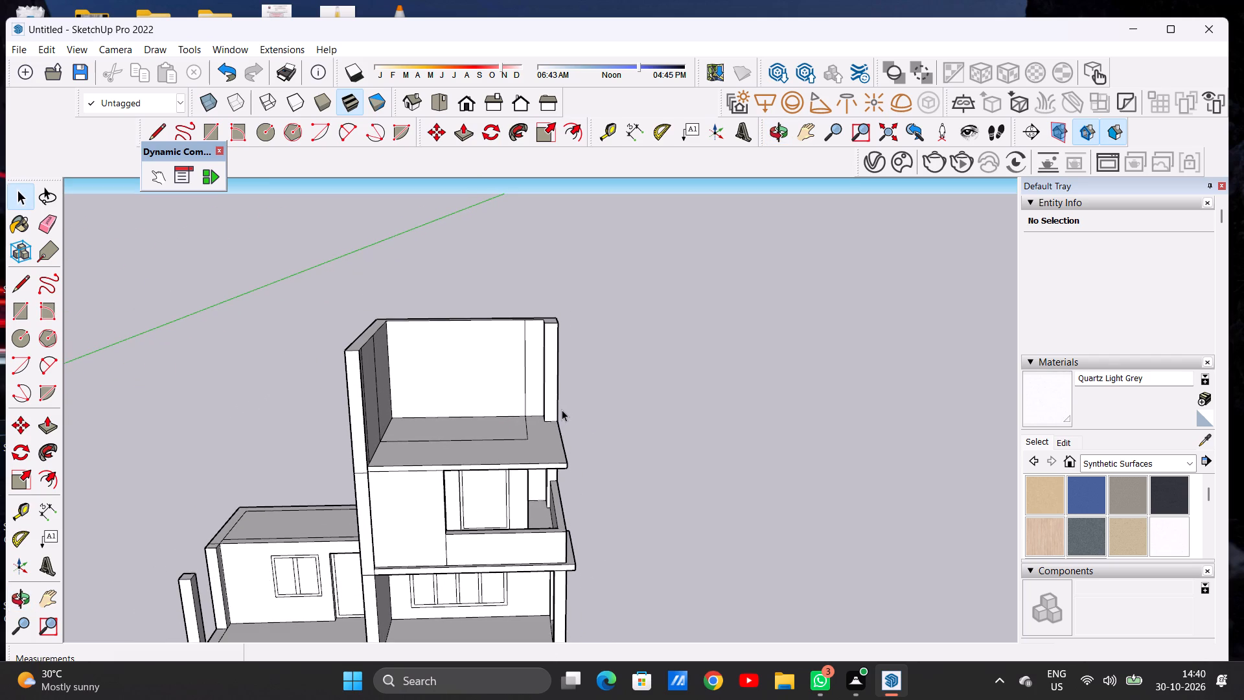
pyautogui.moveTo(558, 415); pyautogui.dragTo(551, 497, button='middle')
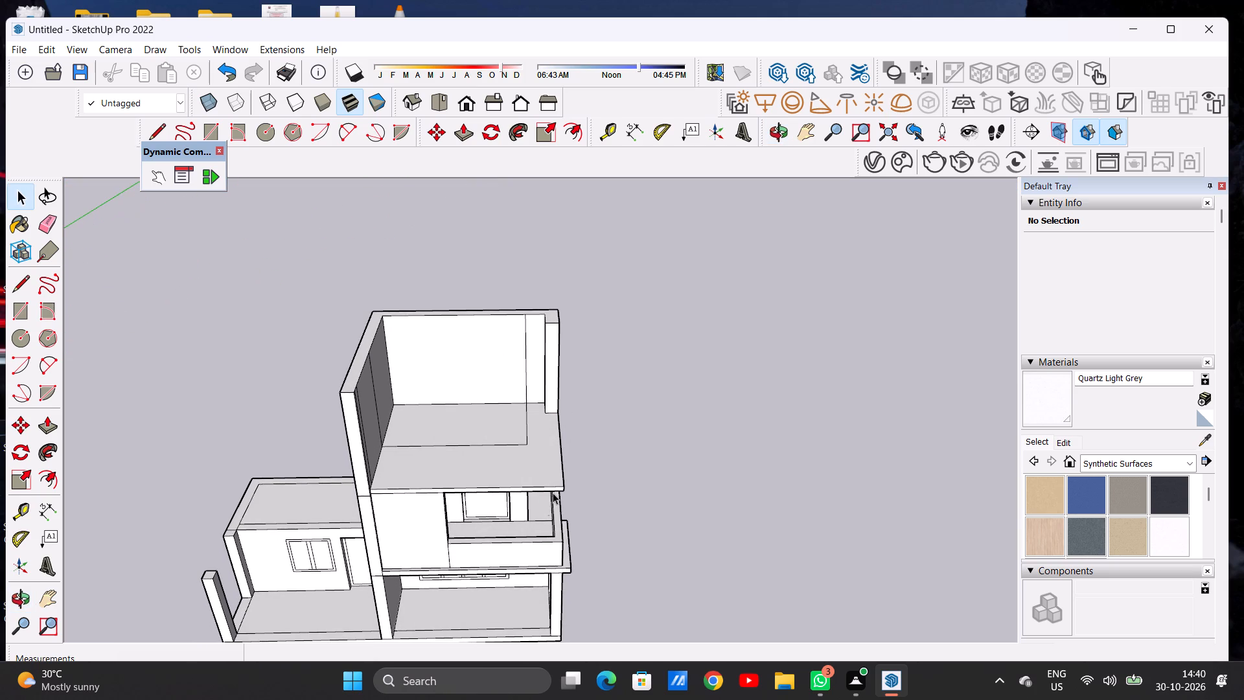
pyautogui.scroll(7, 516, 468)
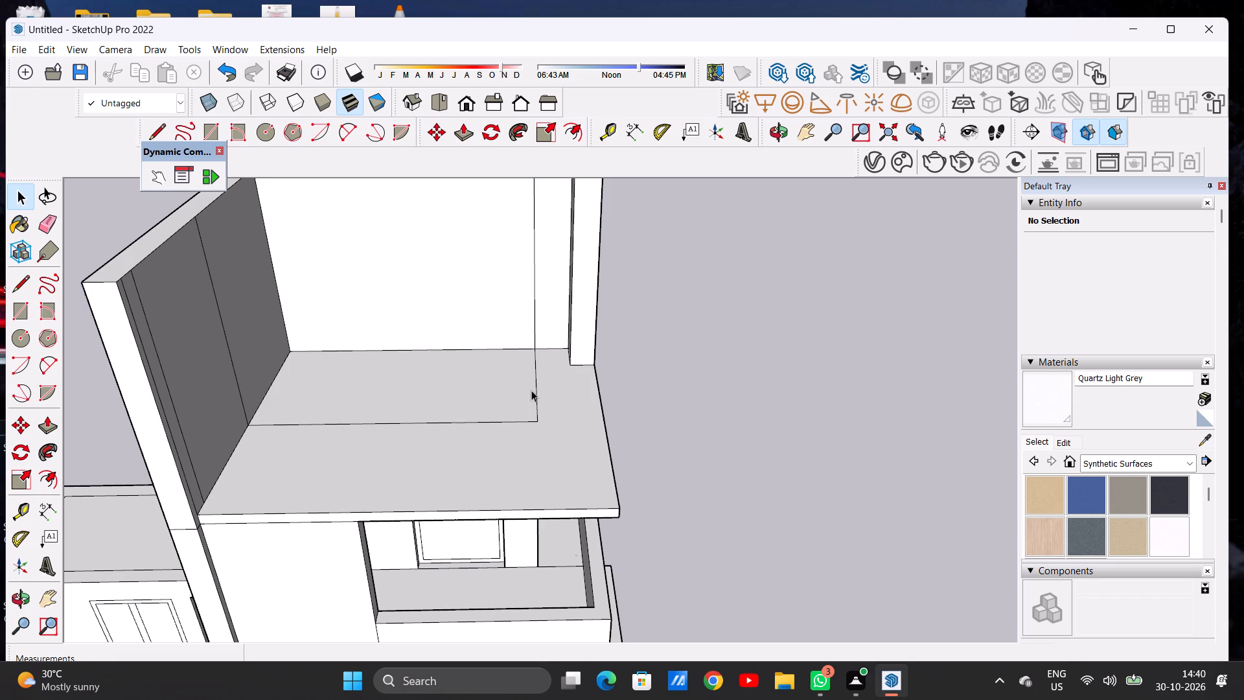
pyautogui.moveTo(531, 390); pyautogui.dragTo(522, 448, button='middle')
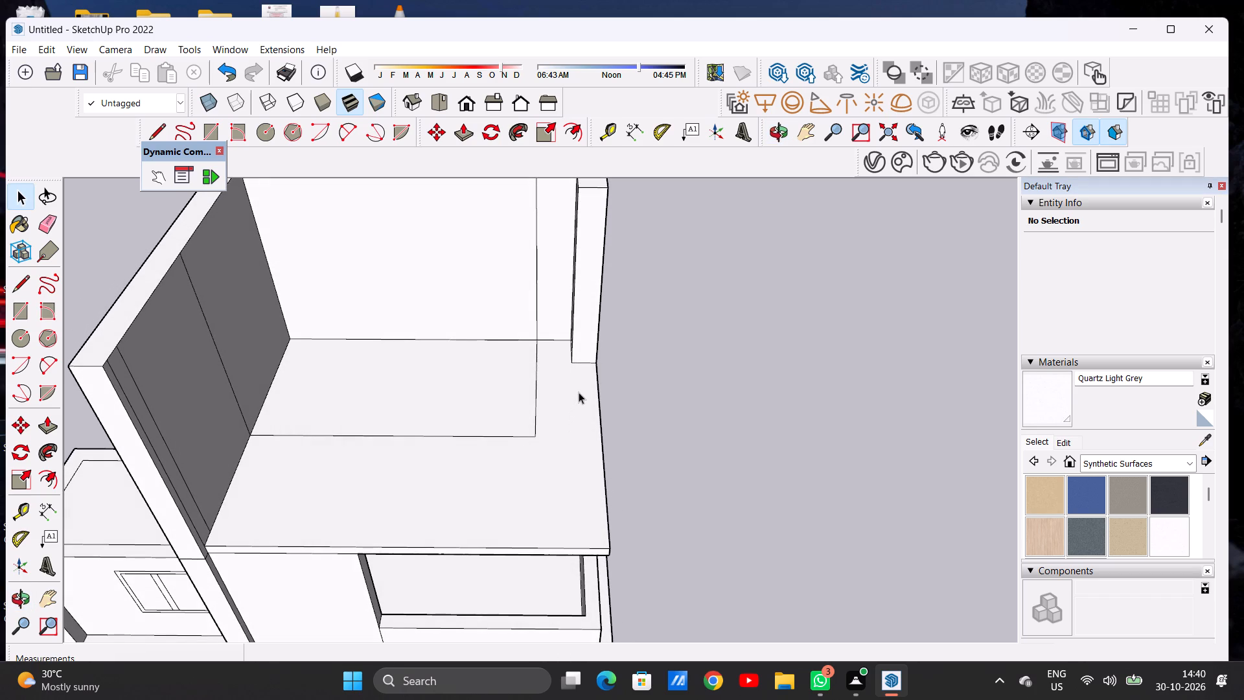
pyautogui.moveTo(579, 394); pyautogui.dragTo(579, 425, button='middle')
pyautogui.scroll(-5, 581, 431)
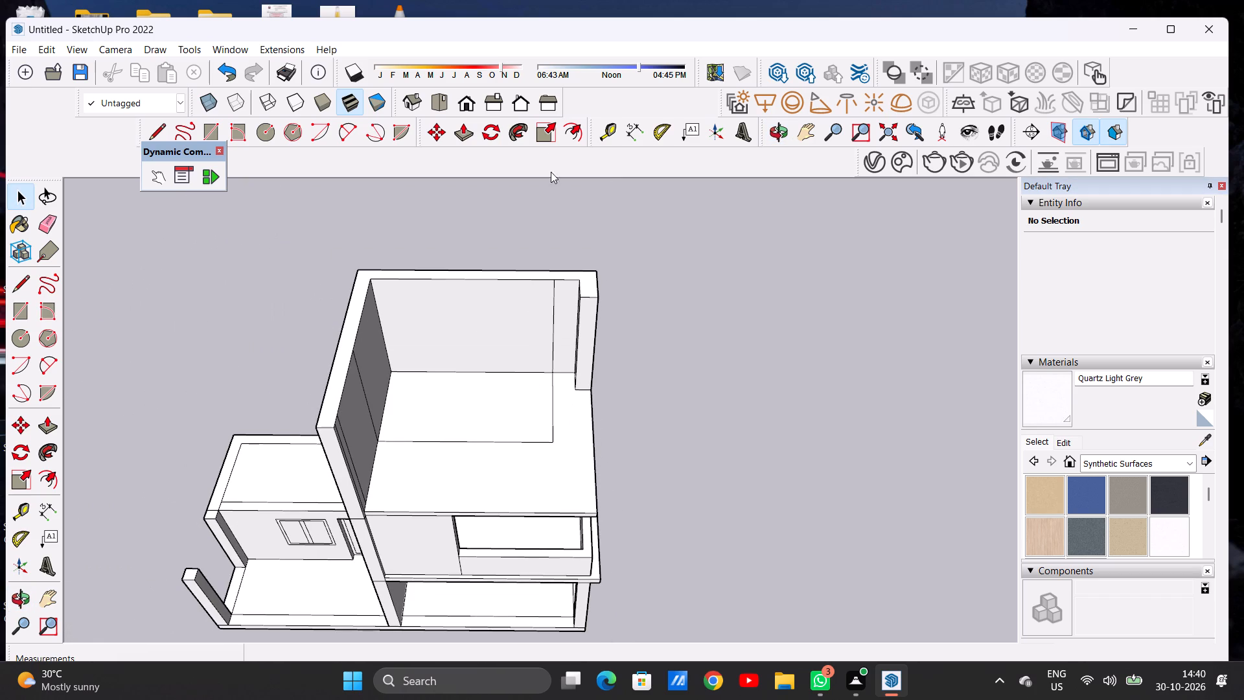
pyautogui.click(466, 106)
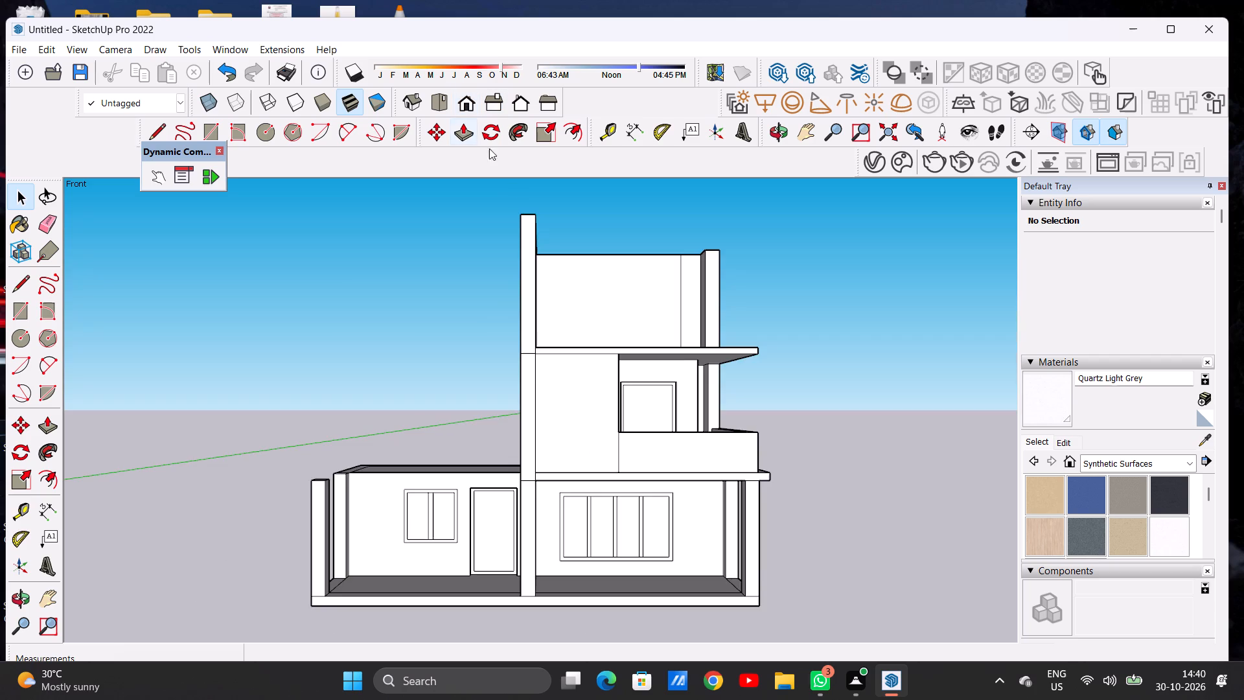
pyautogui.scroll(-5, 452, 377)
pyautogui.moveTo(610, 376); pyautogui.dragTo(588, 513, button='middle')
pyautogui.scroll(7, 617, 377)
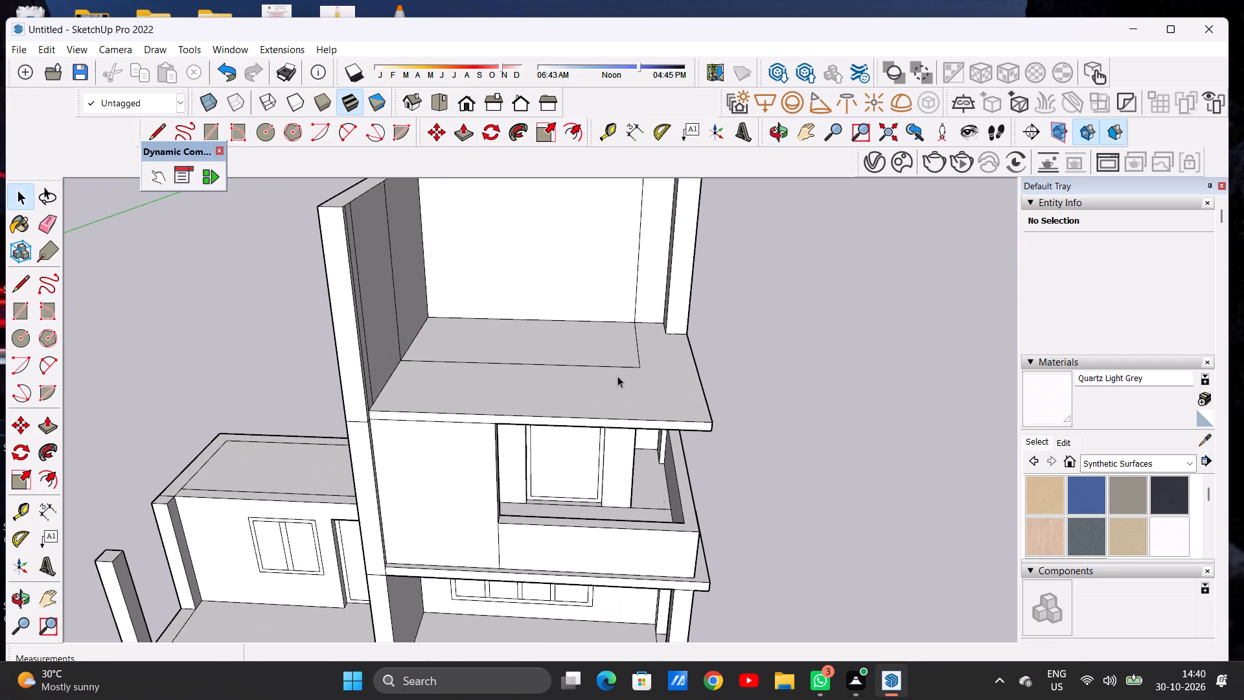
# Draw a line about 43' forward from the back wall beside the room's floor outline, and join it to the outline's front corner.
pyautogui.scroll(-6, 544, 369)
pyautogui.moveTo(601, 340); pyautogui.dragTo(606, 414, button='middle')
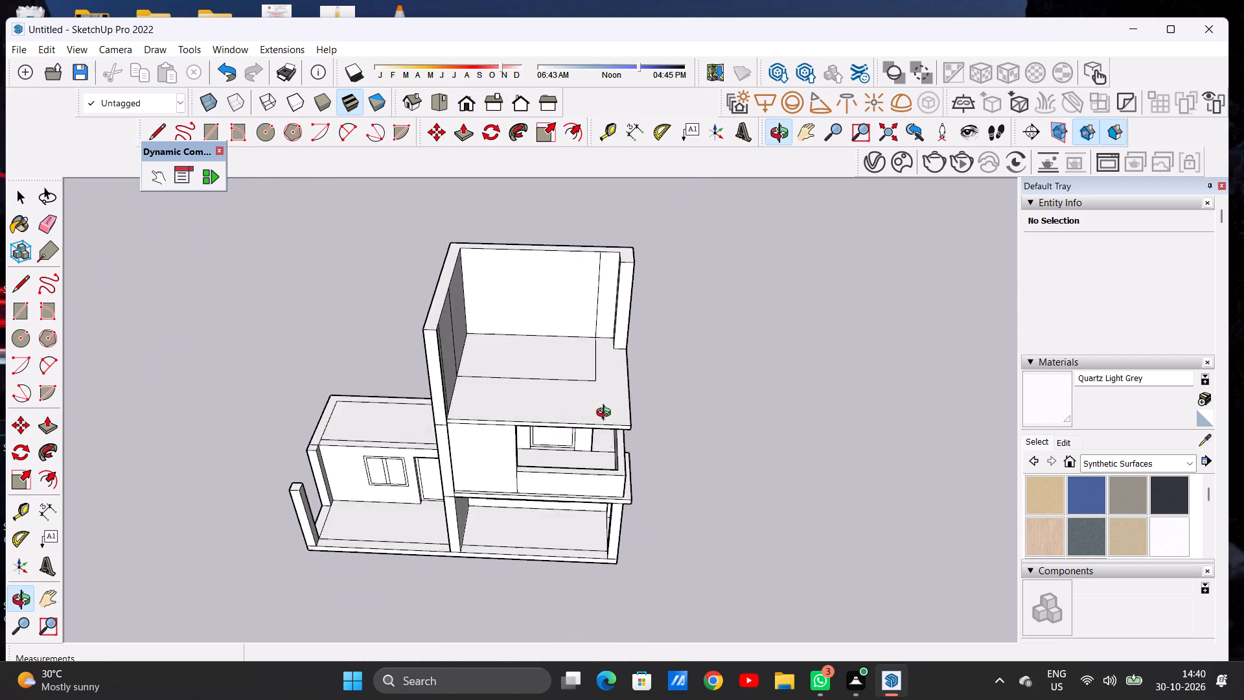
pyautogui.moveTo(606, 414); pyautogui.dragTo(609, 461, button='middle')
pyautogui.scroll(1, 615, 345)
pyautogui.scroll(-1, 614, 345)
pyautogui.scroll(8, 613, 345)
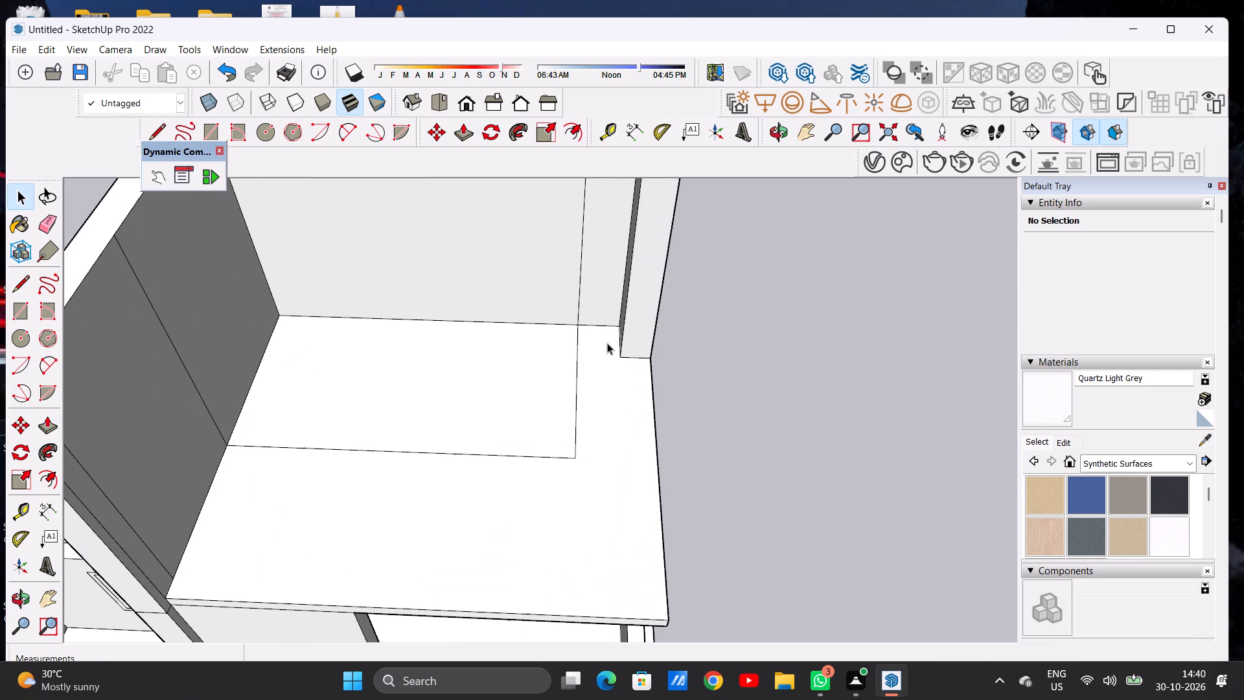
pyautogui.press('l')
pyautogui.click(601, 329)
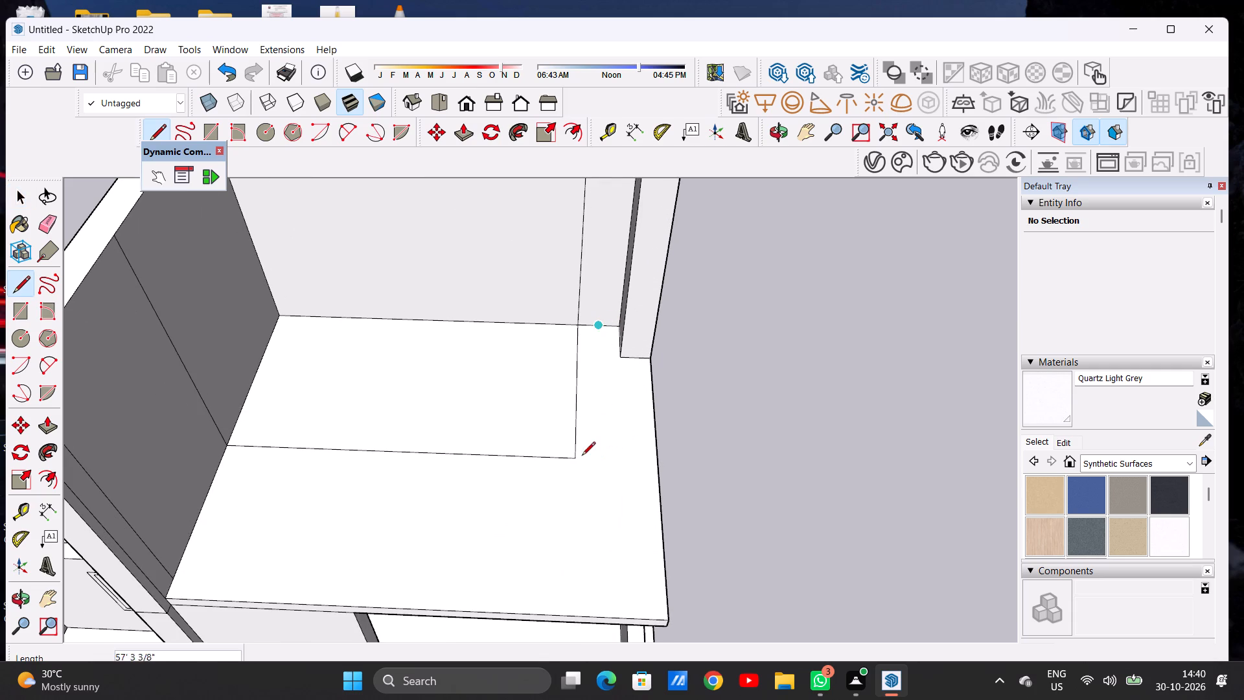
pyautogui.scroll(8, 599, 456)
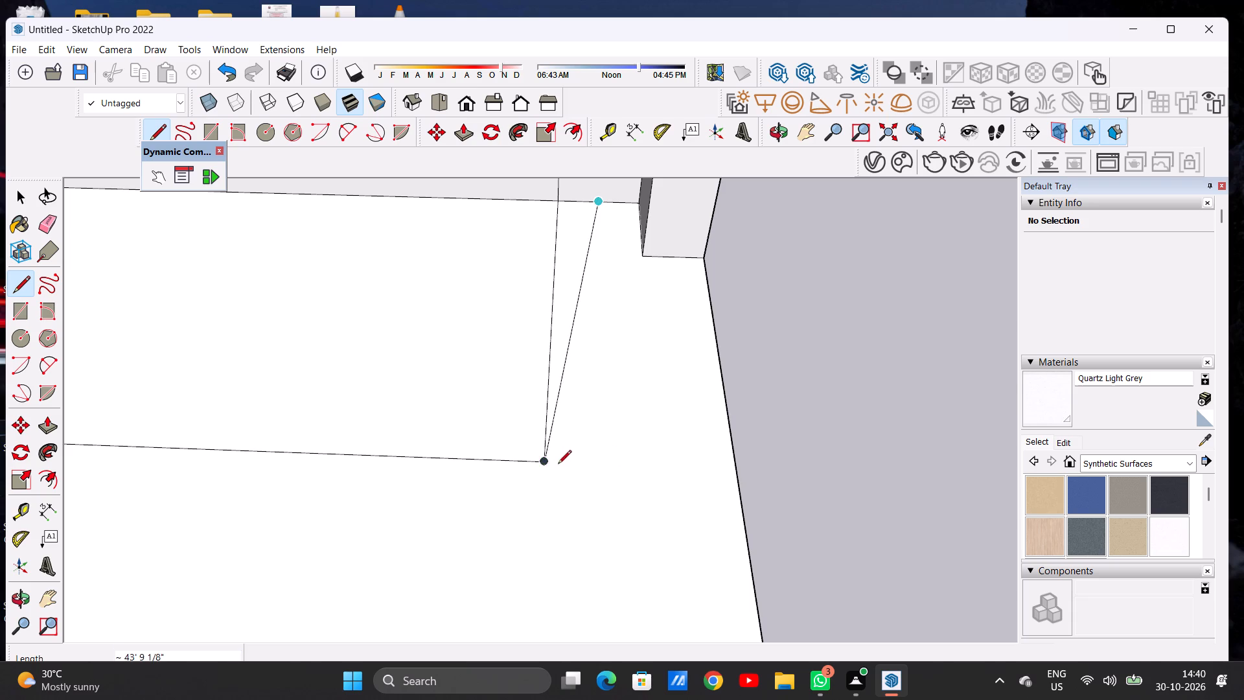
pyautogui.click(606, 467)
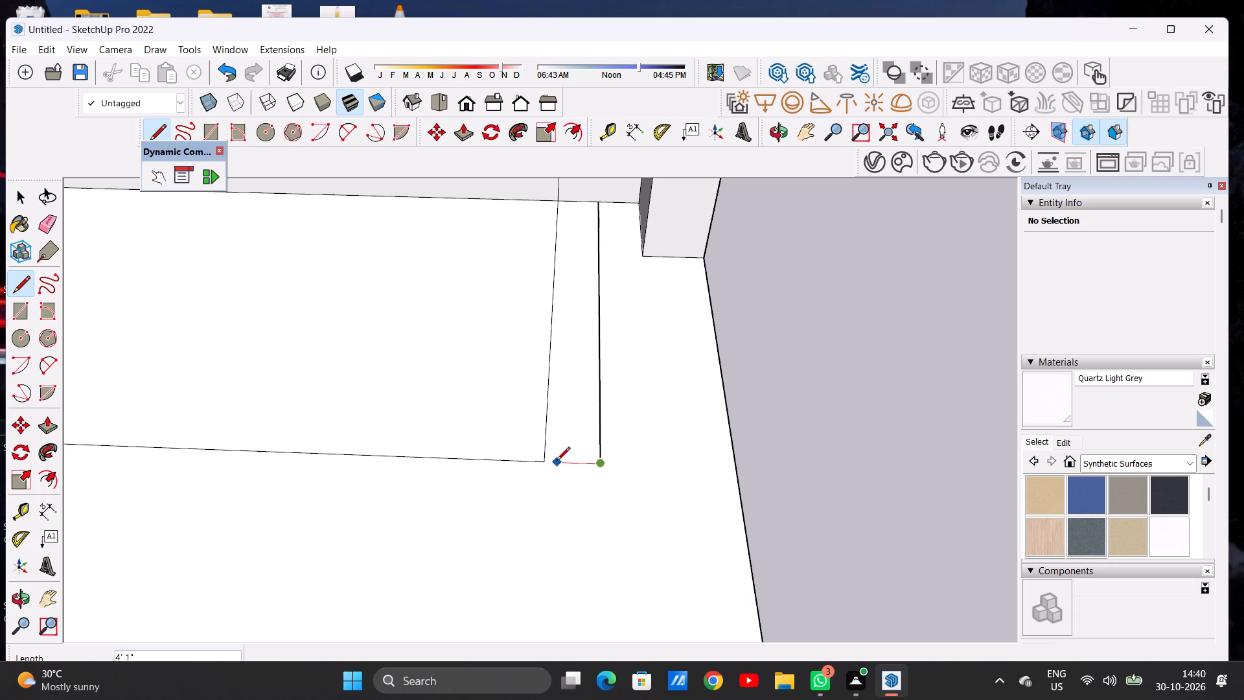
pyautogui.click(548, 461)
# Erase the old side edge of the top-storey floor outline, inside the newly drawn line.
pyautogui.press('space')
pyautogui.press('e')
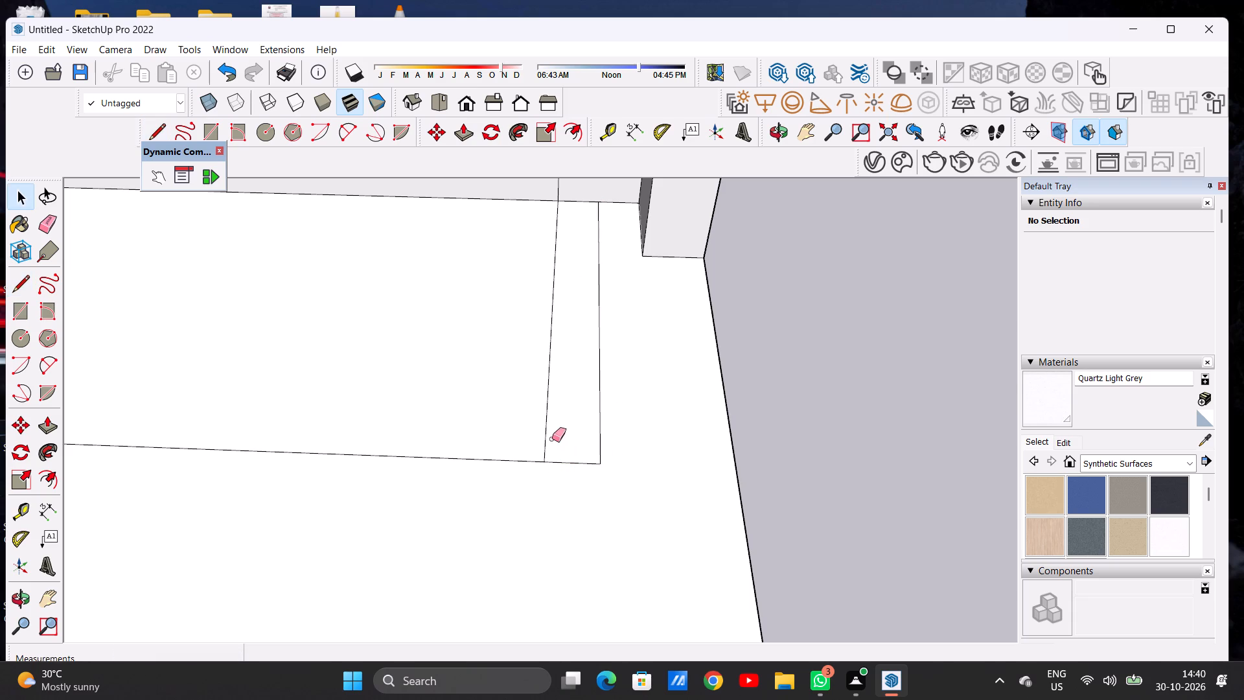
pyautogui.moveTo(555, 419); pyautogui.dragTo(536, 421)
pyautogui.press('space')
pyautogui.scroll(-13, 538, 458)
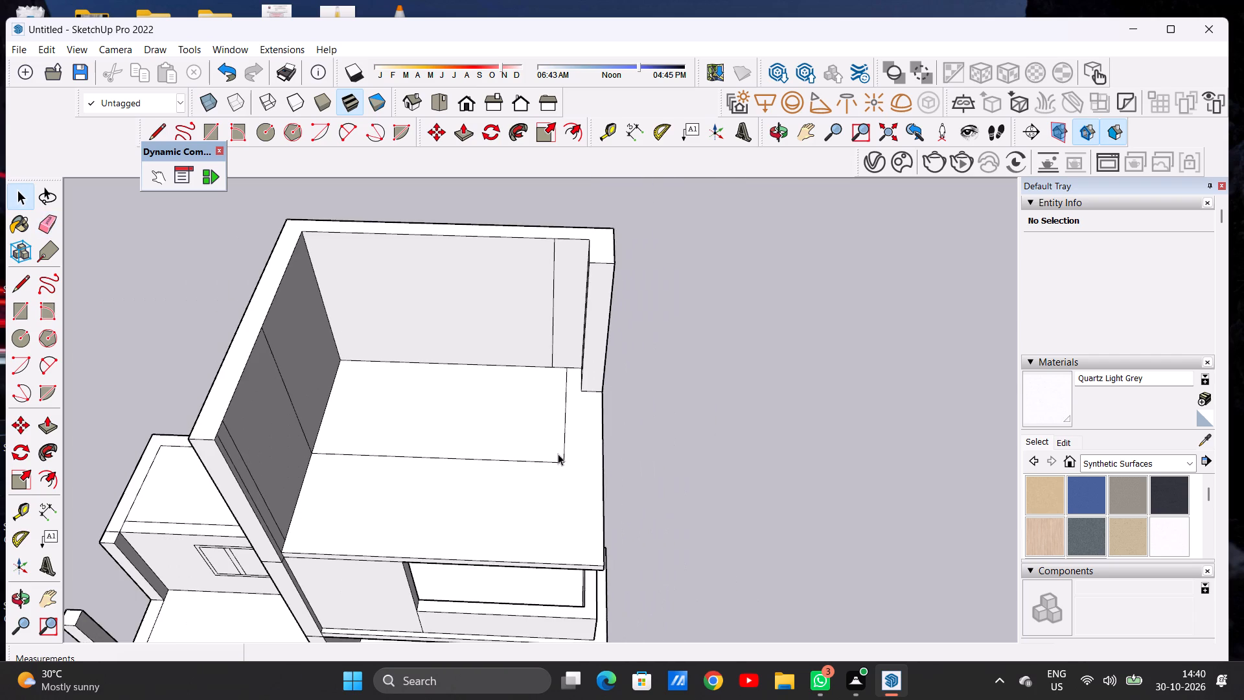
pyautogui.middleClick(572, 348)
pyautogui.scroll(6, 556, 328)
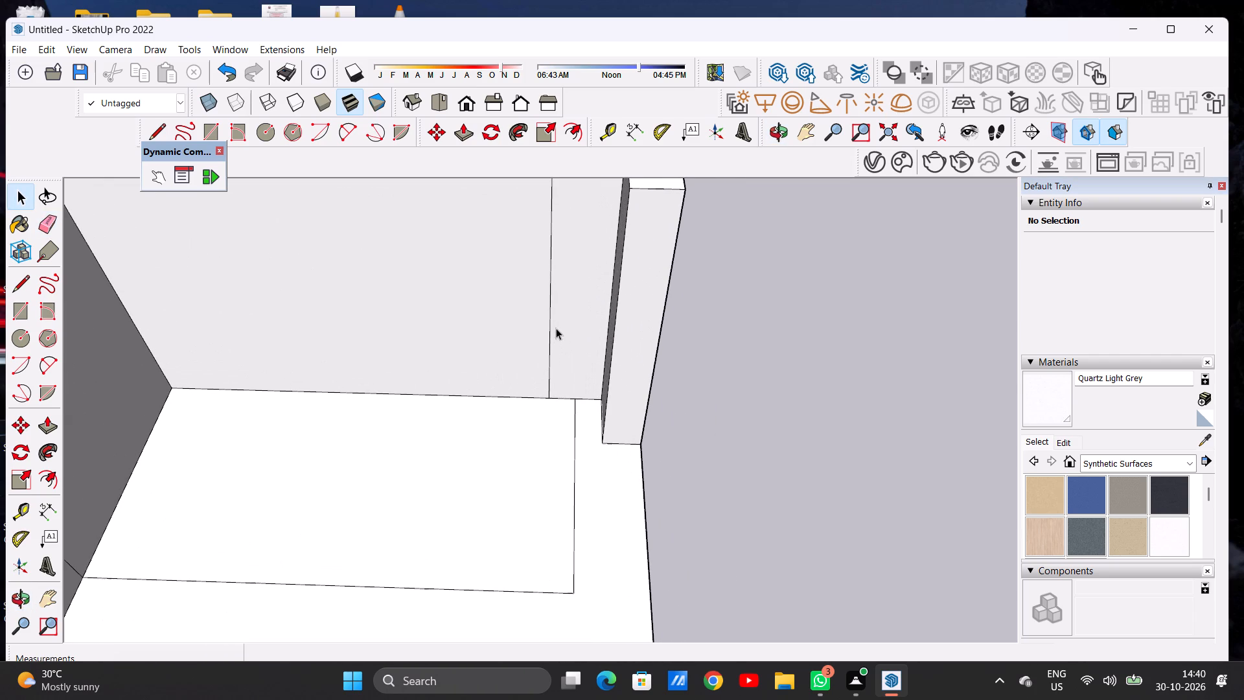
# Erase the leftover vertical edge on the back wall above the top-storey floor outline.
pyautogui.press('e')
pyautogui.moveTo(553, 320); pyautogui.dragTo(546, 321)
pyautogui.press('space')
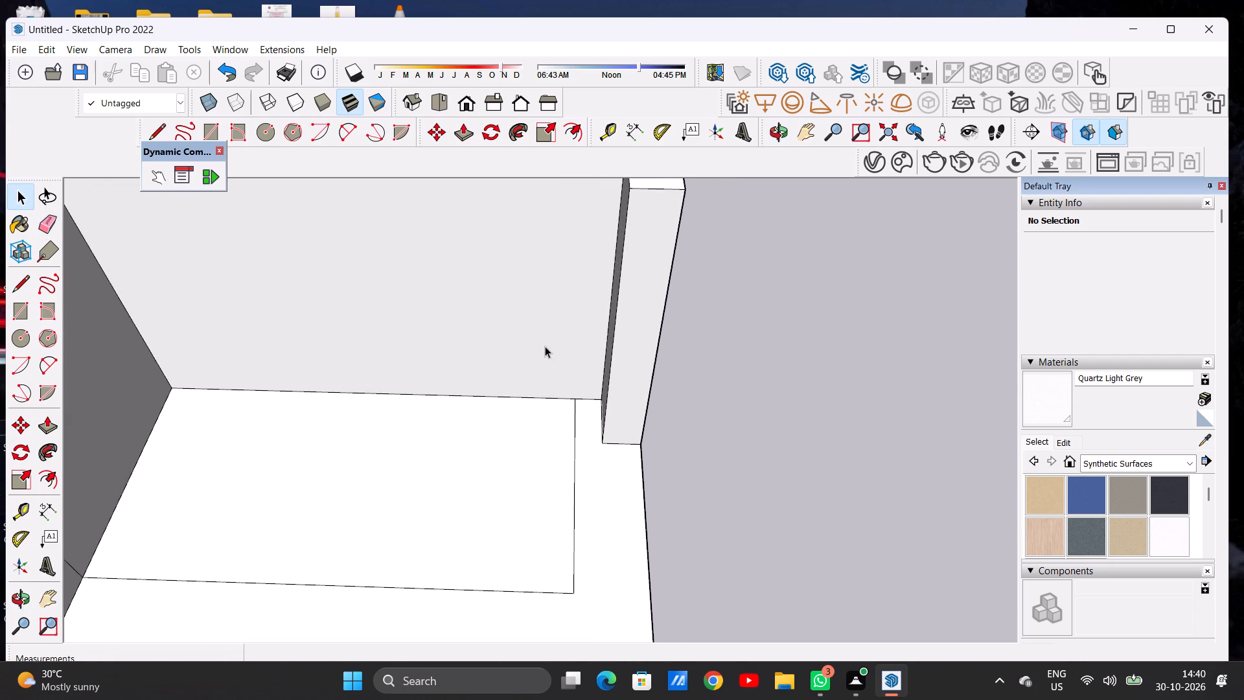
# Push/Pull the top-storey room's floor outline up to the top of the surrounding walls.
pyautogui.scroll(-16, 545, 346)
pyautogui.moveTo(557, 435); pyautogui.dragTo(557, 383, button='middle')
pyautogui.scroll(6, 546, 395)
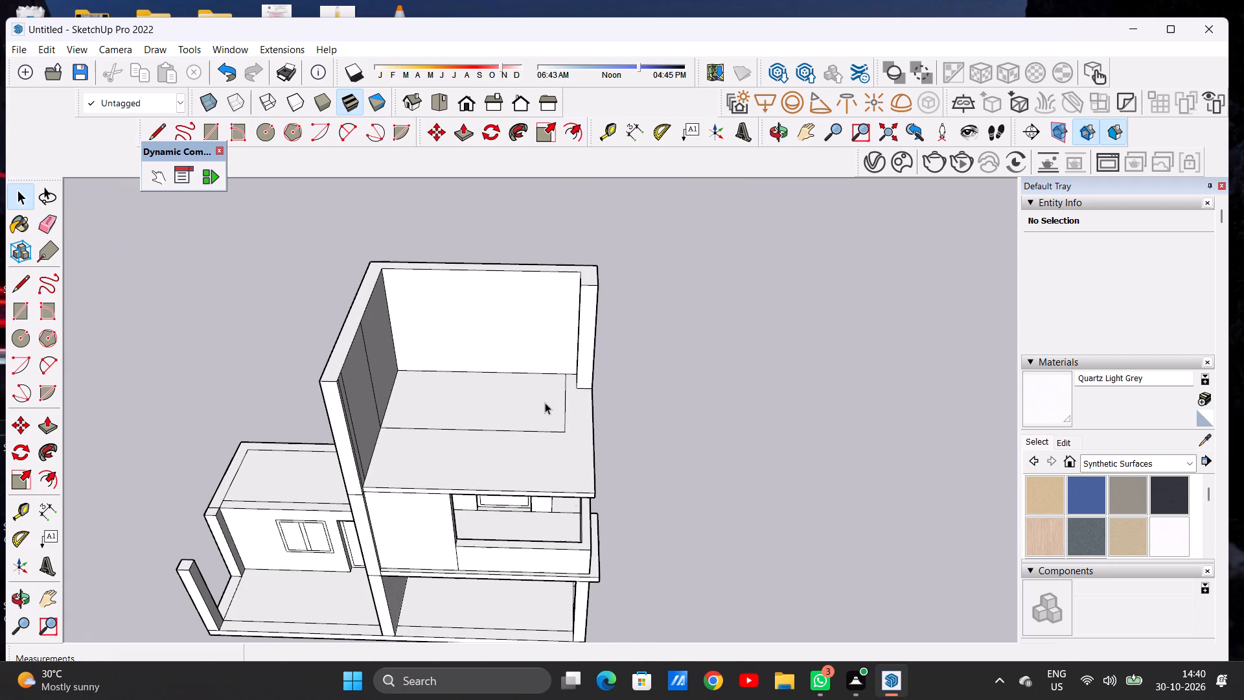
pyautogui.press('p')
pyautogui.click(546, 417)
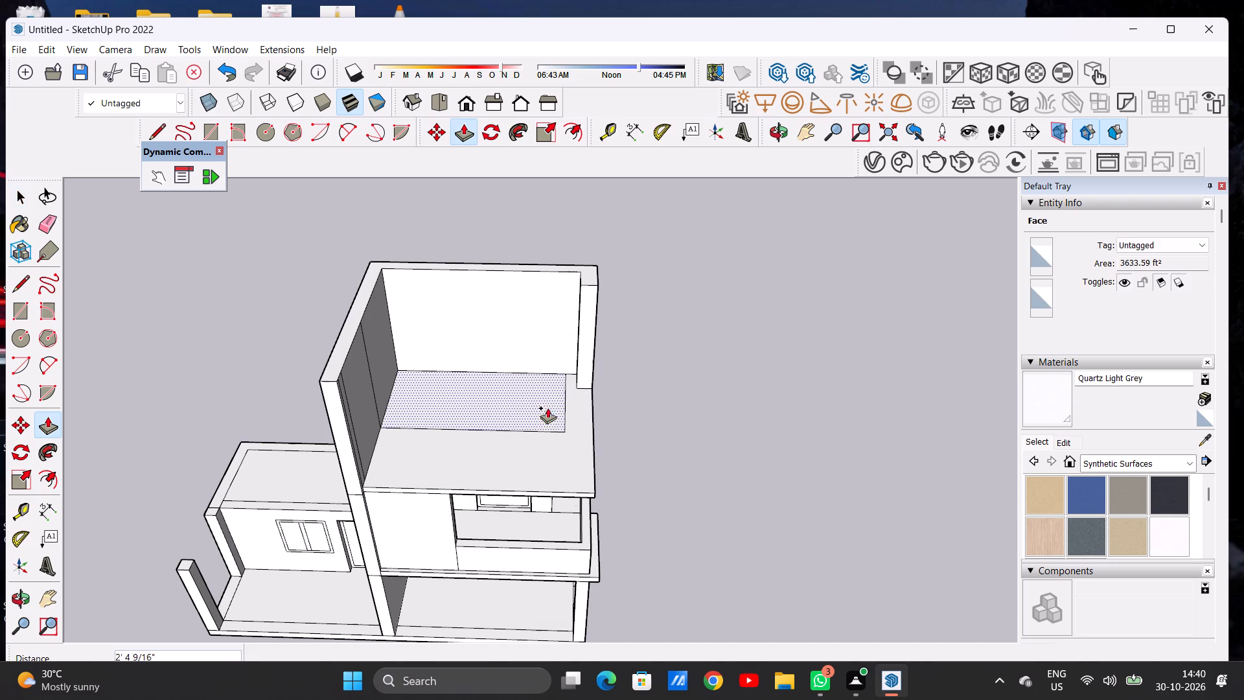
pyautogui.click(581, 274)
pyautogui.press('space')
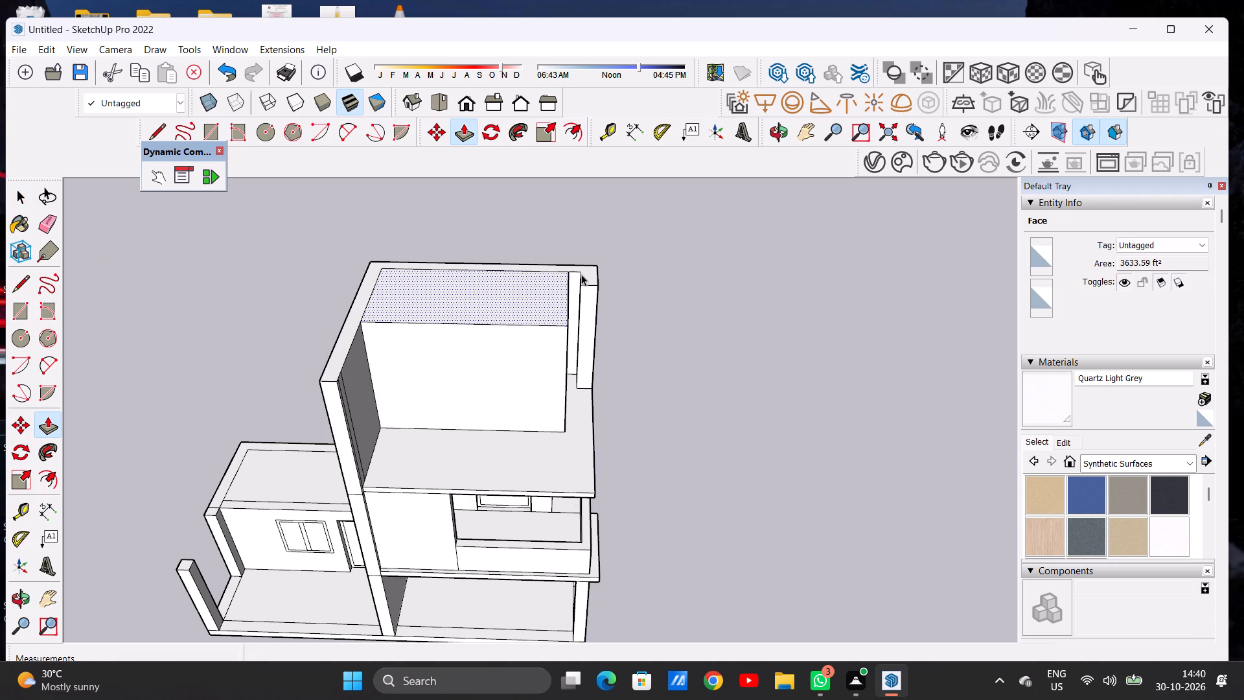
# Examine the raised top-storey room block against the lower storeys, including in the Front view.
pyautogui.scroll(-8, 579, 414)
pyautogui.moveTo(556, 455); pyautogui.dragTo(562, 293, button='middle')
pyautogui.moveTo(542, 398); pyautogui.dragTo(538, 388, button='middle')
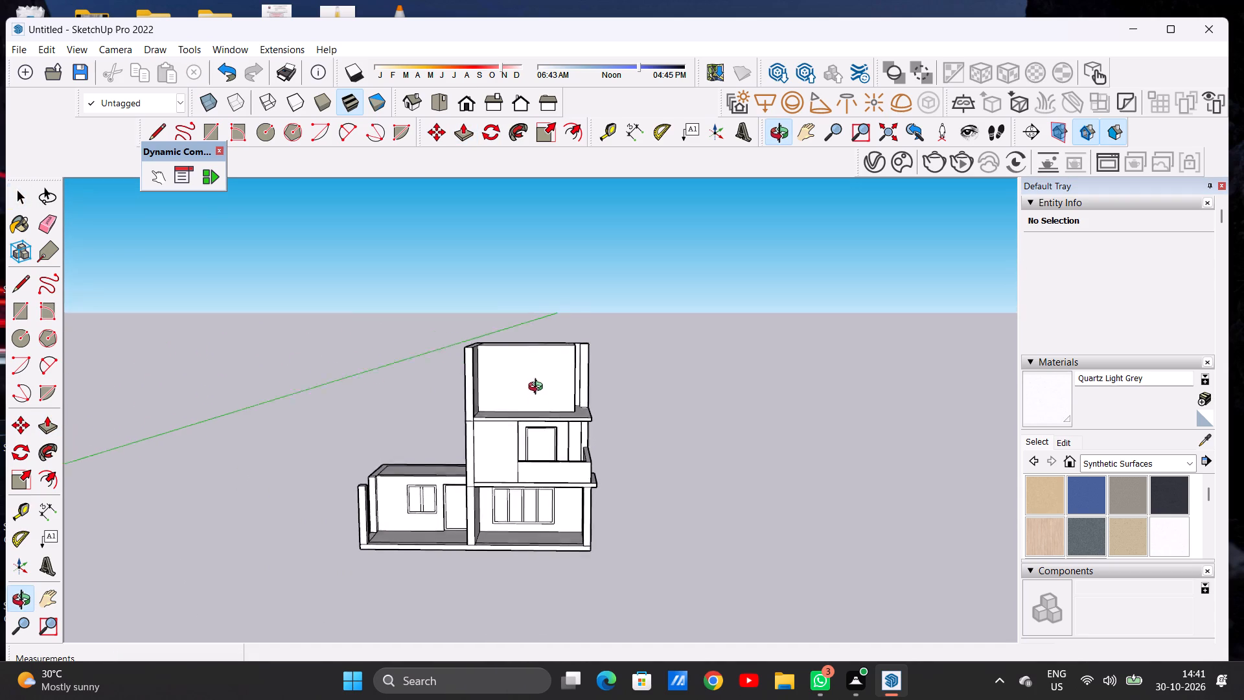
pyautogui.moveTo(538, 388); pyautogui.dragTo(536, 359, button='middle')
pyautogui.scroll(-3, 549, 421)
pyautogui.scroll(4, 544, 395)
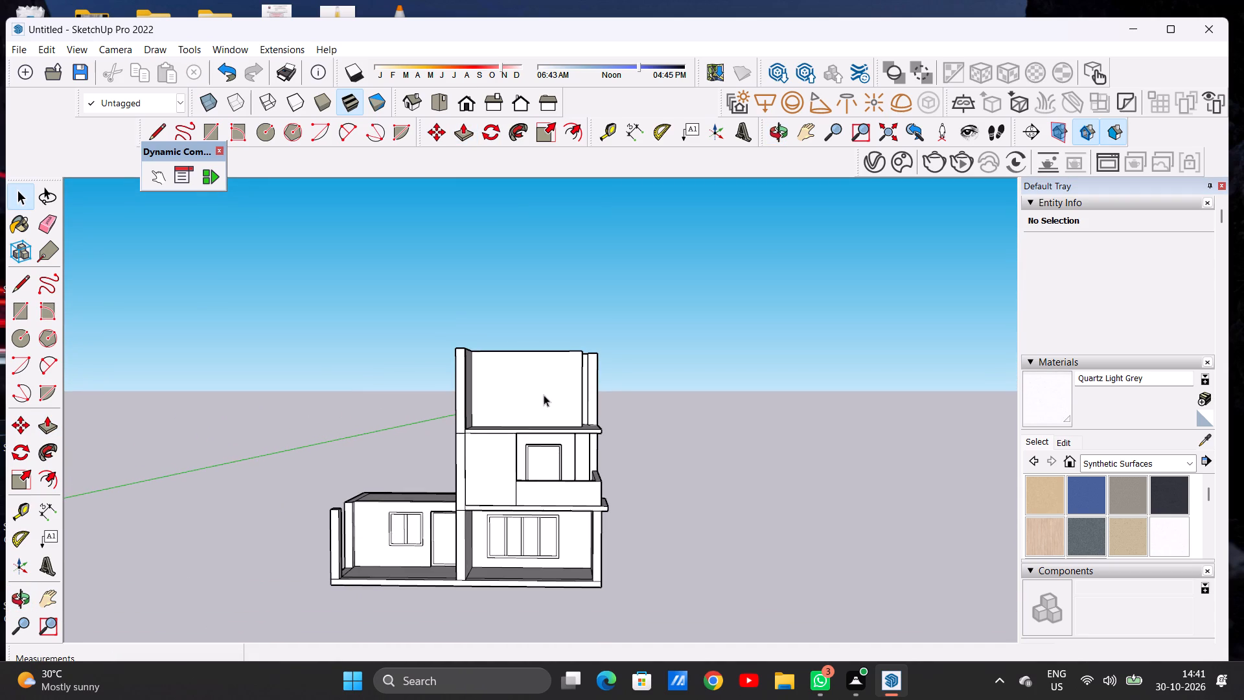
pyautogui.click(465, 100)
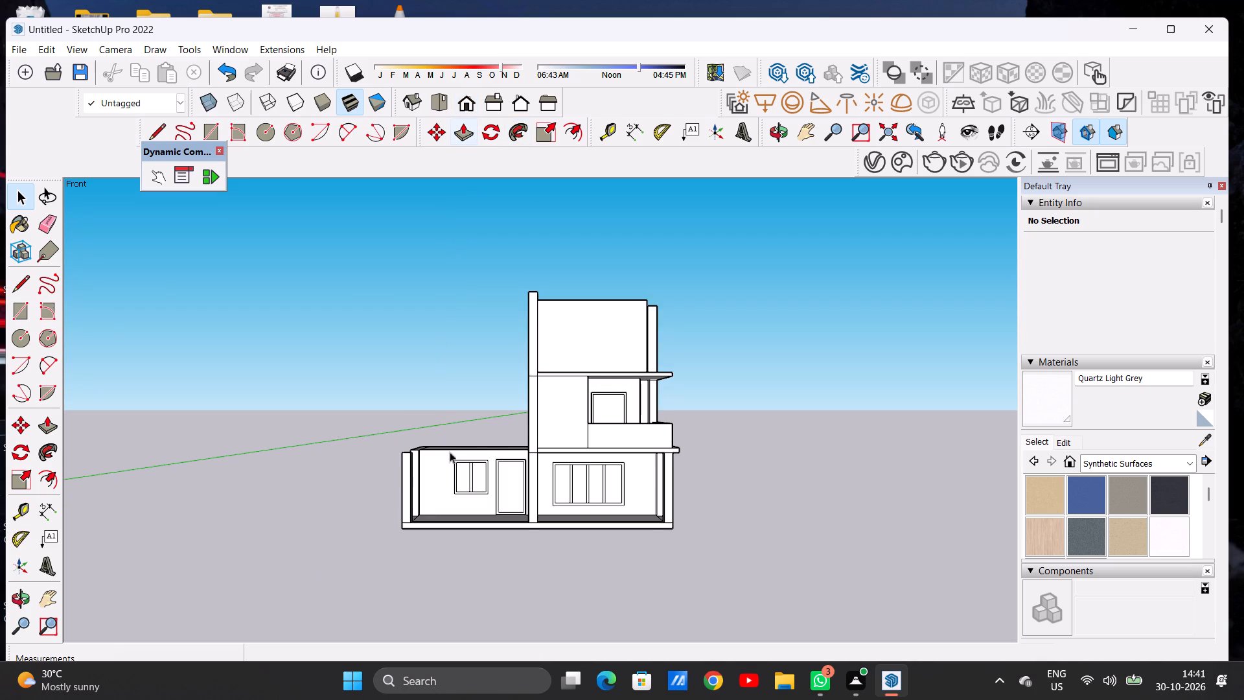
pyautogui.scroll(-1, 467, 476)
pyautogui.scroll(12, 601, 295)
# Push/Pull the front face of the top-storey room block about 17' forward.
pyautogui.moveTo(625, 325); pyautogui.dragTo(595, 489, button='middle')
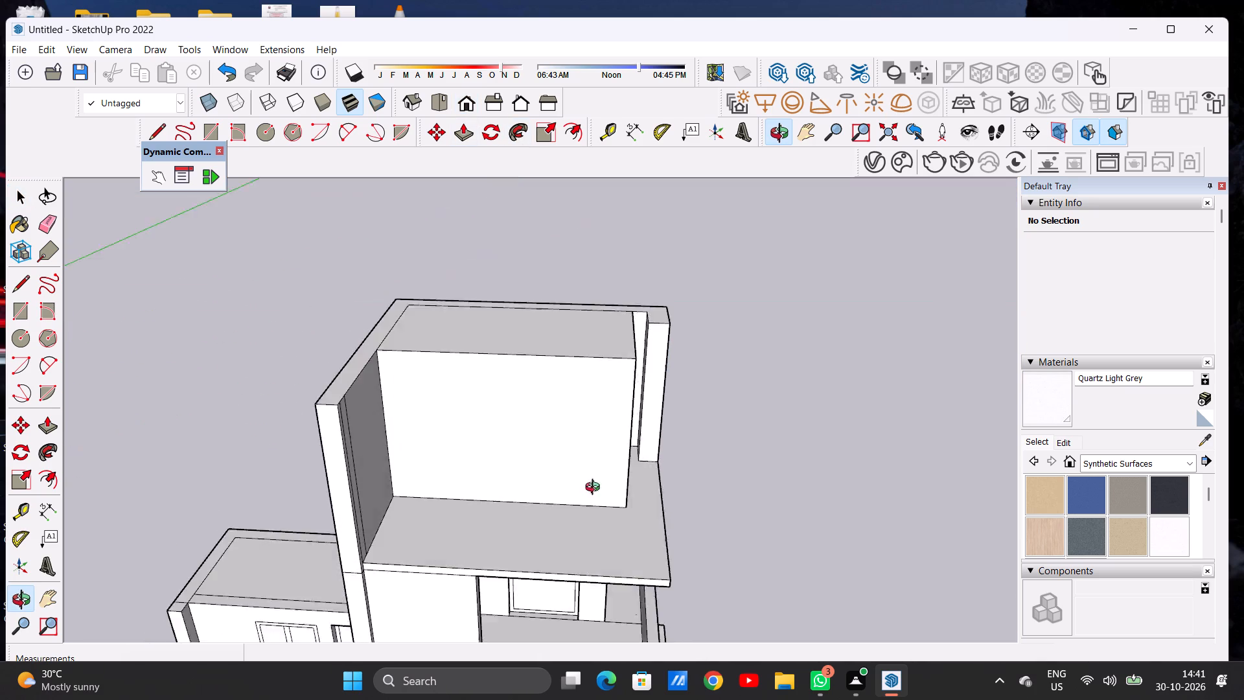
pyautogui.moveTo(595, 489); pyautogui.dragTo(592, 526, button='middle')
pyautogui.moveTo(588, 331); pyautogui.dragTo(565, 422, button='middle')
pyautogui.scroll(-6, 557, 349)
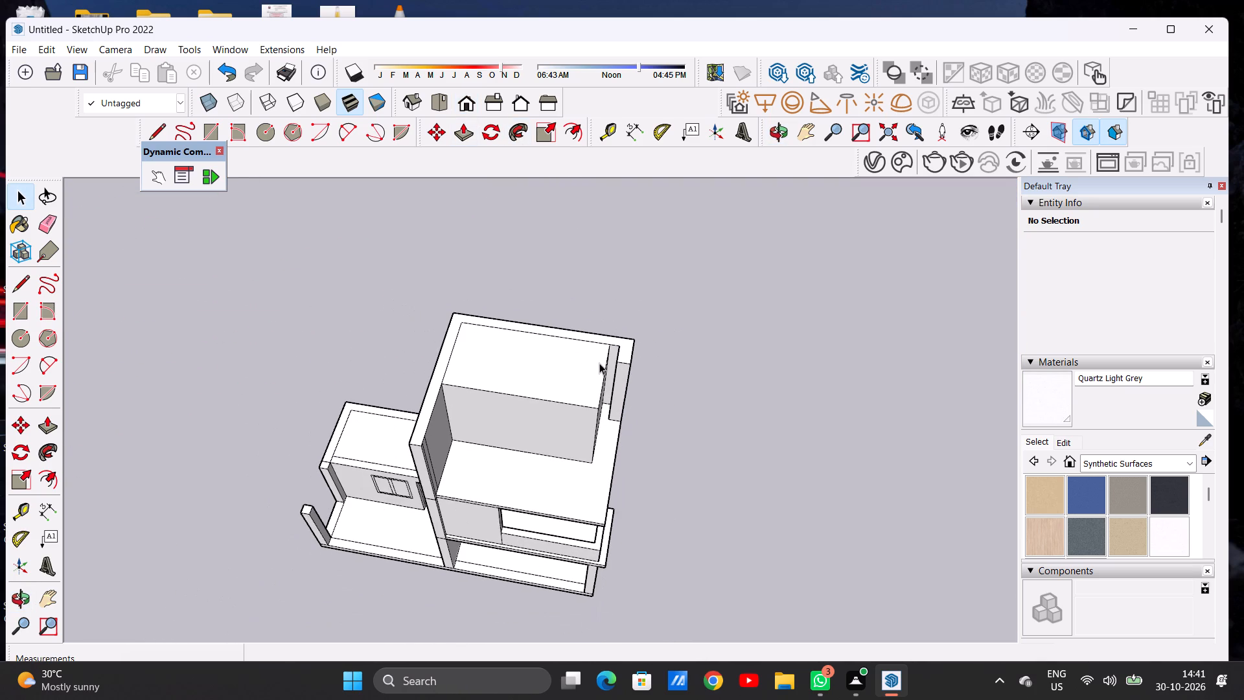
pyautogui.scroll(3, 612, 374)
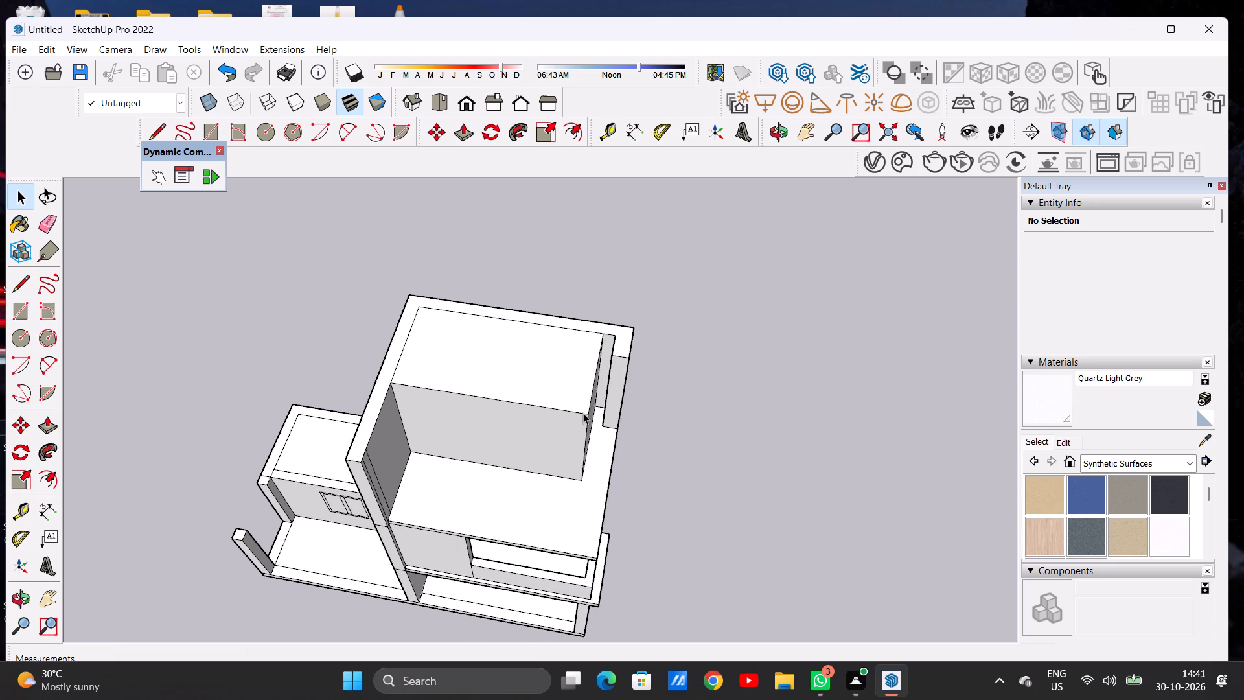
pyautogui.moveTo(582, 413); pyautogui.dragTo(571, 349, button='middle')
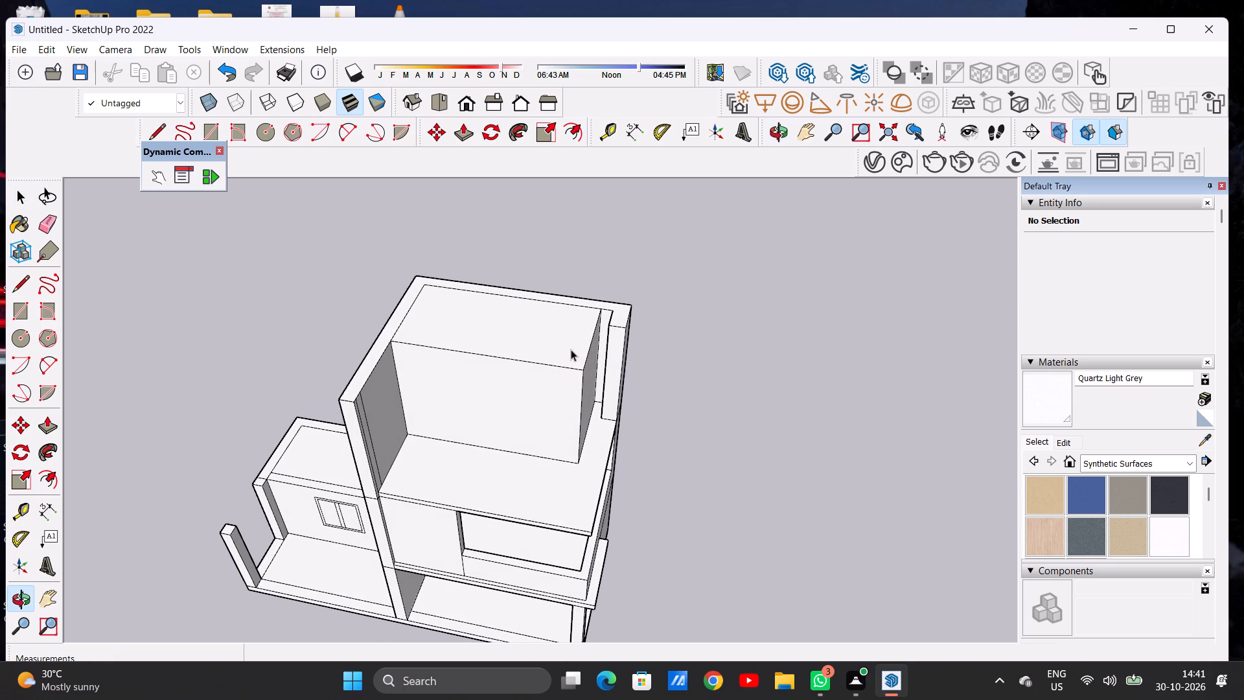
pyautogui.scroll(-6, 571, 355)
pyautogui.moveTo(570, 395); pyautogui.dragTo(559, 362, button='middle')
pyautogui.scroll(7, 559, 362)
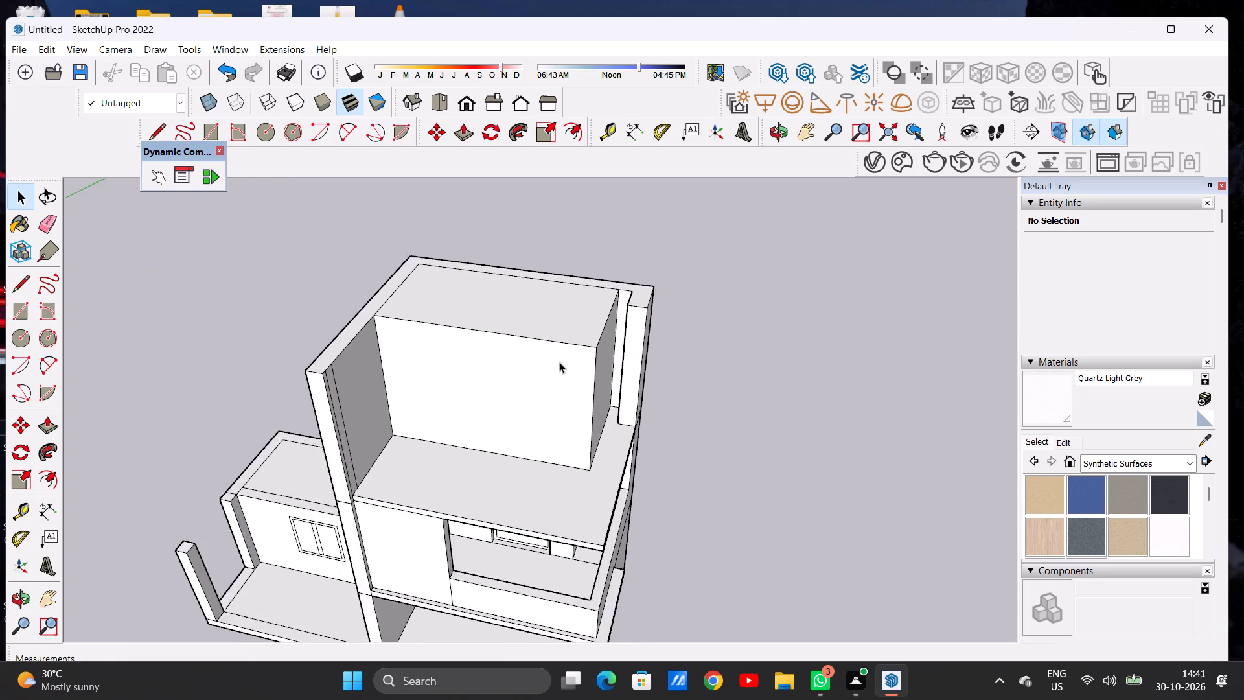
pyautogui.scroll(2, 559, 362)
pyautogui.press('p')
pyautogui.click(568, 370)
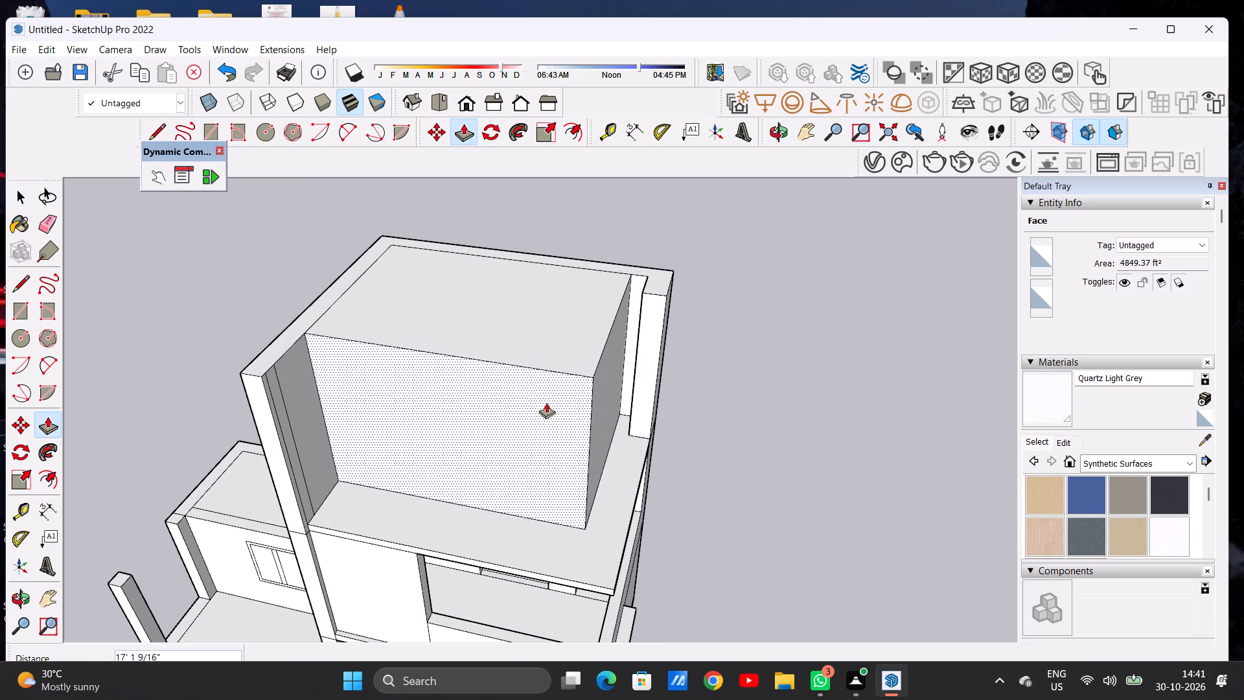
pyautogui.click(546, 402)
pyautogui.press('space')
# Push/Pull the top face of the room block up about 3' 9" to form a roof slab band.
pyautogui.scroll(-6, 541, 392)
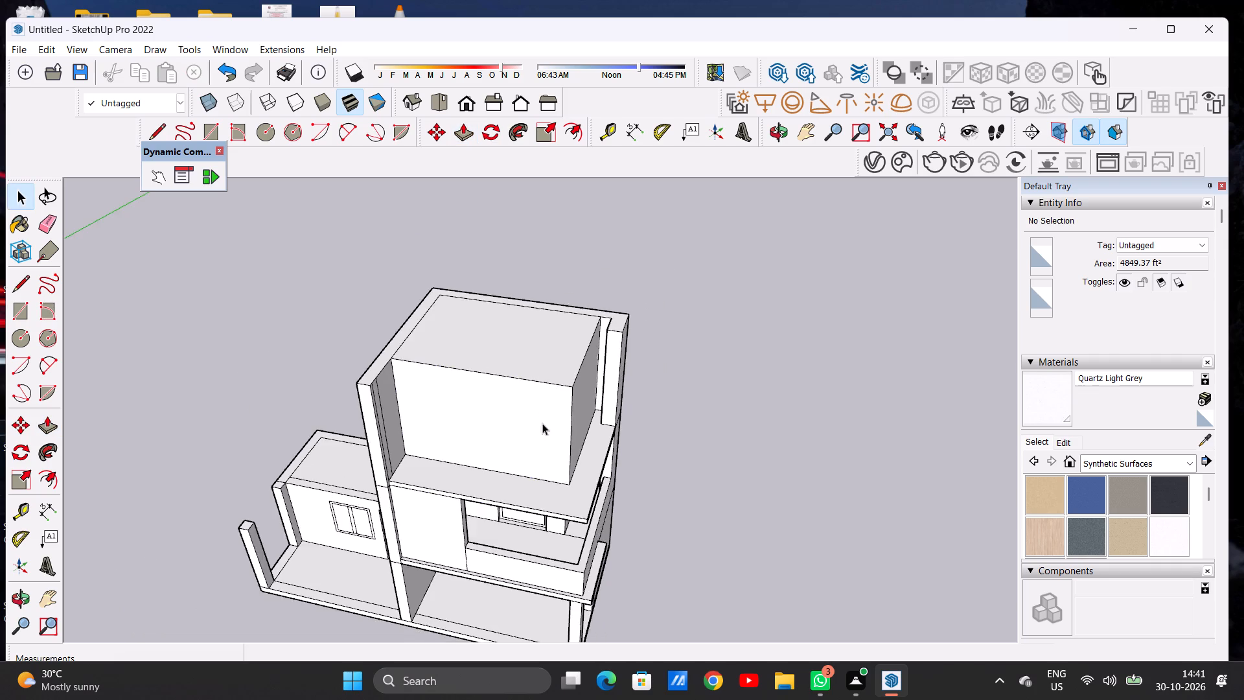
pyautogui.moveTo(546, 435); pyautogui.dragTo(522, 465, button='middle')
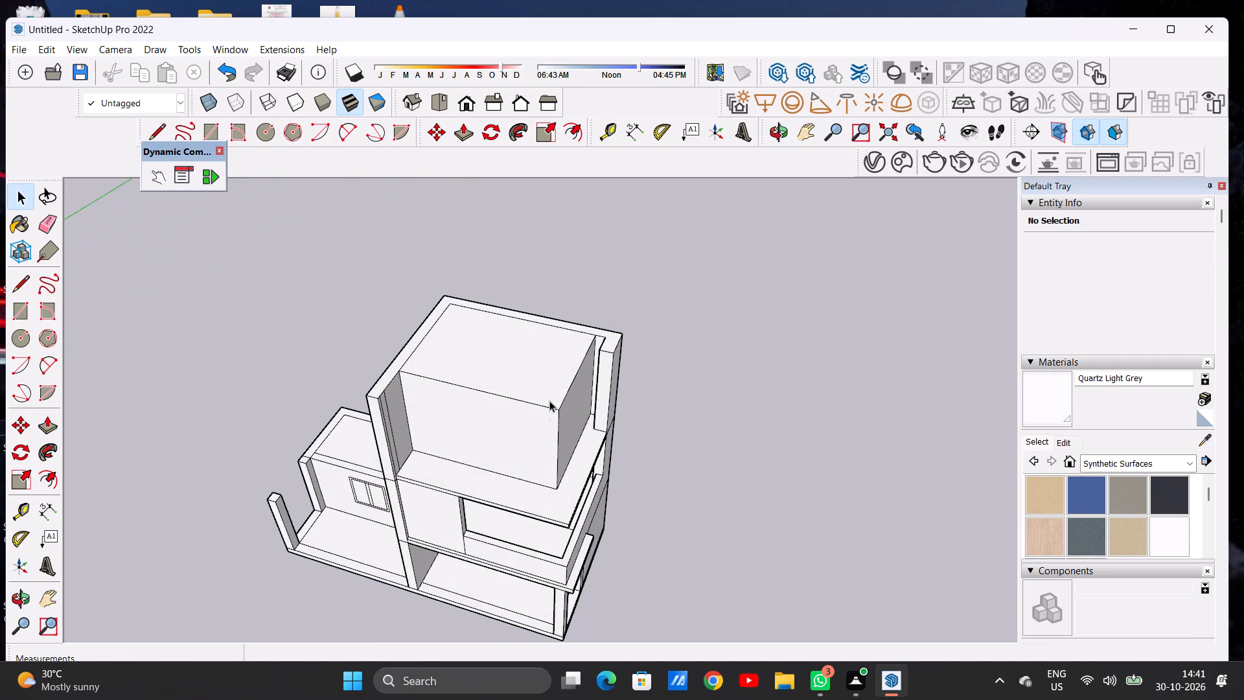
pyautogui.scroll(7, 554, 384)
pyautogui.press('p')
pyautogui.moveTo(543, 402); pyautogui.dragTo(533, 386, button='middle')
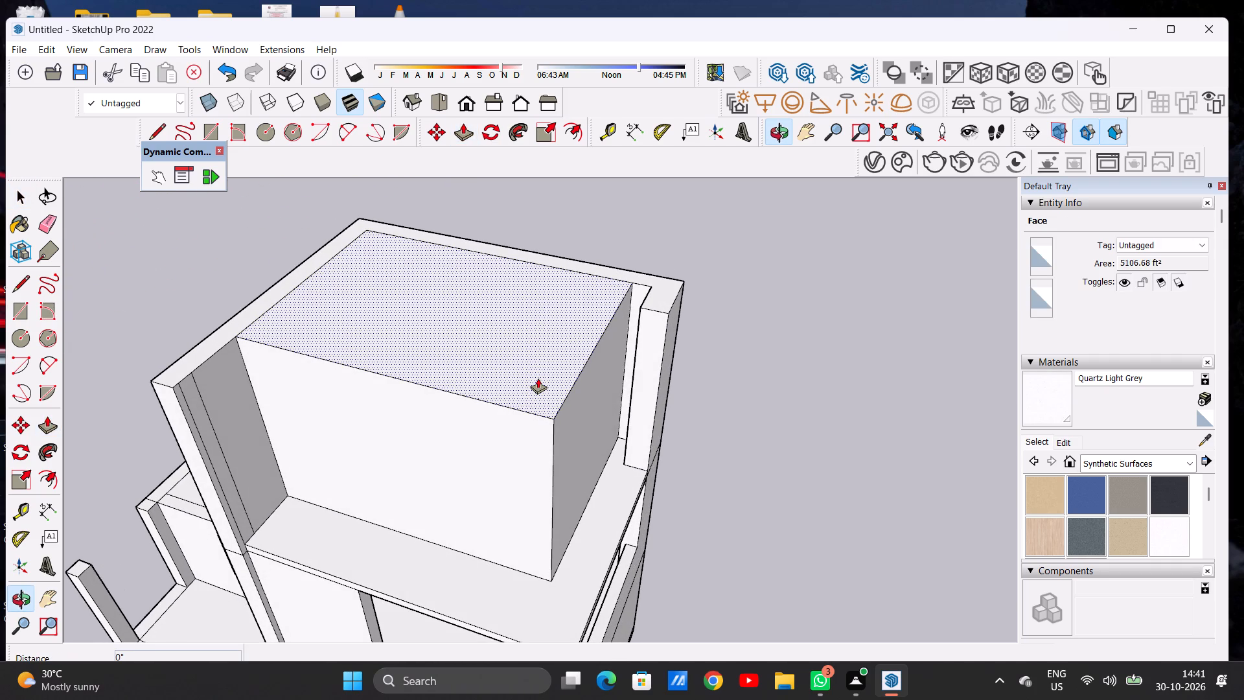
pyautogui.click(538, 378)
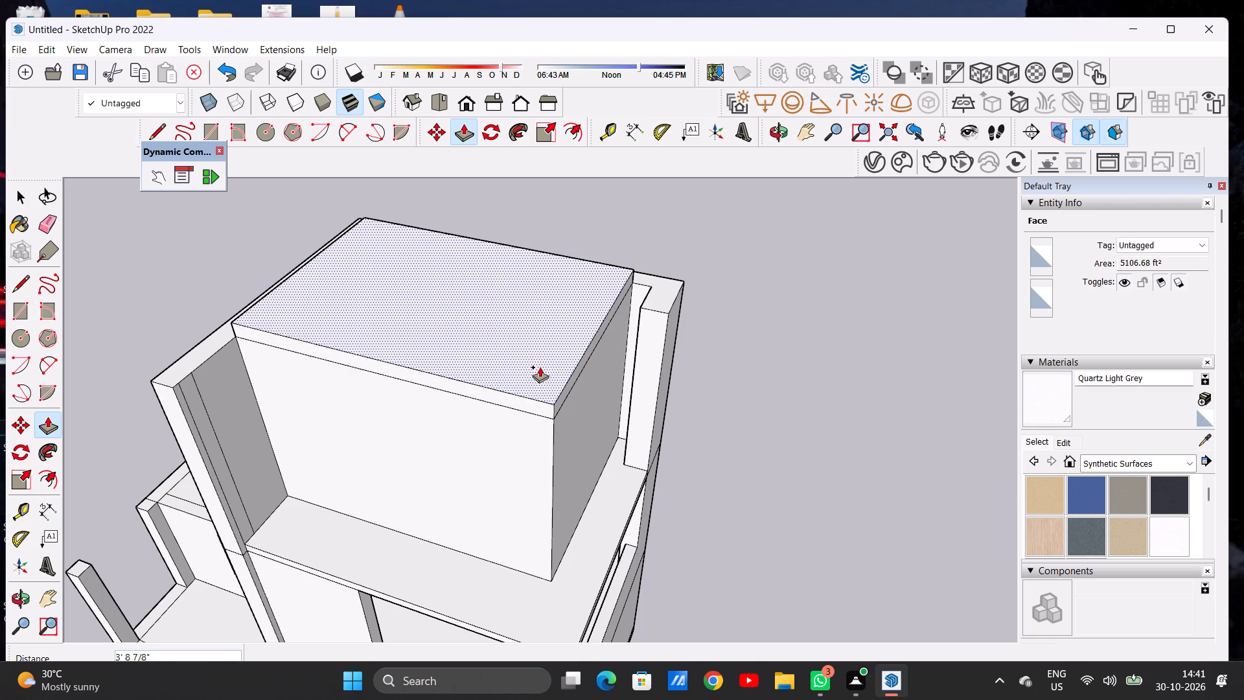
pyautogui.click(540, 365)
pyautogui.press('space')
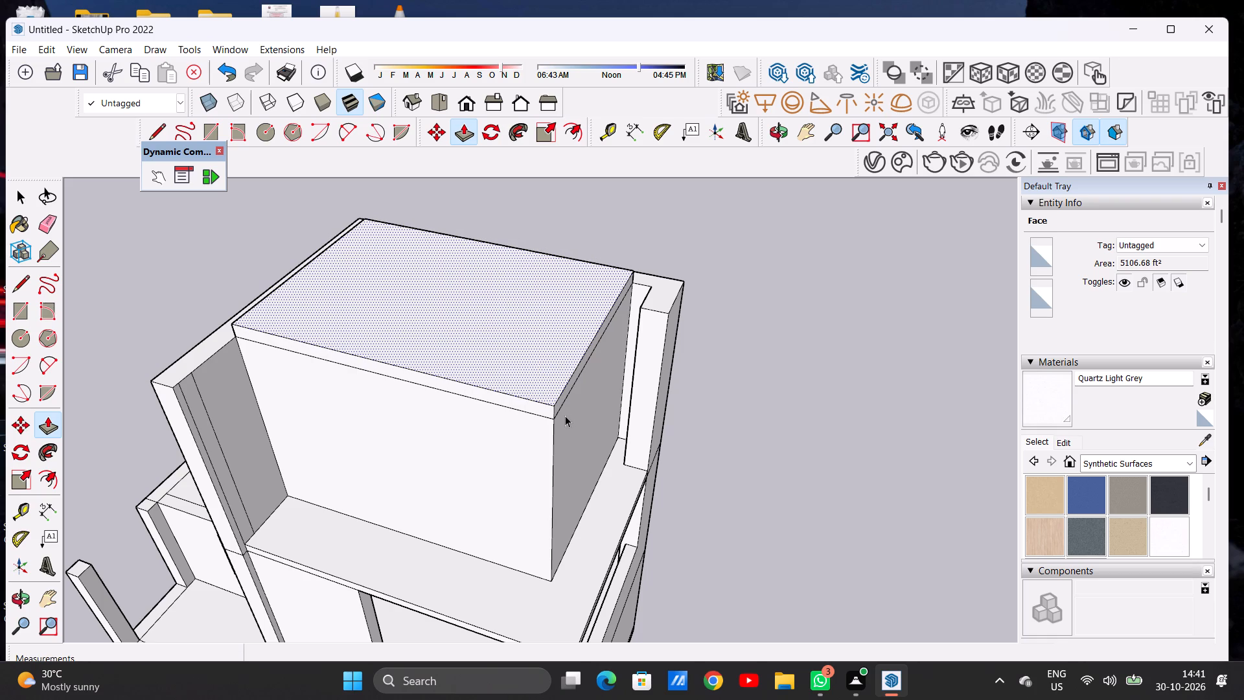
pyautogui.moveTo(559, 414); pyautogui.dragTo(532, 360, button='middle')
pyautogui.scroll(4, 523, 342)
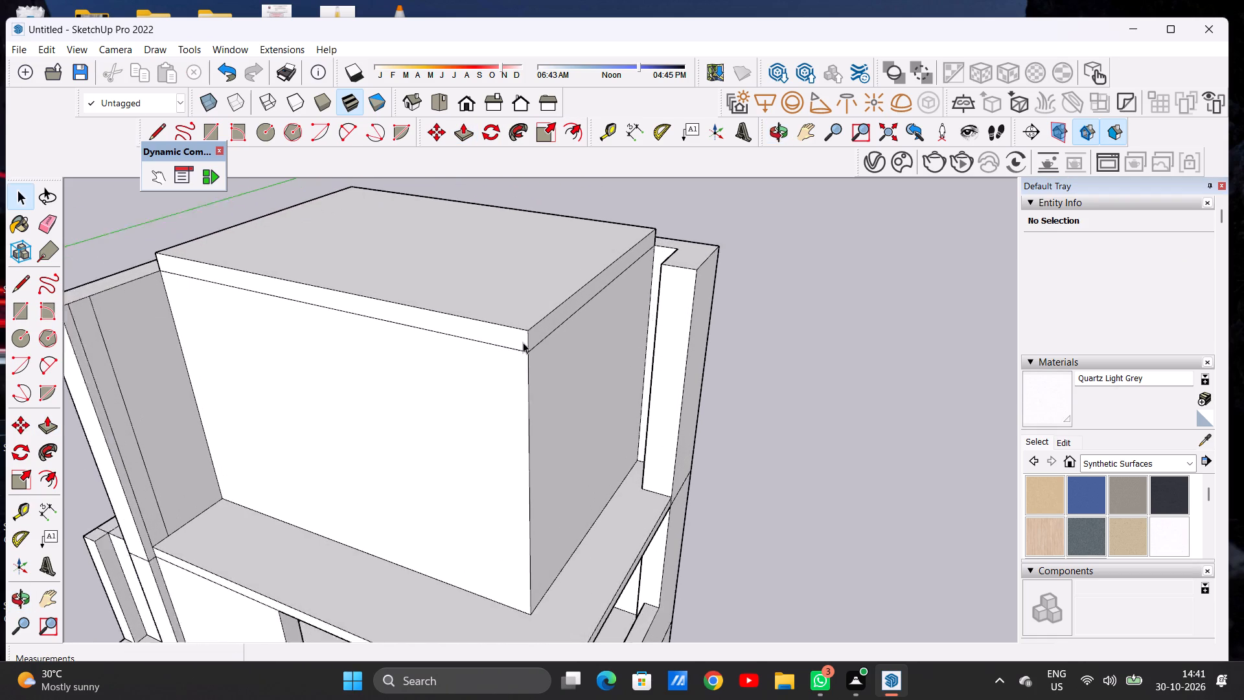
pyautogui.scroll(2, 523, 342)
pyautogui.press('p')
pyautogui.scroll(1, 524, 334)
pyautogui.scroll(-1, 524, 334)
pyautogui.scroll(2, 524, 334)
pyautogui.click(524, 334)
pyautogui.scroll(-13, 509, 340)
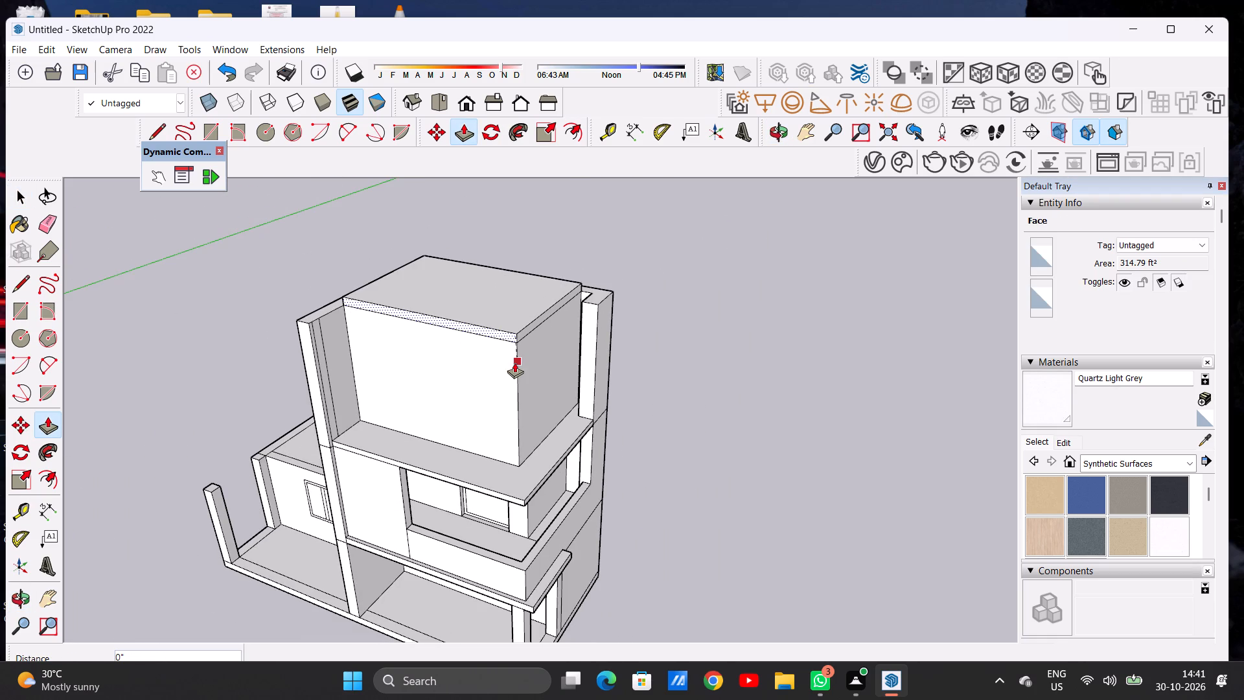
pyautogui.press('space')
# Offset the outline of the top-storey room's front face inward by about 2' 6" to form a window frame.
pyautogui.scroll(-2, 486, 357)
pyautogui.scroll(1, 486, 357)
pyautogui.scroll(-3, 486, 357)
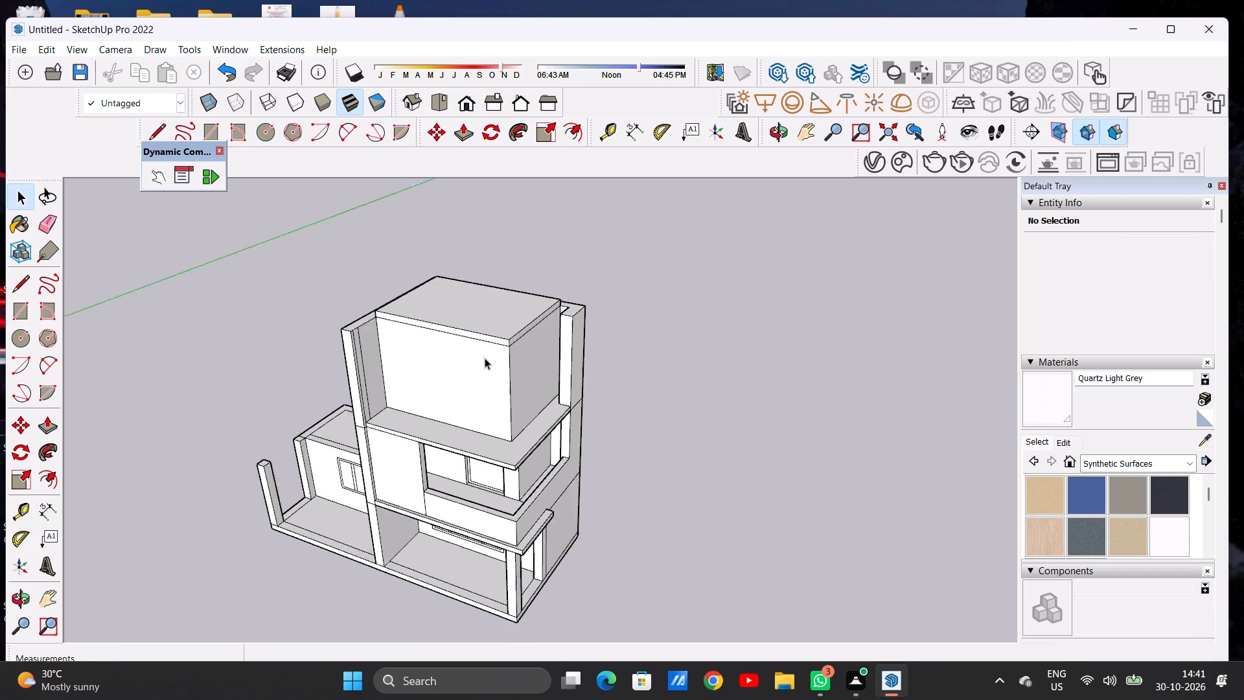
pyautogui.scroll(-2, 485, 358)
pyautogui.moveTo(452, 373); pyautogui.dragTo(598, 294, button='middle')
pyautogui.scroll(6, 500, 335)
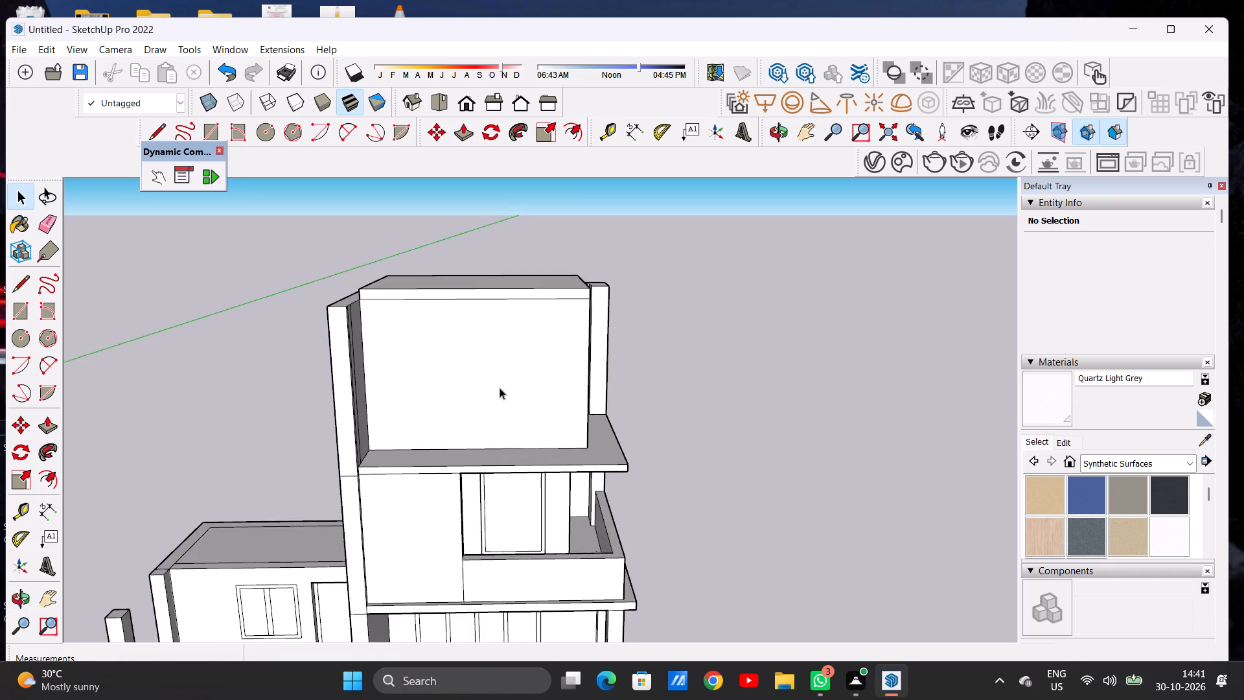
pyautogui.moveTo(500, 389); pyautogui.dragTo(482, 371, button='middle')
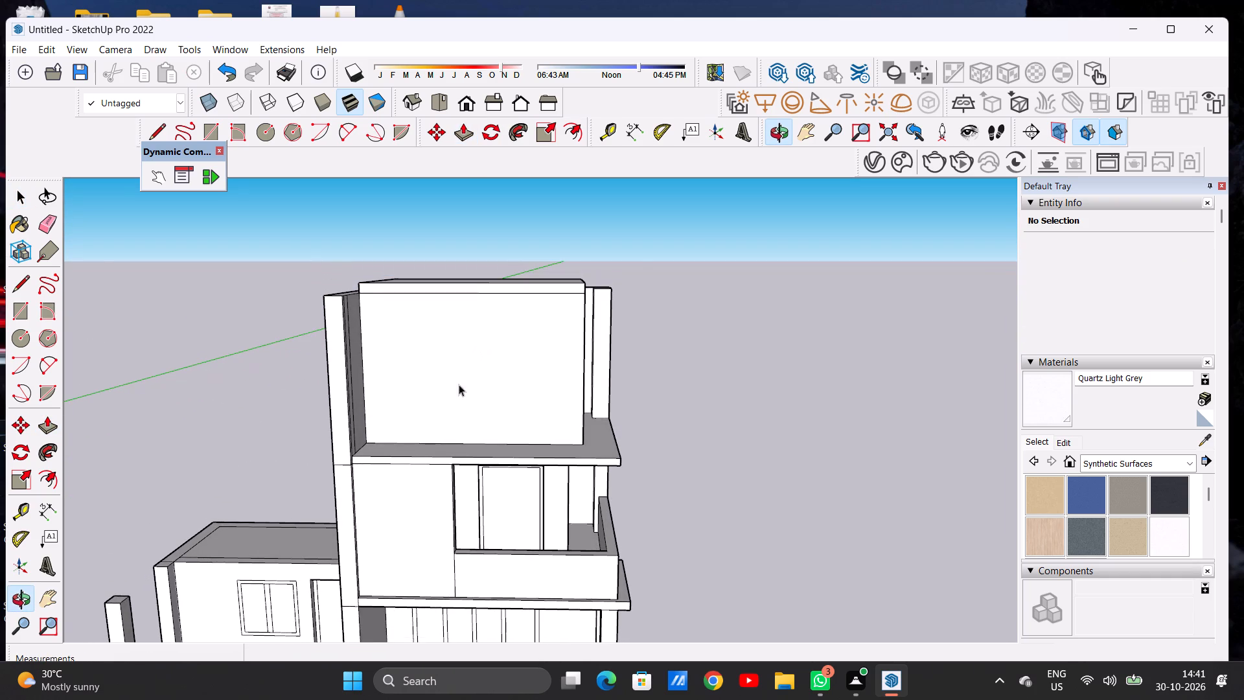
pyautogui.scroll(3, 432, 405)
pyautogui.moveTo(432, 403); pyautogui.dragTo(441, 391, button='middle')
pyautogui.scroll(-4, 444, 401)
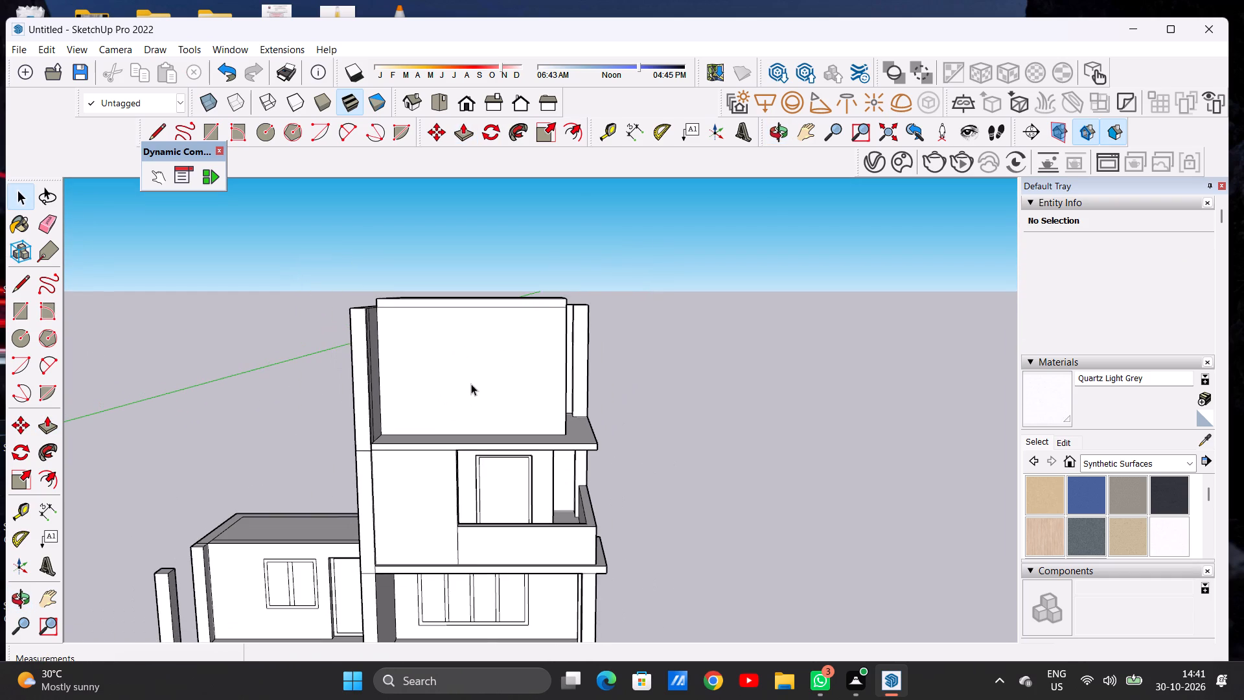
pyautogui.scroll(1, 472, 373)
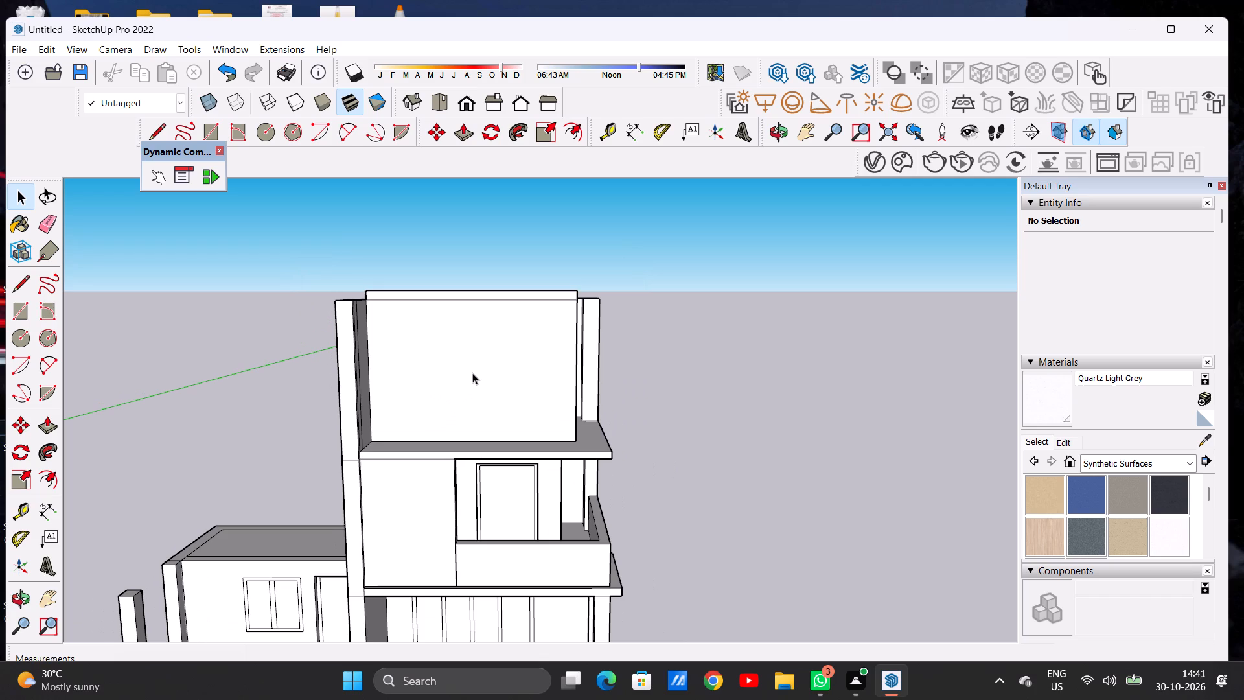
pyautogui.press('o')
pyautogui.press('f')
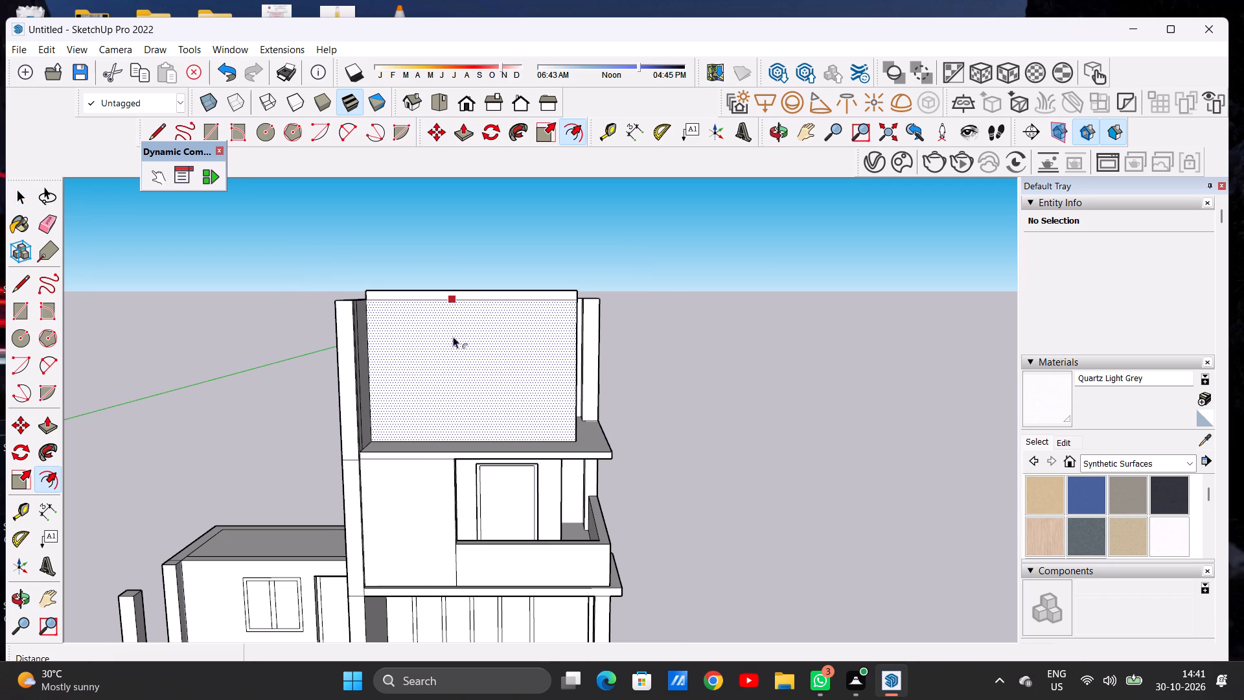
pyautogui.scroll(5, 450, 332)
pyautogui.click(437, 287)
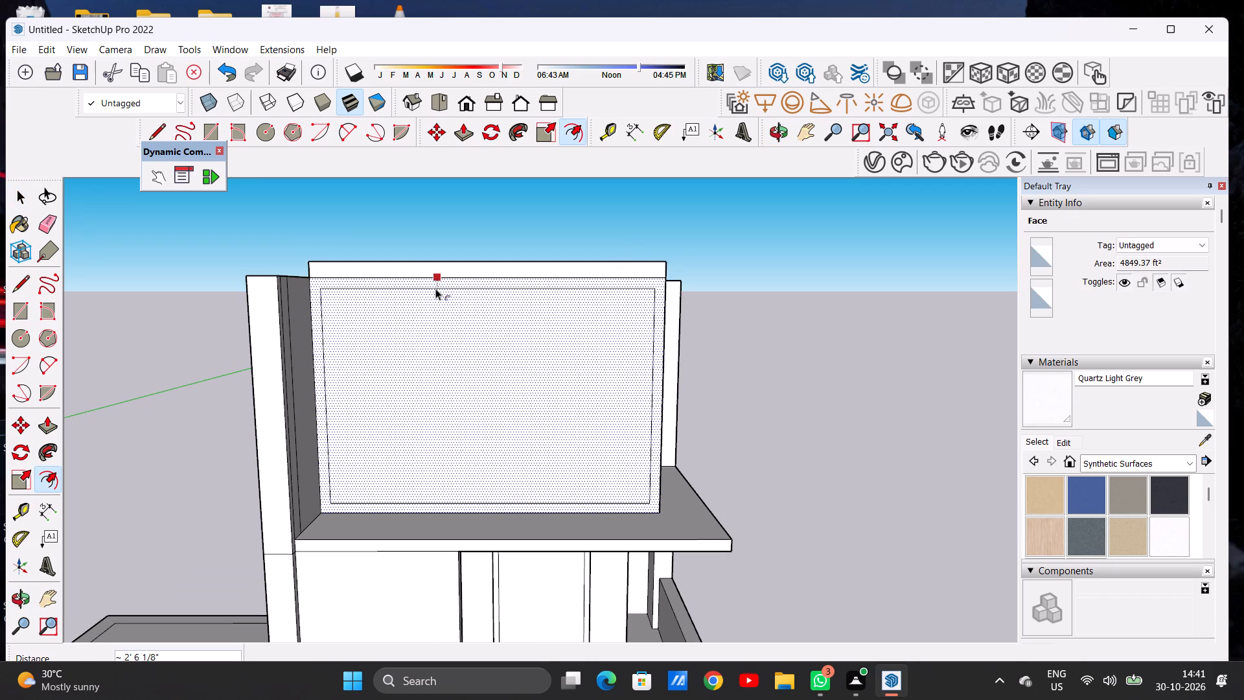
pyautogui.click(435, 288)
pyautogui.press('space')
# Draw two closely spaced vertical lines, each about 52' 7" long, across the inset outline on the room's front face as a mullion.
pyautogui.scroll(-6, 449, 399)
pyautogui.moveTo(447, 429); pyautogui.dragTo(479, 414, button='middle')
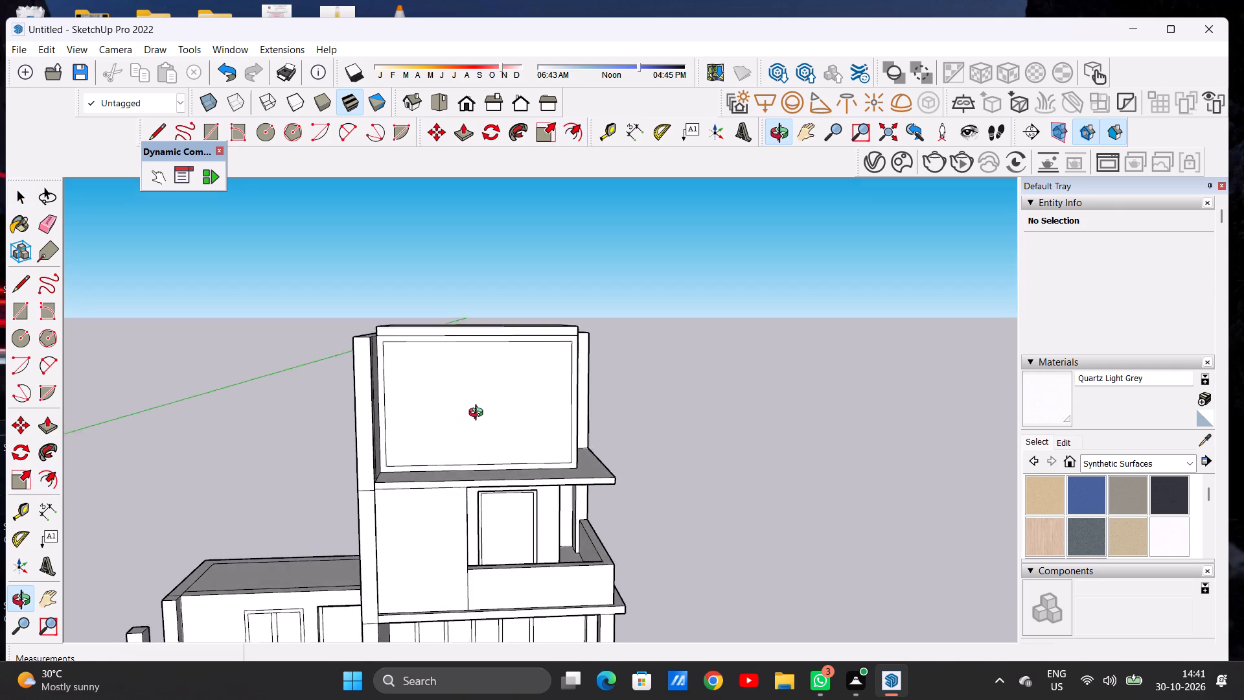
pyautogui.moveTo(479, 414); pyautogui.dragTo(460, 403, button='middle')
pyautogui.scroll(7, 460, 401)
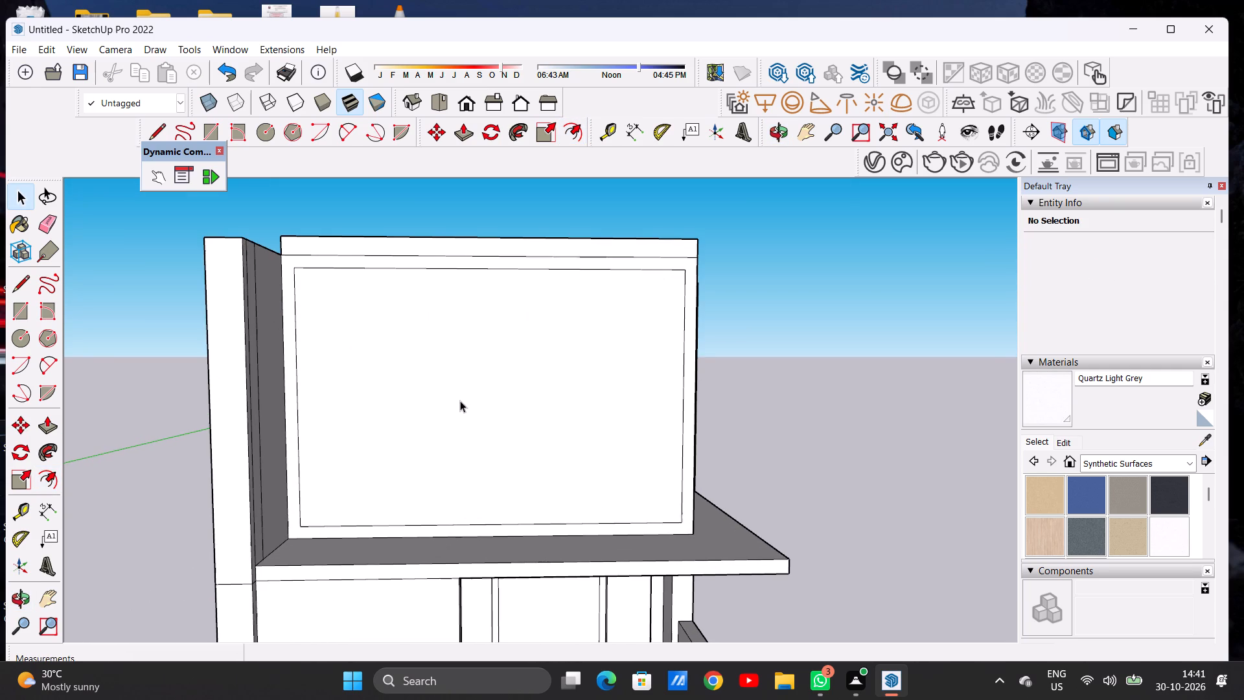
pyautogui.press('l')
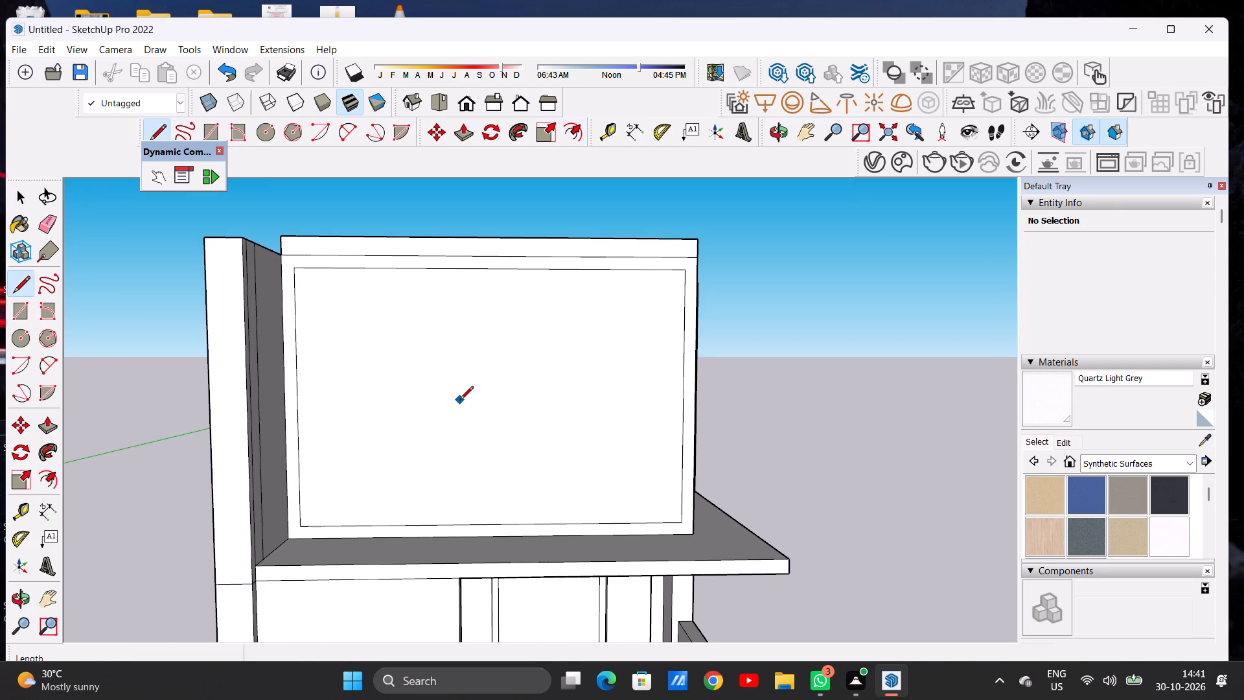
pyautogui.click(386, 266)
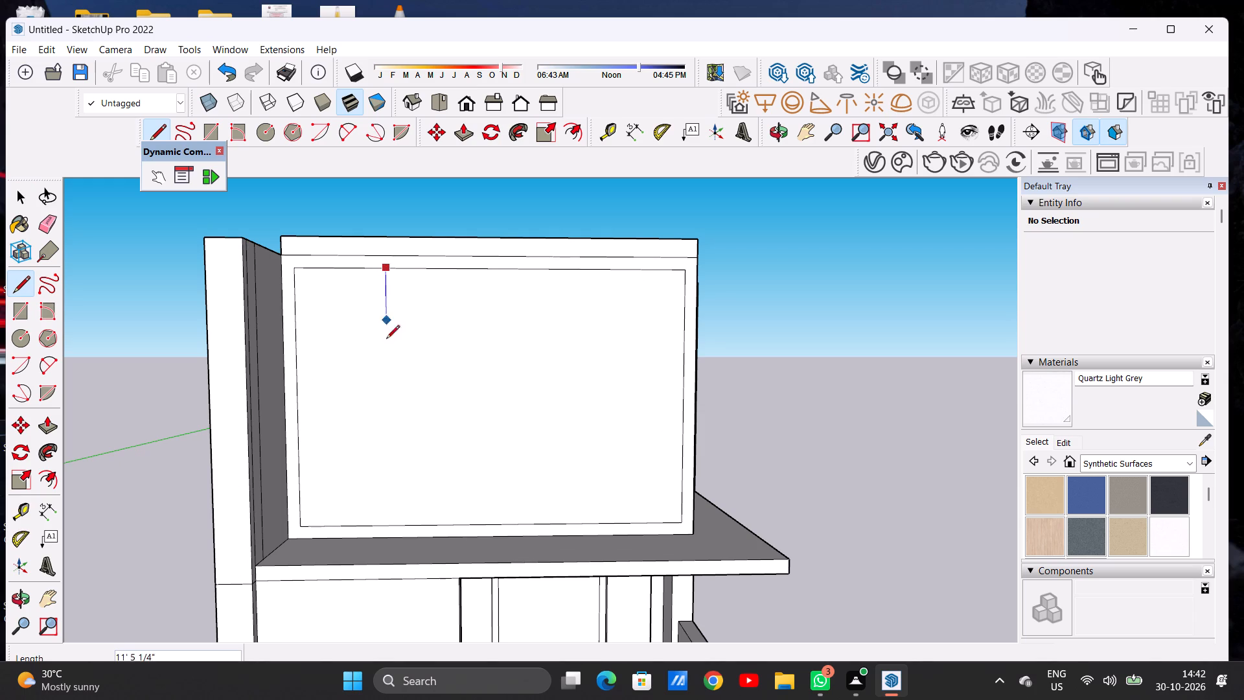
pyautogui.click(389, 525)
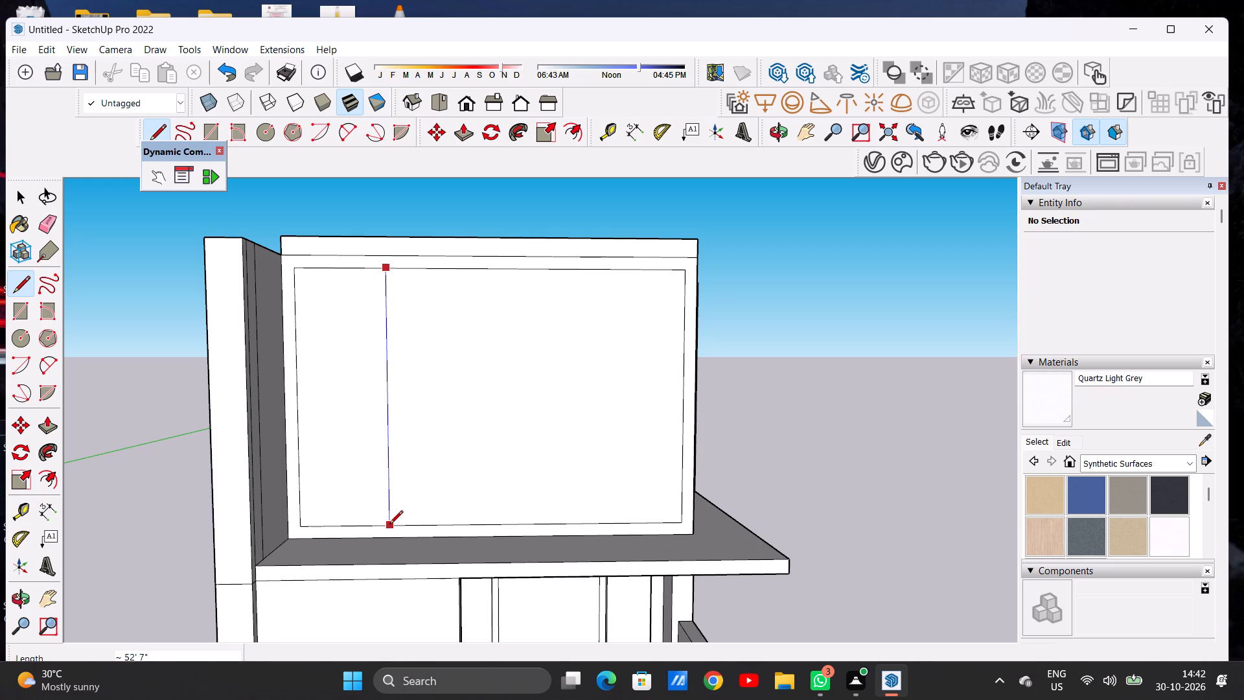
pyautogui.click(397, 269)
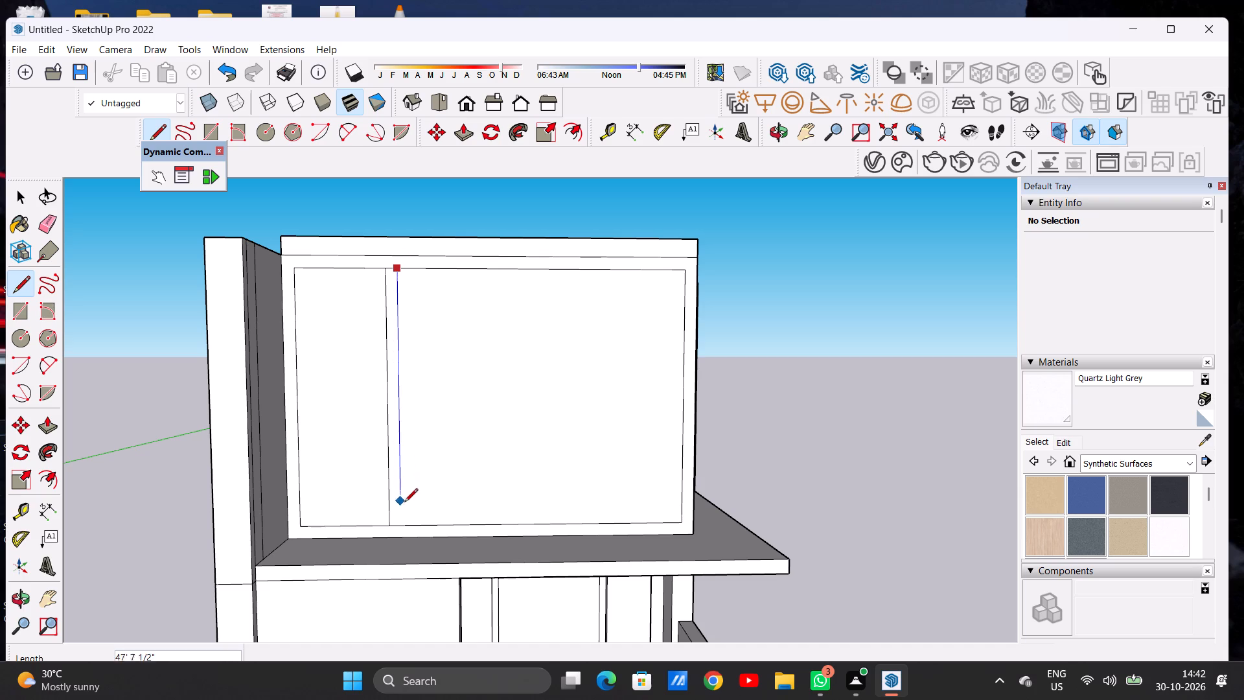
pyautogui.click(402, 520)
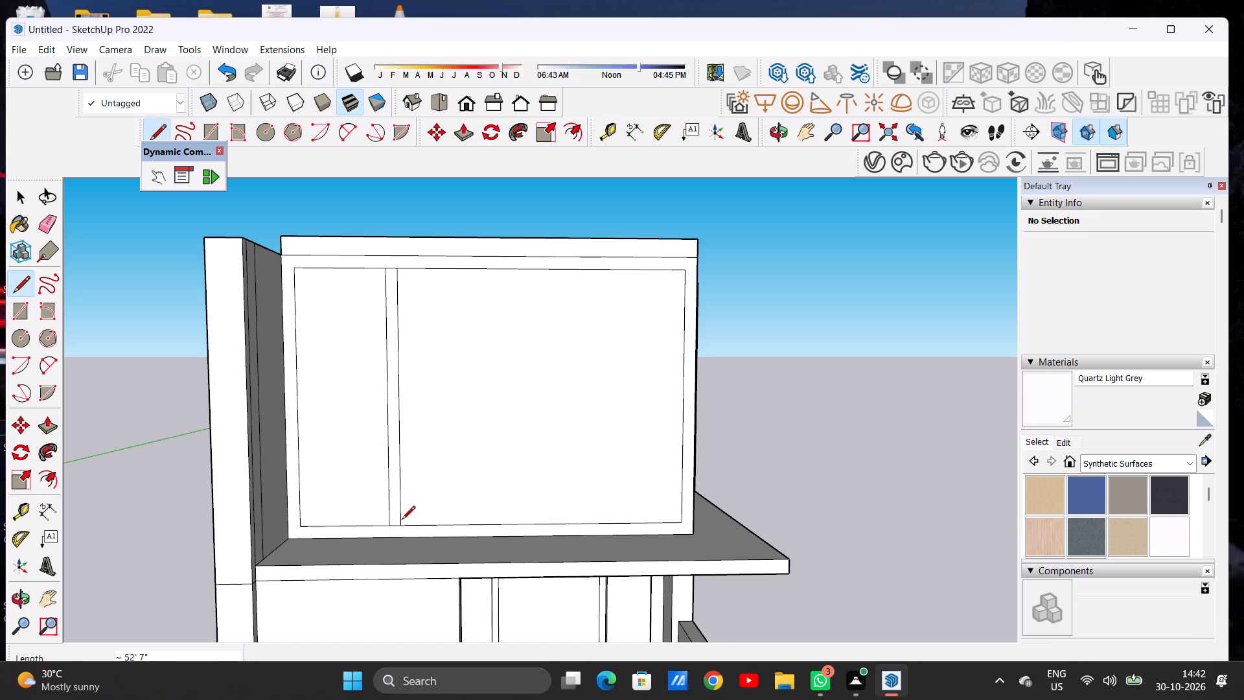
pyautogui.press('space')
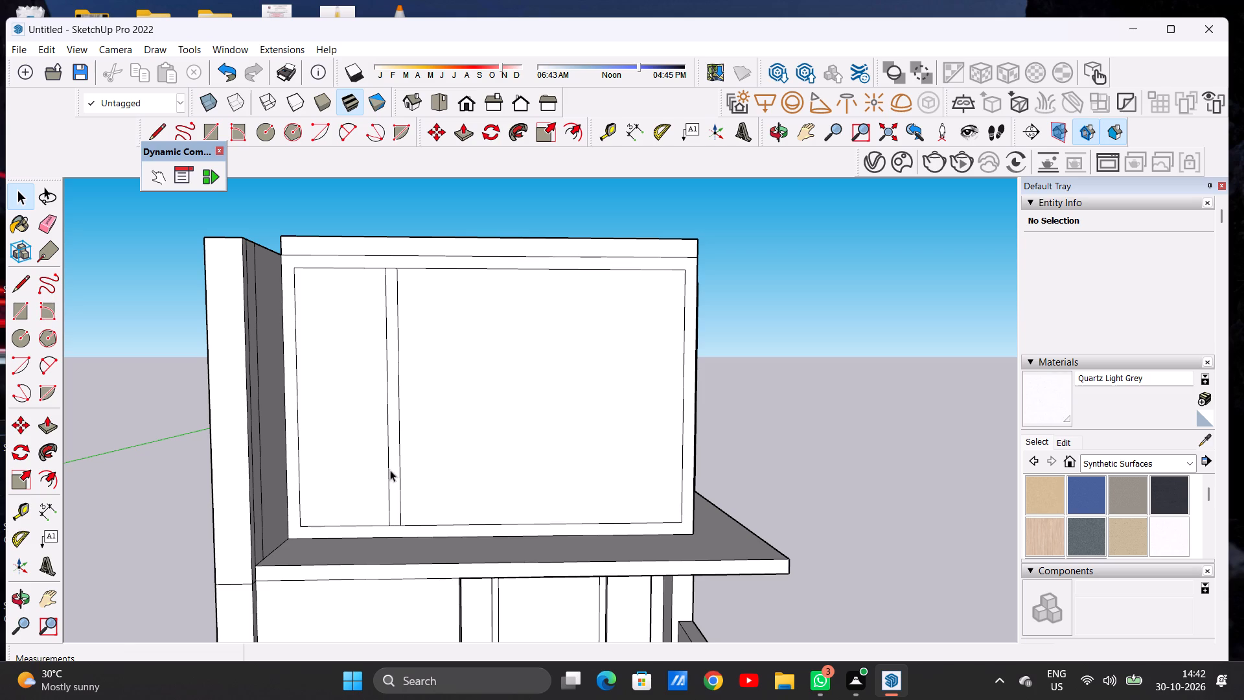
# Copy the vertical mullion strip about 21' along the top-storey room's front face, towards the middle of the inset outline.
pyautogui.scroll(5, 380, 530)
pyautogui.doubleClick(404, 501)
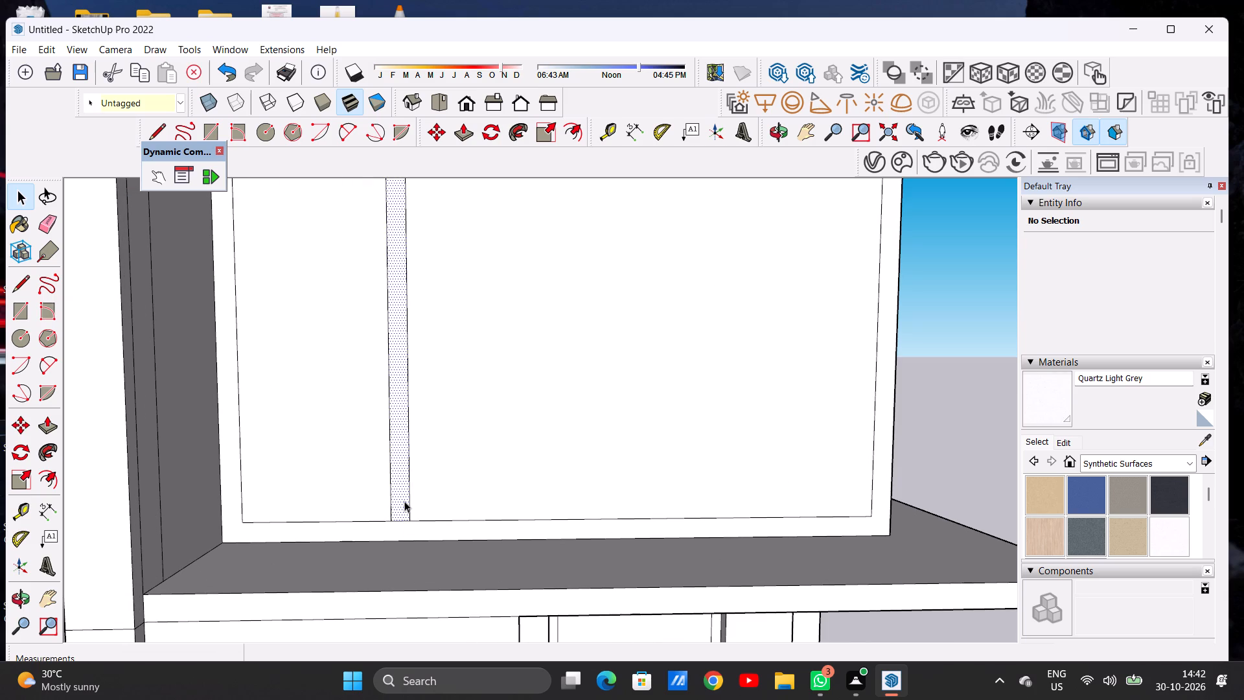
pyautogui.press('m')
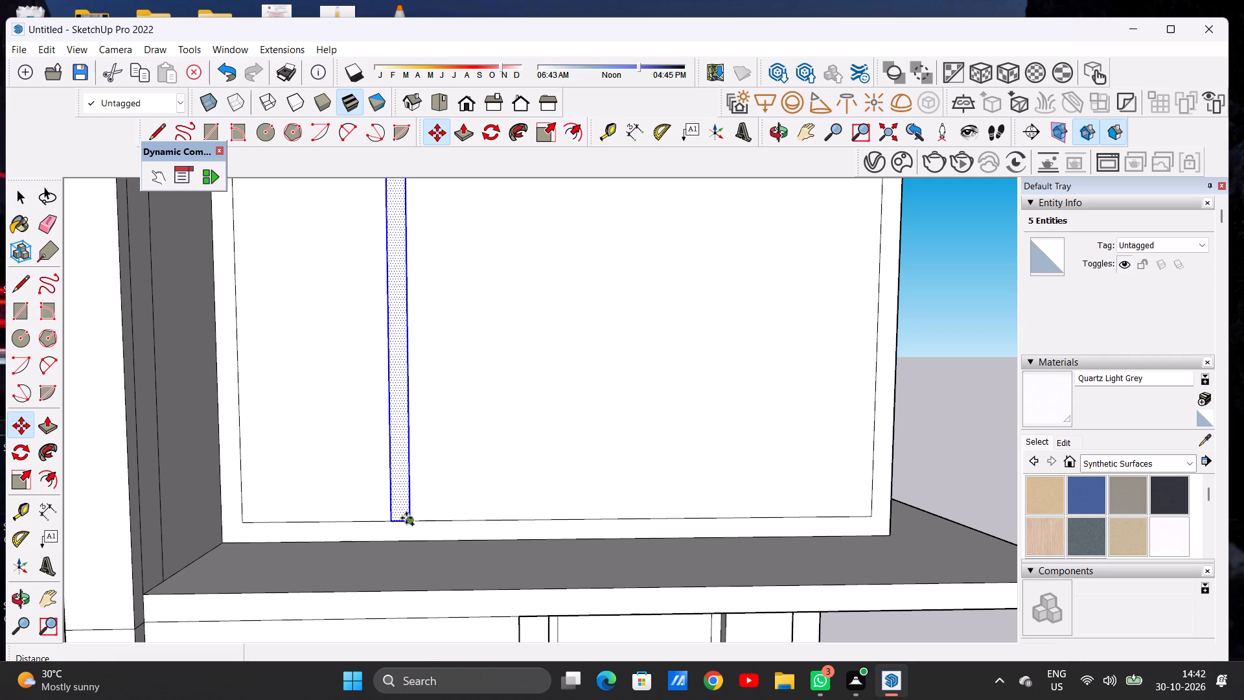
pyautogui.click(406, 518)
pyautogui.scroll(-5, 476, 515)
pyautogui.scroll(2, 543, 515)
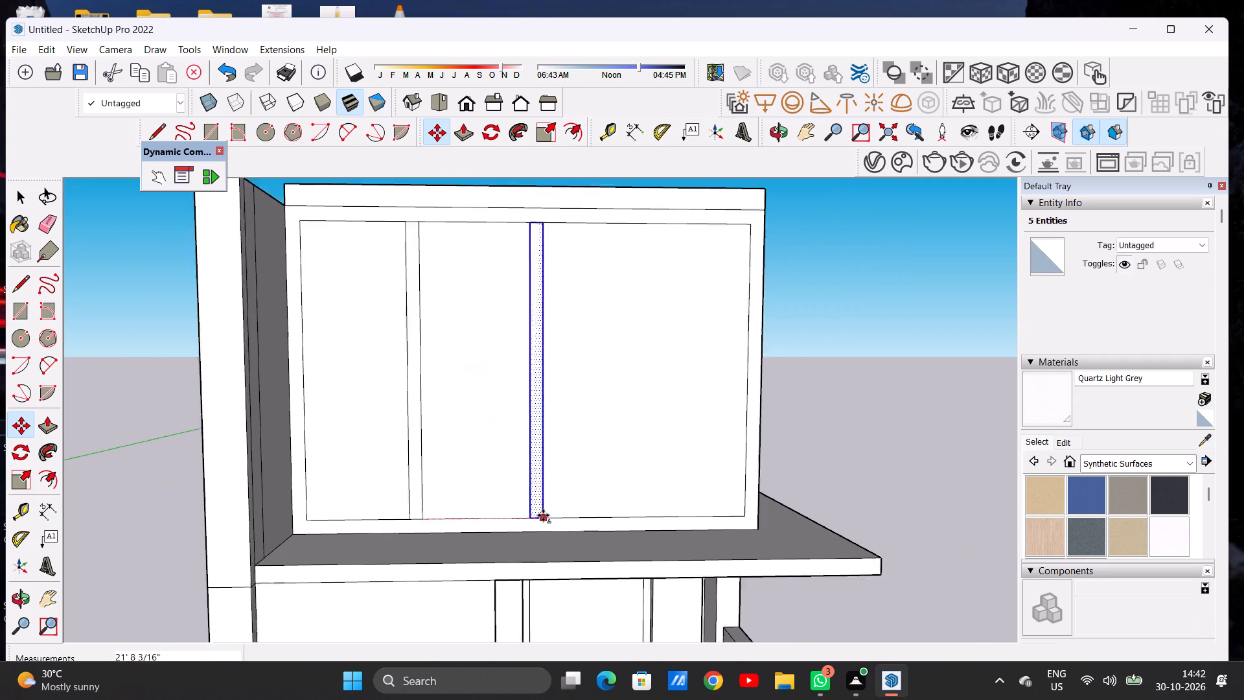
pyautogui.scroll(2, 543, 515)
pyautogui.click(538, 514)
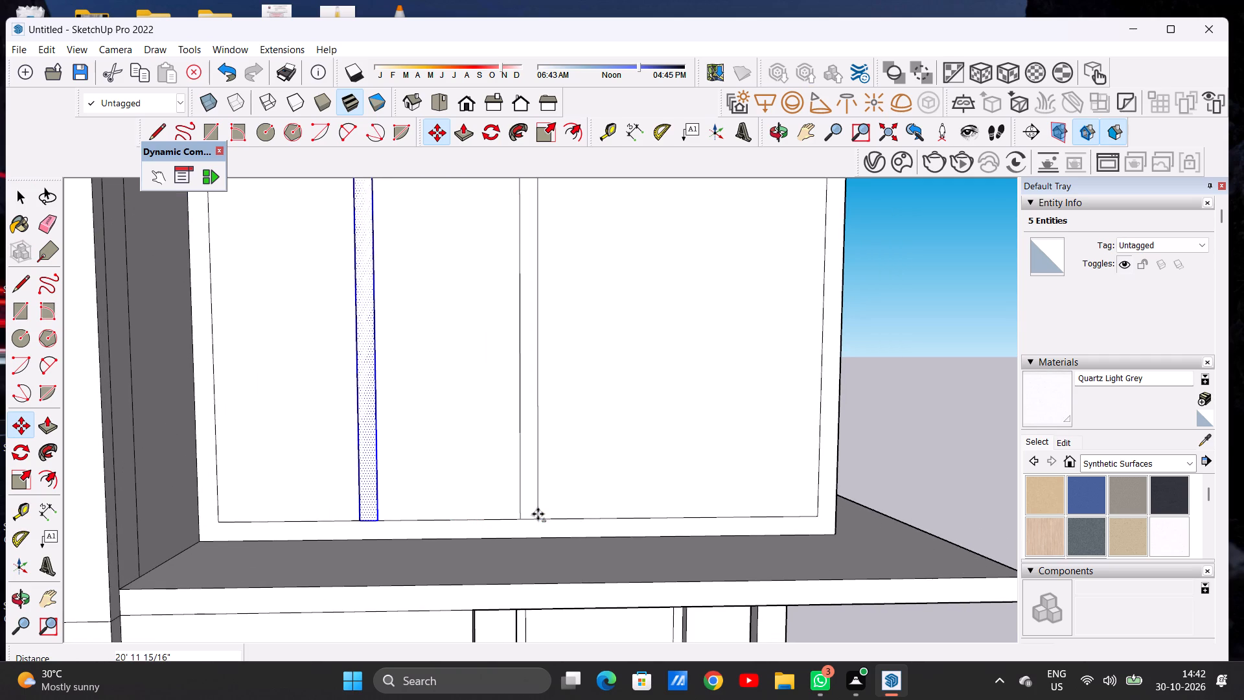
pyautogui.click(538, 519)
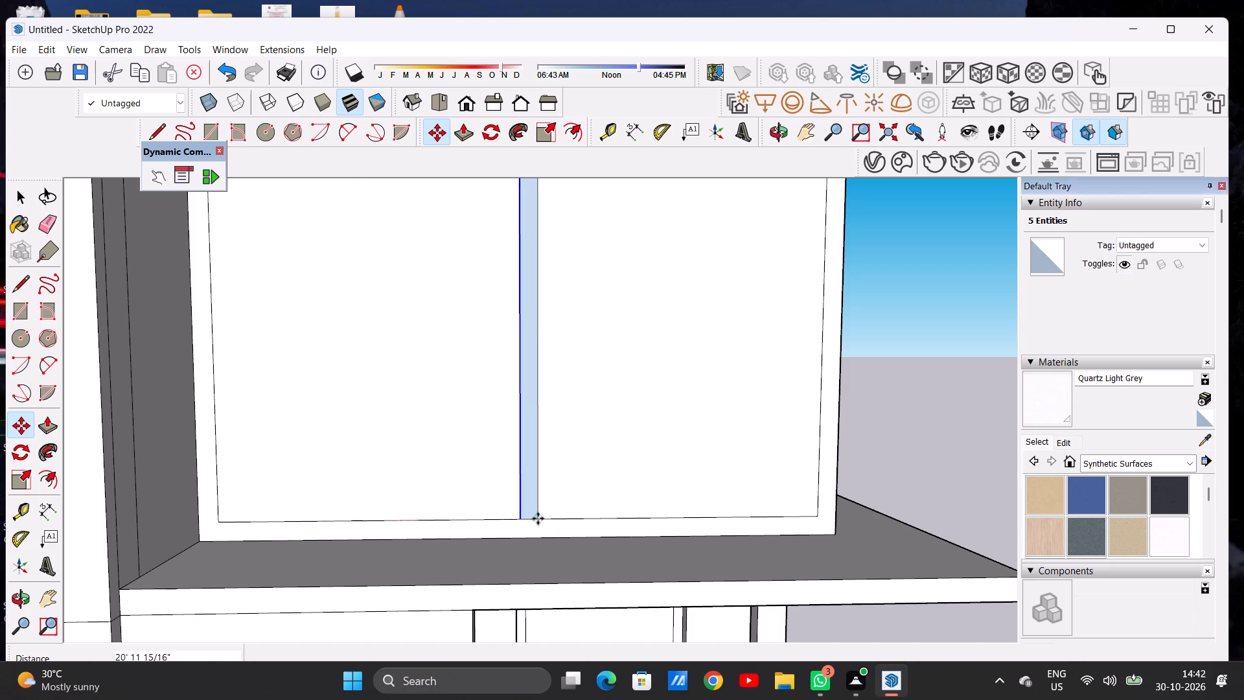
pyautogui.press('space')
pyautogui.scroll(-10, 494, 498)
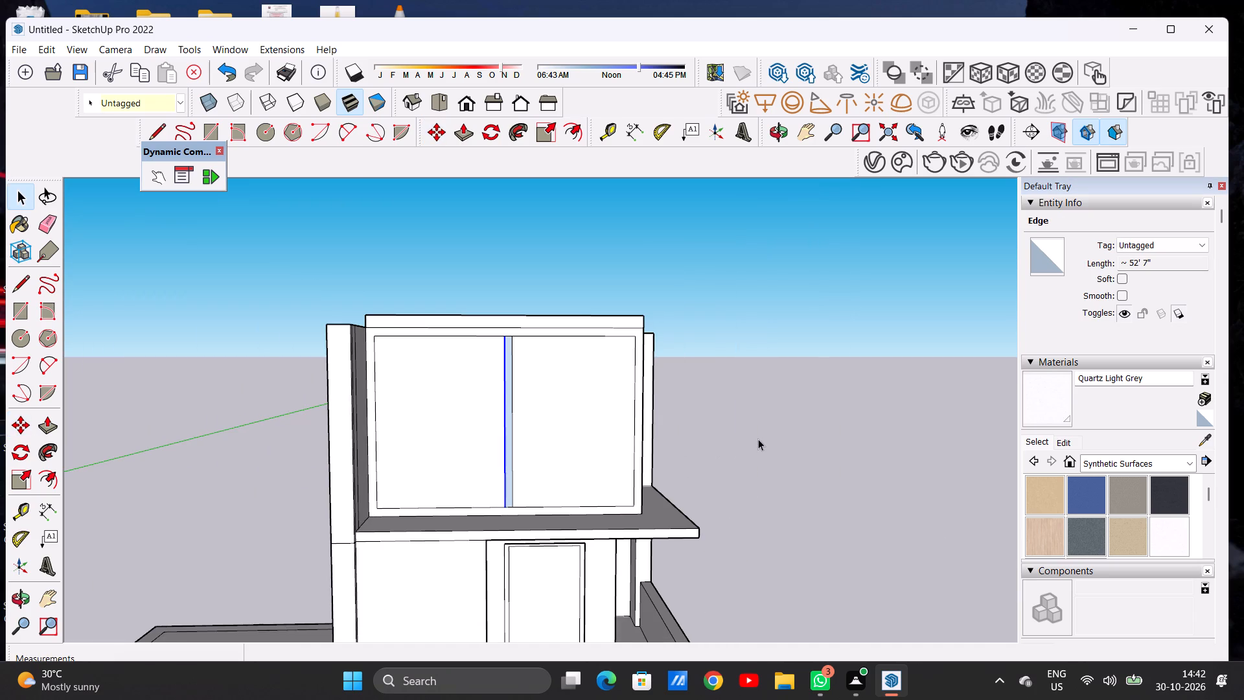
pyautogui.click(758, 438)
pyautogui.press('space')
pyautogui.hotkey('ctrl', 'z')
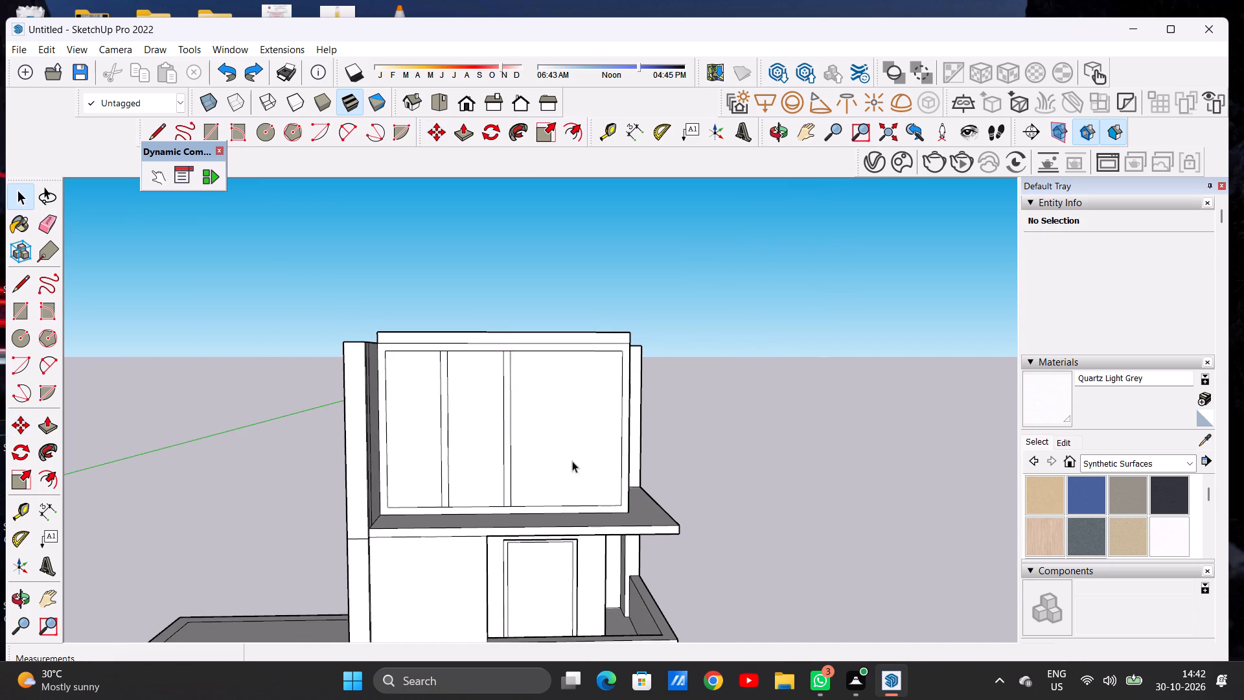
# Copy the middle mullion strip about 20' 4" further right along the inset front face to form a third mullion.
pyautogui.scroll(12, 533, 495)
pyautogui.doubleClick(487, 505)
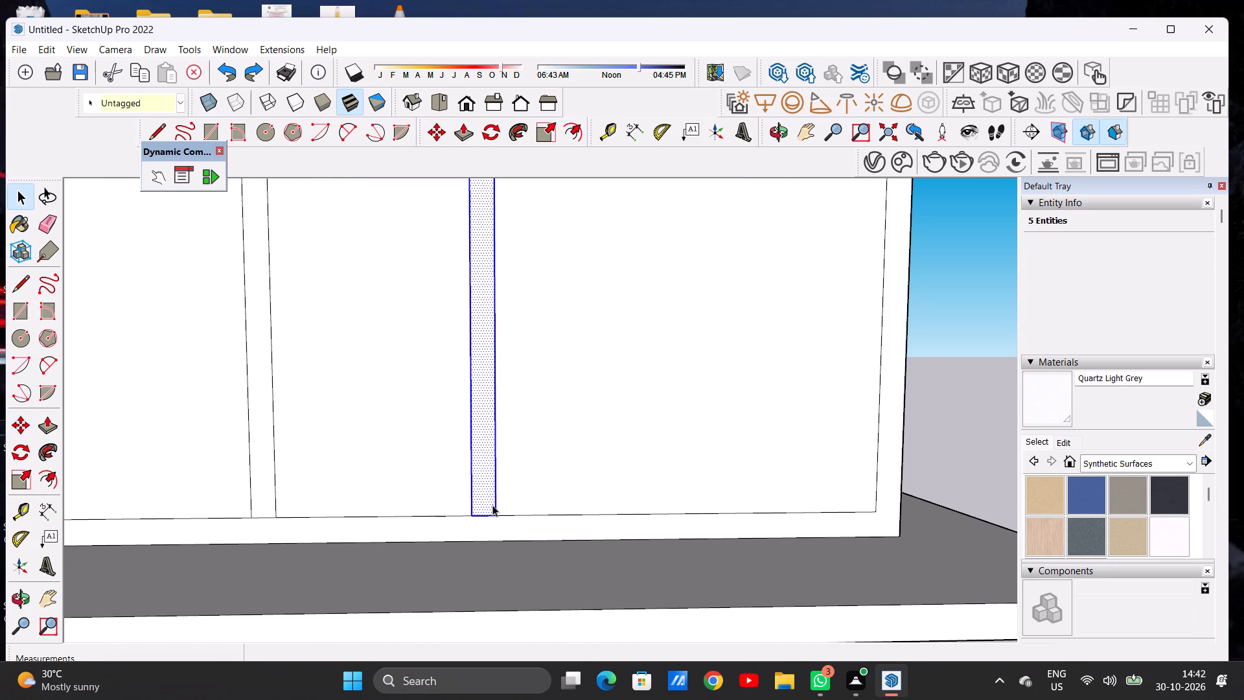
pyautogui.press('m')
pyautogui.click(500, 517)
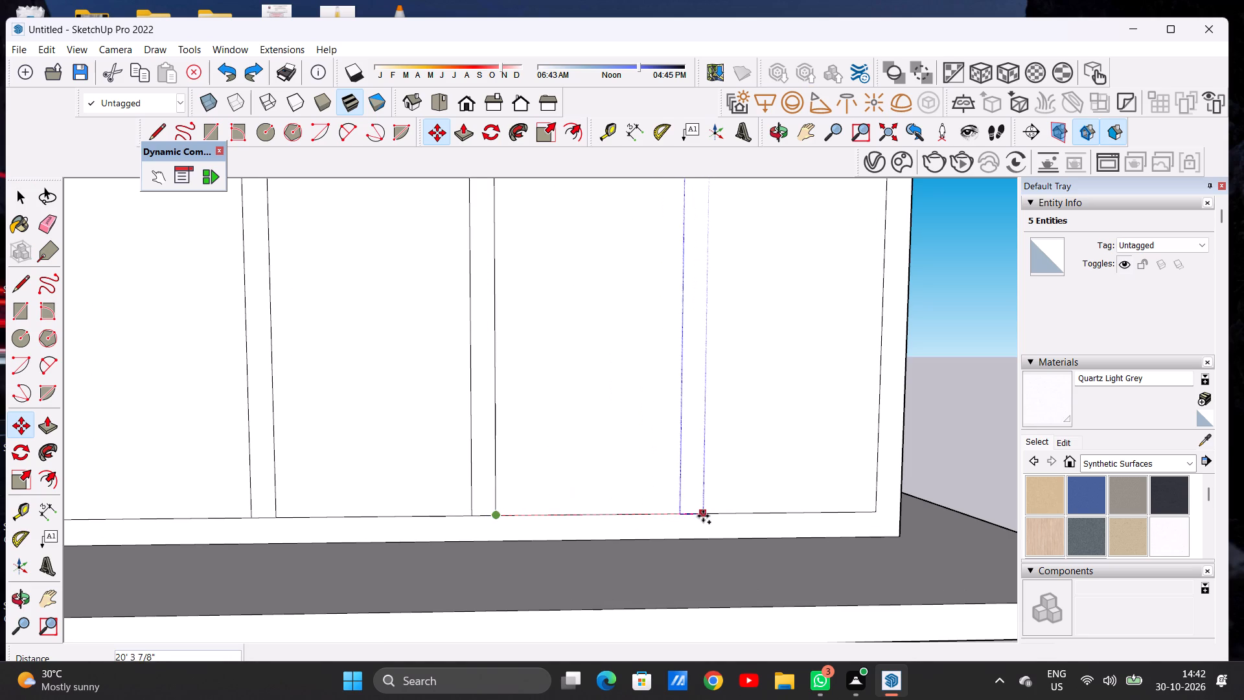
pyautogui.click(700, 516)
pyautogui.press('space')
pyautogui.scroll(-7, 610, 476)
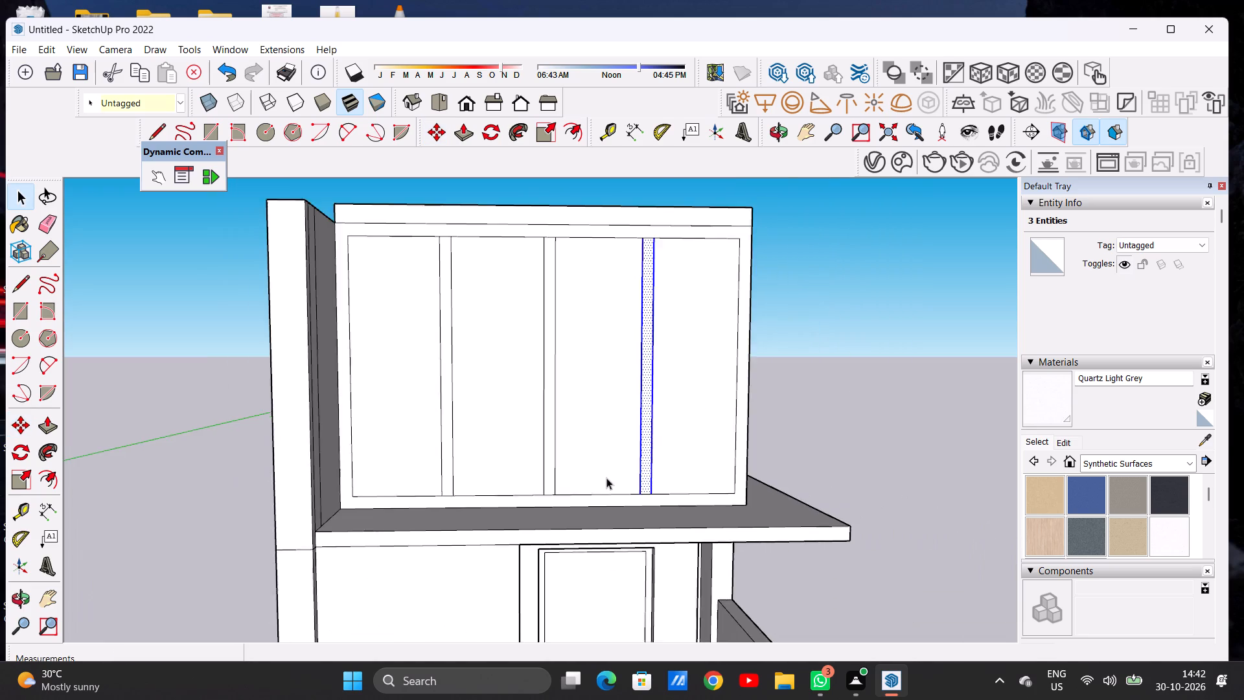
pyautogui.scroll(-8, 606, 478)
pyautogui.click(866, 423)
# Draw two closely spaced horizontal lines, each about 79' 2" long, across the upper part of the inset outline as a transom.
pyautogui.scroll(-6, 500, 452)
pyautogui.scroll(7, 543, 416)
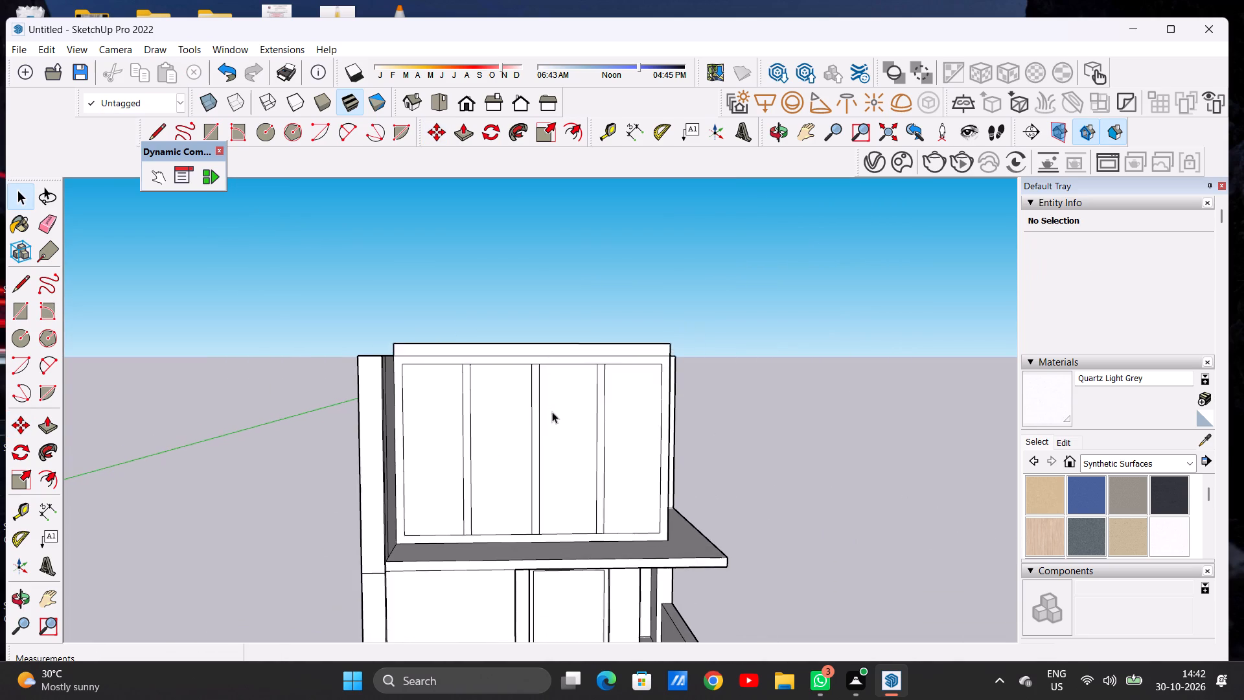
pyautogui.moveTo(612, 445); pyautogui.dragTo(623, 436, button='middle')
pyautogui.scroll(-3, 391, 465)
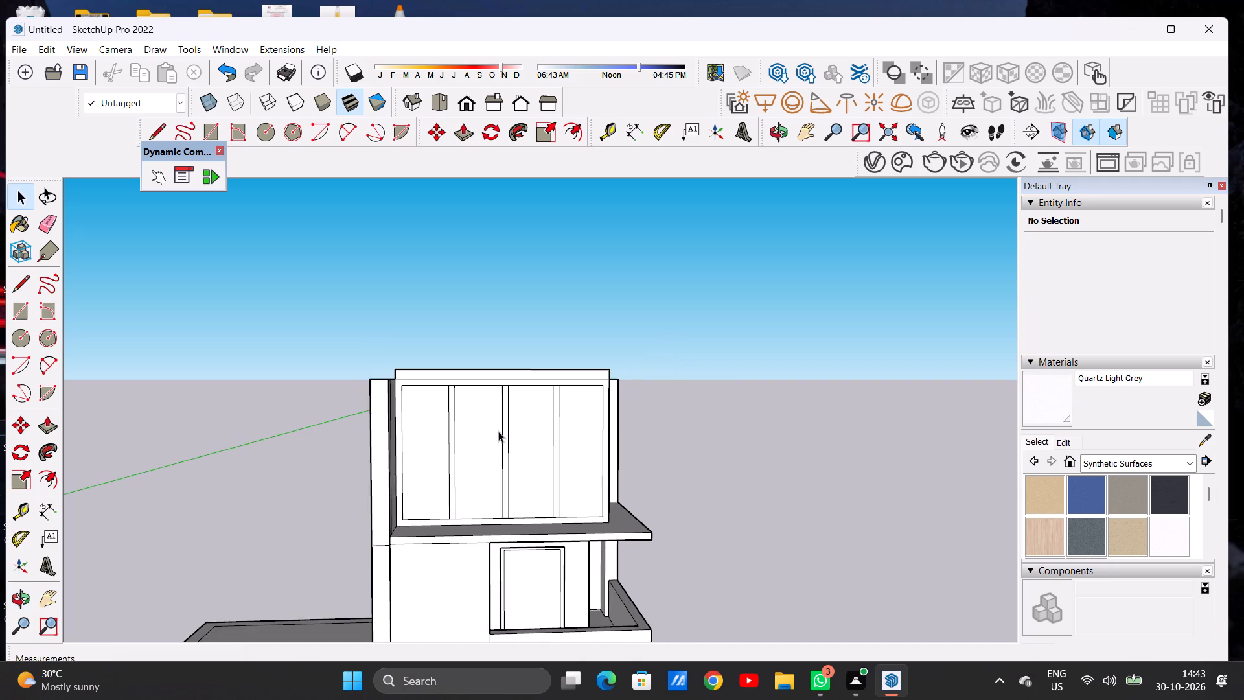
pyautogui.scroll(6, 499, 430)
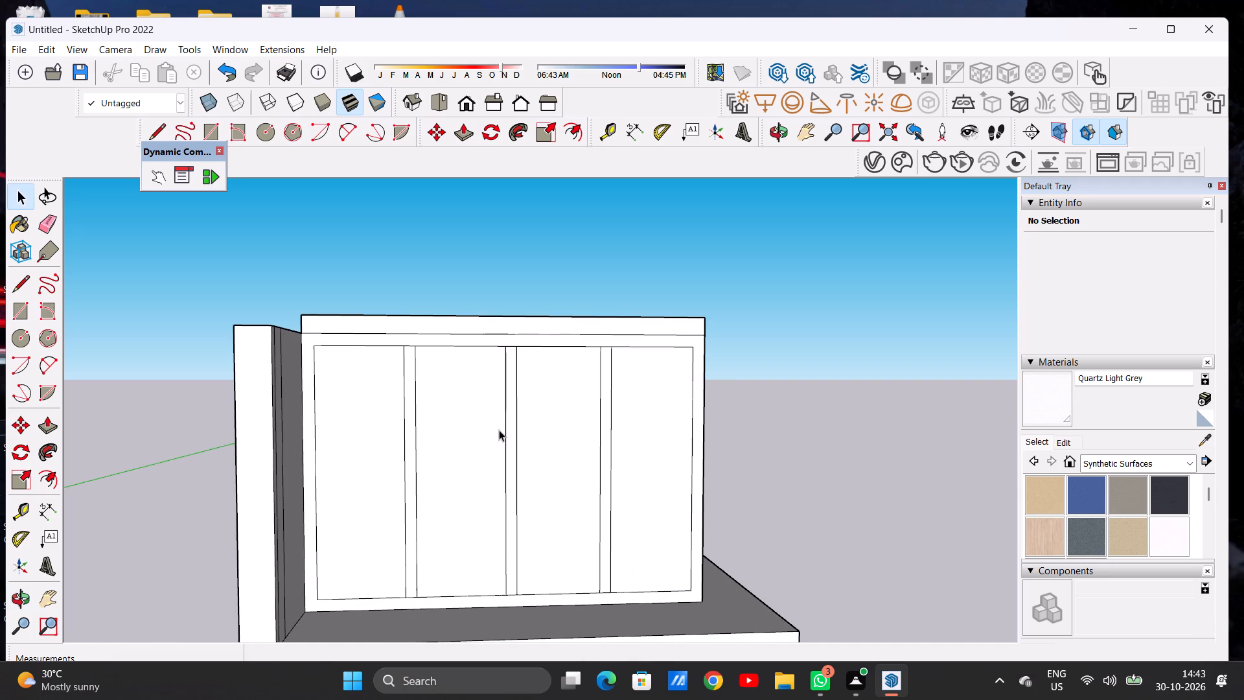
pyautogui.press('l')
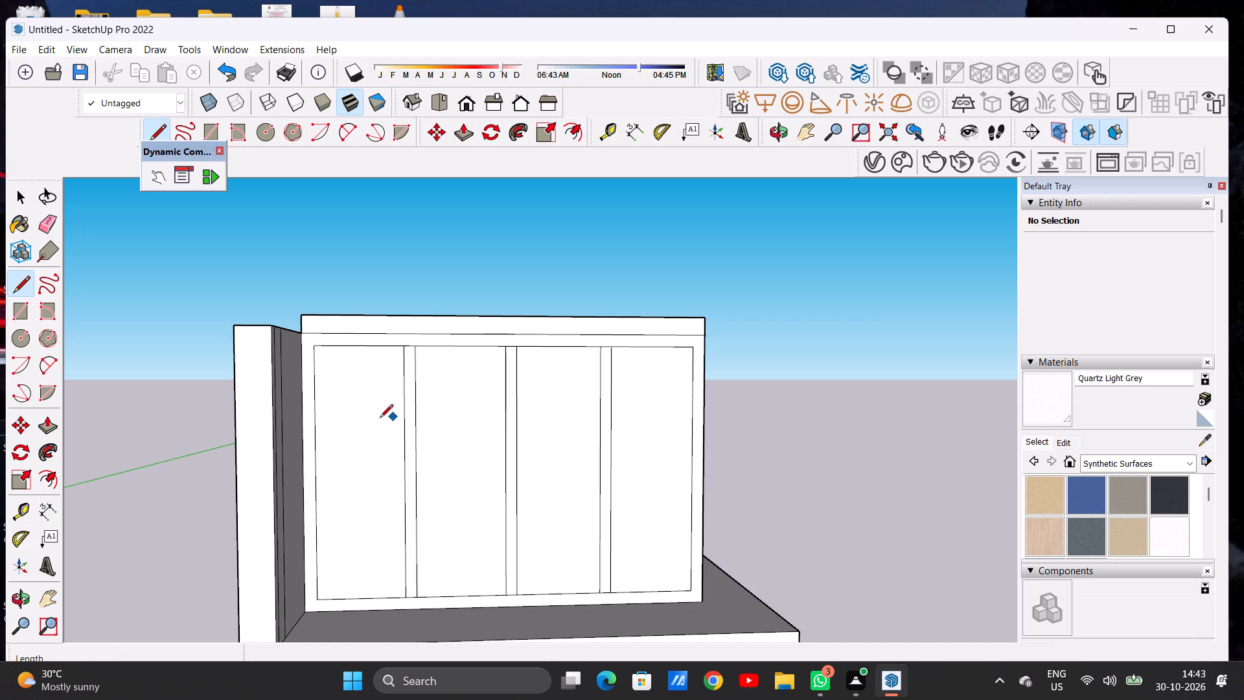
pyautogui.click(318, 395)
pyautogui.scroll(4, 691, 392)
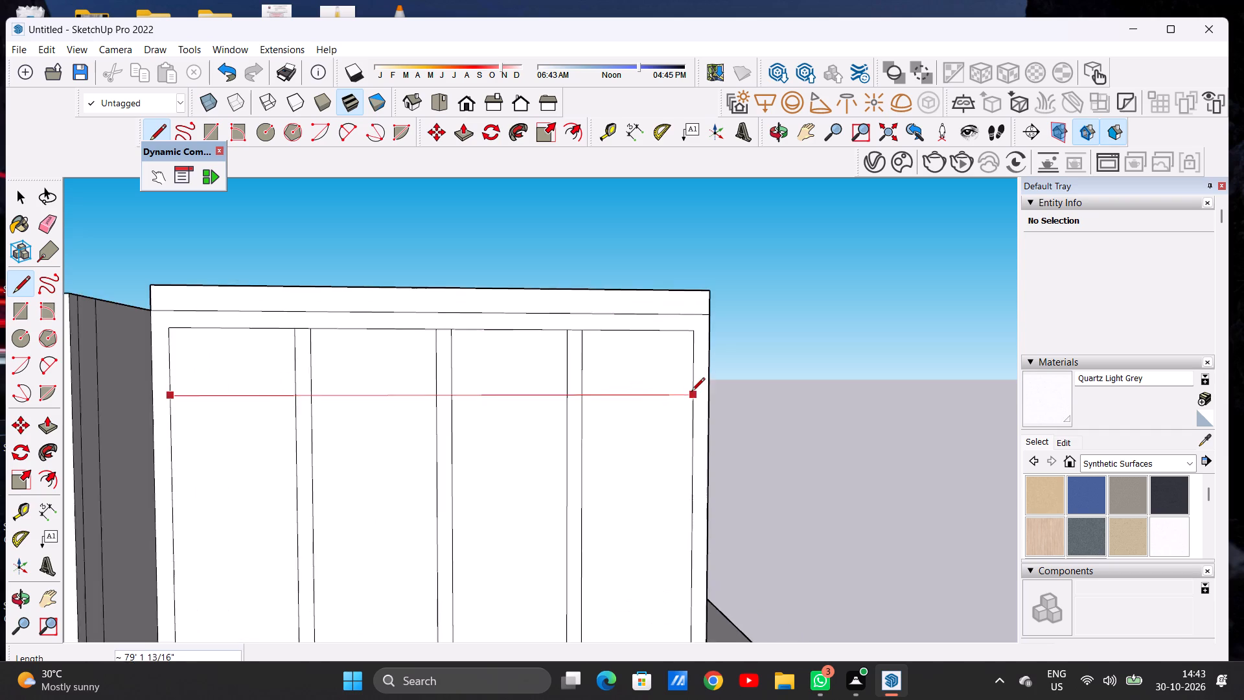
pyautogui.click(692, 396)
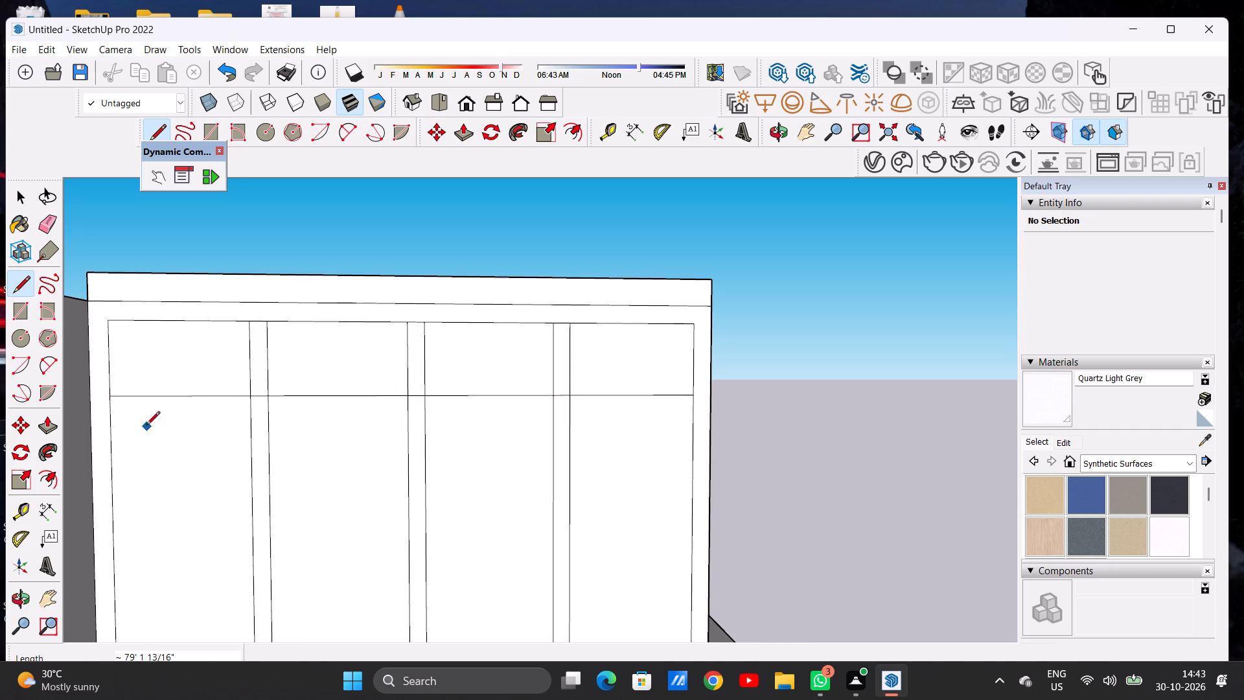
pyautogui.click(109, 415)
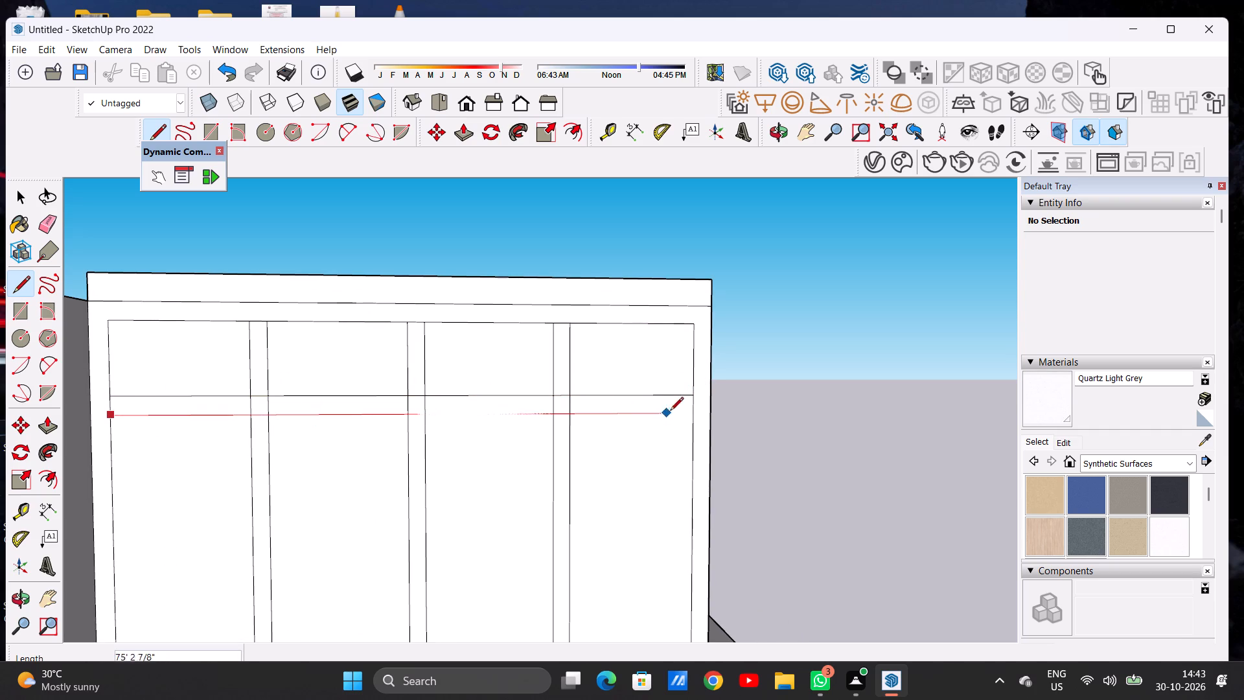
pyautogui.click(690, 412)
pyautogui.press('space')
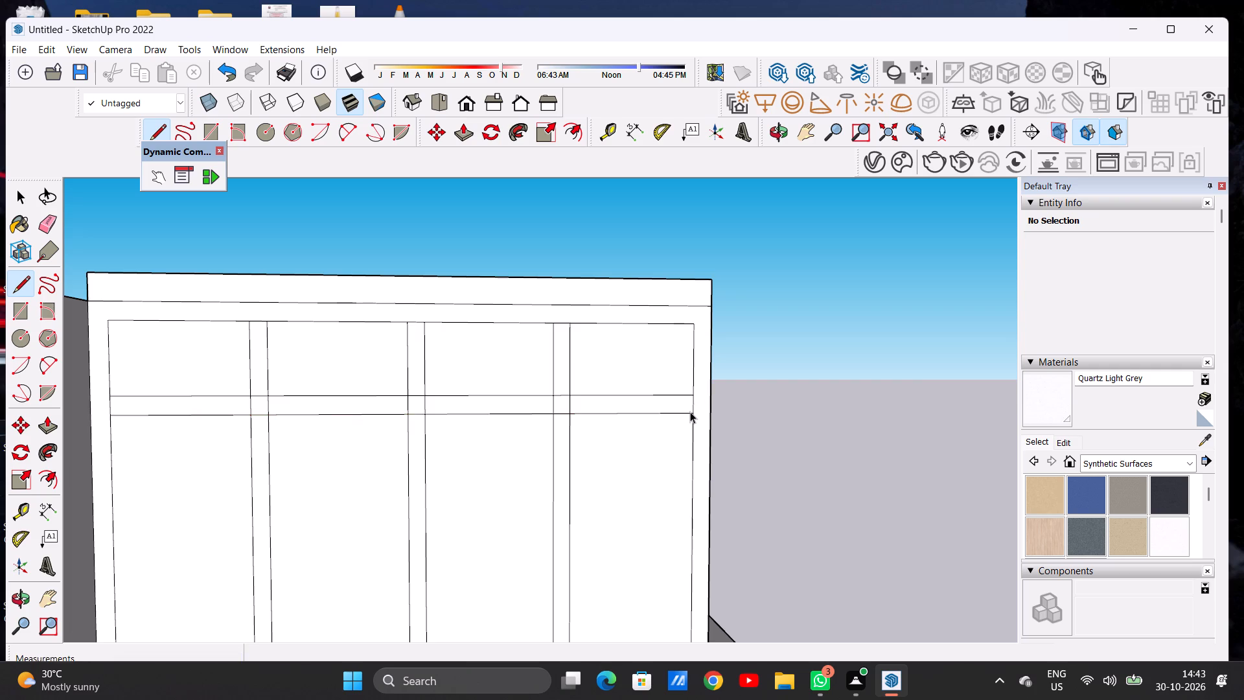
# Draw two closely spaced horizontal lines, each about 18' 2" long, across the lower part of the leftmost window bay.
pyautogui.scroll(-6, 671, 404)
pyautogui.scroll(-4, 389, 397)
pyautogui.scroll(7, 484, 457)
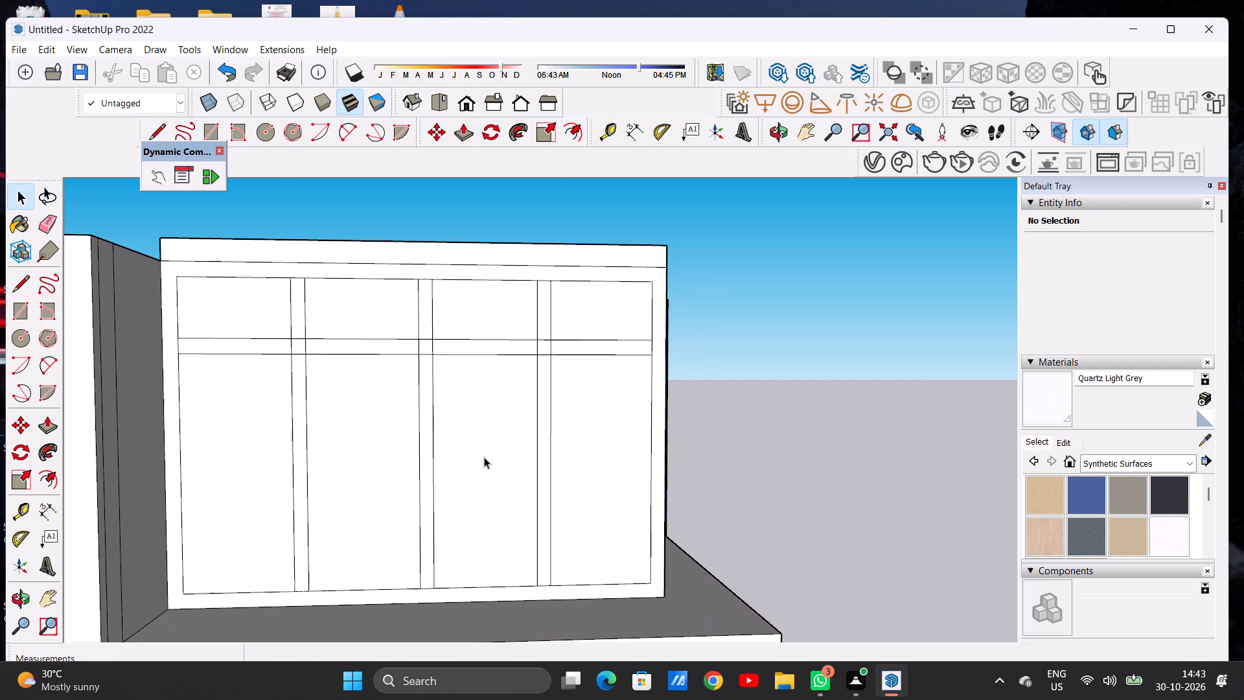
pyautogui.press('l')
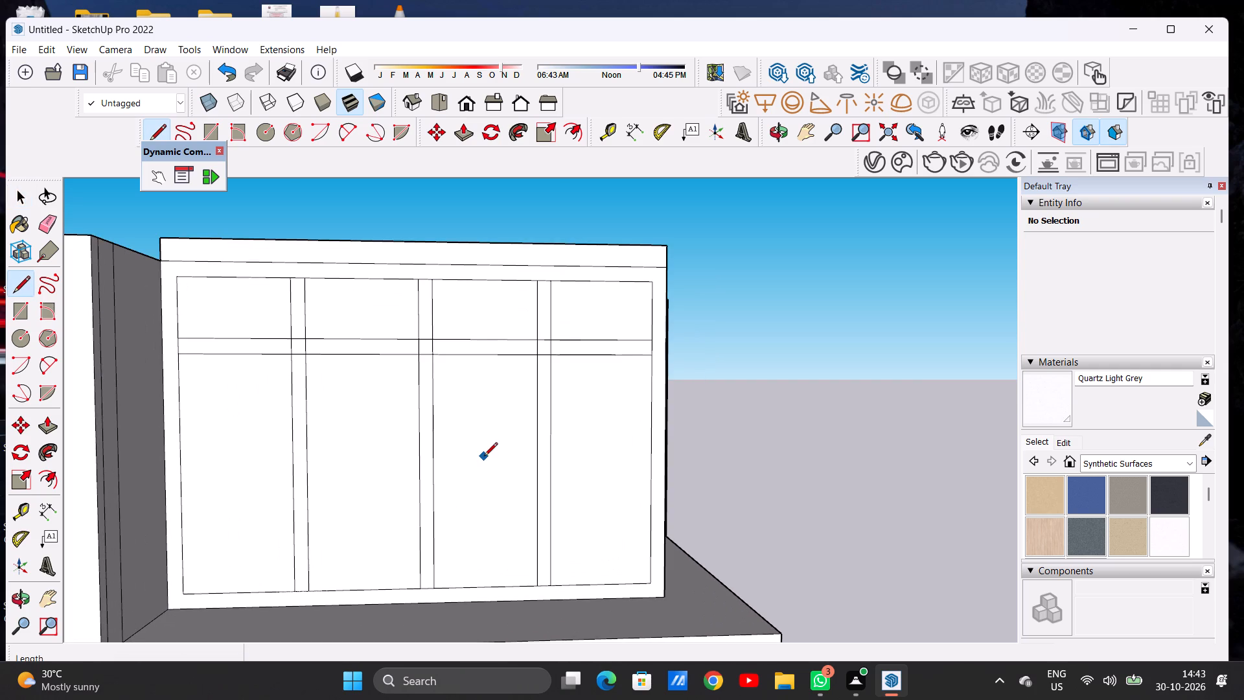
pyautogui.click(179, 472)
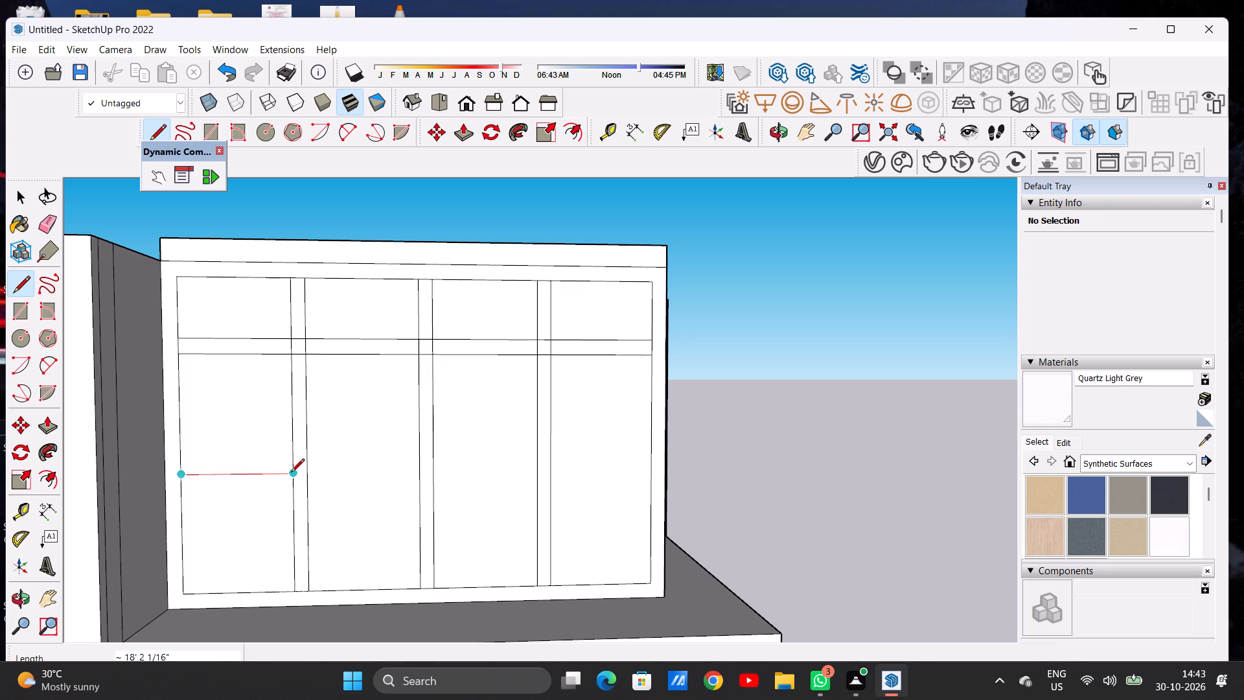
pyautogui.press('space')
pyautogui.write('L')
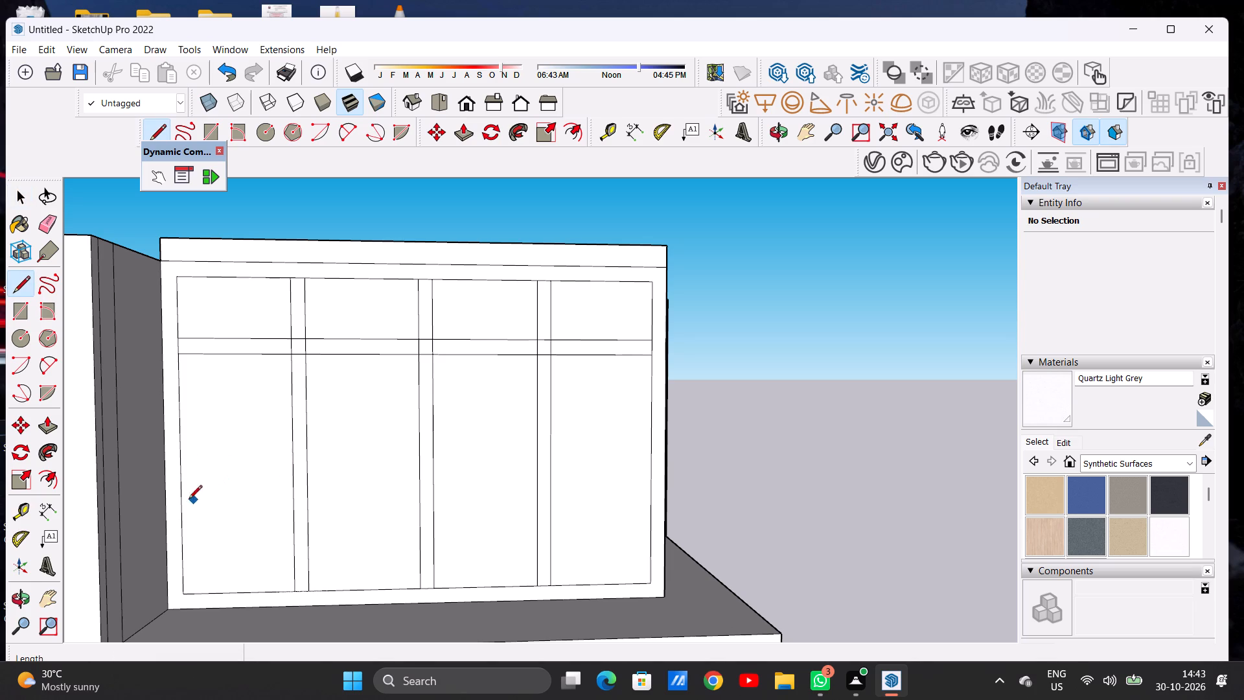
pyautogui.click(178, 498)
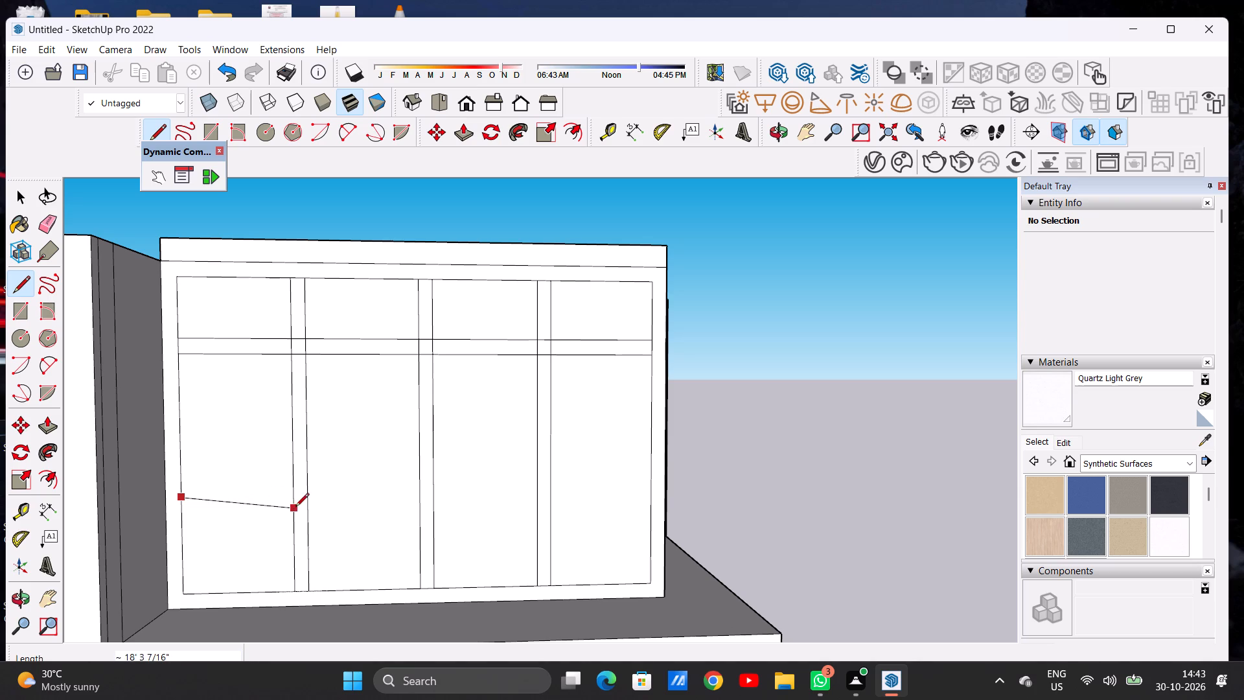
pyautogui.click(291, 498)
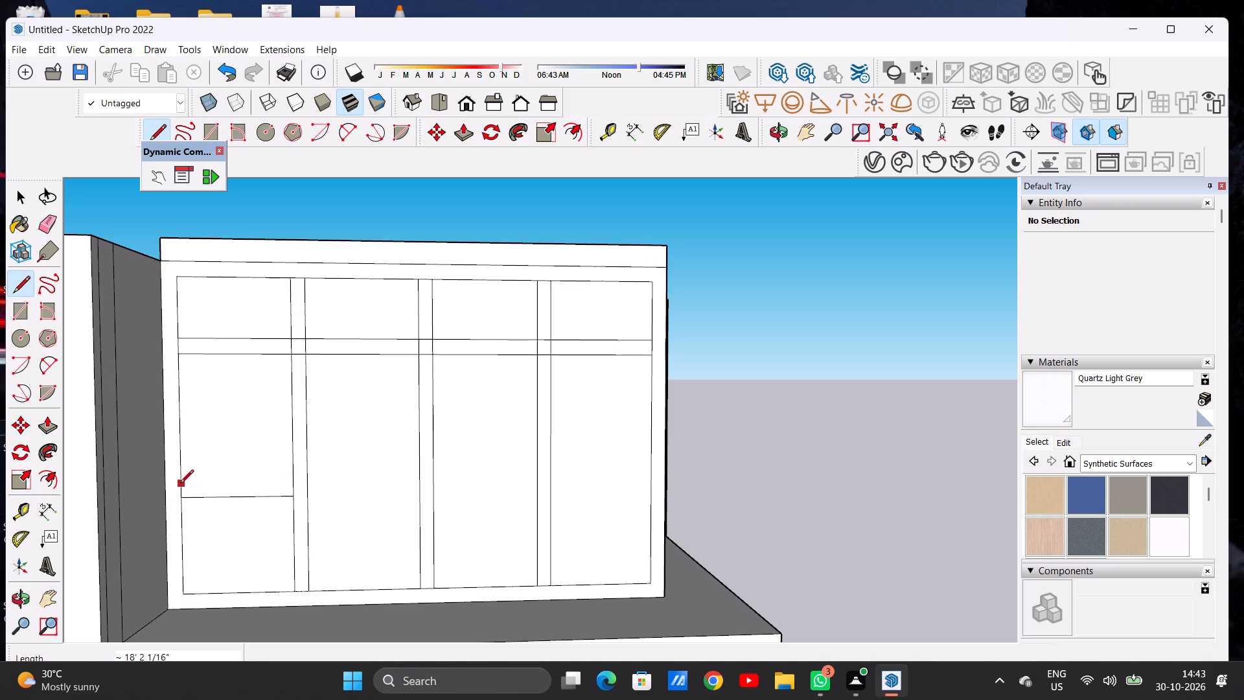
pyautogui.click(180, 484)
pyautogui.click(289, 480)
# Draw two matching horizontal lines, each about 17' 7" long, across the rightmost window bay, level with those in the leftmost bay.
pyautogui.click(553, 480)
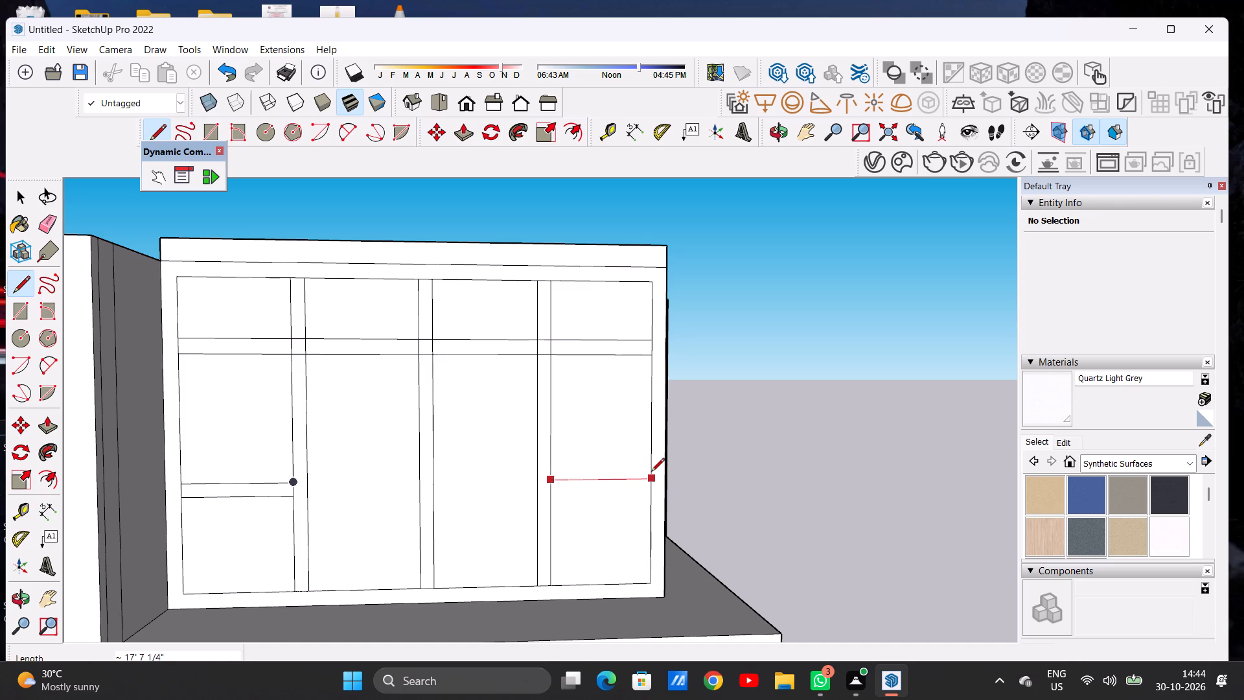
pyautogui.click(651, 472)
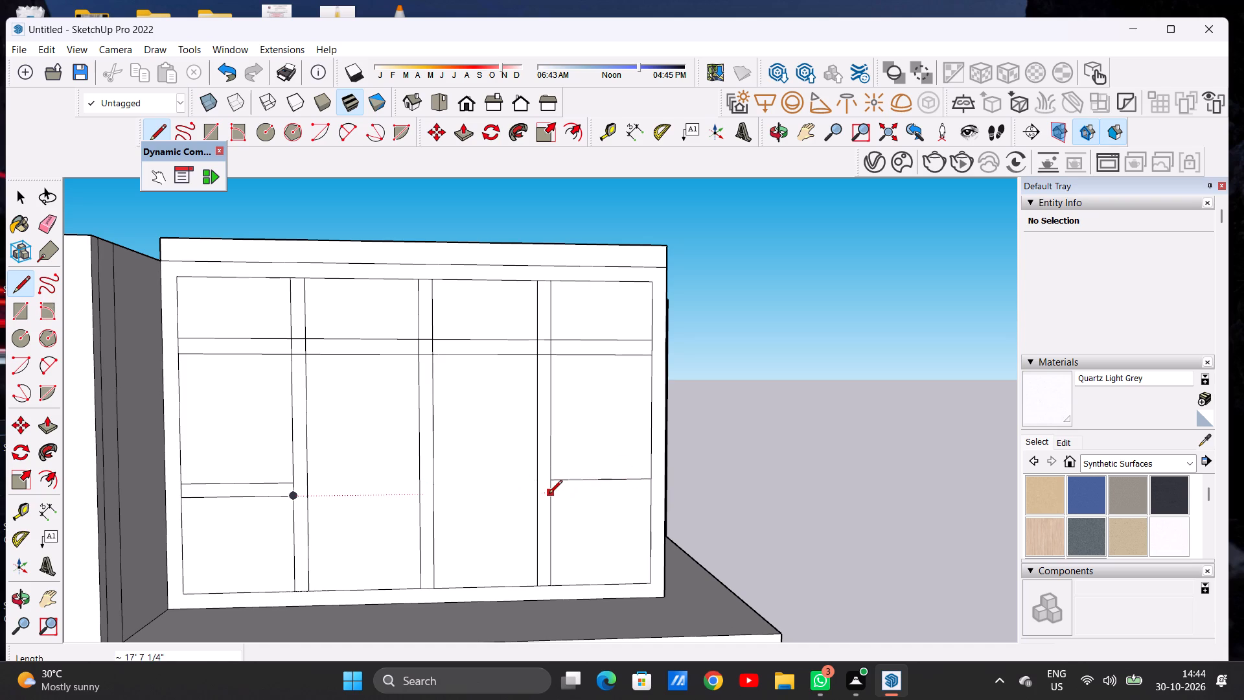
pyautogui.click(549, 495)
pyautogui.click(653, 493)
pyautogui.press('space')
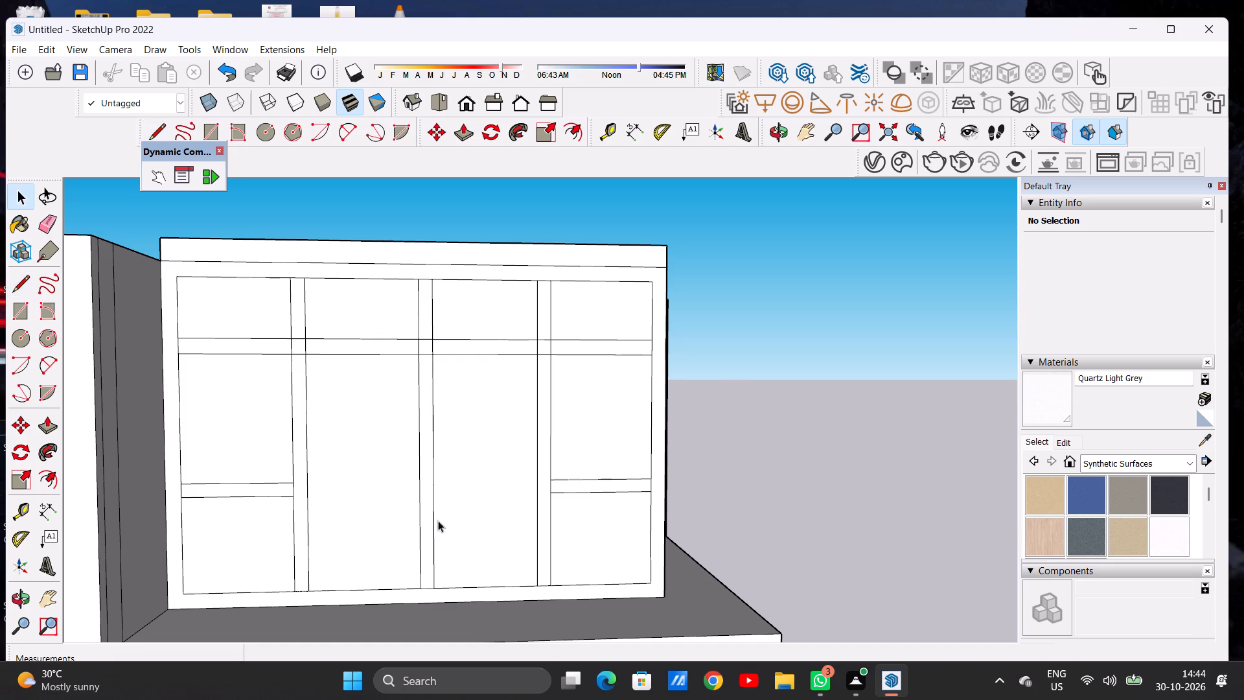
# Erase the crossing line segments where the upper transom intersects the leftmost mullion of the top-storey window.
pyautogui.scroll(-6, 438, 524)
pyautogui.scroll(-5, 330, 518)
pyautogui.scroll(6, 364, 468)
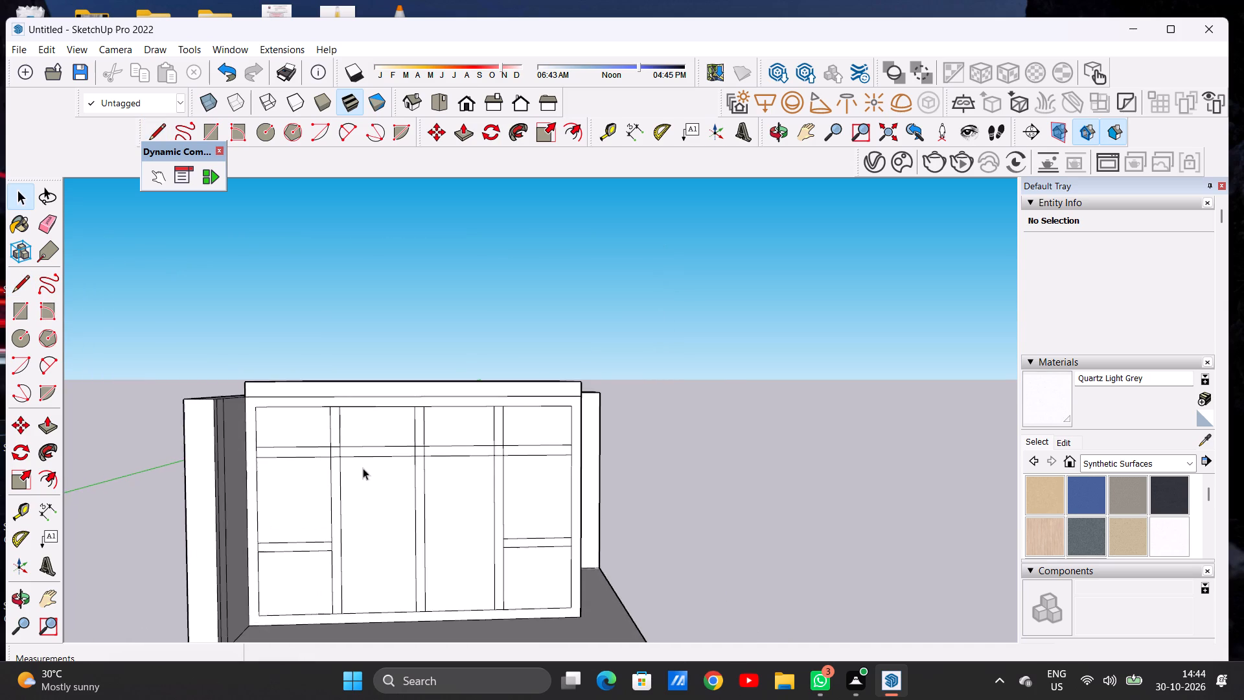
pyautogui.scroll(14, 341, 463)
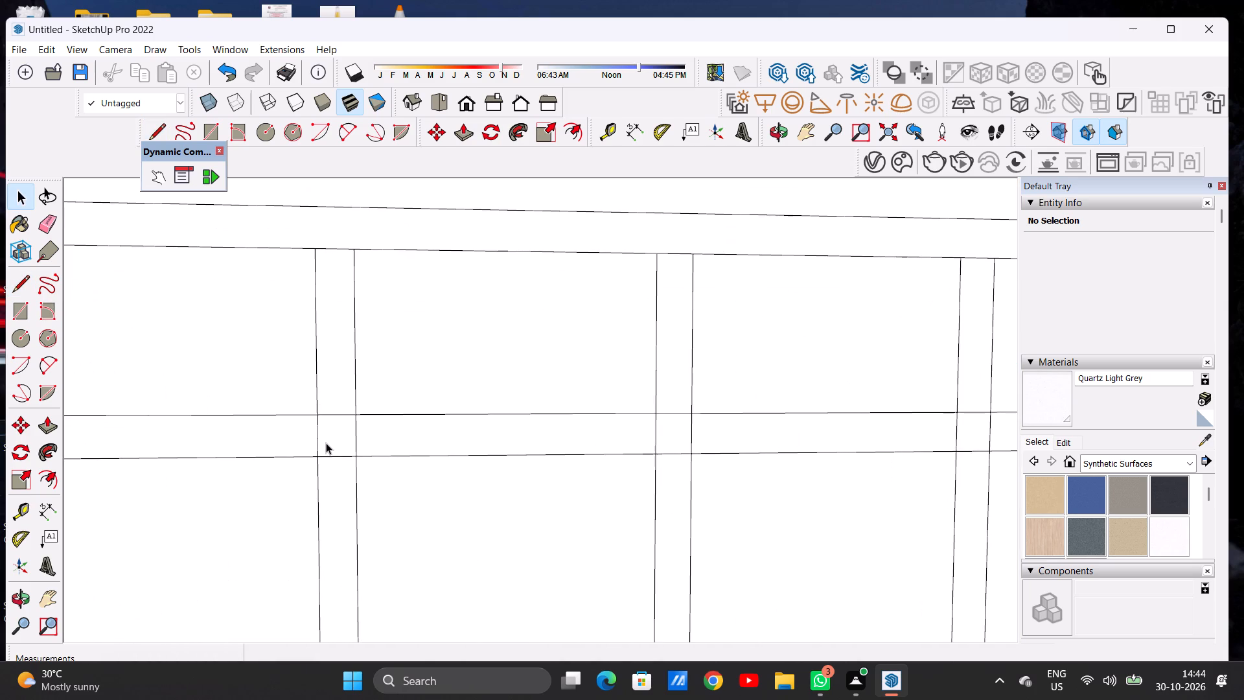
pyautogui.press('e')
pyautogui.scroll(6, 376, 451)
pyautogui.moveTo(298, 379); pyautogui.dragTo(298, 384)
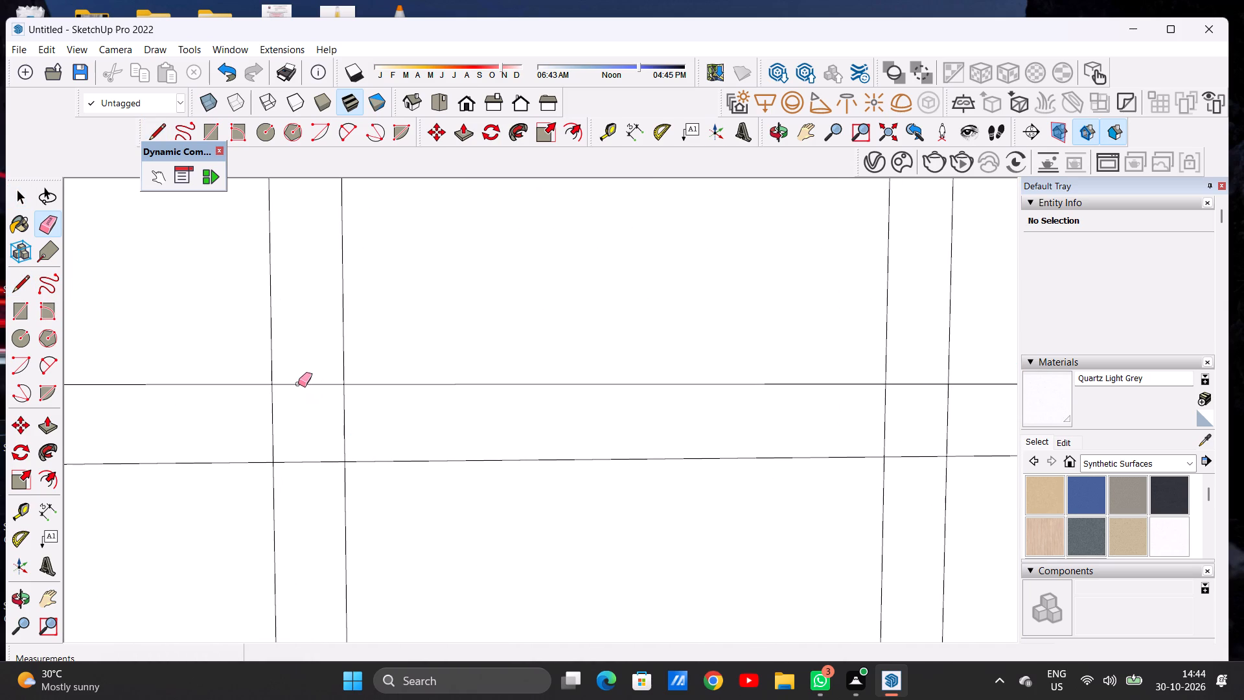
pyautogui.moveTo(298, 384); pyautogui.dragTo(298, 390)
pyautogui.moveTo(306, 446); pyautogui.dragTo(296, 468)
pyautogui.moveTo(269, 428); pyautogui.dragTo(281, 429)
pyautogui.moveTo(350, 425); pyautogui.dragTo(342, 425)
pyautogui.moveTo(342, 425); pyautogui.dragTo(340, 426)
# Erase the crossing line segments where the upper transom intersects the middle mullion.
pyautogui.scroll(-14, 305, 425)
pyautogui.scroll(5, 487, 437)
pyautogui.scroll(-1, 488, 437)
pyautogui.scroll(1, 488, 437)
pyautogui.scroll(-1, 508, 421)
pyautogui.scroll(3, 508, 421)
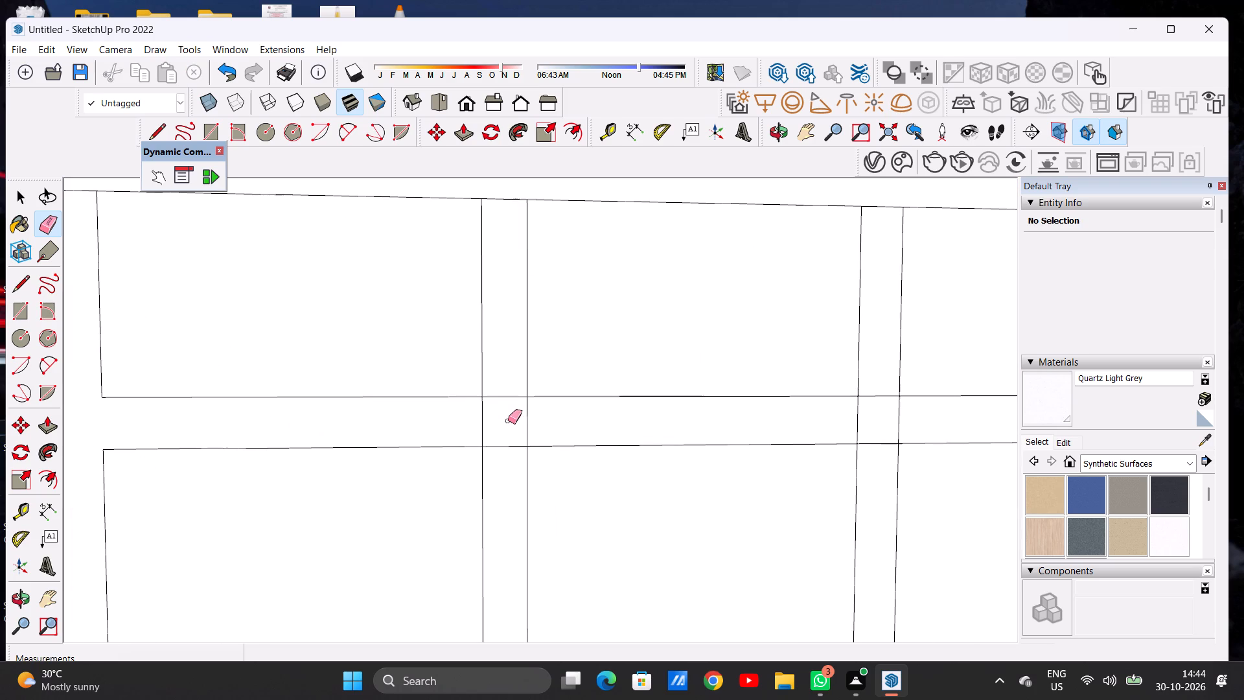
pyautogui.moveTo(503, 441); pyautogui.dragTo(503, 453)
pyautogui.moveTo(505, 391); pyautogui.dragTo(505, 401)
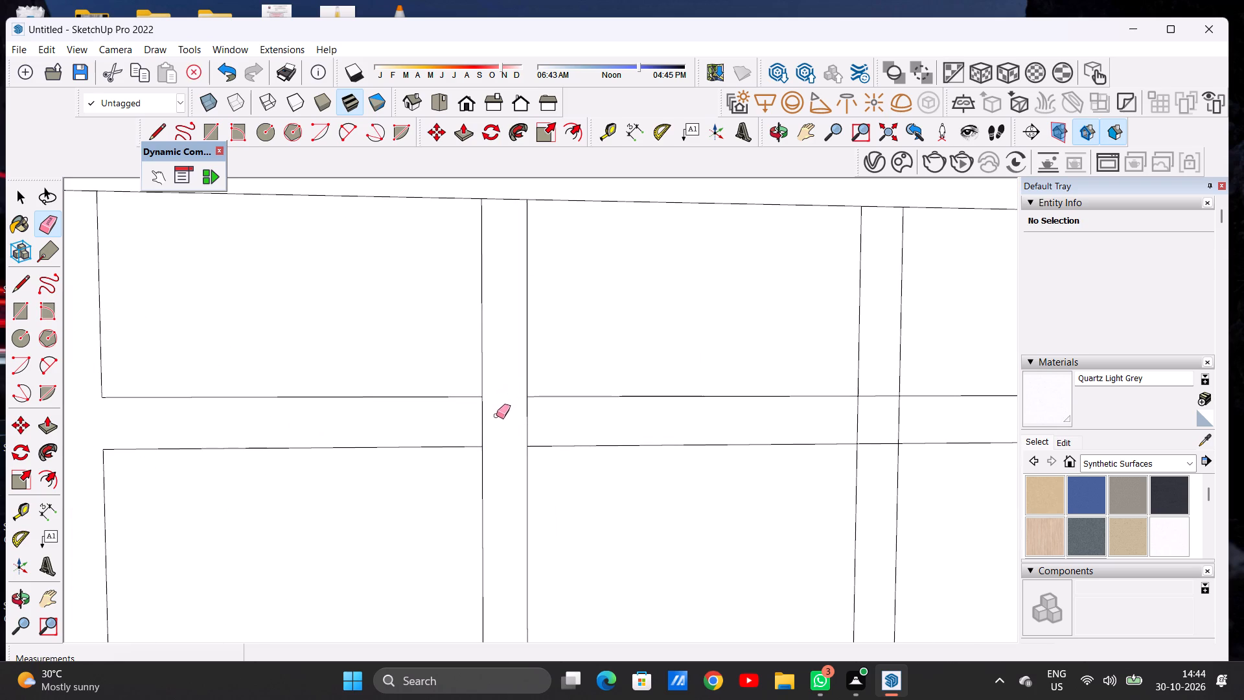
pyautogui.moveTo(492, 418); pyautogui.dragTo(480, 423)
pyautogui.moveTo(539, 417); pyautogui.dragTo(522, 421)
# Erase the crossing line segments where the upper transom intersects the third mullion.
pyautogui.scroll(-12, 415, 425)
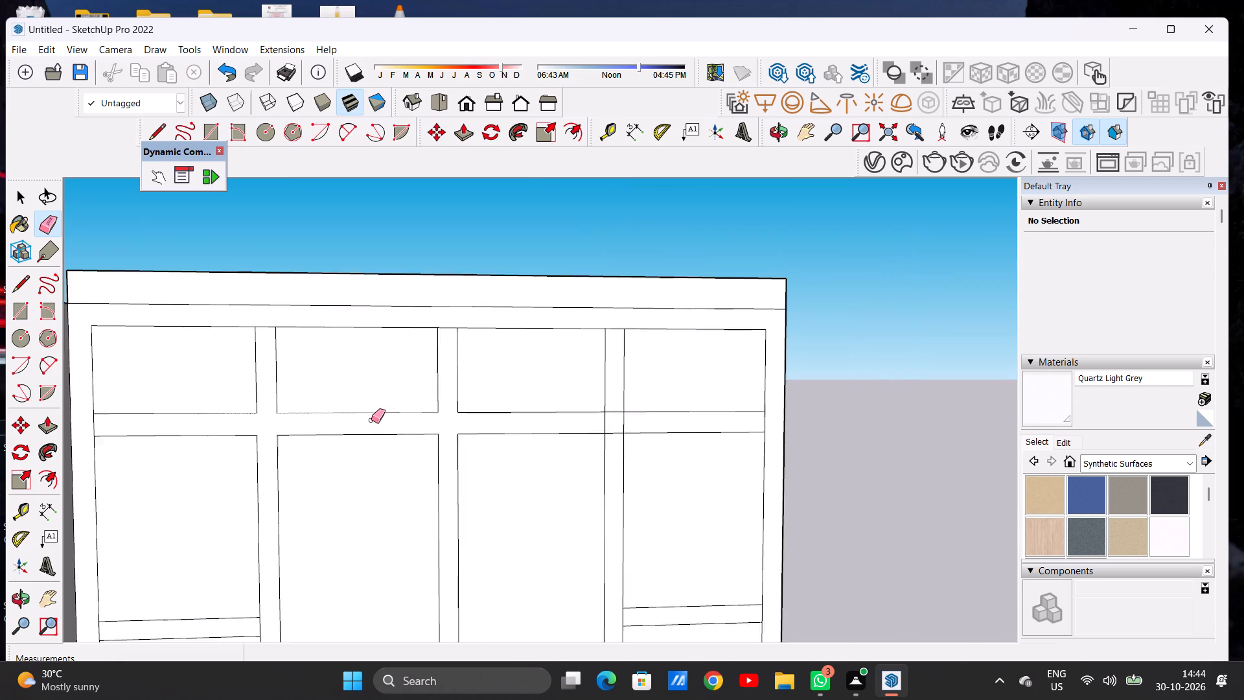
pyautogui.scroll(-2, 371, 420)
pyautogui.scroll(7, 570, 418)
pyautogui.scroll(8, 522, 437)
pyautogui.moveTo(487, 417); pyautogui.dragTo(495, 416)
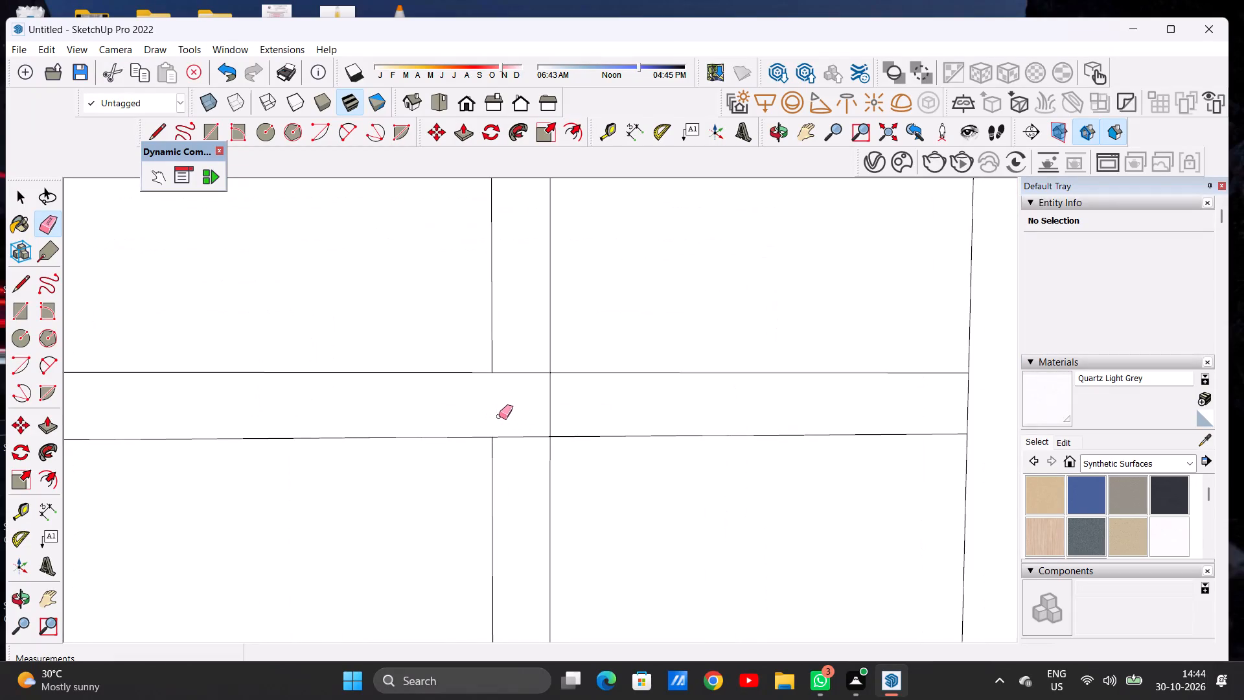
pyautogui.moveTo(548, 413); pyautogui.dragTo(557, 413)
pyautogui.moveTo(524, 434); pyautogui.dragTo(523, 441)
pyautogui.moveTo(522, 370); pyautogui.dragTo(522, 378)
# Erase the short mullion edge segment closing the end of the lower transom in the leftmost bay.
pyautogui.scroll(-20, 520, 393)
pyautogui.scroll(-5, 520, 393)
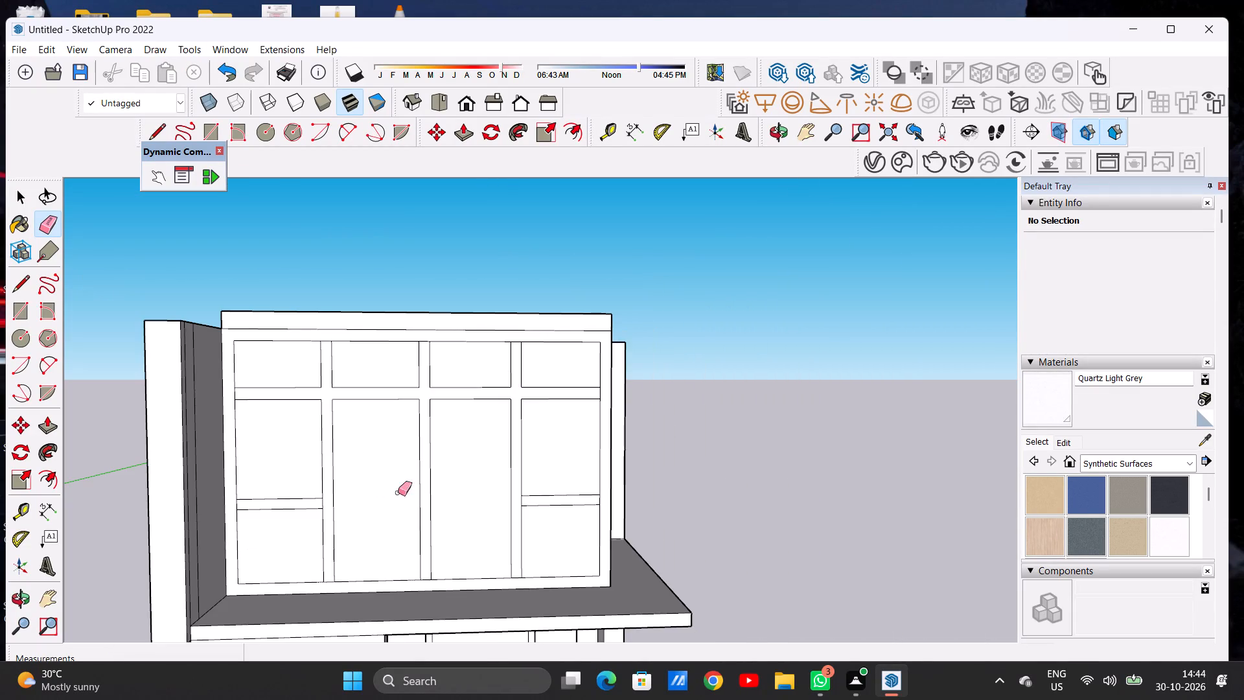
pyautogui.scroll(7, 376, 493)
pyautogui.scroll(5, 198, 493)
pyautogui.scroll(-11, 225, 491)
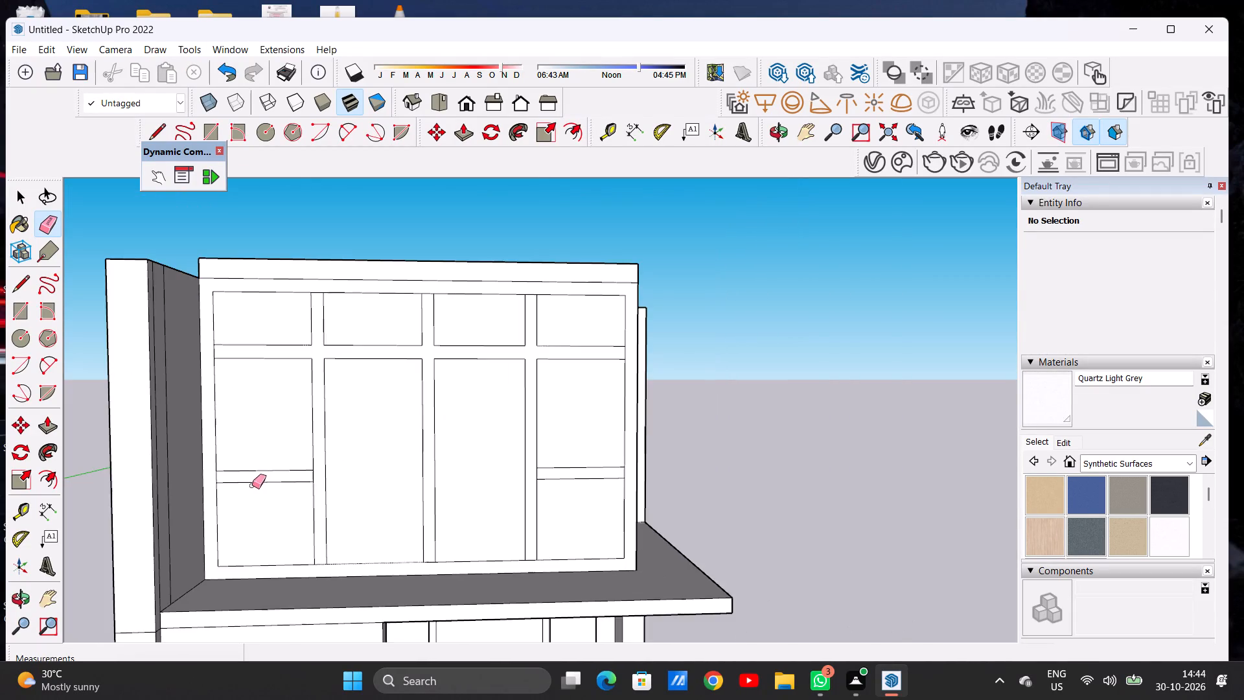
pyautogui.scroll(-4, 260, 490)
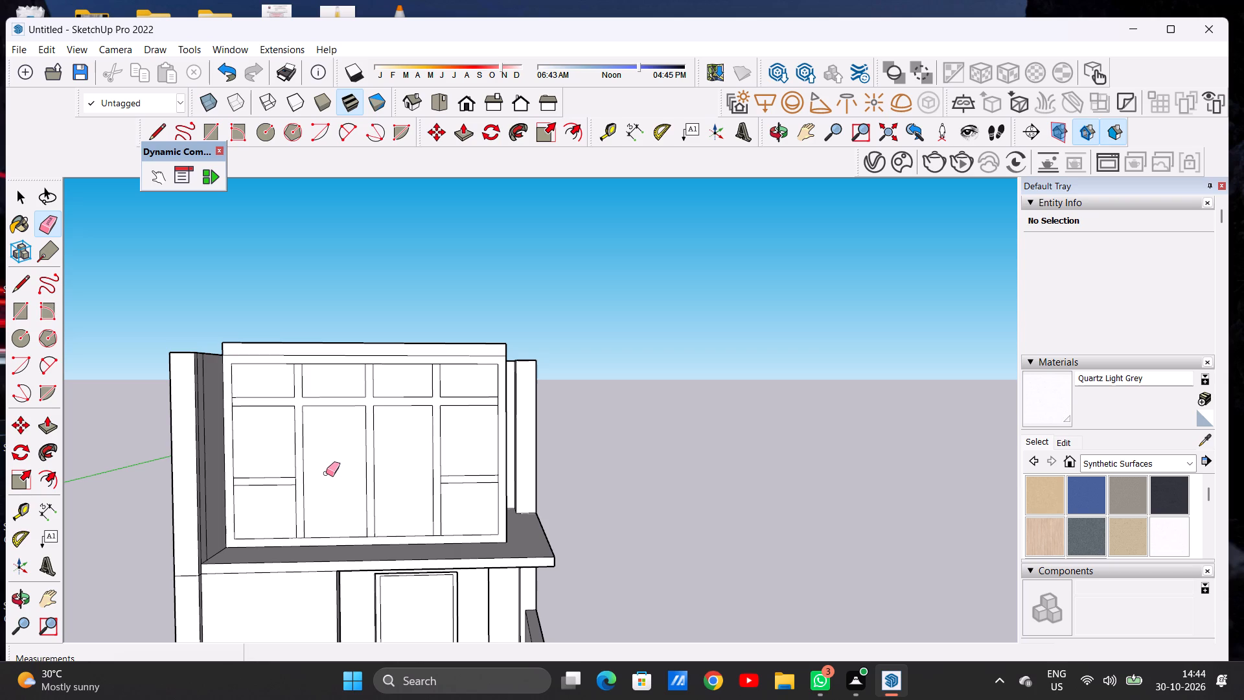
pyautogui.scroll(11, 272, 487)
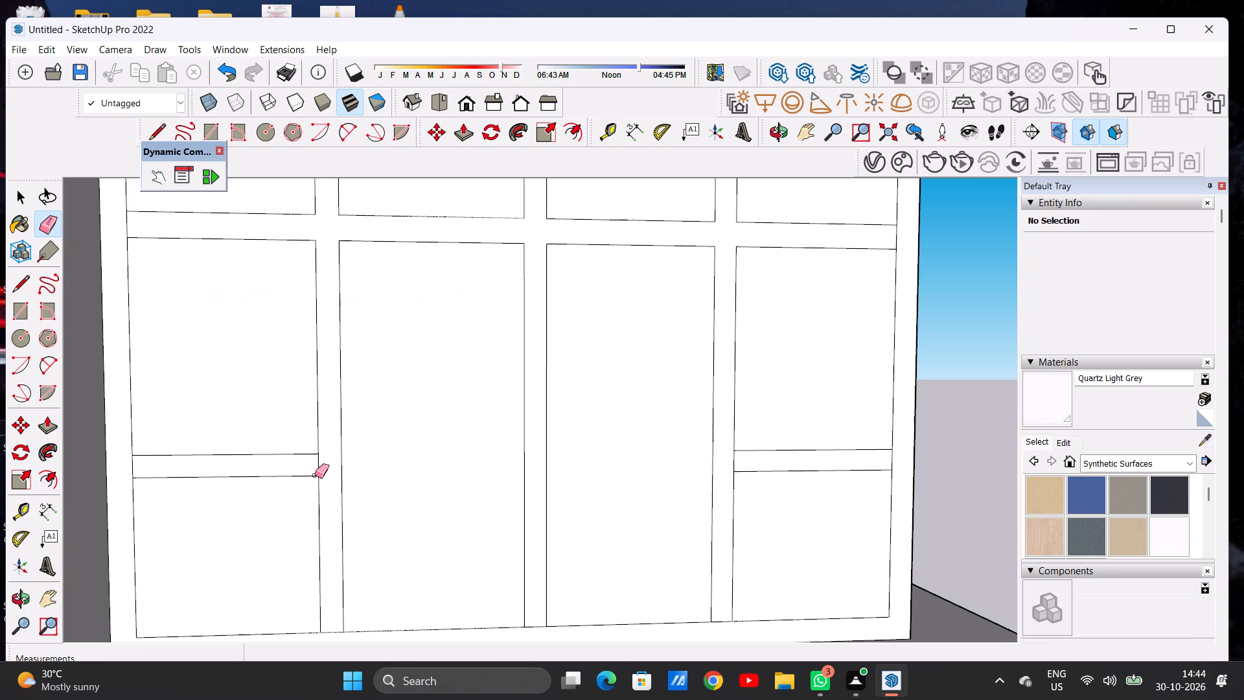
pyautogui.moveTo(315, 467); pyautogui.dragTo(321, 467)
# Erase the short mullion edge segment closing the end of the lower transom in the rightmost bay.
pyautogui.scroll(-7, 308, 463)
pyautogui.scroll(2, 594, 474)
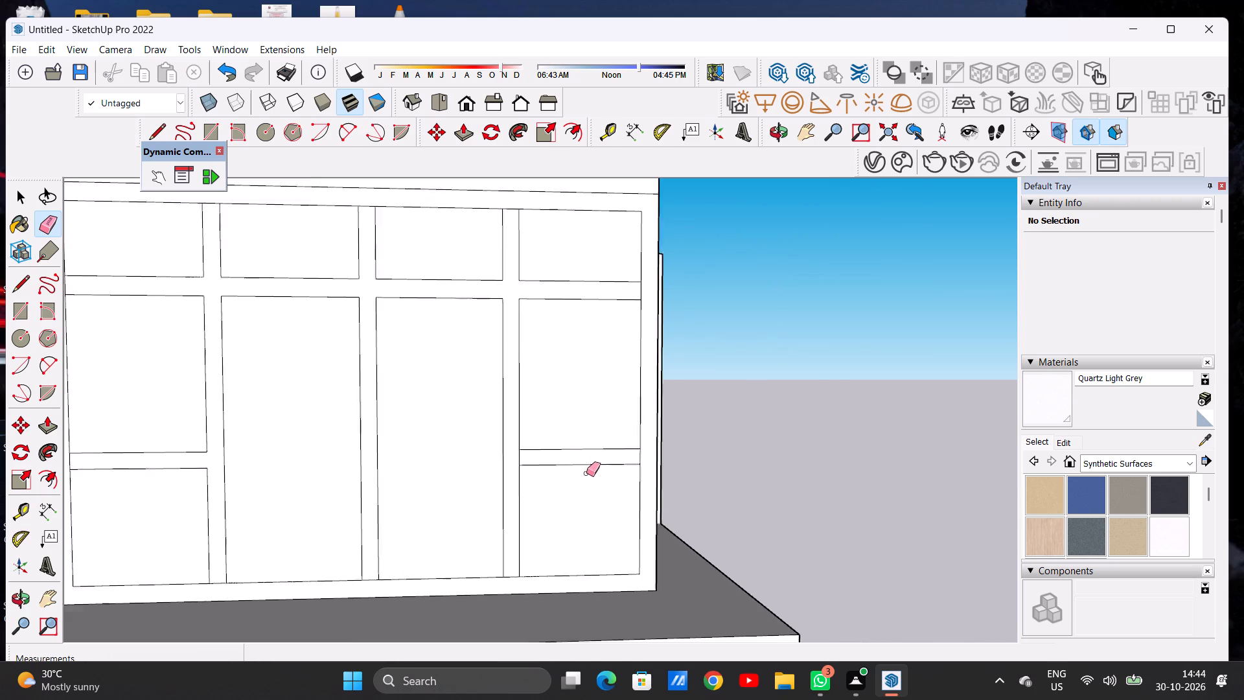
pyautogui.scroll(2, 586, 473)
pyautogui.scroll(-1, 576, 472)
pyautogui.scroll(6, 542, 465)
pyautogui.moveTo(496, 453); pyautogui.dragTo(504, 455)
pyautogui.scroll(-2, 489, 469)
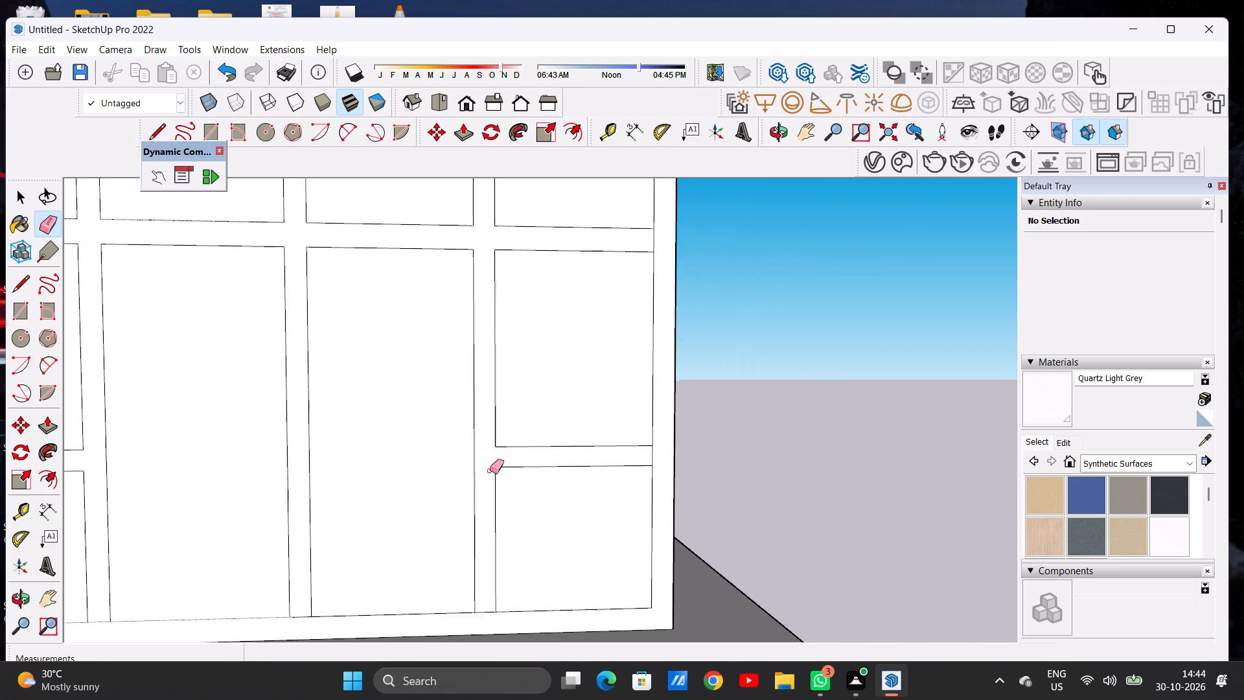
pyautogui.scroll(-11, 490, 471)
pyautogui.press('space')
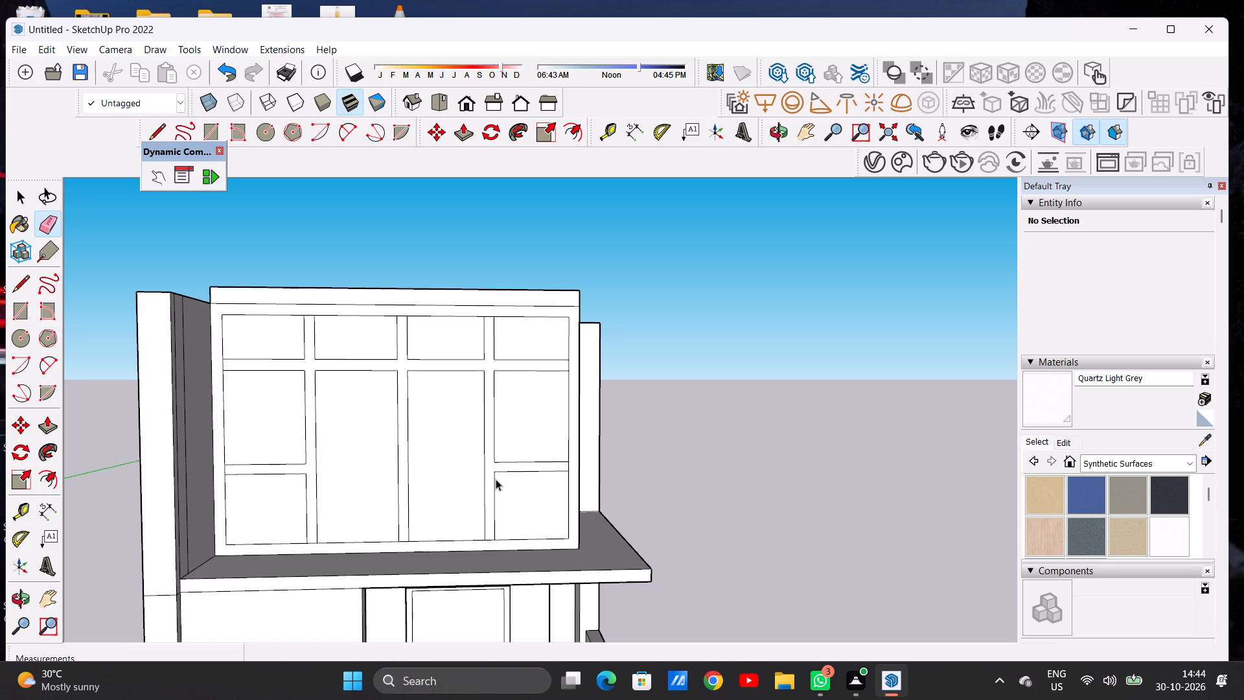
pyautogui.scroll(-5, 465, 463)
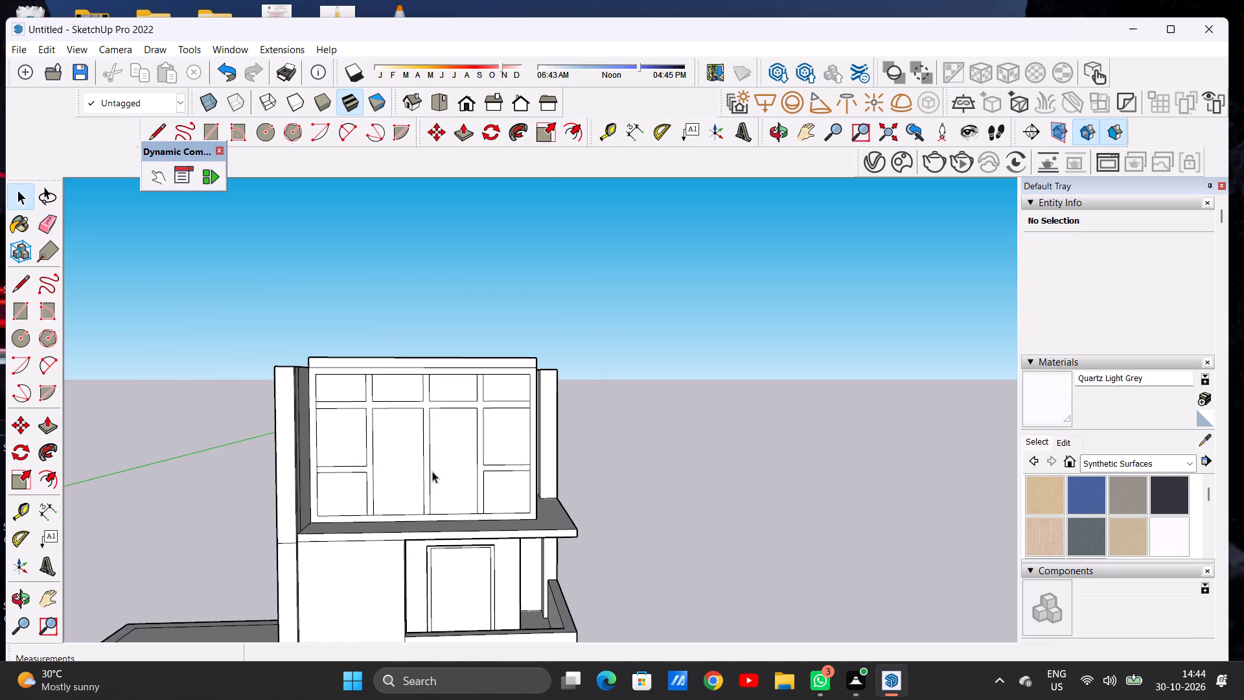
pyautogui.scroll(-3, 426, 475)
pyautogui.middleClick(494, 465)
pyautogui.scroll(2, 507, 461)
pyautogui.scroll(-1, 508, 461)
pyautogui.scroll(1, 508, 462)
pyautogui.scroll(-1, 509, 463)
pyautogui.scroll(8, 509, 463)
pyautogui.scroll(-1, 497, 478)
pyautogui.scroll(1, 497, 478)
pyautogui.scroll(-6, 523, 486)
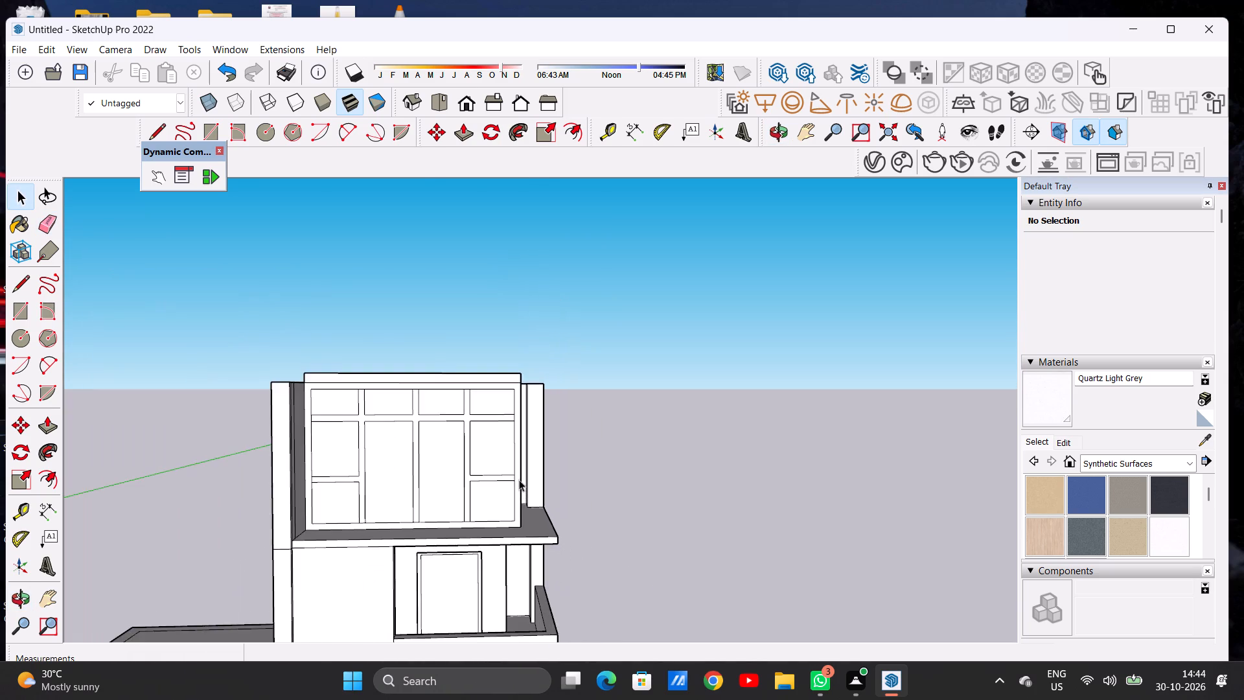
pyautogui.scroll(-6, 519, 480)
# Push/Pull the front edge face of the top roof slab outward about 19' 9", level with the front corner of the floor slab below.
pyautogui.moveTo(522, 461); pyautogui.dragTo(315, 589, button='middle')
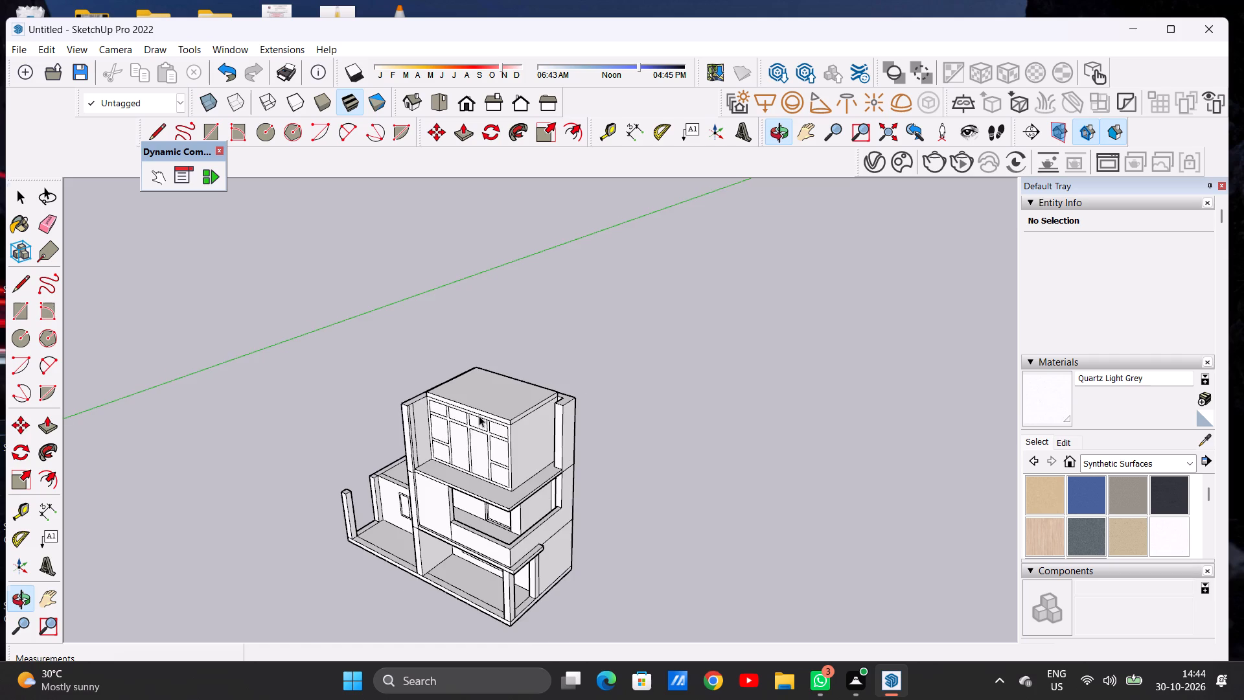
pyautogui.scroll(1, 485, 413)
pyautogui.scroll(-1, 487, 413)
pyautogui.scroll(3, 487, 413)
pyautogui.scroll(-1, 487, 413)
pyautogui.scroll(8, 487, 413)
pyautogui.press('p')
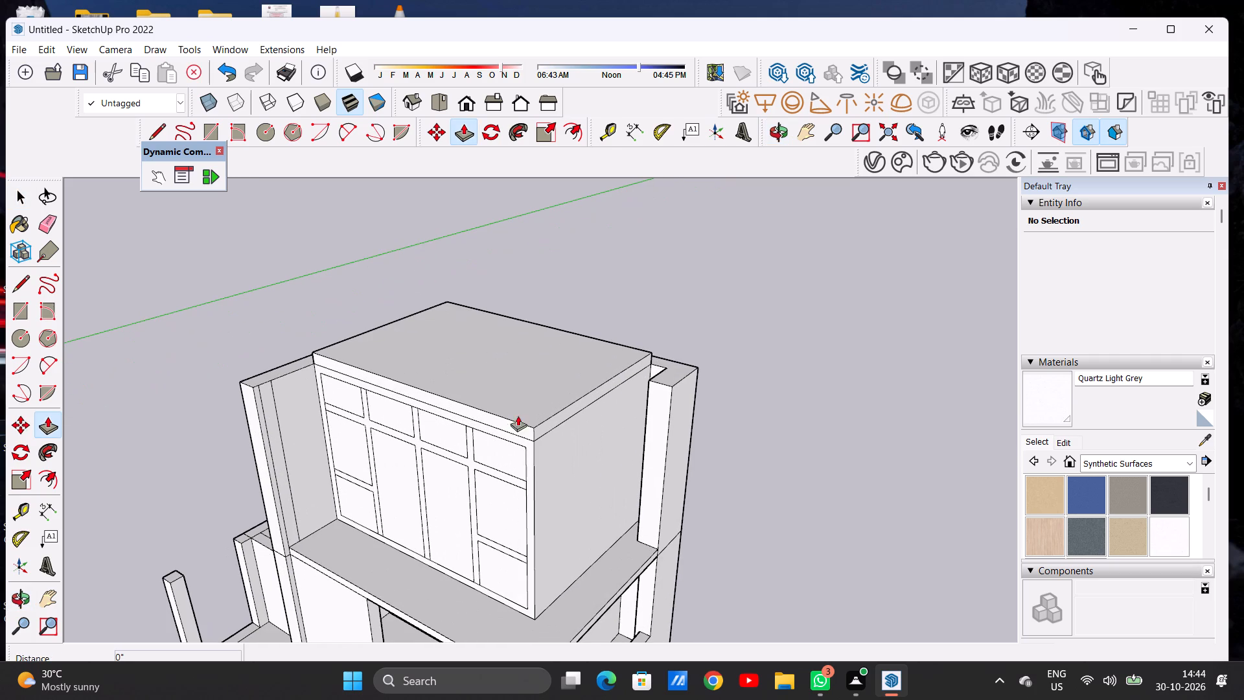
pyautogui.scroll(7, 530, 408)
pyautogui.click(520, 451)
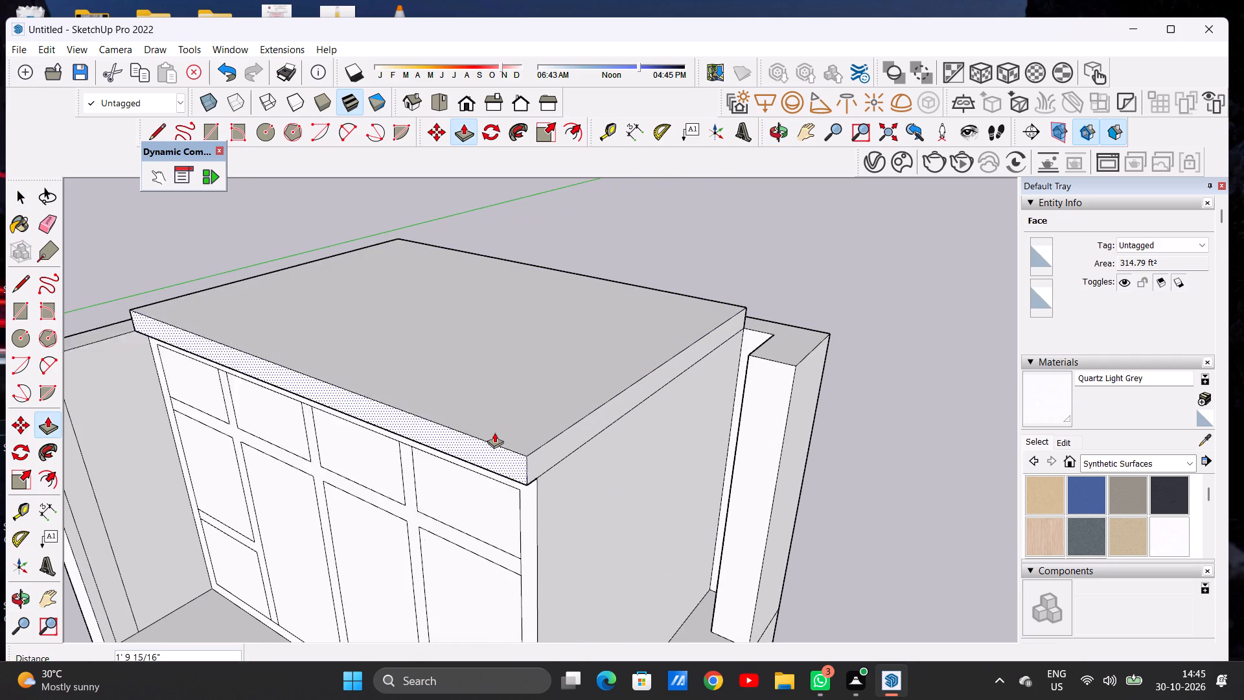
pyautogui.scroll(-12, 494, 432)
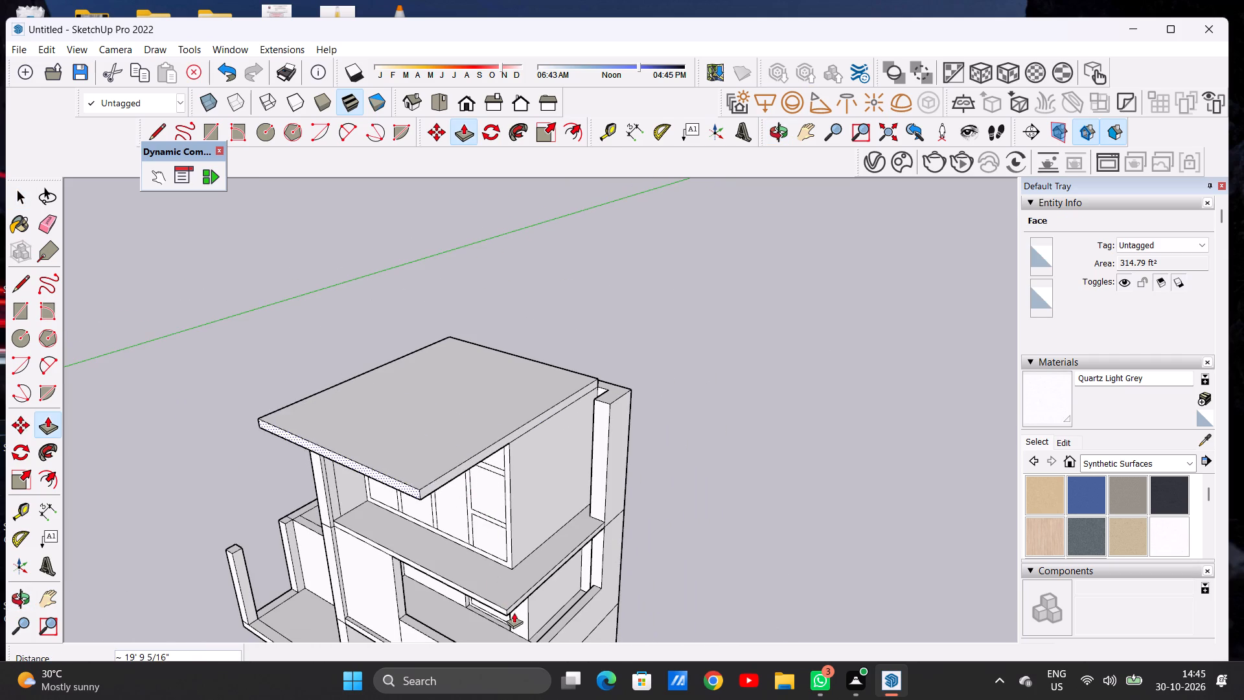
pyautogui.scroll(11, 509, 616)
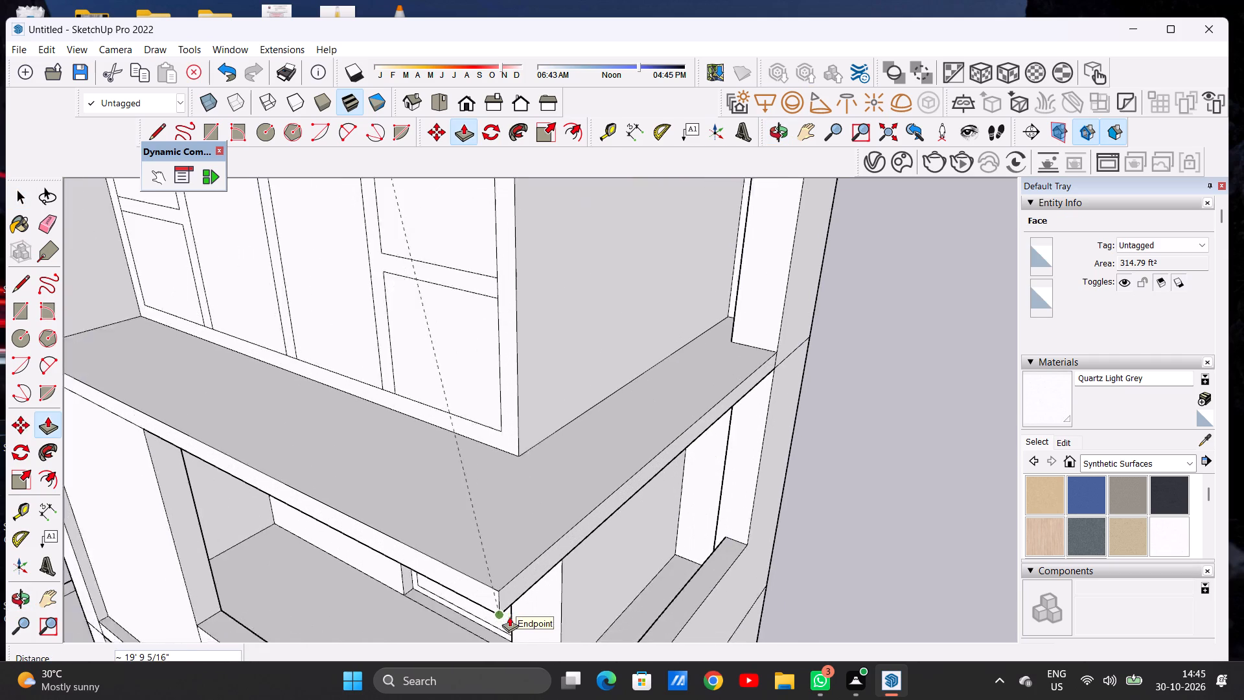
pyautogui.scroll(2, 509, 616)
pyautogui.click(494, 609)
# Push/Pull the roof slab's right side face outward about 5' 5" to the inner corner of the rear column.
pyautogui.scroll(-11, 501, 577)
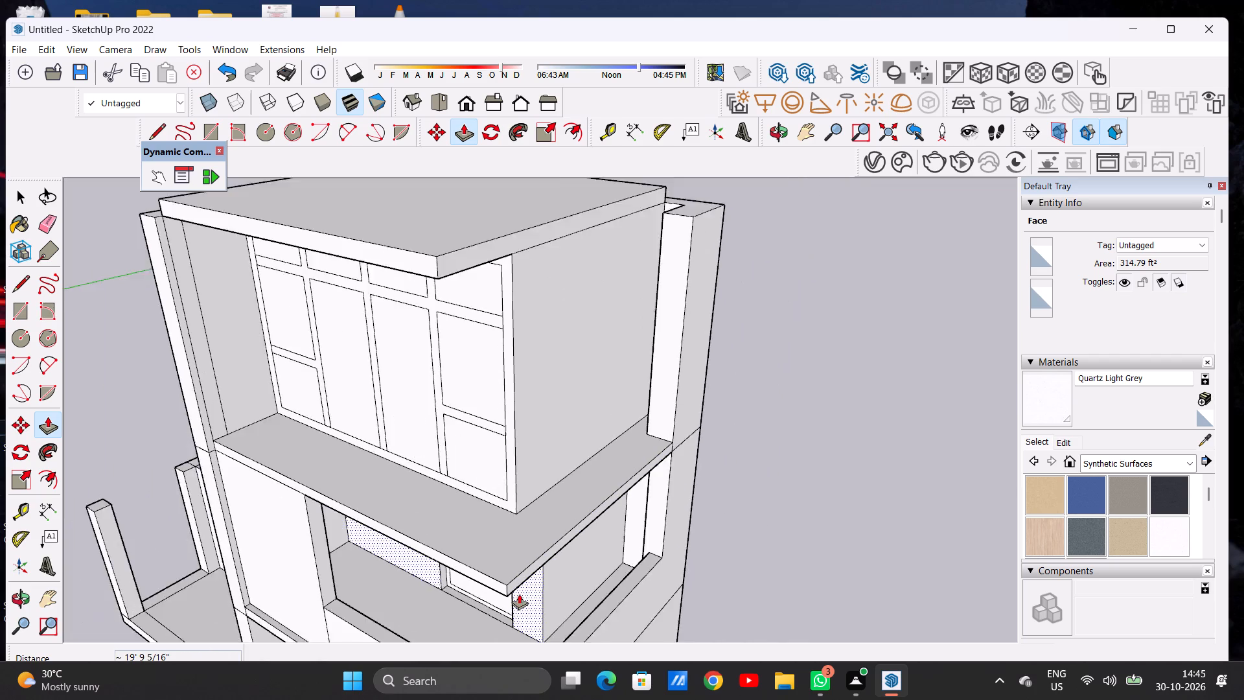
pyautogui.scroll(-6, 519, 594)
pyautogui.scroll(3, 634, 298)
pyautogui.scroll(-1, 630, 303)
pyautogui.scroll(9, 628, 303)
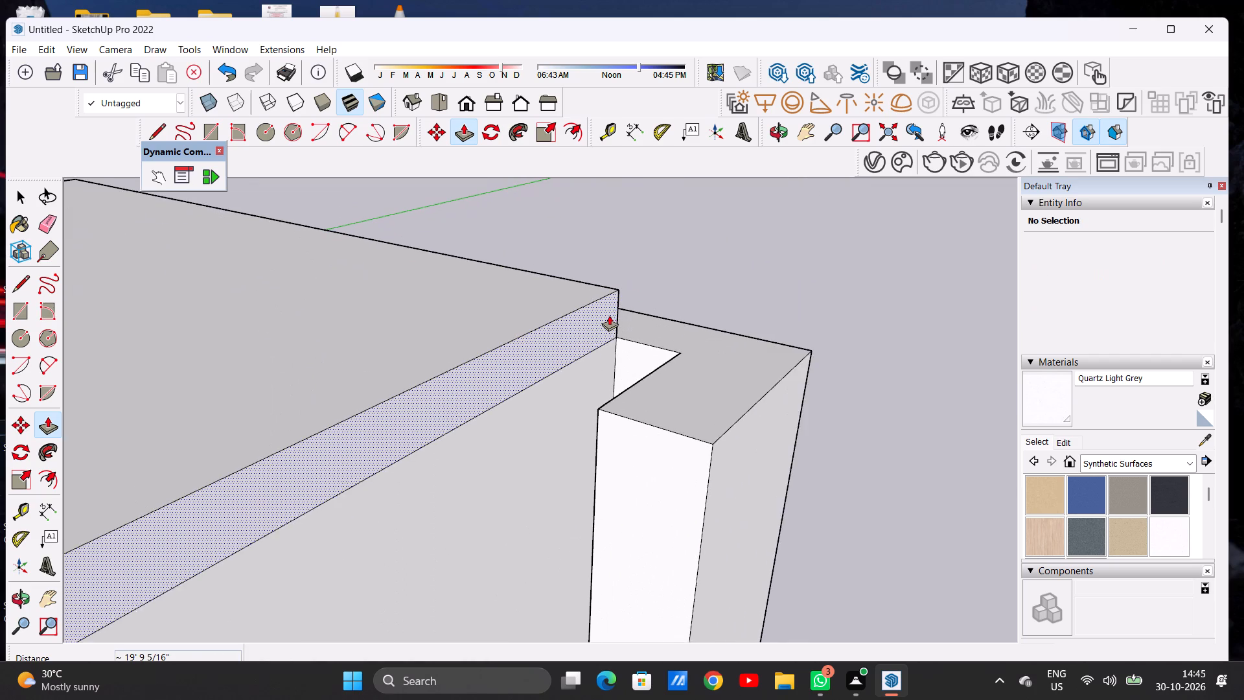
pyautogui.click(608, 315)
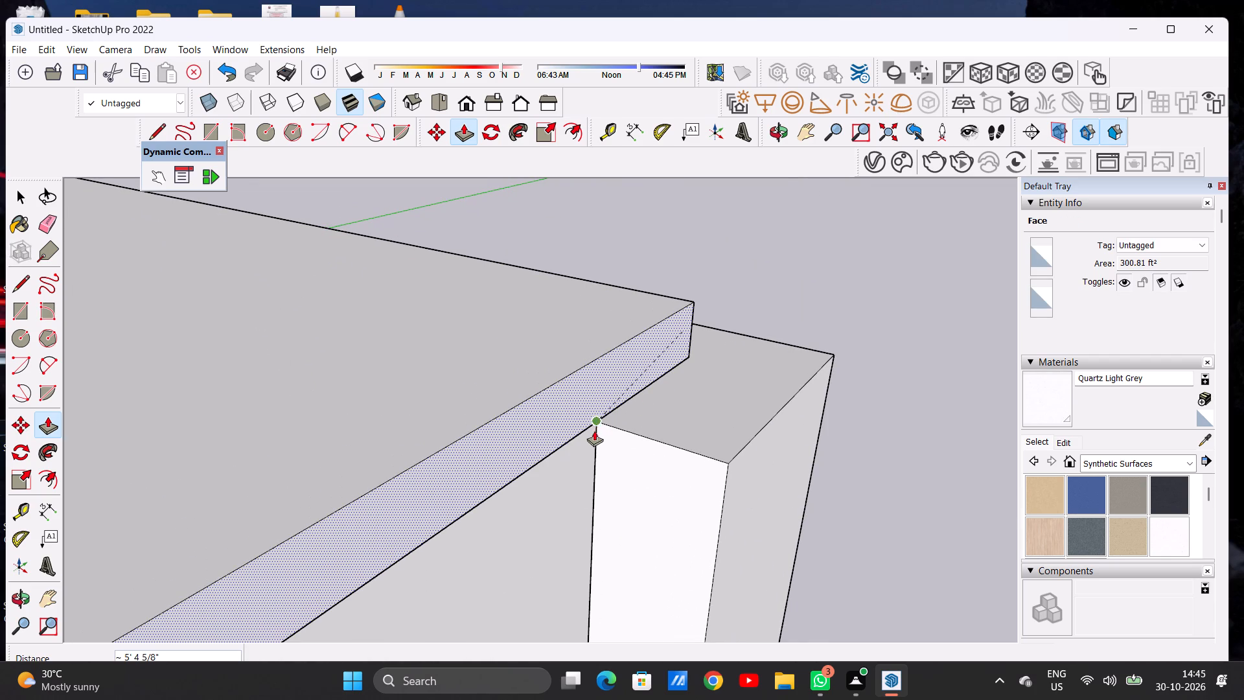
pyautogui.click(593, 431)
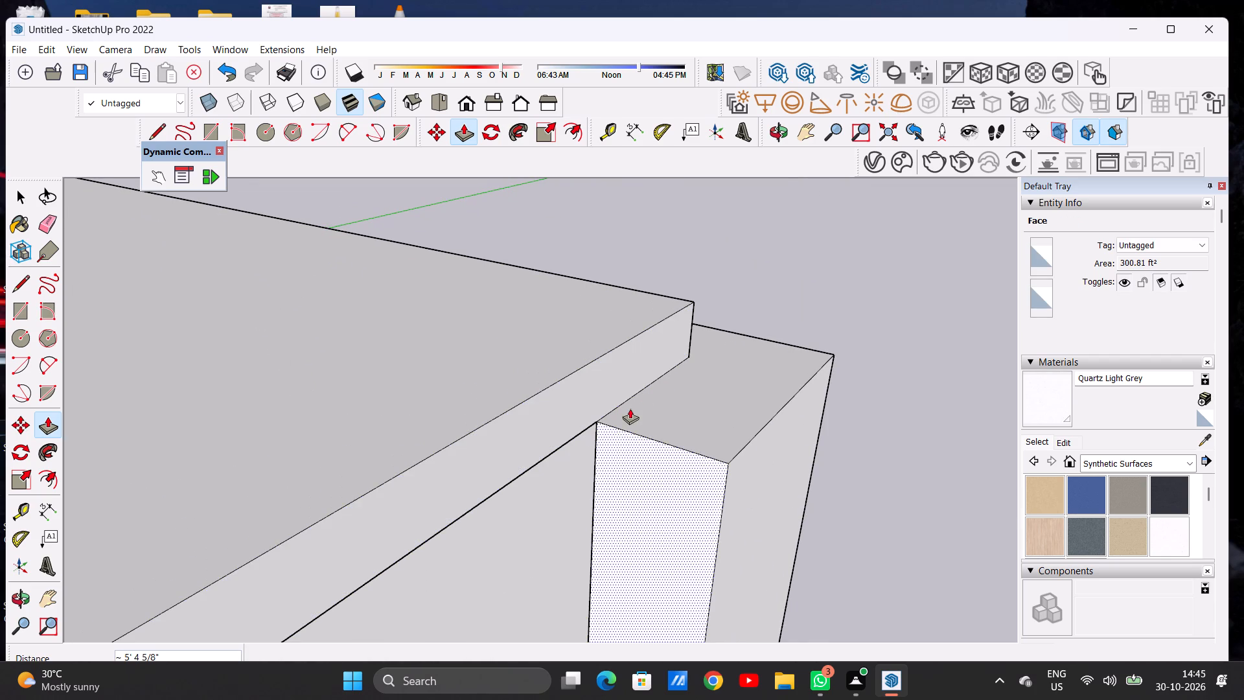
pyautogui.press('space')
# Draw a vertical line across the roof slab's side face, up from the rear column's inner corner to the slab's top edge.
pyautogui.scroll(-6, 664, 358)
pyautogui.moveTo(676, 382); pyautogui.dragTo(496, 390, button='middle')
pyautogui.scroll(8, 514, 415)
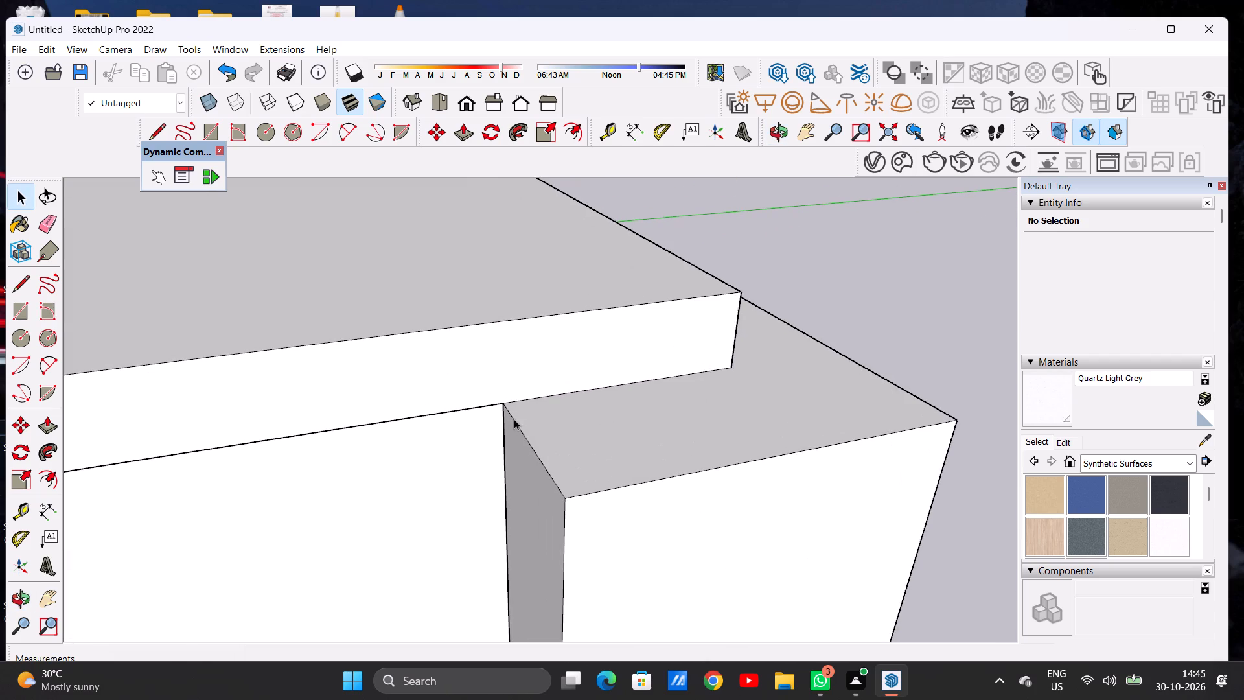
pyautogui.press('l')
pyautogui.click(504, 405)
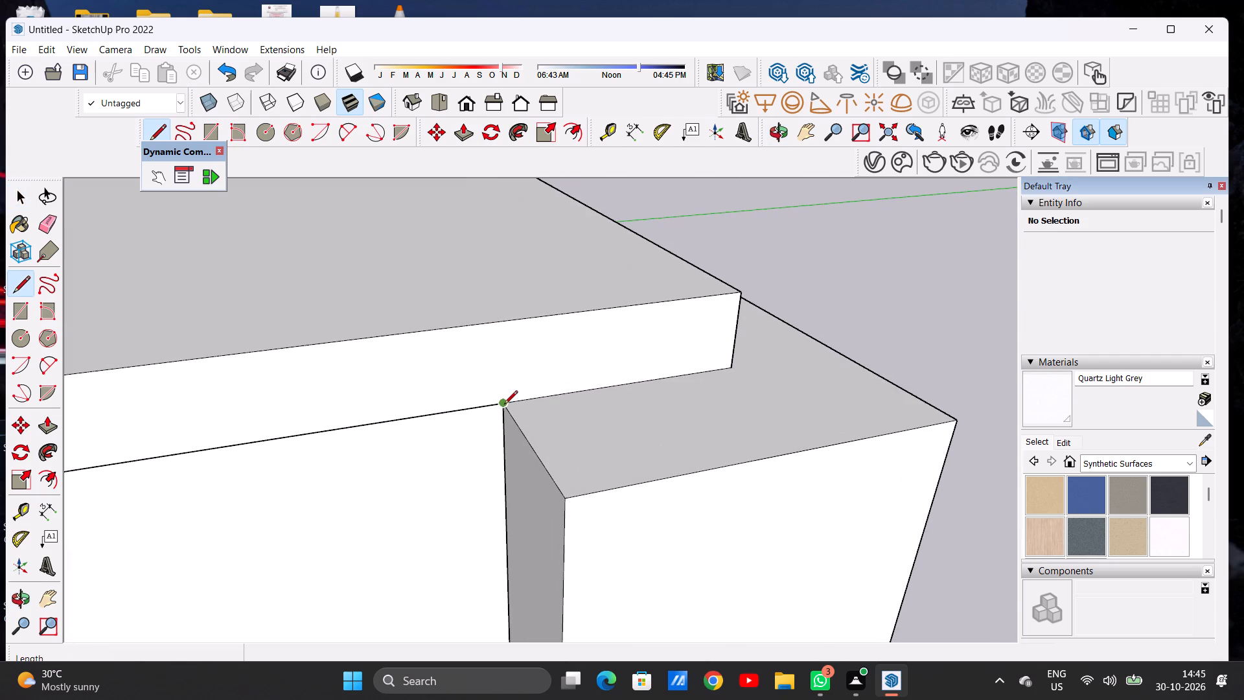
pyautogui.click(503, 324)
pyautogui.press('space')
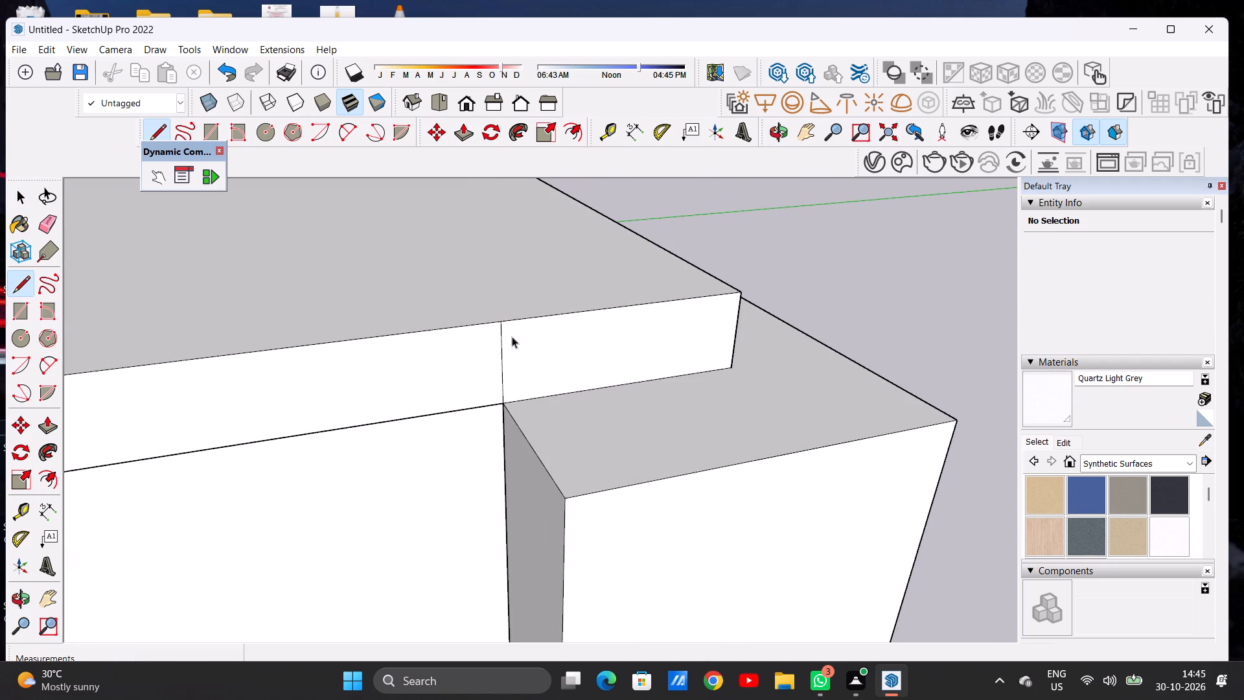
# Push/Pull the front portion of the divided roof side face outward about 7' 6", flush with the rear column's outer face.
pyautogui.scroll(-14, 557, 395)
pyautogui.press('p')
pyautogui.scroll(2, 543, 392)
pyautogui.scroll(-1, 543, 392)
pyautogui.scroll(4, 543, 392)
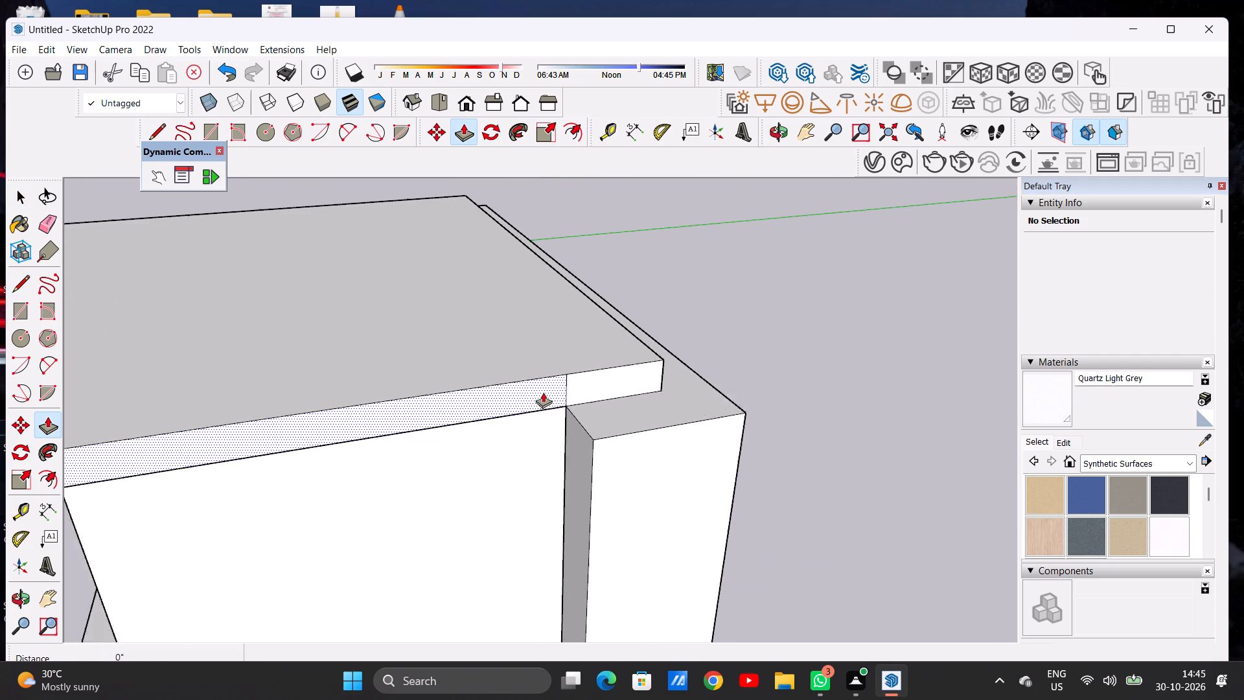
pyautogui.click(544, 392)
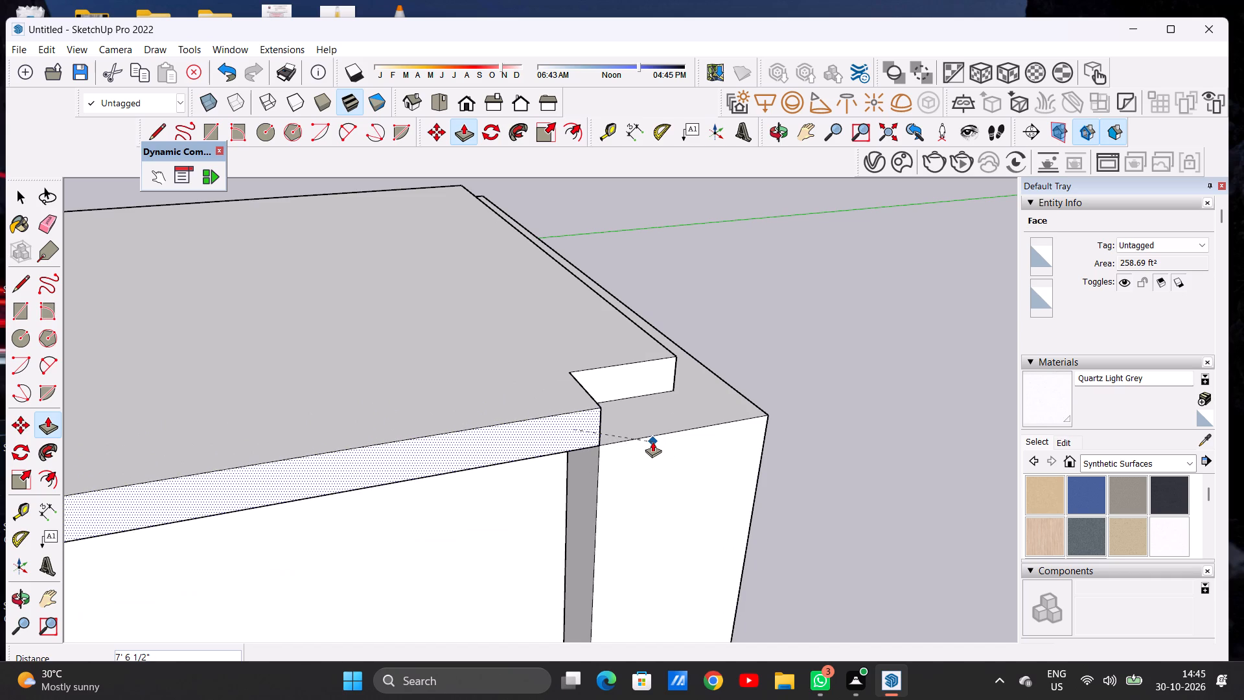
pyautogui.click(652, 441)
pyautogui.press('space')
# Examine the extended roof overhang and the house's front facade from above, below and eye level.
pyautogui.scroll(-6, 648, 417)
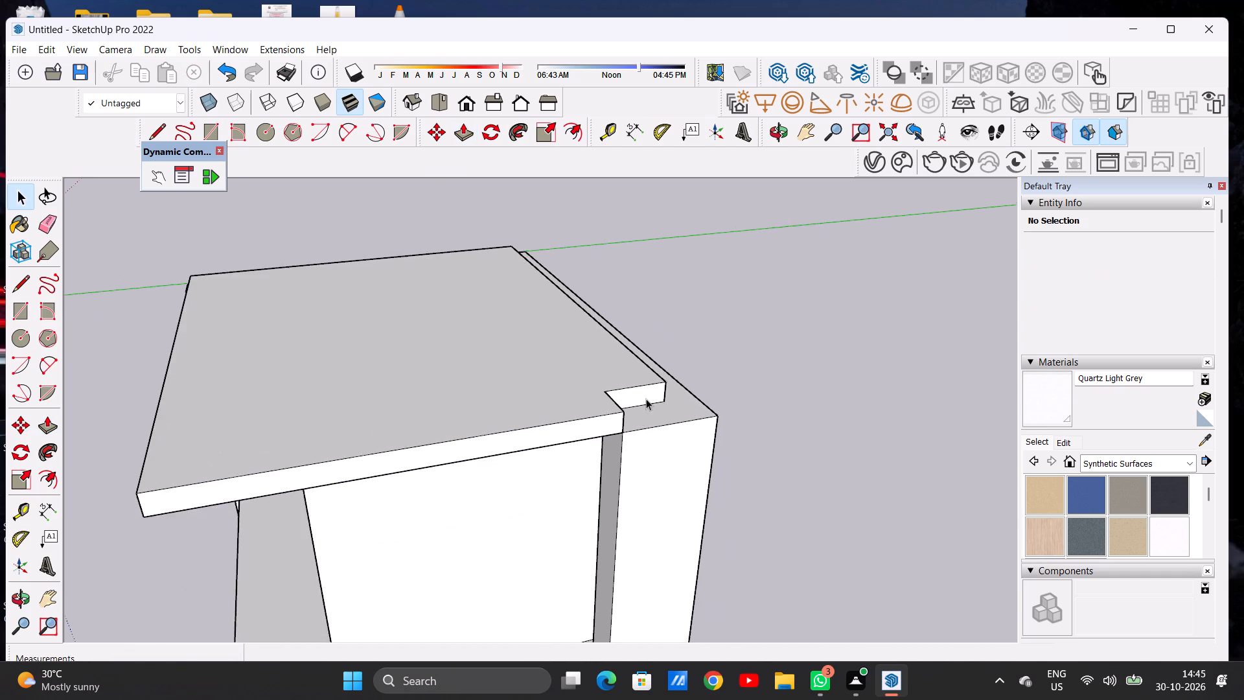
pyautogui.scroll(1, 646, 399)
pyautogui.scroll(-12, 646, 399)
pyautogui.moveTo(529, 435); pyautogui.dragTo(789, 362, button='middle')
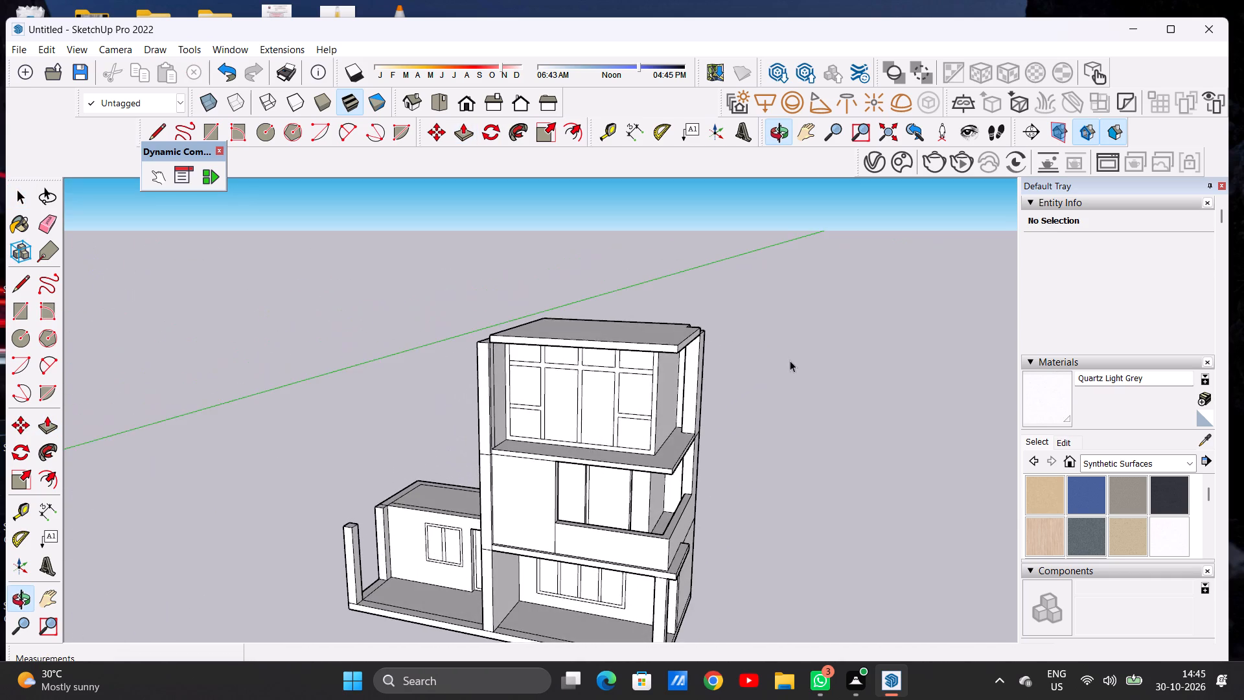
pyautogui.scroll(7, 719, 389)
pyautogui.moveTo(667, 421); pyautogui.dragTo(750, 289, button='middle')
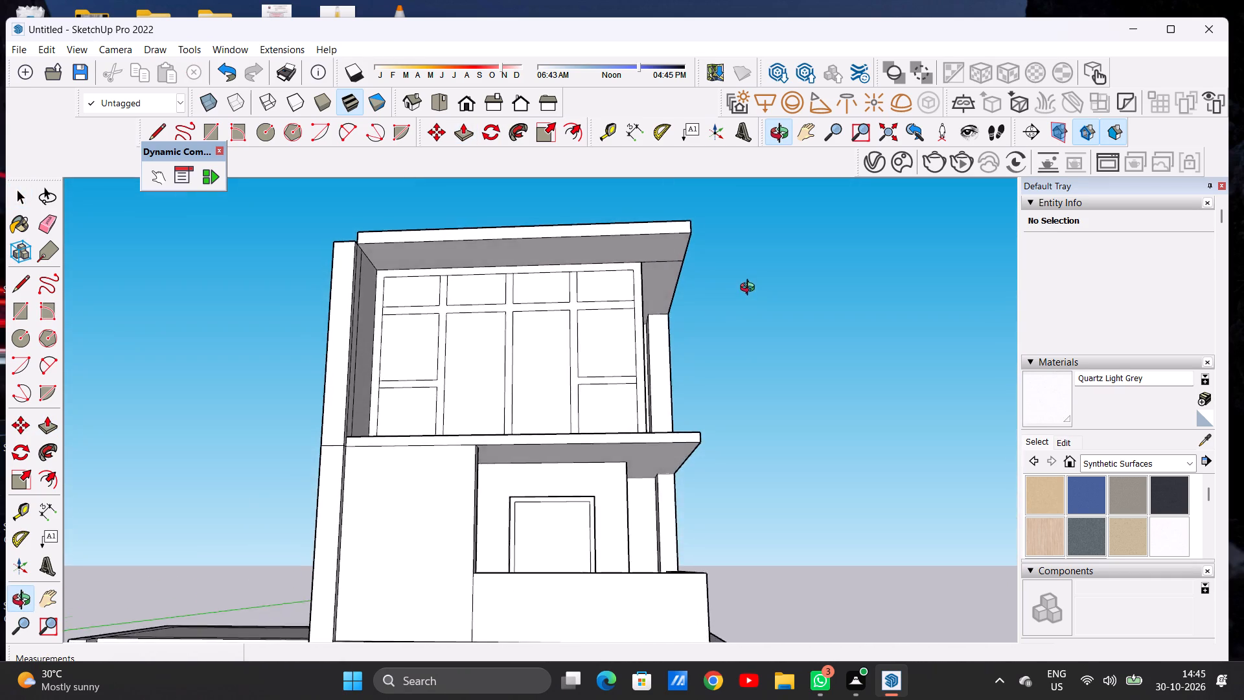
pyautogui.moveTo(750, 289); pyautogui.dragTo(750, 380, button='middle')
pyautogui.scroll(-5, 568, 404)
pyautogui.moveTo(574, 404); pyautogui.dragTo(627, 378, button='middle')
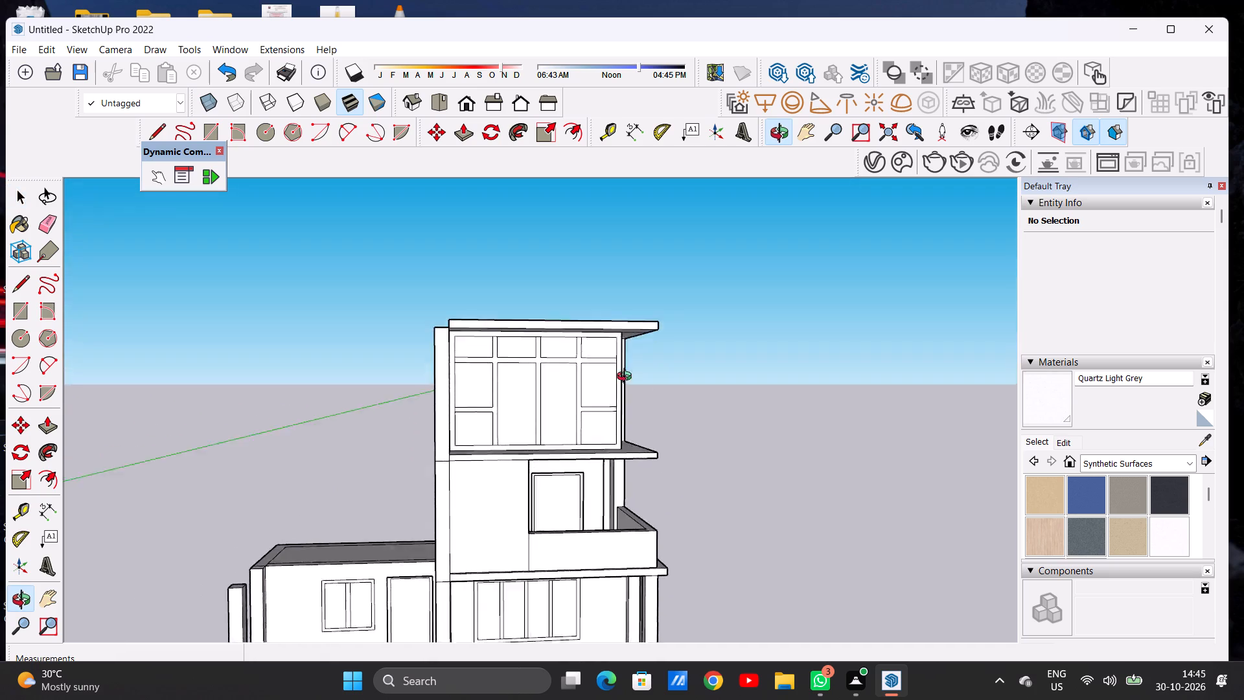
# Examine the house's front facade, window grid, balcony and overhanging slabs from above and at eye level.
pyautogui.moveTo(627, 378); pyautogui.dragTo(616, 301, button='middle')
pyautogui.moveTo(608, 304); pyautogui.dragTo(588, 467, button='middle')
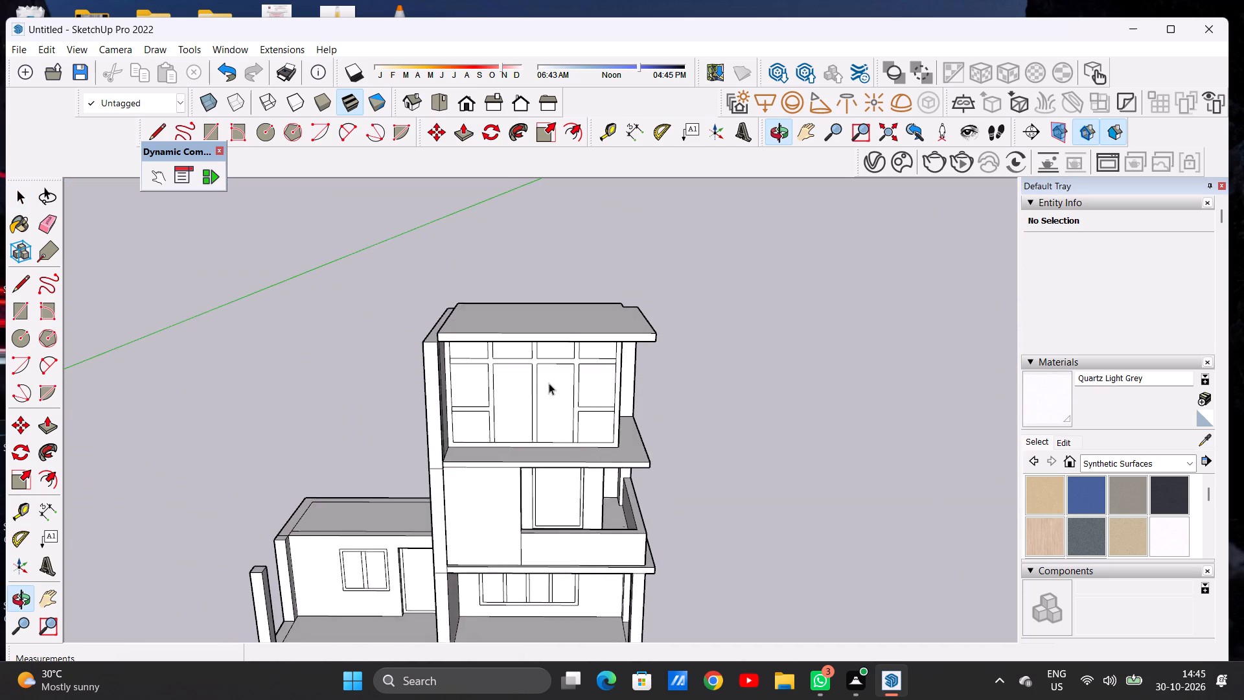
pyautogui.scroll(-6, 536, 359)
pyautogui.moveTo(552, 423); pyautogui.dragTo(557, 479, button='middle')
pyautogui.scroll(10, 582, 433)
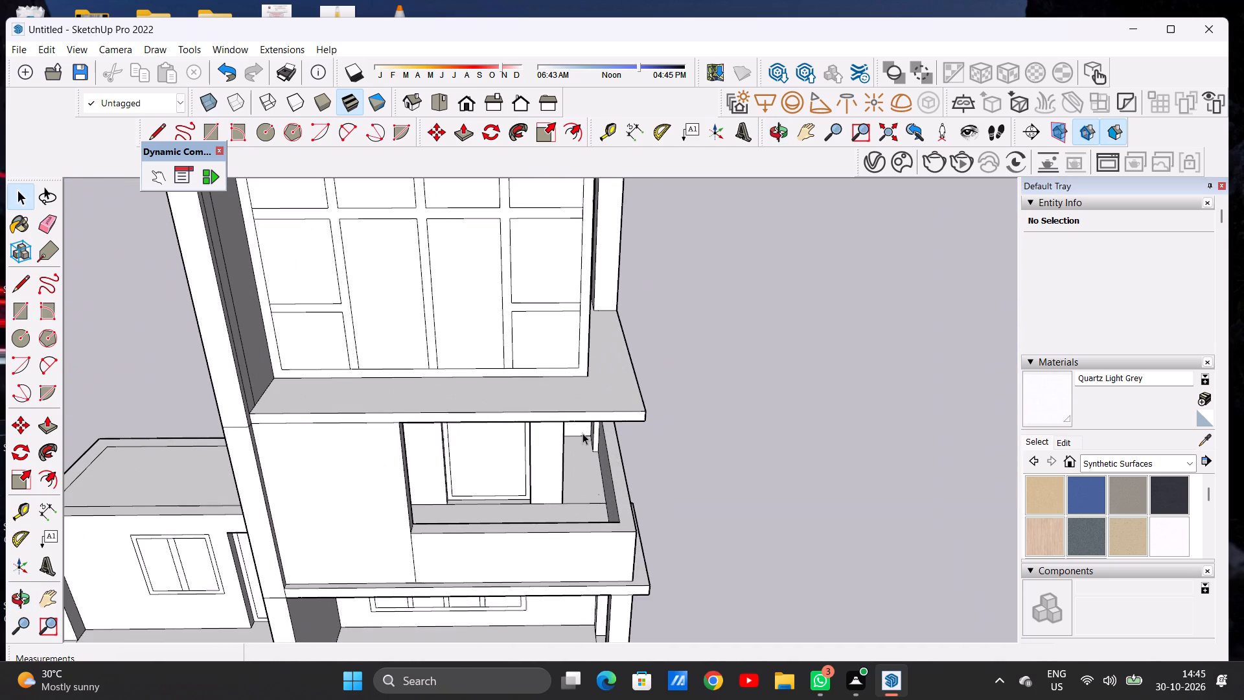
pyautogui.scroll(-6, 452, 335)
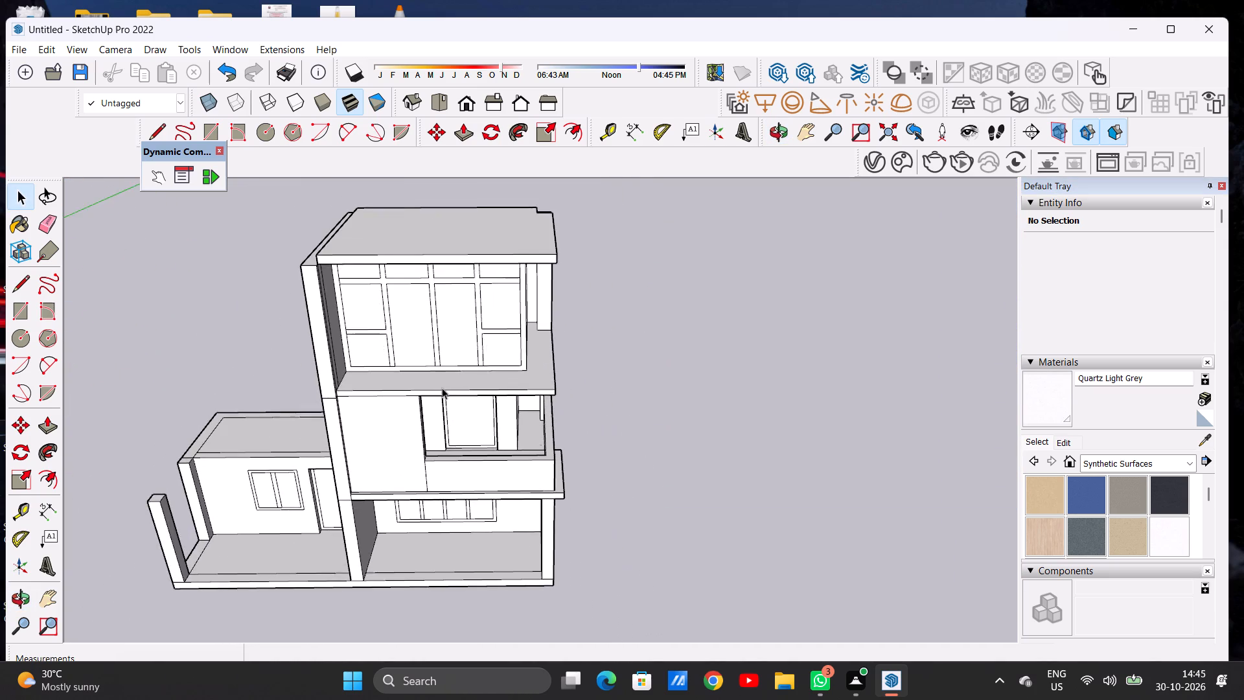
pyautogui.moveTo(450, 410); pyautogui.dragTo(443, 321, button='middle')
pyautogui.scroll(-5, 405, 360)
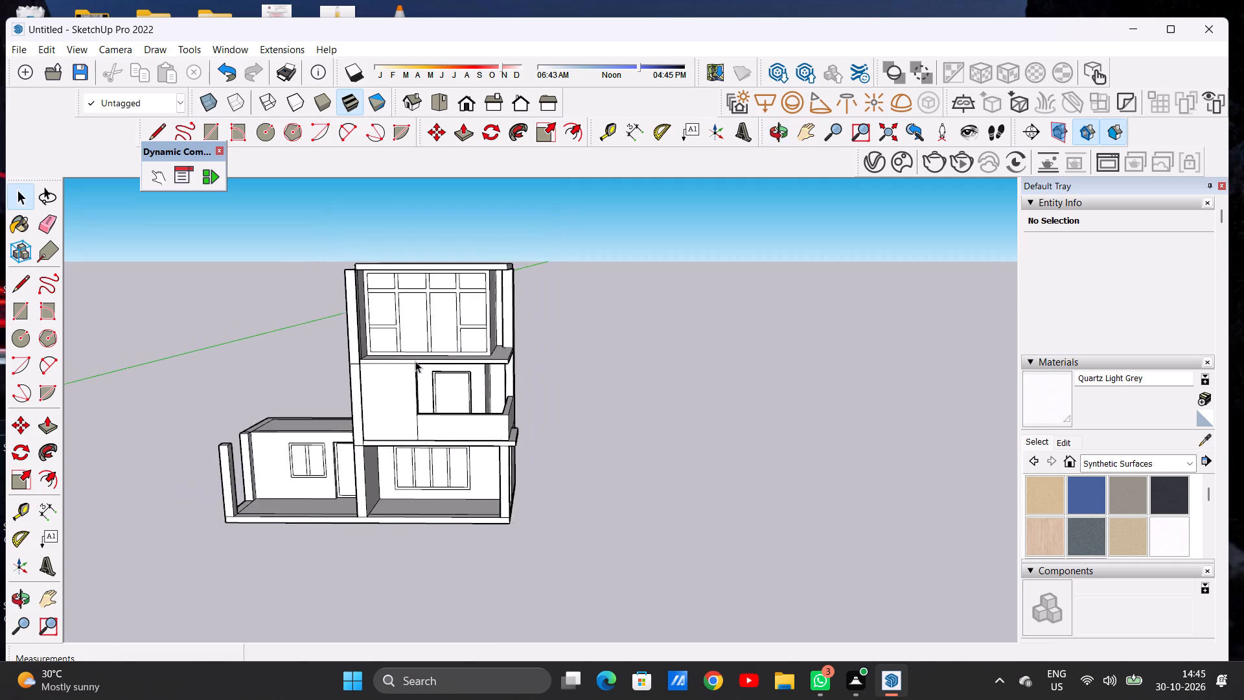
pyautogui.scroll(14, 415, 361)
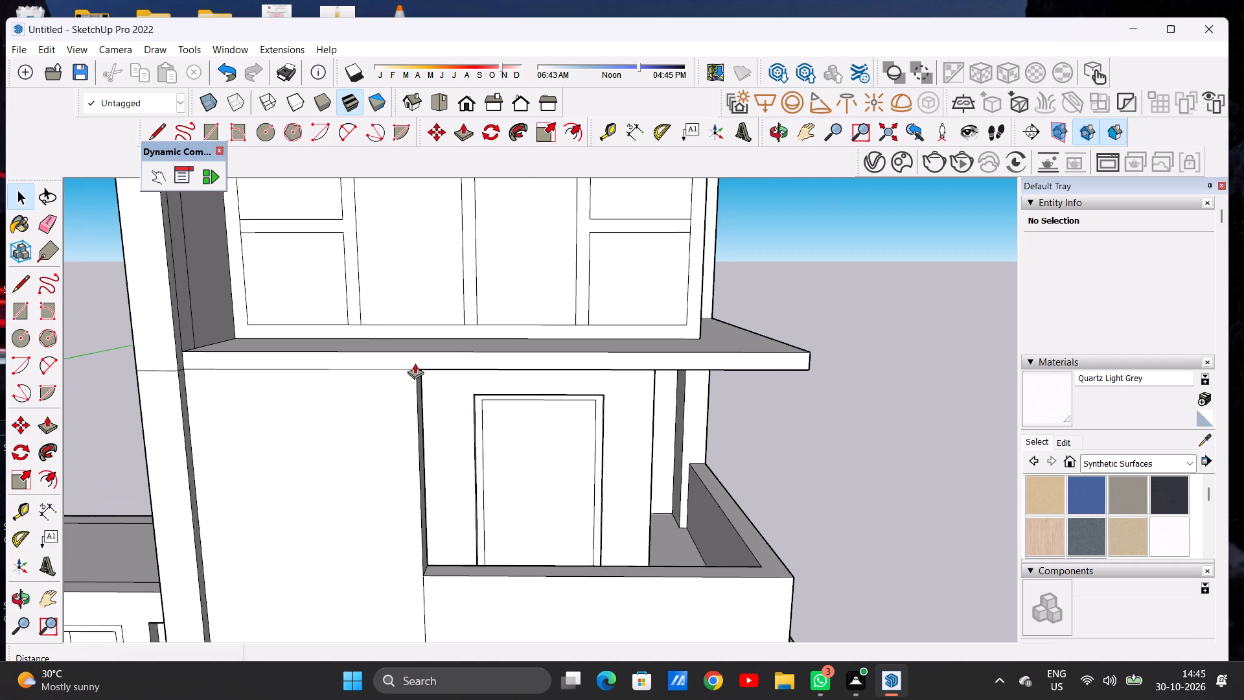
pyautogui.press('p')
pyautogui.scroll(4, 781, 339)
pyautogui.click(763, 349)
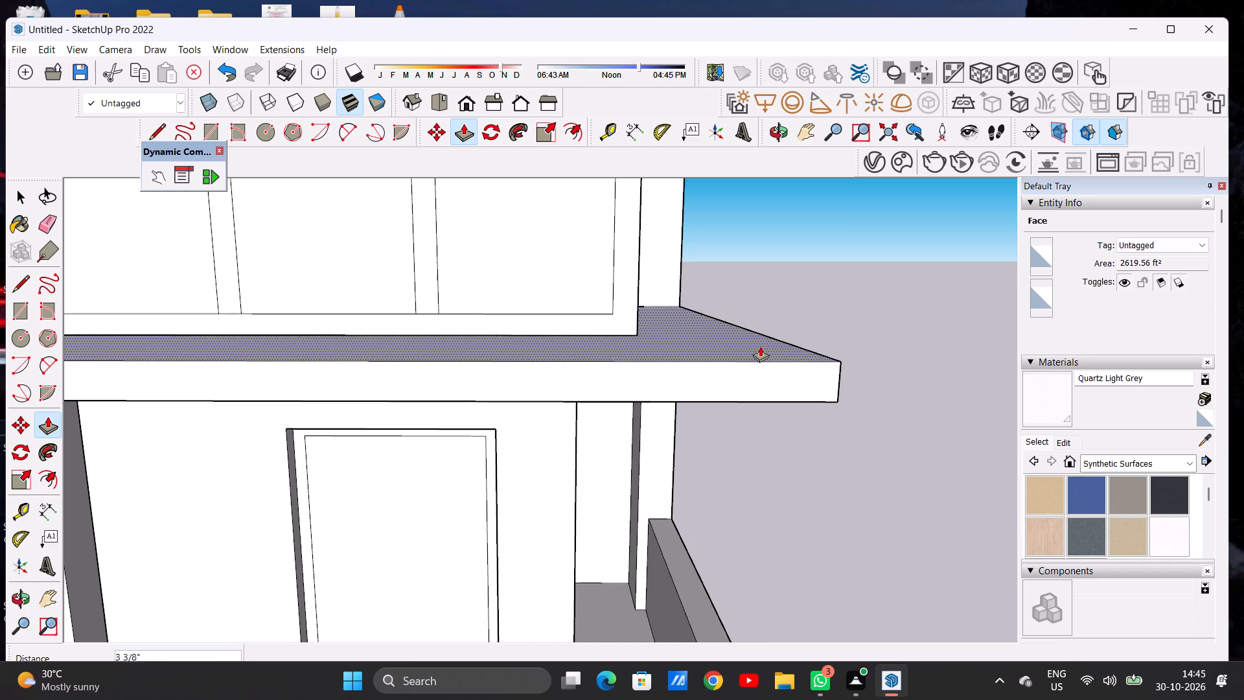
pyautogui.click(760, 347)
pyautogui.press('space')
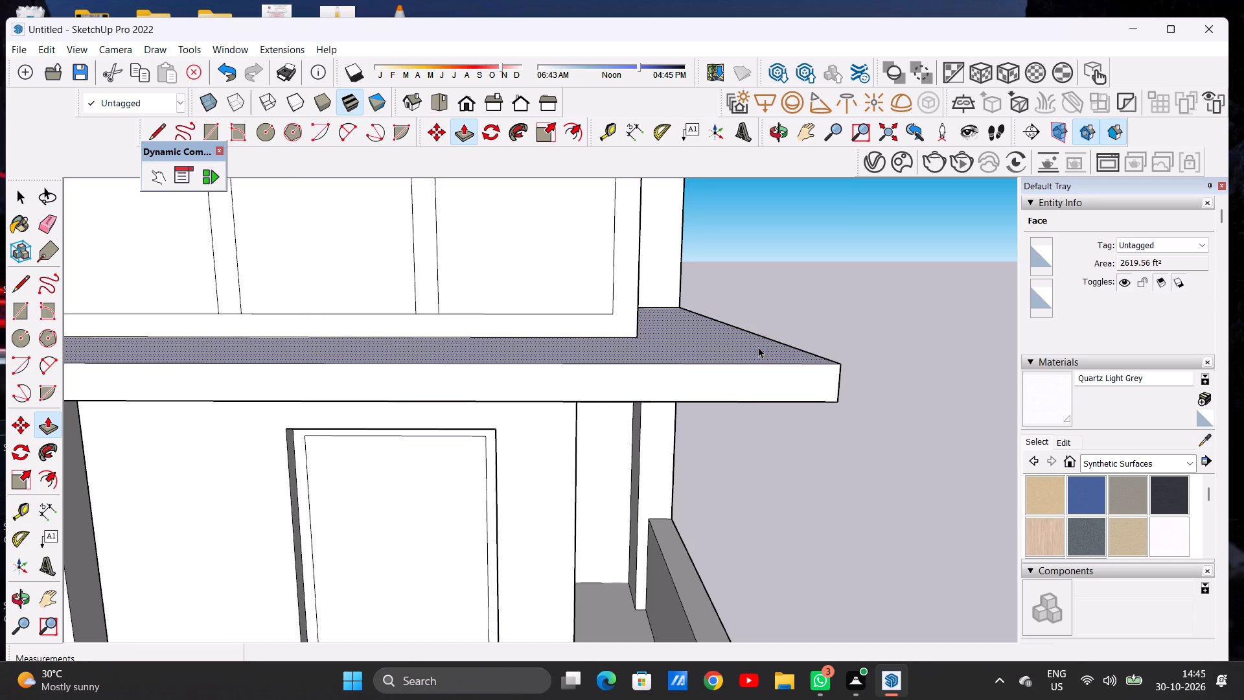
# Examine the top-storey side wall, its base edge on the floor slab, and the overall massing from the side, front and above.
pyautogui.scroll(-20, 636, 371)
pyautogui.moveTo(419, 412); pyautogui.dragTo(430, 328, button='middle')
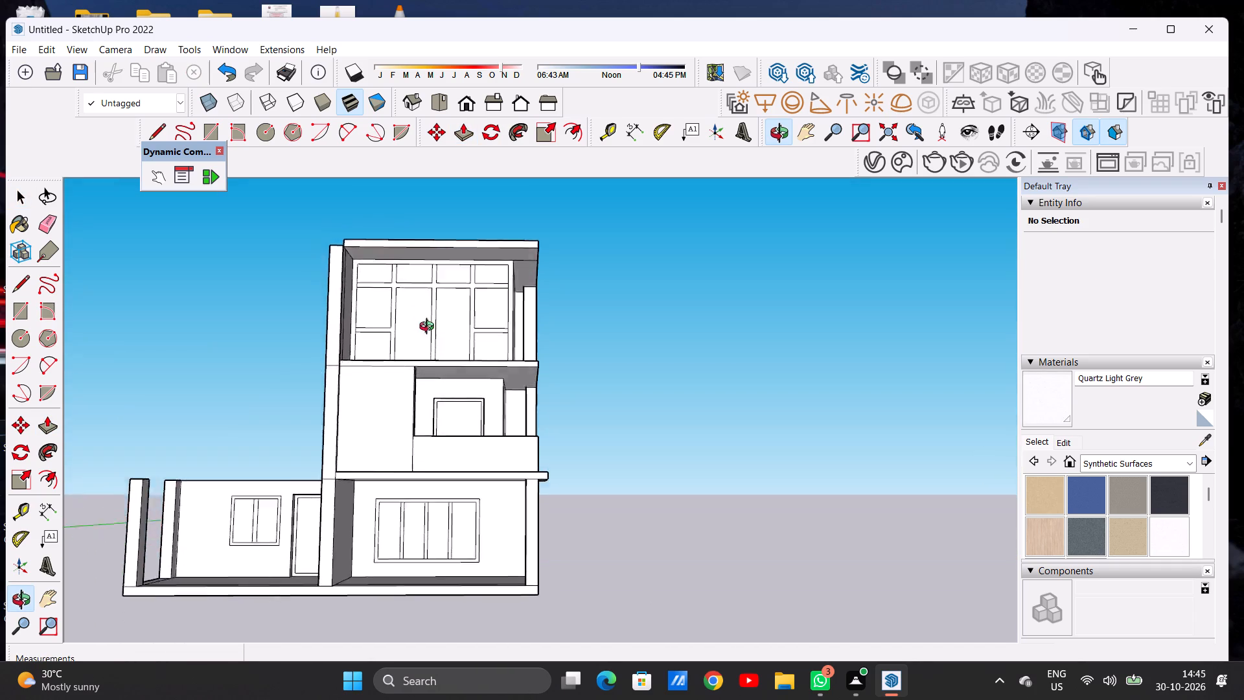
pyautogui.moveTo(430, 328); pyautogui.dragTo(163, 519, button='middle')
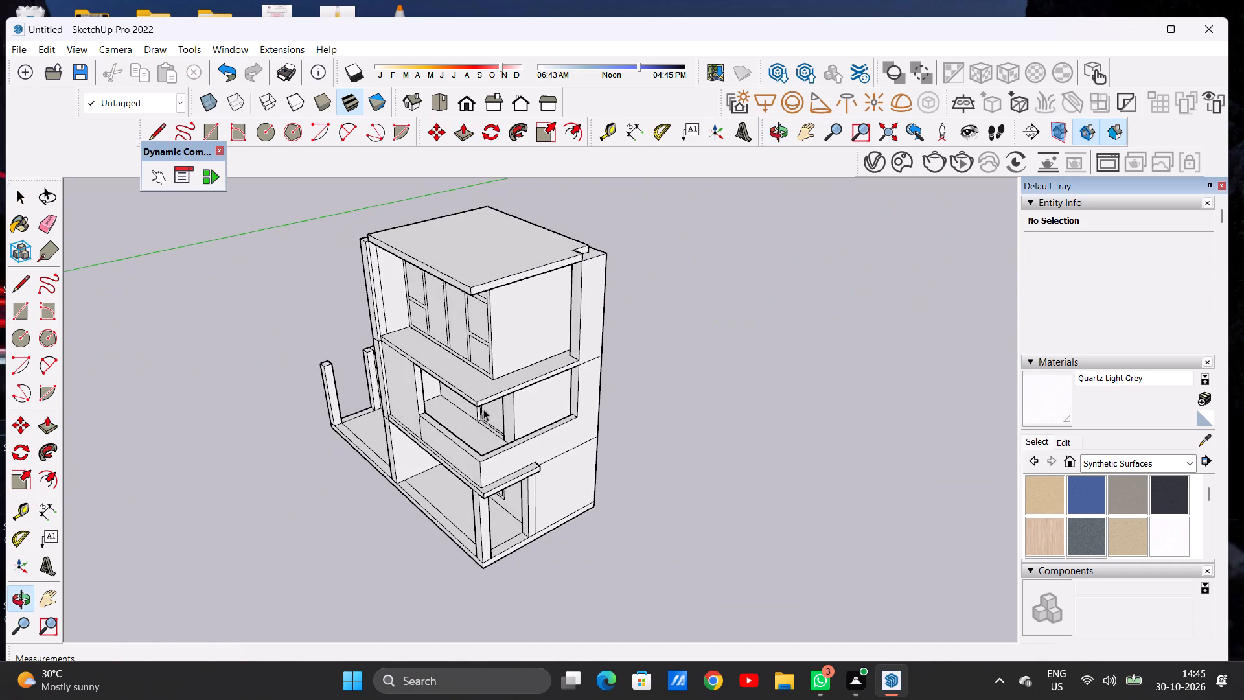
pyautogui.scroll(17, 514, 356)
pyautogui.scroll(-1, 480, 394)
pyautogui.scroll(4, 480, 394)
pyautogui.click(468, 397)
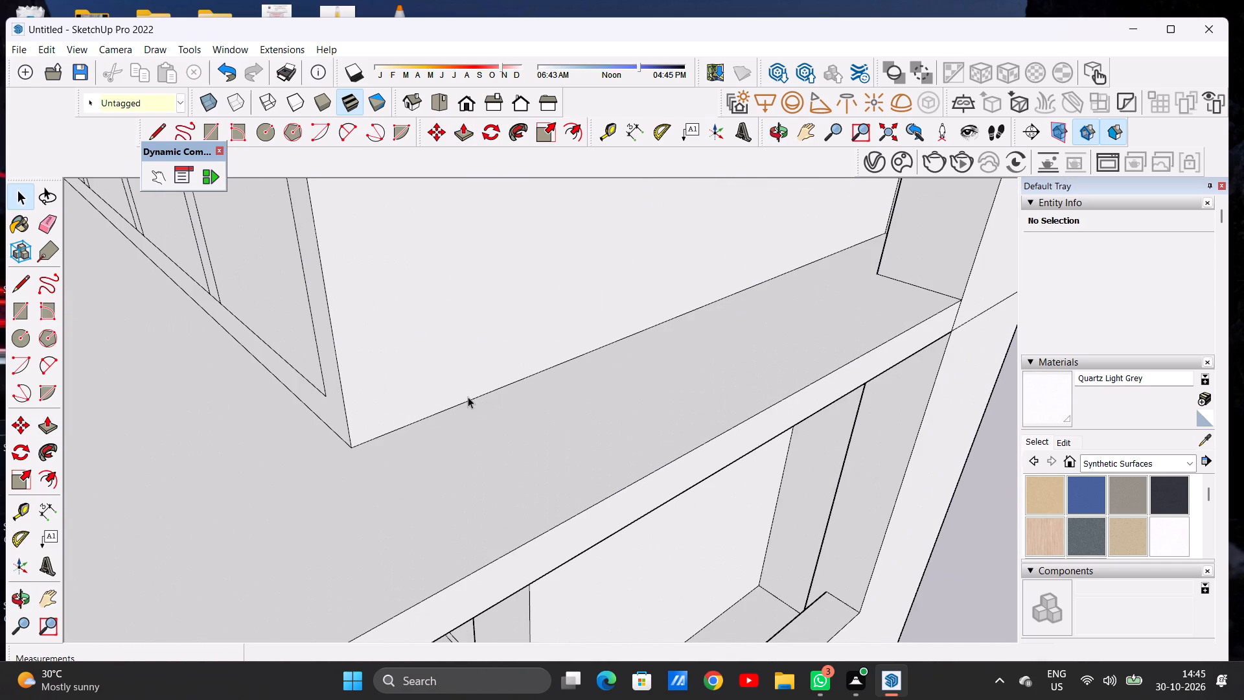
pyautogui.click(465, 402)
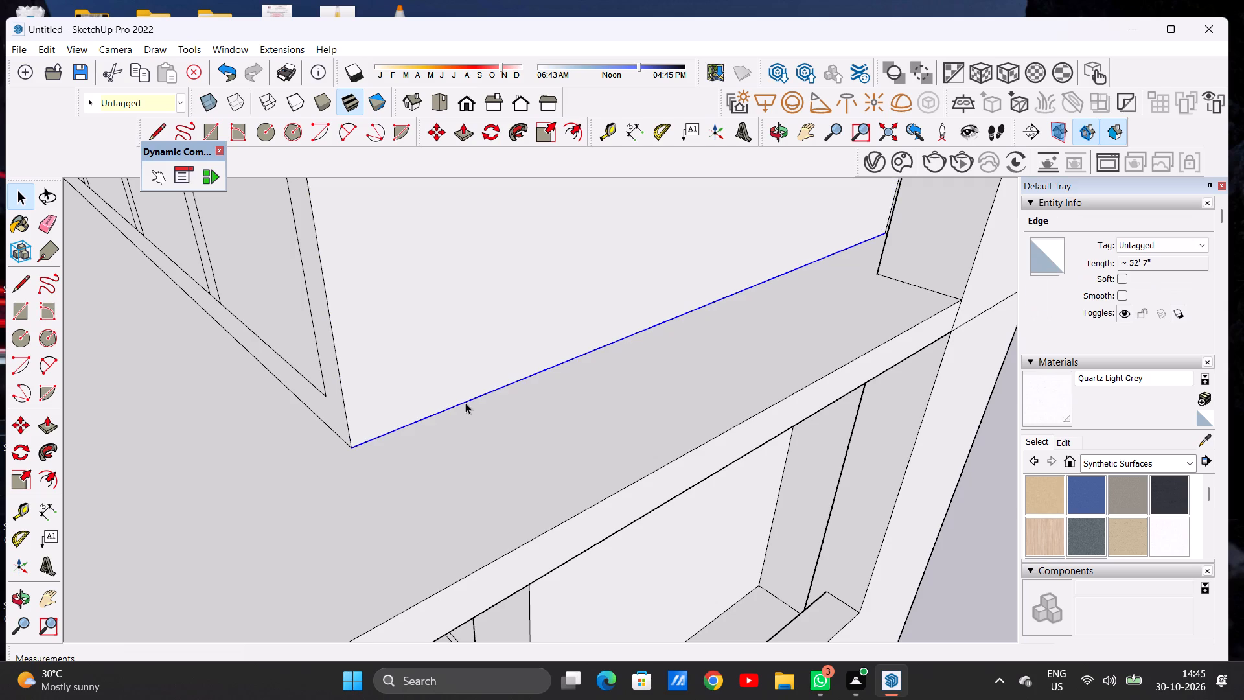
pyautogui.press('space')
pyautogui.scroll(-6, 470, 393)
pyautogui.scroll(1, 470, 397)
pyautogui.scroll(-15, 472, 399)
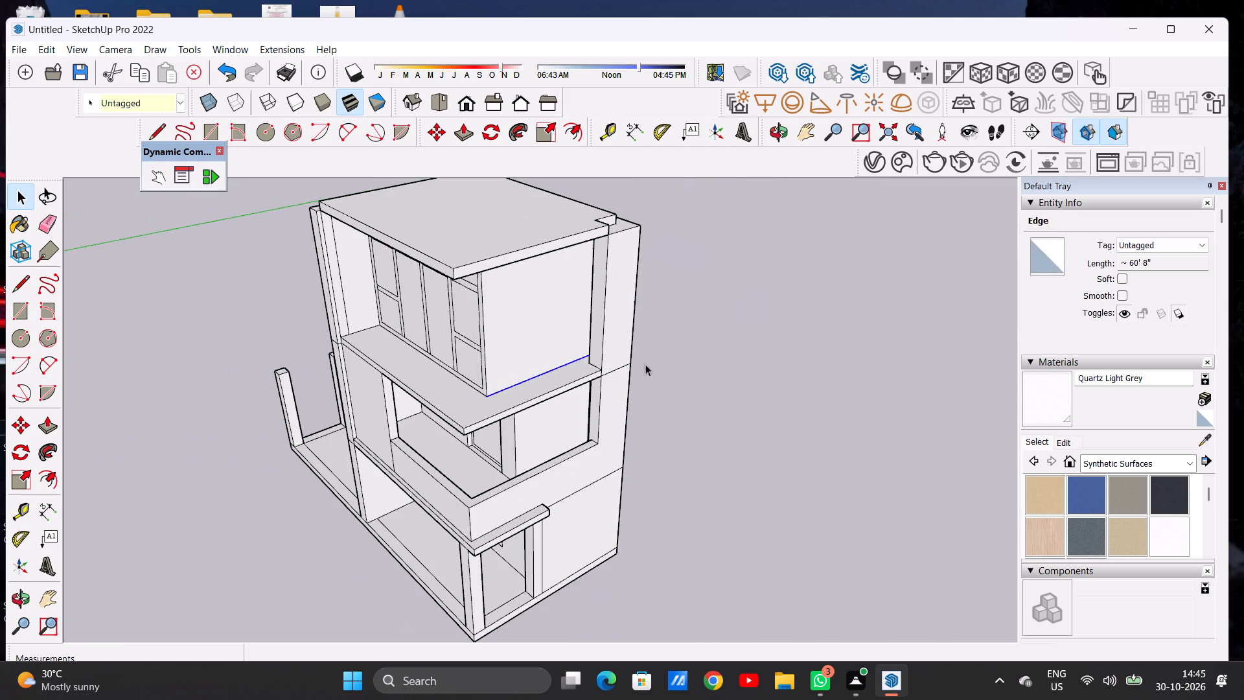
pyautogui.click(798, 326)
pyautogui.moveTo(558, 367); pyautogui.dragTo(834, 303, button='middle')
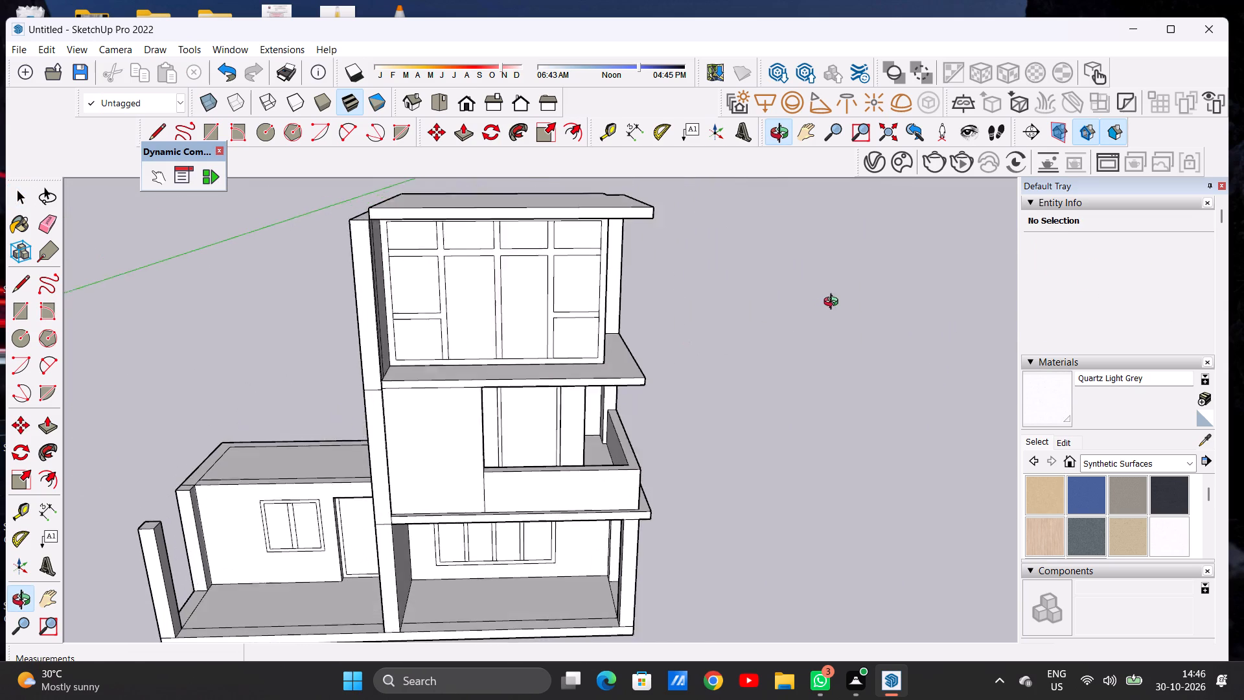
pyautogui.moveTo(834, 303); pyautogui.dragTo(837, 301, button='middle')
pyautogui.moveTo(599, 367); pyautogui.dragTo(597, 322, button='middle')
pyautogui.scroll(-12, 527, 362)
pyautogui.moveTo(509, 314); pyautogui.dragTo(500, 439, button='middle')
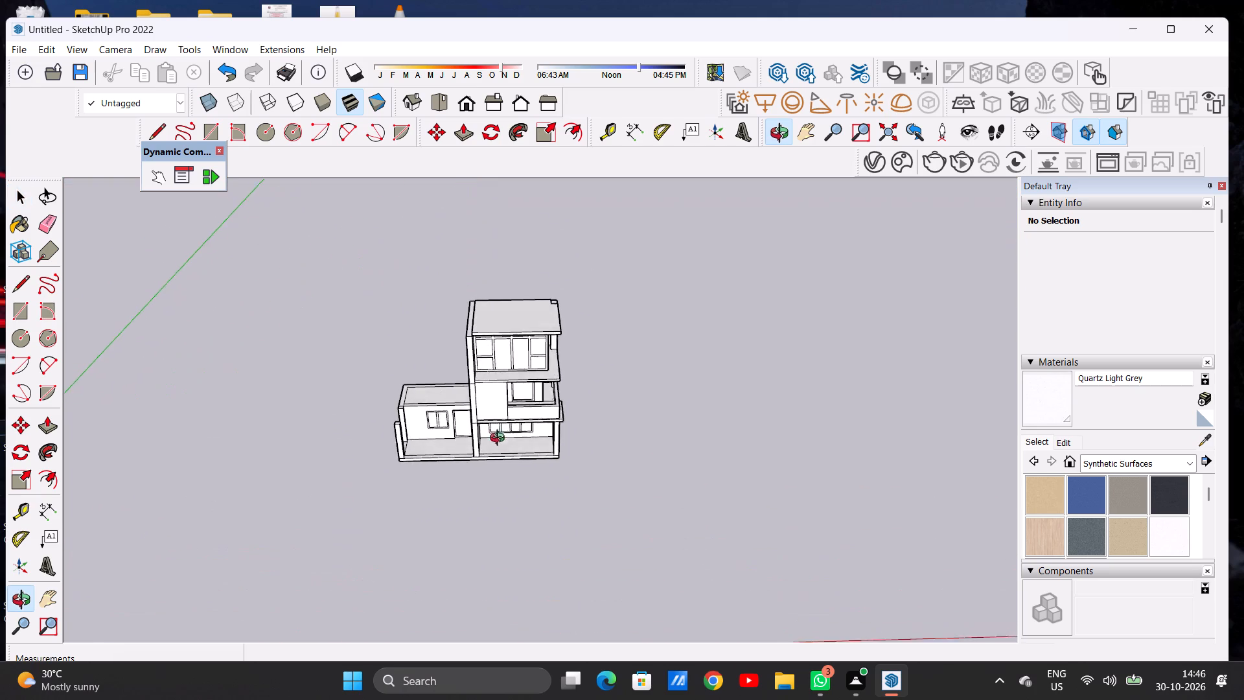
pyautogui.moveTo(500, 439); pyautogui.dragTo(493, 456, button='middle')
pyautogui.scroll(9, 530, 305)
pyautogui.scroll(-1, 530, 305)
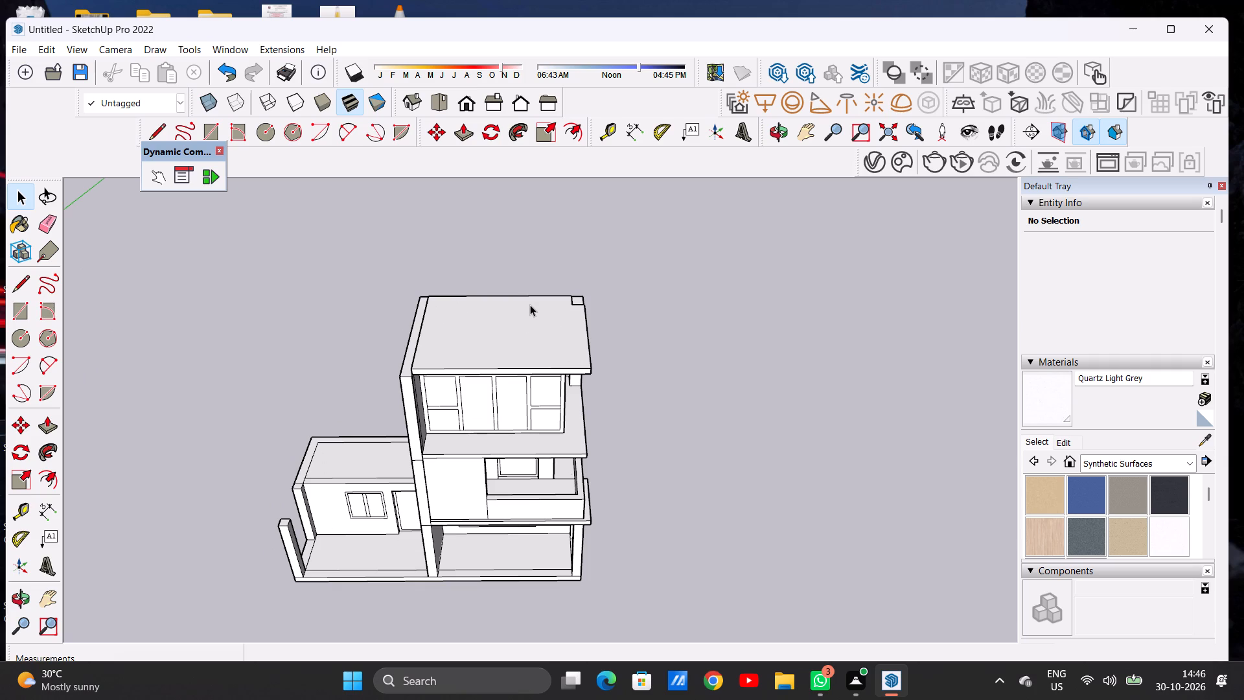
pyautogui.scroll(-7, 486, 316)
pyautogui.scroll(11, 555, 327)
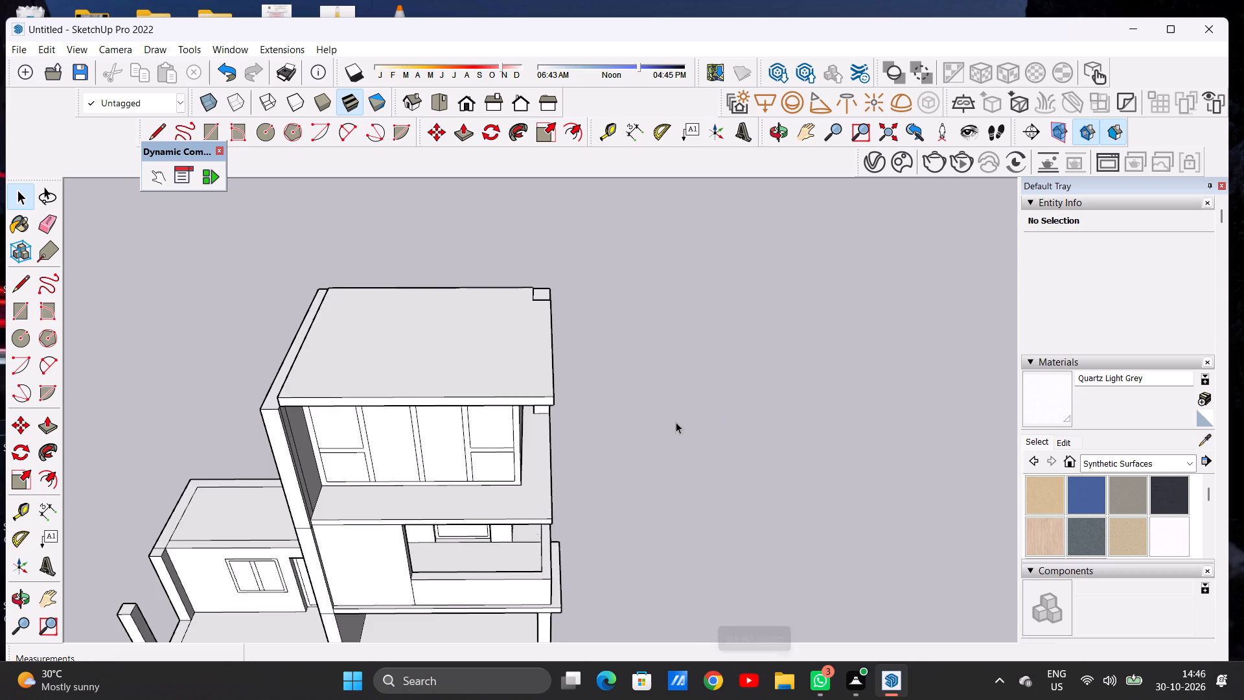
pyautogui.scroll(-7, 676, 428)
pyautogui.scroll(-7, 629, 363)
pyautogui.scroll(2, 551, 345)
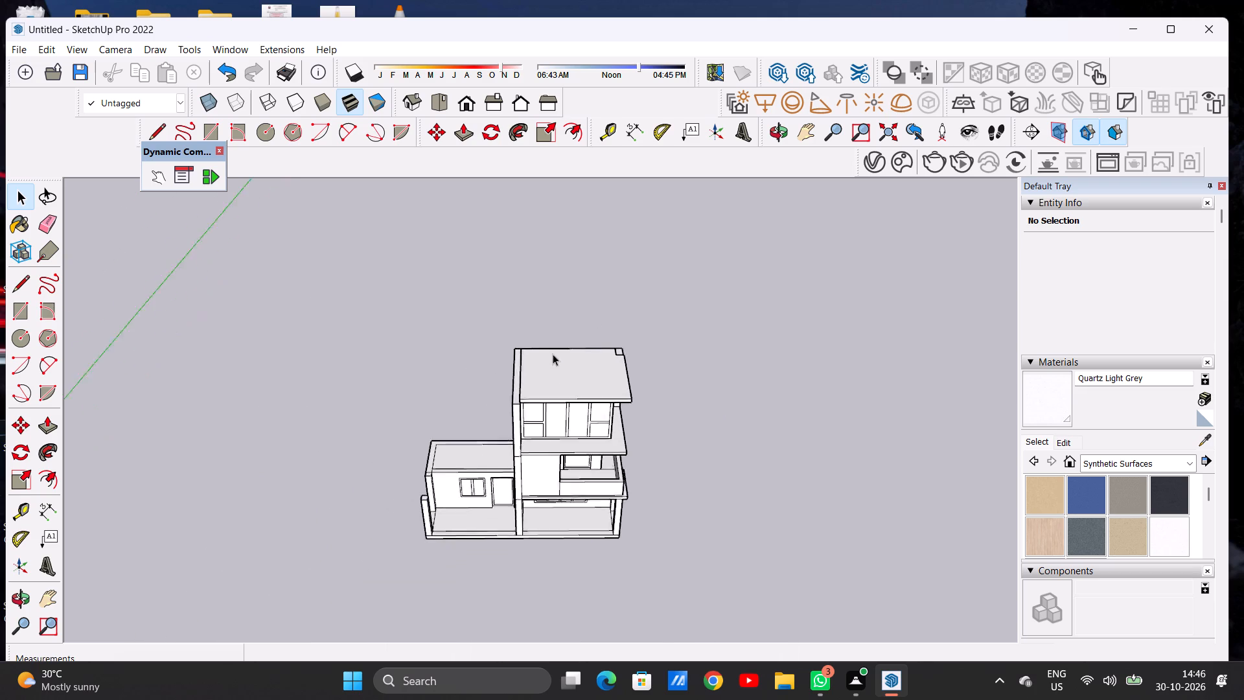
# Push/Pull the connected top face of the perimeter walls and rear corner column up about 58' 10" above the roof slab.
pyautogui.scroll(6, 553, 354)
pyautogui.moveTo(625, 370); pyautogui.dragTo(327, 439, button='middle')
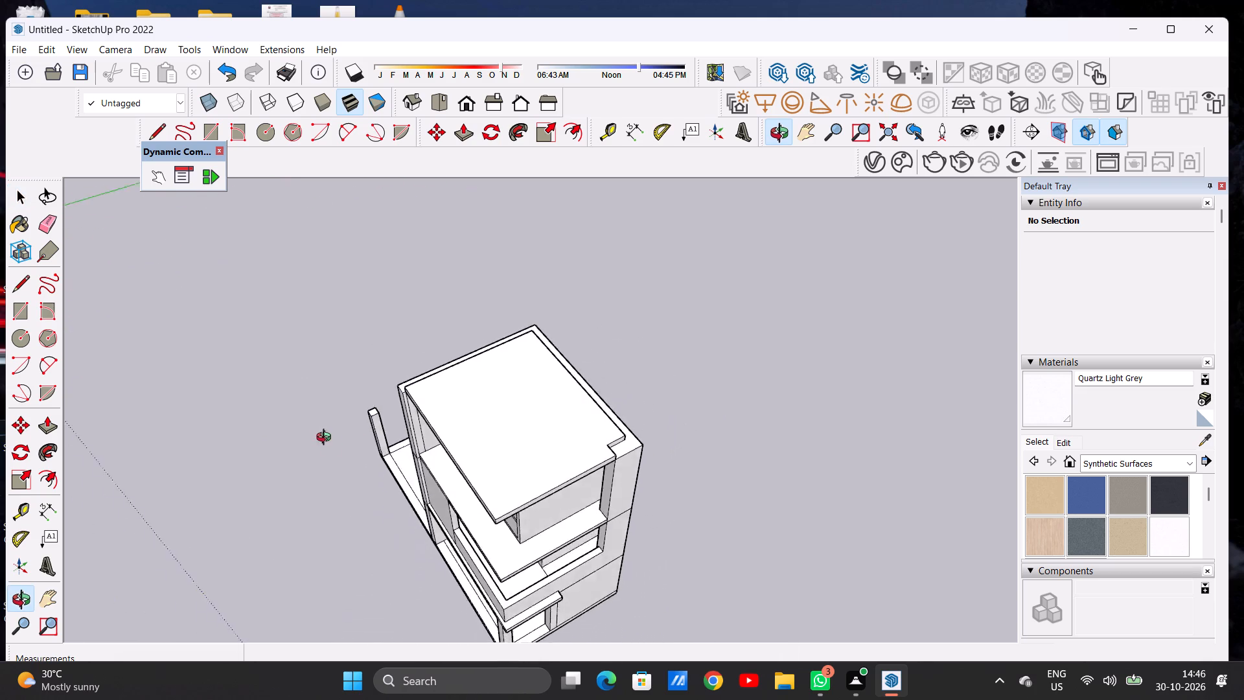
pyautogui.moveTo(327, 439); pyautogui.dragTo(371, 442, button='middle')
pyautogui.moveTo(494, 379); pyautogui.dragTo(562, 266, button='middle')
pyautogui.scroll(2, 658, 364)
pyautogui.scroll(-1, 658, 364)
pyautogui.scroll(2, 658, 364)
pyautogui.scroll(-1, 658, 364)
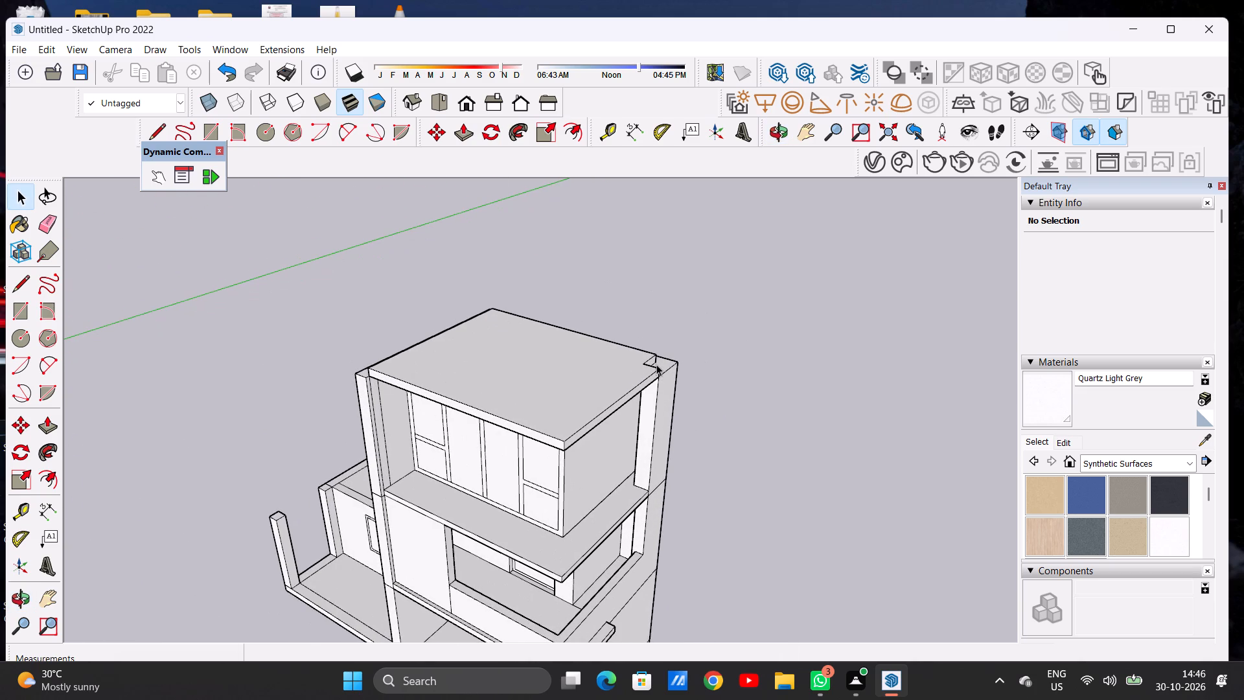
pyautogui.press('p')
pyautogui.scroll(1, 665, 363)
pyautogui.scroll(-1, 665, 362)
pyautogui.scroll(14, 665, 362)
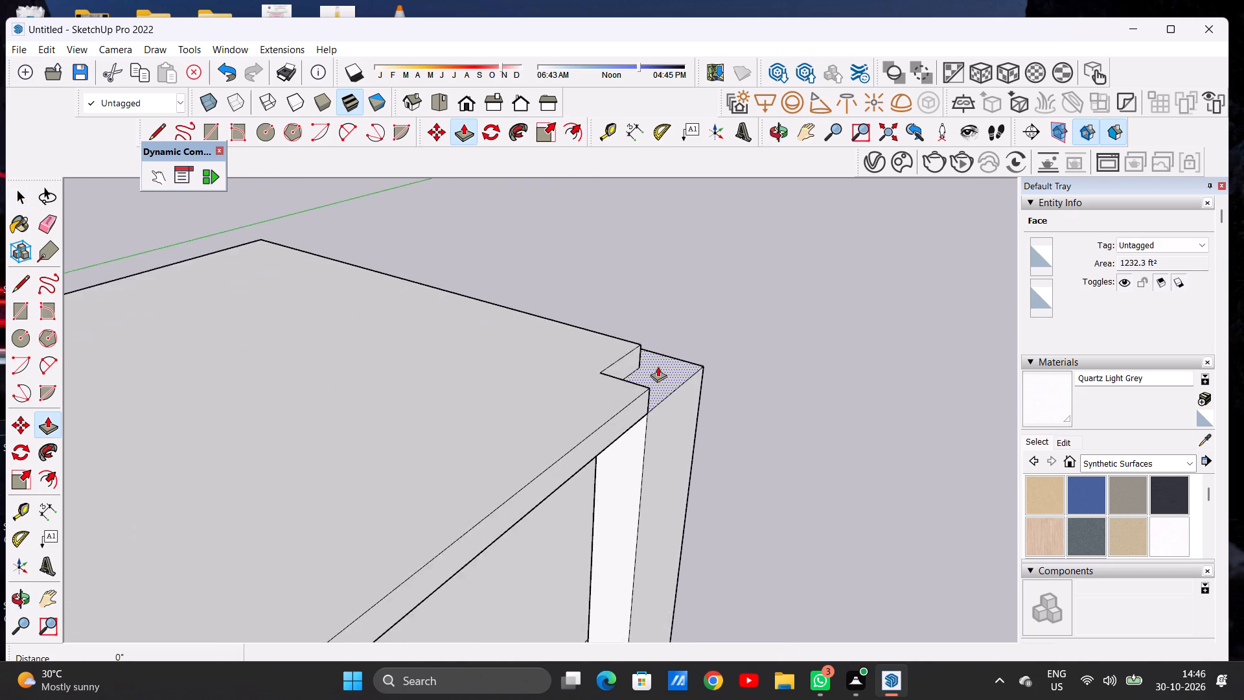
pyautogui.scroll(4, 658, 366)
pyautogui.click(649, 383)
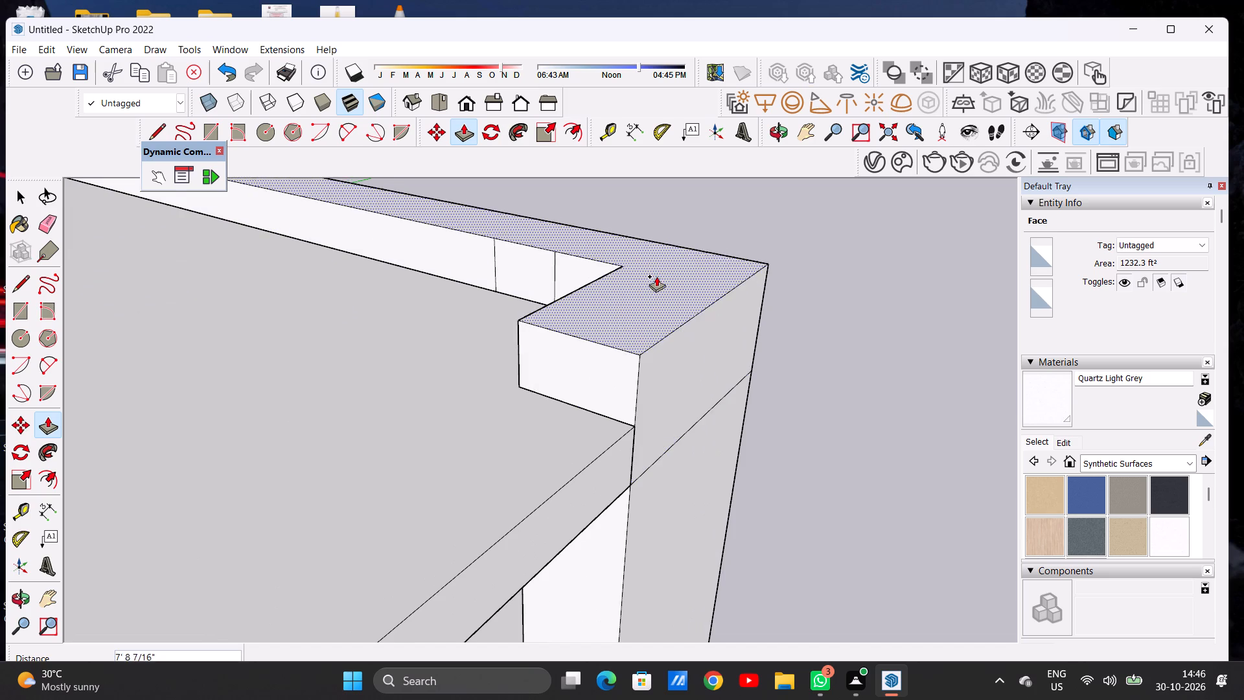
pyautogui.scroll(-20, 659, 274)
pyautogui.scroll(-4, 659, 274)
pyautogui.moveTo(676, 239); pyautogui.dragTo(826, 173, button='middle')
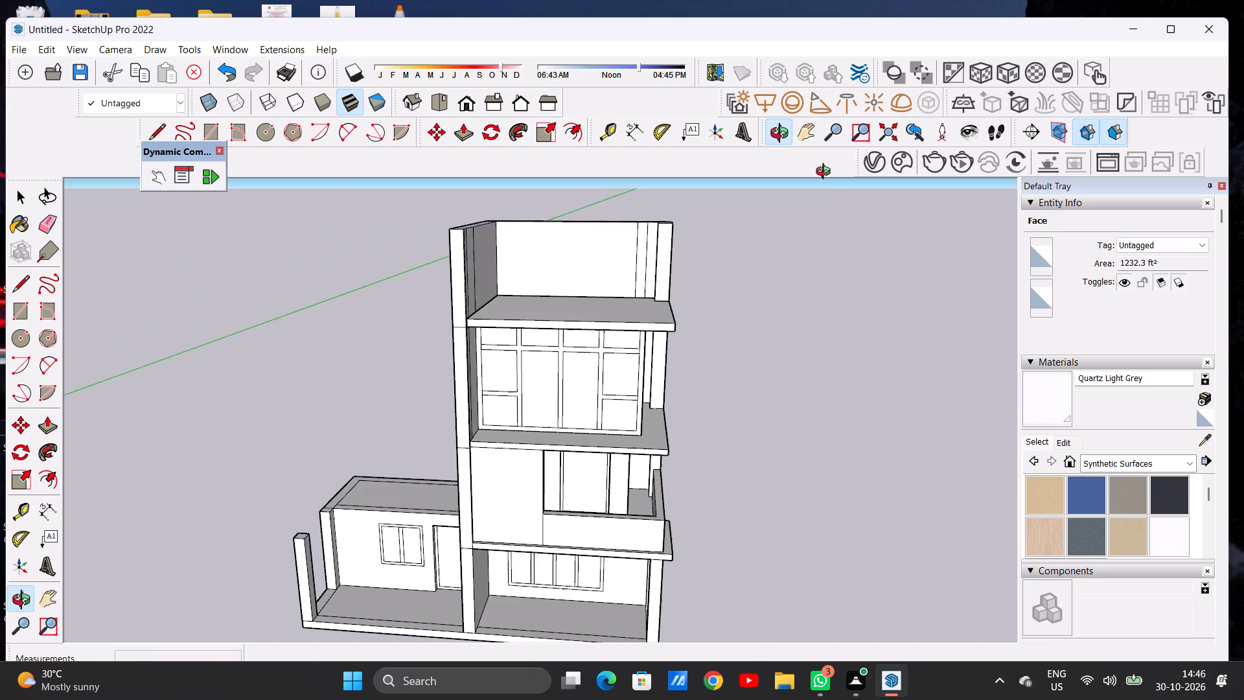
pyautogui.moveTo(826, 173); pyautogui.dragTo(827, 175, button='middle')
pyautogui.scroll(-10, 766, 293)
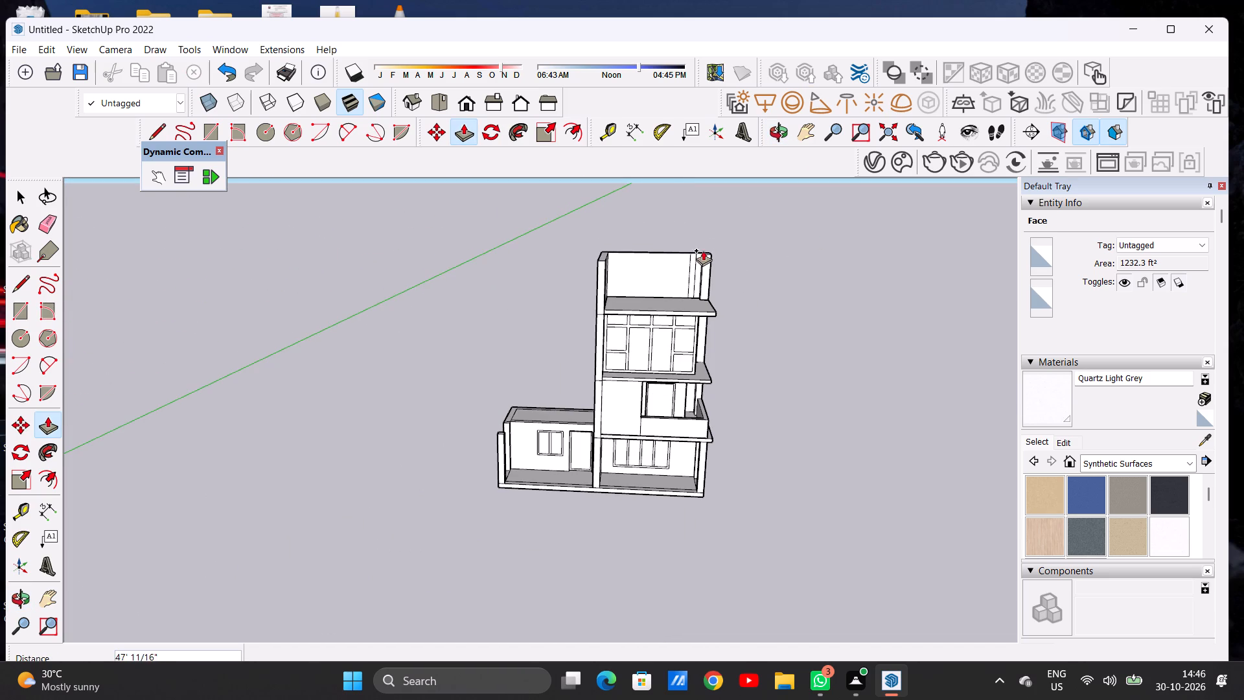
pyautogui.scroll(1, 708, 247)
pyautogui.scroll(-1, 708, 247)
pyautogui.scroll(5, 708, 247)
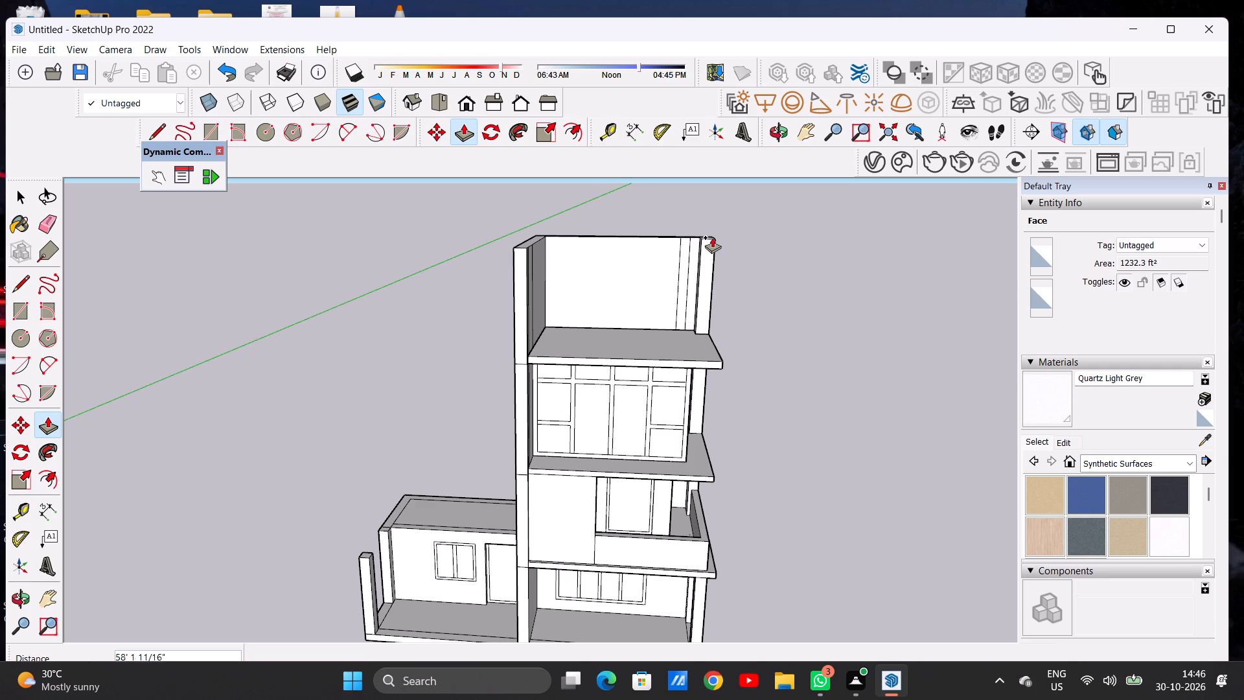
pyautogui.click(713, 236)
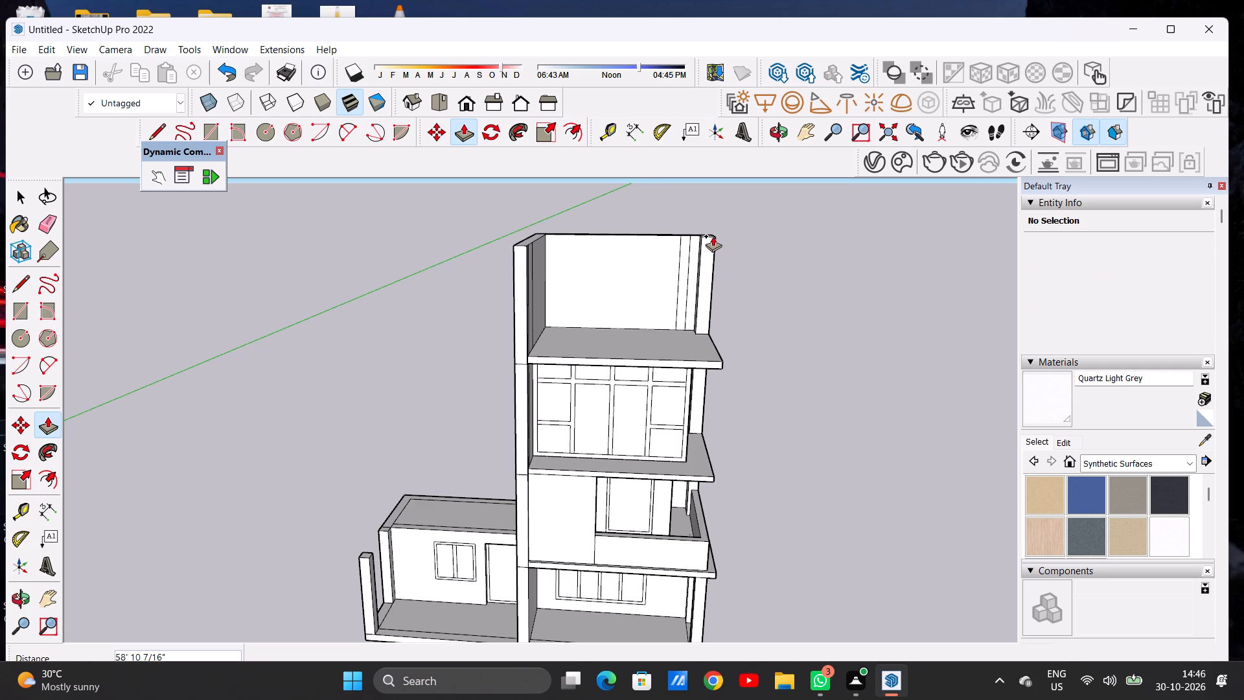
pyautogui.press('space')
# Examine the raised walls above the roof, then the lower storeys' openings and terraces from the front and an angle.
pyautogui.scroll(-13, 633, 410)
pyautogui.moveTo(603, 531); pyautogui.dragTo(615, 456, button='middle')
pyautogui.scroll(7, 649, 416)
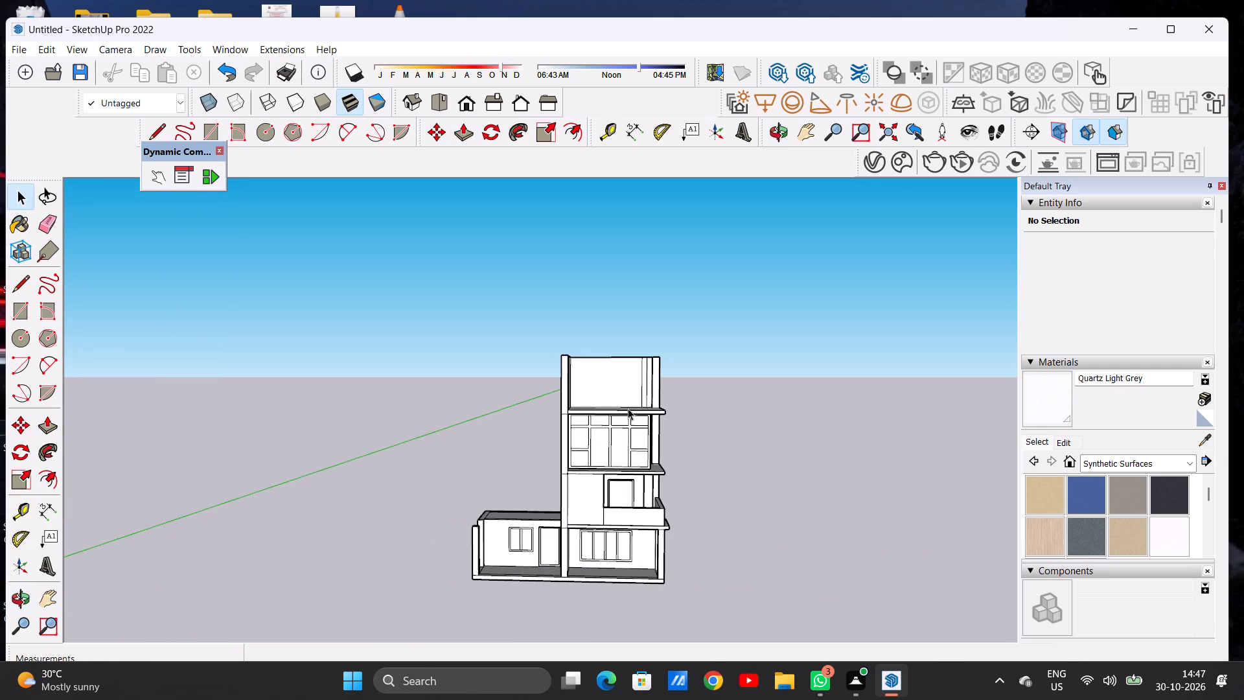
pyautogui.scroll(9, 607, 430)
pyautogui.scroll(-1, 580, 453)
pyautogui.scroll(3, 580, 453)
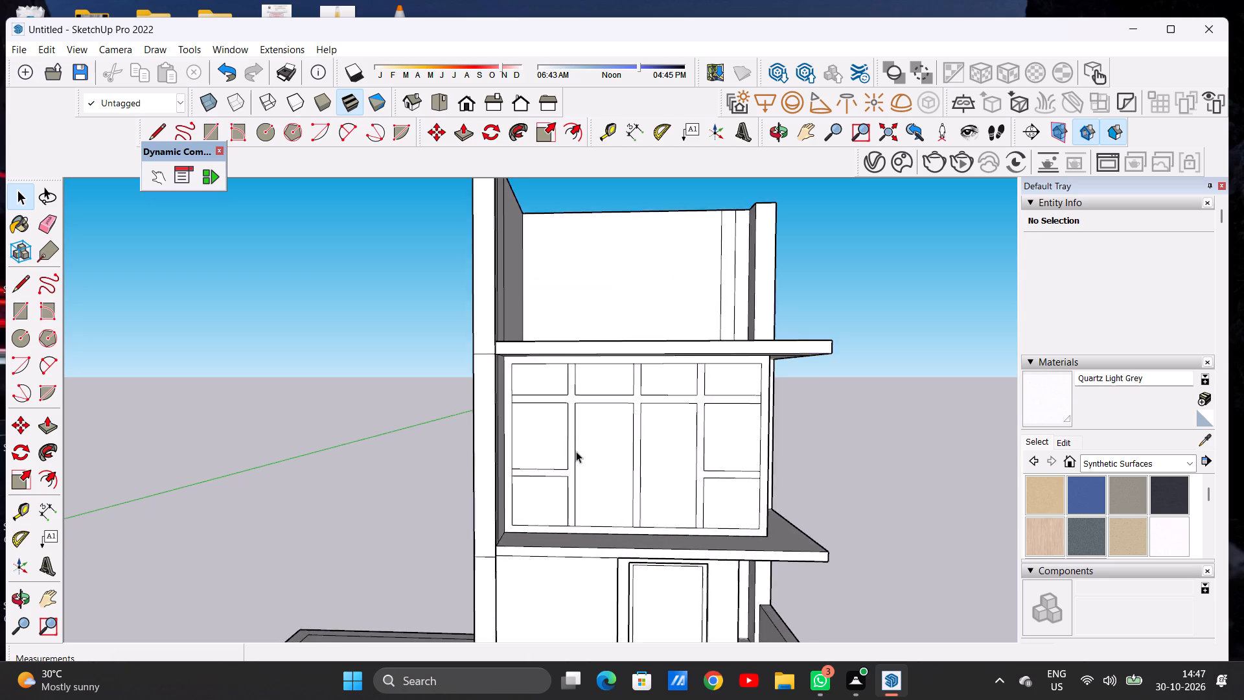
pyautogui.scroll(-20, 582, 449)
pyautogui.scroll(-1, 582, 449)
pyautogui.moveTo(697, 493); pyautogui.dragTo(557, 549, button='middle')
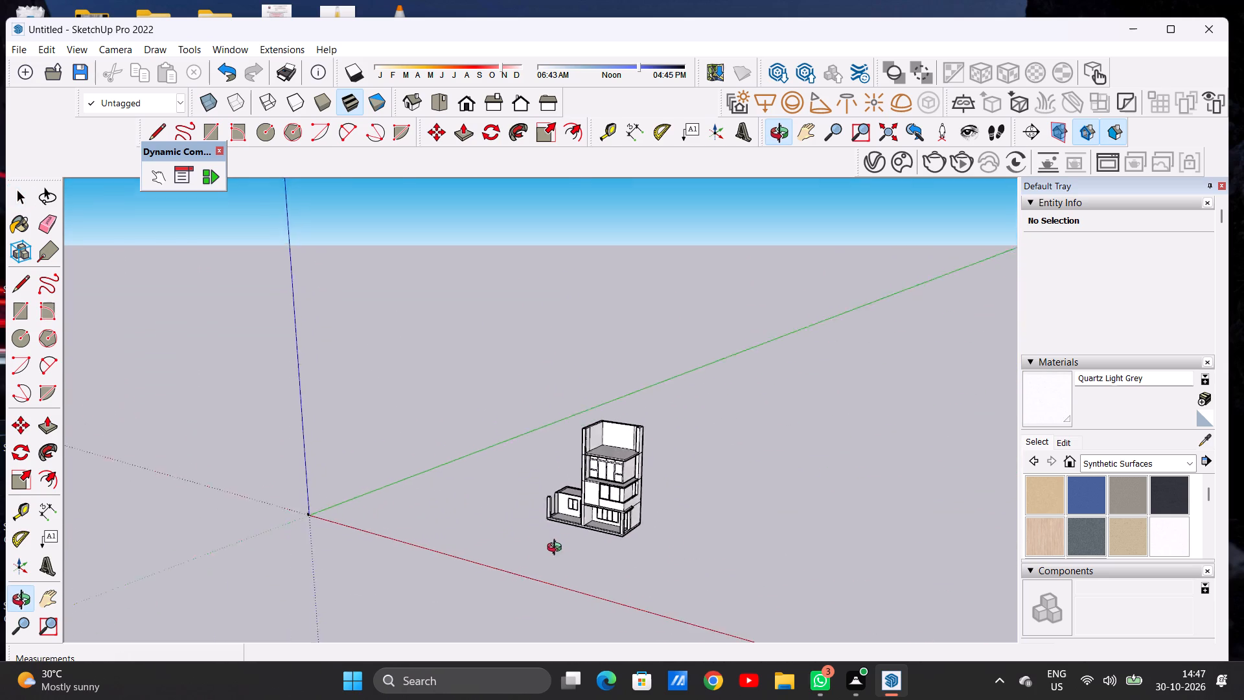
pyautogui.moveTo(557, 549); pyautogui.dragTo(605, 568, button='middle')
pyautogui.scroll(17, 622, 533)
pyautogui.scroll(4, 594, 464)
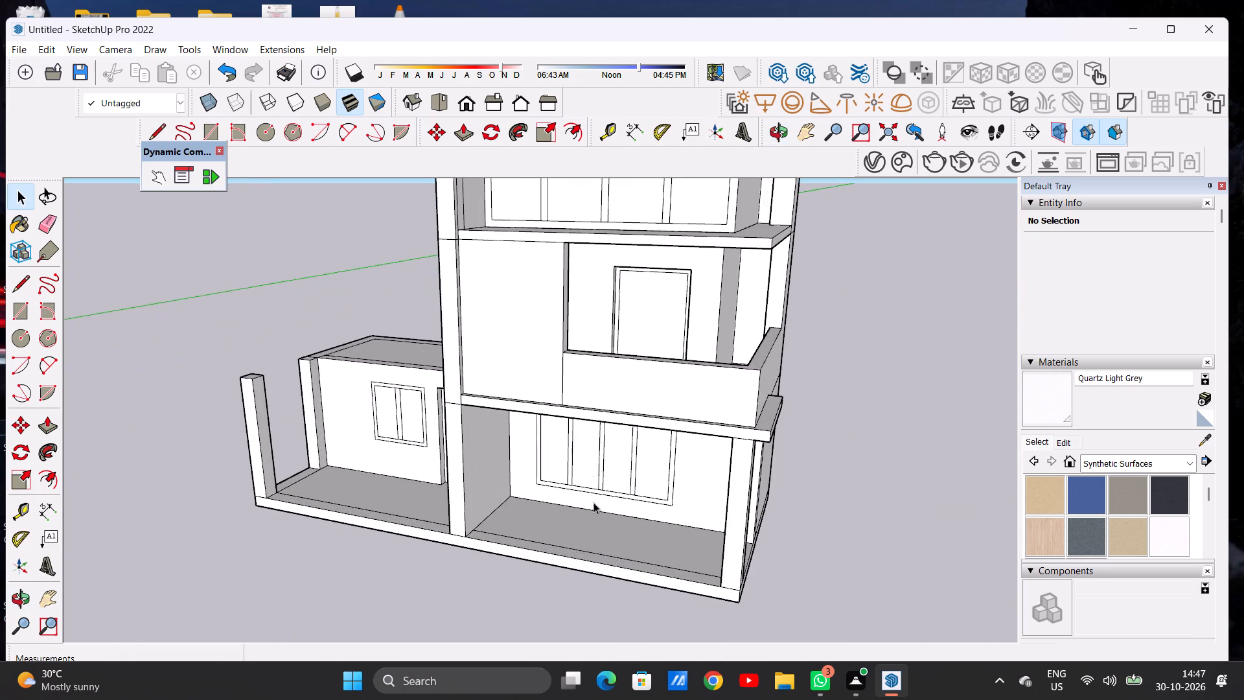
pyautogui.moveTo(594, 510); pyautogui.dragTo(645, 471, button='middle')
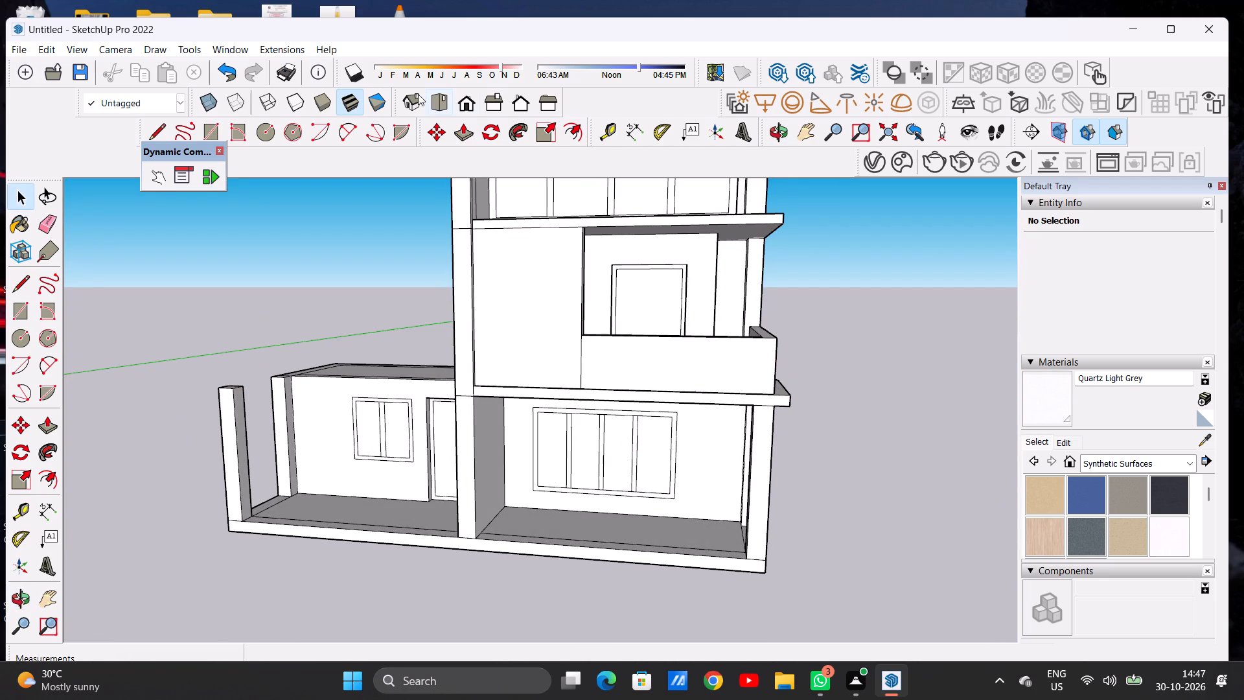
# Switch to the Front standard view and examine the full height of the house, including the walls above the roof.
pyautogui.click(463, 100)
pyautogui.scroll(-8, 491, 461)
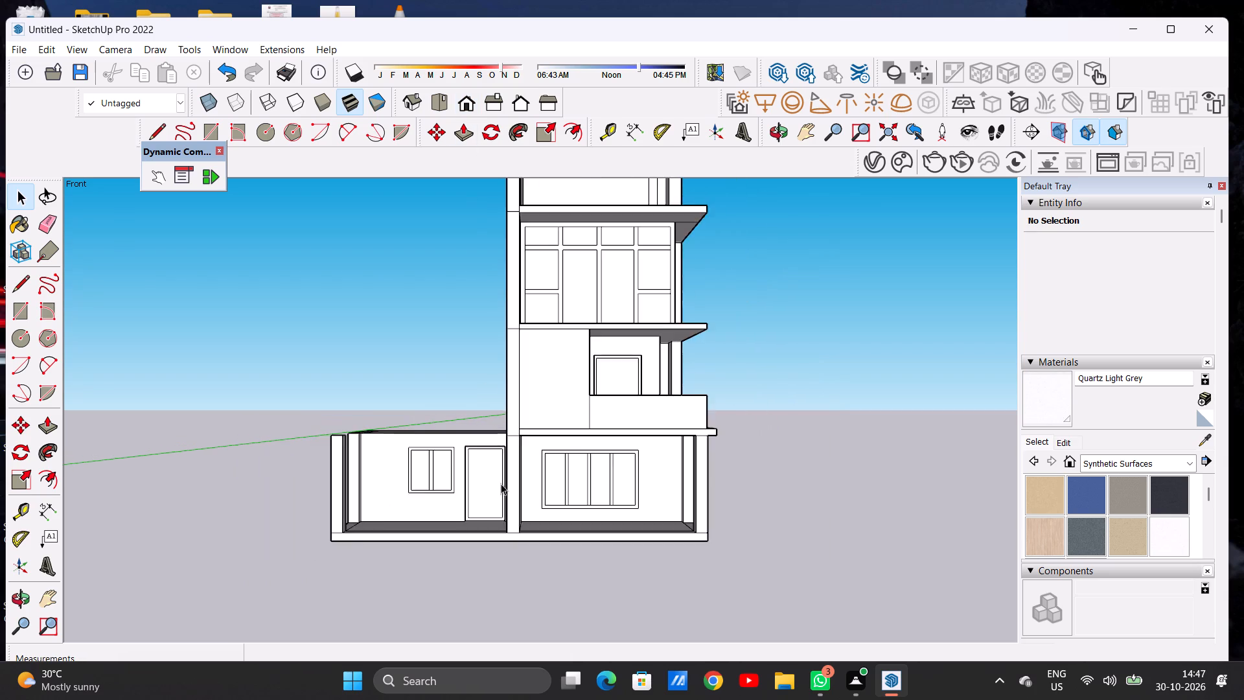
pyautogui.scroll(-3, 511, 506)
pyautogui.moveTo(531, 507); pyautogui.dragTo(541, 544, button='middle')
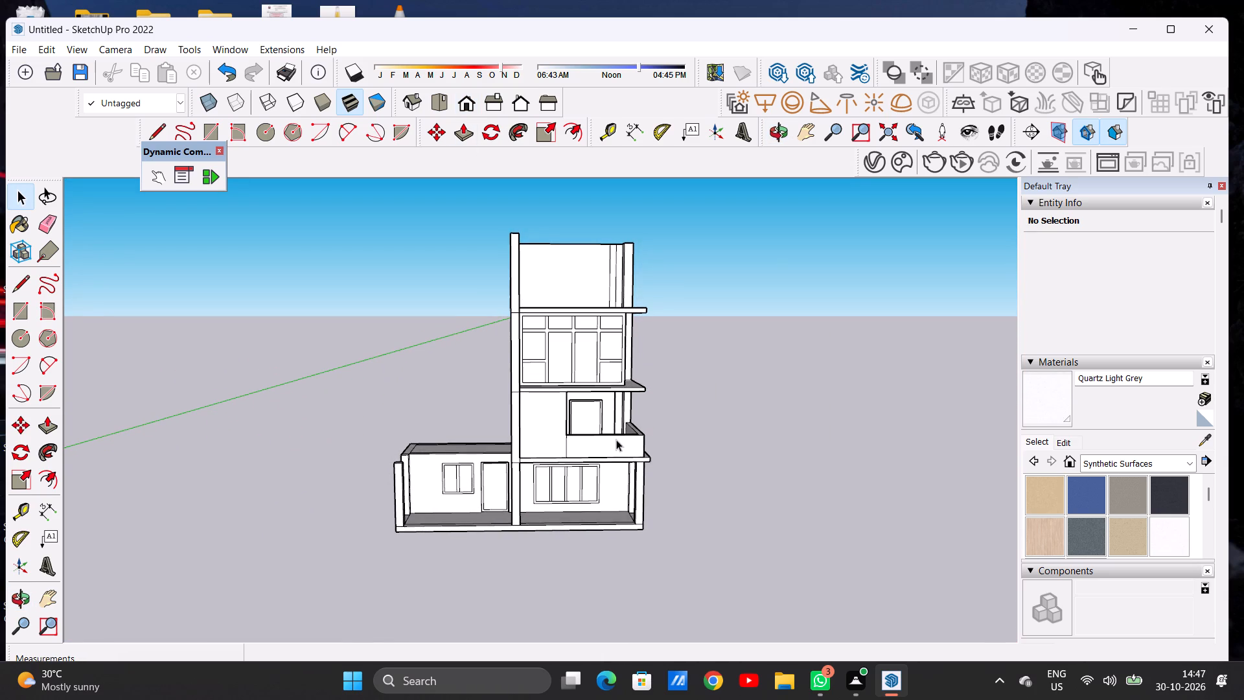
pyautogui.scroll(-6, 601, 471)
pyautogui.moveTo(547, 482); pyautogui.dragTo(536, 529, button='middle')
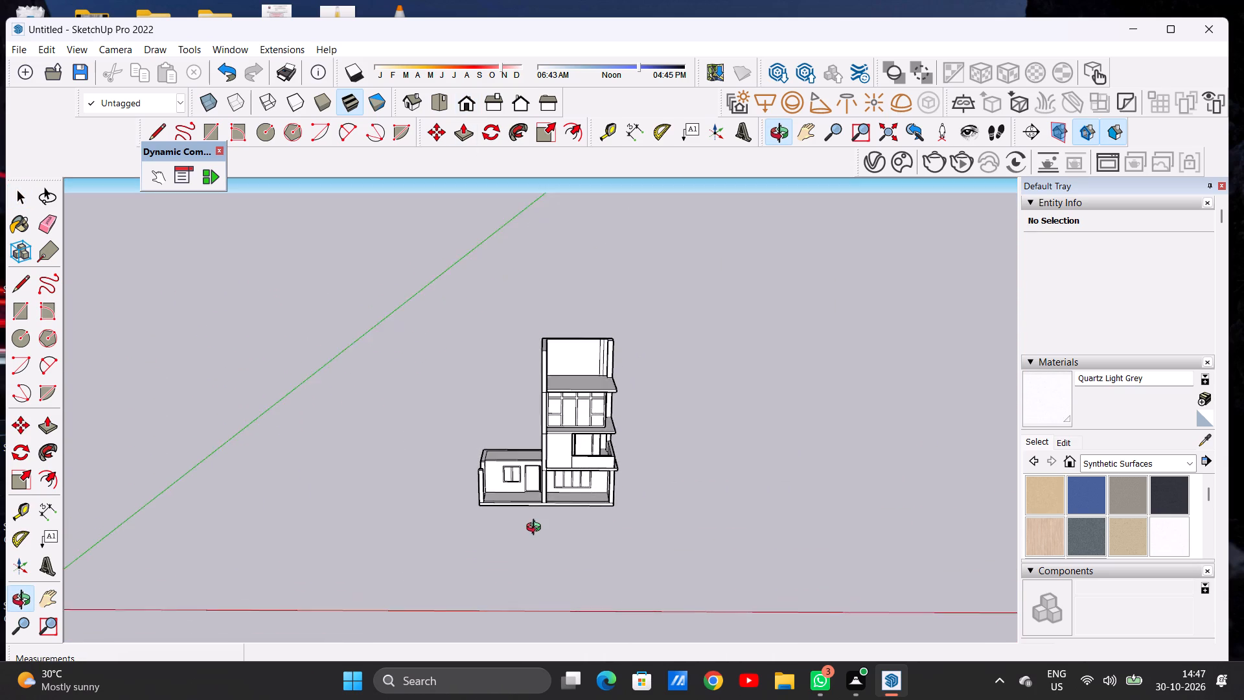
pyautogui.moveTo(536, 529); pyautogui.dragTo(507, 488, button='middle')
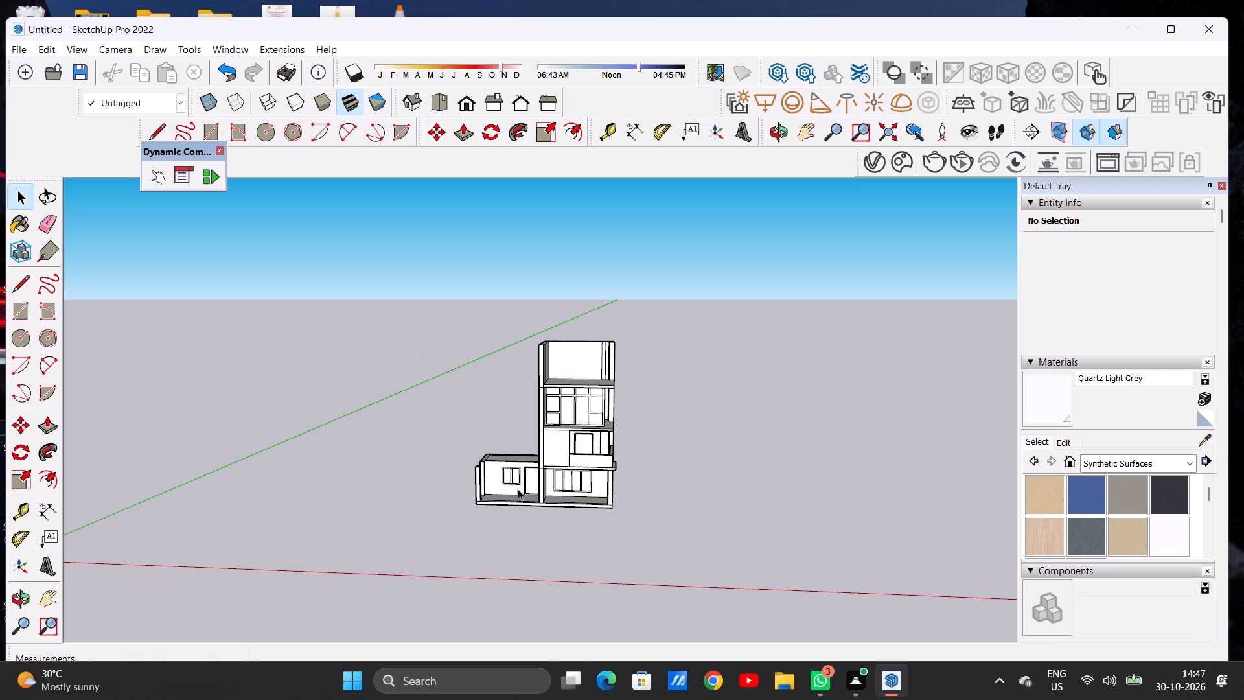
pyautogui.scroll(7, 595, 373)
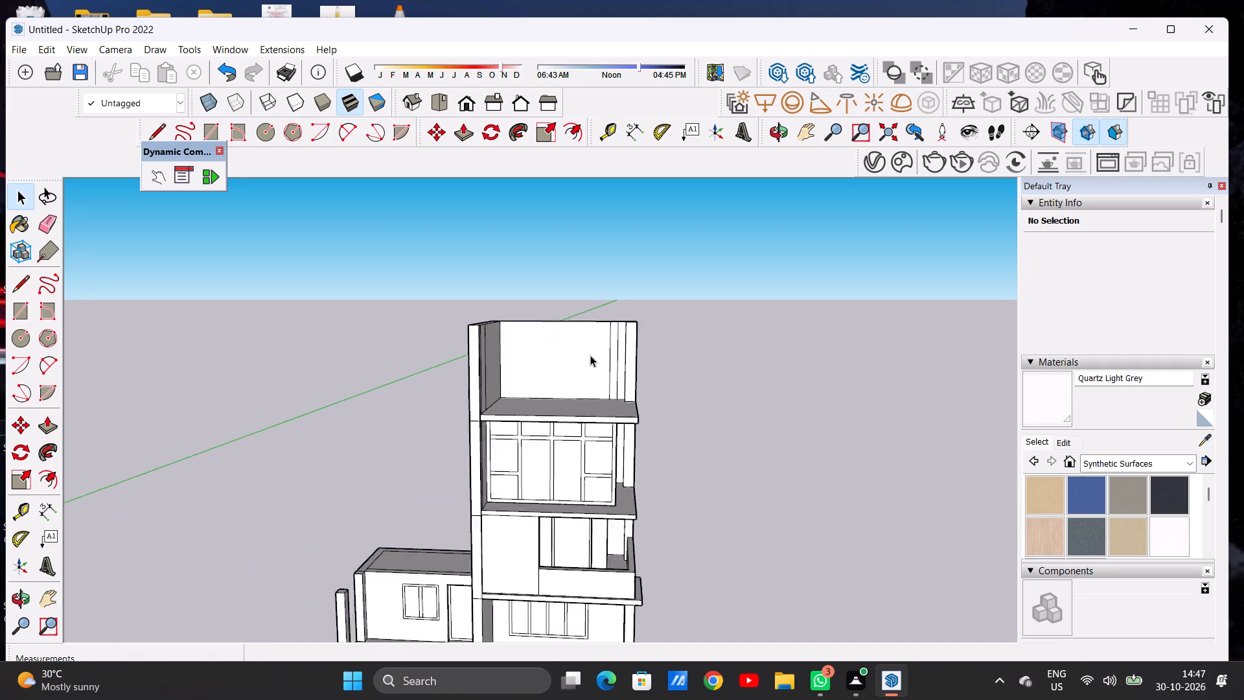
# Examine the roof slab and the walls raised above it from the front and from above.
pyautogui.scroll(4, 590, 355)
pyautogui.scroll(-5, 546, 370)
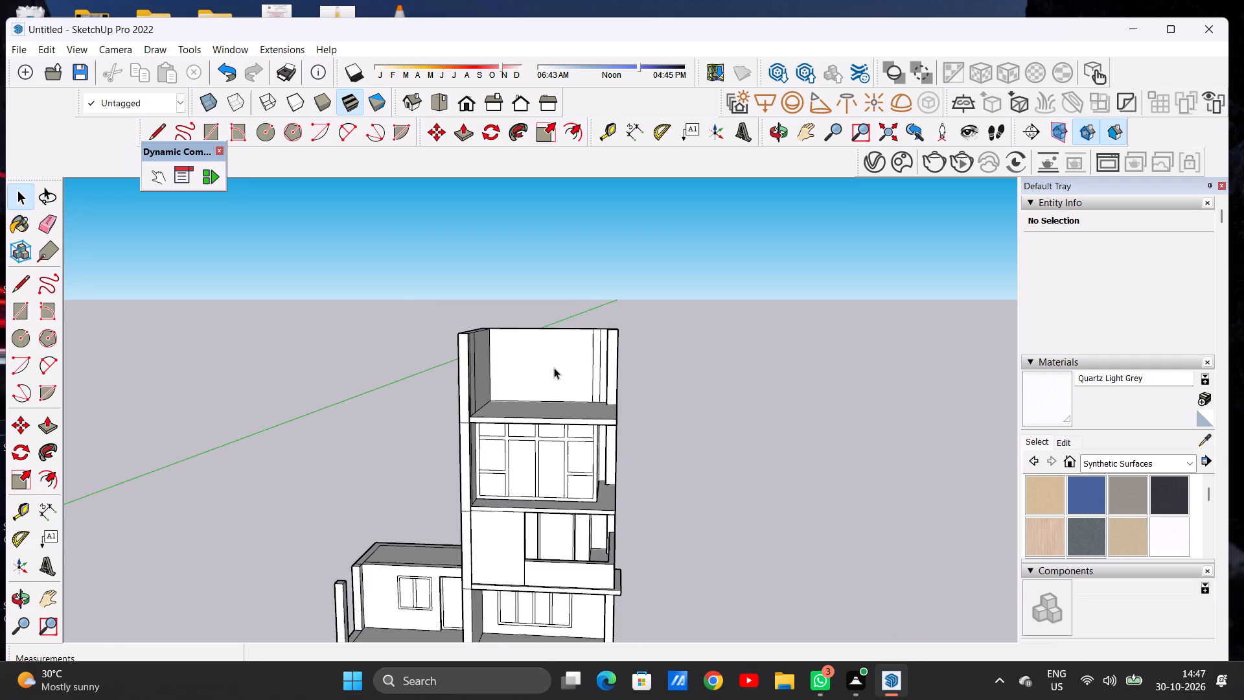
pyautogui.moveTo(562, 364); pyautogui.dragTo(558, 493, button='middle')
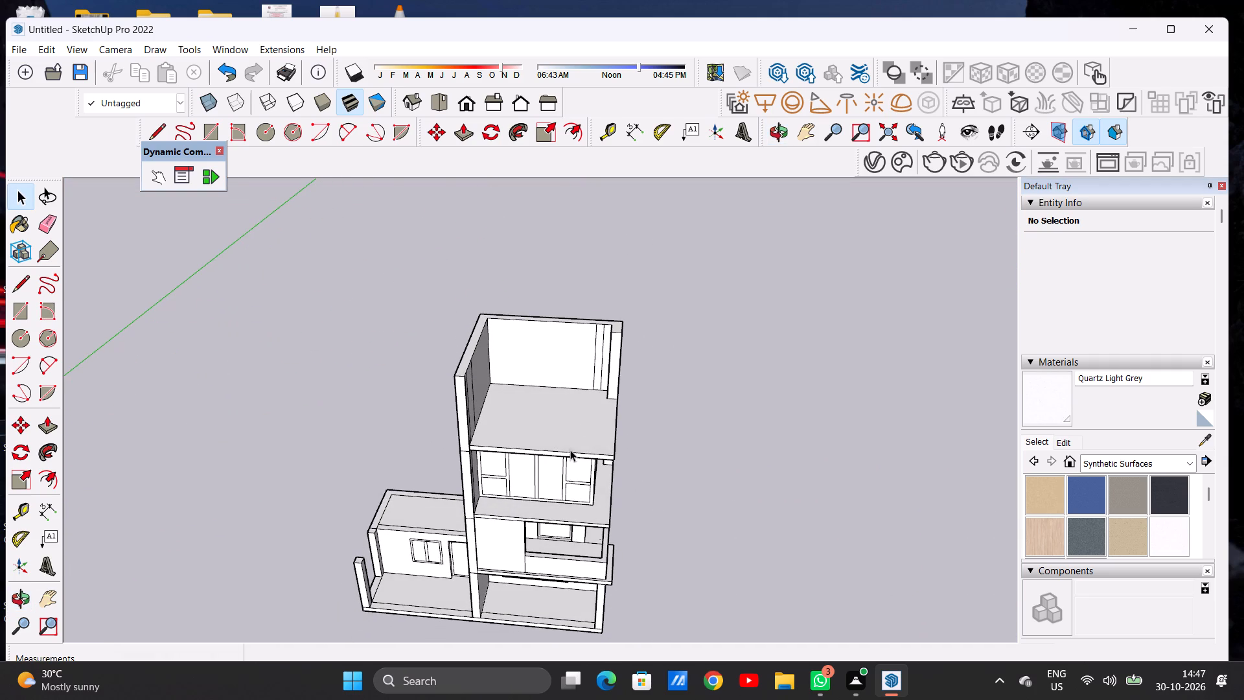
pyautogui.moveTo(580, 394); pyautogui.dragTo(595, 430, button='middle')
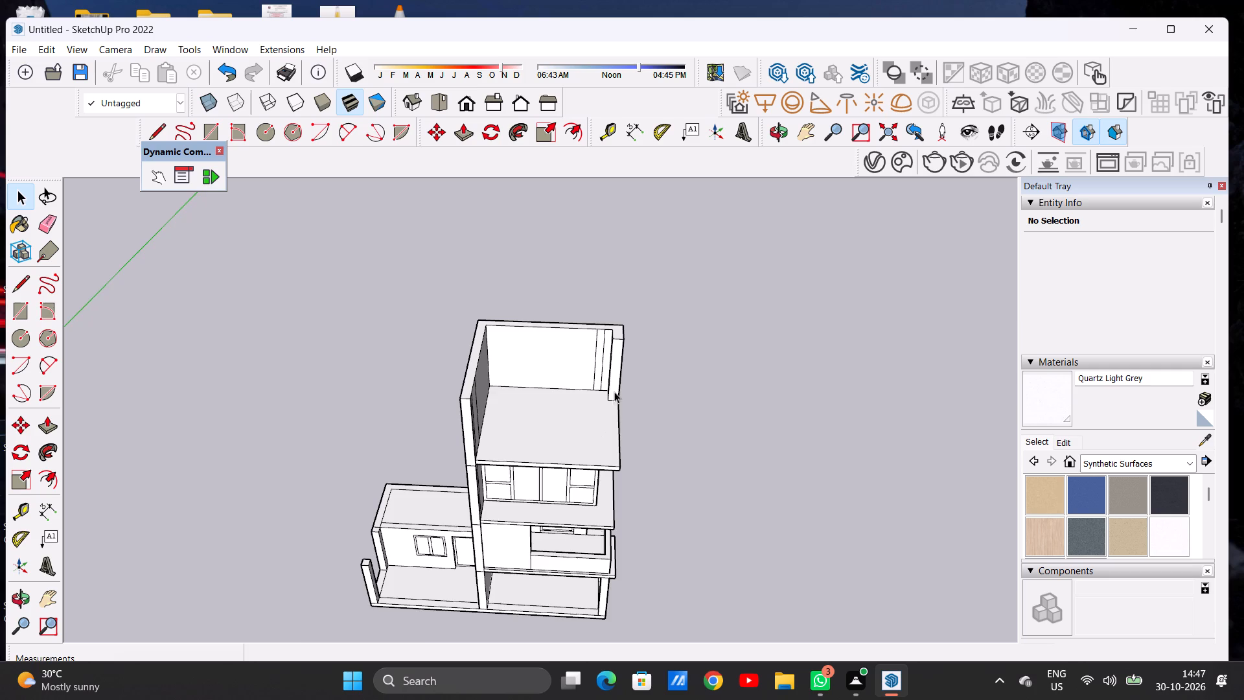
pyautogui.scroll(2, 606, 332)
pyautogui.scroll(-1, 606, 332)
pyautogui.scroll(2, 606, 332)
pyautogui.scroll(-1, 611, 332)
pyautogui.scroll(1, 611, 332)
pyautogui.scroll(-1, 611, 332)
pyautogui.scroll(5, 611, 332)
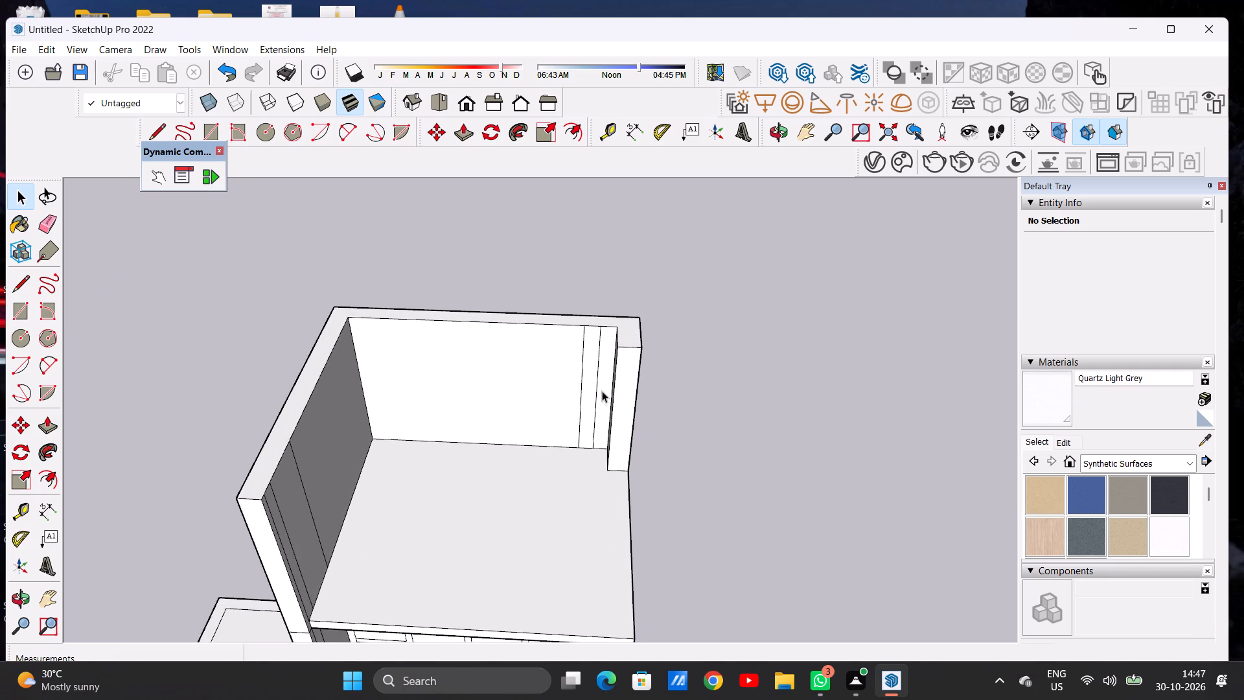
pyautogui.scroll(-5, 601, 394)
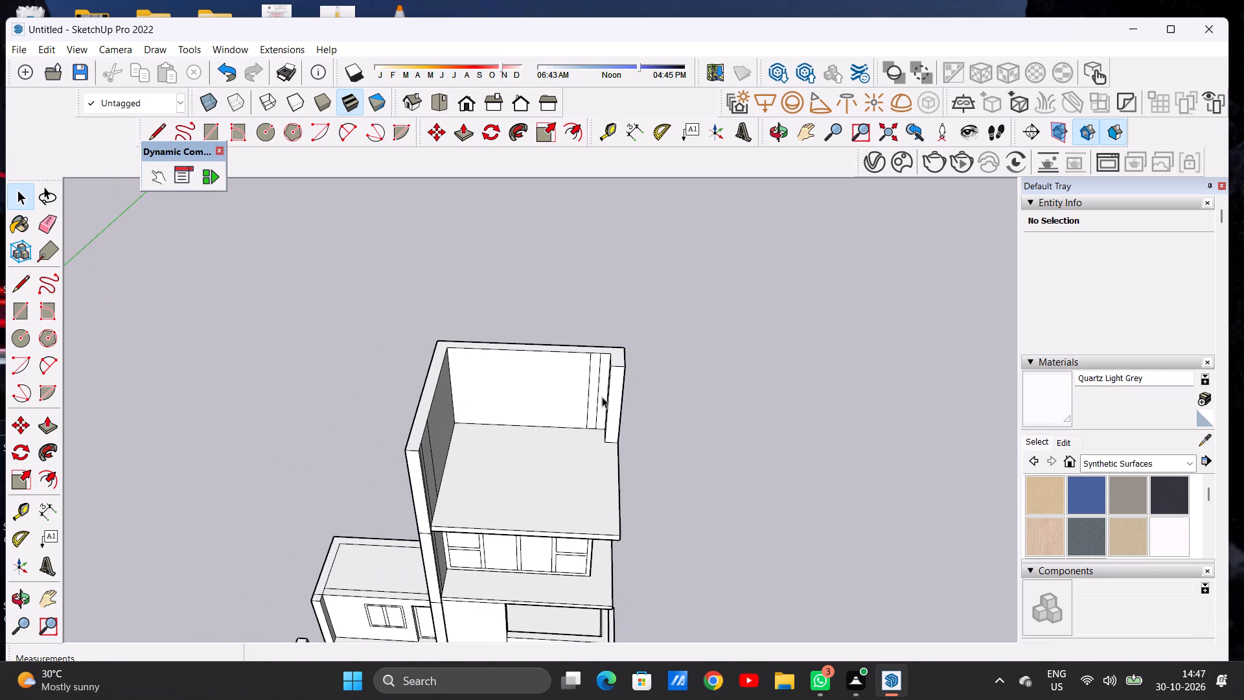
pyautogui.moveTo(594, 442); pyautogui.dragTo(605, 484, button='middle')
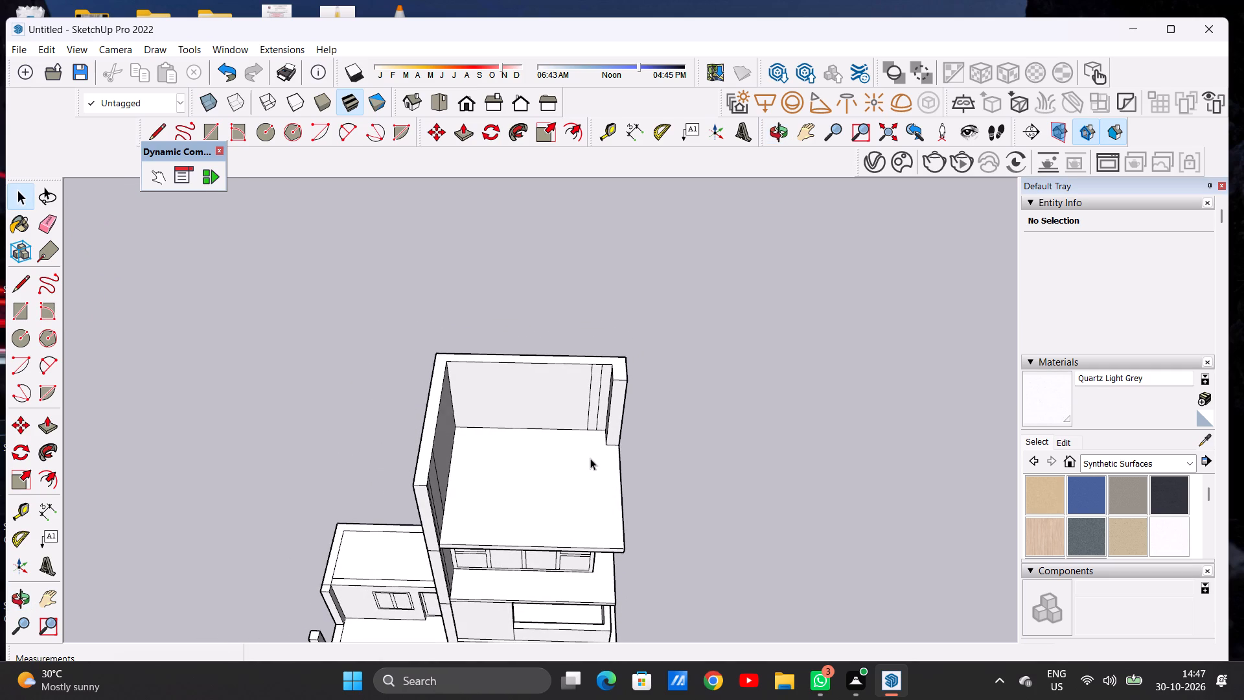
# Draw a rectangular room outline on the roof slab with lines about 84' 2" across and 60' 8" back to the rear wall.
pyautogui.press('l')
pyautogui.scroll(5, 568, 507)
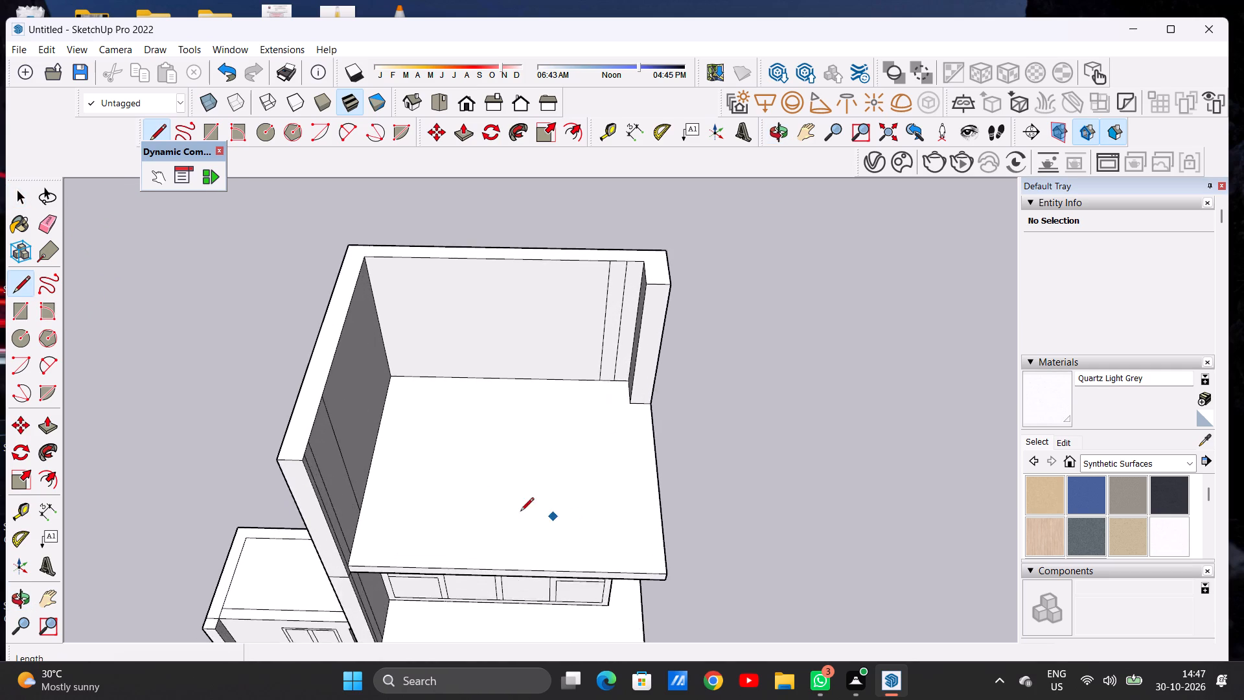
pyautogui.scroll(6, 376, 511)
pyautogui.click(348, 511)
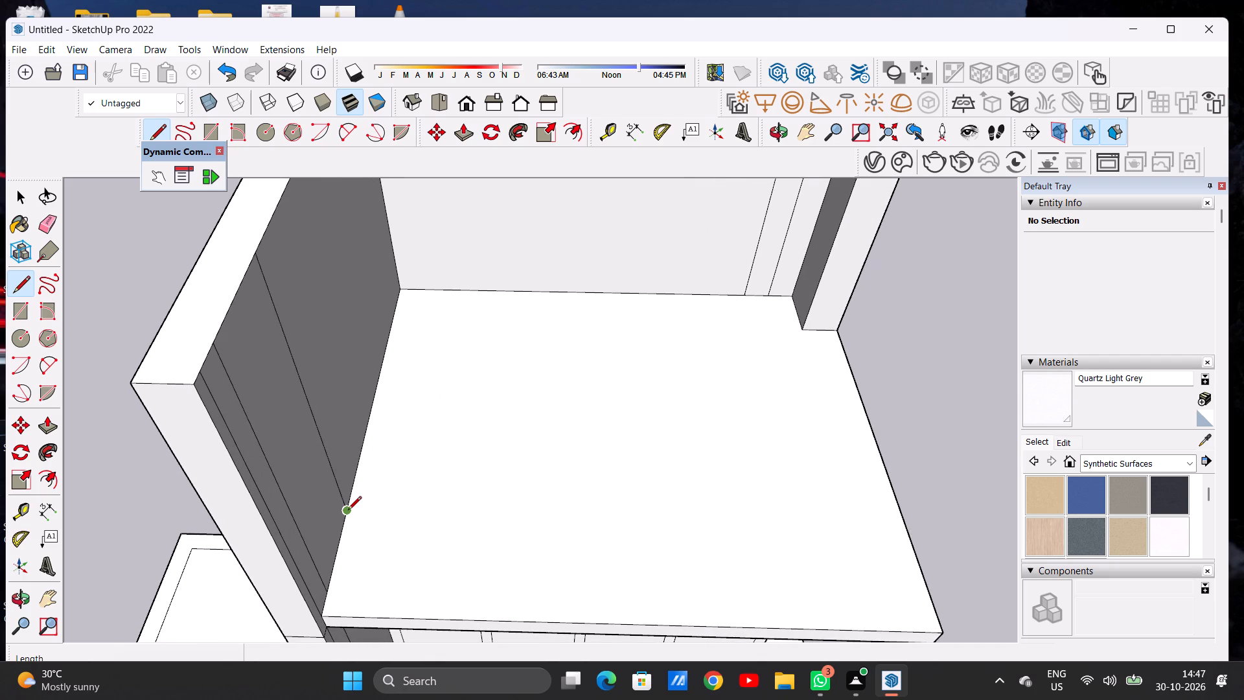
pyautogui.scroll(-8, 420, 528)
pyautogui.scroll(4, 599, 522)
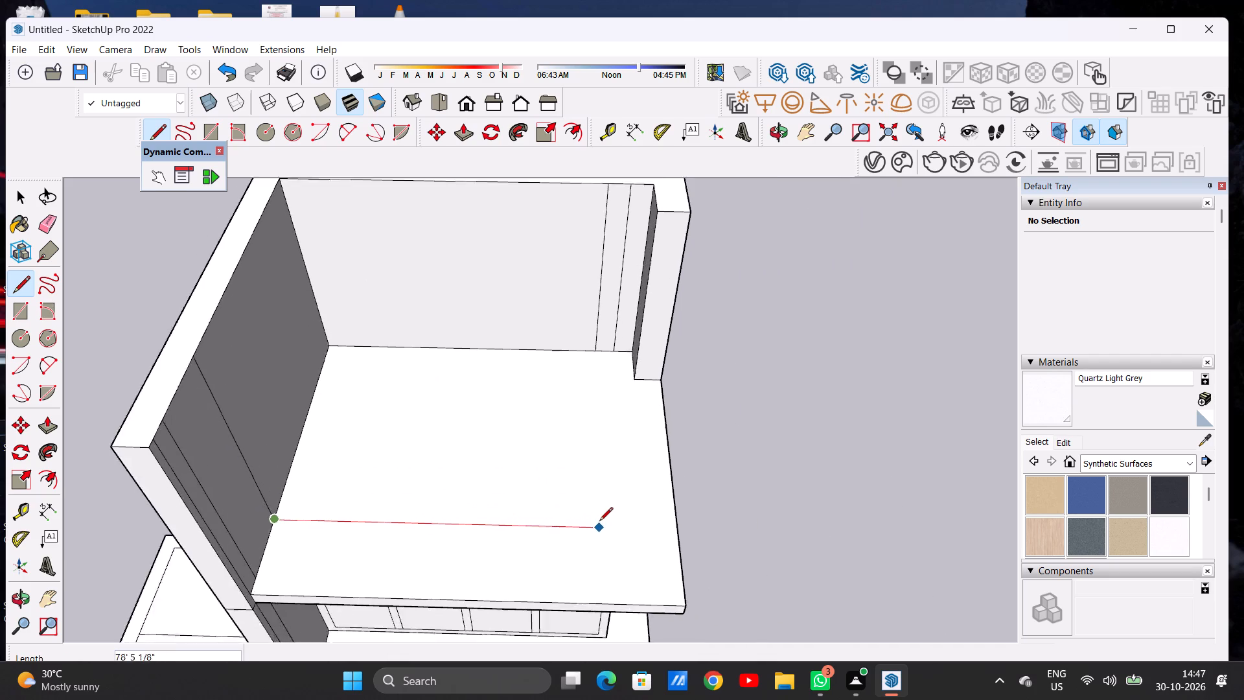
pyautogui.scroll(2, 599, 522)
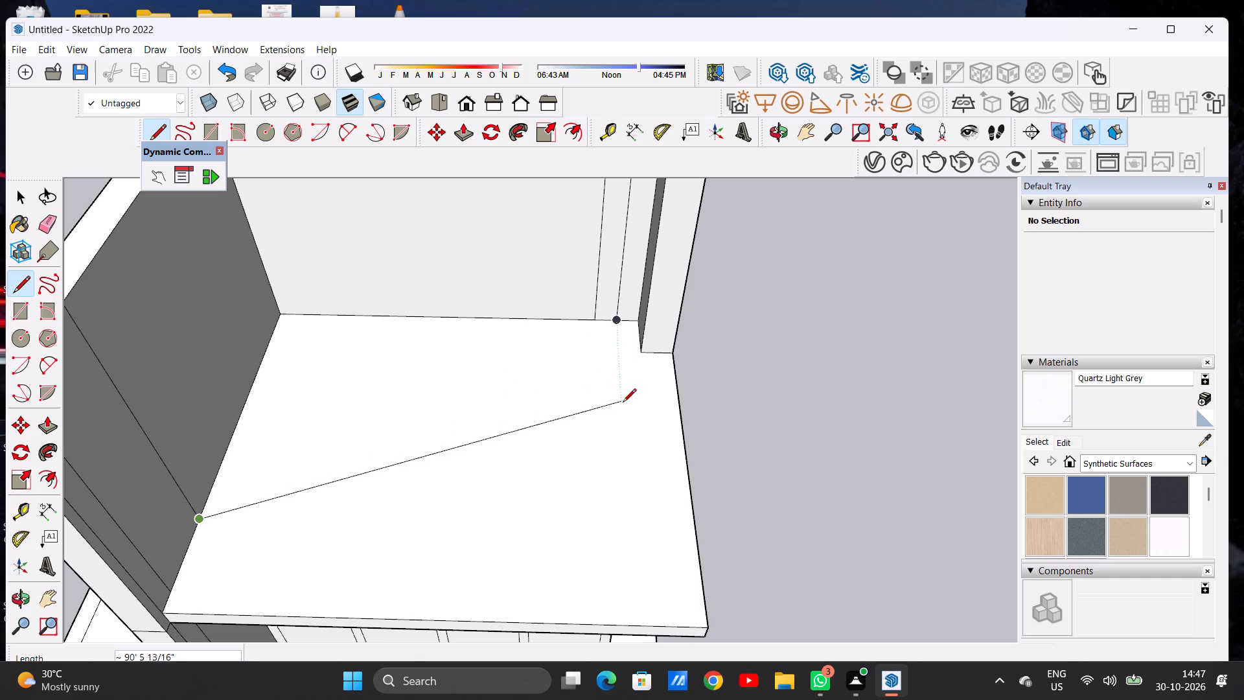
pyautogui.click(634, 537)
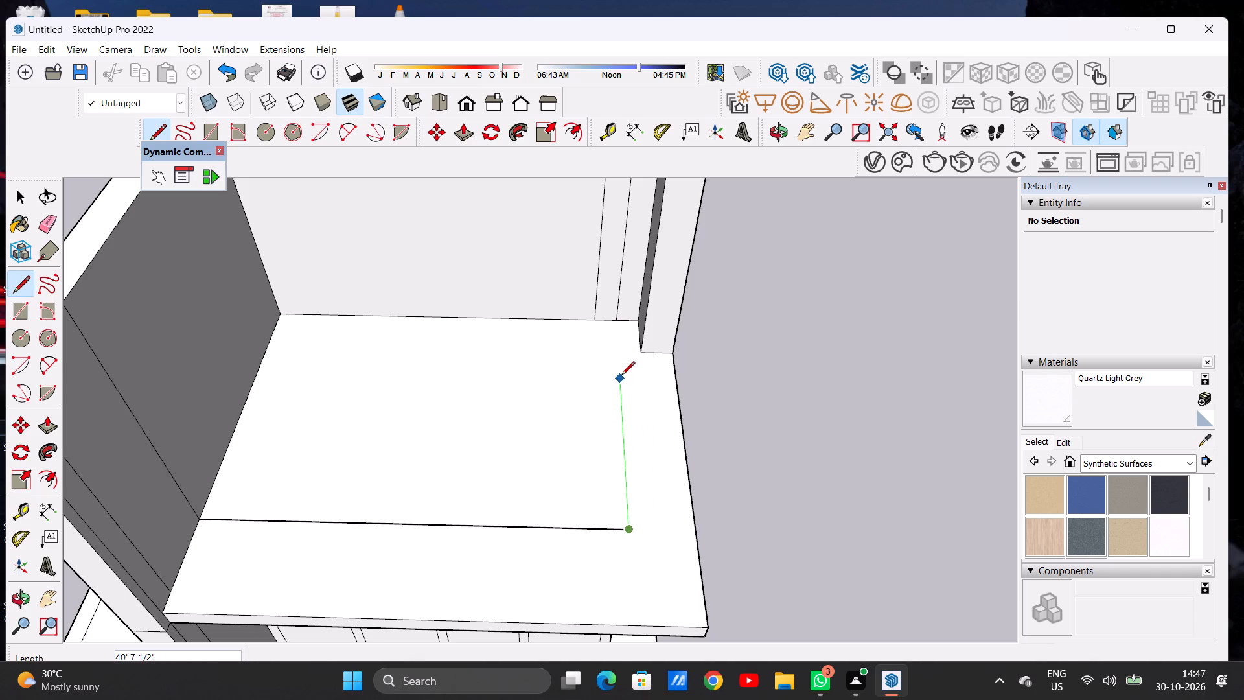
pyautogui.click(622, 323)
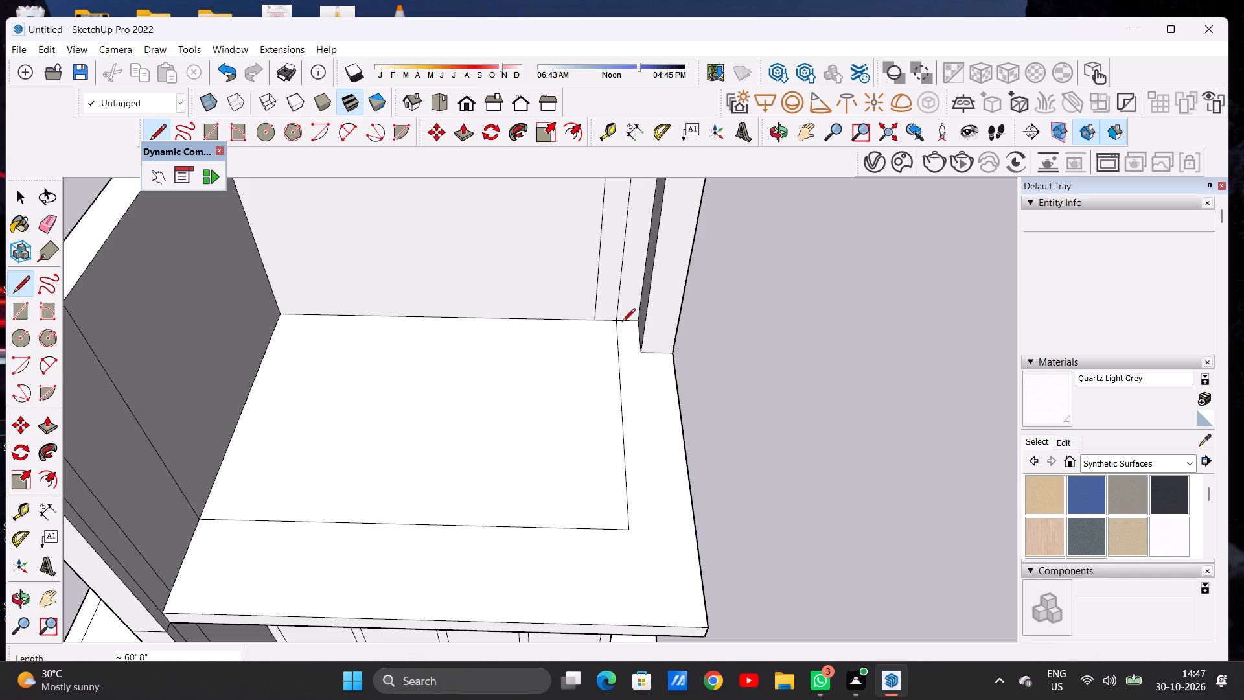
pyautogui.press('space')
# Erase the extra vertical edge on the rear wall beside the outline's rear corner.
pyautogui.press('e')
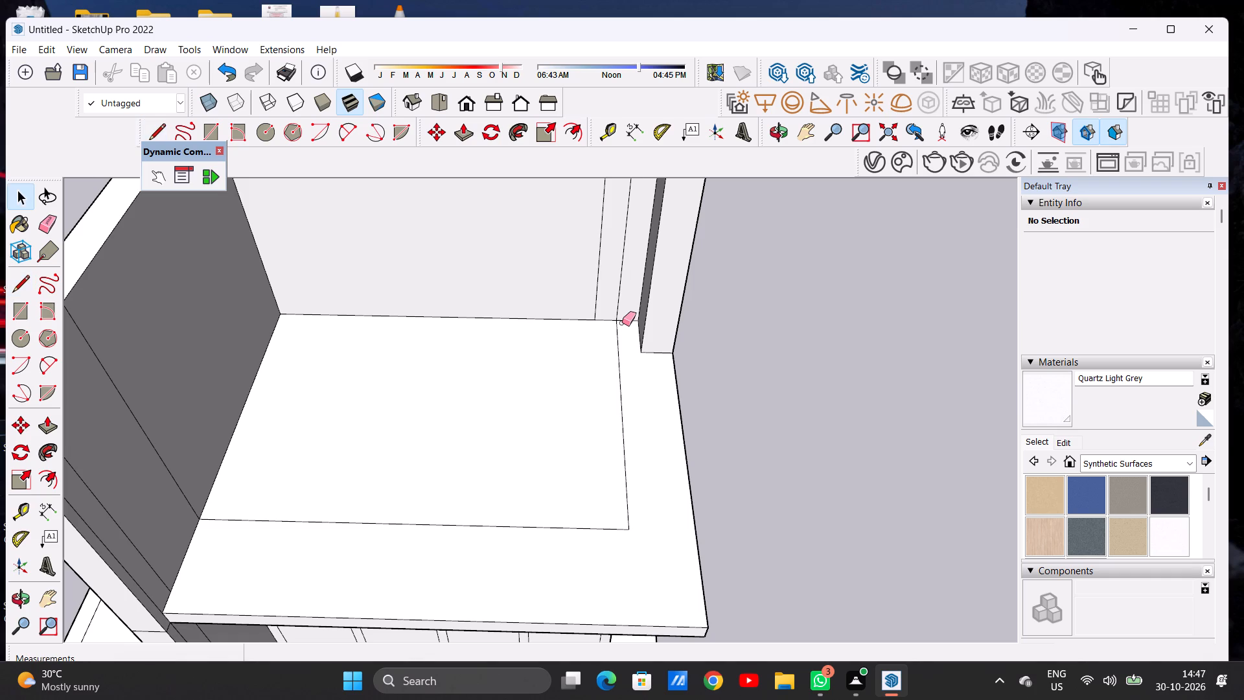
pyautogui.click(593, 293)
pyautogui.press('space')
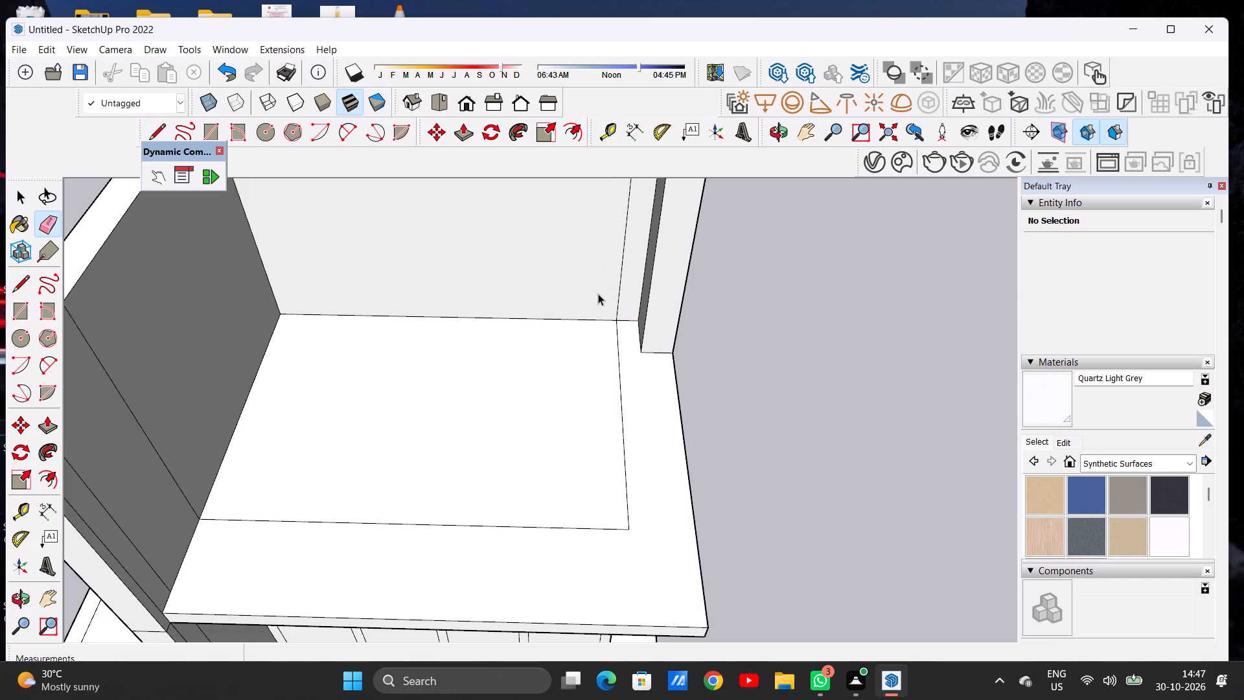
# Examine the room outline on the roof slab and the overall massing from above and the front.
pyautogui.scroll(-7, 623, 435)
pyautogui.scroll(-16, 560, 480)
pyautogui.moveTo(572, 496); pyautogui.dragTo(573, 495, button='middle')
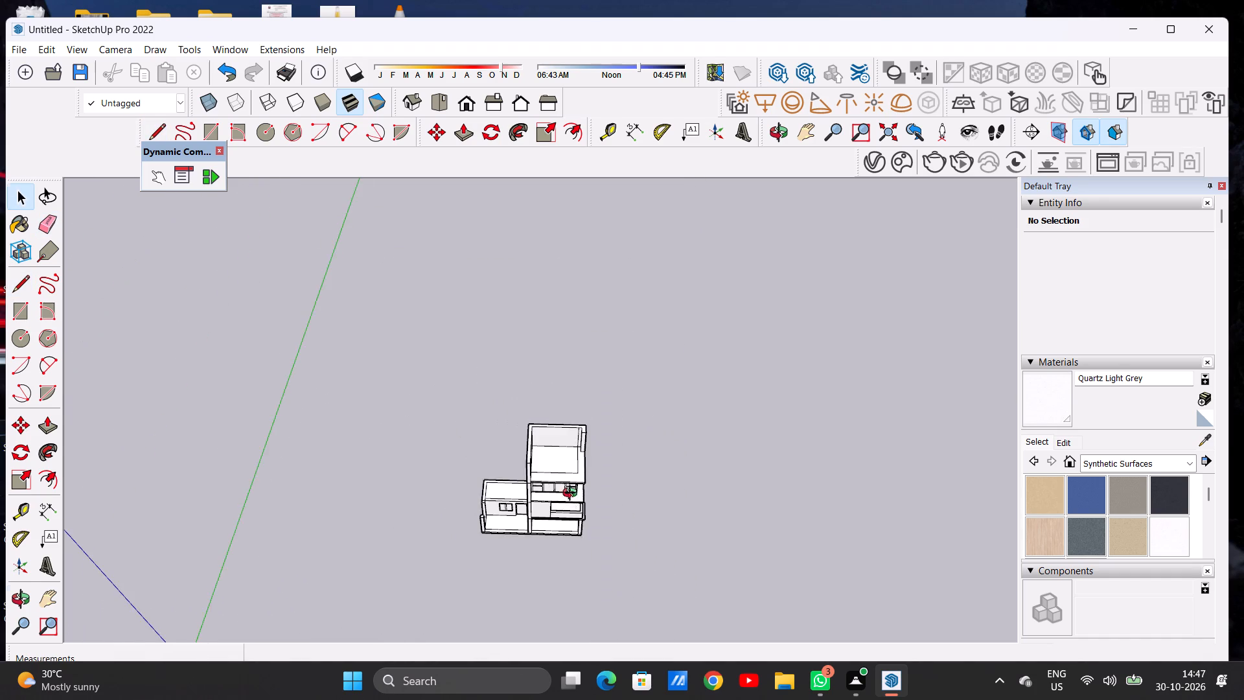
pyautogui.moveTo(573, 495); pyautogui.dragTo(571, 385, button='middle')
pyautogui.scroll(15, 552, 447)
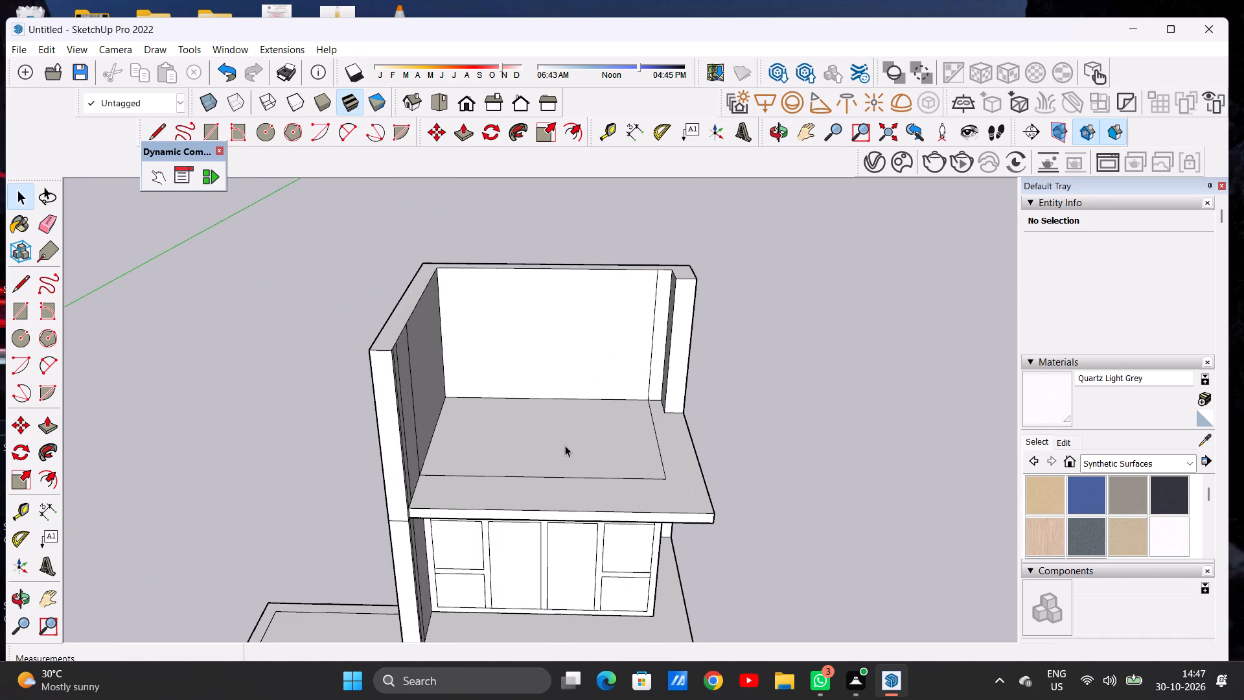
pyautogui.scroll(-20, 550, 452)
pyautogui.moveTo(562, 522); pyautogui.dragTo(562, 472, button='middle')
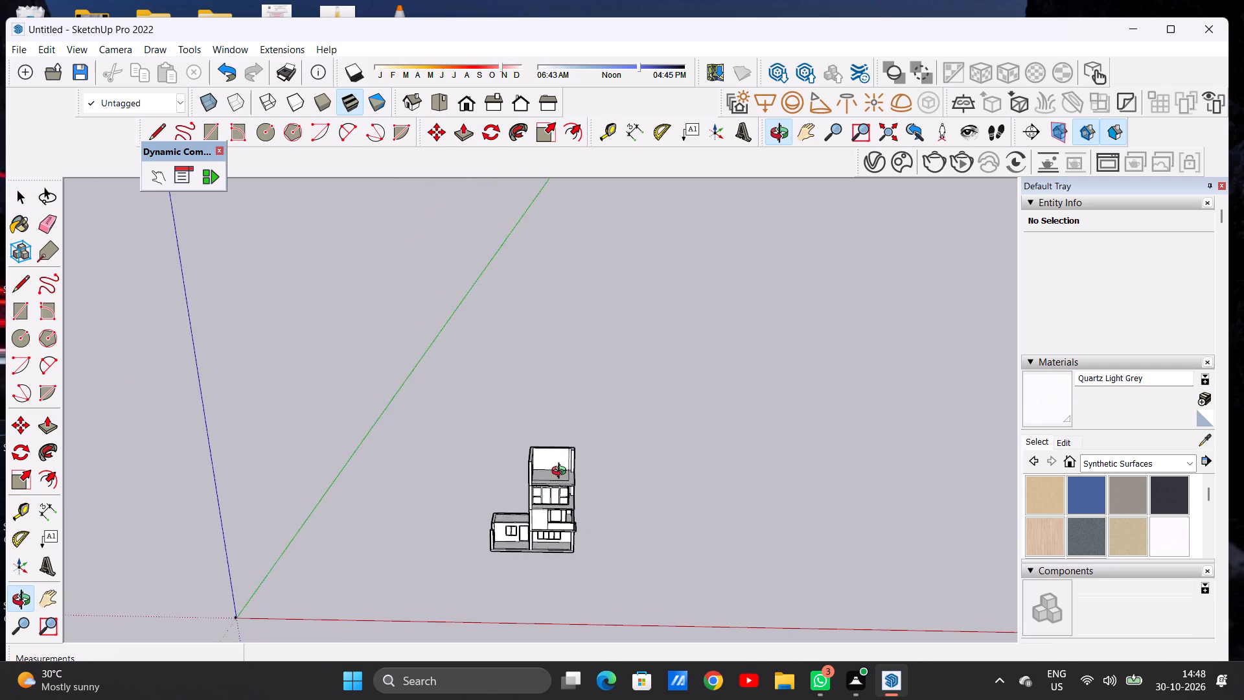
pyautogui.moveTo(562, 472); pyautogui.dragTo(535, 562, button='middle')
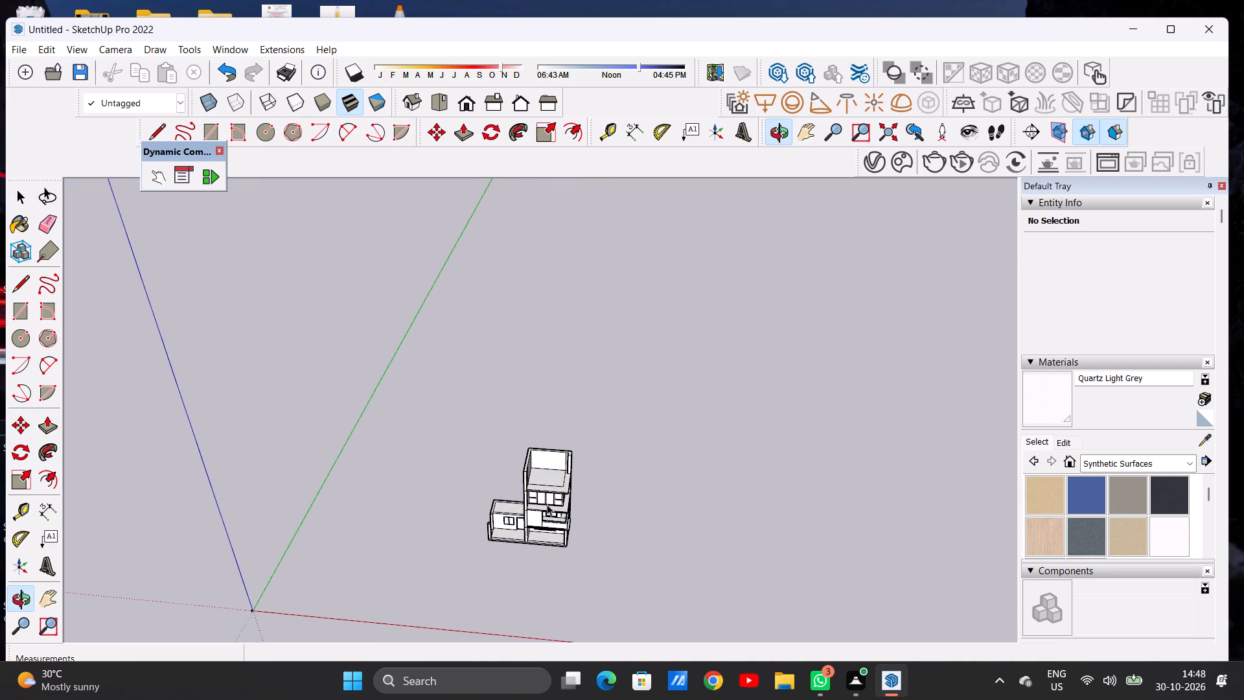
pyautogui.scroll(8, 542, 486)
pyautogui.scroll(-1, 551, 472)
pyautogui.scroll(7, 551, 472)
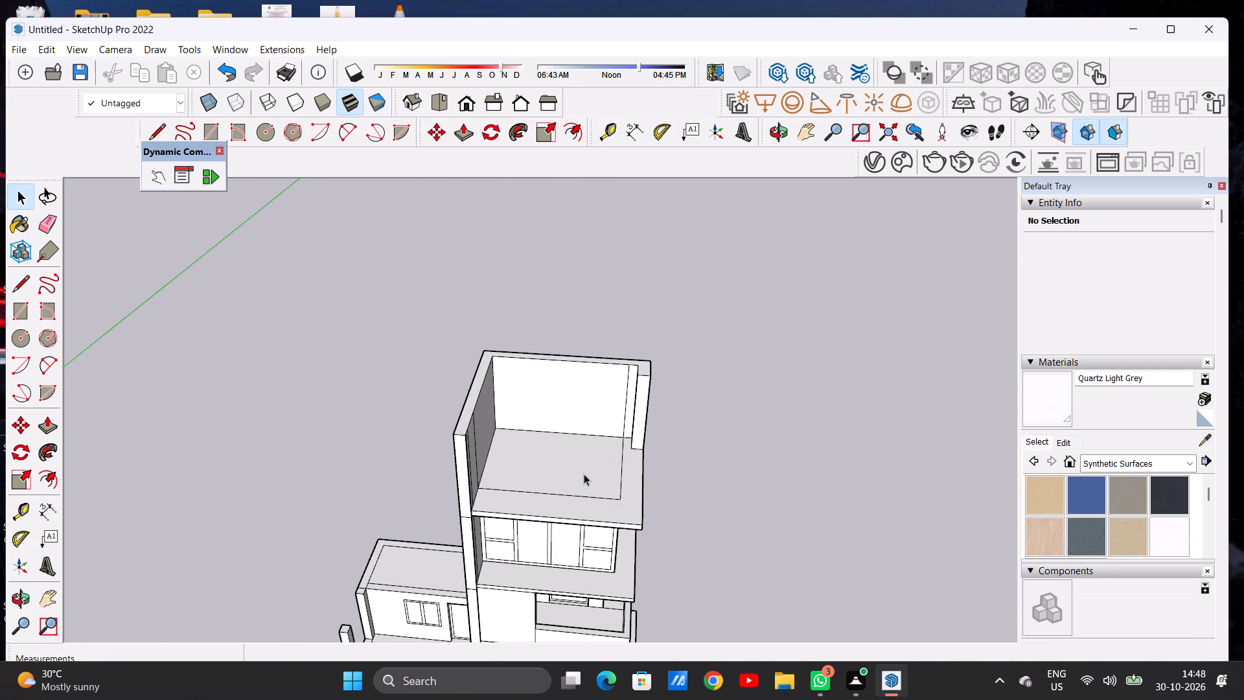
# Push/Pull the outlined rectangle on the roof slab up 55' 1 9/16" to the top of the surrounding walls.
pyautogui.press('p')
pyautogui.scroll(8, 603, 471)
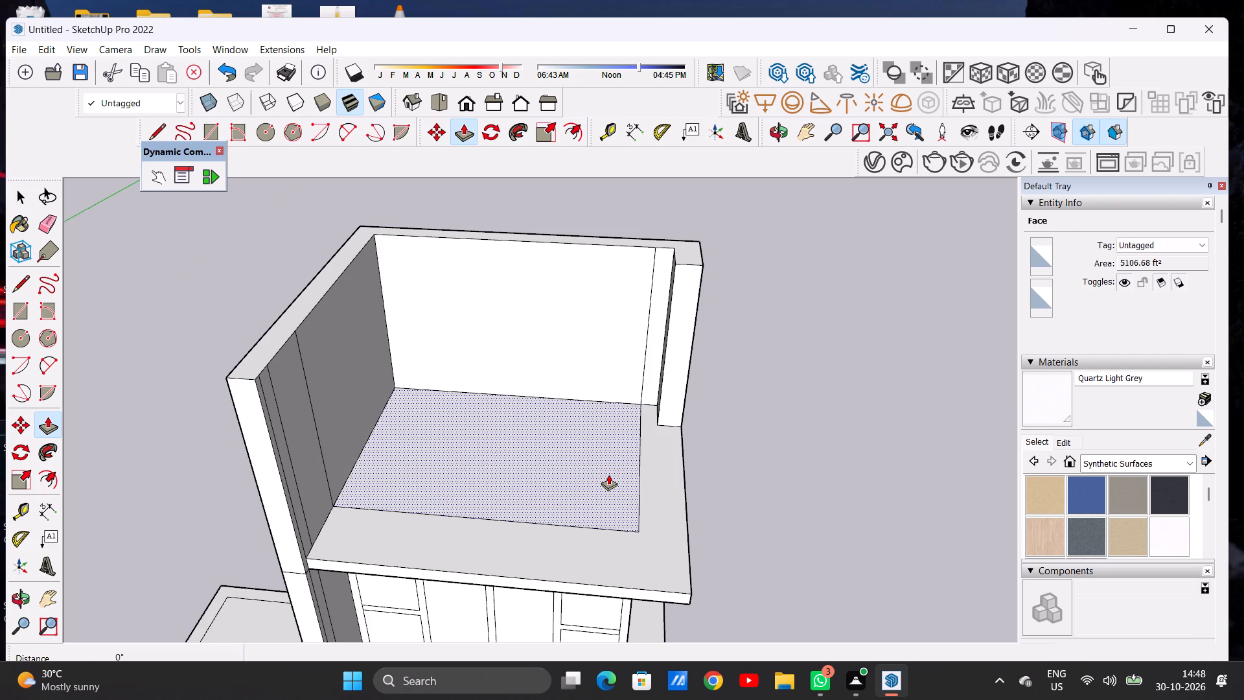
pyautogui.click(628, 400)
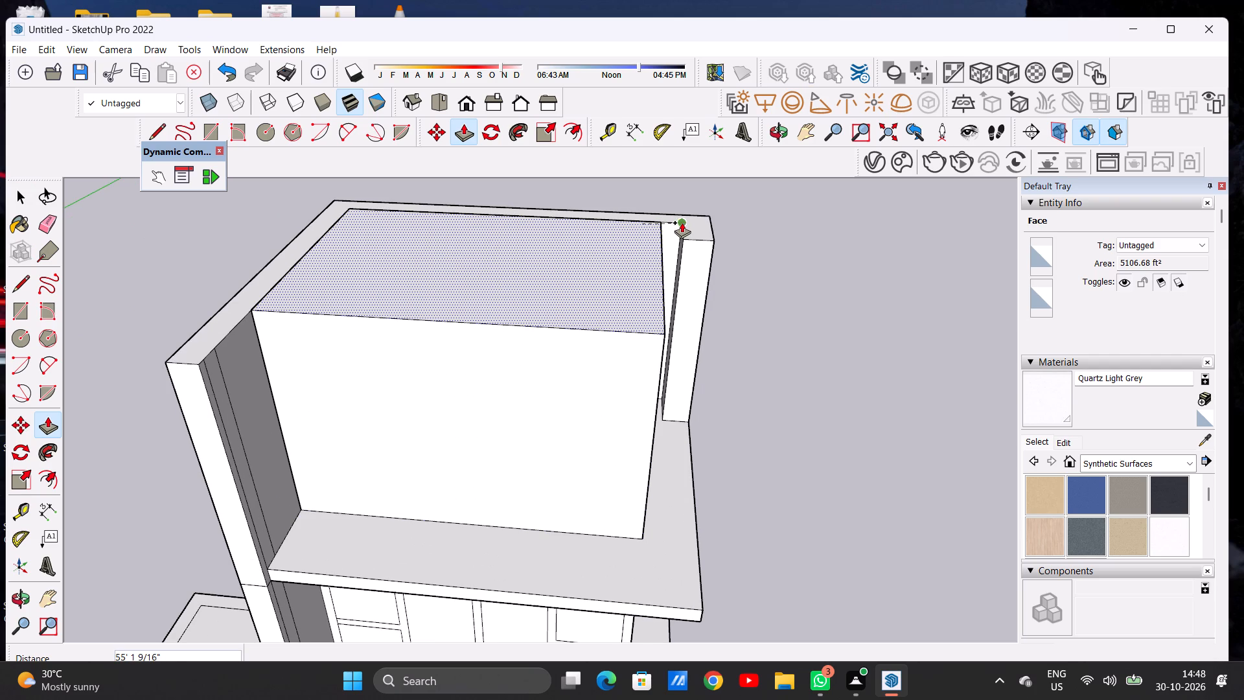
pyautogui.click(680, 224)
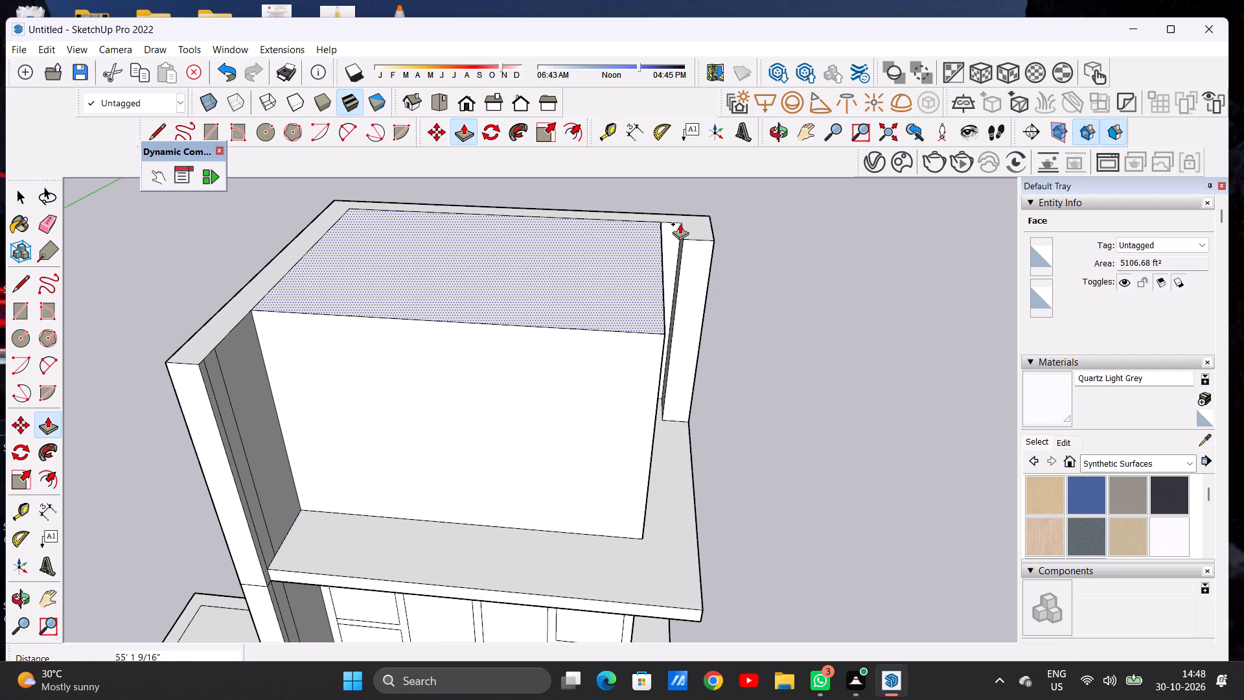
pyautogui.press('space')
# Examine the new top-level block together with the whole house from the front at eye level.
pyautogui.scroll(-7, 748, 419)
pyautogui.scroll(-7, 698, 403)
pyautogui.scroll(-3, 640, 419)
pyautogui.scroll(1, 639, 422)
pyautogui.scroll(-3, 639, 424)
pyautogui.moveTo(647, 485); pyautogui.dragTo(661, 341, button='middle')
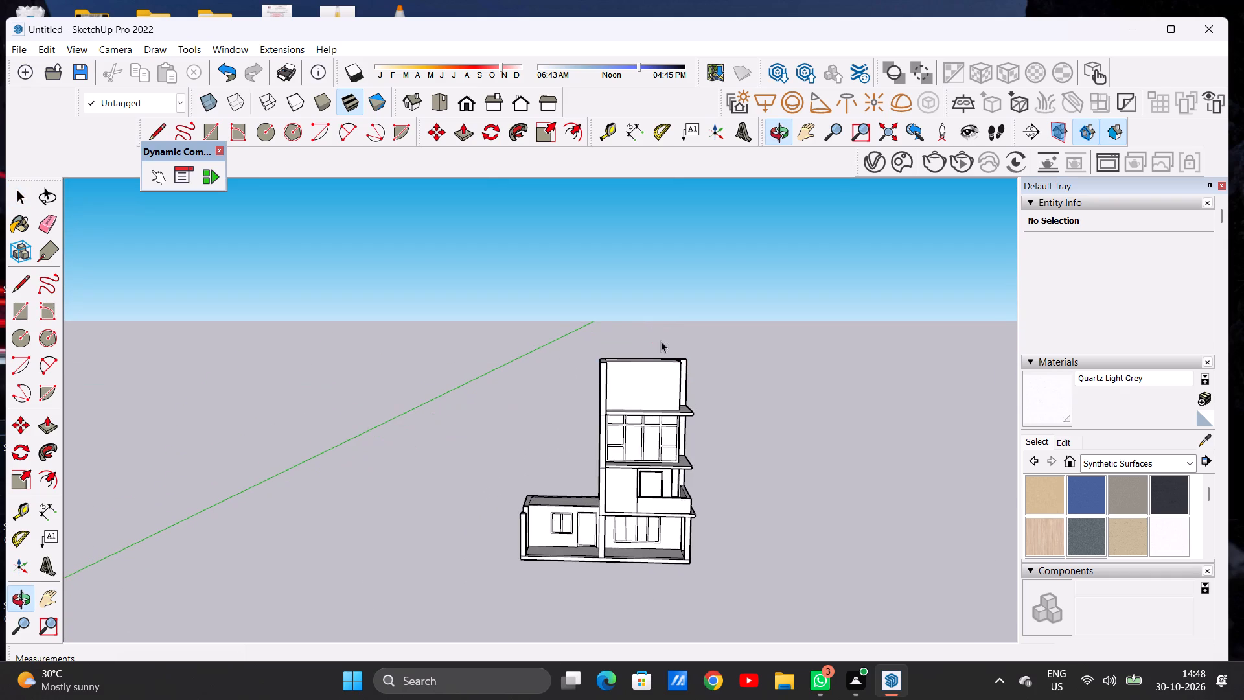
pyautogui.moveTo(746, 432); pyautogui.dragTo(741, 373, button='middle')
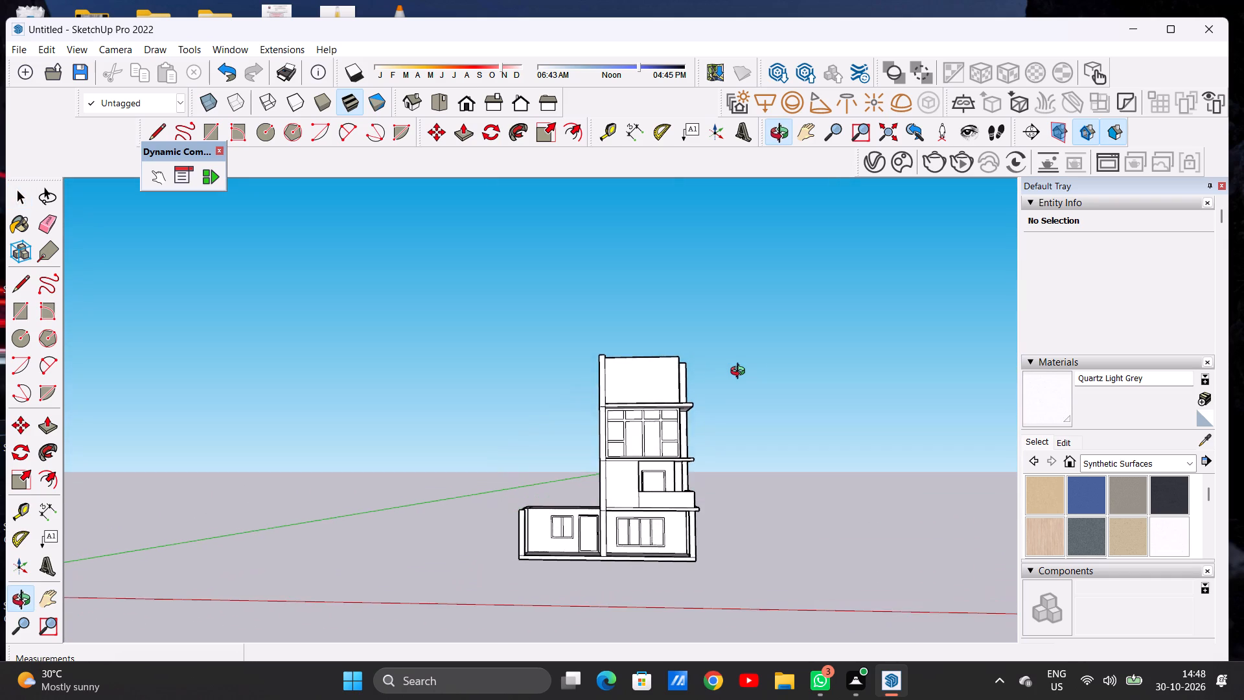
pyautogui.moveTo(741, 373); pyautogui.dragTo(749, 375, button='middle')
pyautogui.scroll(-5, 612, 531)
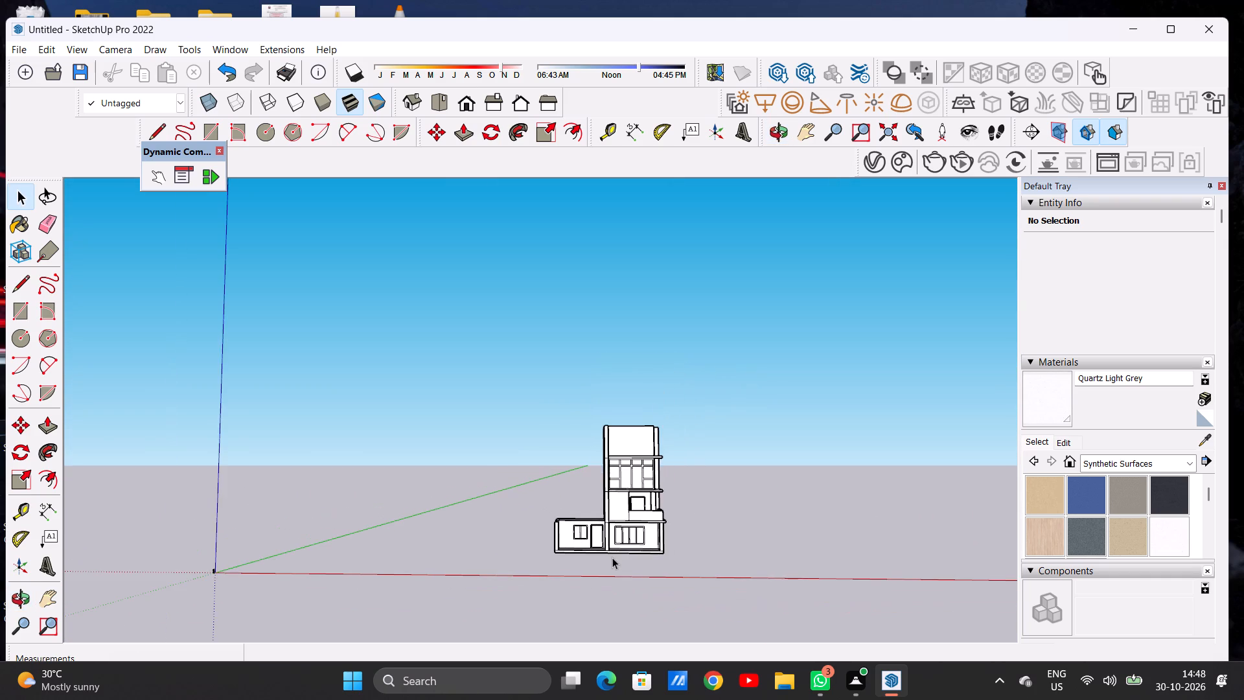
# Examine the scale figure at the origin and compare its size with the house.
pyautogui.scroll(-4, 613, 558)
pyautogui.scroll(6, 255, 598)
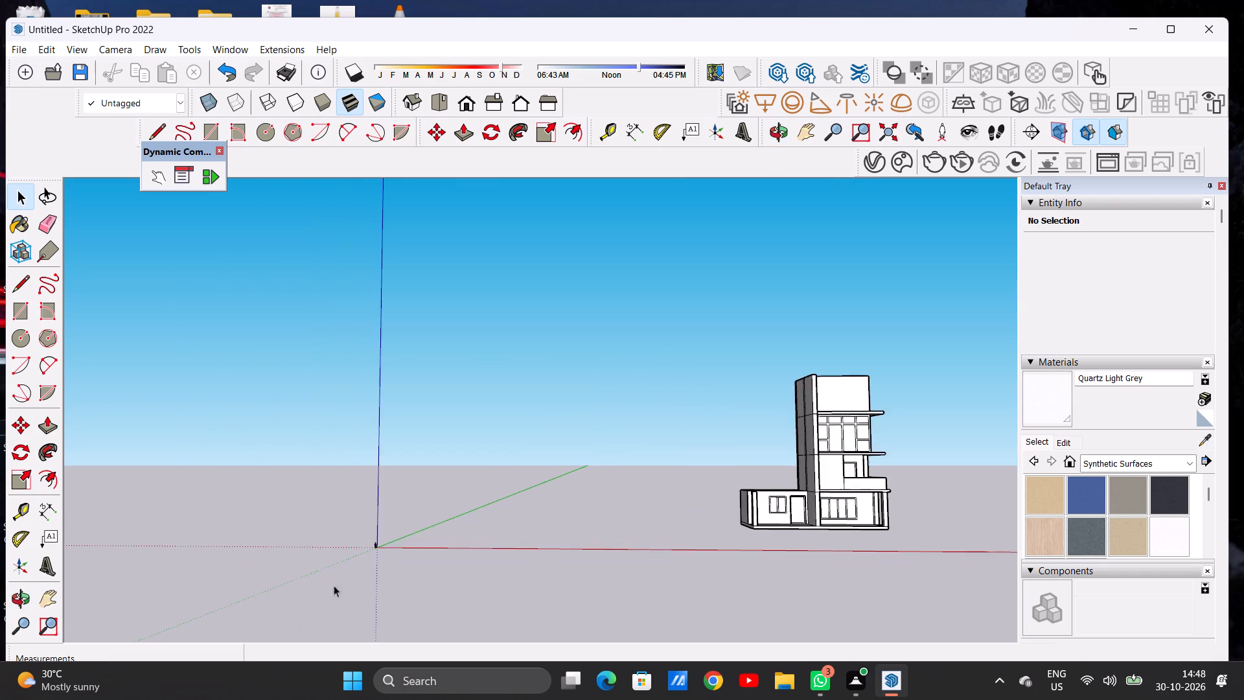
pyautogui.scroll(4, 334, 585)
pyautogui.scroll(-1, 387, 565)
pyautogui.scroll(20, 387, 565)
pyautogui.scroll(2, 387, 565)
pyautogui.scroll(-1, 365, 530)
pyautogui.scroll(8, 365, 530)
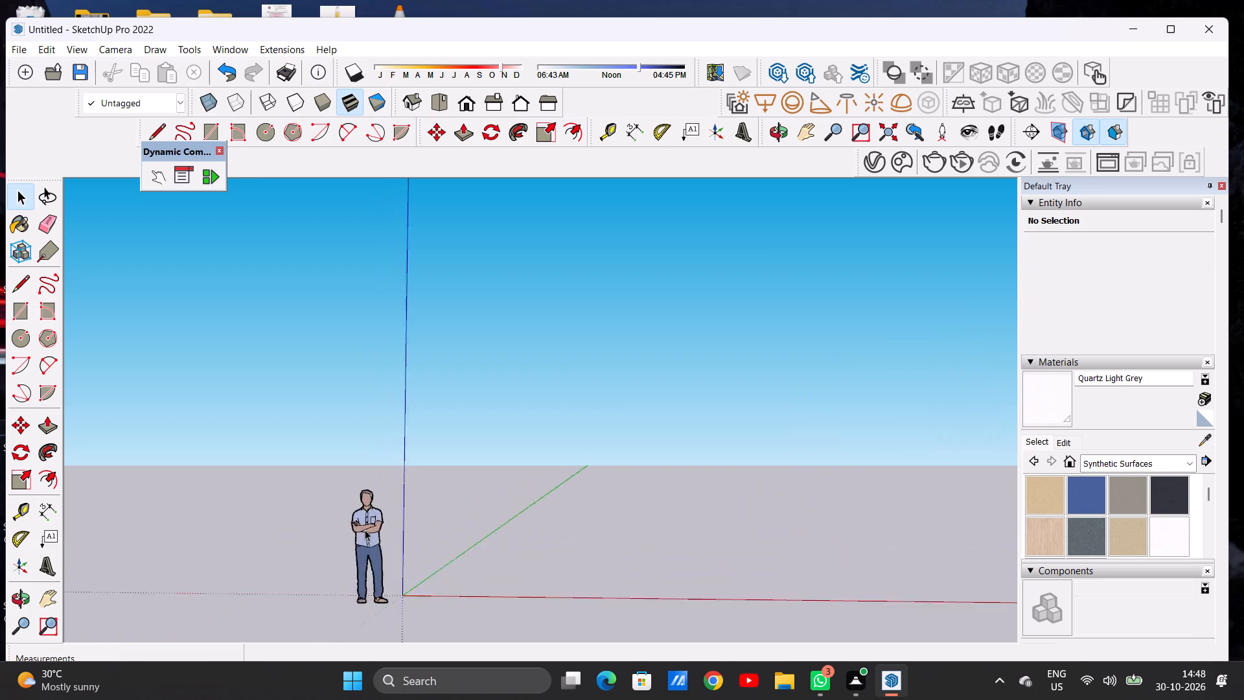
pyautogui.scroll(5, 365, 530)
pyautogui.scroll(-20, 365, 530)
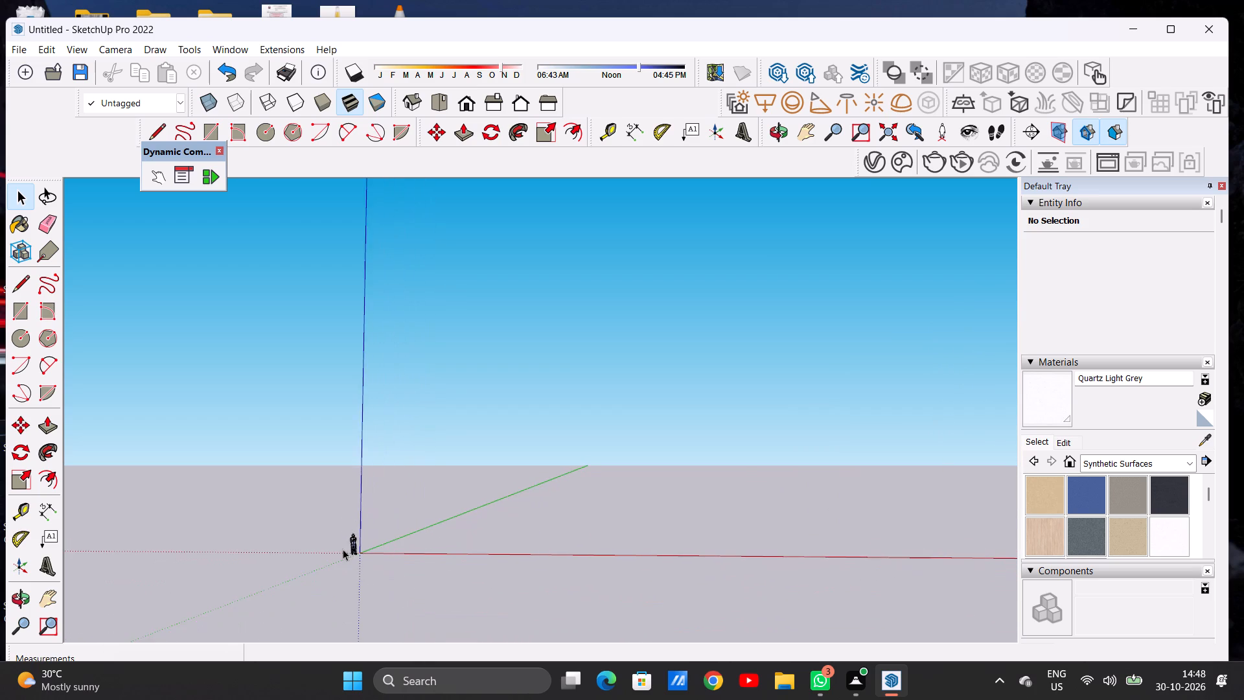
pyautogui.scroll(-20, 343, 549)
pyautogui.scroll(-7, 343, 549)
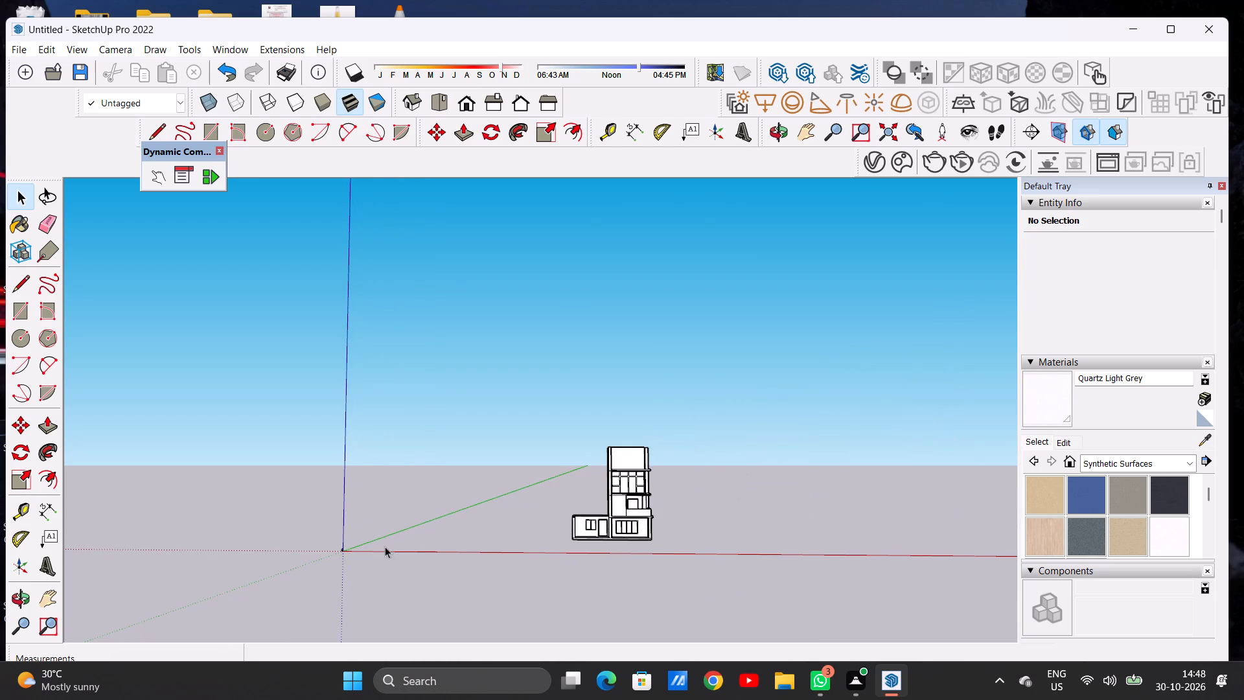
# Examine the top-level block's front face, its slab overhang and the gridded-window storey below from the front.
pyautogui.scroll(6, 673, 536)
pyautogui.scroll(9, 623, 453)
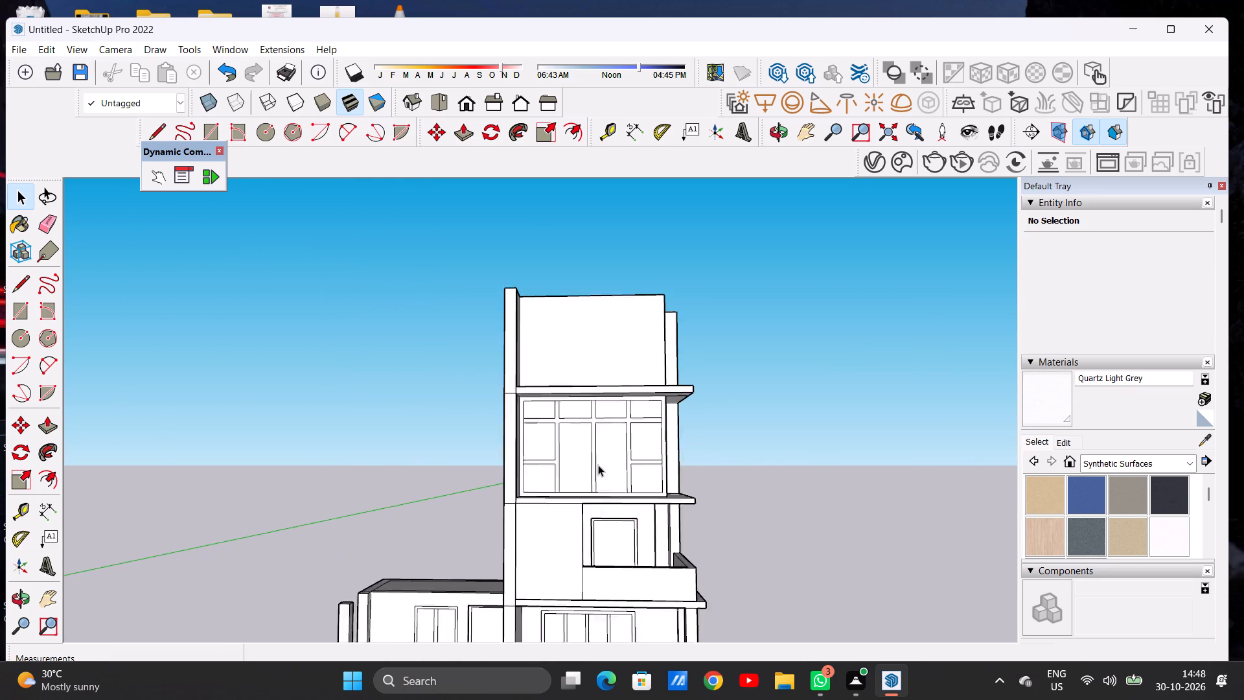
pyautogui.scroll(4, 598, 465)
pyautogui.scroll(-8, 603, 487)
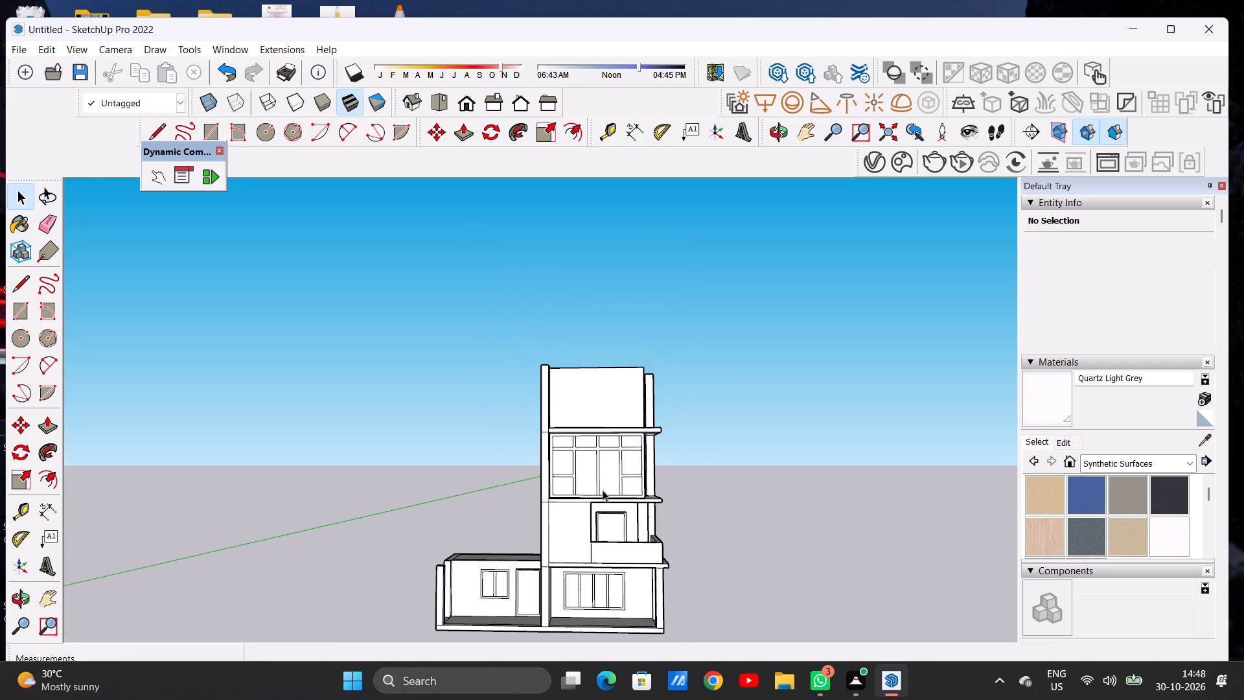
pyautogui.scroll(-7, 603, 490)
pyautogui.scroll(9, 599, 430)
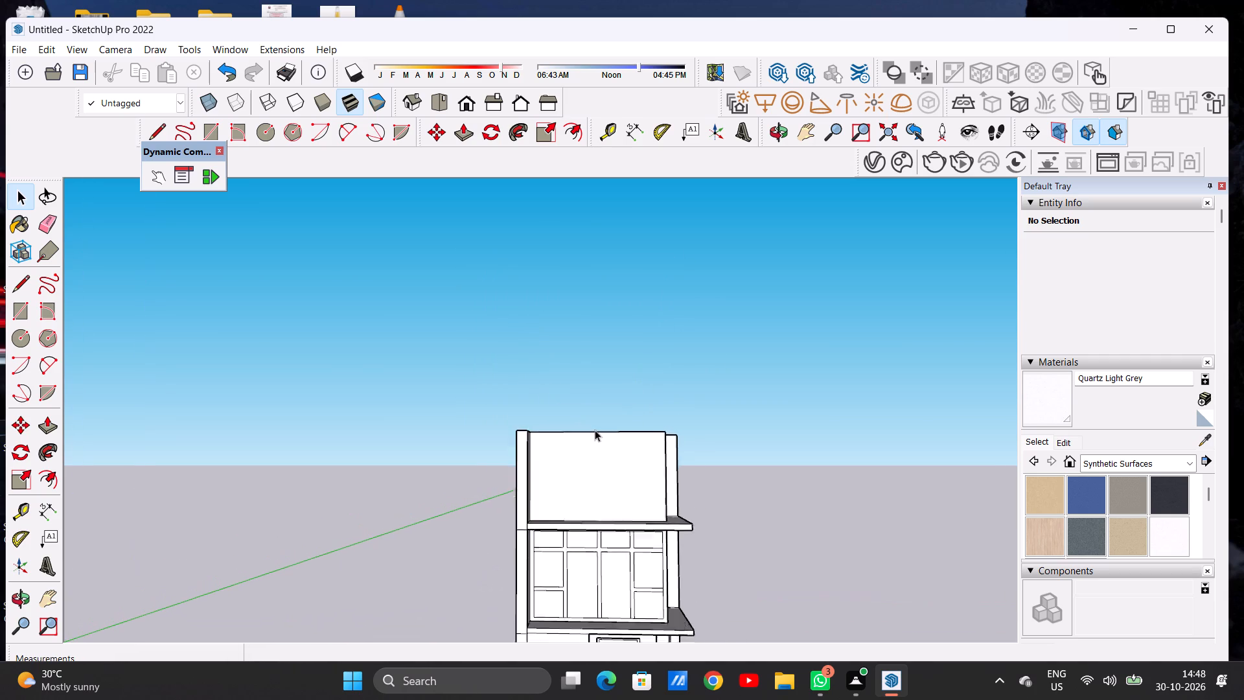
pyautogui.scroll(2, 595, 430)
pyautogui.moveTo(611, 416); pyautogui.dragTo(629, 448, button='middle')
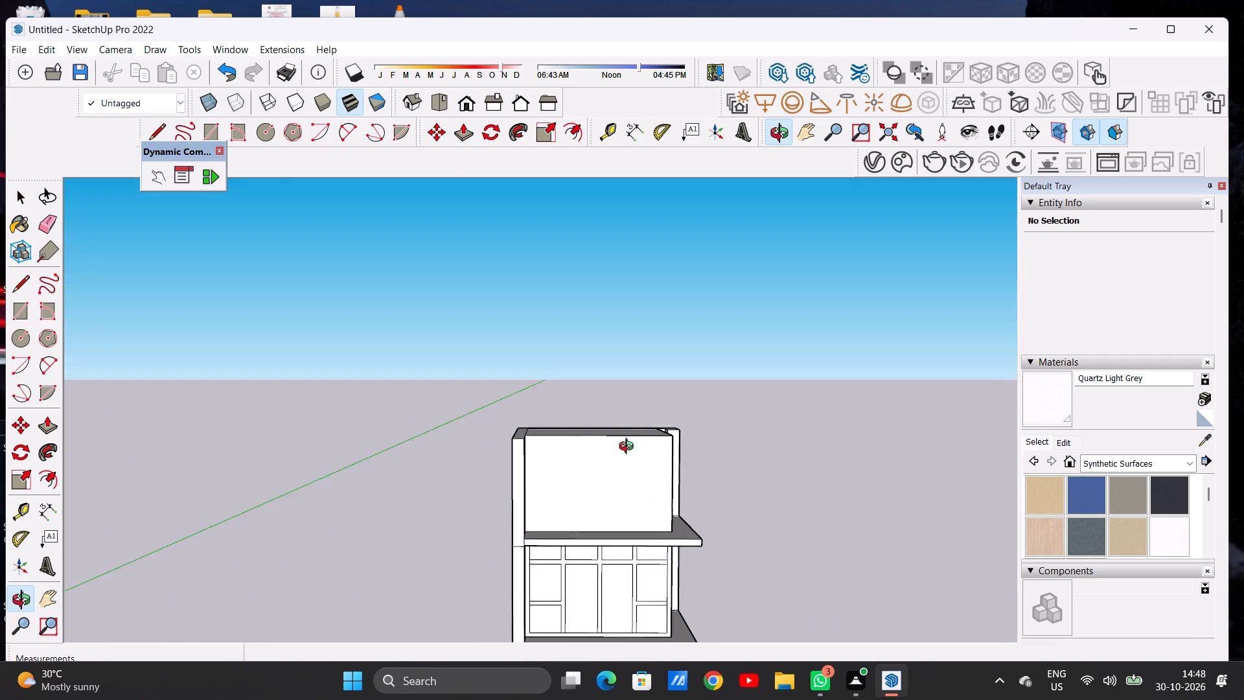
pyautogui.moveTo(629, 448); pyautogui.dragTo(629, 421, button='middle')
pyautogui.scroll(1, 622, 444)
pyautogui.scroll(-3, 606, 485)
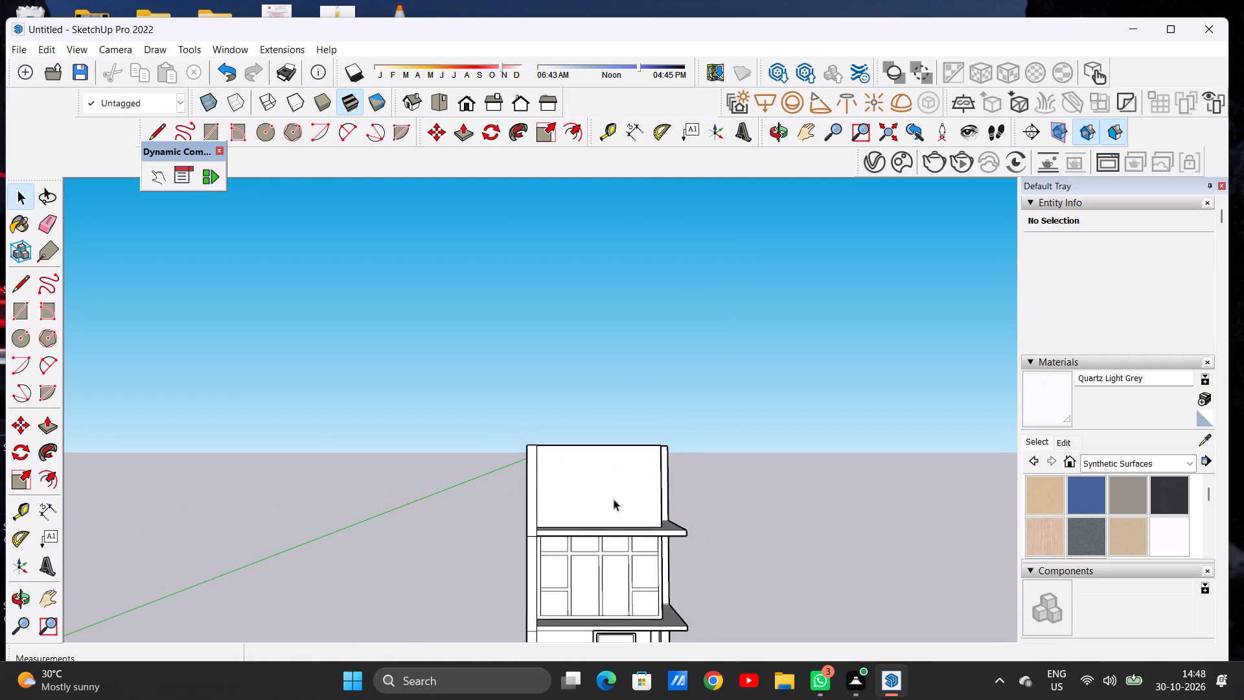
# Examine the top-level block's front face, roof and side walls from eye level and from above.
pyautogui.moveTo(614, 498); pyautogui.dragTo(601, 469, button='middle')
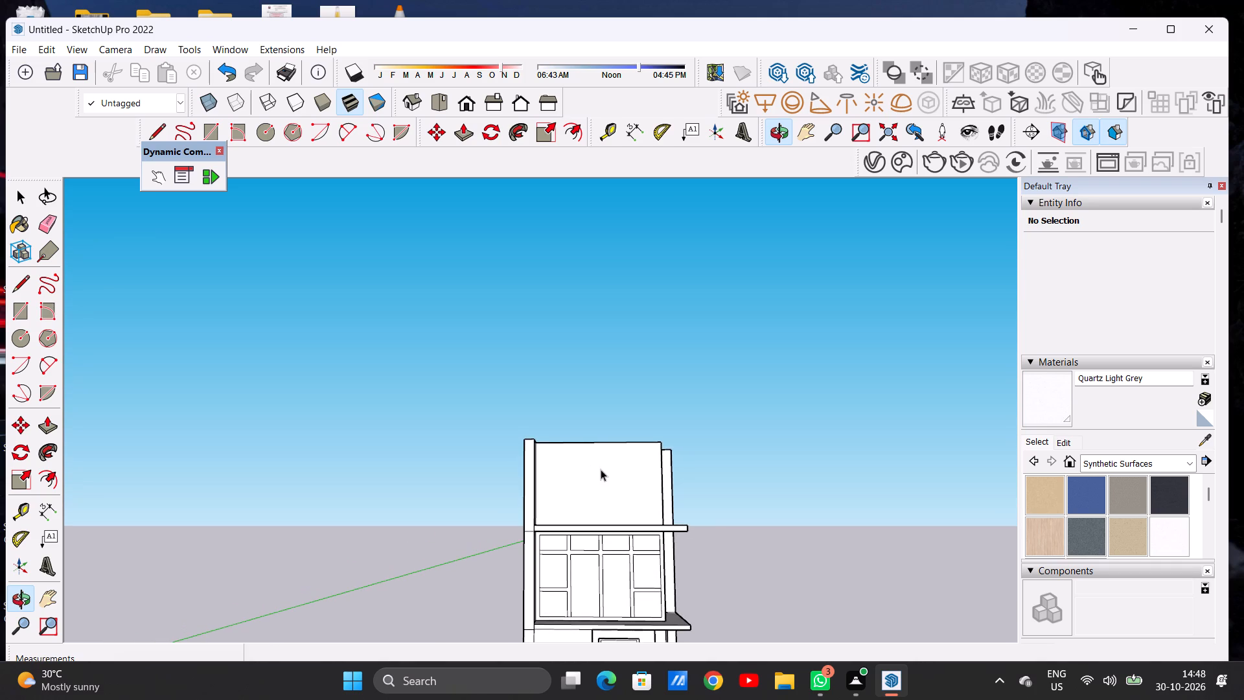
pyautogui.moveTo(589, 498); pyautogui.dragTo(597, 528, button='middle')
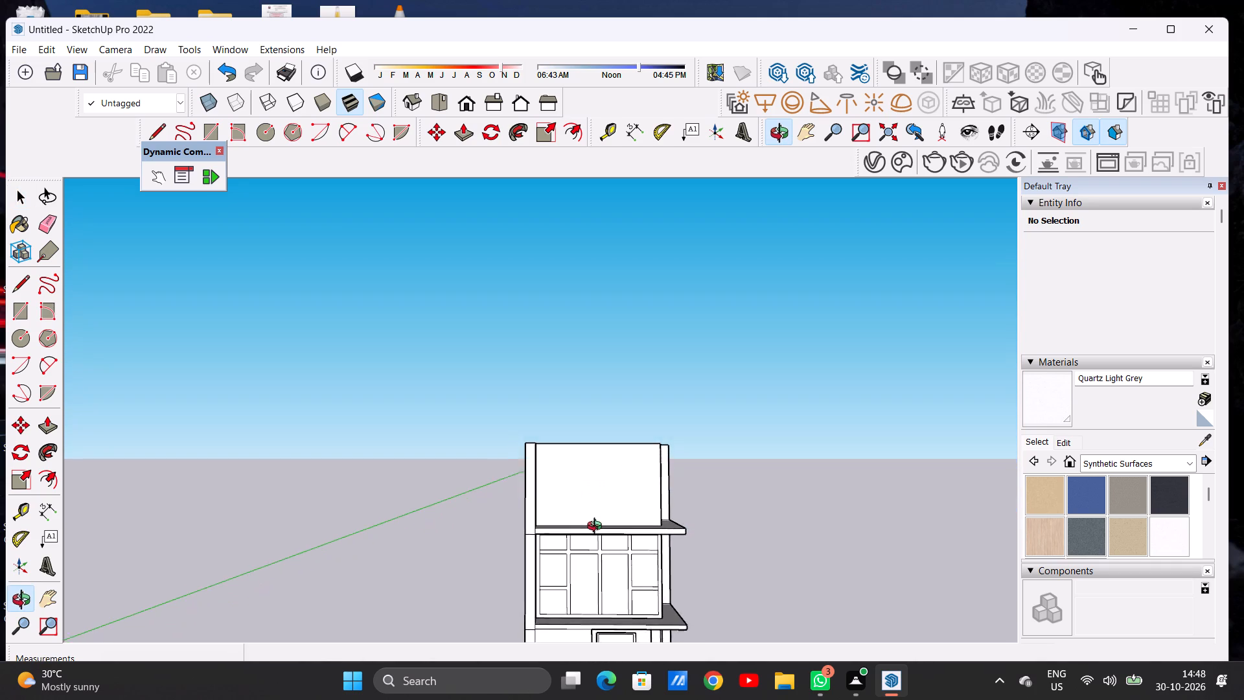
pyautogui.moveTo(597, 528); pyautogui.dragTo(598, 528, button='middle')
pyautogui.scroll(5, 646, 484)
pyautogui.scroll(-1, 646, 484)
pyautogui.scroll(7, 646, 484)
pyautogui.moveTo(608, 480); pyautogui.dragTo(602, 551, button='middle')
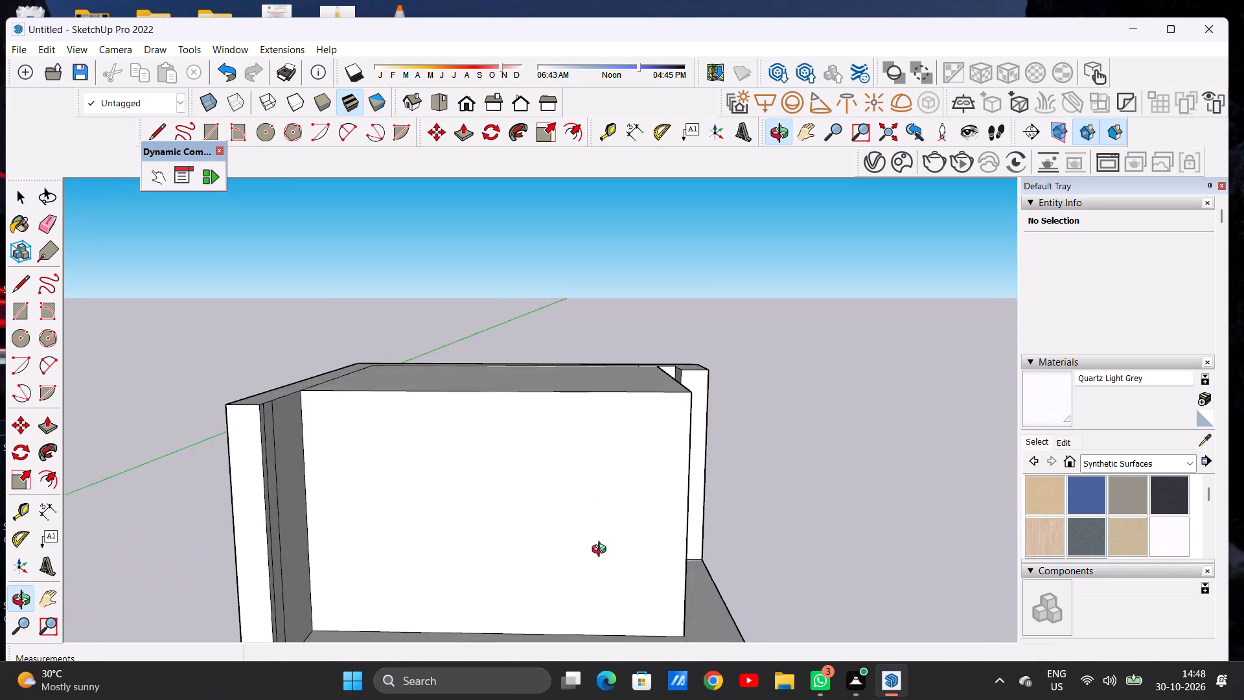
pyautogui.moveTo(602, 551); pyautogui.dragTo(597, 507, button='middle')
pyautogui.scroll(-7, 597, 471)
pyautogui.moveTo(617, 480); pyautogui.dragTo(619, 447, button='middle')
pyautogui.scroll(5, 606, 478)
# Offset the top-level block's front face outline inward about 2' 10 1/4" to form a window frame border.
pyautogui.press('o')
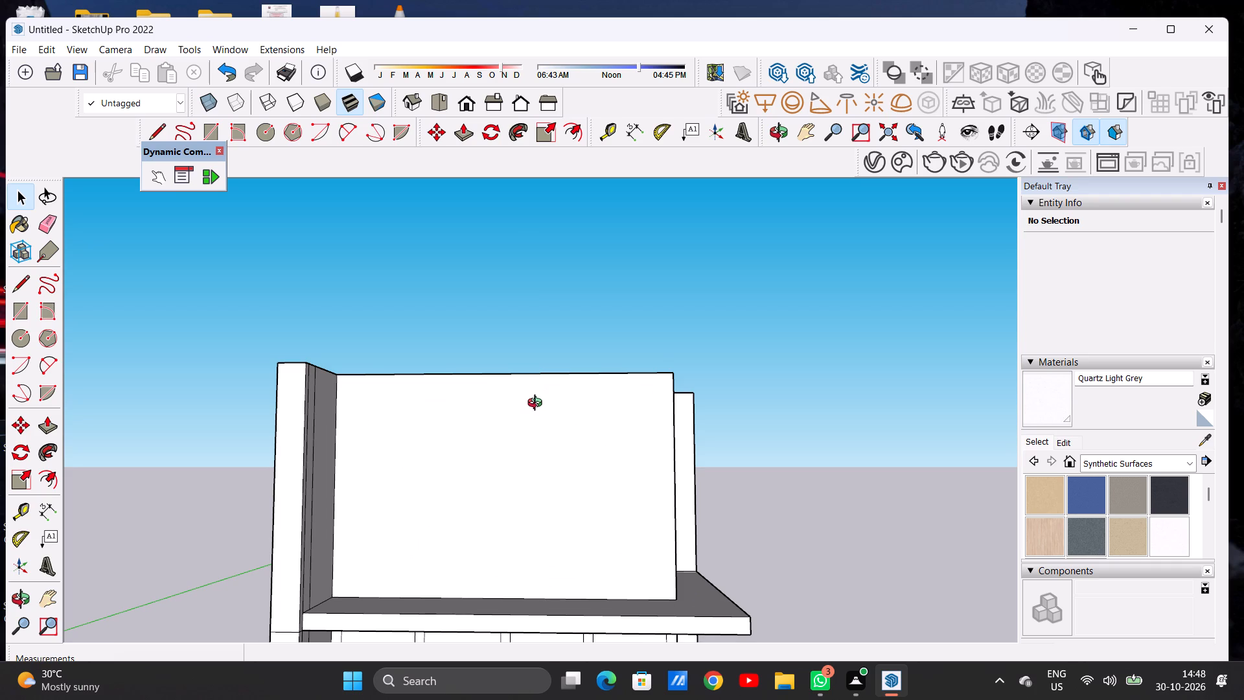
pyautogui.press('f')
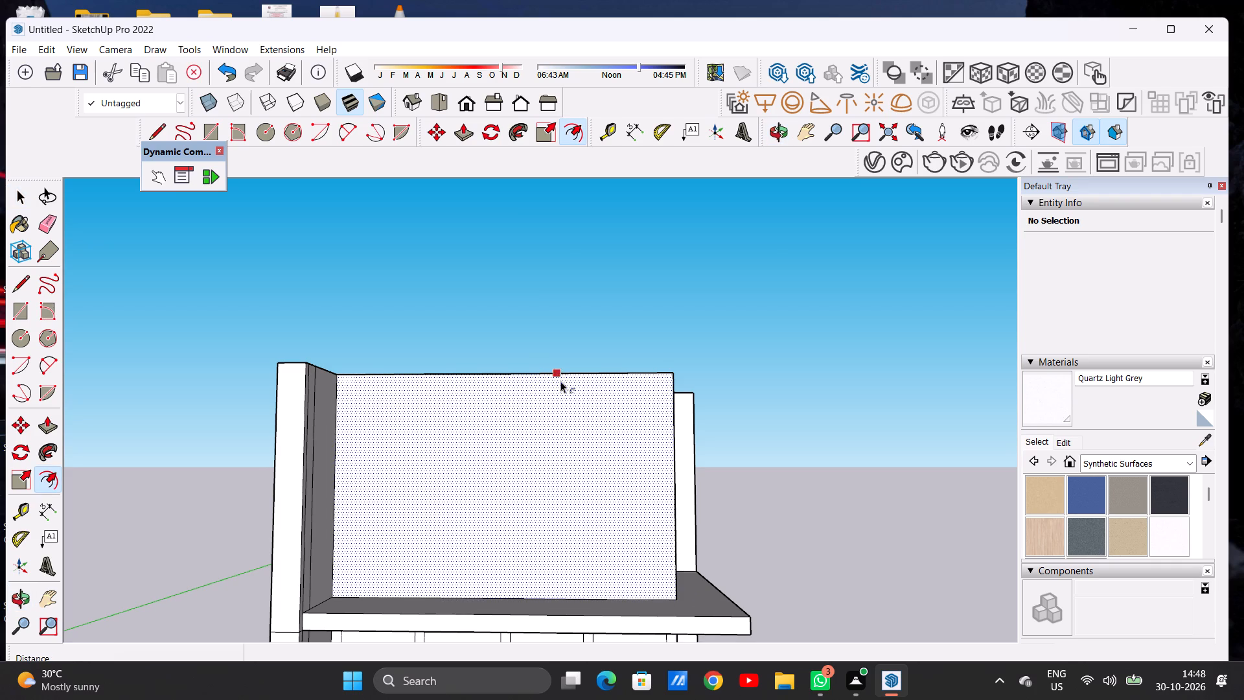
pyautogui.moveTo(459, 393); pyautogui.dragTo(505, 423, button='middle')
pyautogui.click(488, 401)
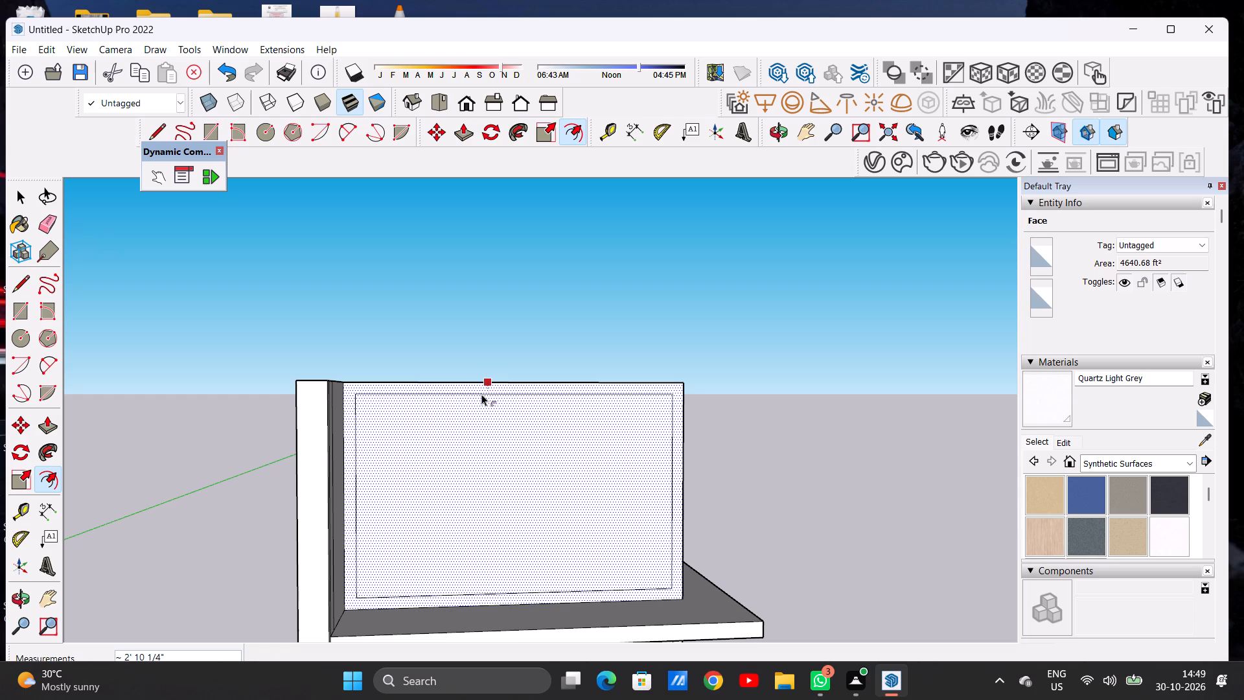
pyautogui.click(481, 394)
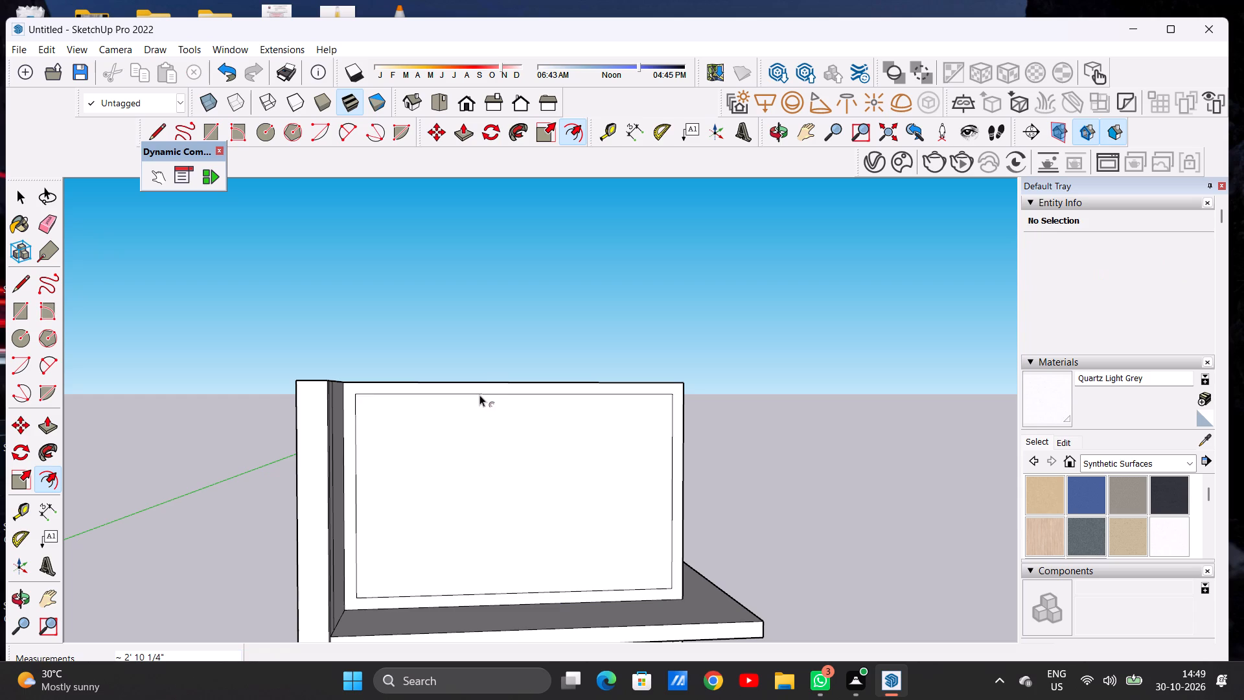
pyautogui.press('space')
# Draw two closely spaced vertical lines, each about 49' 5" long, inside the top-level frame to outline the first mullion strip.
pyautogui.scroll(-5, 476, 399)
pyautogui.scroll(1, 476, 399)
pyautogui.scroll(-4, 476, 399)
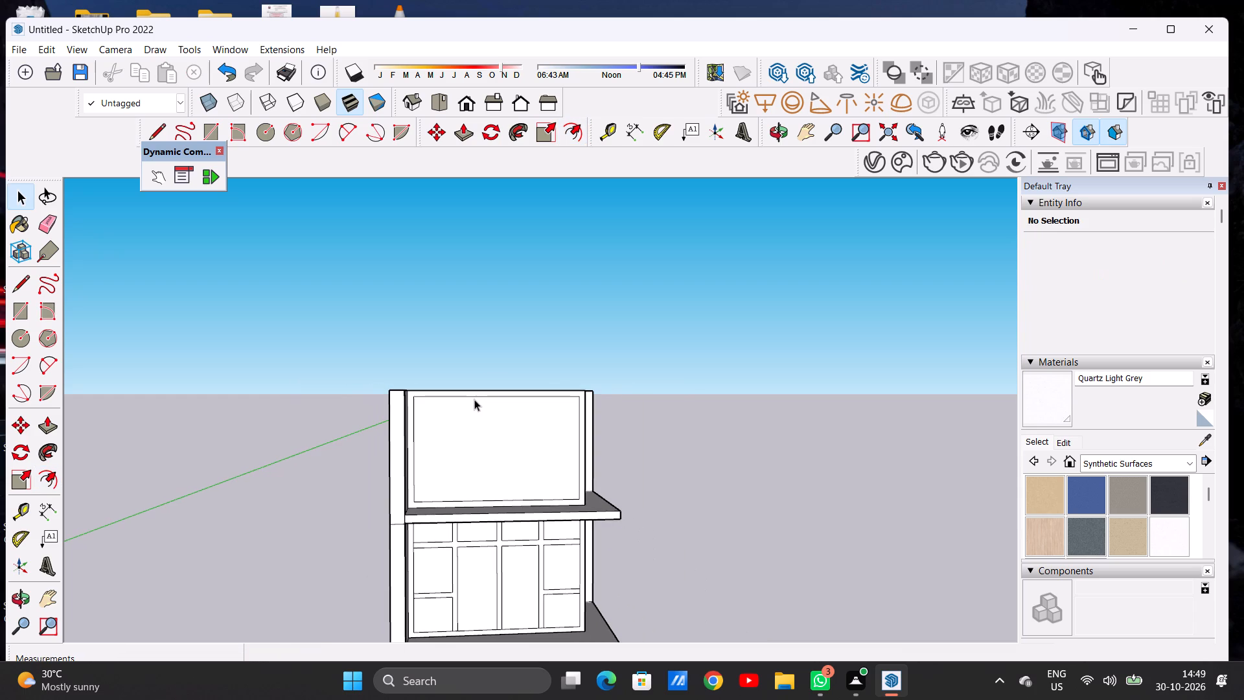
pyautogui.middleClick(487, 416)
pyautogui.scroll(8, 540, 412)
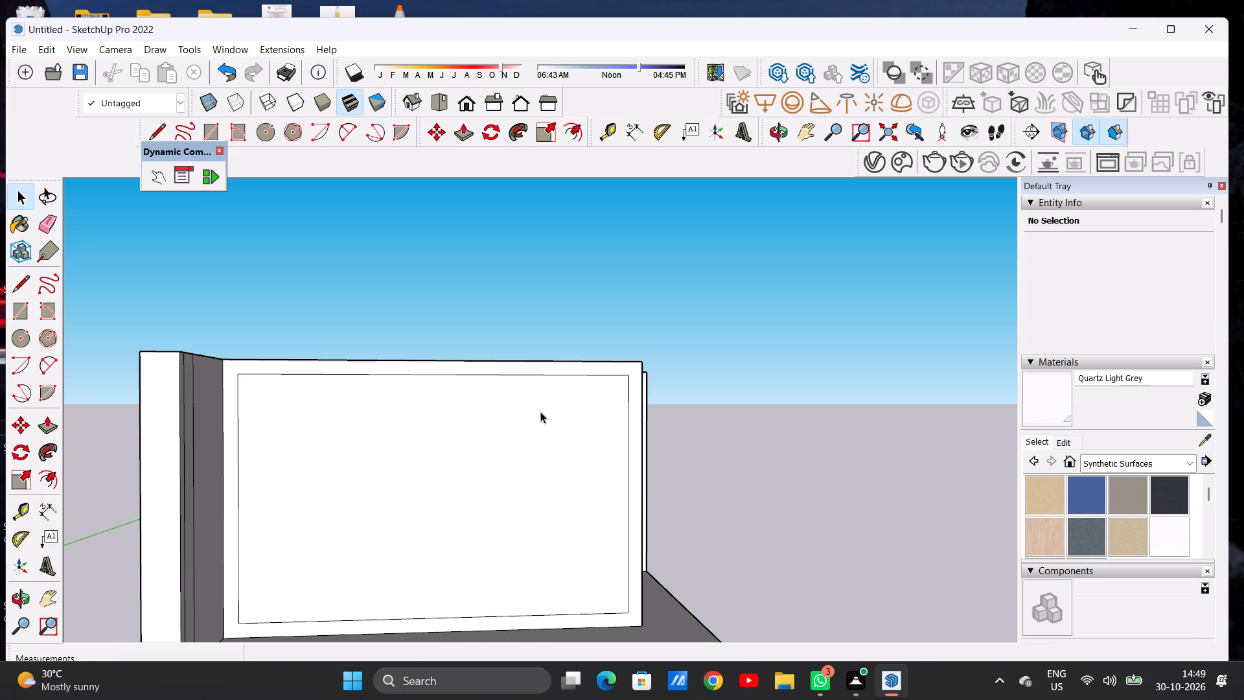
pyautogui.scroll(-6, 540, 412)
pyautogui.moveTo(544, 419); pyautogui.dragTo(536, 417, button='middle')
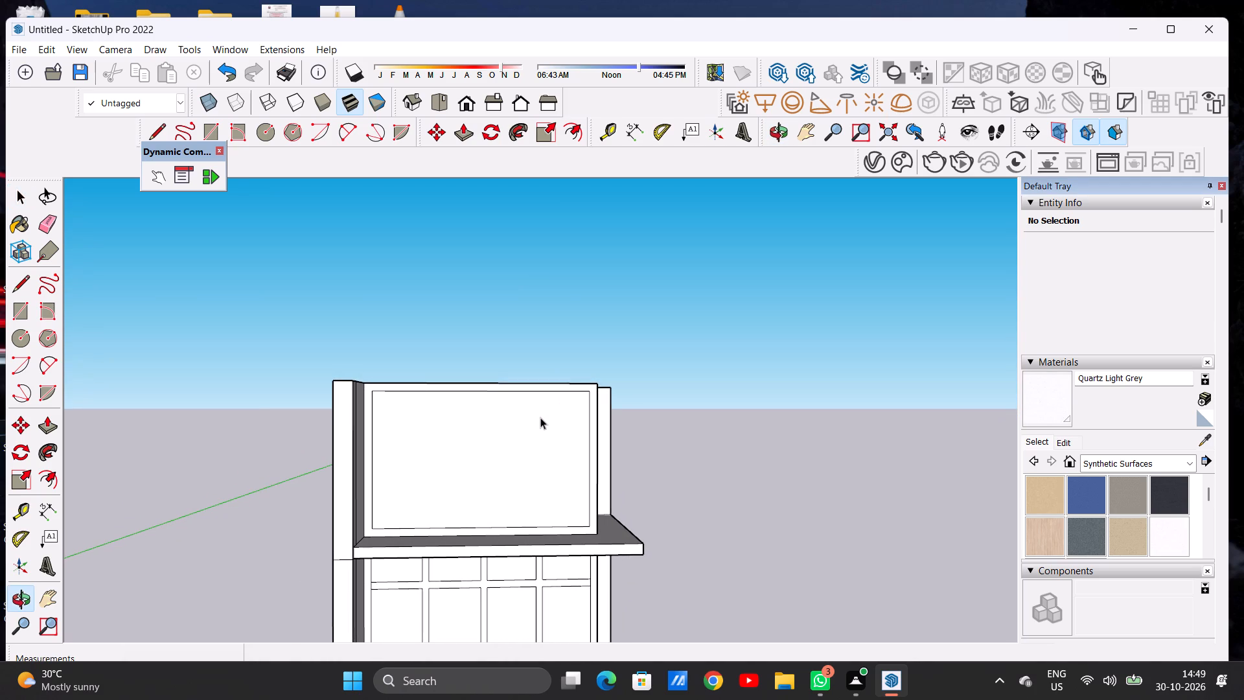
pyautogui.press('l')
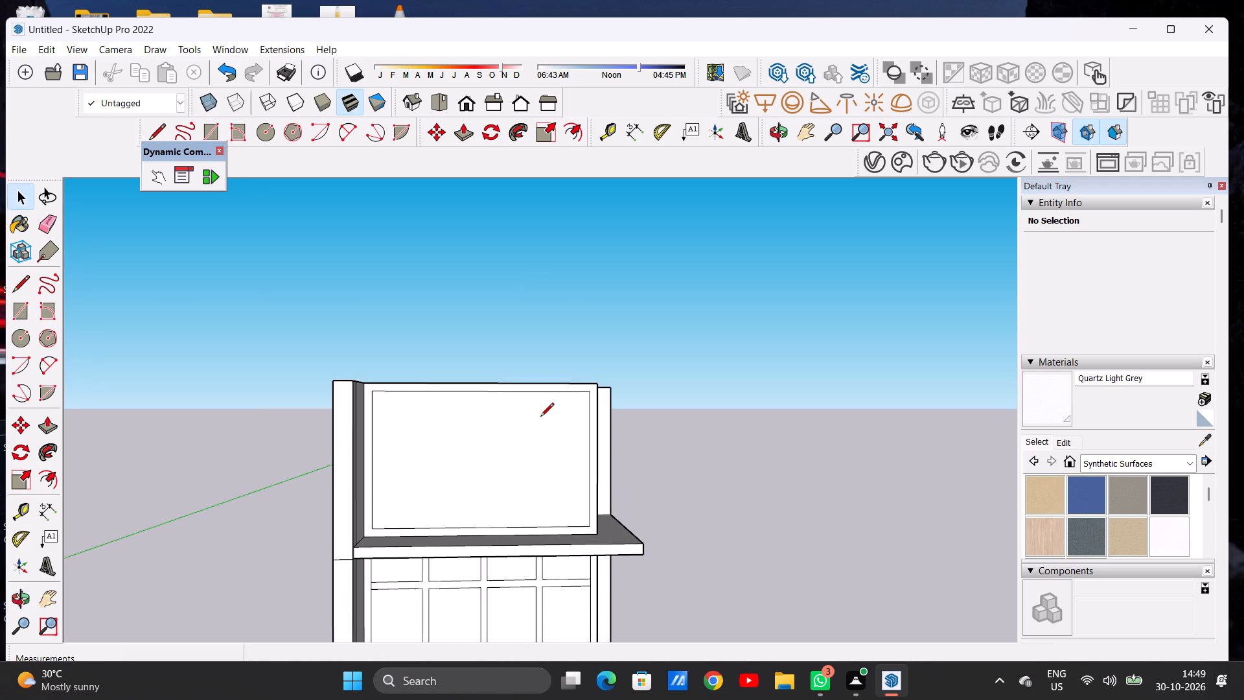
pyautogui.scroll(7, 437, 546)
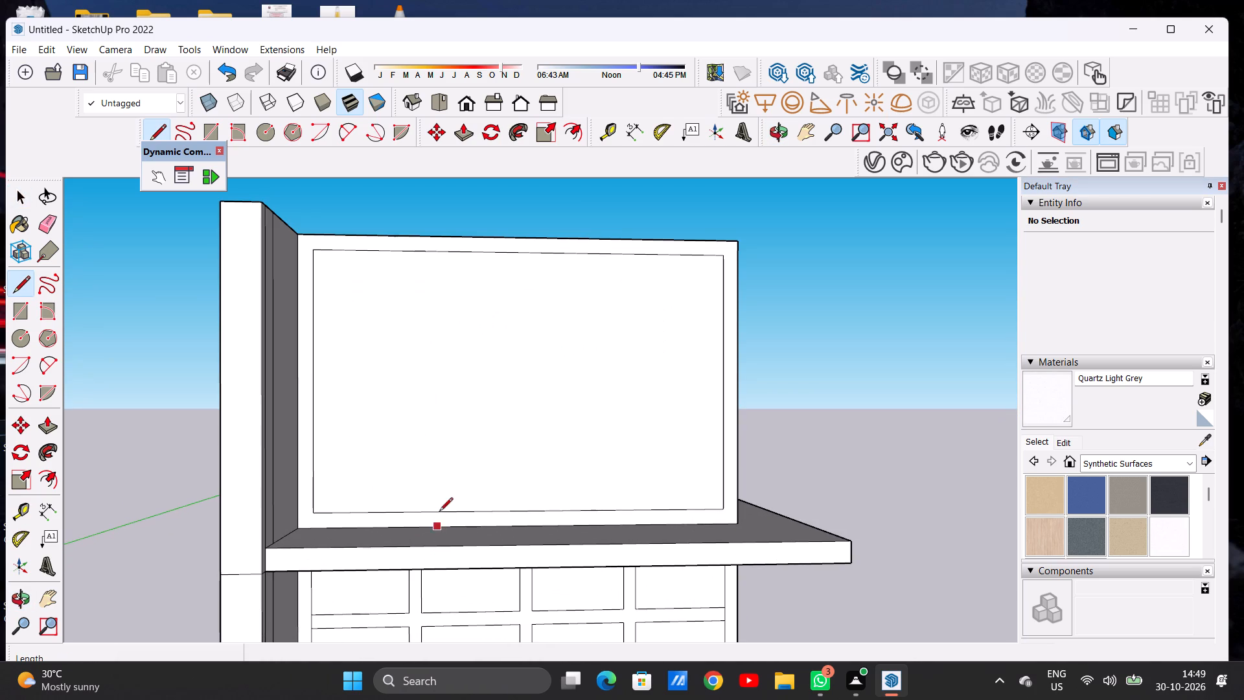
pyautogui.click(404, 250)
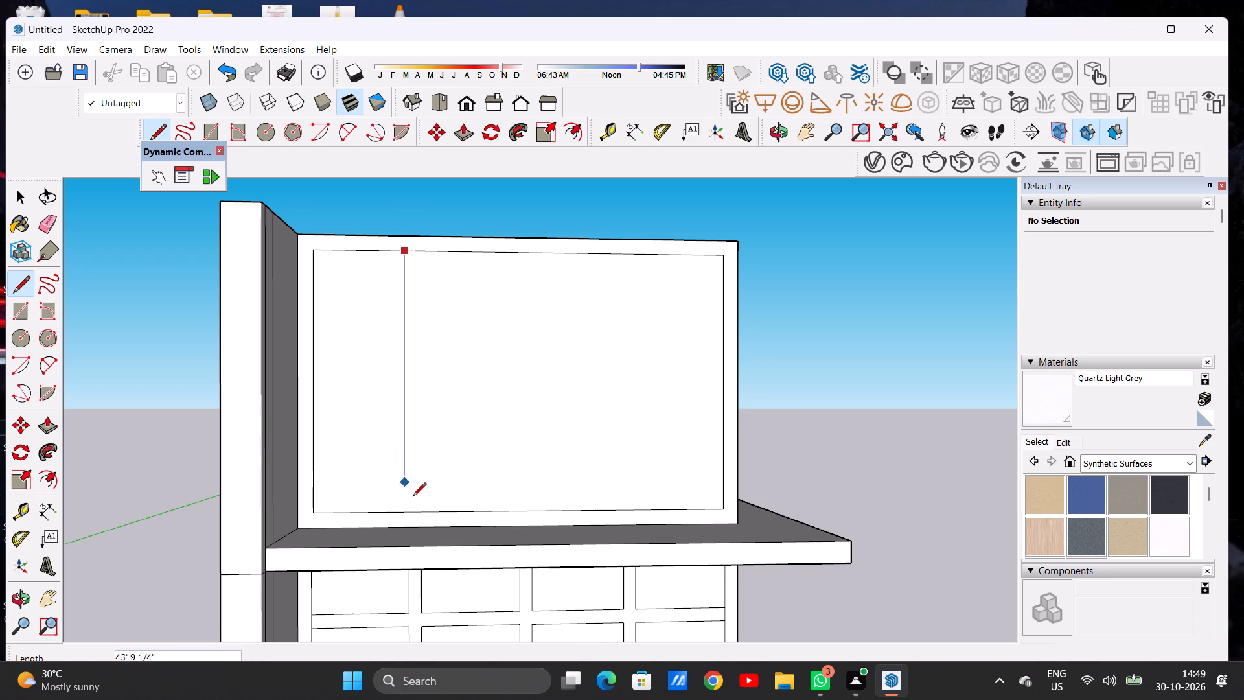
pyautogui.click(406, 511)
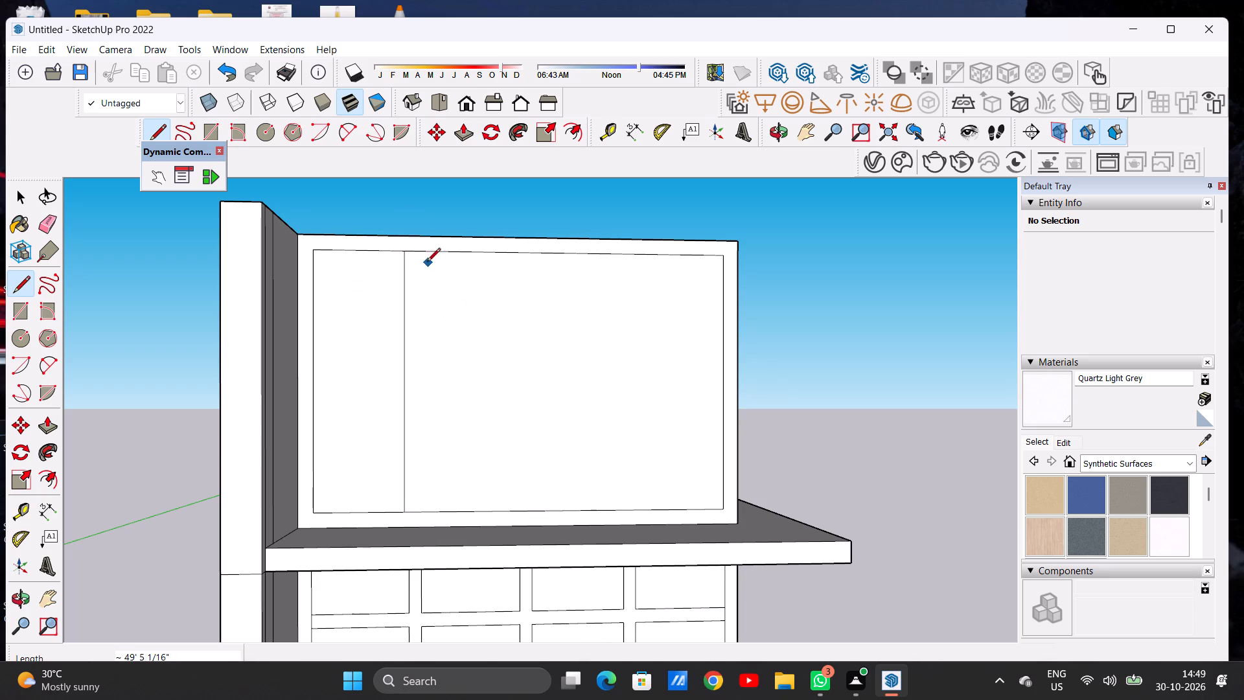
pyautogui.click(417, 250)
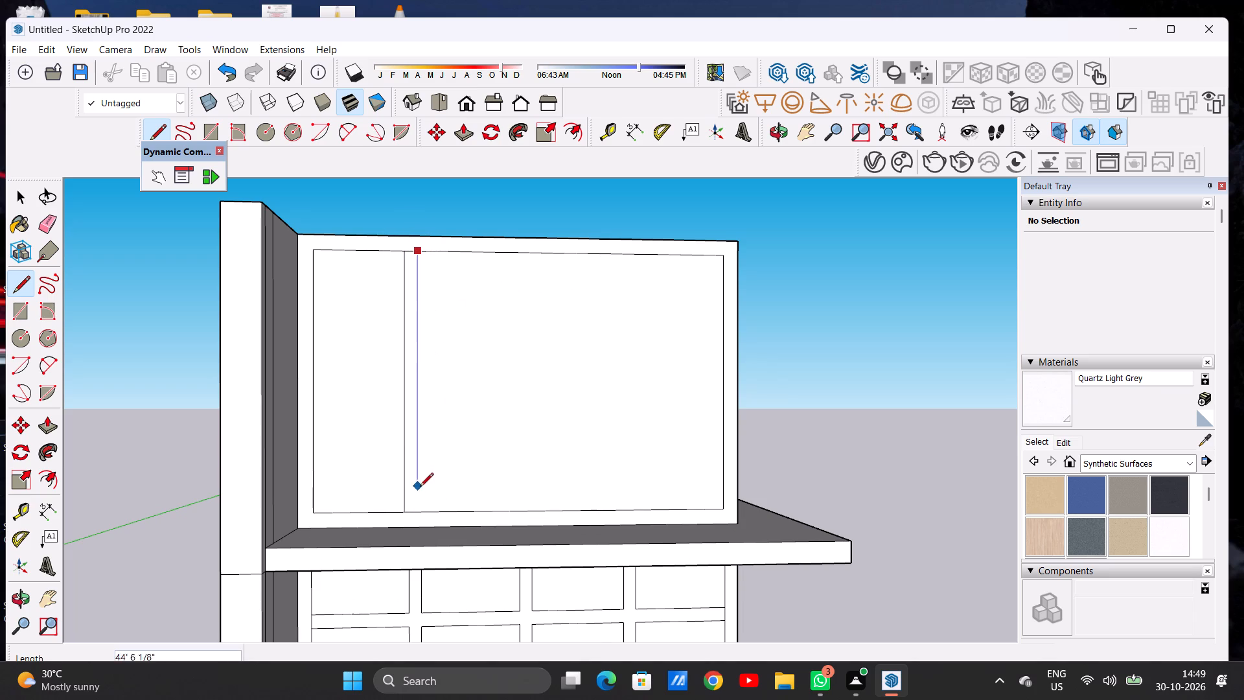
pyautogui.click(418, 513)
pyautogui.press('space')
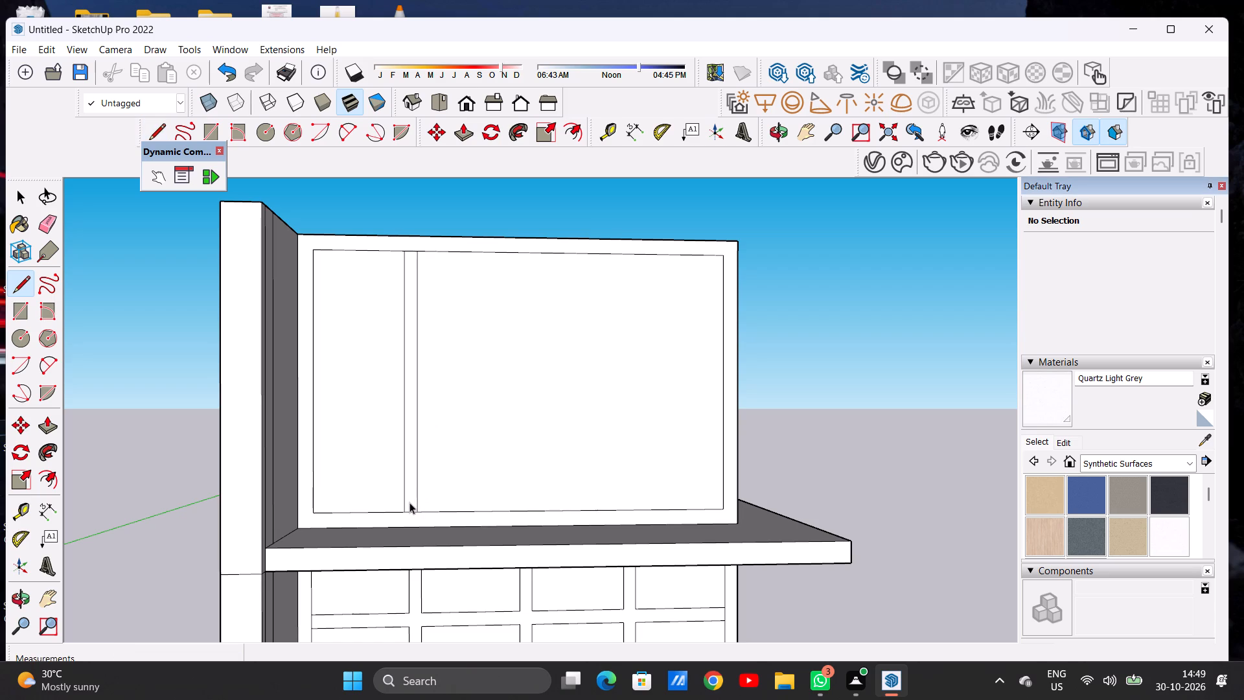
# Copy the mullion strip about 22' 4 1/2" across the framed panel, and copy that one about 18' 4 1/4" further along.
pyautogui.doubleClick(409, 502)
pyautogui.press('m')
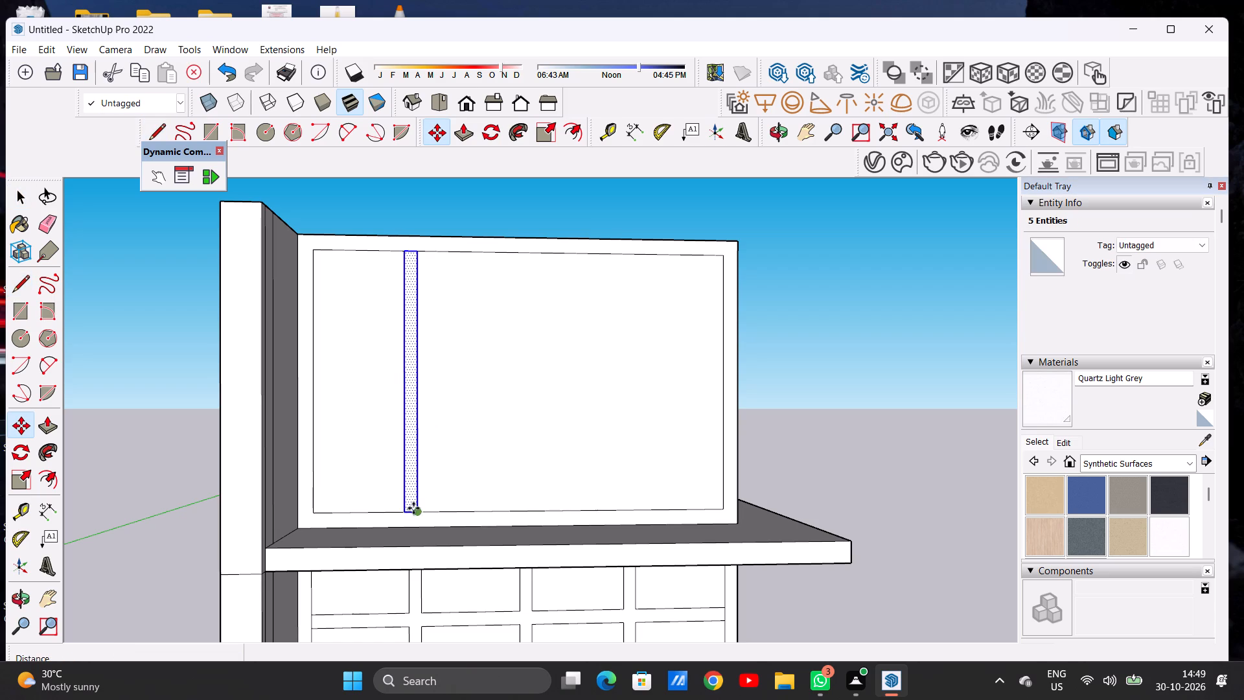
pyautogui.click(413, 508)
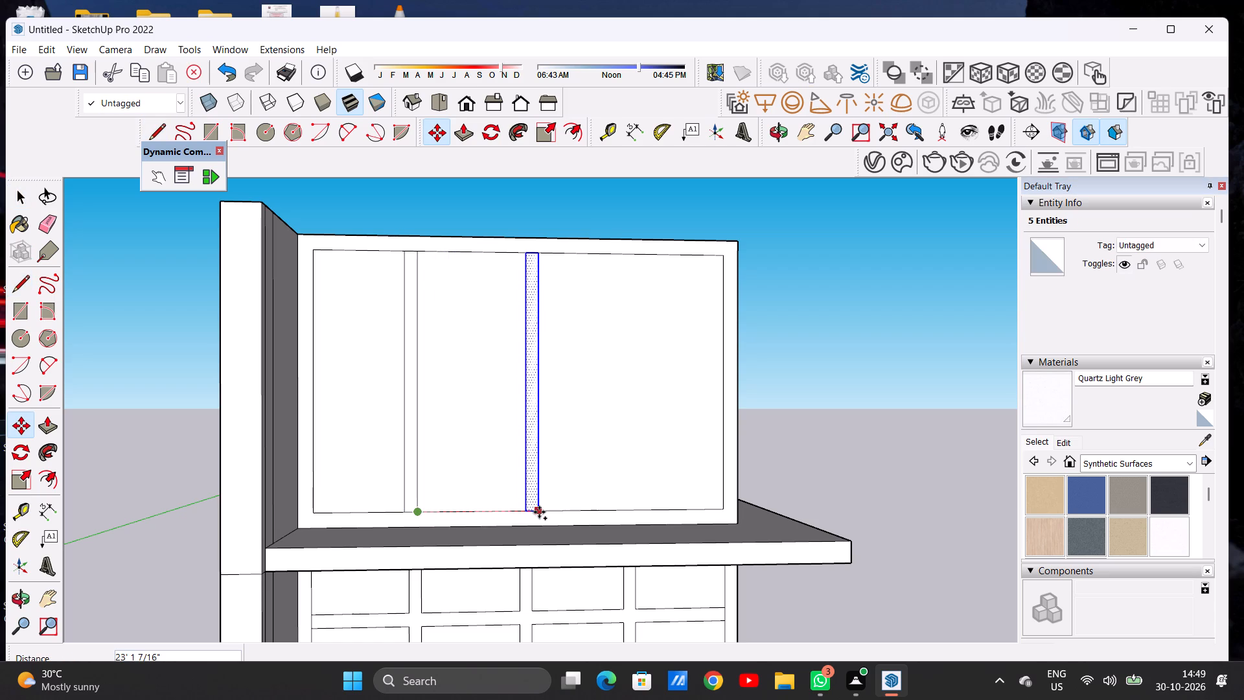
pyautogui.click(535, 513)
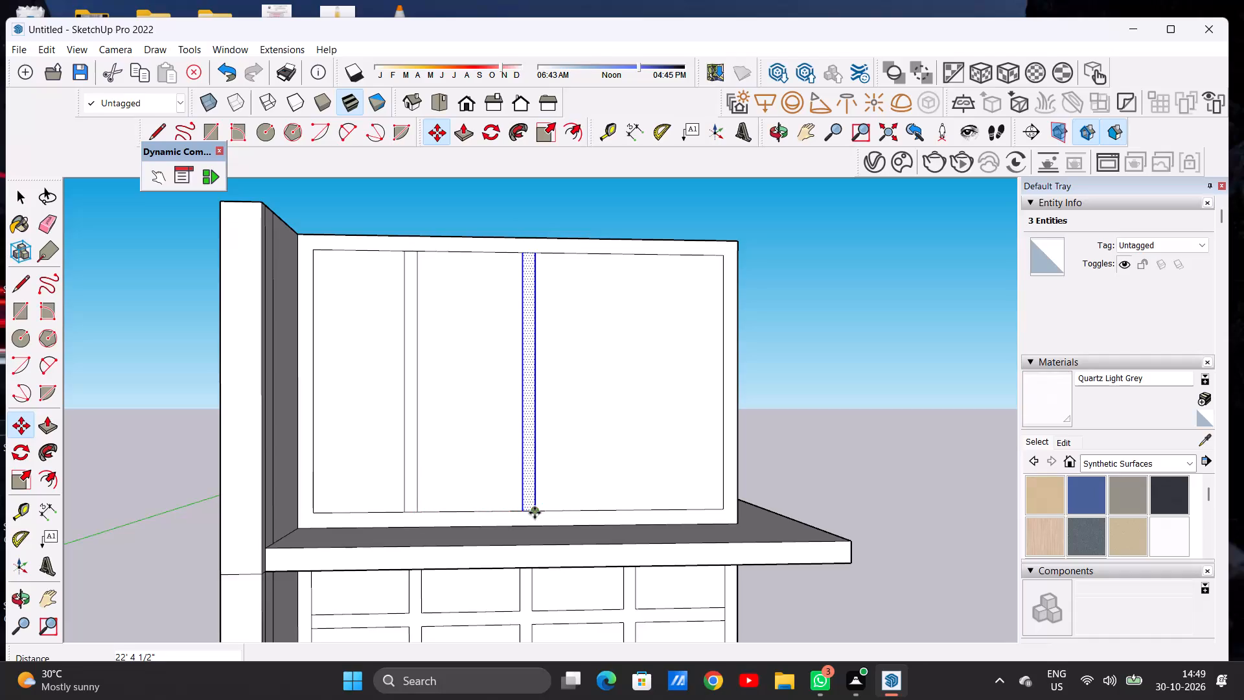
pyautogui.click(535, 513)
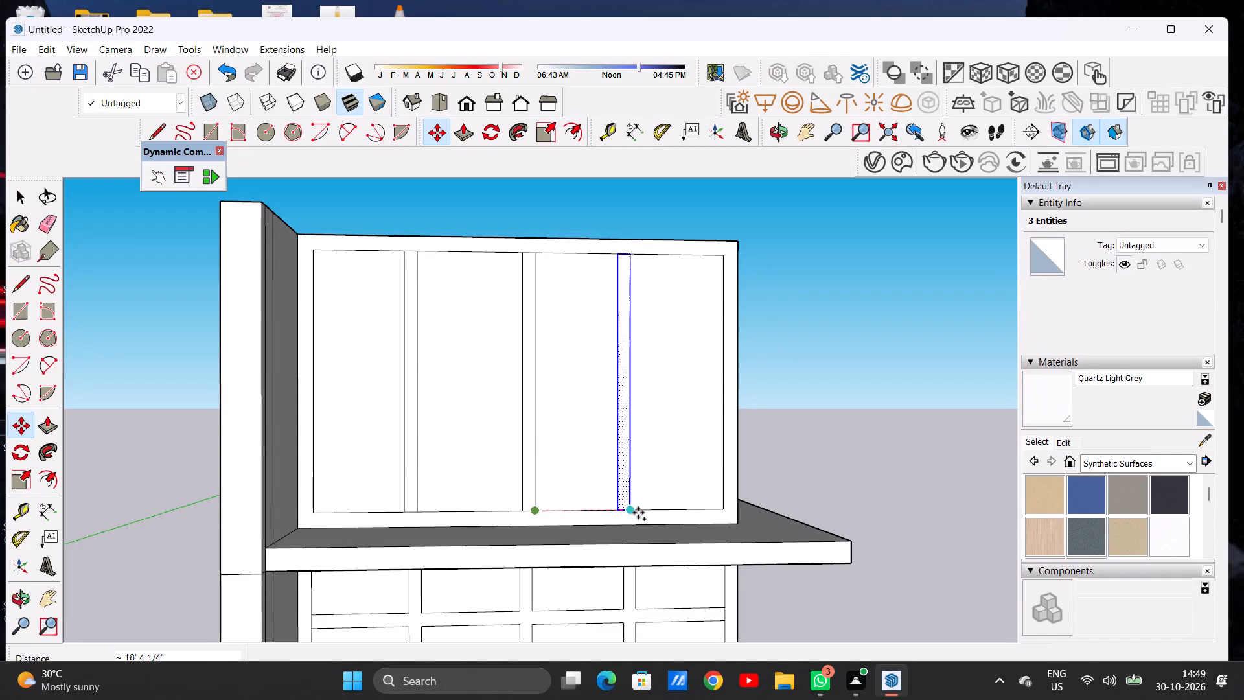
pyautogui.click(638, 513)
pyautogui.press('space')
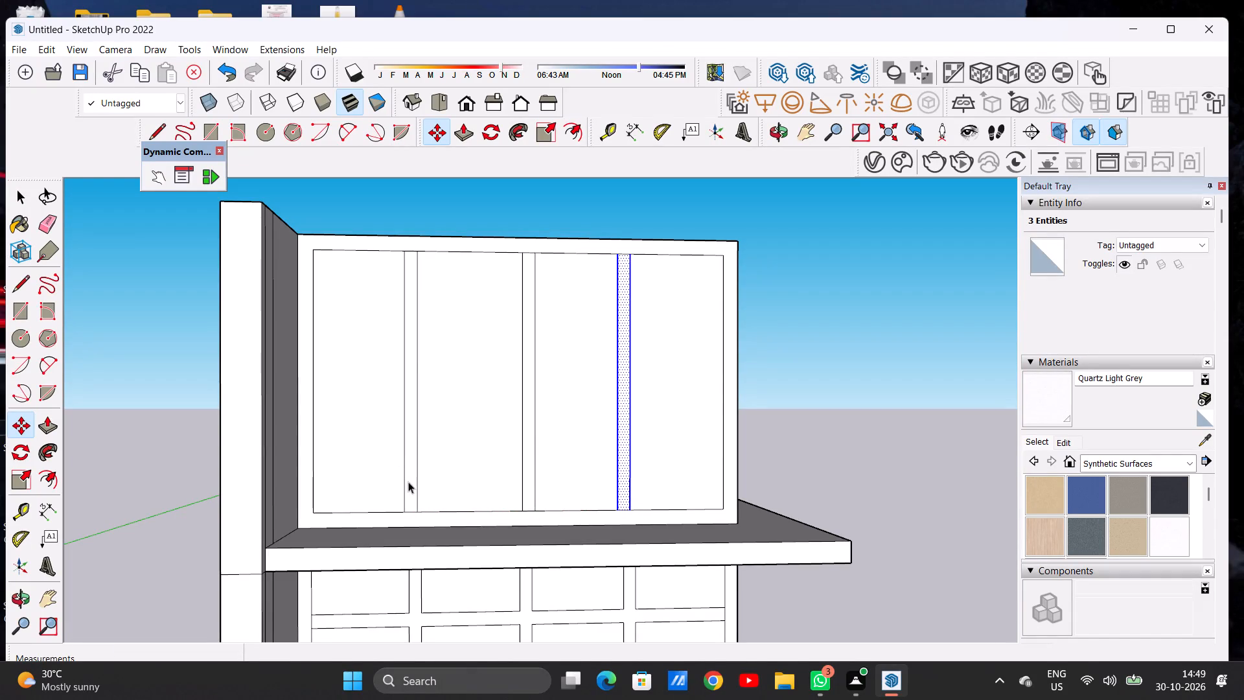
# Move the original mullion strip about 1' 11 1/16" along the frame's bottom edge toward the middle strip.
pyautogui.doubleClick(412, 491)
pyautogui.press('m')
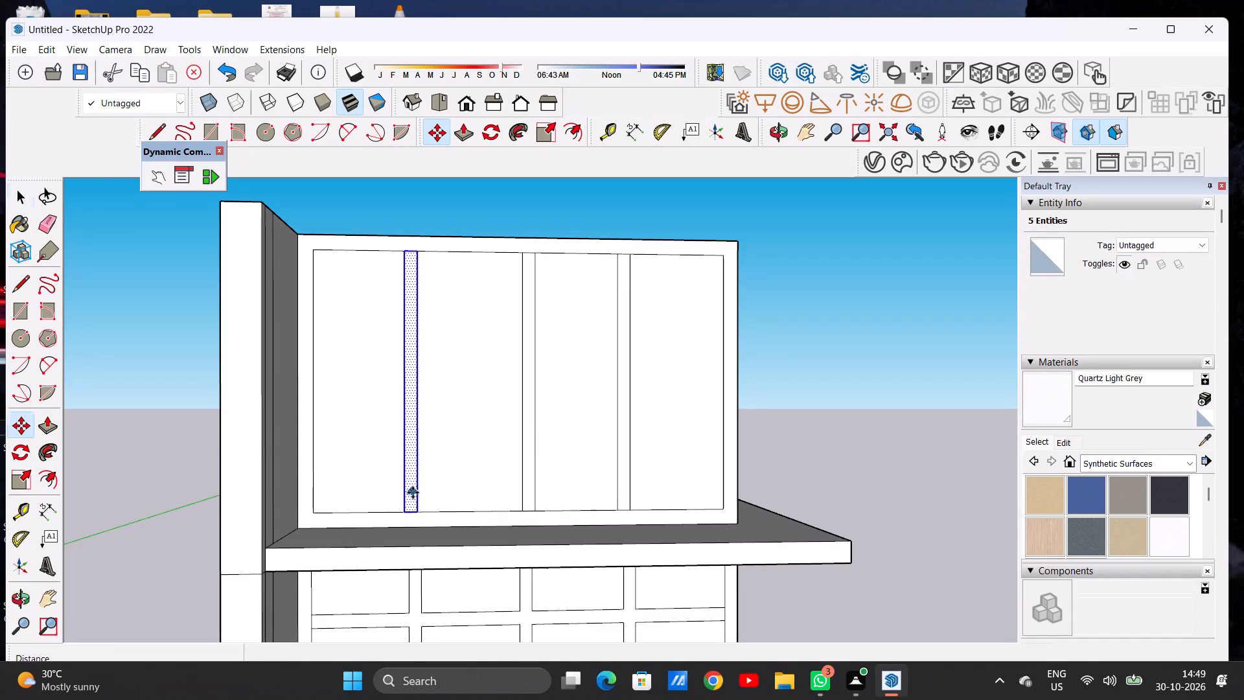
pyautogui.click(417, 506)
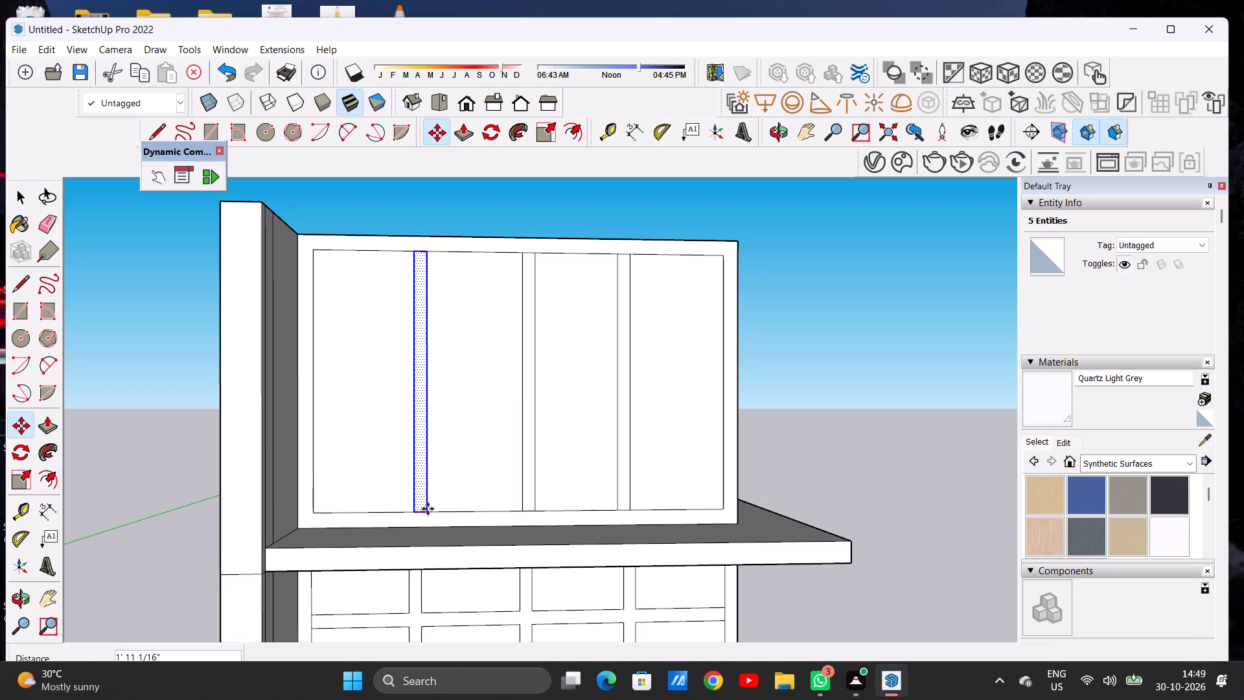
pyautogui.click(428, 509)
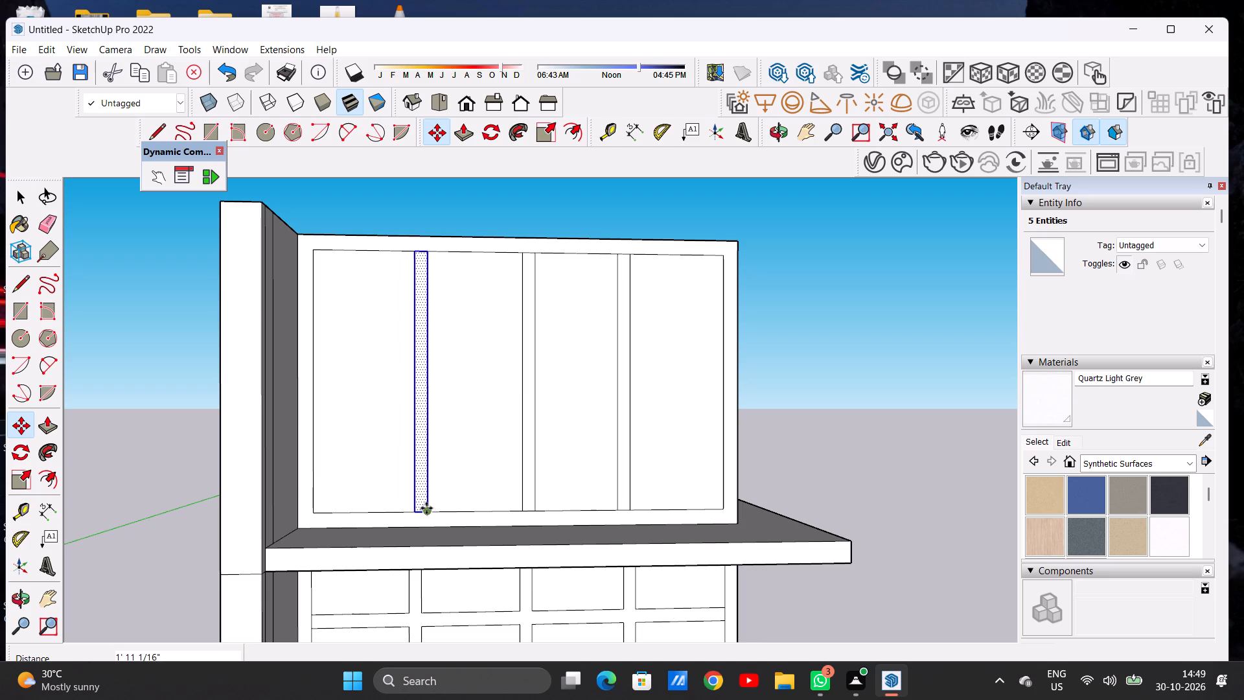
pyautogui.press('space')
pyautogui.click(789, 371)
# Examine the top-level mullion spacing and joints against the gridded window on the storey below.
pyautogui.scroll(-3, 412, 480)
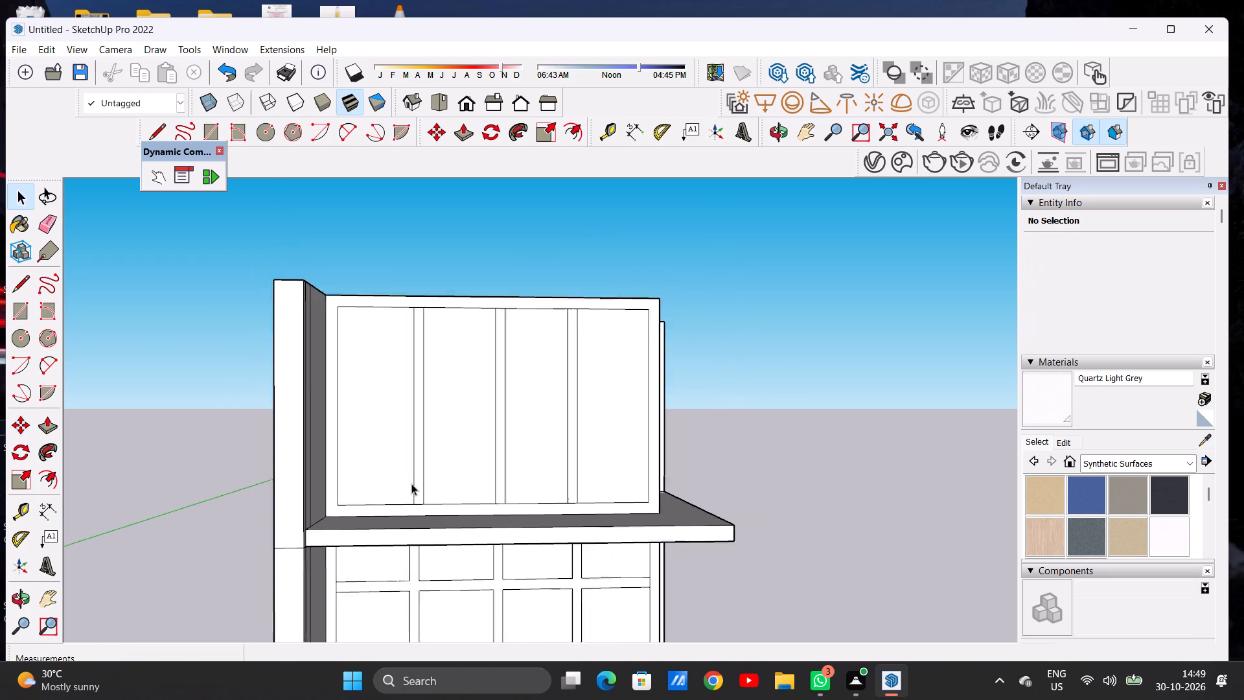
pyautogui.scroll(-1, 411, 484)
pyautogui.scroll(17, 419, 312)
pyautogui.scroll(4, 376, 328)
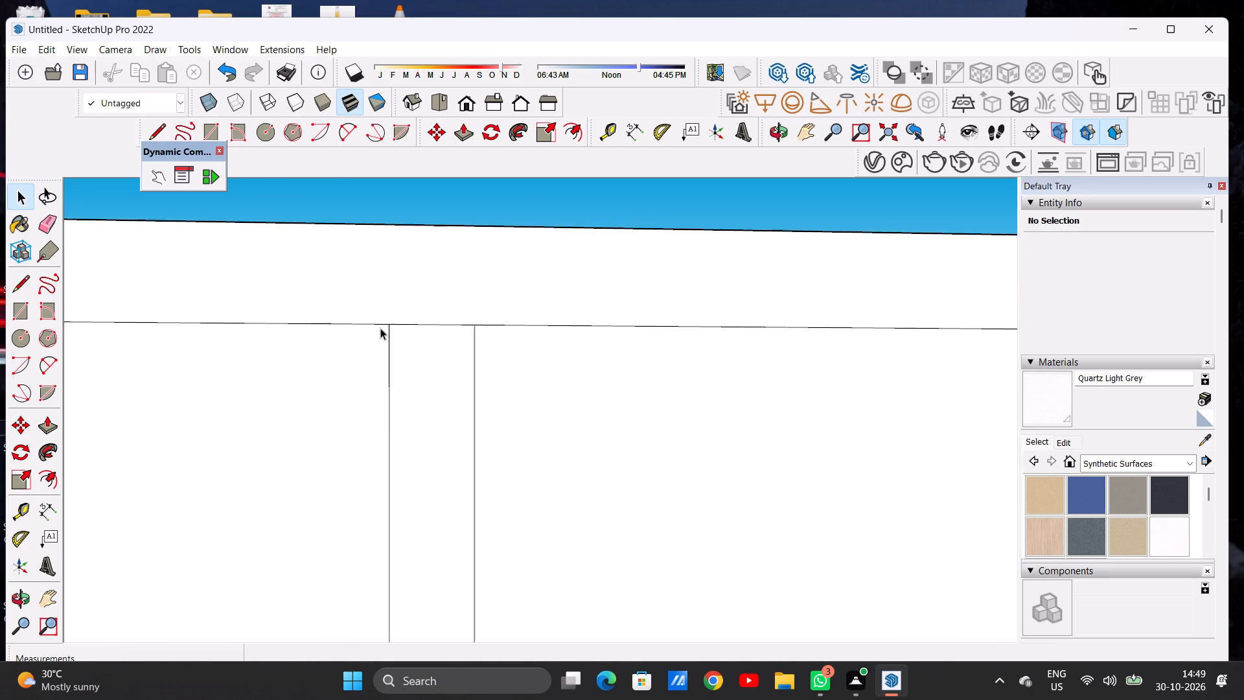
pyautogui.scroll(3, 380, 328)
pyautogui.scroll(-20, 394, 339)
pyautogui.scroll(-12, 394, 339)
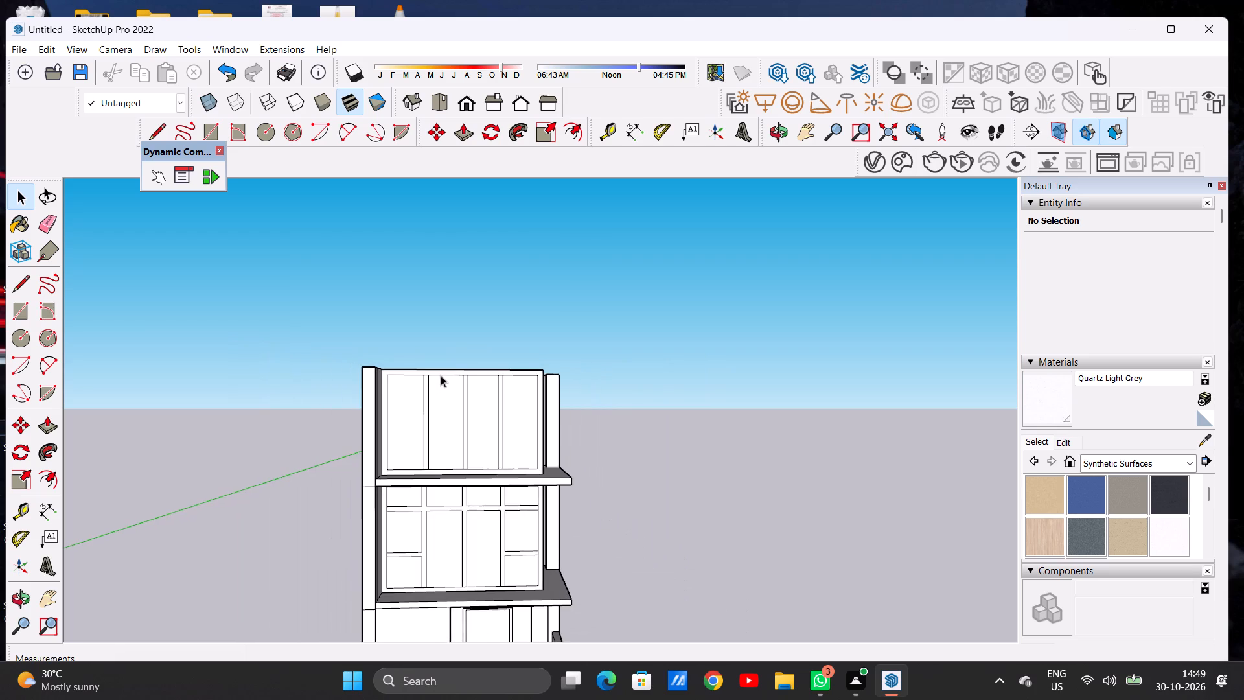
pyautogui.scroll(-5, 448, 374)
pyautogui.scroll(10, 474, 395)
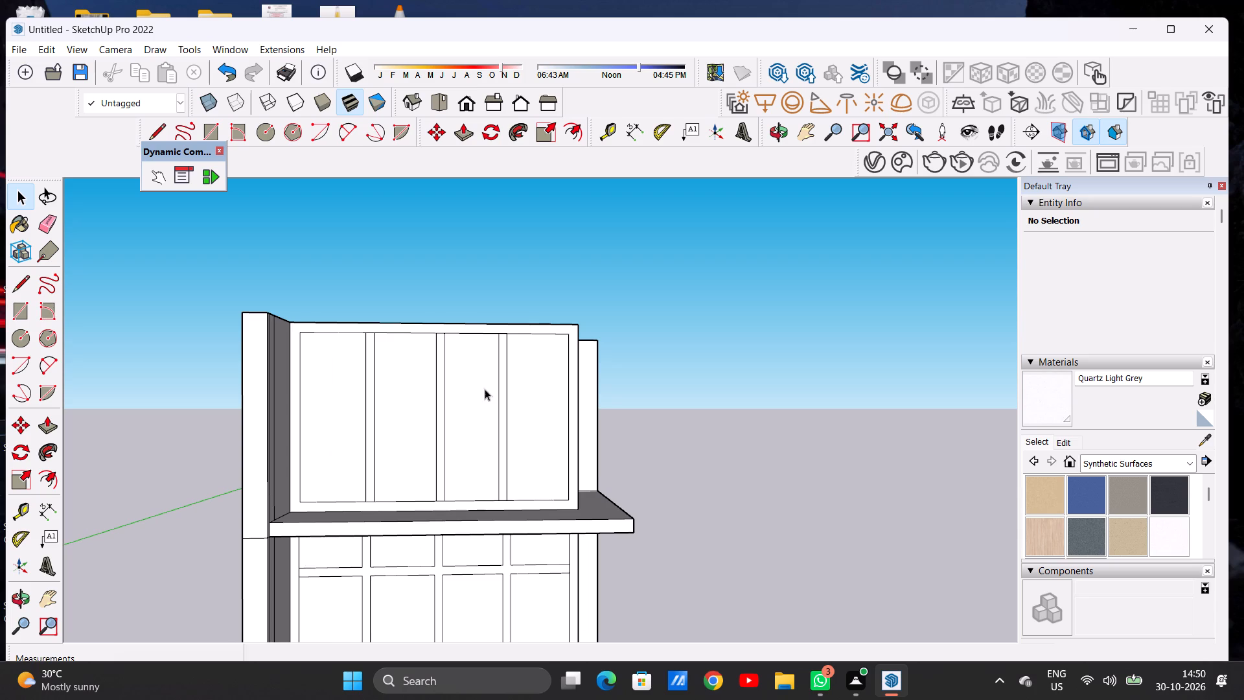
pyautogui.scroll(-6, 487, 395)
pyautogui.scroll(1, 440, 390)
pyautogui.scroll(-1, 439, 390)
pyautogui.scroll(5, 439, 390)
pyautogui.scroll(1, 579, 380)
pyautogui.scroll(-1, 578, 380)
pyautogui.scroll(3, 578, 380)
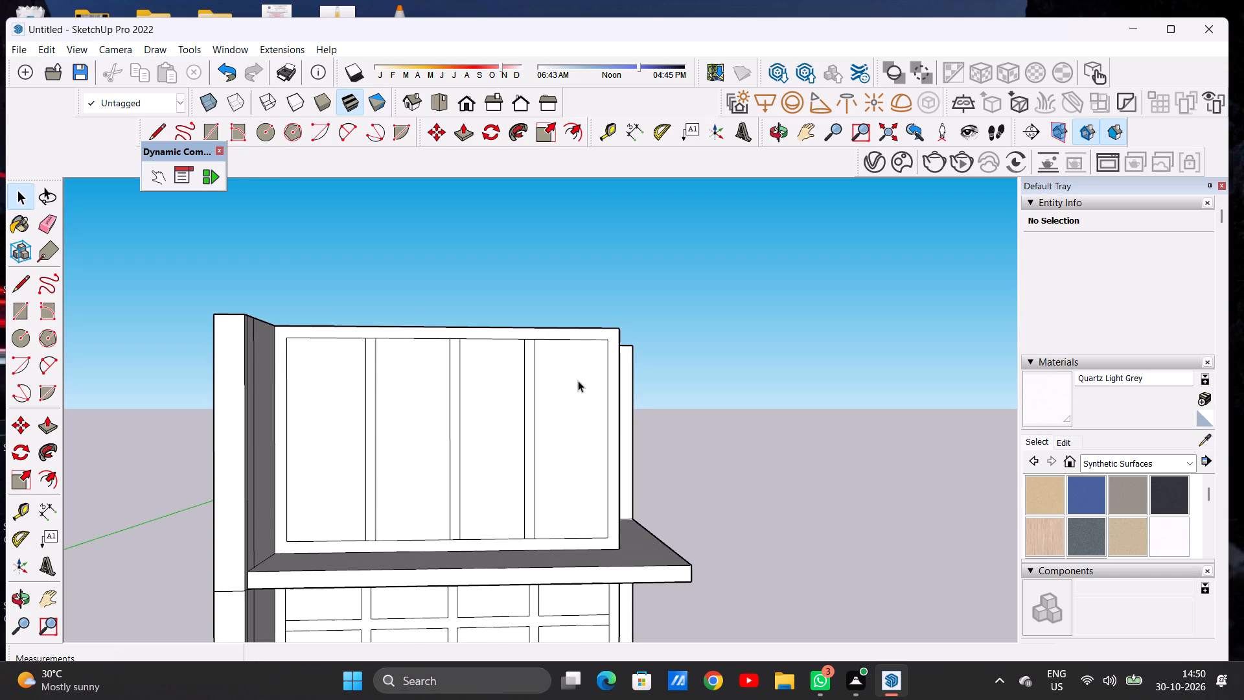
# Draw two closely spaced horizontal lines, each about 78' 5 5/8" long, across the upper part of the top-level framed panel.
pyautogui.press('l')
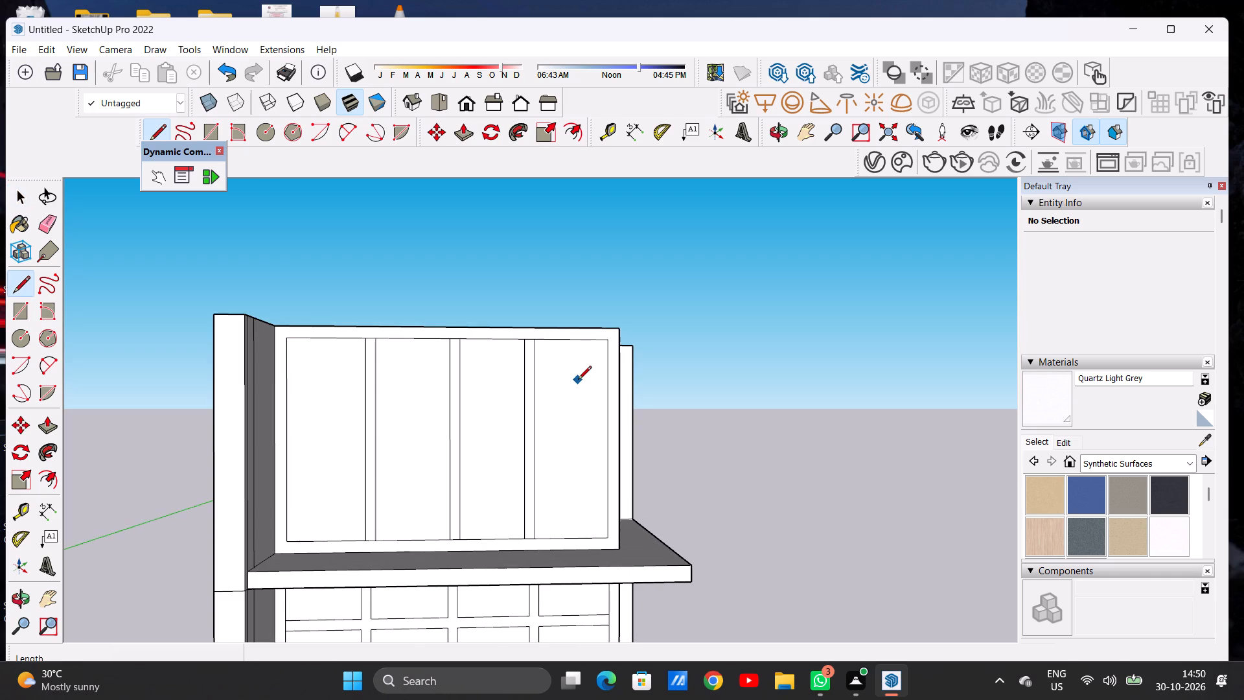
pyautogui.scroll(2, 294, 380)
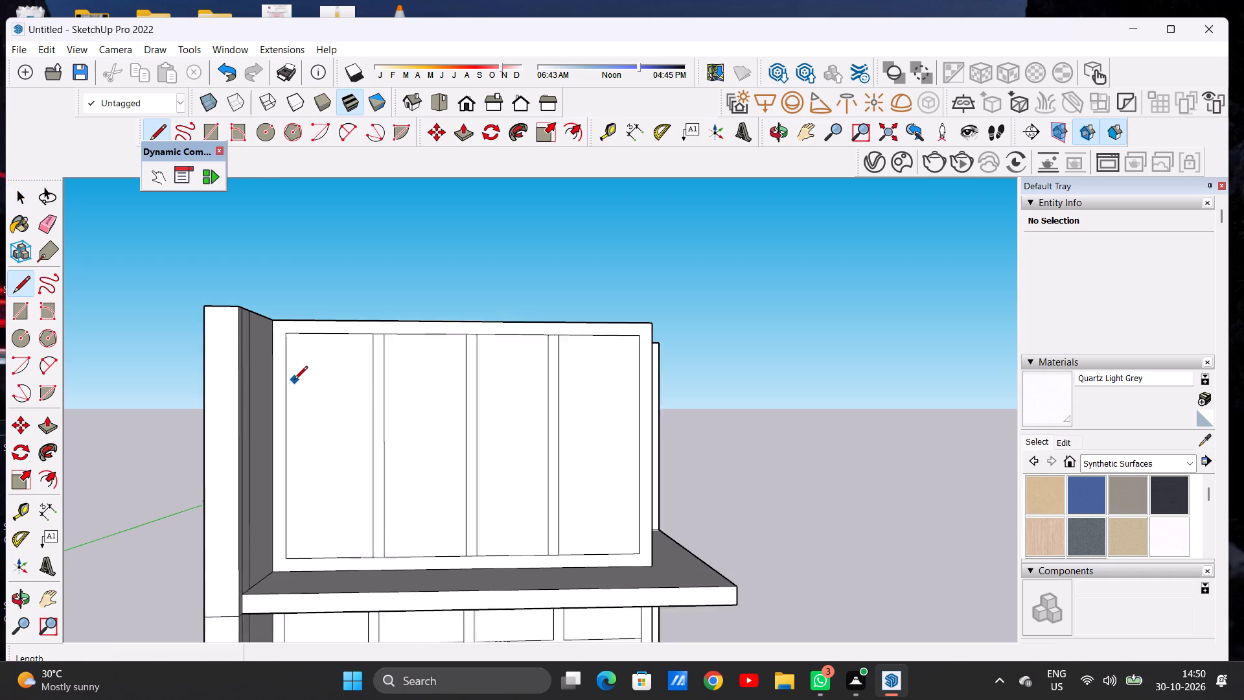
pyautogui.scroll(1, 294, 380)
pyautogui.click(282, 379)
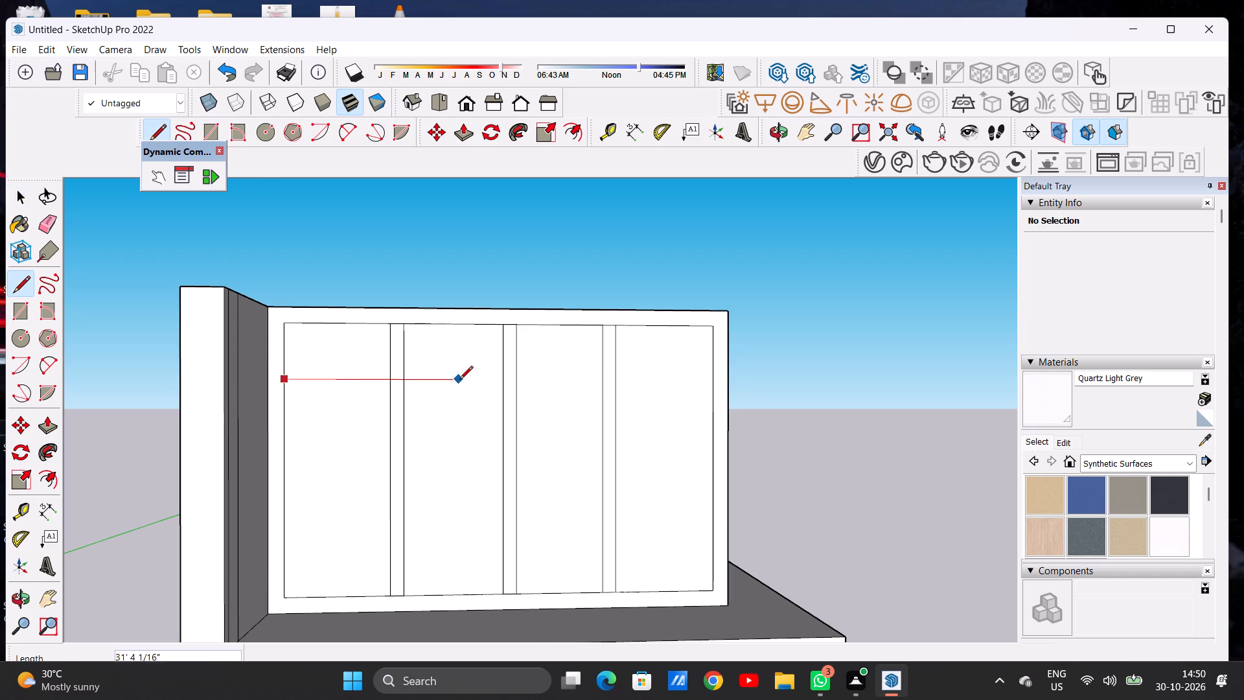
pyautogui.click(712, 377)
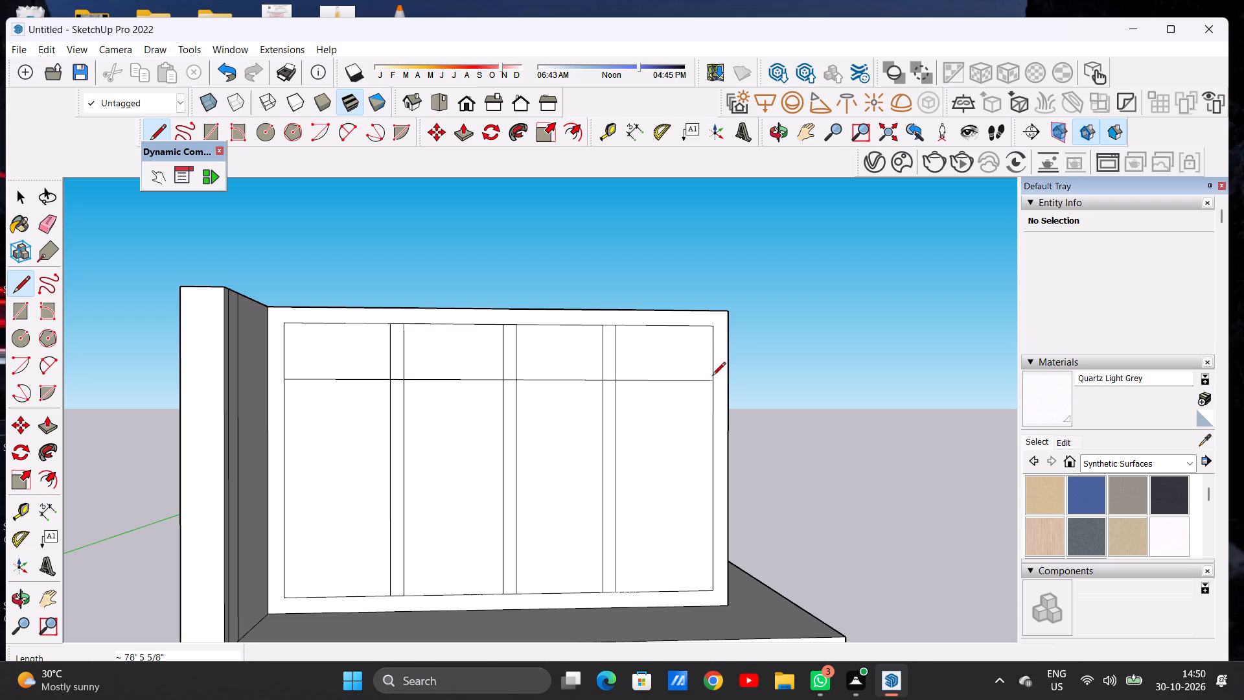
pyautogui.scroll(5, 288, 399)
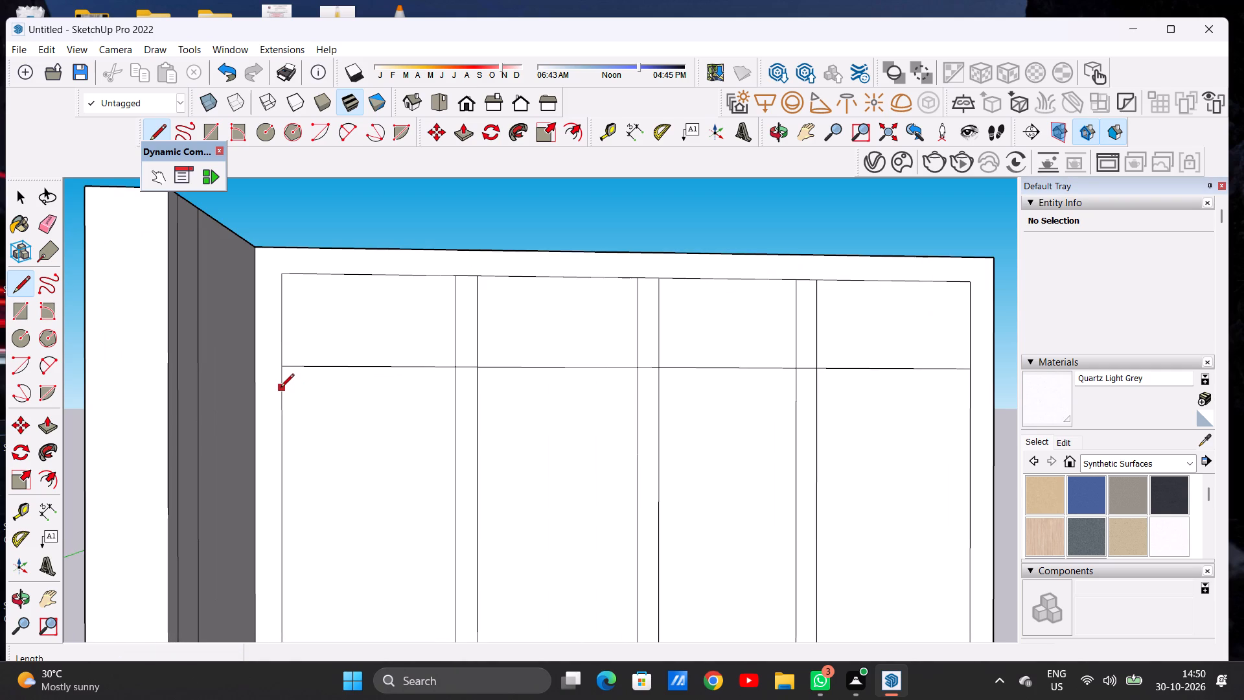
pyautogui.click(280, 387)
pyautogui.scroll(-14, 402, 394)
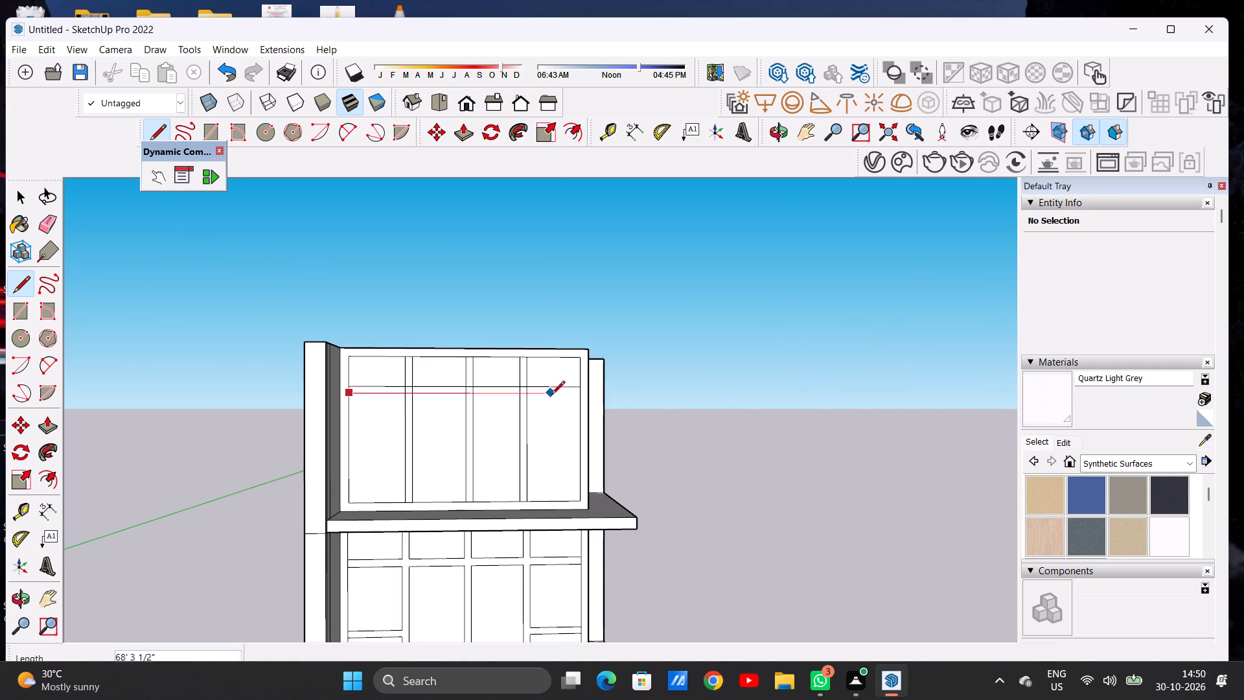
pyautogui.scroll(12, 559, 397)
pyautogui.click(608, 380)
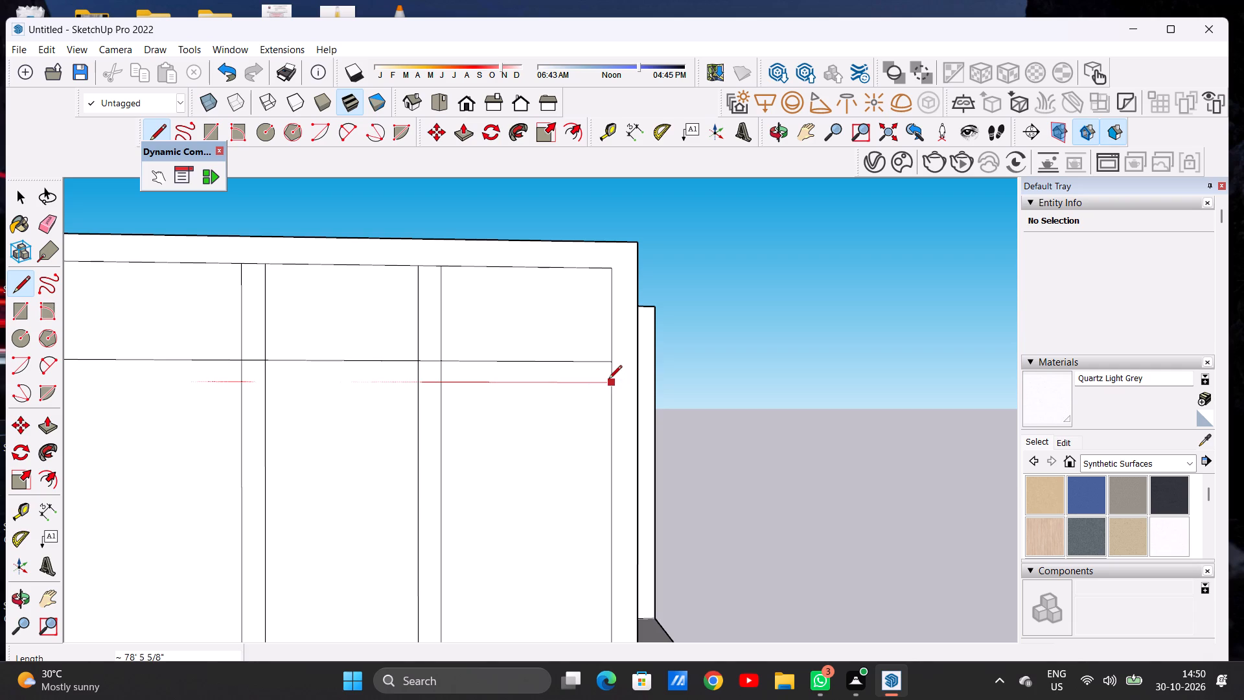
# Draw paired lower crossbar lines in the two outer columns, about 18' 10 1/2" long in the left and 18' 4 1/4" in the right.
pyautogui.scroll(-11, 594, 377)
pyautogui.scroll(4, 508, 432)
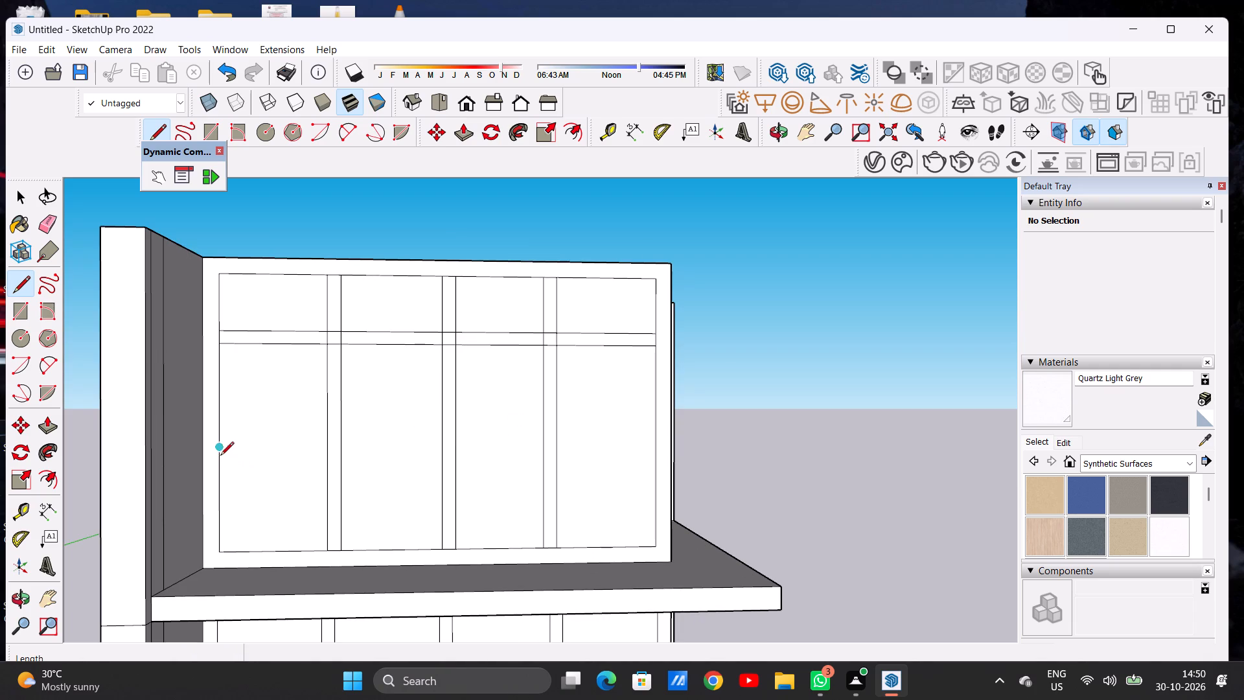
pyautogui.click(220, 457)
pyautogui.click(322, 459)
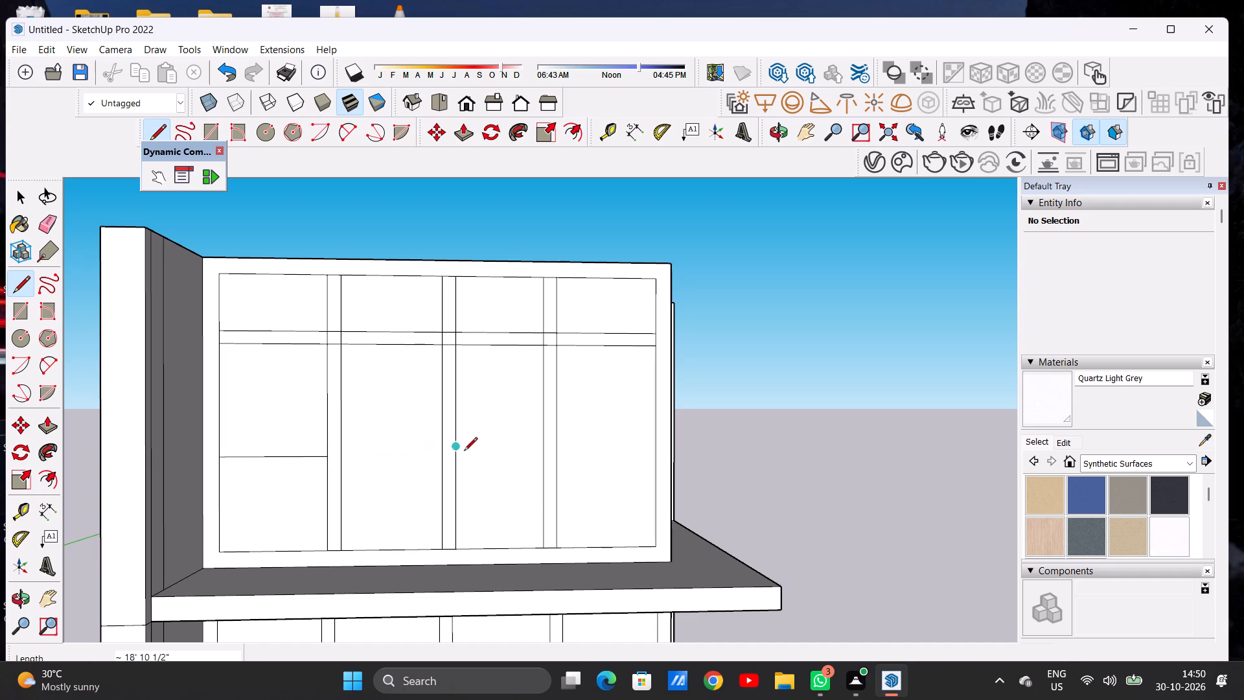
pyautogui.click(555, 457)
pyautogui.click(656, 456)
pyautogui.click(216, 472)
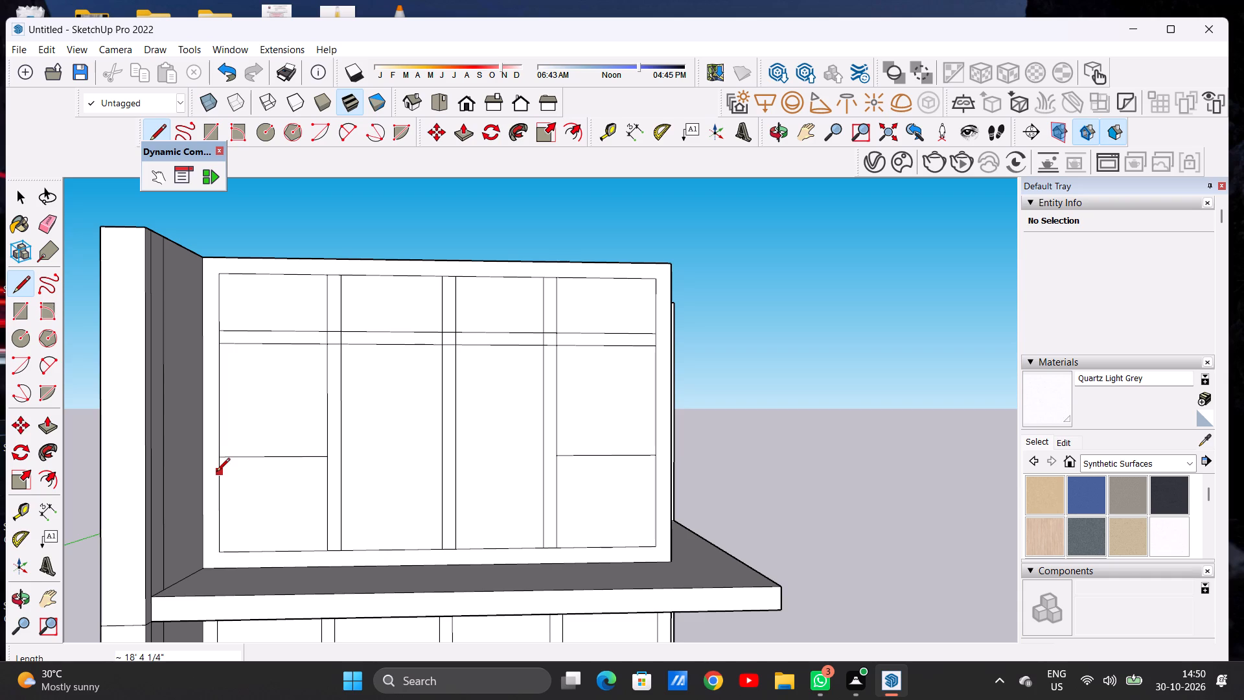
pyautogui.click(321, 476)
pyautogui.click(557, 476)
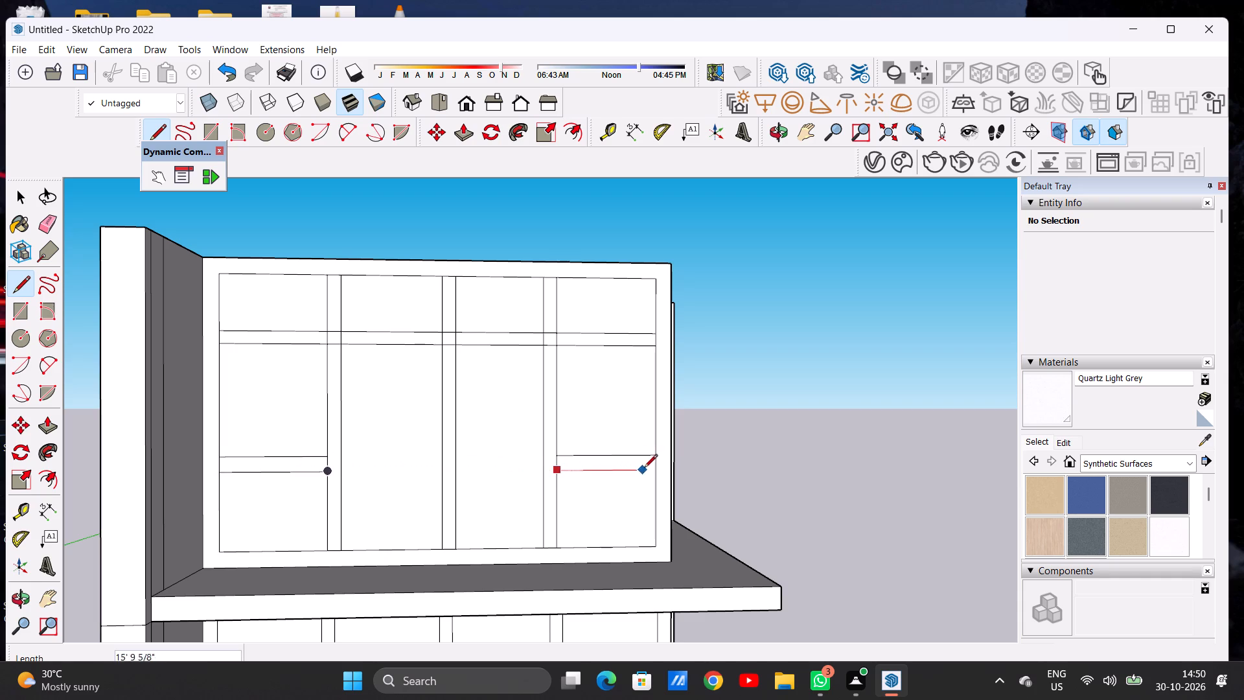
pyautogui.click(653, 469)
pyautogui.press('space')
# Erase the overlapping line segments where the upper crossbar crosses the leftmost mullion strip.
pyautogui.scroll(-4, 579, 489)
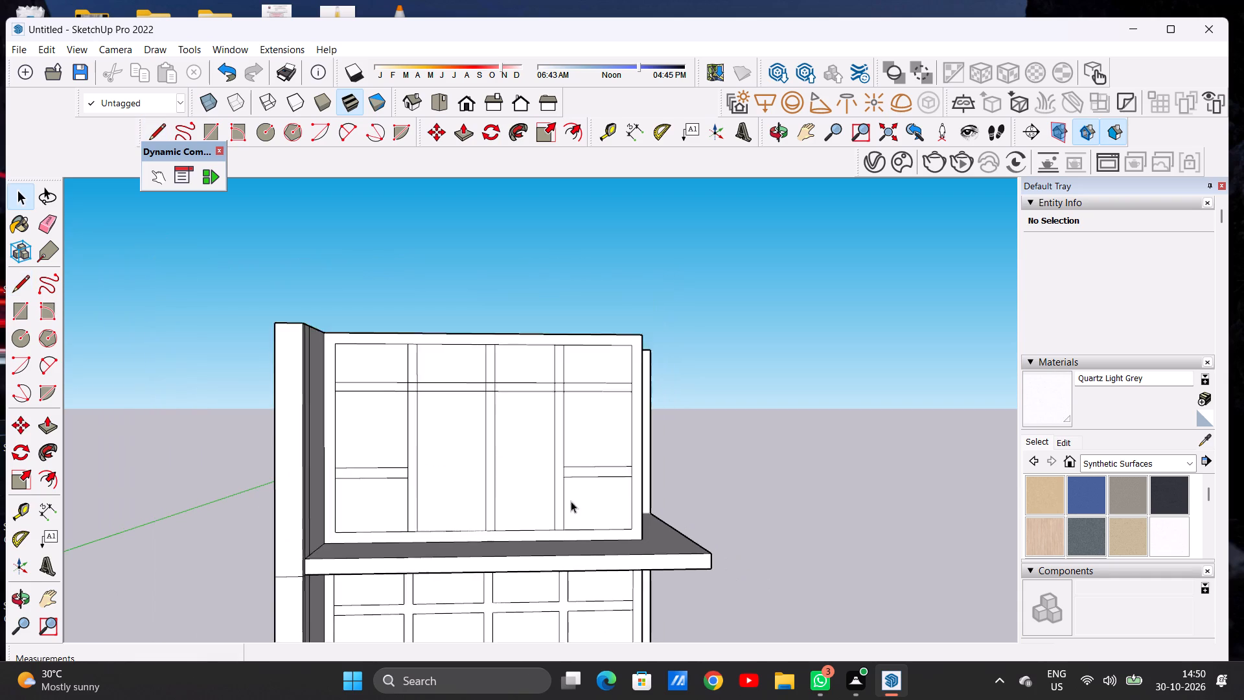
pyautogui.scroll(-2, 571, 501)
pyautogui.scroll(-5, 412, 490)
pyautogui.scroll(6, 453, 502)
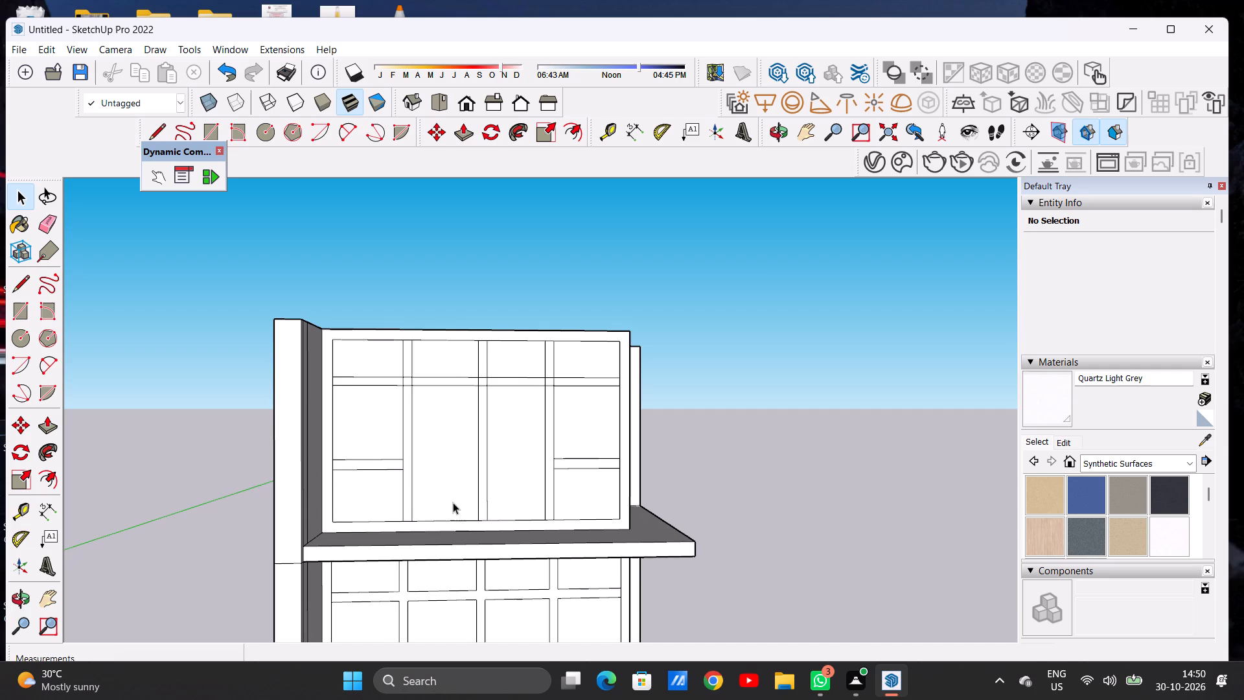
pyautogui.scroll(1, 453, 502)
pyautogui.scroll(-7, 432, 502)
pyautogui.scroll(2, 420, 450)
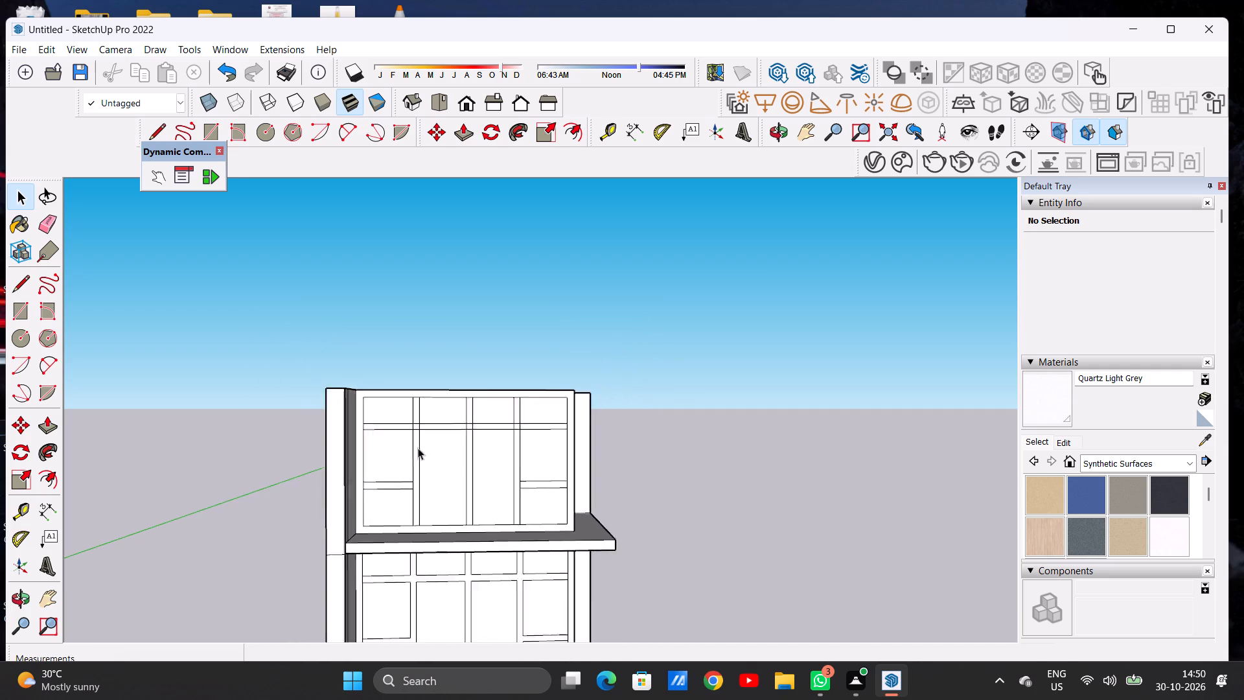
pyautogui.scroll(2, 418, 448)
pyautogui.scroll(-1, 416, 445)
pyautogui.scroll(16, 411, 407)
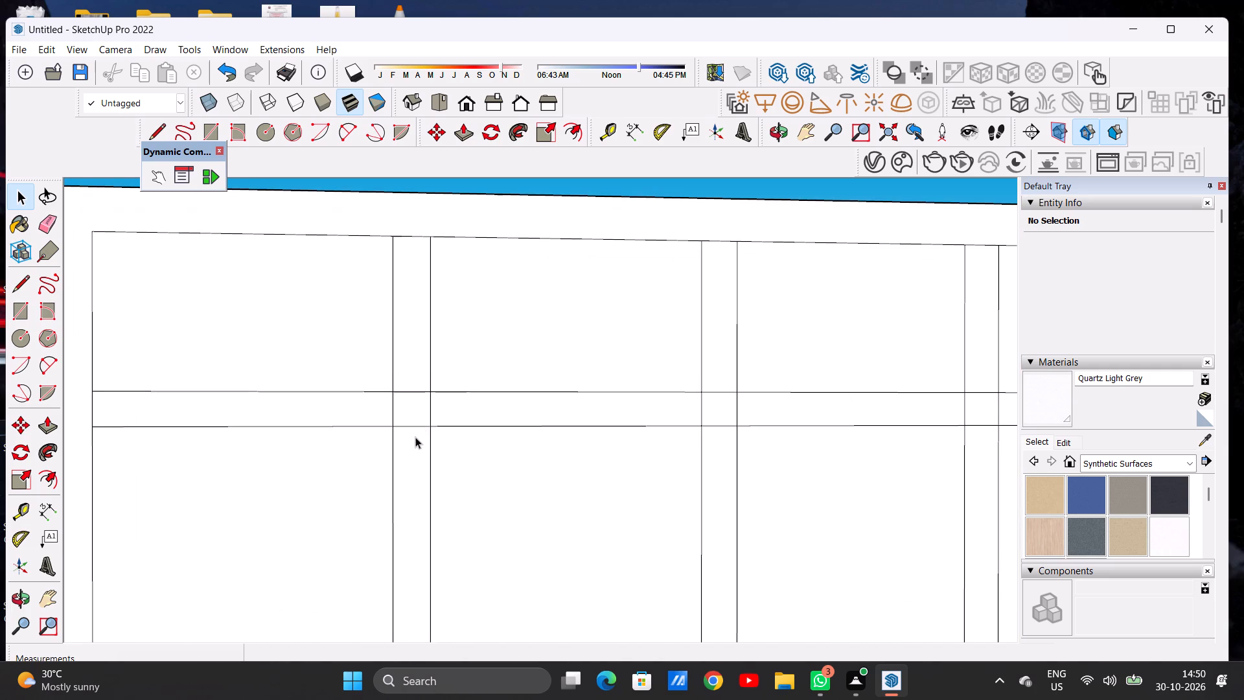
pyautogui.press('e')
pyautogui.moveTo(415, 386); pyautogui.dragTo(413, 397)
pyautogui.moveTo(413, 415); pyautogui.dragTo(413, 427)
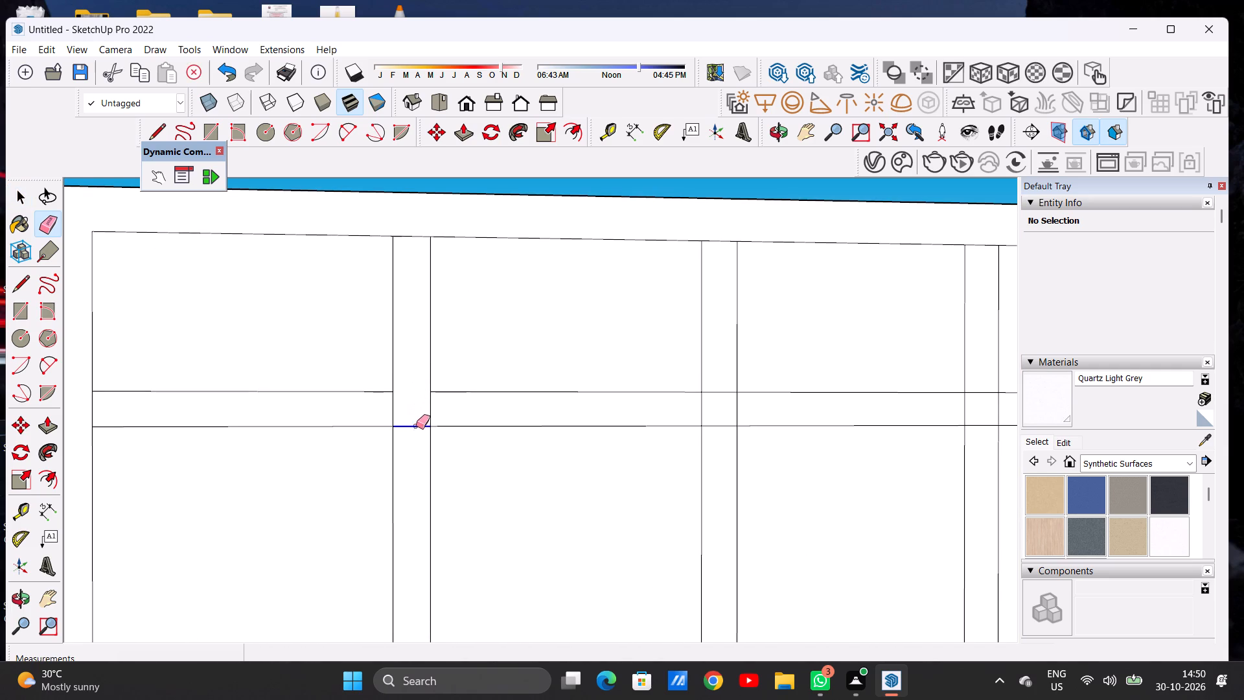
pyautogui.scroll(2, 420, 417)
pyautogui.scroll(-1, 420, 417)
pyautogui.scroll(3, 420, 417)
pyautogui.click(378, 408)
pyautogui.moveTo(444, 407); pyautogui.dragTo(433, 408)
# Erase the four overlapping line segments where the upper crossbar crosses the middle mullion strip.
pyautogui.scroll(-15, 409, 407)
pyautogui.scroll(6, 577, 403)
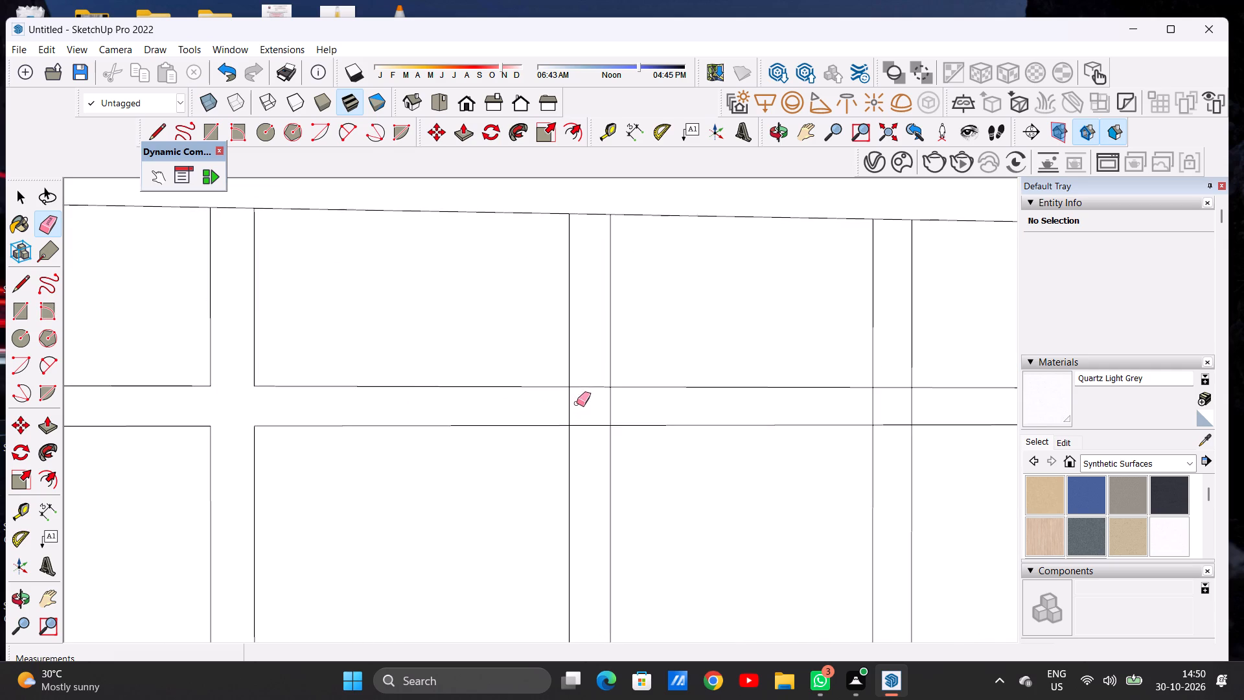
pyautogui.scroll(7, 578, 402)
pyautogui.moveTo(597, 369); pyautogui.dragTo(599, 390)
pyautogui.moveTo(588, 399); pyautogui.dragTo(560, 408)
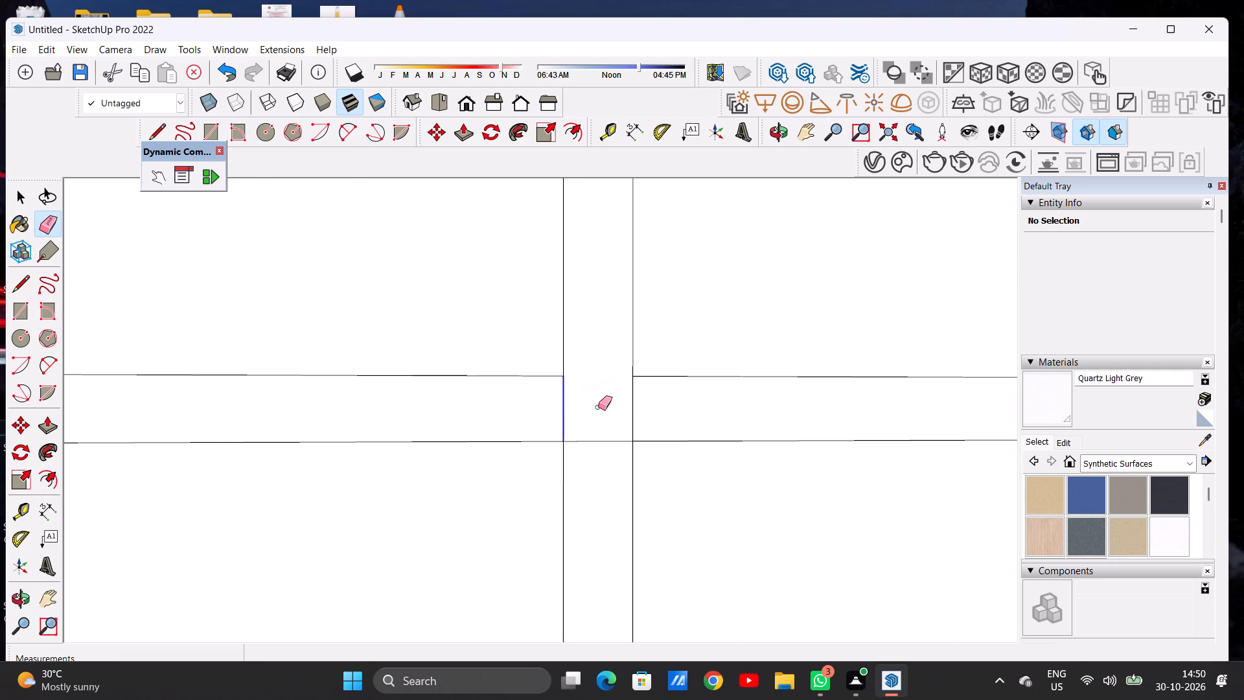
pyautogui.moveTo(600, 406); pyautogui.dragTo(643, 406)
pyautogui.moveTo(598, 423); pyautogui.dragTo(597, 445)
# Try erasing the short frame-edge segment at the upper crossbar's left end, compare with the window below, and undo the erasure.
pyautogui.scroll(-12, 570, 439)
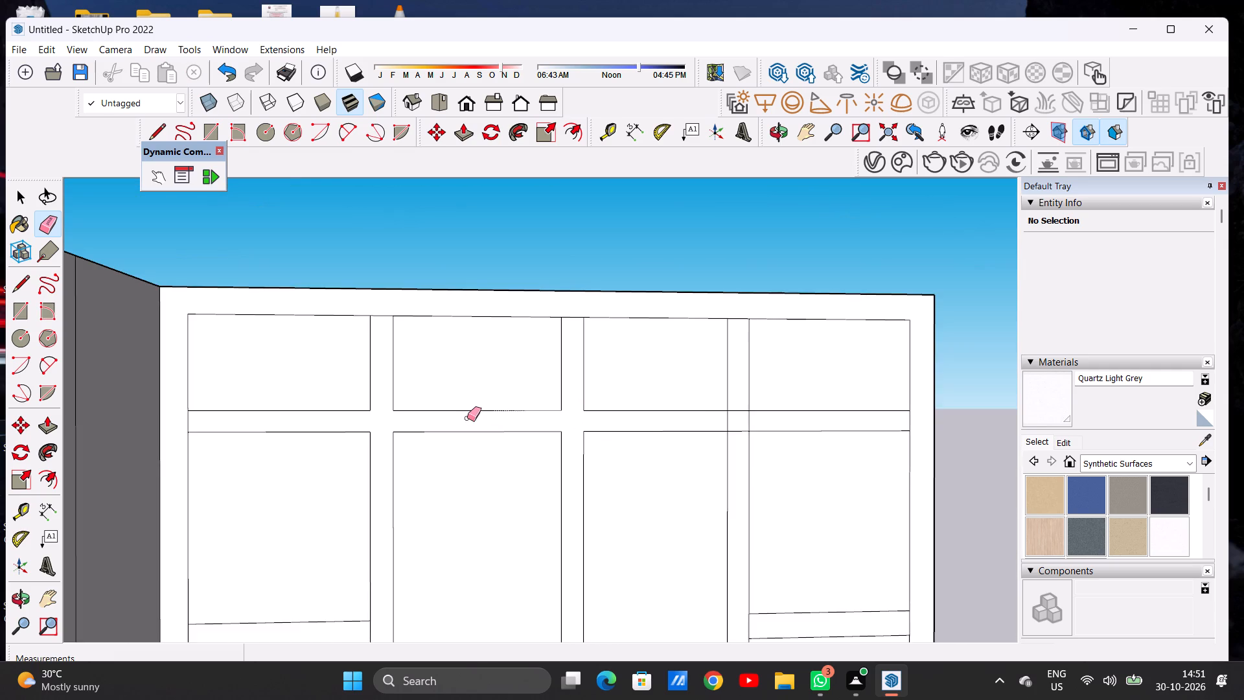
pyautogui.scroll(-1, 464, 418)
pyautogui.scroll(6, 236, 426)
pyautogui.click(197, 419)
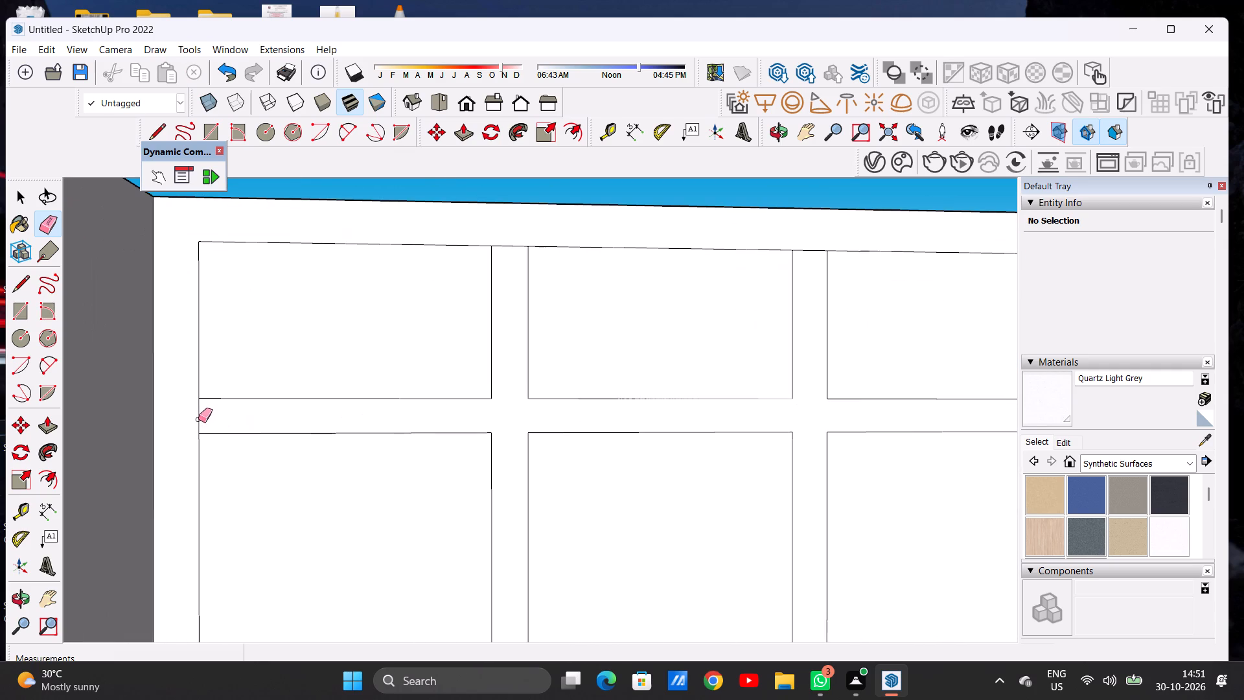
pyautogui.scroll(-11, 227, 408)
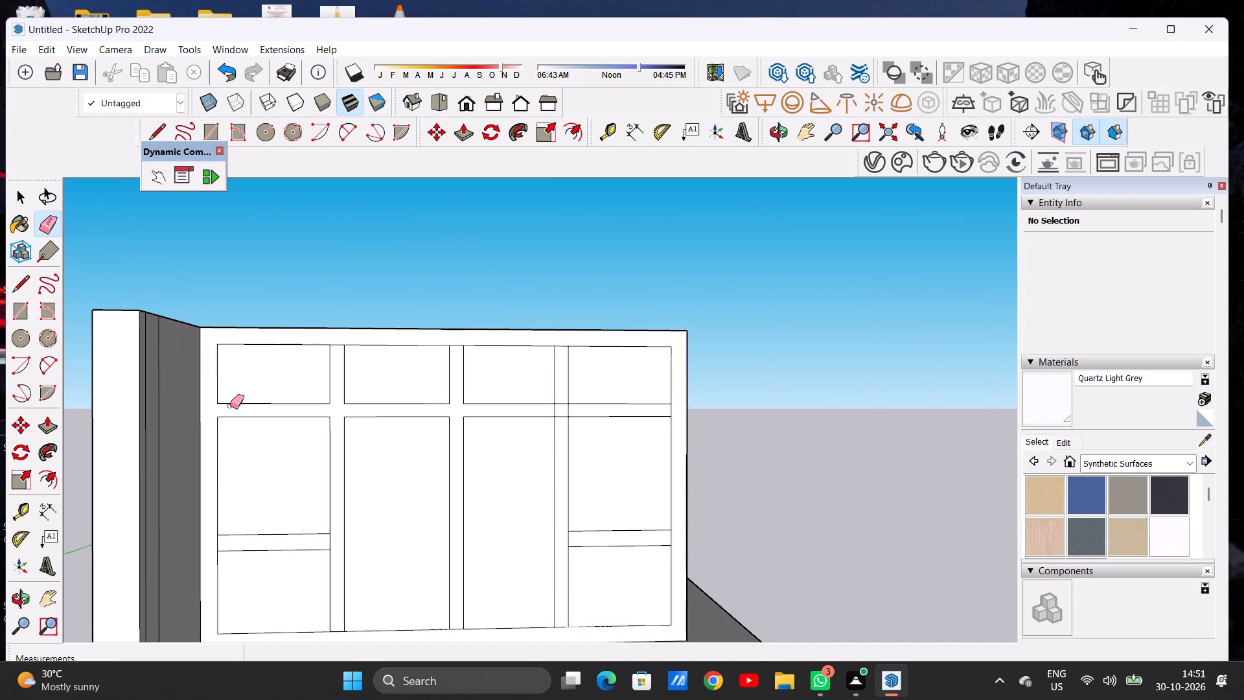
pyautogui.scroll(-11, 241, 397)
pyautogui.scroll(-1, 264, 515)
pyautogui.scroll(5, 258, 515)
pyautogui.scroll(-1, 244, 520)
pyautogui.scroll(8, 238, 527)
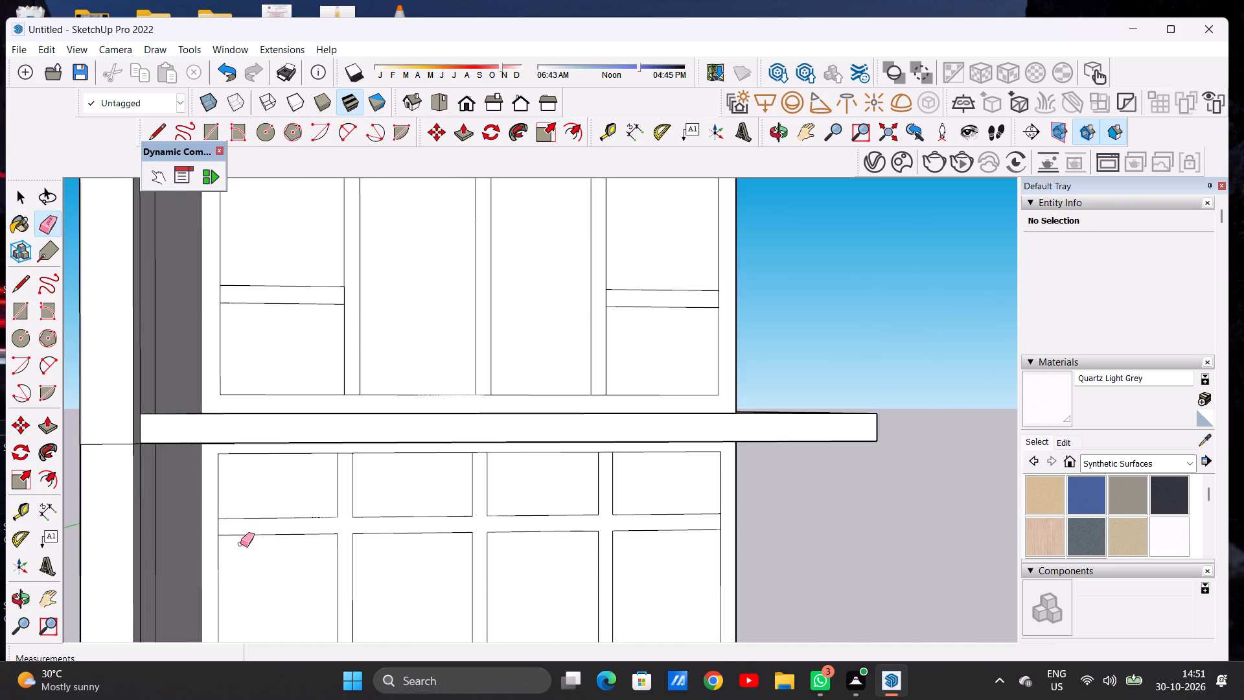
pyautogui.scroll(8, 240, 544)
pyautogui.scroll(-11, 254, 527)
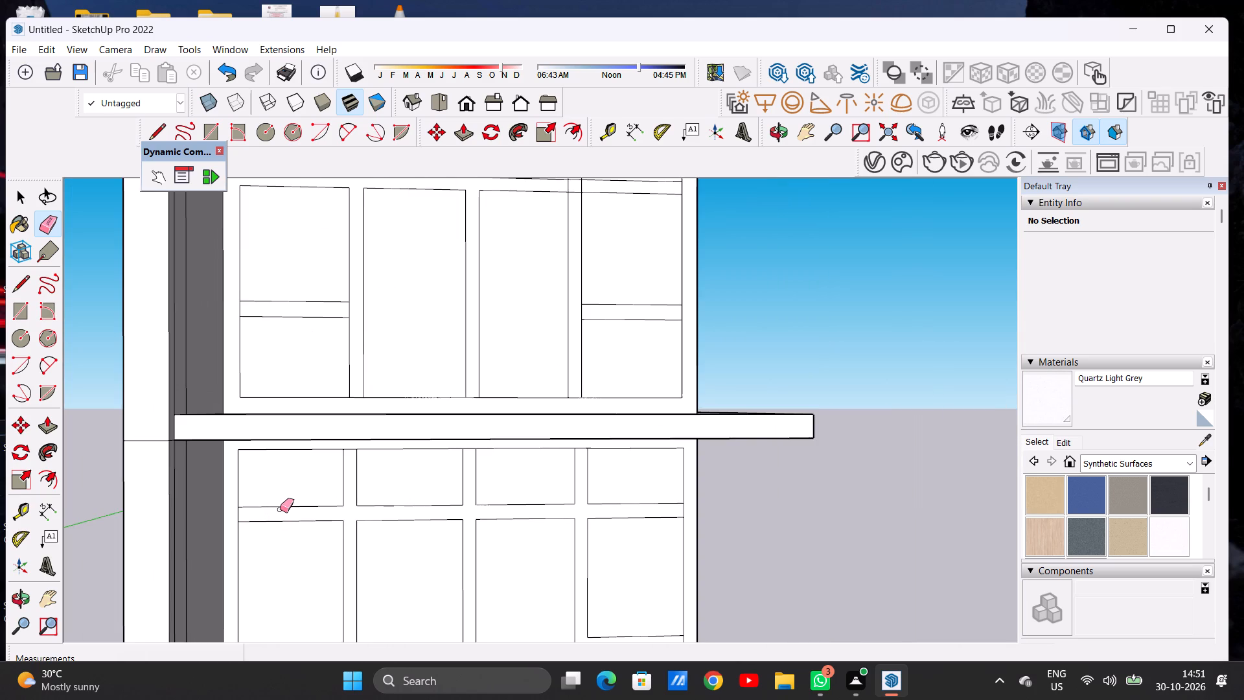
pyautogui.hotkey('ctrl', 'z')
# Erase the four overlapping line segments where the upper crossbar crosses the rightmost mullion strip.
pyautogui.scroll(-8, 286, 461)
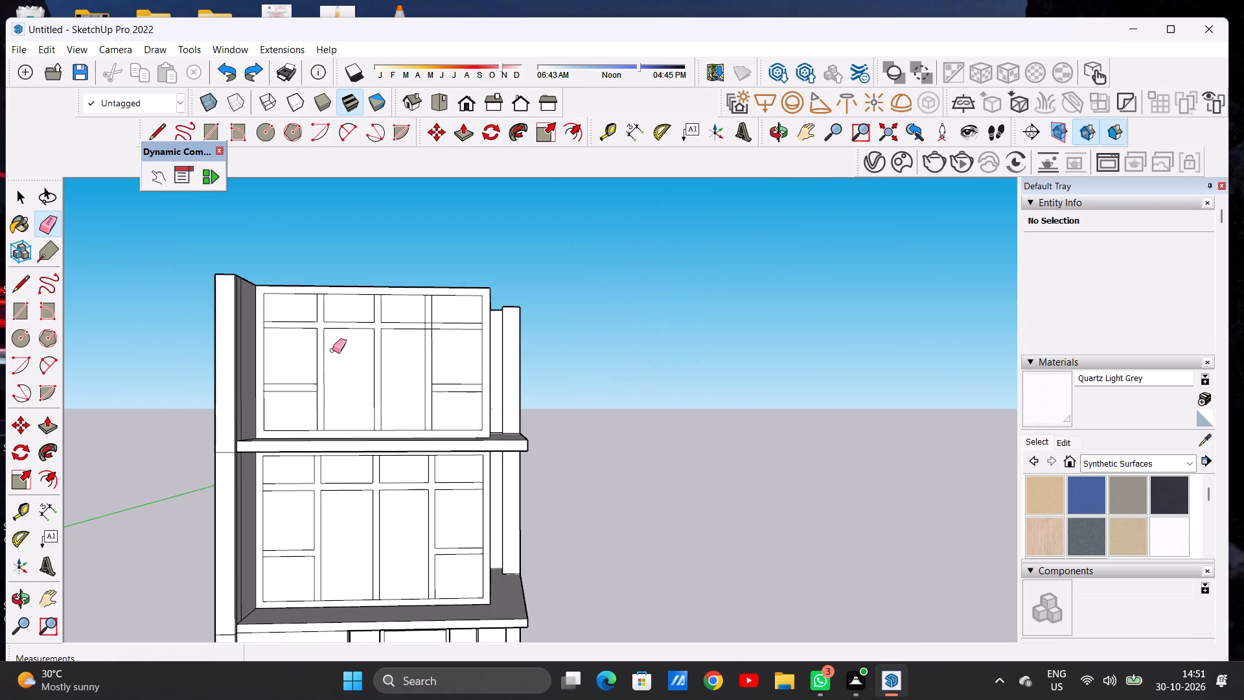
pyautogui.scroll(1, 328, 338)
pyautogui.scroll(-1, 328, 338)
pyautogui.scroll(5, 328, 338)
pyautogui.scroll(-1, 397, 332)
pyautogui.scroll(11, 397, 332)
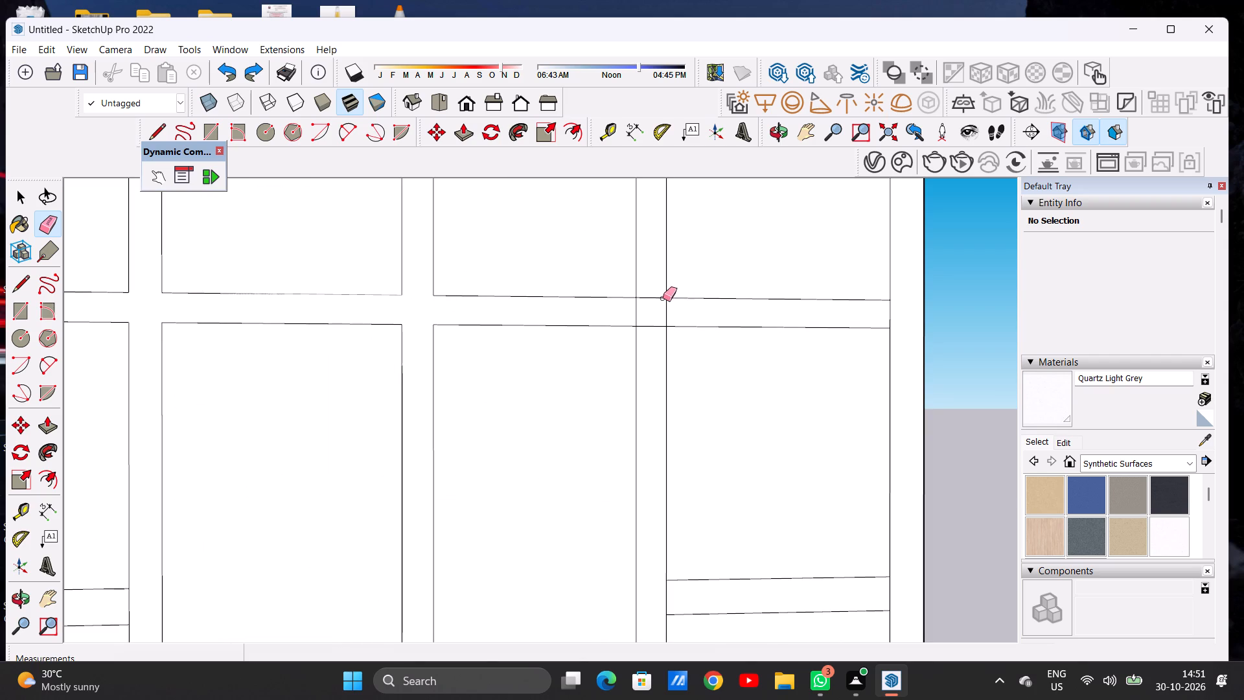
pyautogui.moveTo(652, 294); pyautogui.dragTo(652, 301)
pyautogui.moveTo(654, 318); pyautogui.dragTo(652, 328)
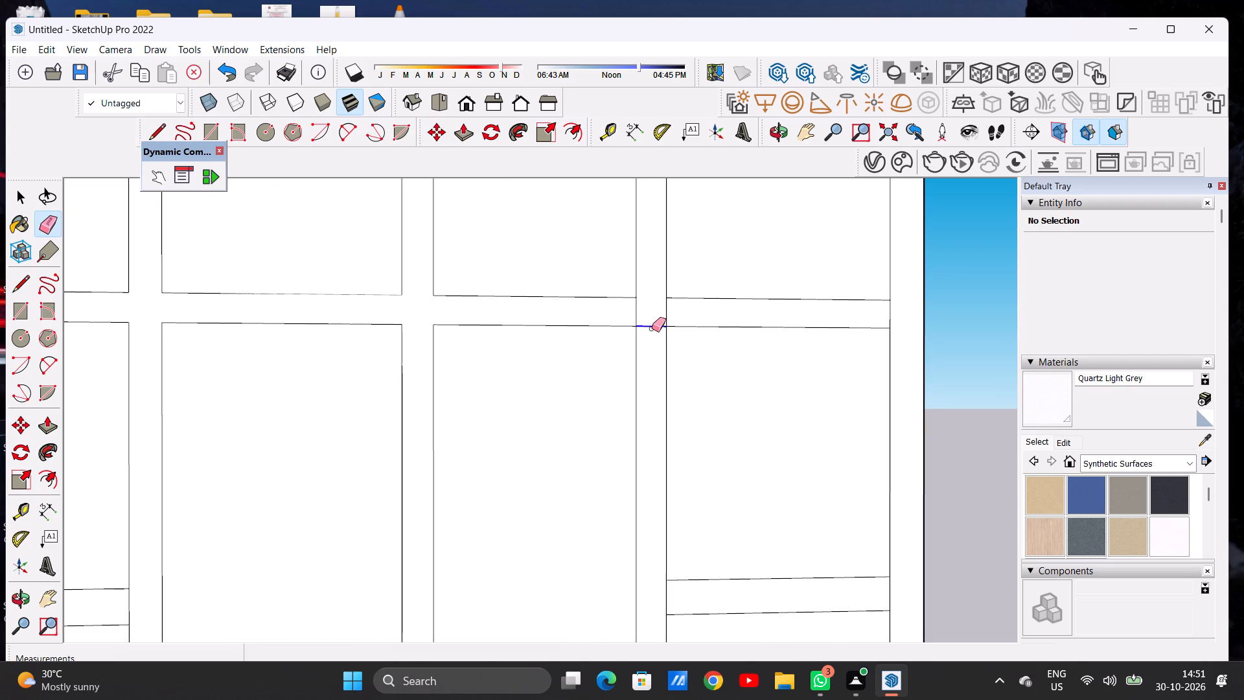
pyautogui.moveTo(643, 316); pyautogui.dragTo(631, 314)
pyautogui.moveTo(670, 308); pyautogui.dragTo(663, 309)
# Erase the mullion edge segments where the lower crossbars in the right and left outer columns meet the mullion strips.
pyautogui.scroll(-13, 622, 328)
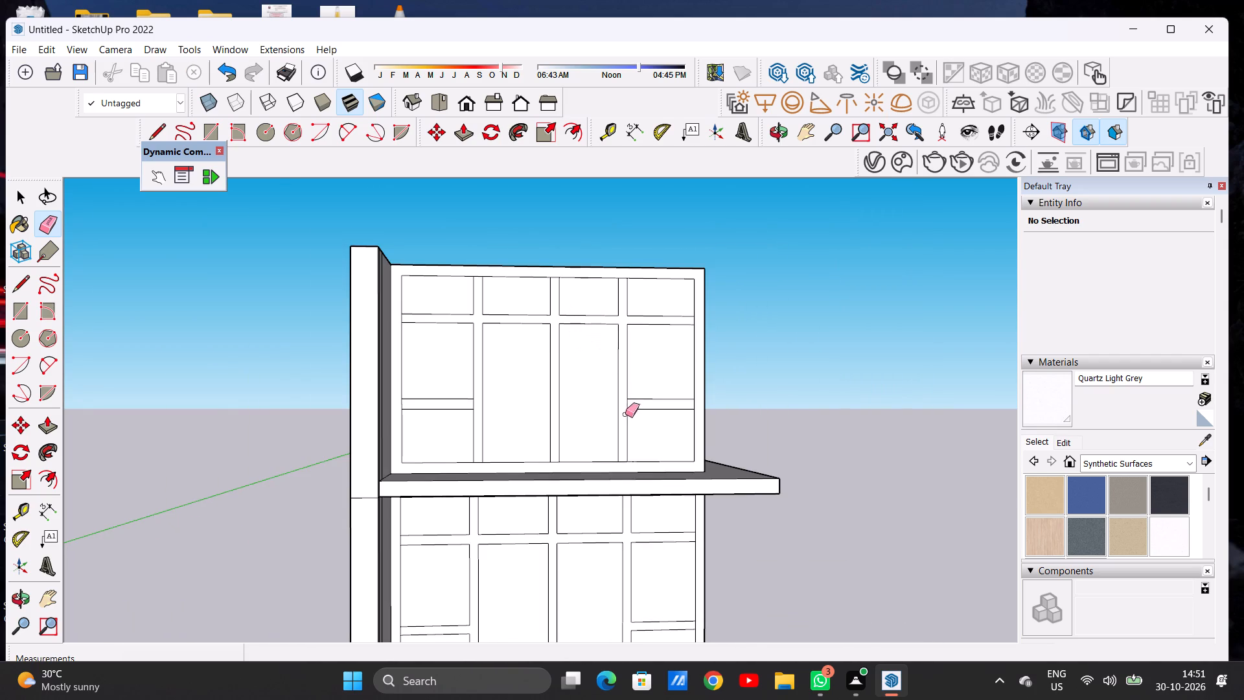
pyautogui.scroll(13, 625, 415)
pyautogui.moveTo(630, 391); pyautogui.dragTo(623, 394)
pyautogui.scroll(-8, 638, 386)
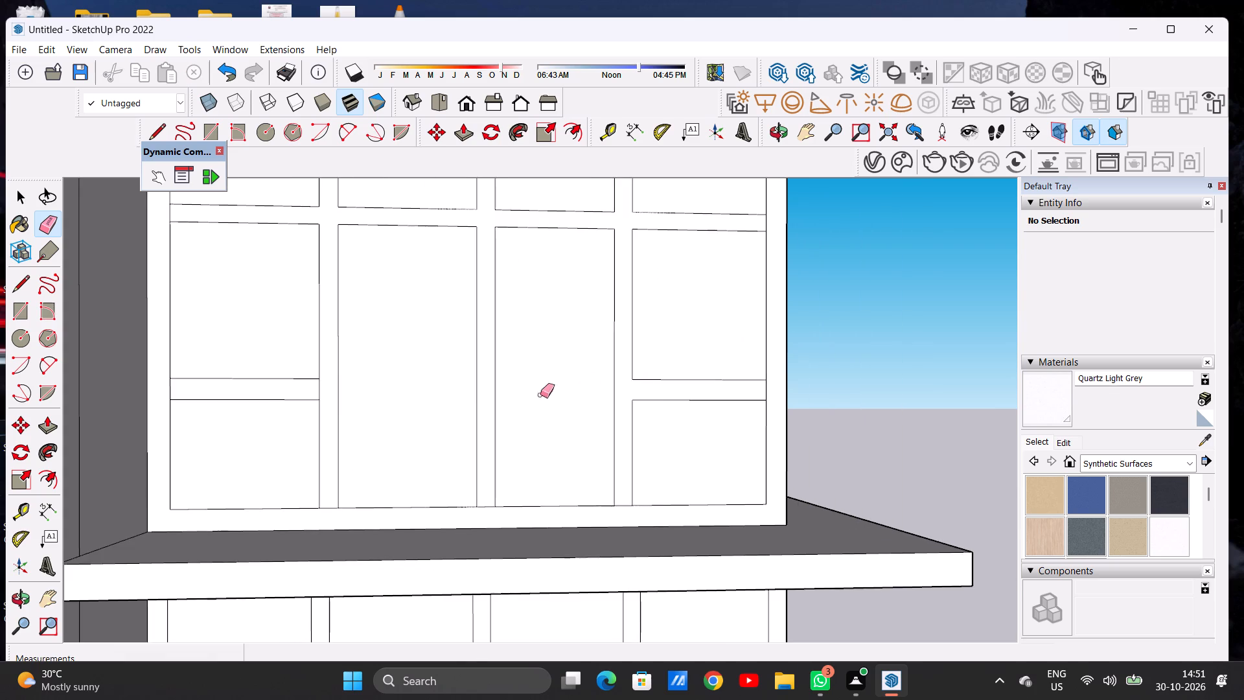
pyautogui.scroll(7, 316, 404)
pyautogui.moveTo(314, 371); pyautogui.dragTo(338, 373)
pyautogui.scroll(-7, 356, 404)
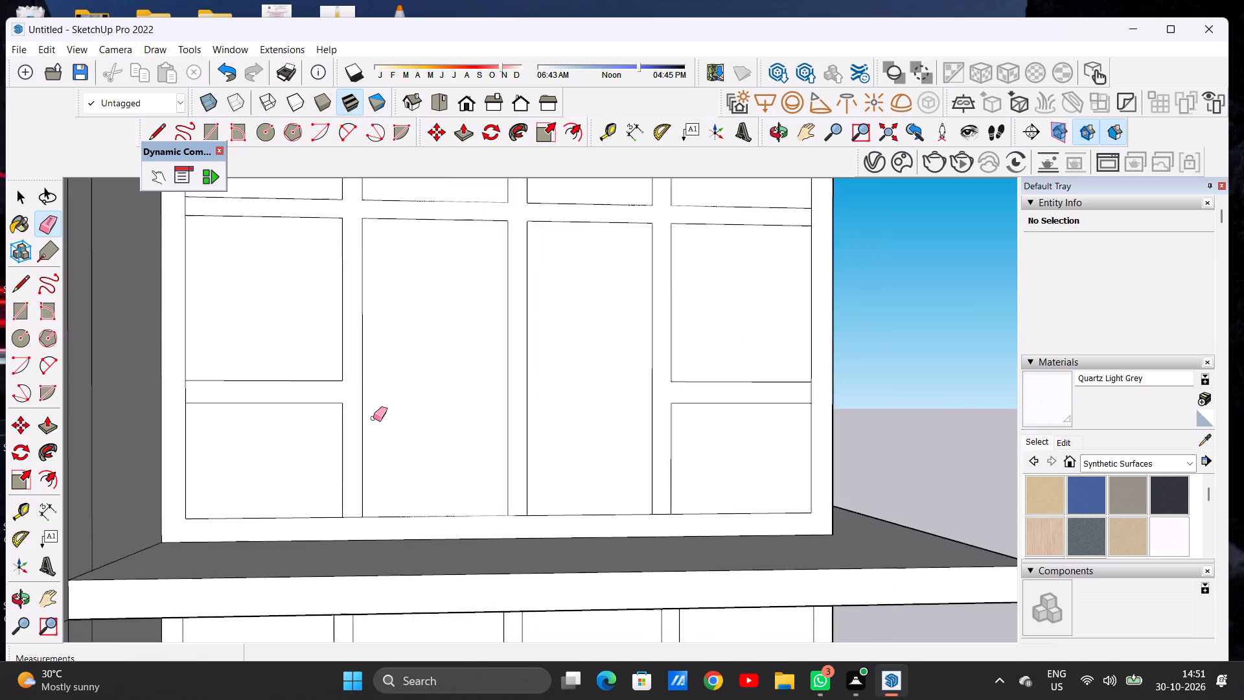
# Examine the top-level window grid against the storey below and within the whole tower.
pyautogui.scroll(-12, 373, 418)
pyautogui.press('space')
pyautogui.scroll(-4, 395, 423)
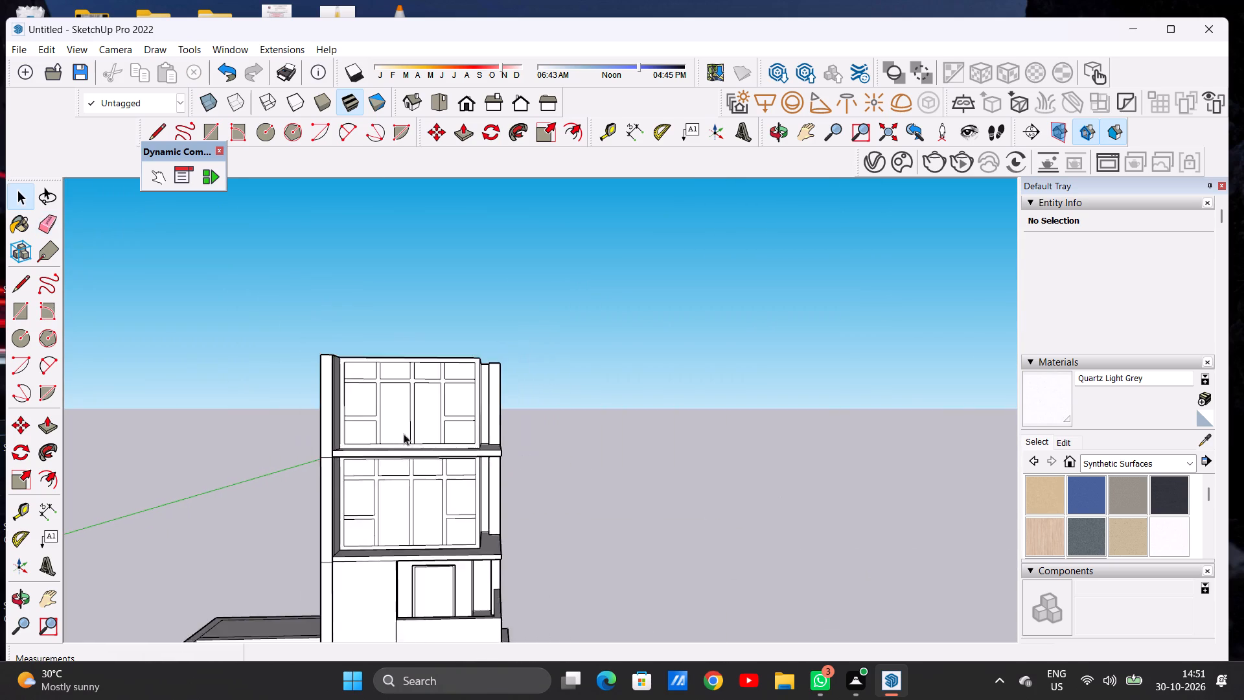
pyautogui.scroll(-3, 404, 434)
pyautogui.moveTo(455, 406); pyautogui.dragTo(446, 405, button='middle')
pyautogui.scroll(4, 413, 375)
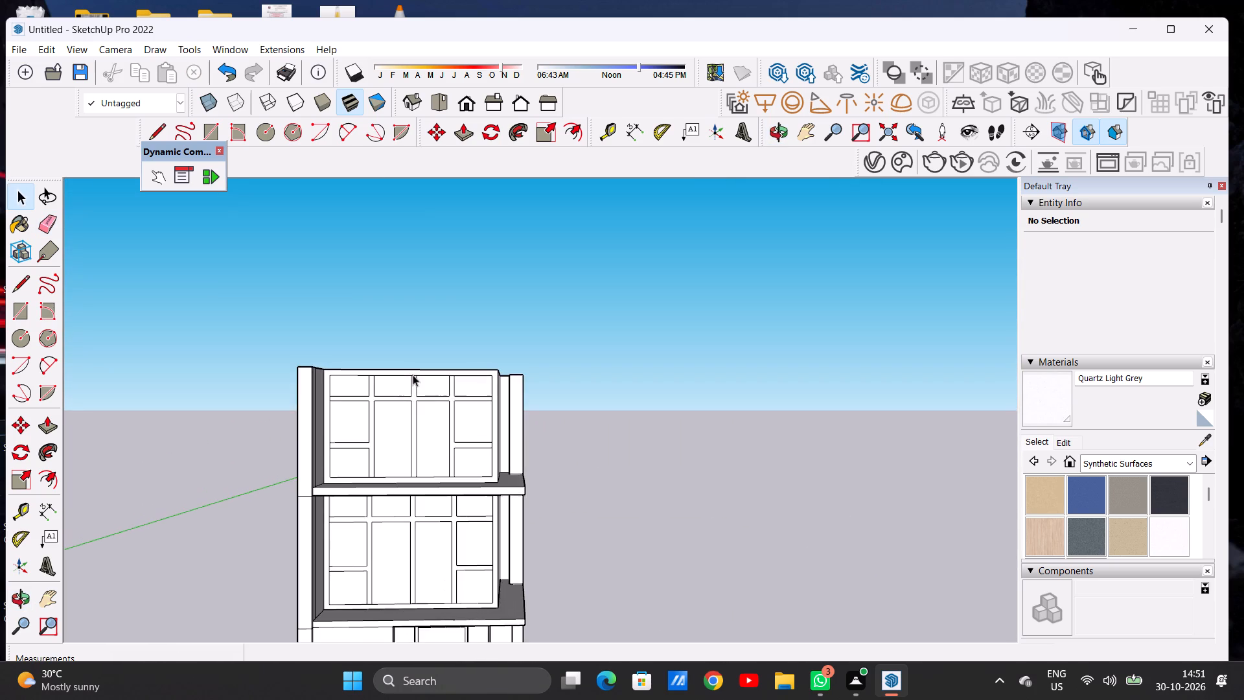
pyautogui.scroll(-5, 478, 408)
pyautogui.moveTo(483, 409); pyautogui.dragTo(452, 438, button='middle')
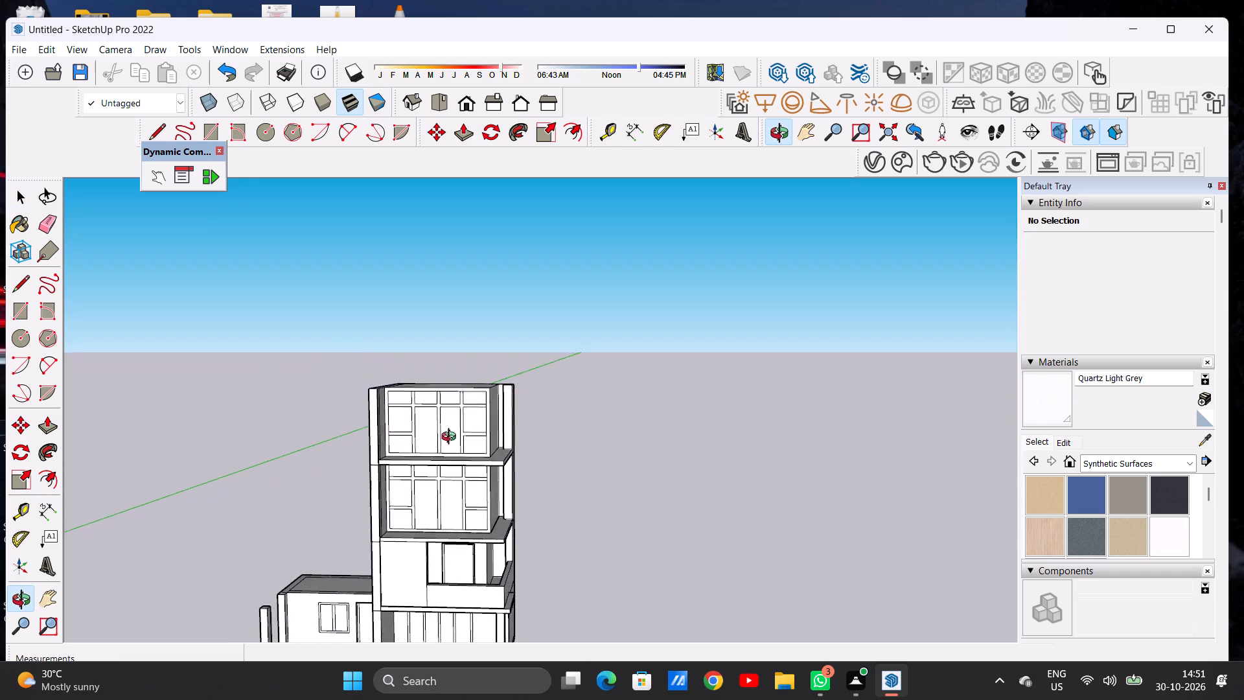
# Push/Pull the top-level room's roof face up about 3' 10" to form a roof slab.
pyautogui.moveTo(452, 438); pyautogui.dragTo(264, 522, button='middle')
pyautogui.scroll(6, 530, 322)
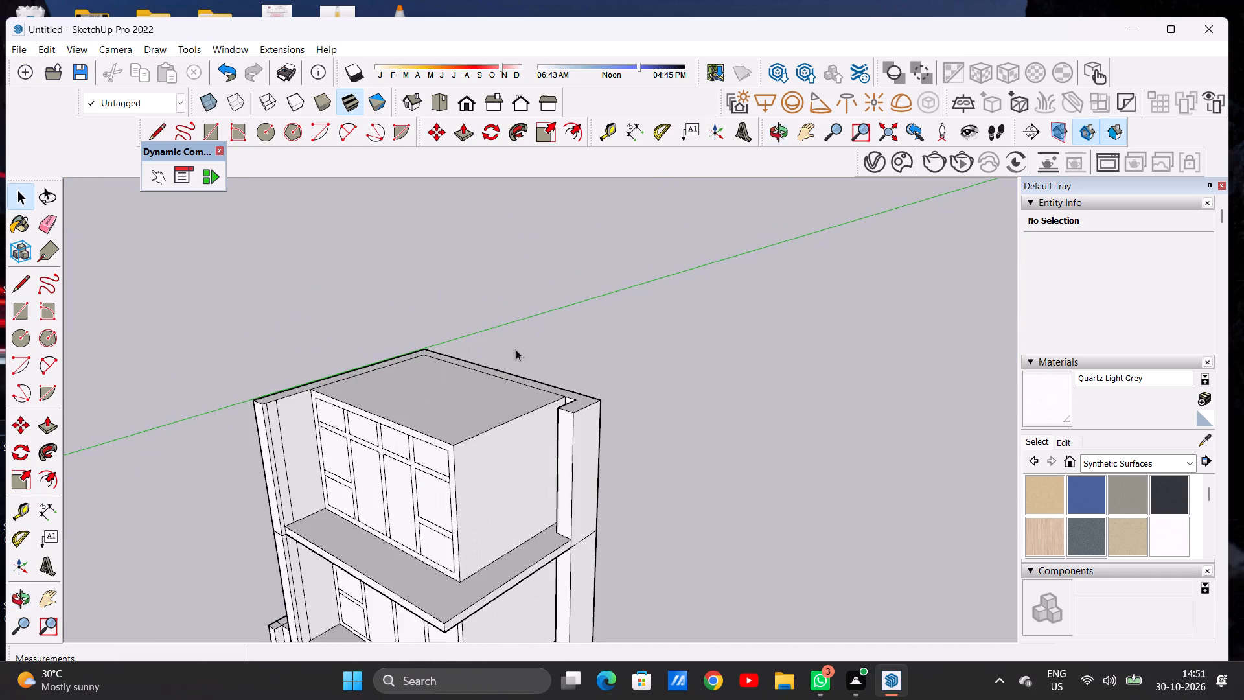
pyautogui.press('space')
pyautogui.scroll(3, 527, 409)
pyautogui.scroll(-1, 527, 409)
pyautogui.scroll(2, 527, 409)
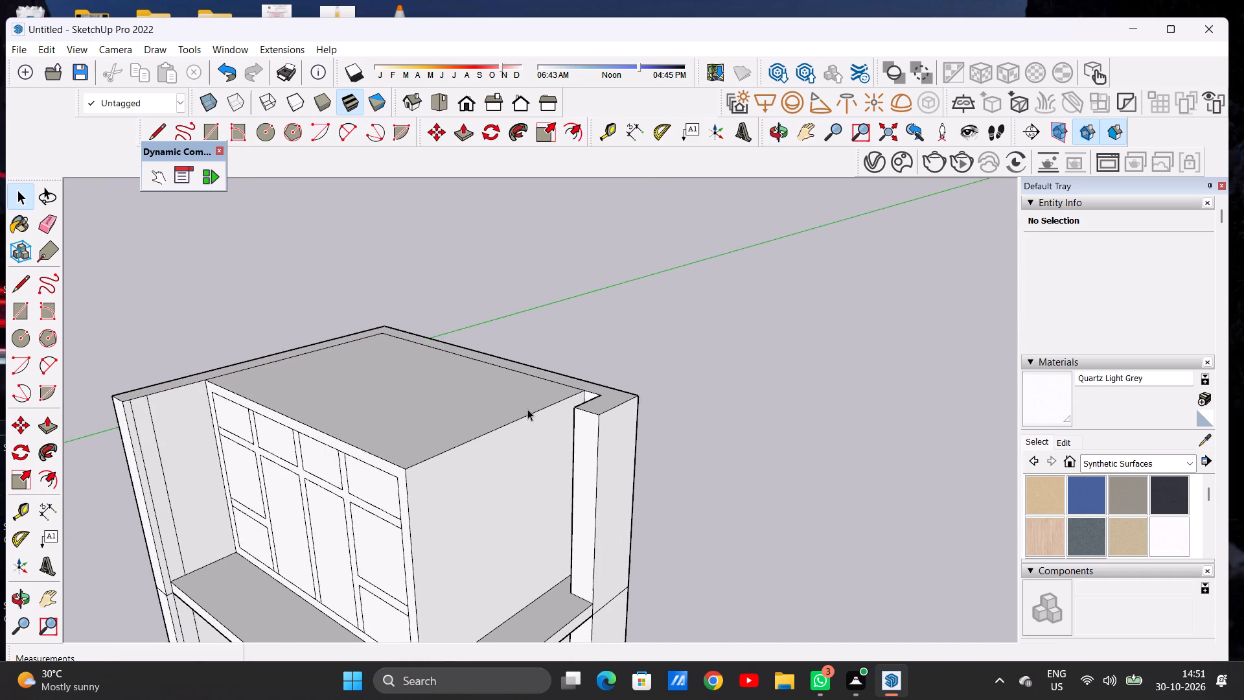
pyautogui.press('p')
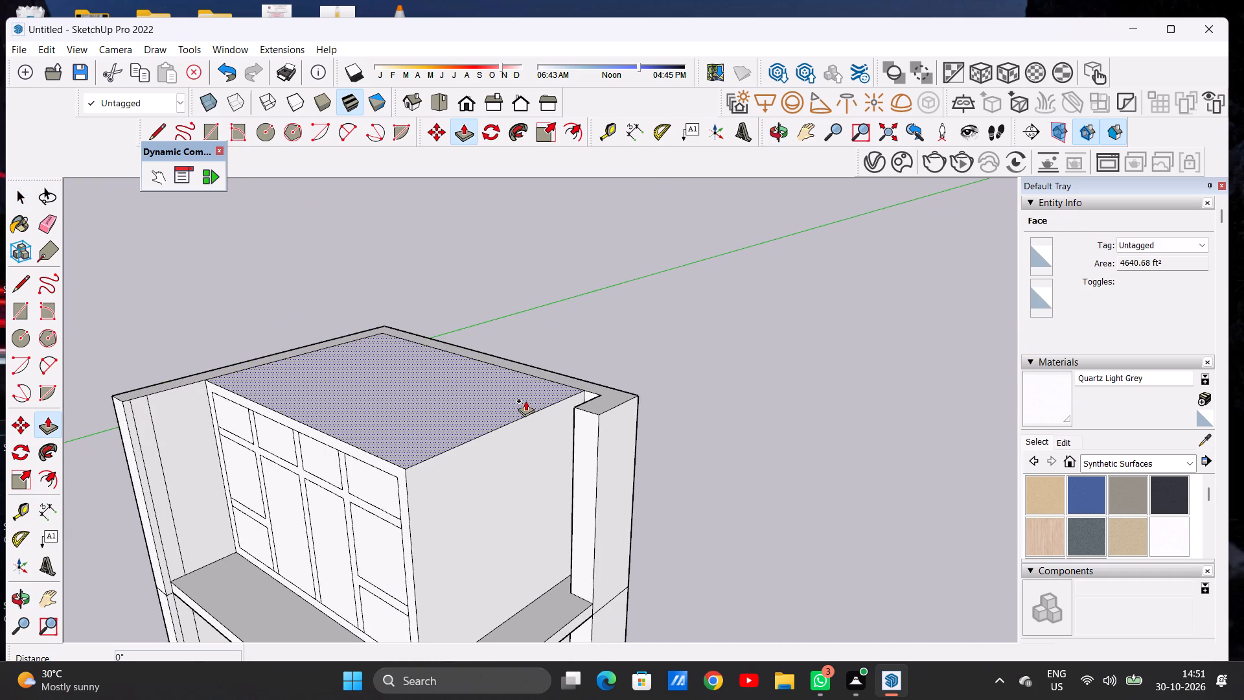
pyautogui.click(525, 401)
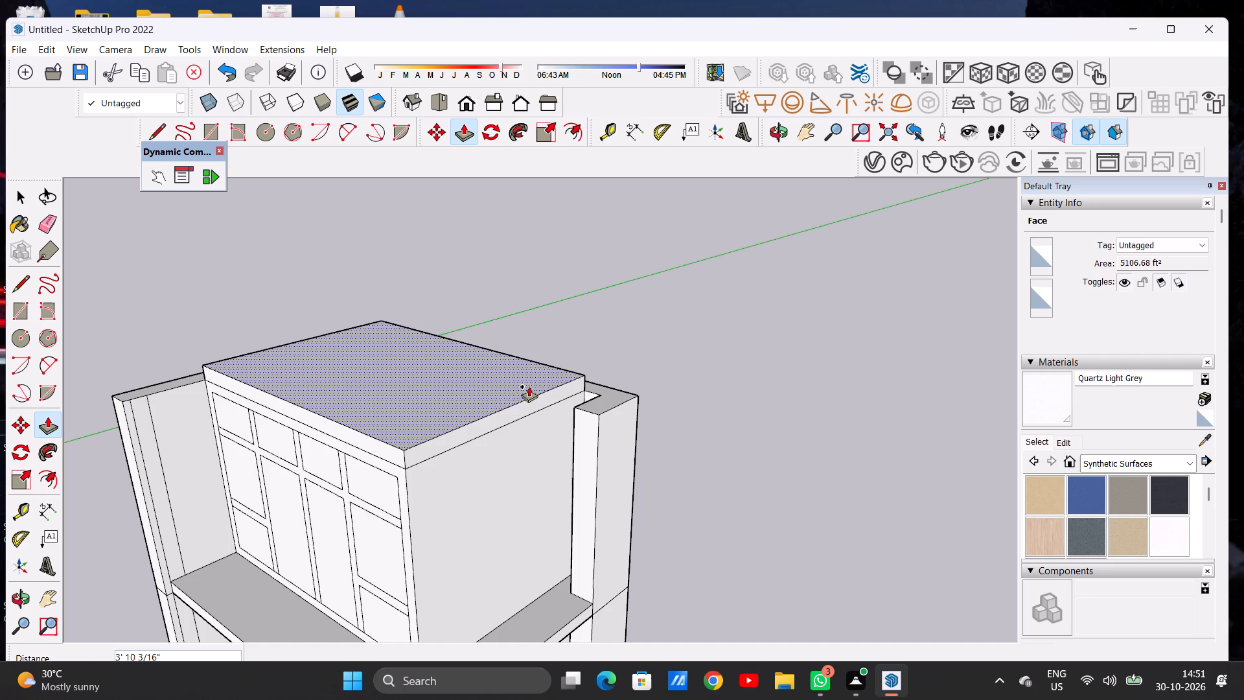
pyautogui.click(529, 386)
pyautogui.press('space')
# Push/Pull the roof slab's side face outward about 5' 4 5/8" to the corner of the adjacent column.
pyautogui.write('P')
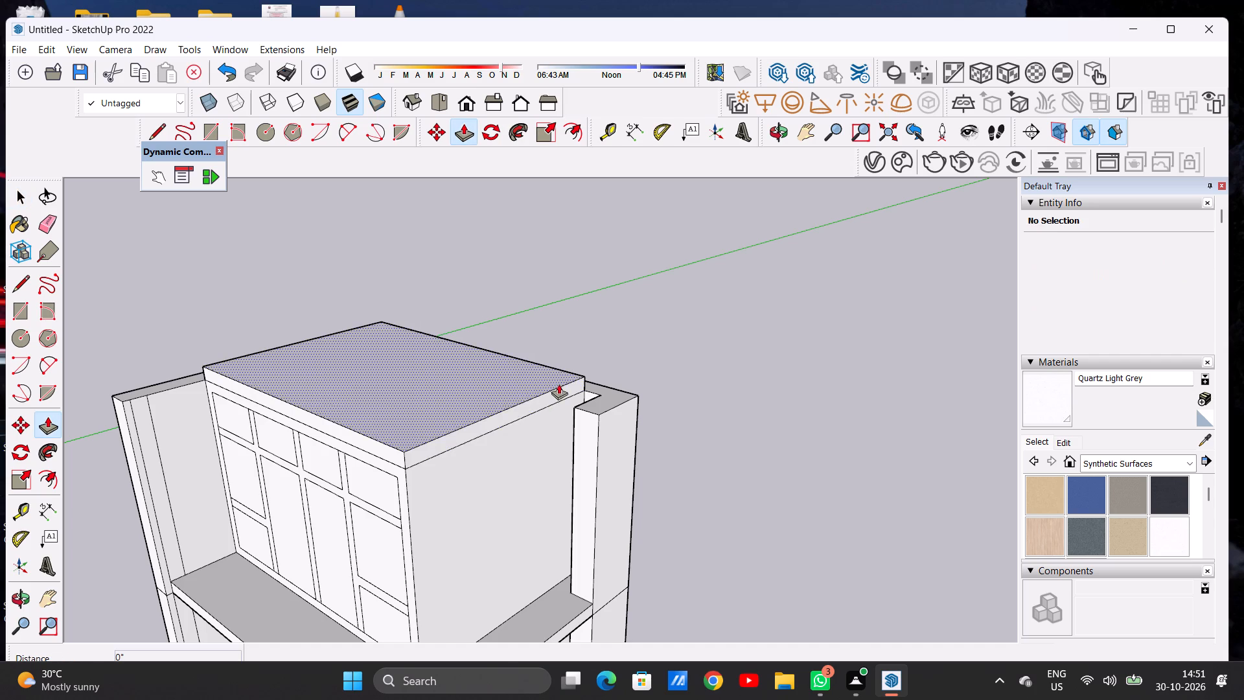
pyautogui.scroll(2, 563, 381)
pyautogui.scroll(-1, 565, 381)
pyautogui.scroll(5, 568, 382)
pyautogui.click(580, 383)
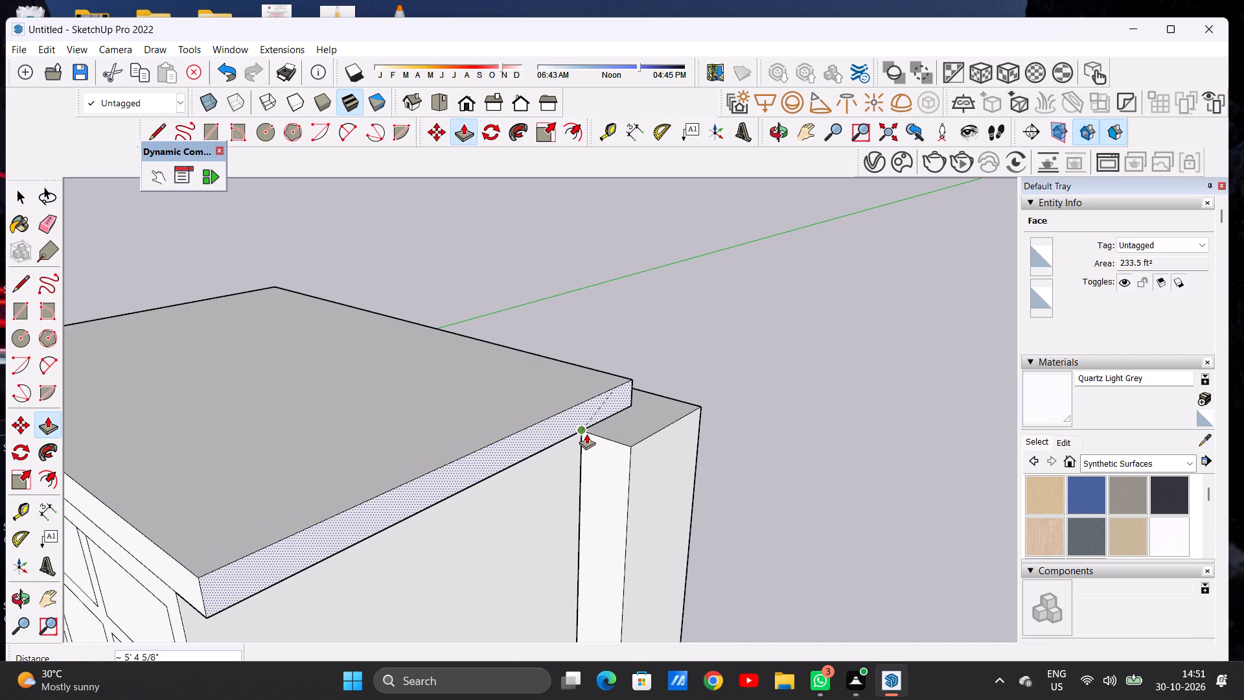
pyautogui.click(586, 434)
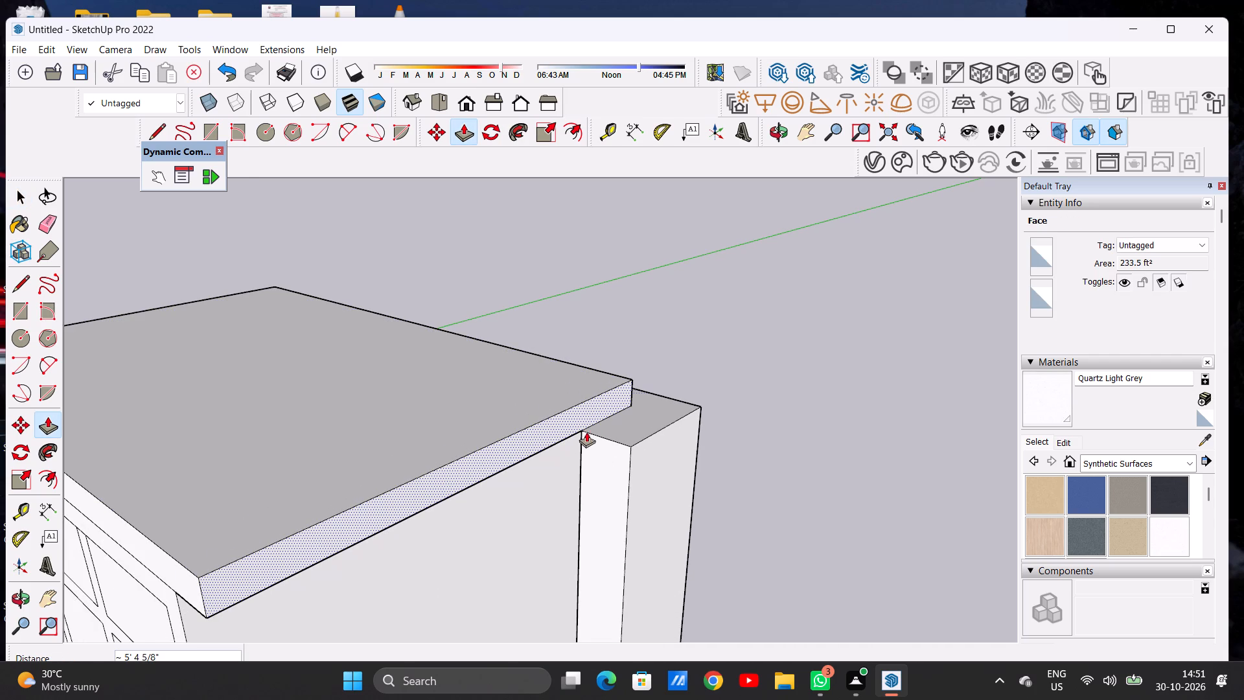
# Push/Pull the roof slab's front face forward about 19' 9 5/16" to align with the front edge of the floor slab below.
pyautogui.scroll(-7, 630, 373)
pyautogui.moveTo(558, 410); pyautogui.dragTo(534, 421, button='middle')
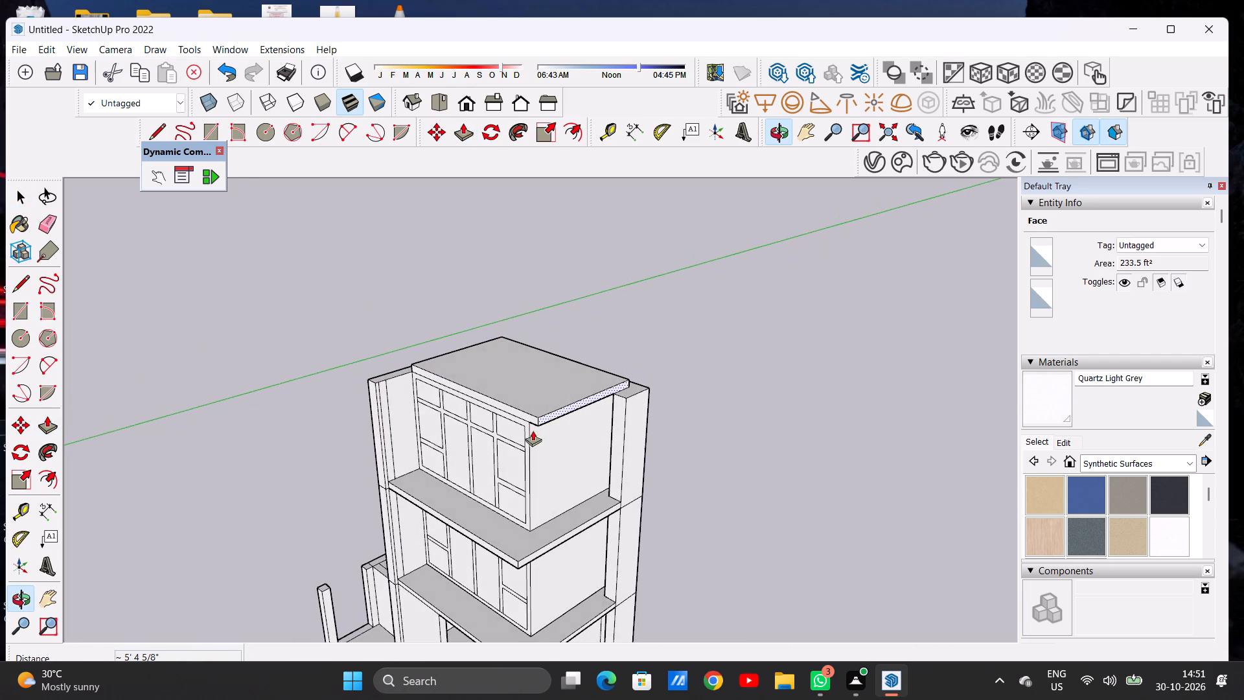
pyautogui.scroll(1, 530, 439)
pyautogui.scroll(-1, 530, 439)
pyautogui.scroll(6, 530, 439)
pyautogui.scroll(-1, 533, 397)
pyautogui.scroll(4, 533, 397)
pyautogui.click(543, 414)
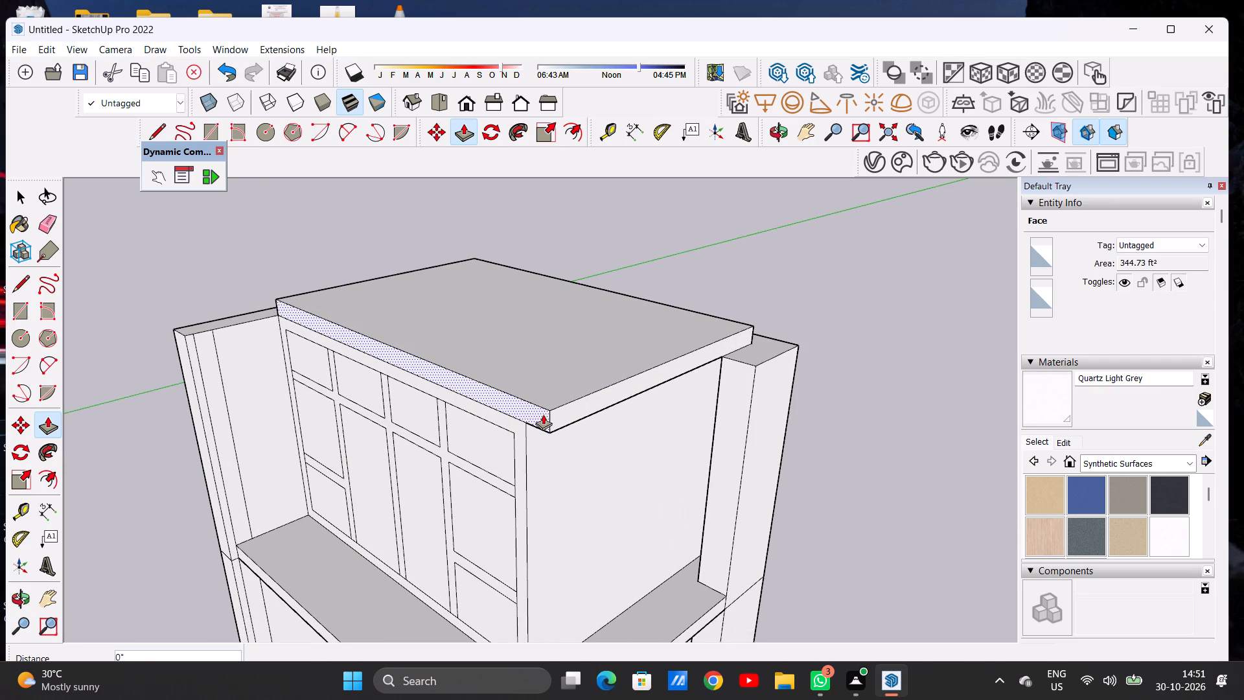
pyautogui.scroll(-11, 506, 410)
pyautogui.scroll(3, 505, 546)
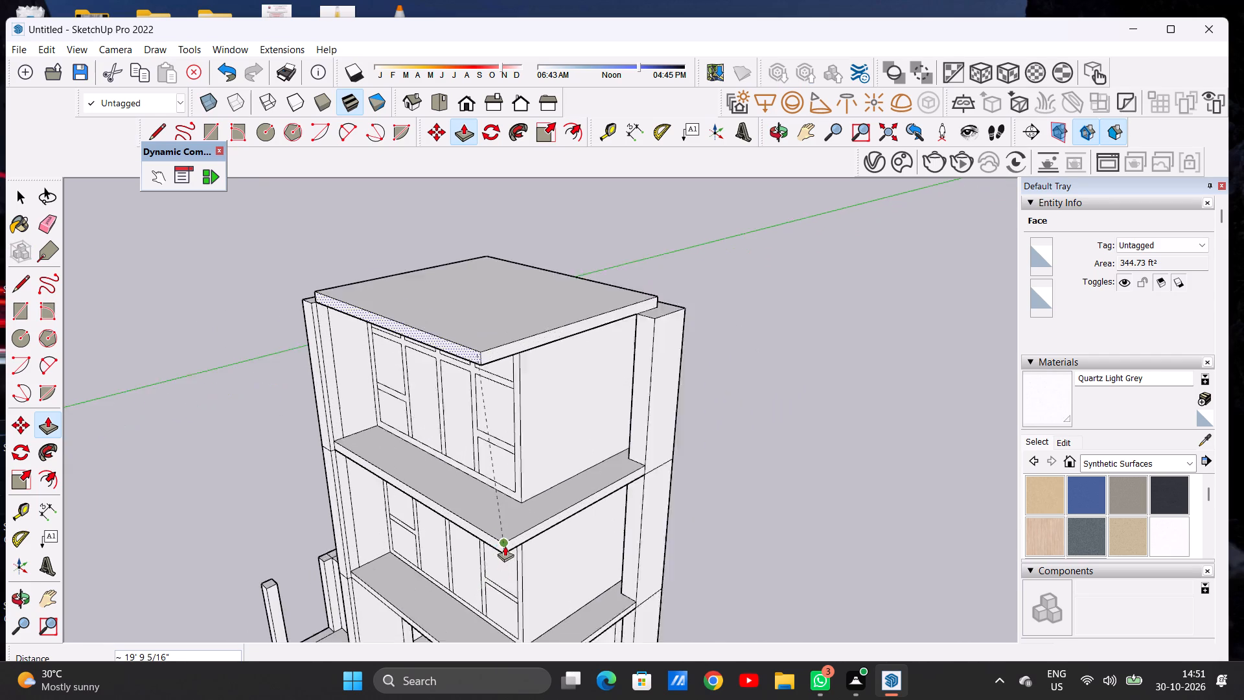
pyautogui.scroll(11, 505, 546)
pyautogui.click(500, 562)
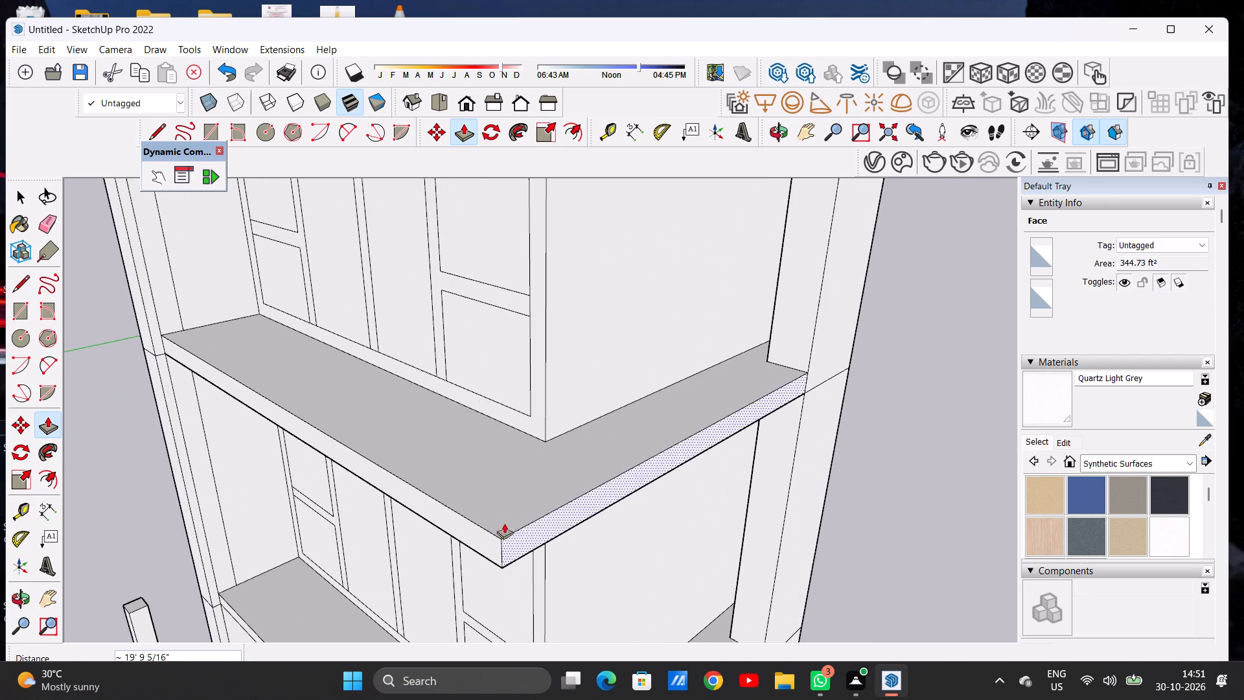
pyautogui.press('space')
# Examine how the extended roof slab meets the side walls and overhangs the storeys below.
pyautogui.scroll(-16, 538, 458)
pyautogui.moveTo(458, 424); pyautogui.dragTo(652, 371, button='middle')
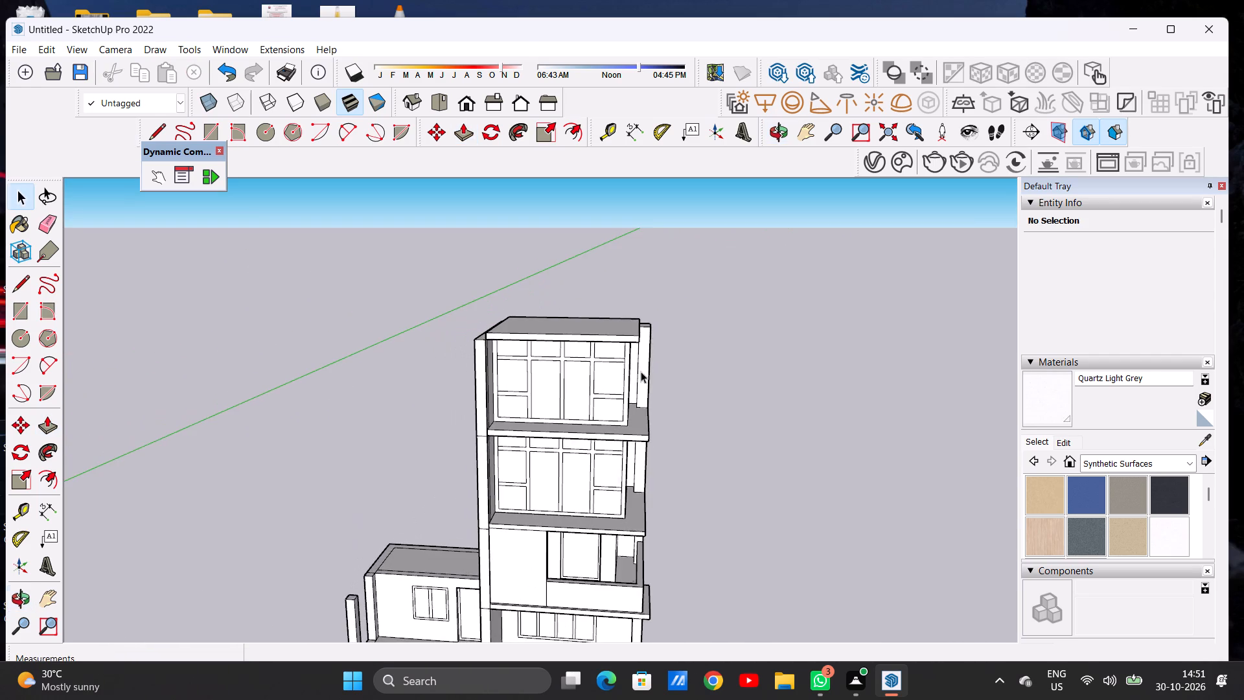
pyautogui.scroll(8, 530, 345)
pyautogui.moveTo(507, 344); pyautogui.dragTo(367, 426, button='middle')
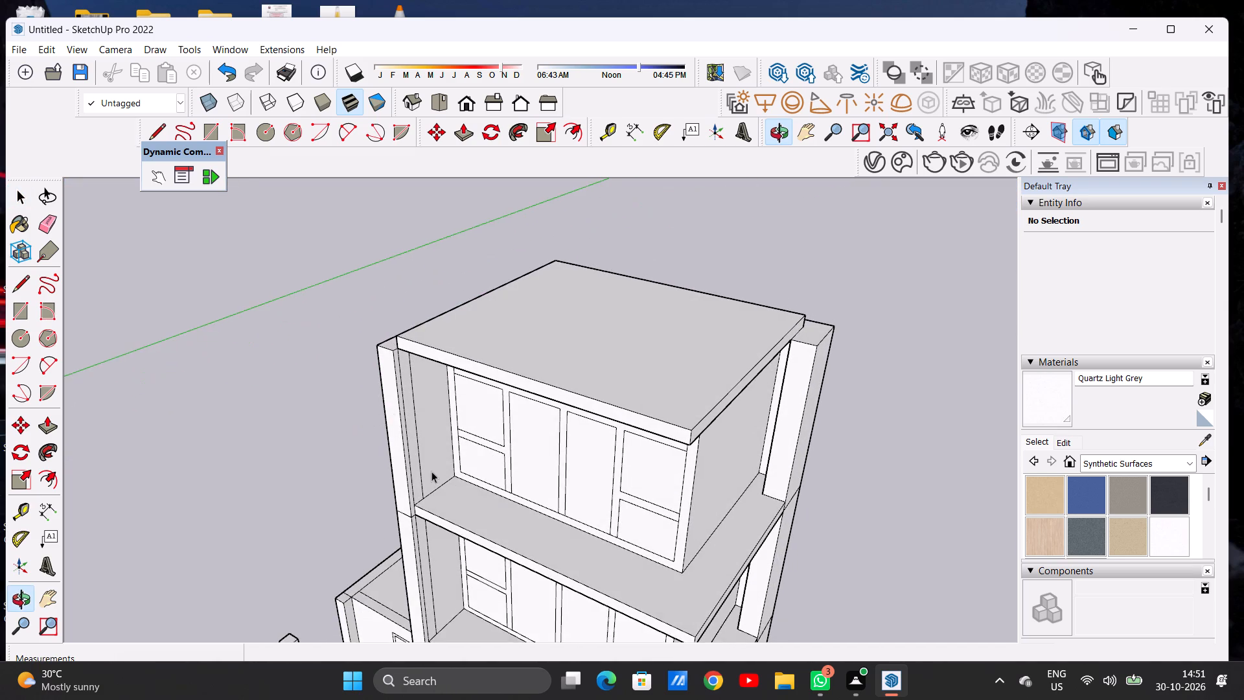
pyautogui.scroll(8, 429, 480)
pyautogui.scroll(-1, 413, 516)
pyautogui.scroll(6, 413, 516)
pyautogui.scroll(-13, 424, 505)
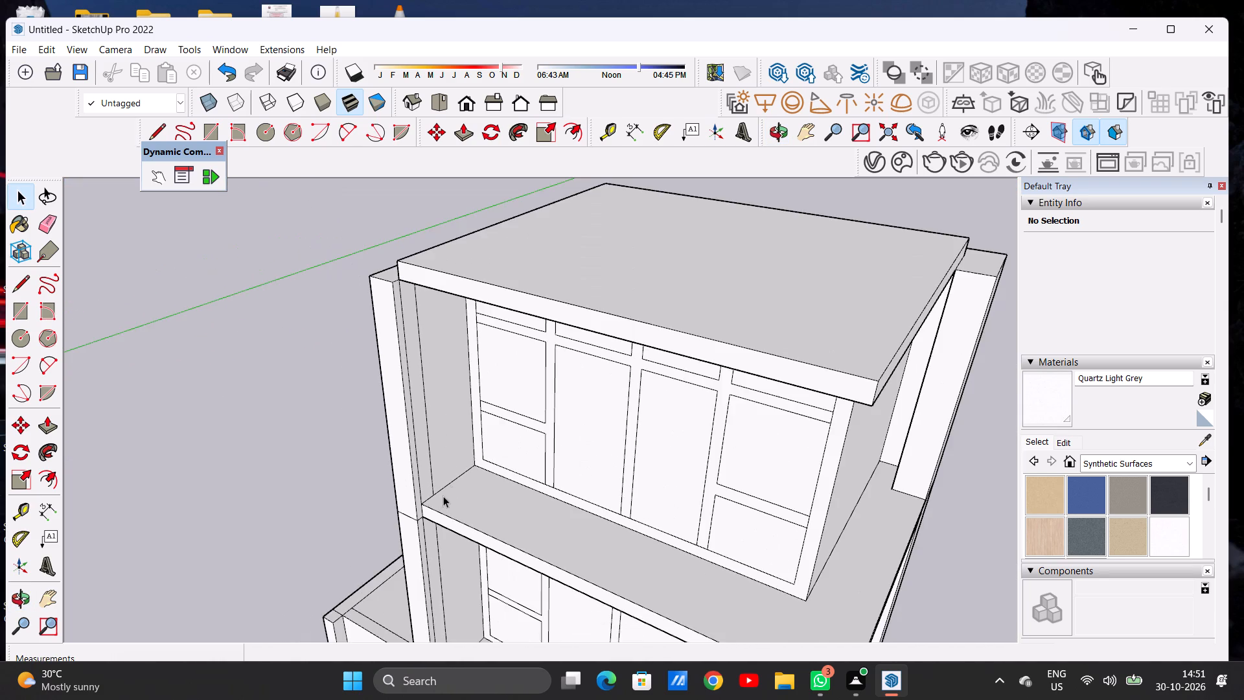
pyautogui.scroll(-6, 457, 471)
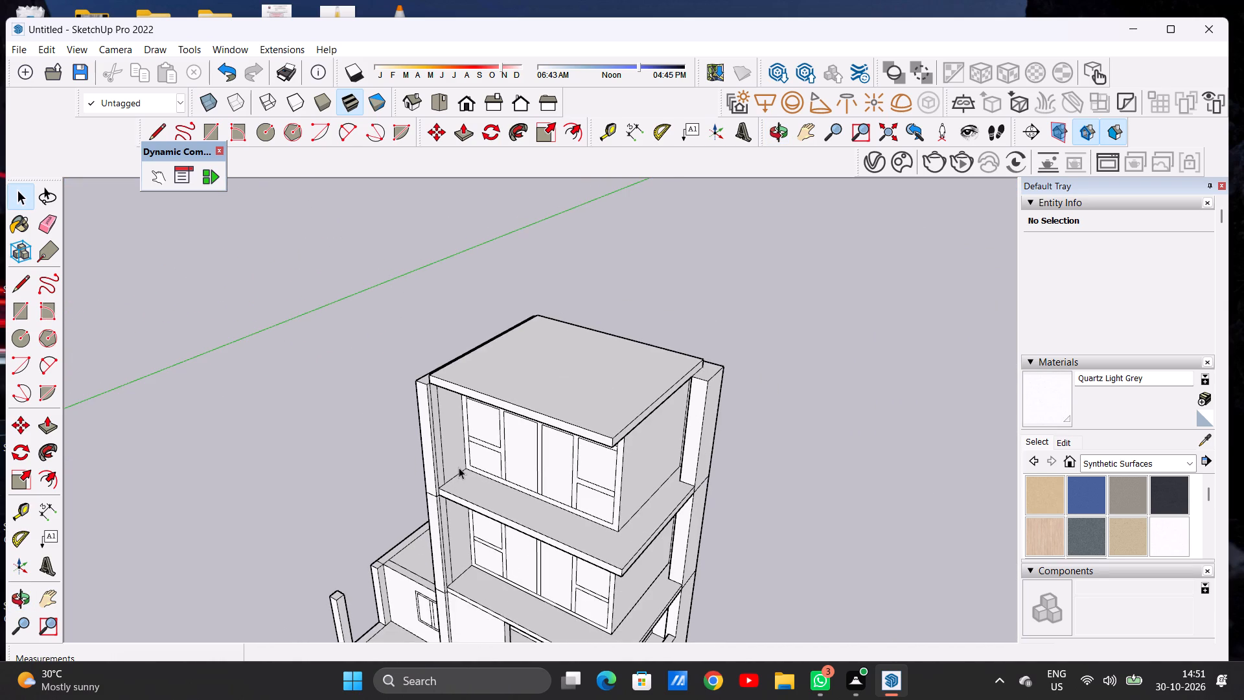
pyautogui.scroll(-4, 459, 467)
pyautogui.moveTo(450, 482); pyautogui.dragTo(518, 438, button='middle')
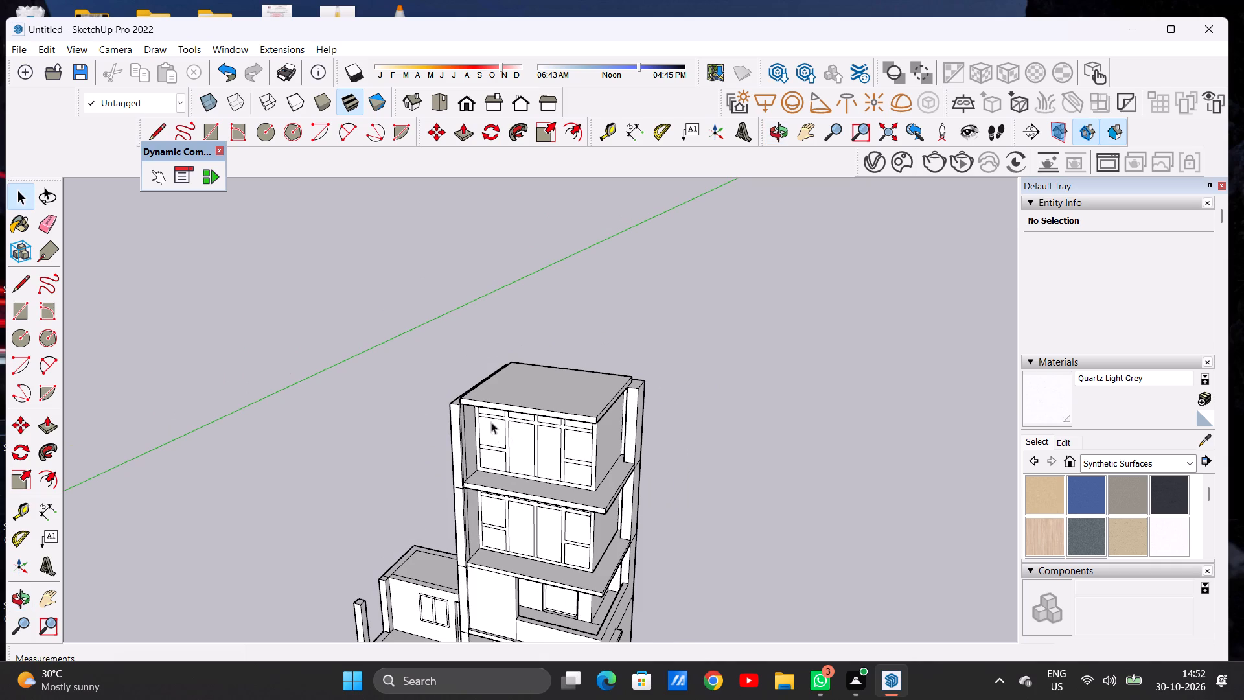
# Push/Pull the roof slab's front face forward about 1' 9 3/4" to sit flush with the front of the left corner column.
pyautogui.scroll(1, 466, 410)
pyautogui.scroll(-1, 465, 410)
pyautogui.scroll(12, 463, 408)
pyautogui.moveTo(478, 392); pyautogui.dragTo(404, 463, button='middle')
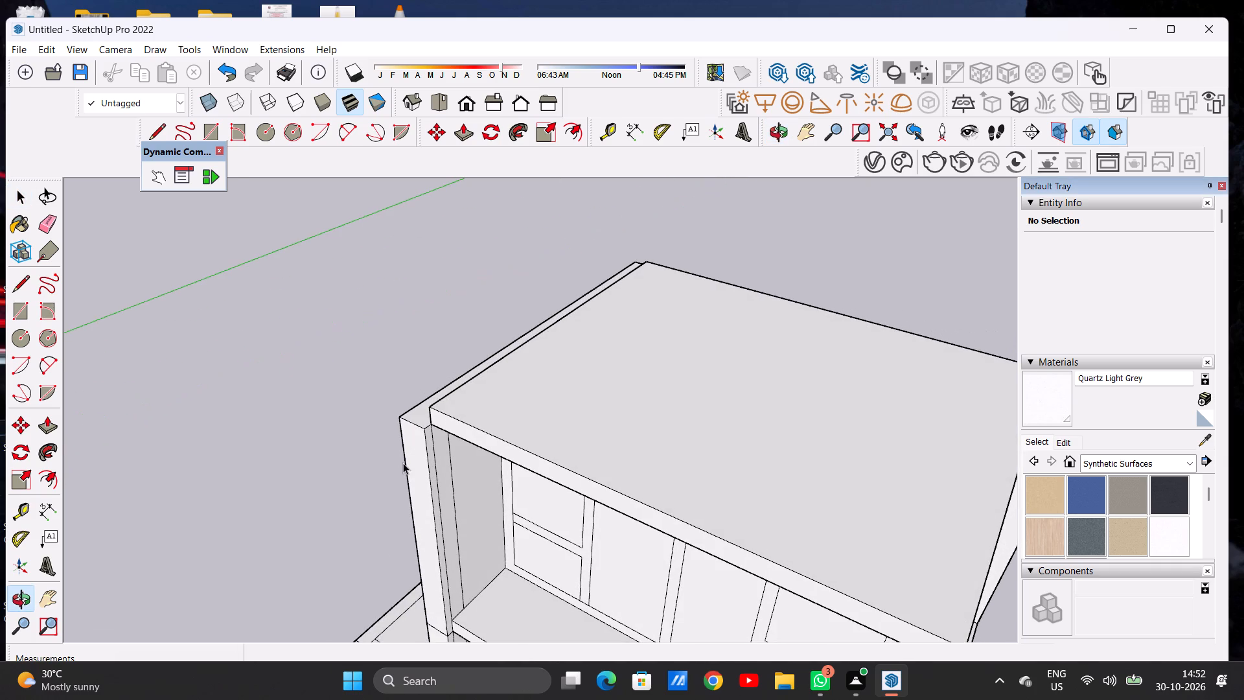
pyautogui.press('p')
pyautogui.scroll(7, 435, 417)
pyautogui.click(438, 415)
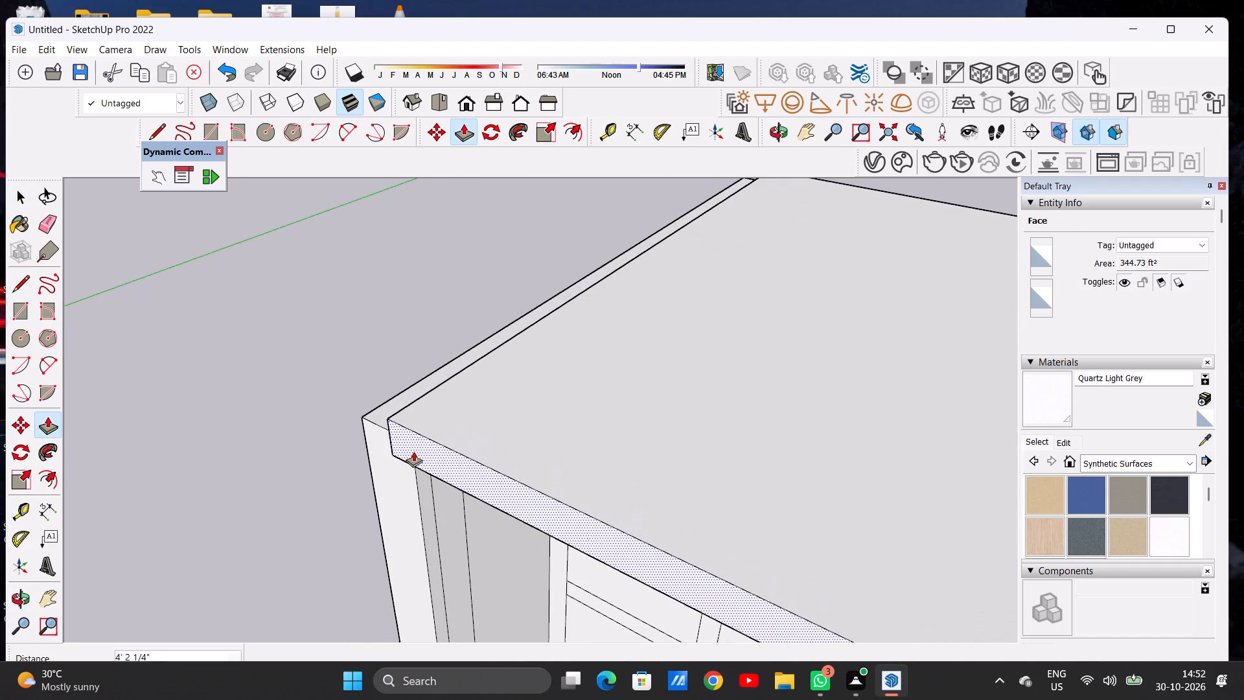
pyautogui.click(360, 413)
# Push/Pull the front face of the top storey's floor slab forward about 1' 9 3/4" to match the left column's front.
pyautogui.scroll(-4, 507, 380)
pyautogui.scroll(1, 508, 379)
pyautogui.scroll(-6, 508, 379)
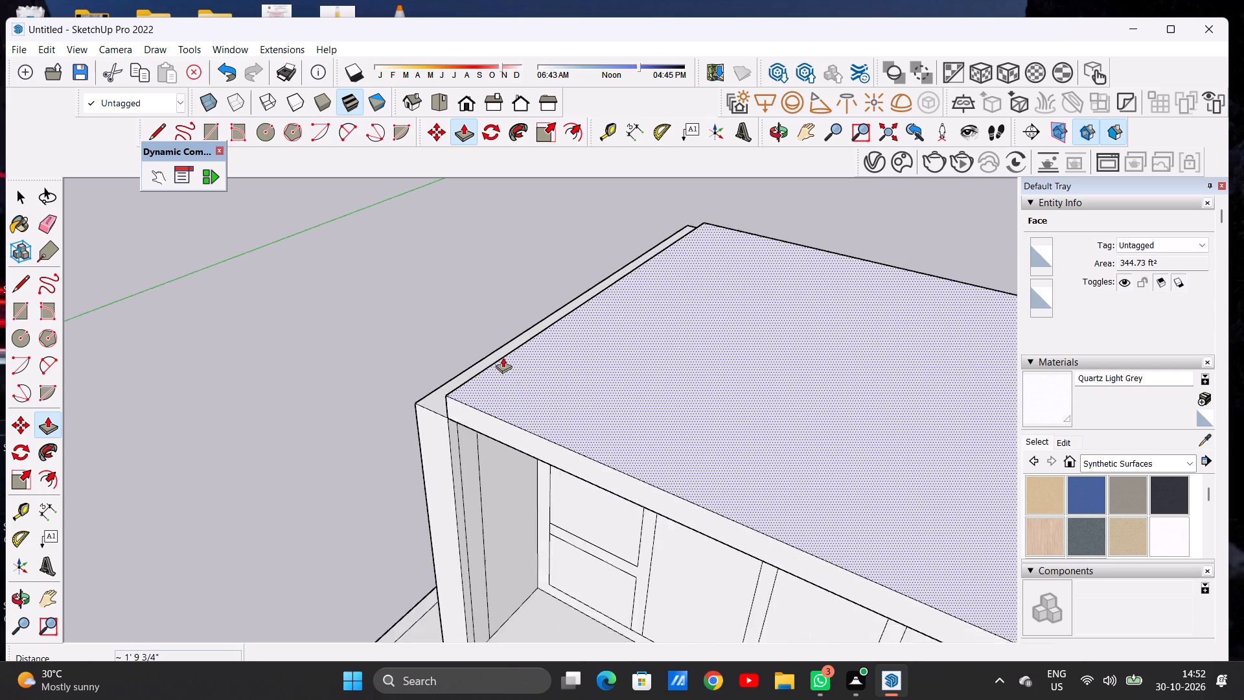
pyautogui.scroll(-4, 503, 357)
pyautogui.scroll(18, 493, 500)
pyautogui.click(498, 505)
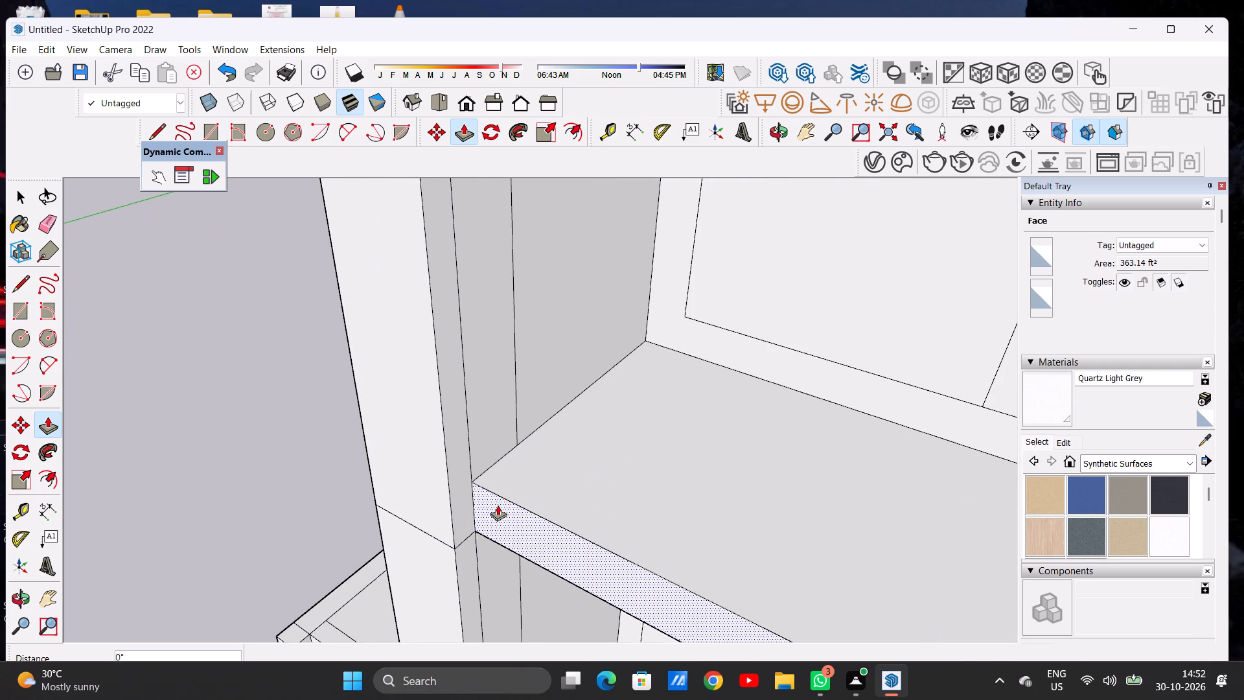
pyautogui.click(452, 497)
pyautogui.scroll(-13, 516, 438)
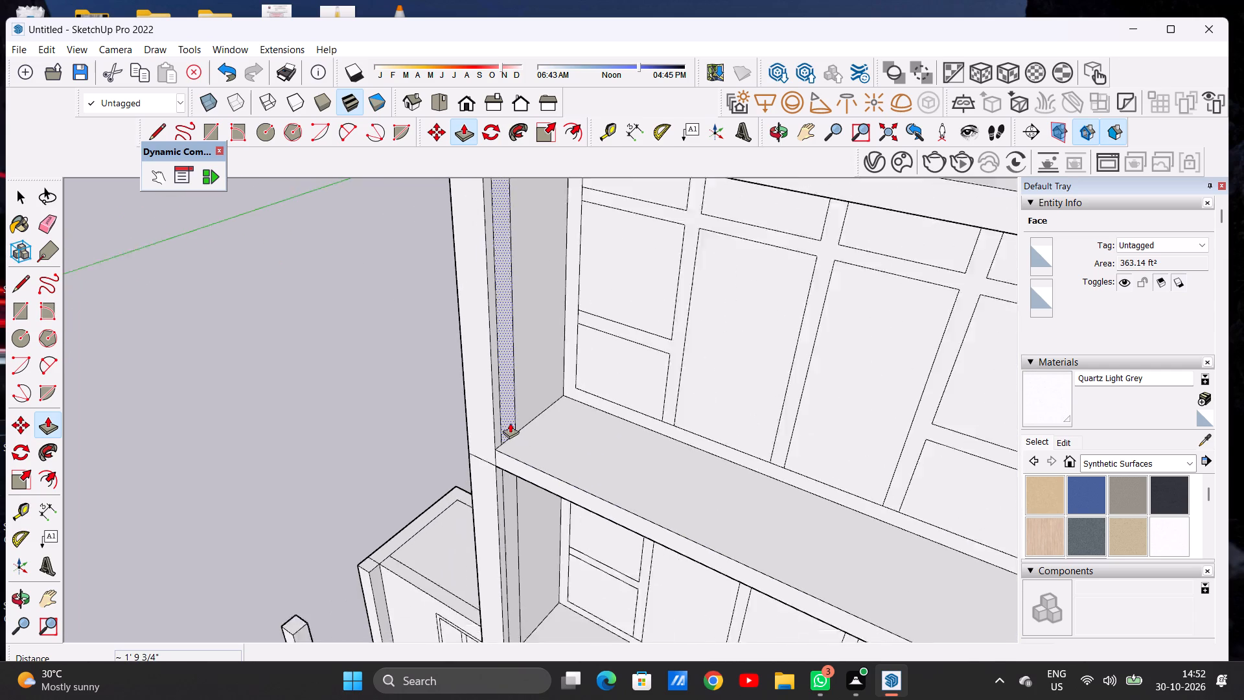
pyautogui.scroll(-11, 510, 423)
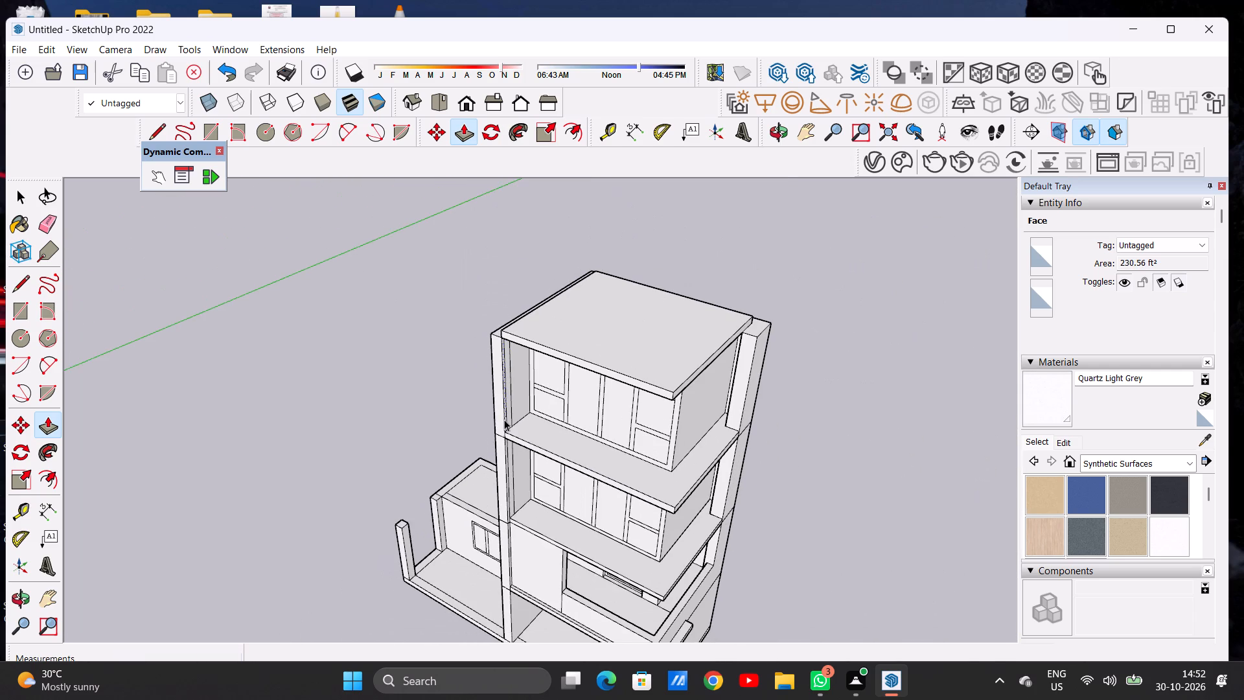
pyautogui.press('space')
# Examine the lower slab edges beside the left column and the proportions of the whole house.
pyautogui.scroll(-6, 562, 419)
pyautogui.moveTo(540, 533); pyautogui.dragTo(542, 512, button='middle')
pyautogui.scroll(10, 542, 513)
pyautogui.scroll(-1, 561, 512)
pyautogui.scroll(8, 561, 515)
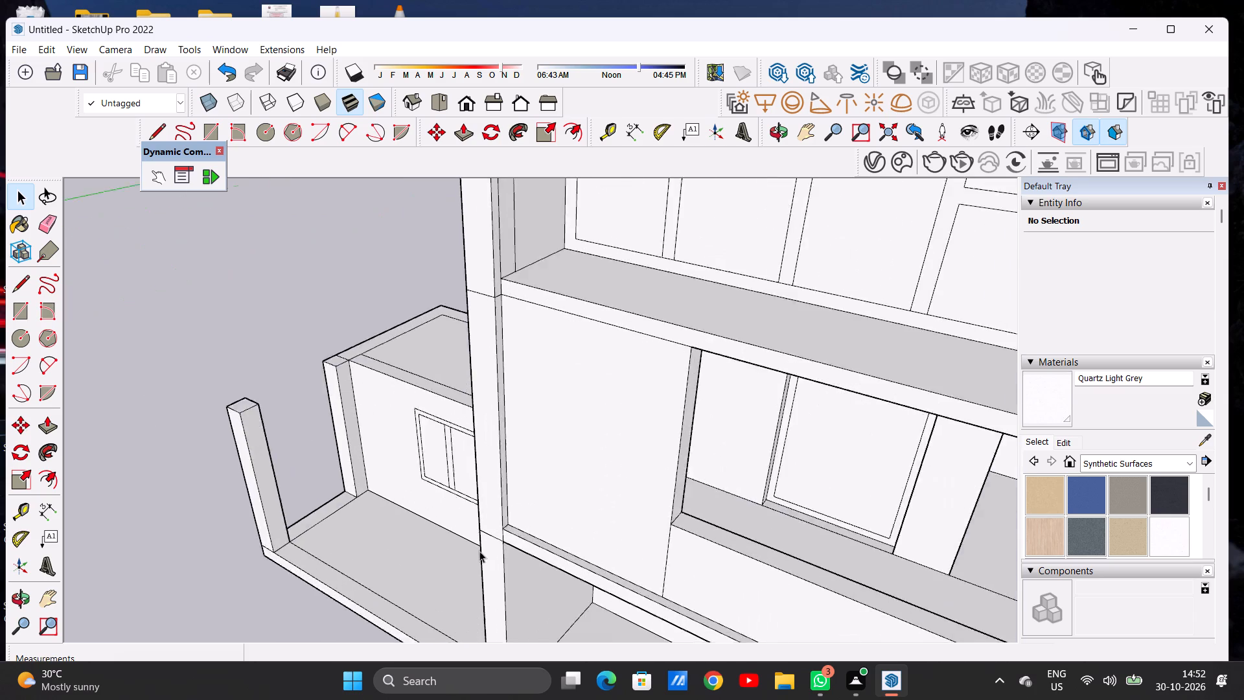
pyautogui.scroll(14, 479, 551)
pyautogui.scroll(-16, 505, 519)
pyautogui.scroll(1, 521, 527)
pyautogui.scroll(-5, 528, 508)
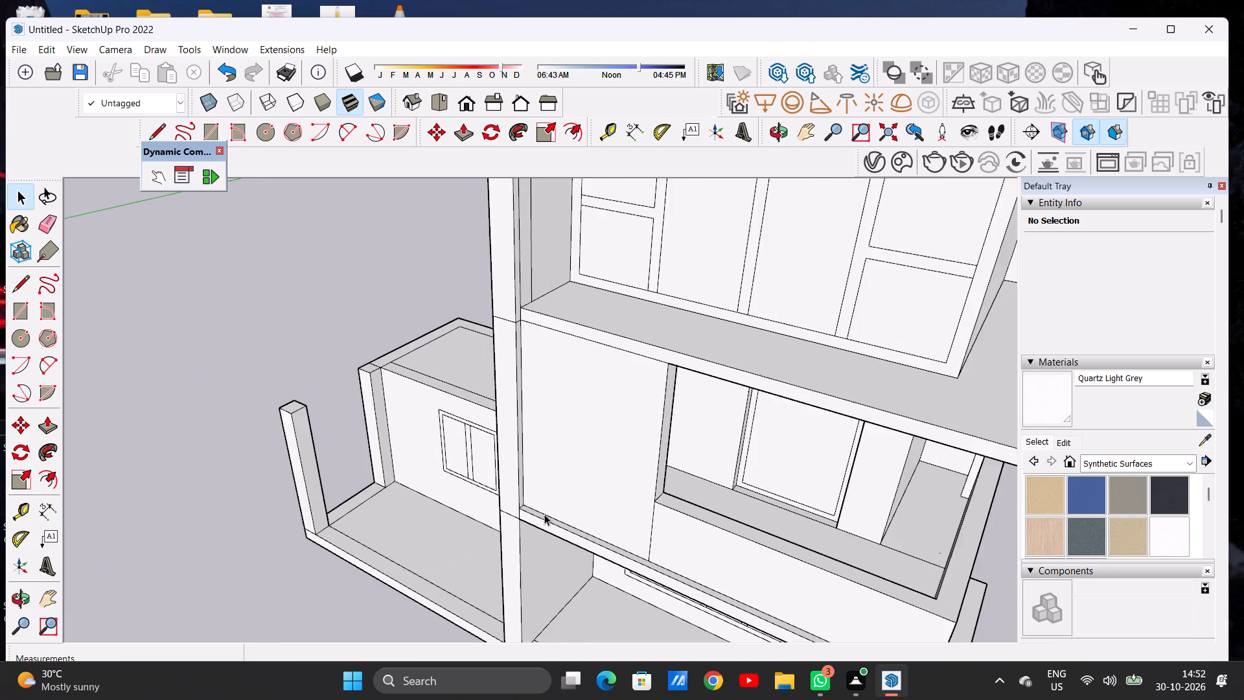
pyautogui.scroll(-20, 544, 514)
pyautogui.scroll(-5, 544, 514)
pyautogui.moveTo(603, 476); pyautogui.dragTo(768, 350, button='middle')
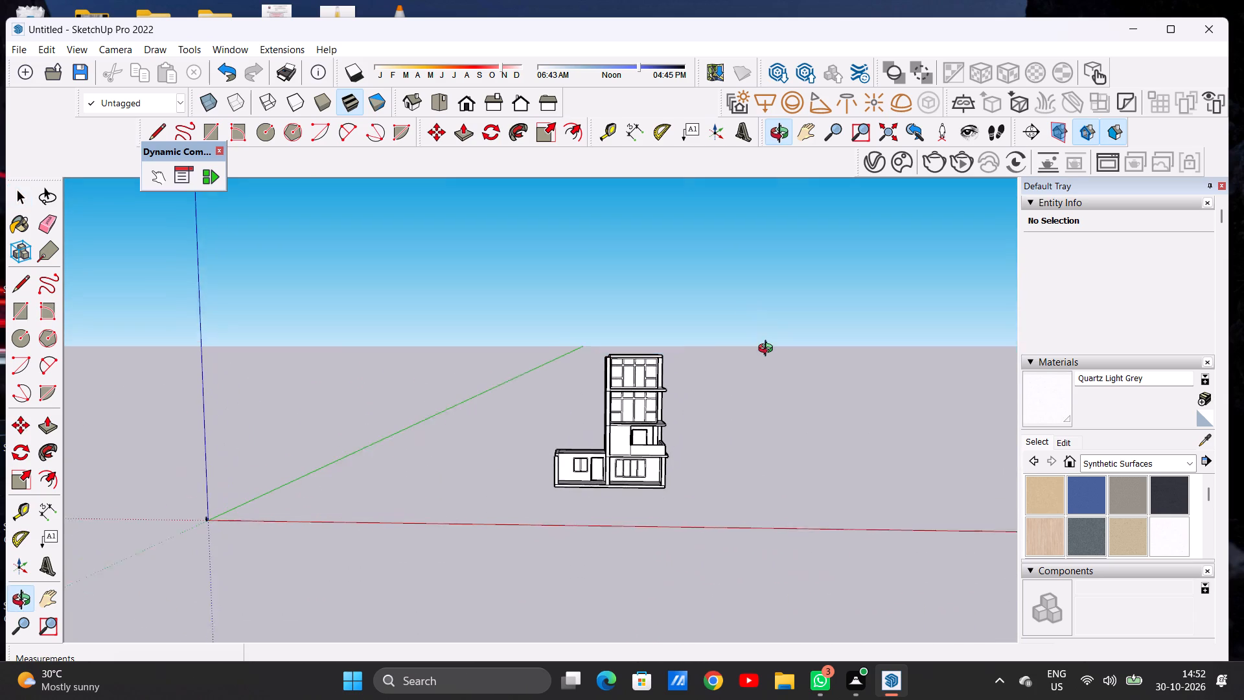
pyautogui.moveTo(768, 350); pyautogui.dragTo(768, 352, button='middle')
# Select all the connected geometry of the whole house.
pyautogui.scroll(4, 636, 310)
pyautogui.scroll(-1, 636, 316)
pyautogui.scroll(1, 638, 317)
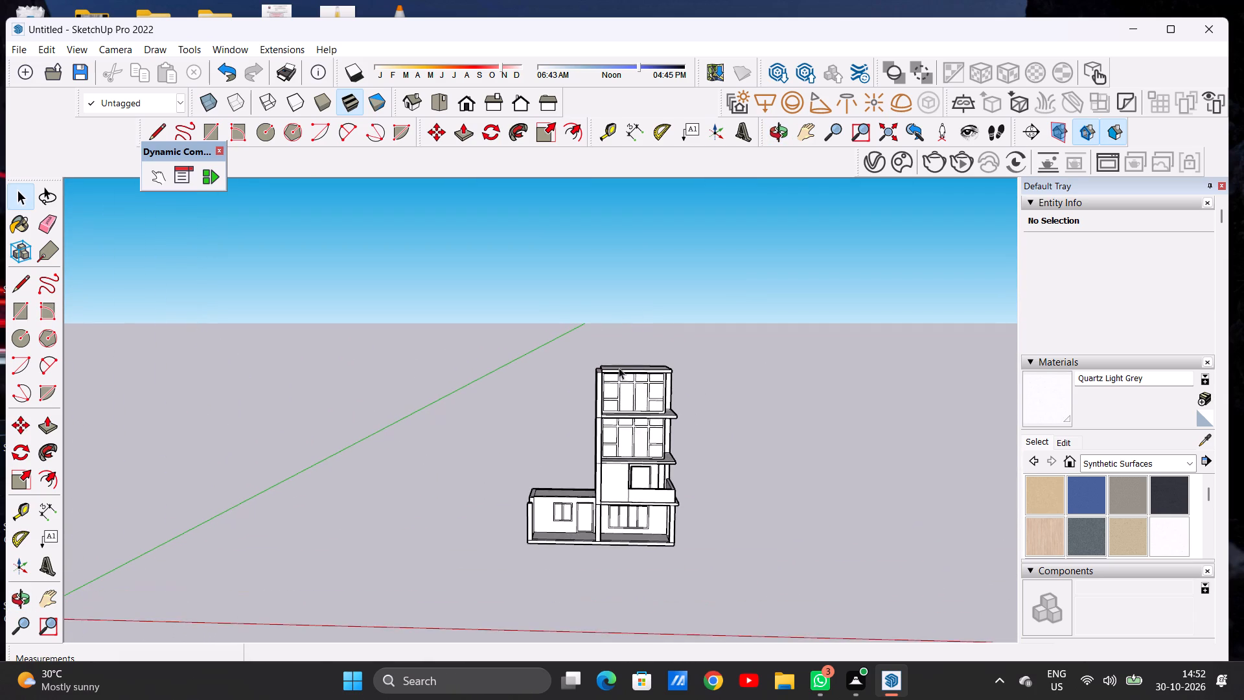
pyautogui.scroll(5, 671, 360)
pyautogui.tripleClick(652, 480)
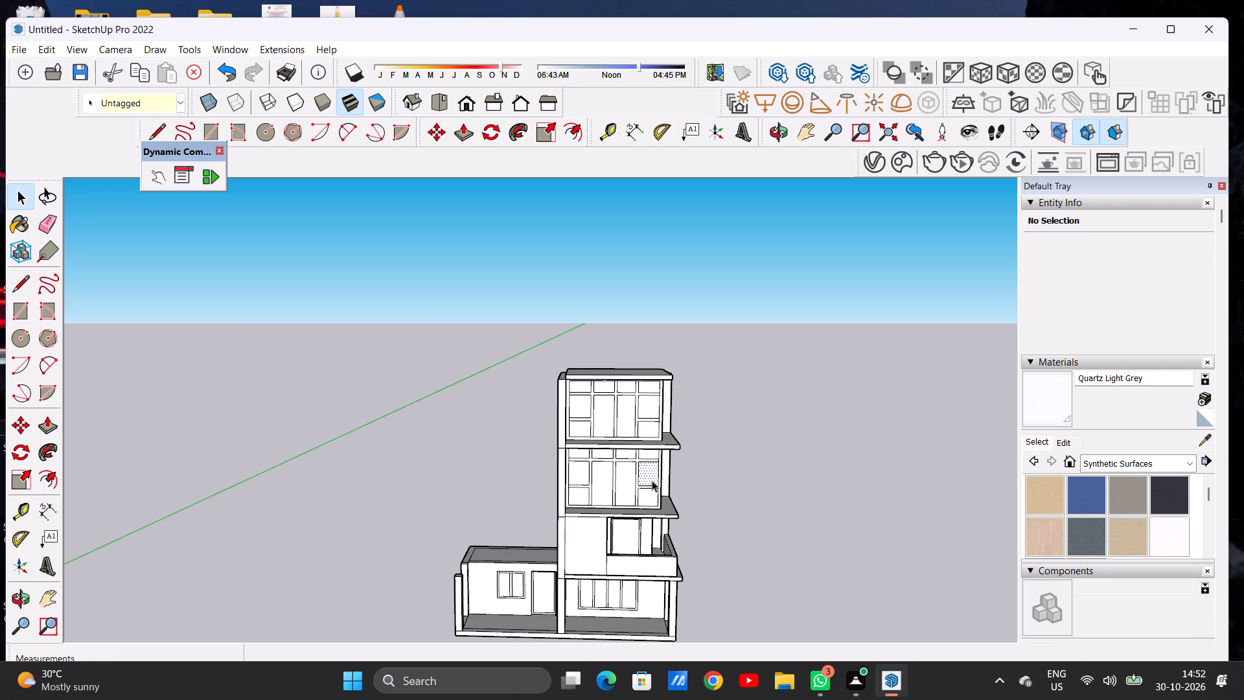
pyautogui.doubleClick(652, 480)
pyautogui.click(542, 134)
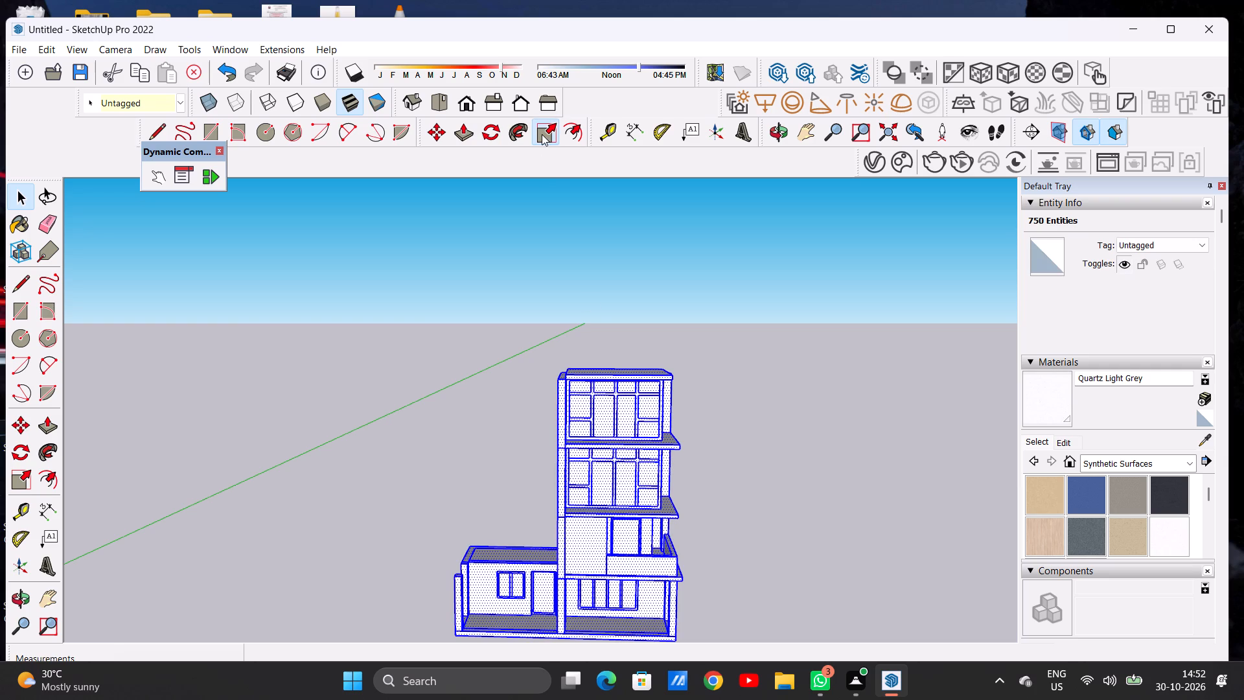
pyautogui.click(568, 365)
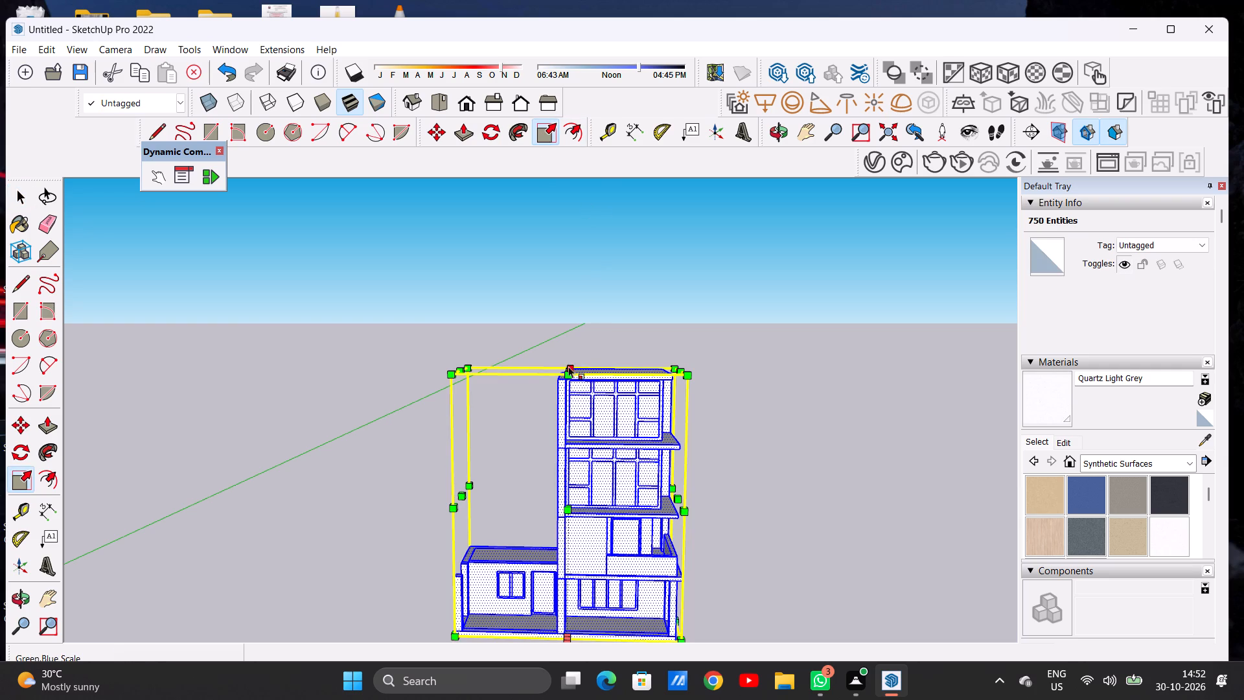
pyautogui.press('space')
# Scale the selected house down along the blue axis to roughly 0.8 of its height using the top centre grip.
pyautogui.scroll(-6, 574, 302)
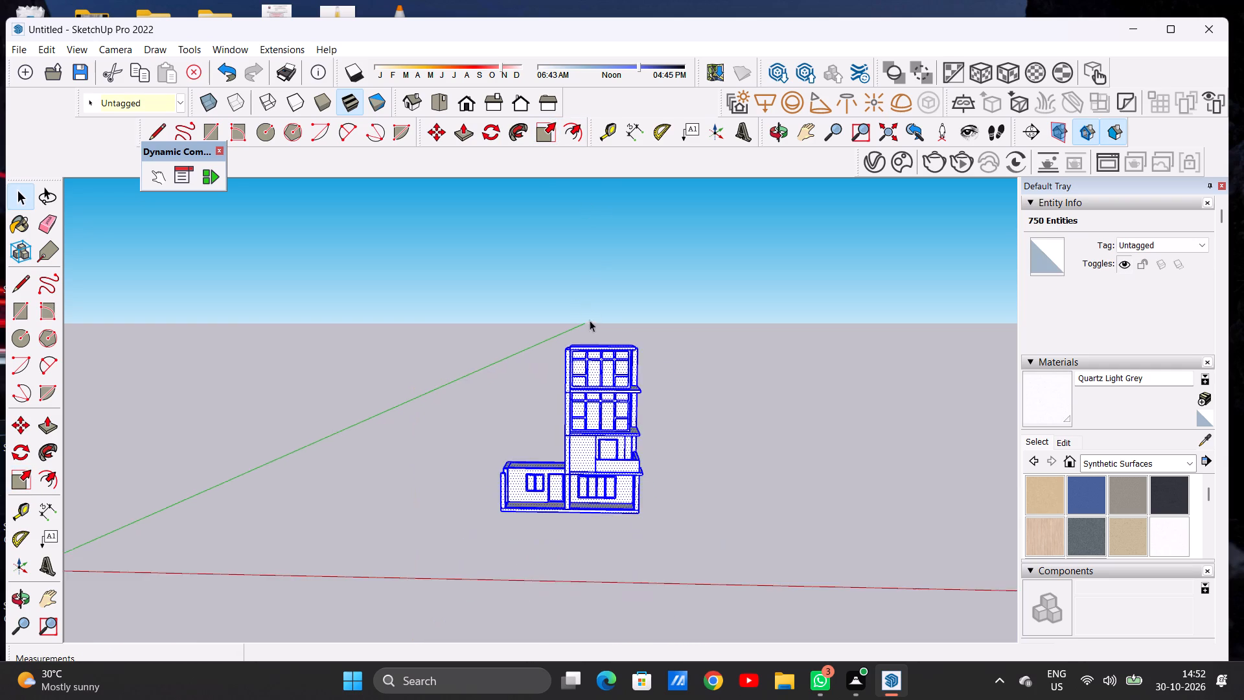
pyautogui.moveTo(588, 335); pyautogui.dragTo(572, 456, button='middle')
pyautogui.scroll(4, 595, 377)
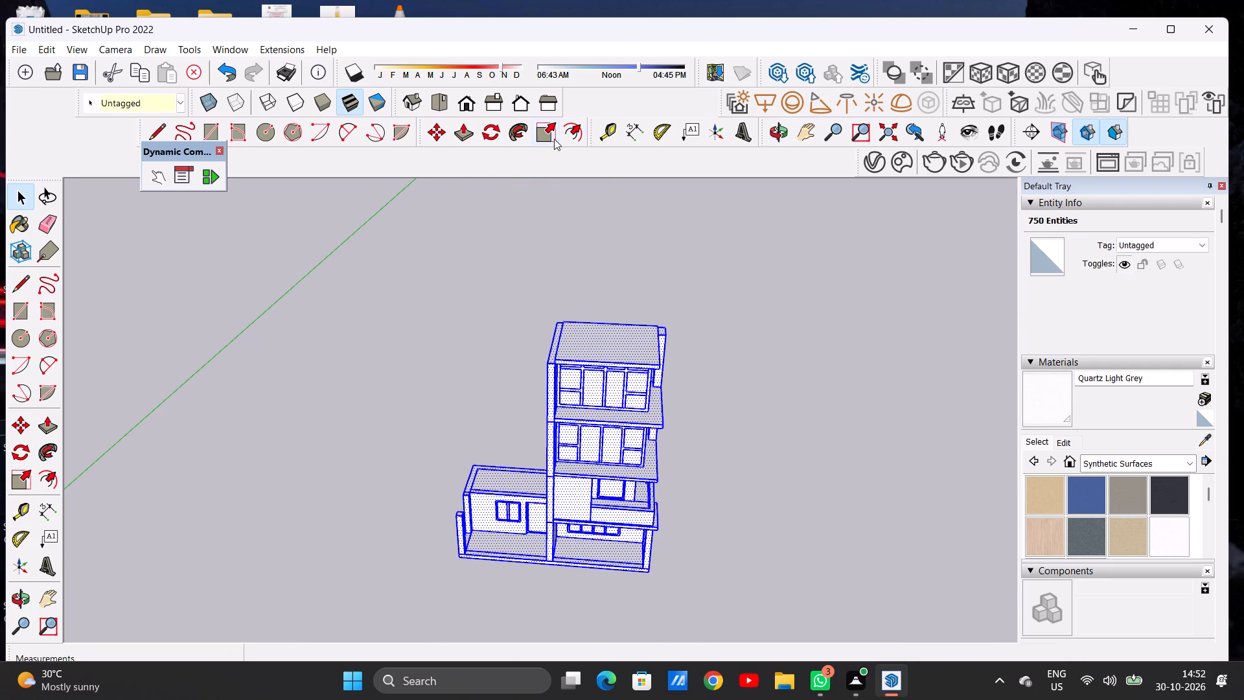
pyautogui.click(543, 136)
pyautogui.scroll(6, 587, 330)
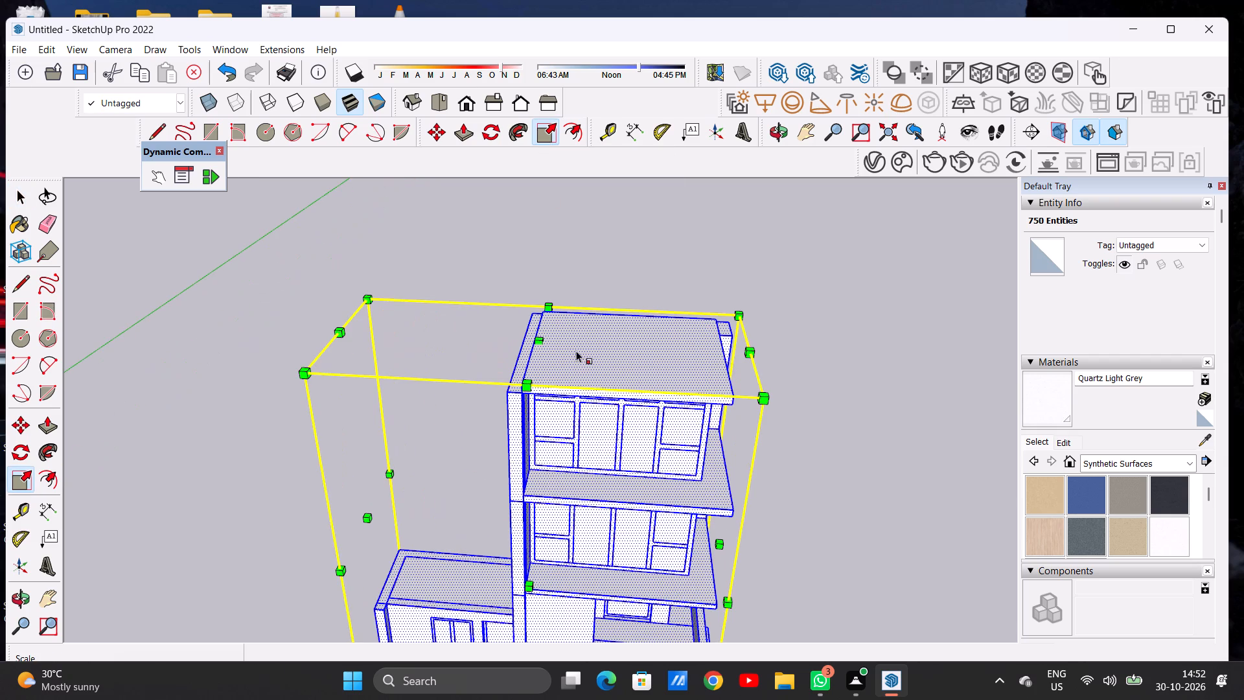
pyautogui.click(543, 342)
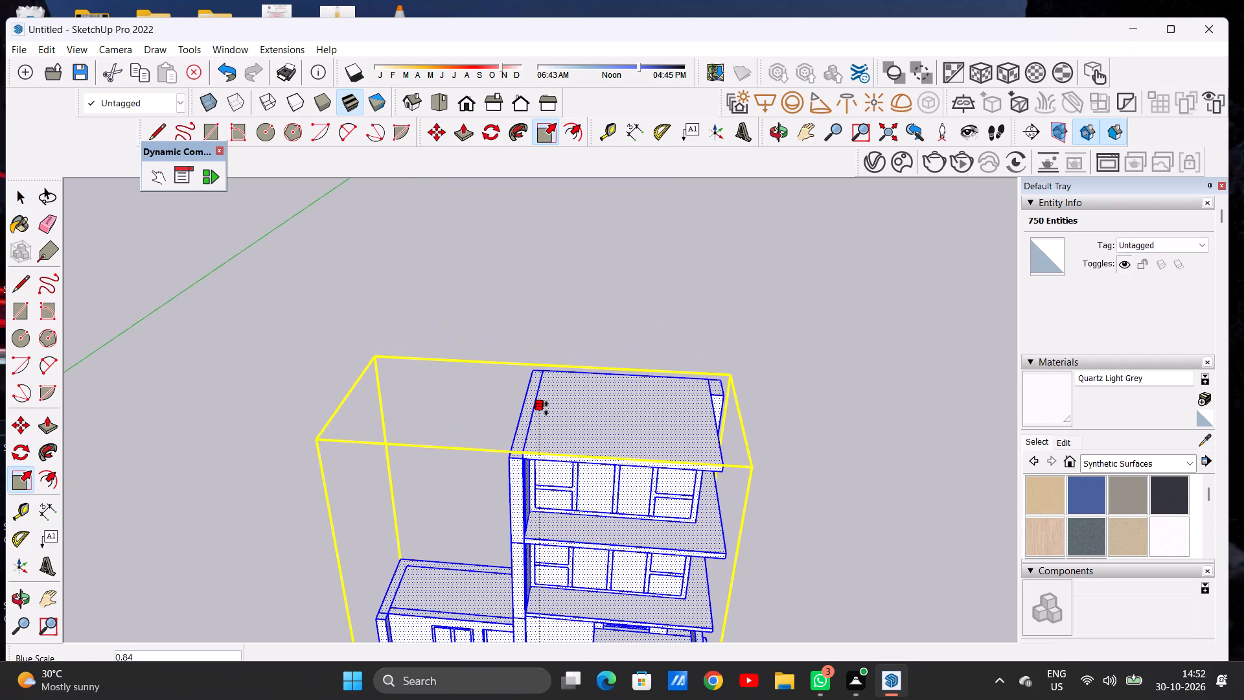
pyautogui.click(546, 417)
pyautogui.press('space')
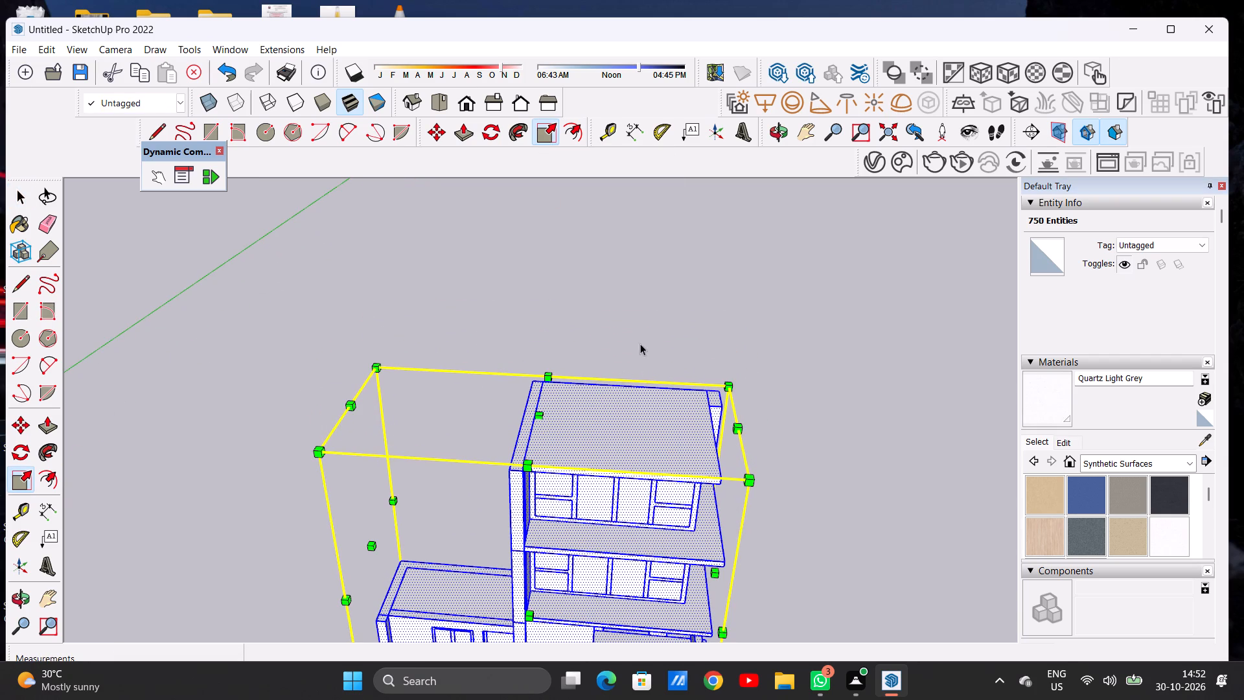
pyautogui.scroll(-14, 640, 344)
pyautogui.moveTo(607, 452); pyautogui.dragTo(619, 304, button='middle')
pyautogui.scroll(7, 649, 405)
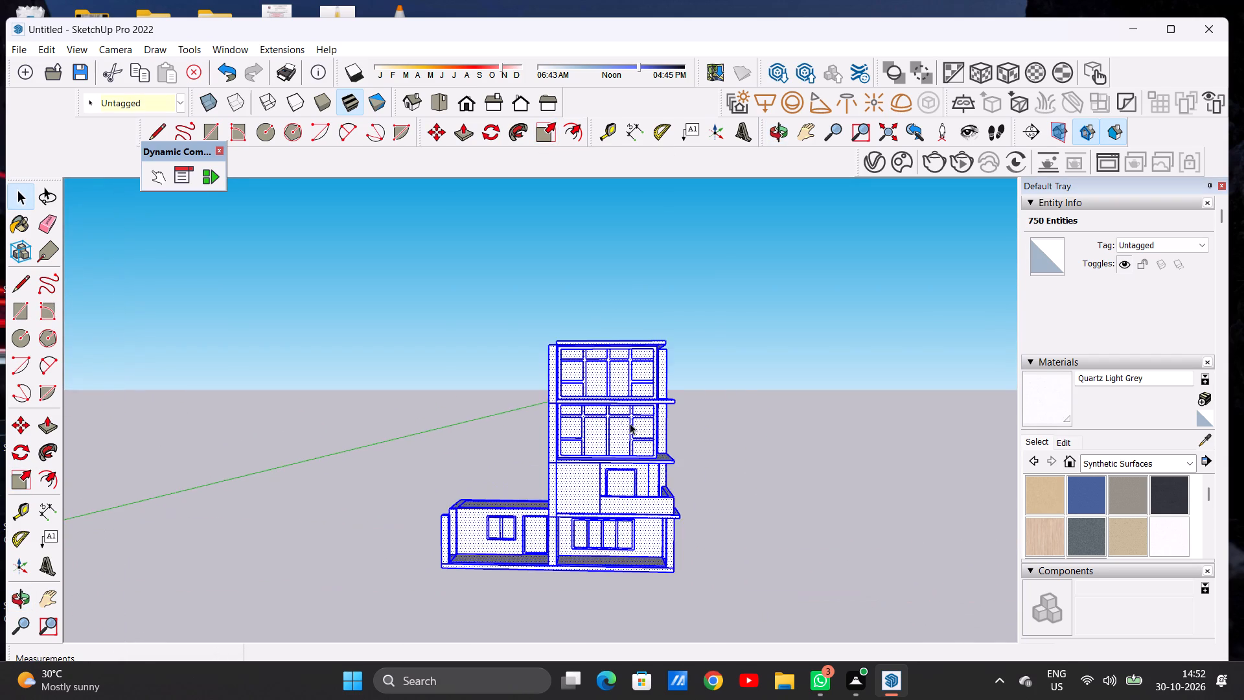
# Clear the selection and examine the vertically scaled house's front proportions from near and far.
pyautogui.scroll(6, 610, 417)
pyautogui.scroll(-6, 610, 417)
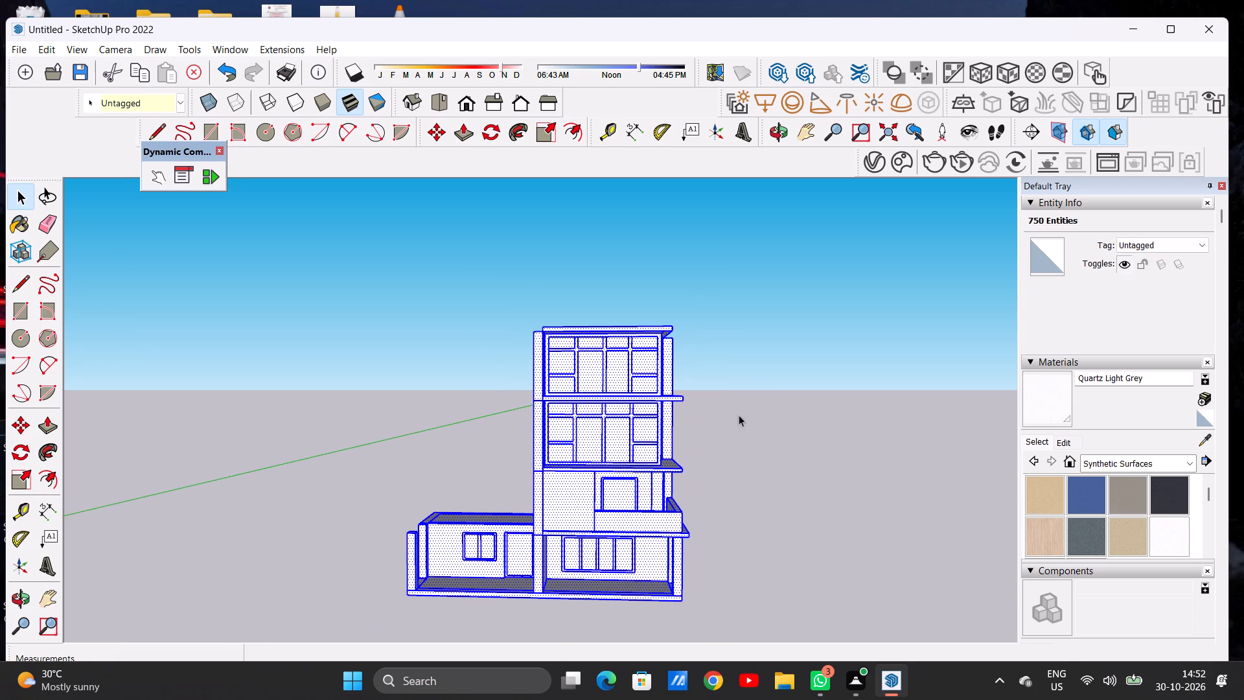
pyautogui.click(763, 415)
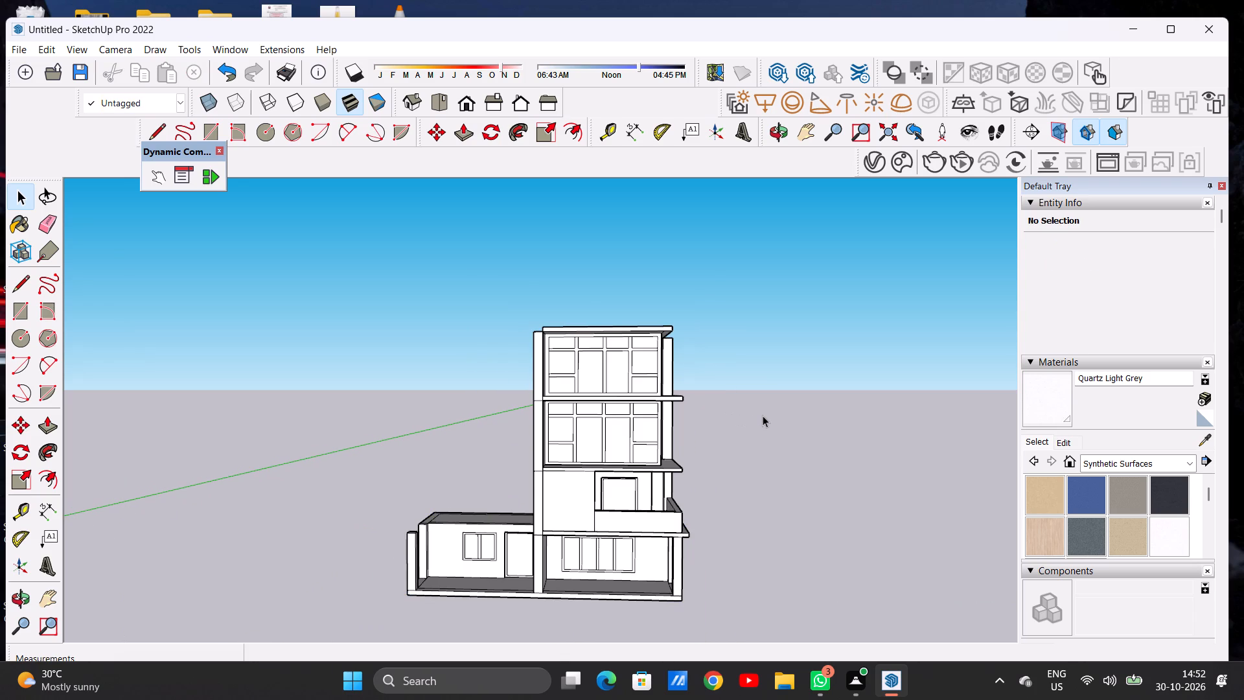
pyautogui.scroll(3, 623, 417)
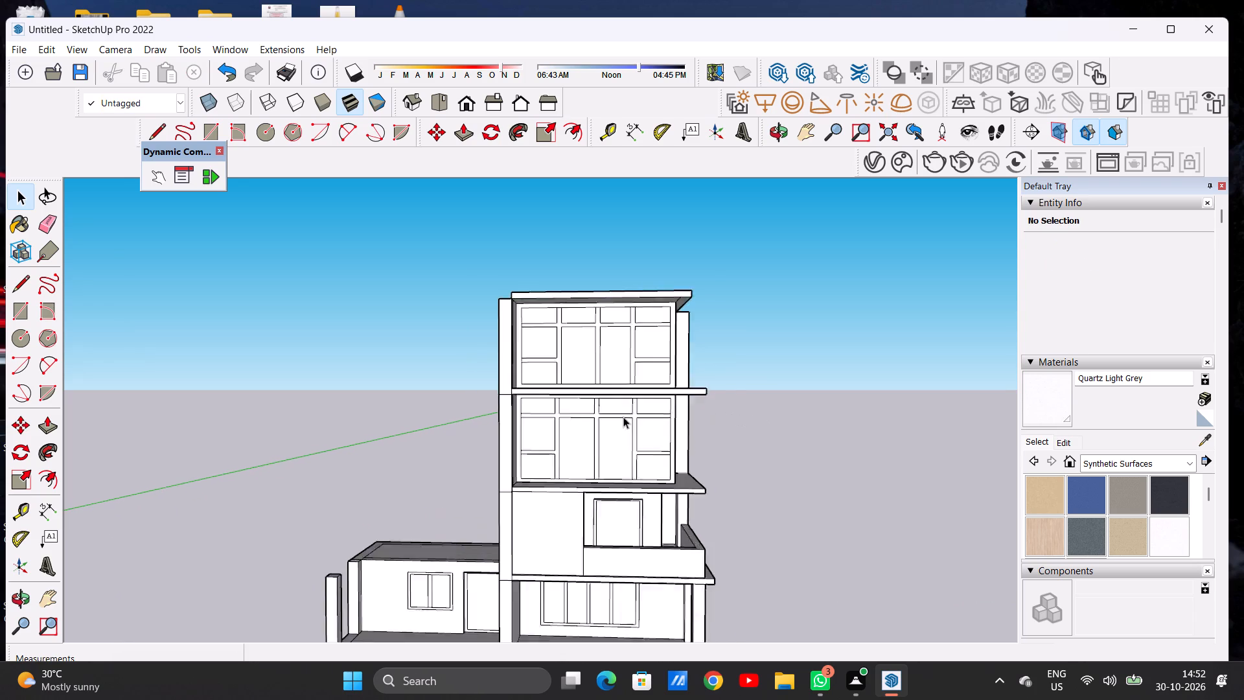
pyautogui.scroll(4, 623, 417)
pyautogui.moveTo(629, 426); pyautogui.dragTo(611, 428, button='middle')
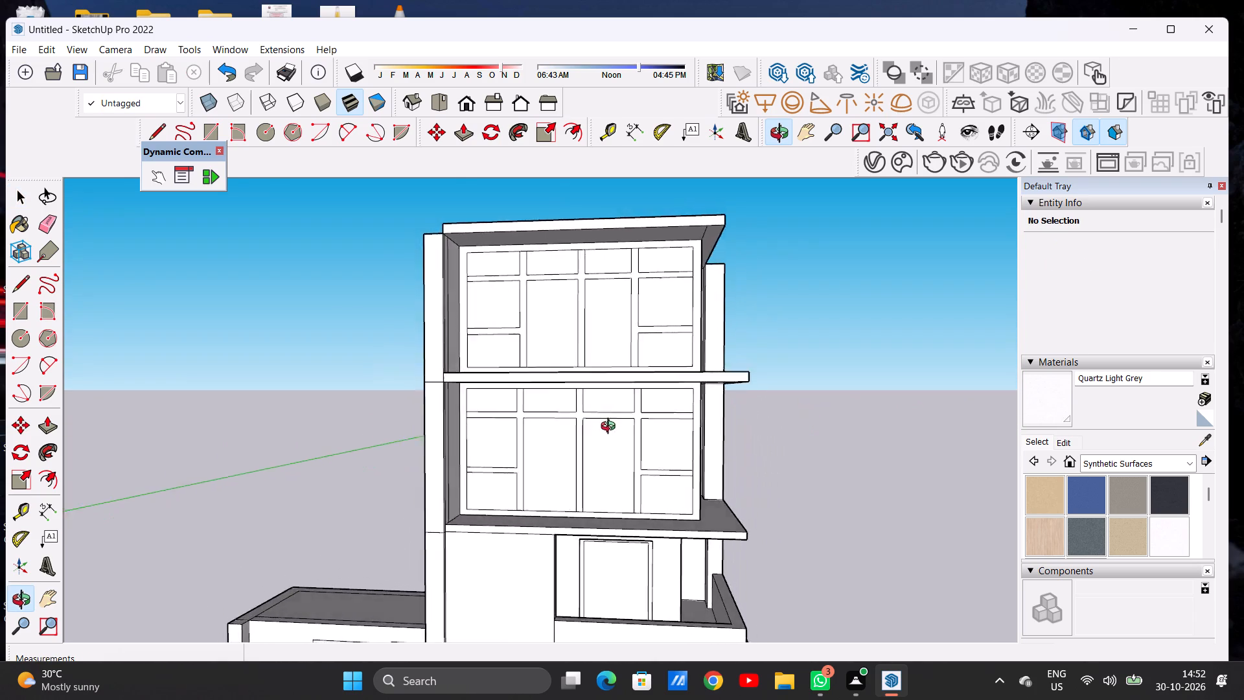
pyautogui.moveTo(611, 428); pyautogui.dragTo(631, 439, button='middle')
pyautogui.scroll(-6, 527, 443)
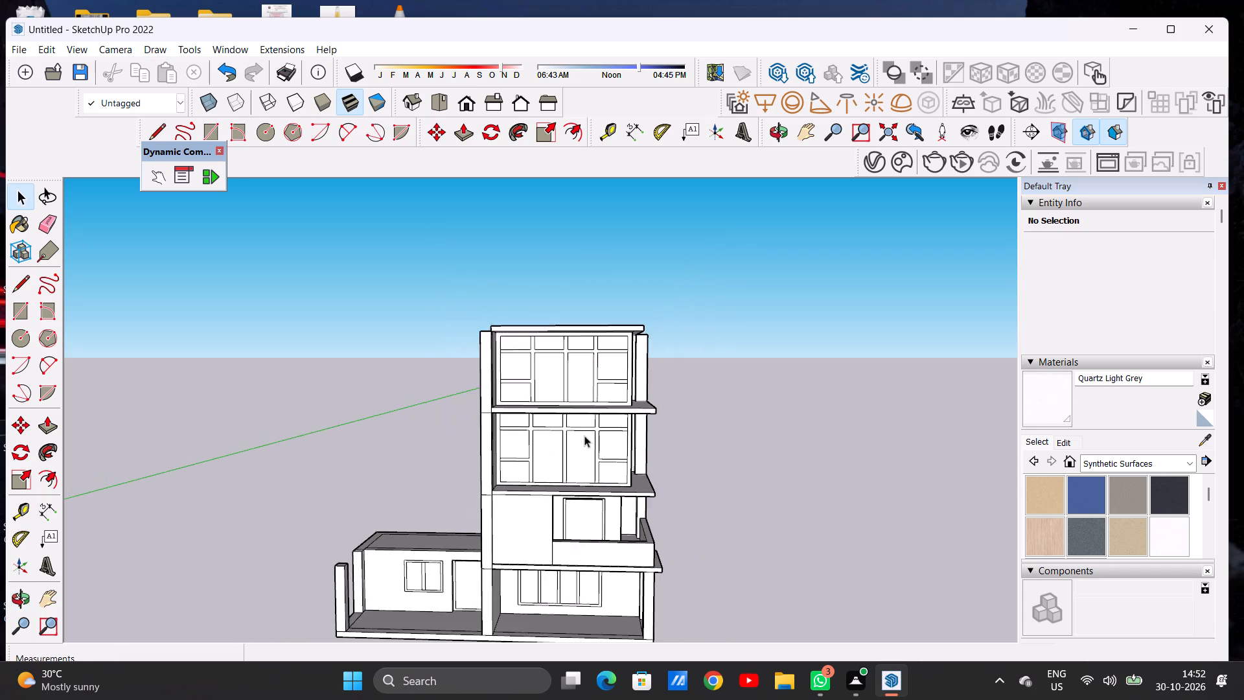
pyautogui.scroll(-18, 586, 438)
pyautogui.scroll(6, 568, 482)
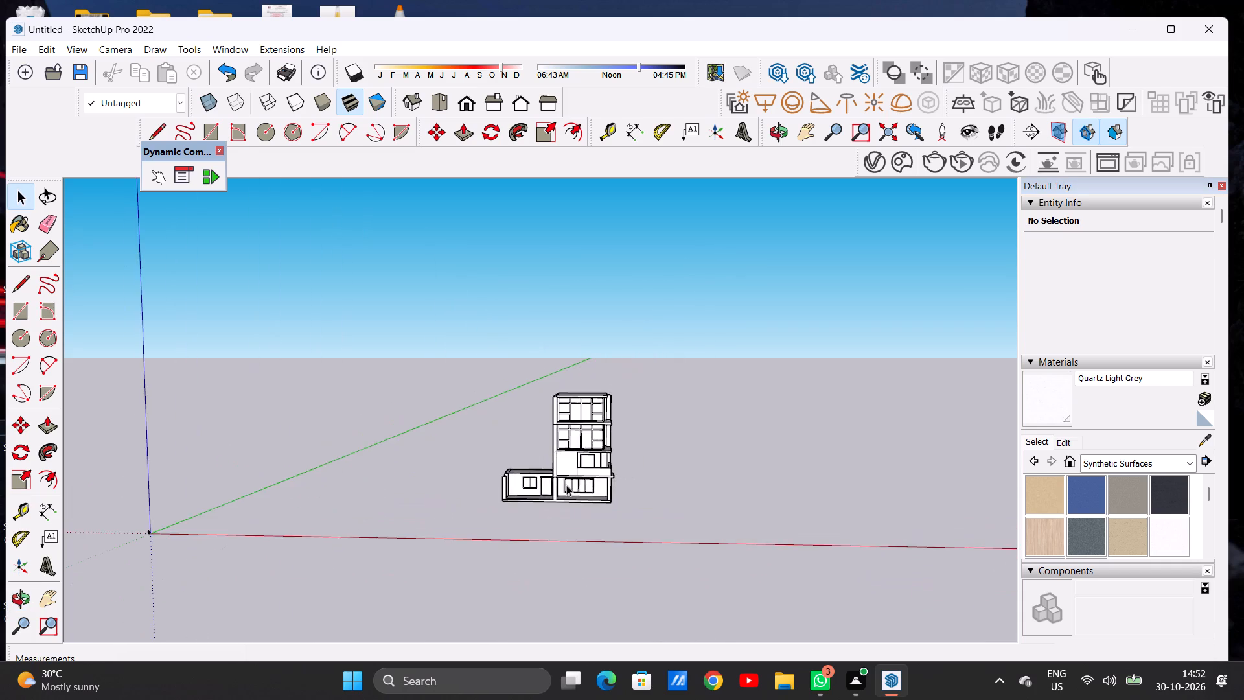
pyautogui.scroll(9, 594, 492)
pyautogui.scroll(-8, 577, 471)
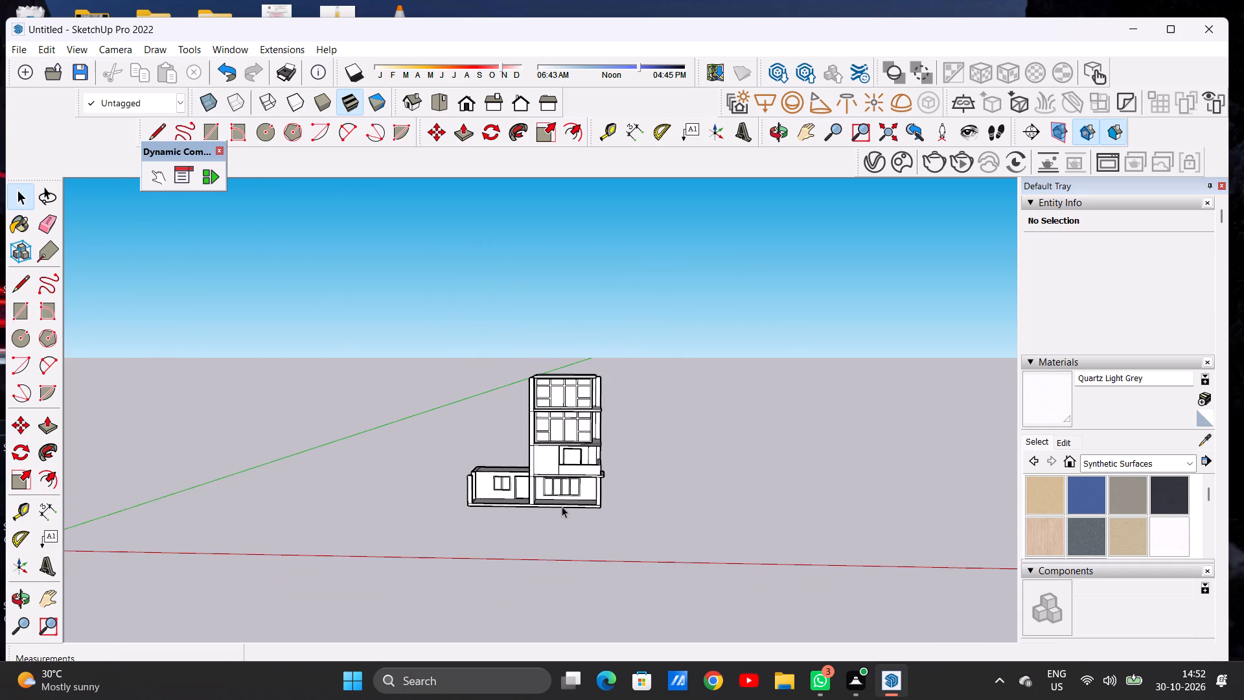
pyautogui.scroll(1, 534, 495)
pyautogui.scroll(-1, 534, 495)
pyautogui.scroll(7, 534, 495)
pyautogui.scroll(-1, 504, 490)
pyautogui.scroll(14, 504, 490)
pyautogui.scroll(-15, 527, 487)
pyautogui.moveTo(628, 432); pyautogui.dragTo(625, 441, button='middle')
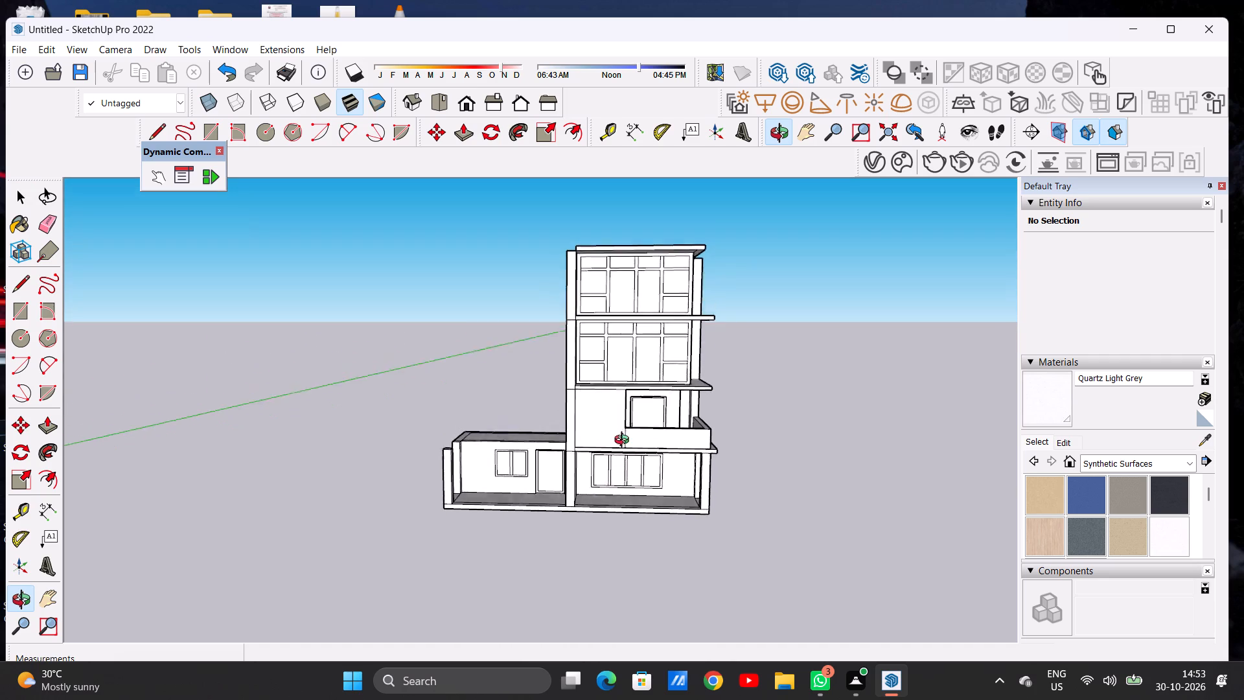
pyautogui.moveTo(625, 441); pyautogui.dragTo(627, 426, button='middle')
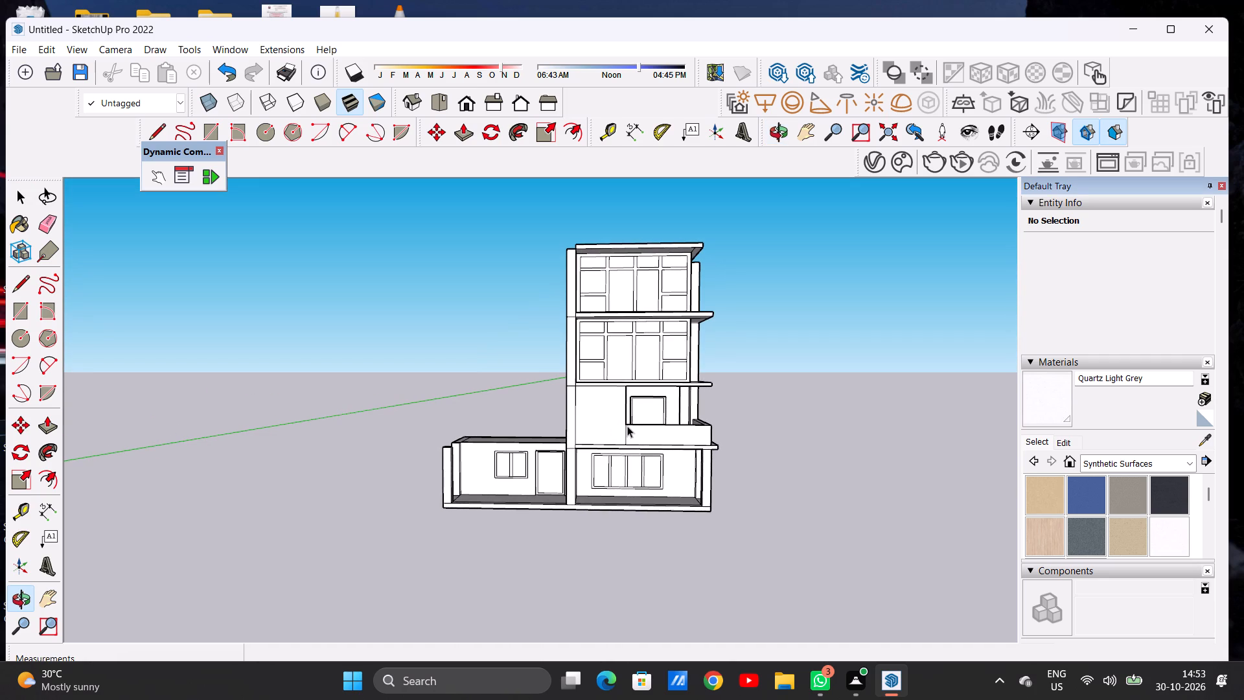
pyautogui.scroll(-4, 632, 454)
# Select all the connected geometry of the house and scale its width along the red axis to about 0.89.
pyautogui.moveTo(592, 338); pyautogui.dragTo(597, 487, button='middle')
pyautogui.scroll(6, 612, 344)
pyautogui.tripleClick(617, 336)
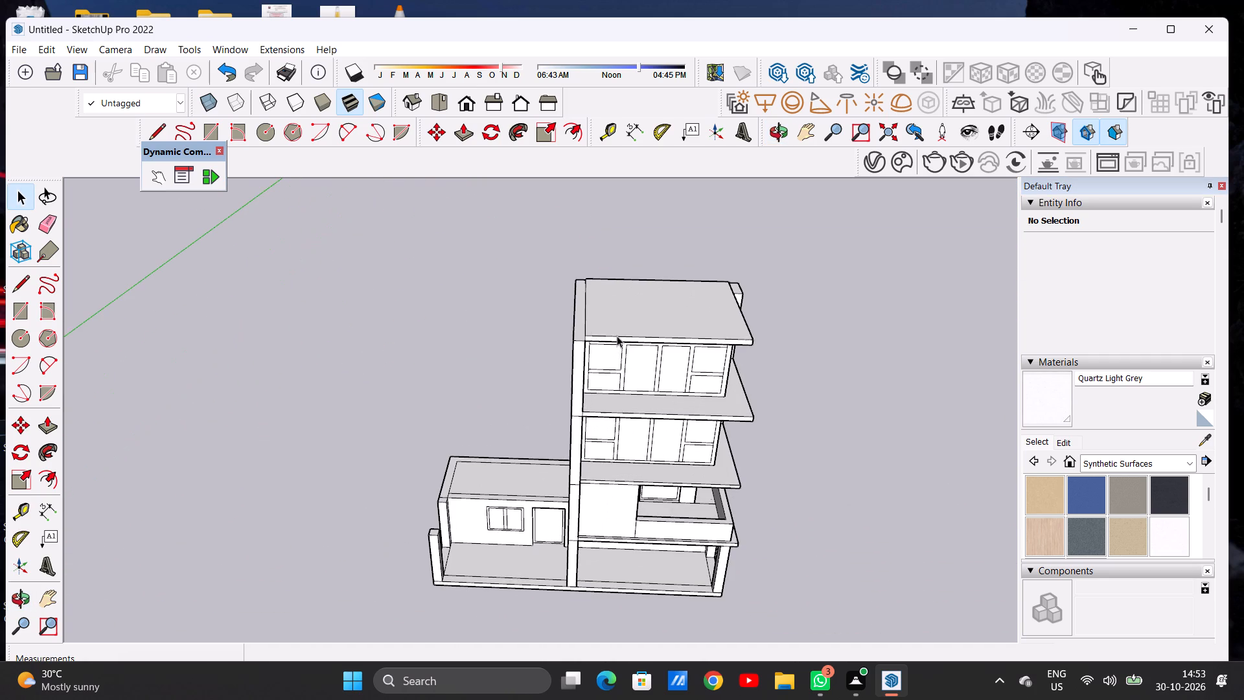
pyautogui.click(615, 336)
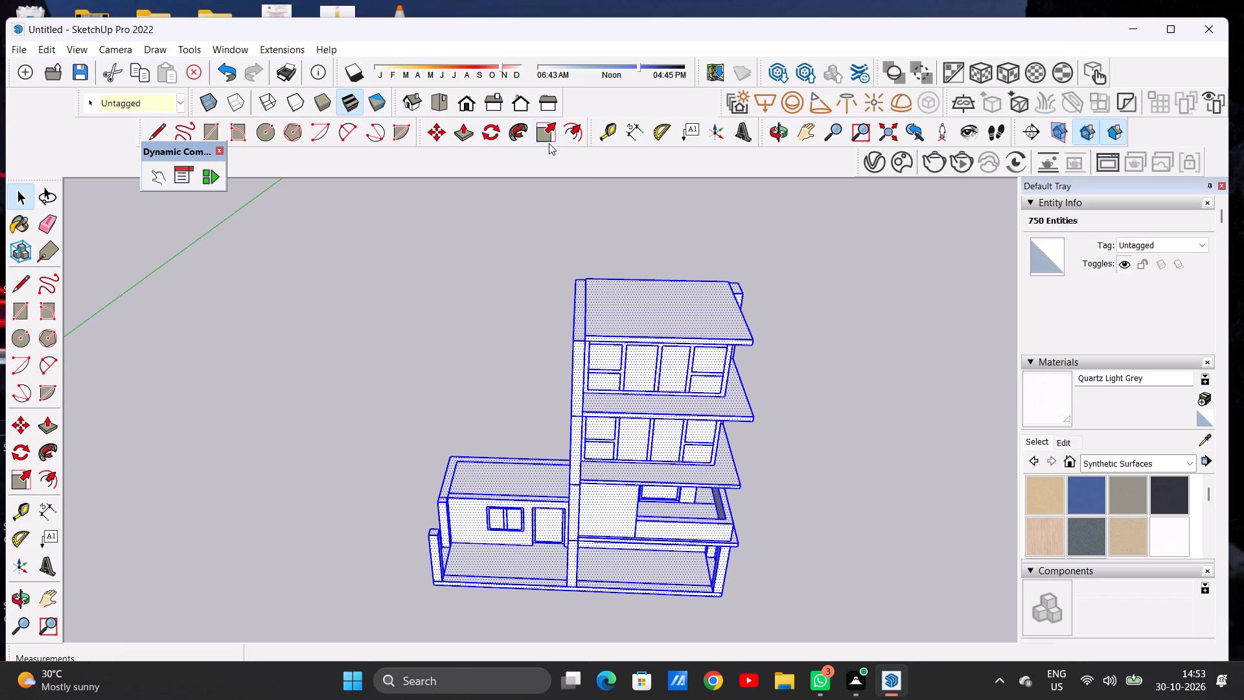
pyautogui.click(538, 133)
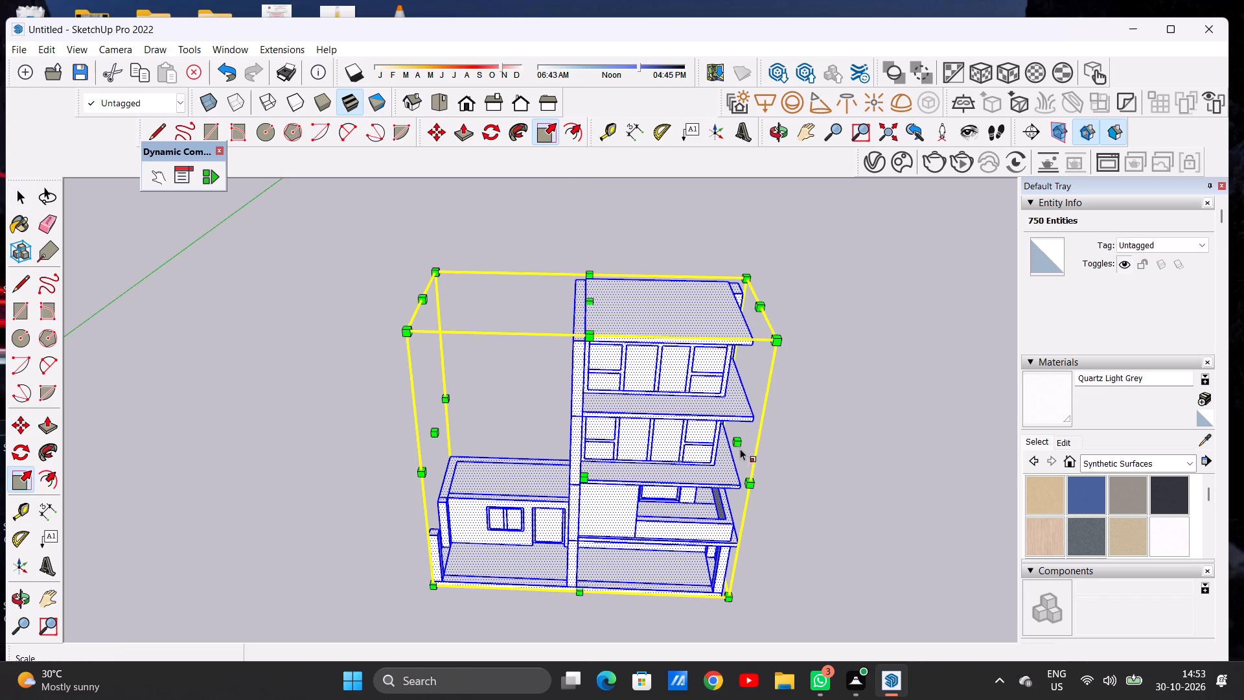
pyautogui.click(739, 448)
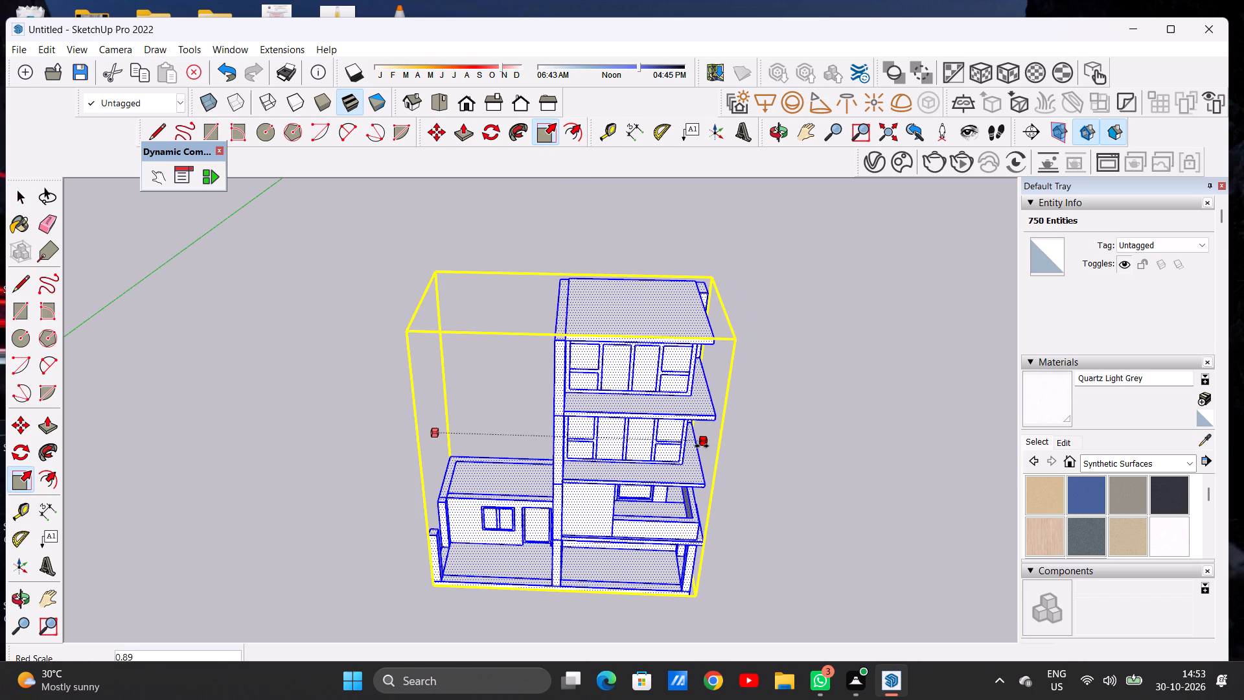
pyautogui.click(702, 446)
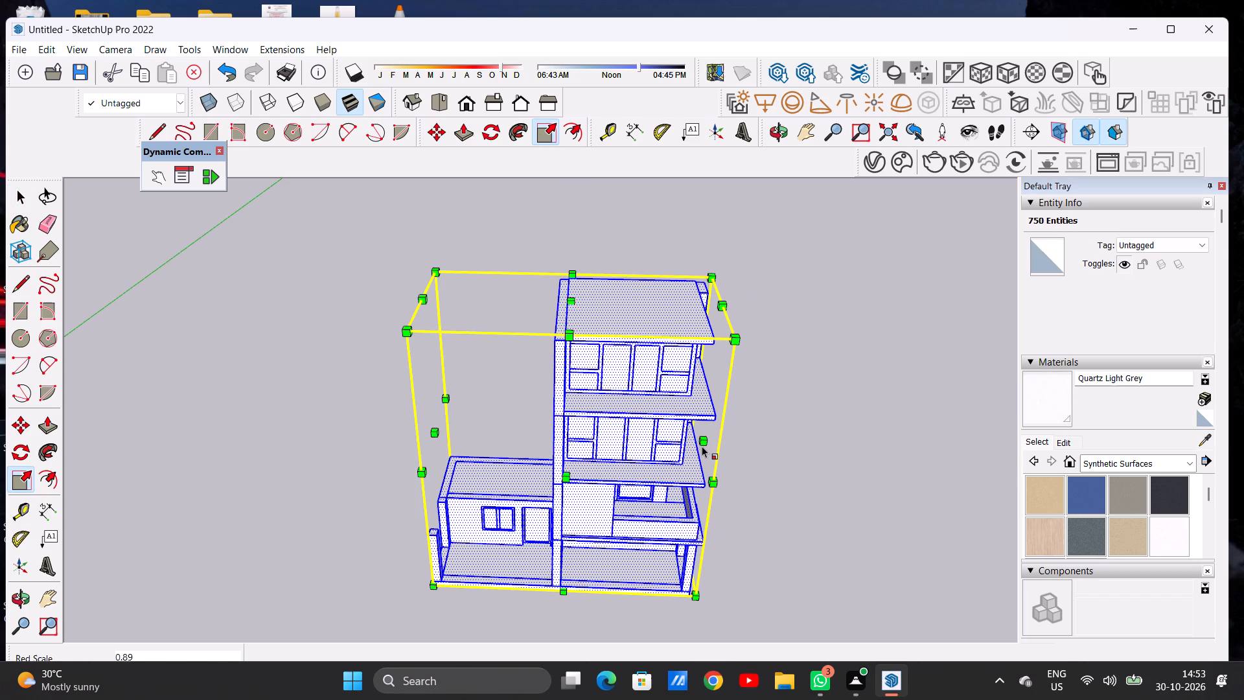
pyautogui.press('space')
pyautogui.click(752, 446)
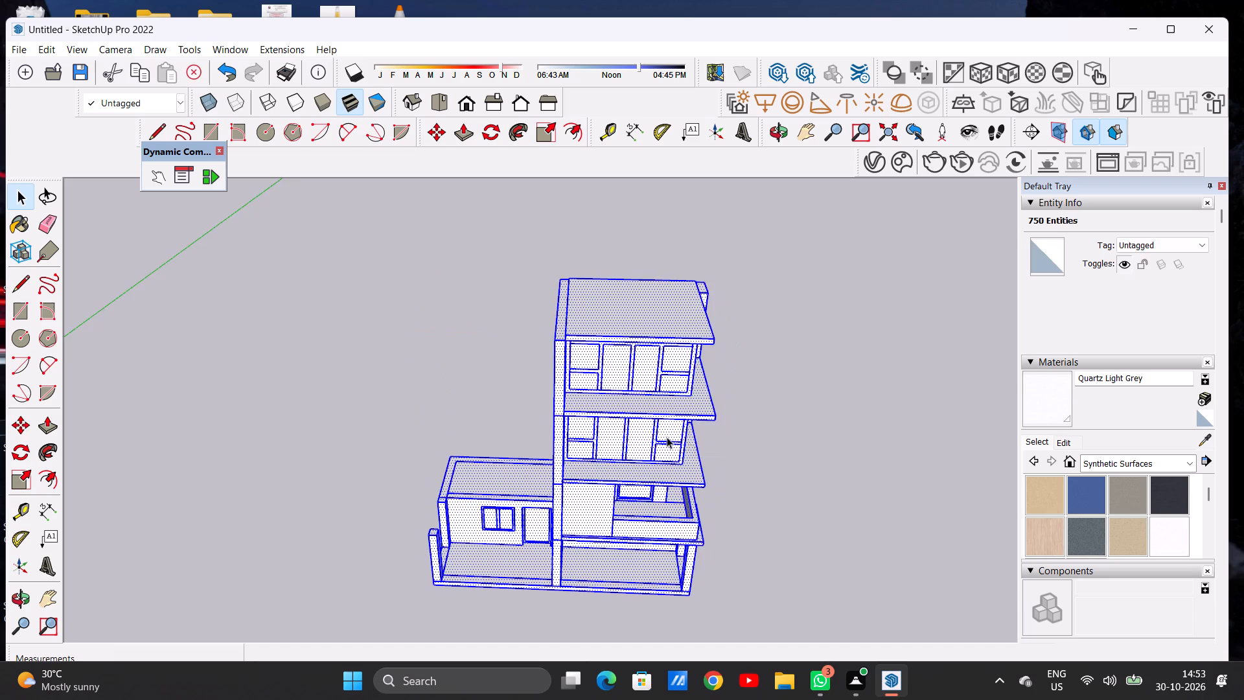
# Examine the narrowed house from the front, the balcony corner and a distance to judge its proportions.
pyautogui.scroll(-8, 636, 425)
pyautogui.moveTo(637, 476); pyautogui.dragTo(630, 341, button='middle')
pyautogui.scroll(7, 641, 395)
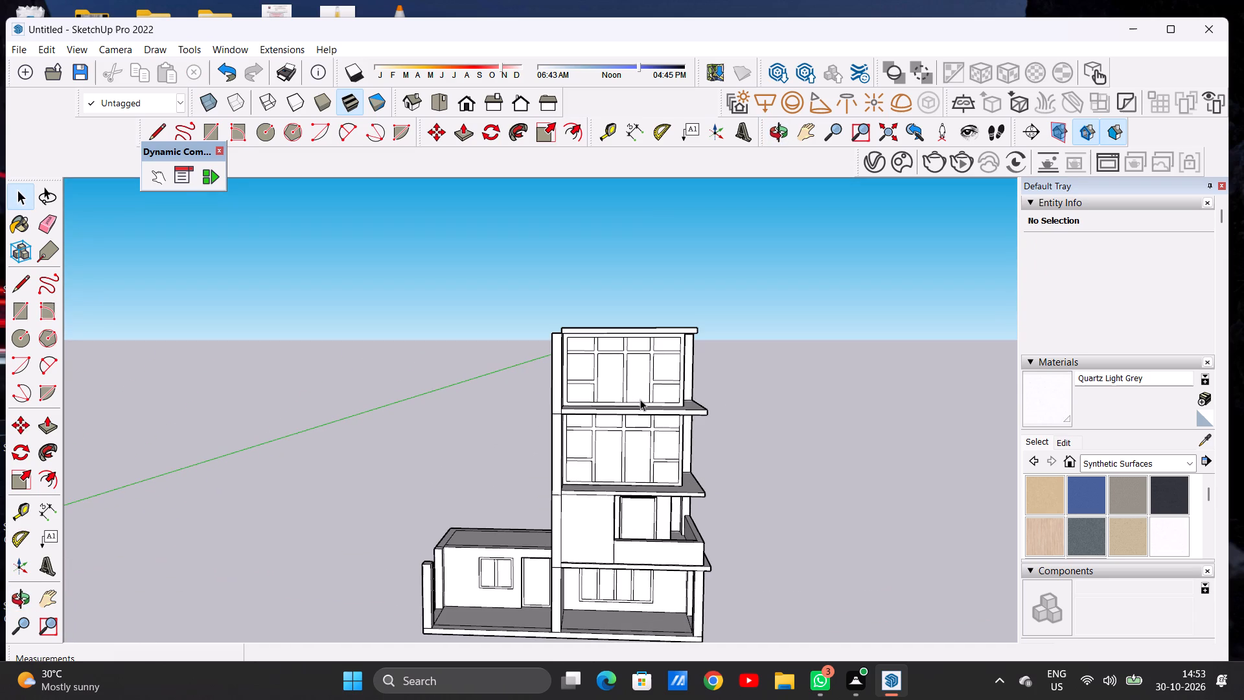
pyautogui.scroll(-7, 572, 574)
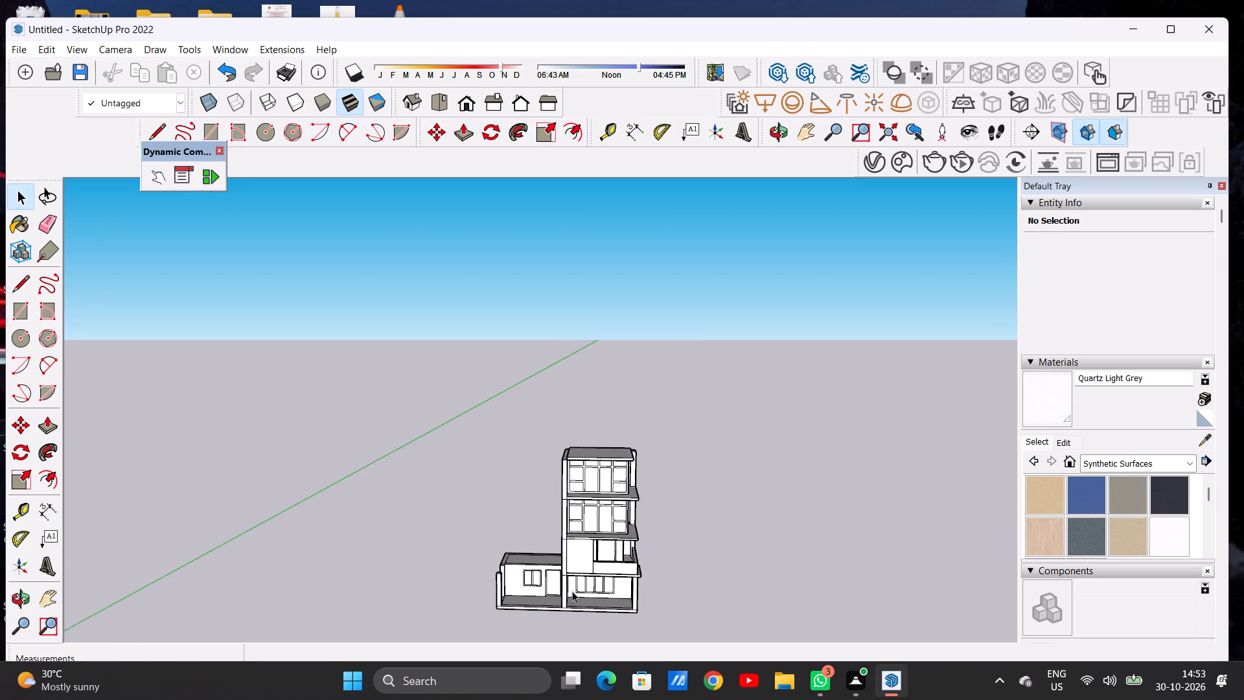
pyautogui.moveTo(571, 592); pyautogui.dragTo(575, 547, button='middle')
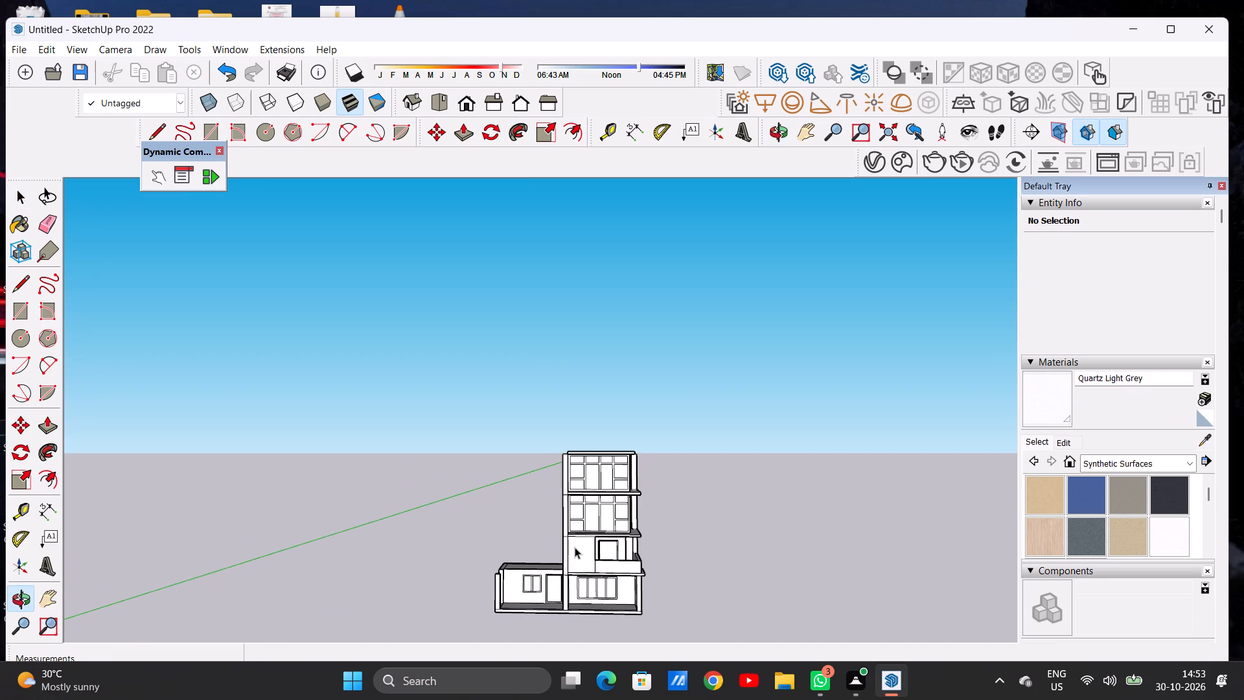
pyautogui.scroll(-5, 571, 526)
pyautogui.moveTo(634, 552); pyautogui.dragTo(341, 631, button='middle')
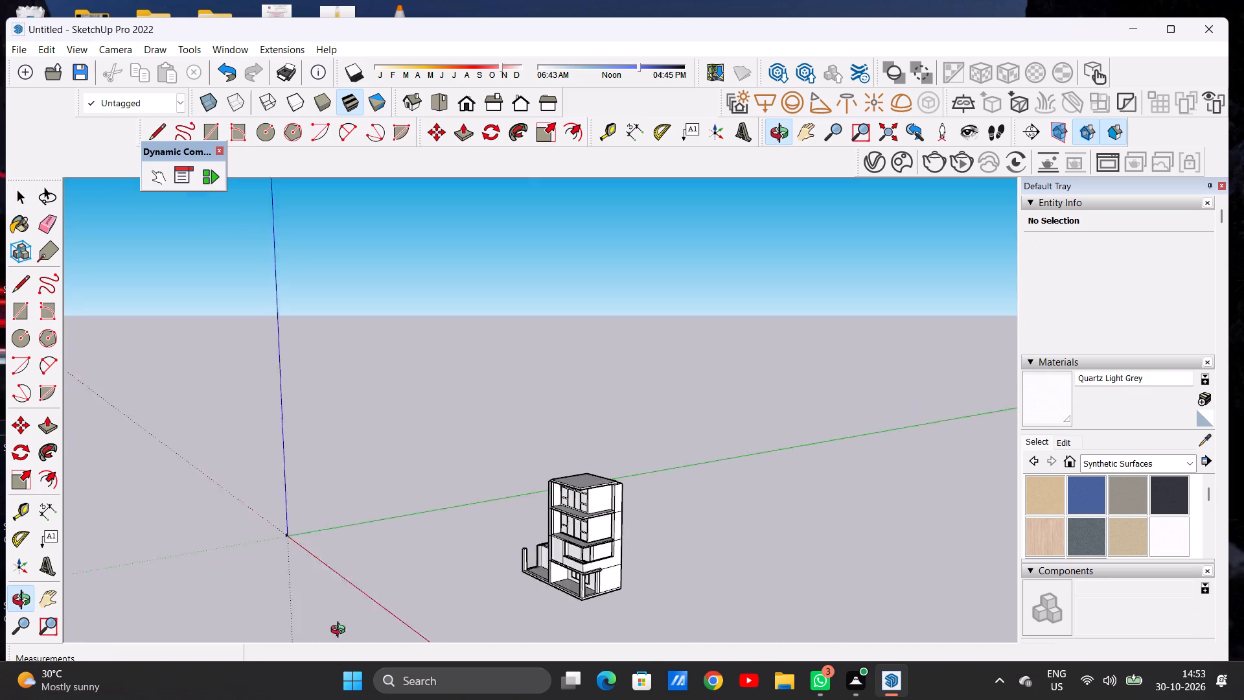
pyautogui.moveTo(341, 631); pyautogui.dragTo(318, 647, button='middle')
pyautogui.scroll(20, 548, 624)
pyautogui.scroll(6, 548, 624)
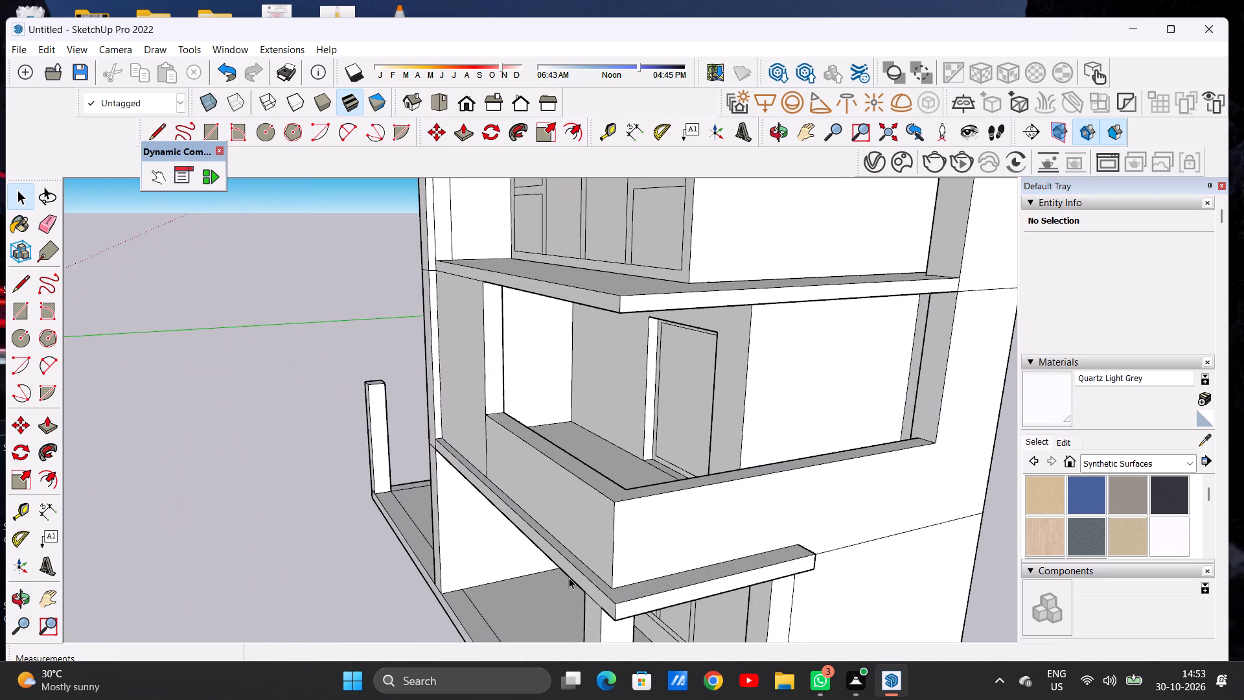
pyautogui.scroll(-6, 592, 573)
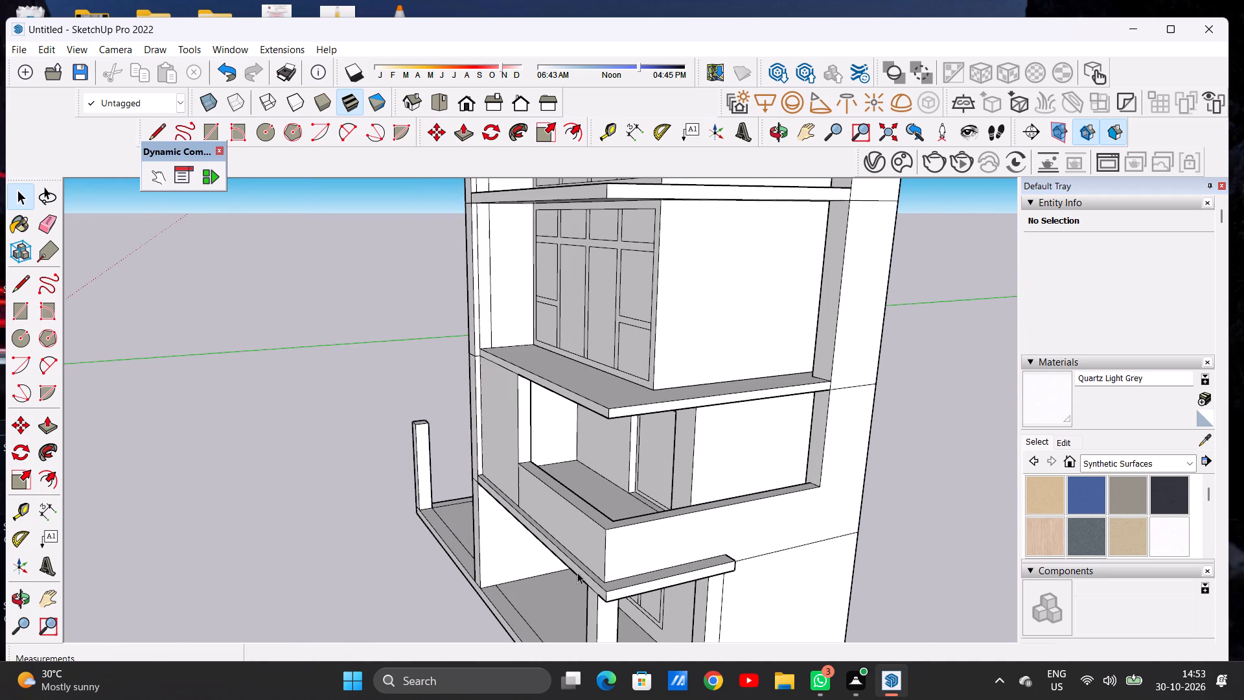
pyautogui.moveTo(551, 577); pyautogui.dragTo(723, 513, button='middle')
pyautogui.scroll(-6, 573, 542)
pyautogui.moveTo(501, 549); pyautogui.dragTo(551, 537, button='middle')
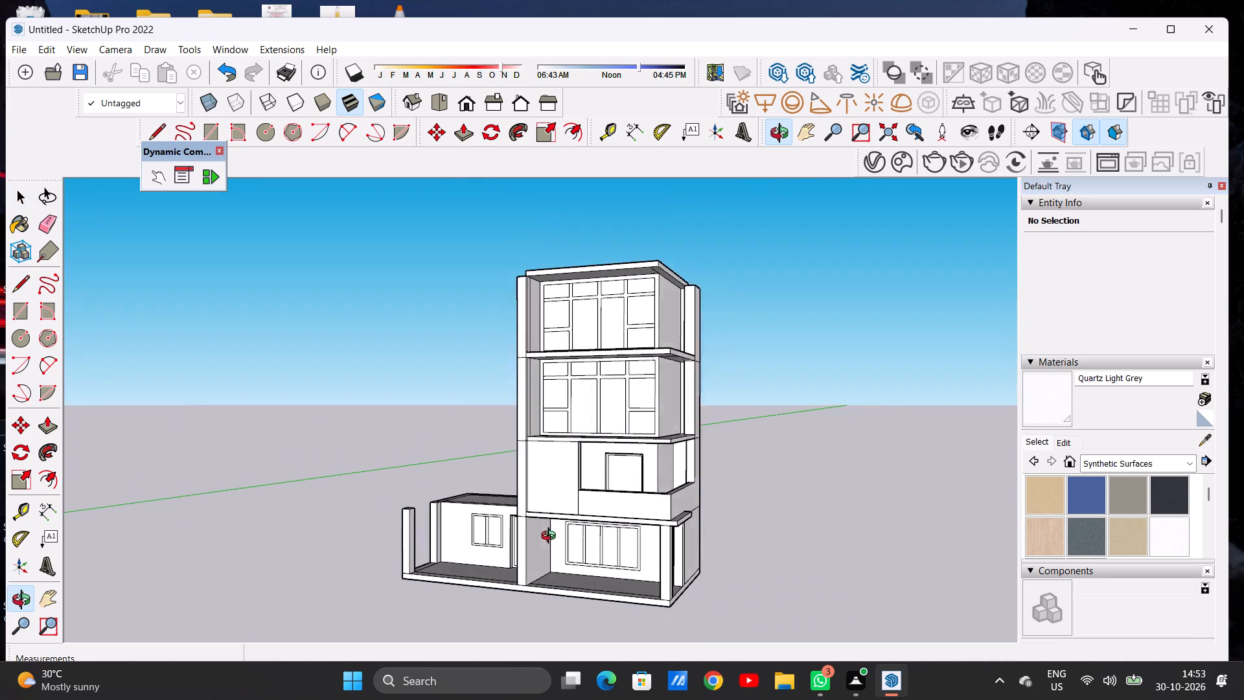
pyautogui.moveTo(551, 537); pyautogui.dragTo(659, 494, button='middle')
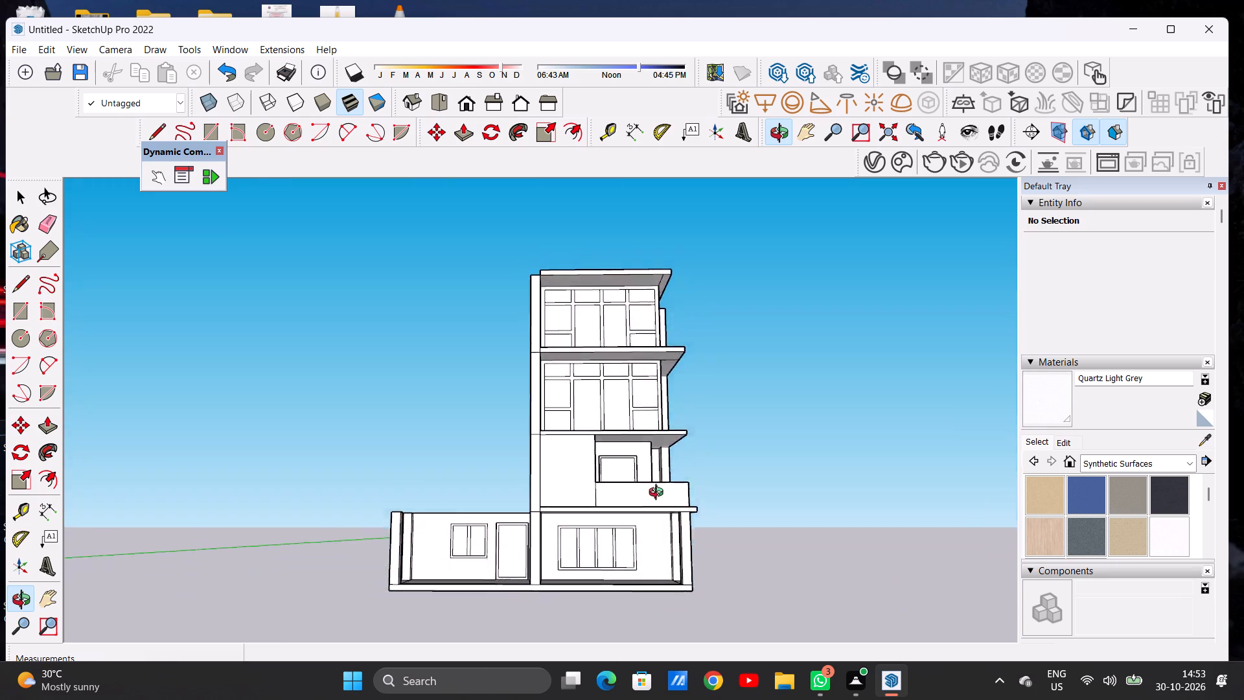
pyautogui.moveTo(659, 494); pyautogui.dragTo(656, 560, button='middle')
pyautogui.scroll(-1, 601, 557)
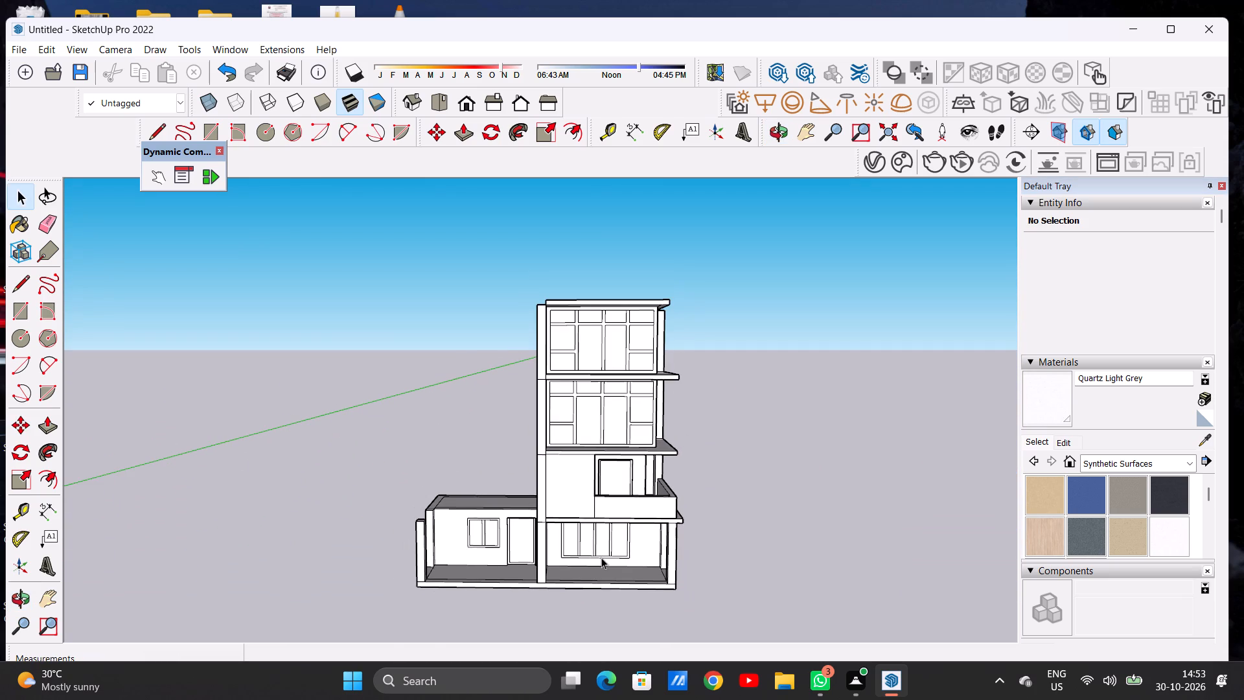
pyautogui.scroll(-5, 601, 557)
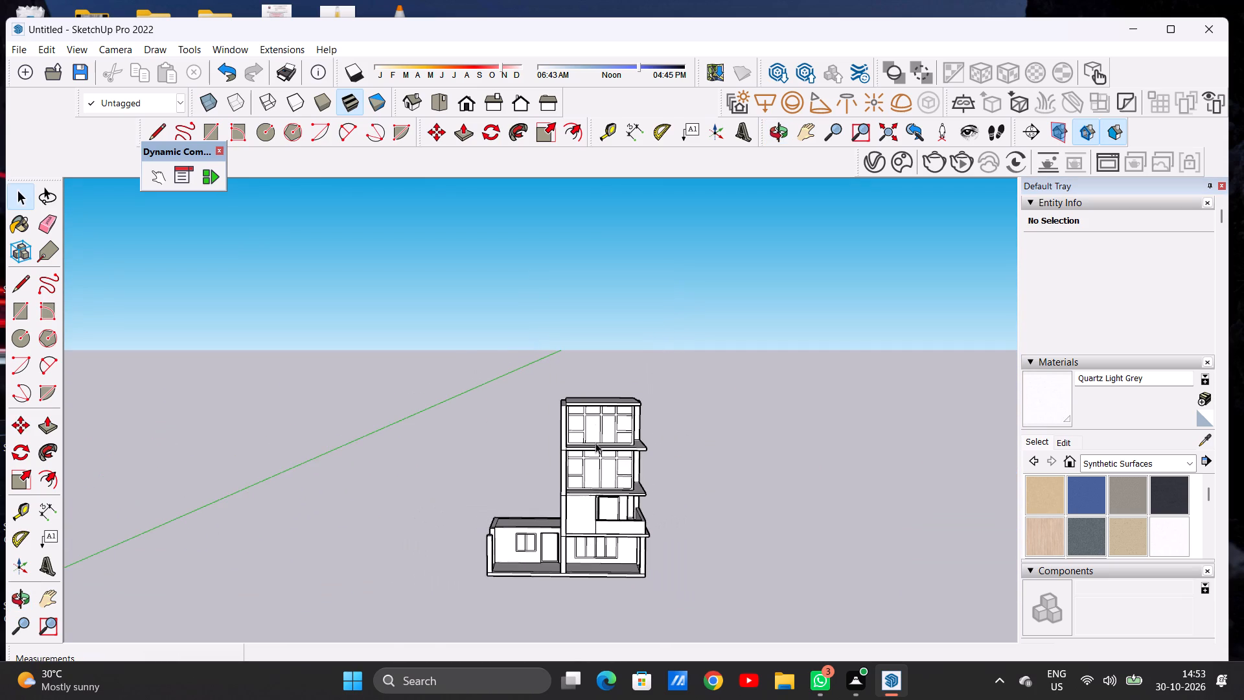
pyautogui.scroll(5, 564, 369)
pyautogui.scroll(-7, 607, 408)
# Push/Pull the connected top face of the left column and rear wall up about 20' 4 9/16" above the roof slab.
pyautogui.moveTo(593, 409); pyautogui.dragTo(573, 513, button='middle')
pyautogui.scroll(6, 589, 410)
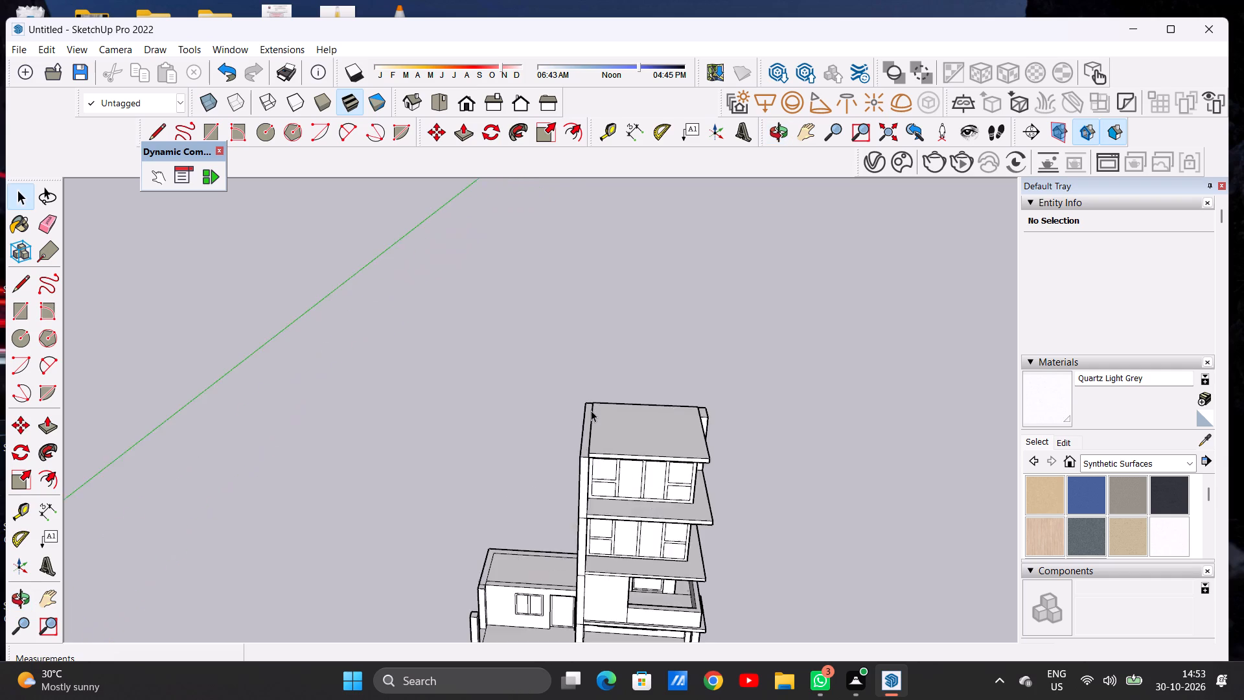
pyautogui.scroll(16, 591, 410)
pyautogui.moveTo(582, 492); pyautogui.dragTo(609, 418, button='middle')
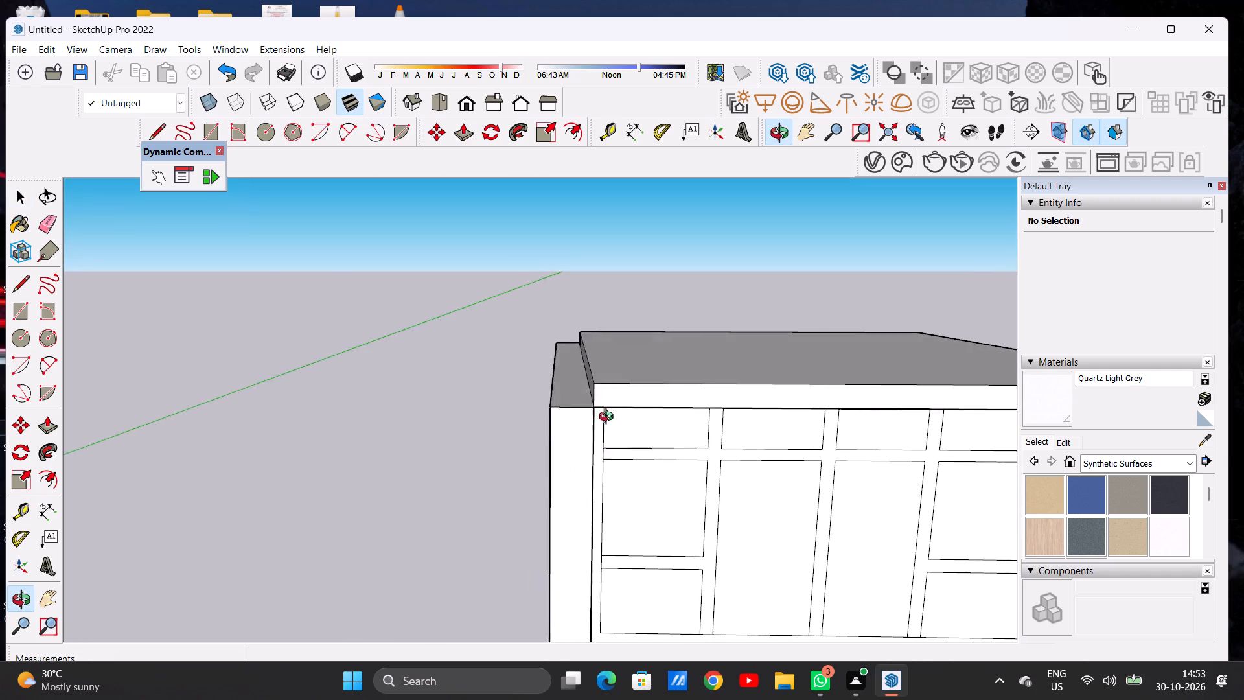
pyautogui.moveTo(609, 418); pyautogui.dragTo(616, 442, button='middle')
pyautogui.scroll(2, 598, 433)
pyautogui.press('p')
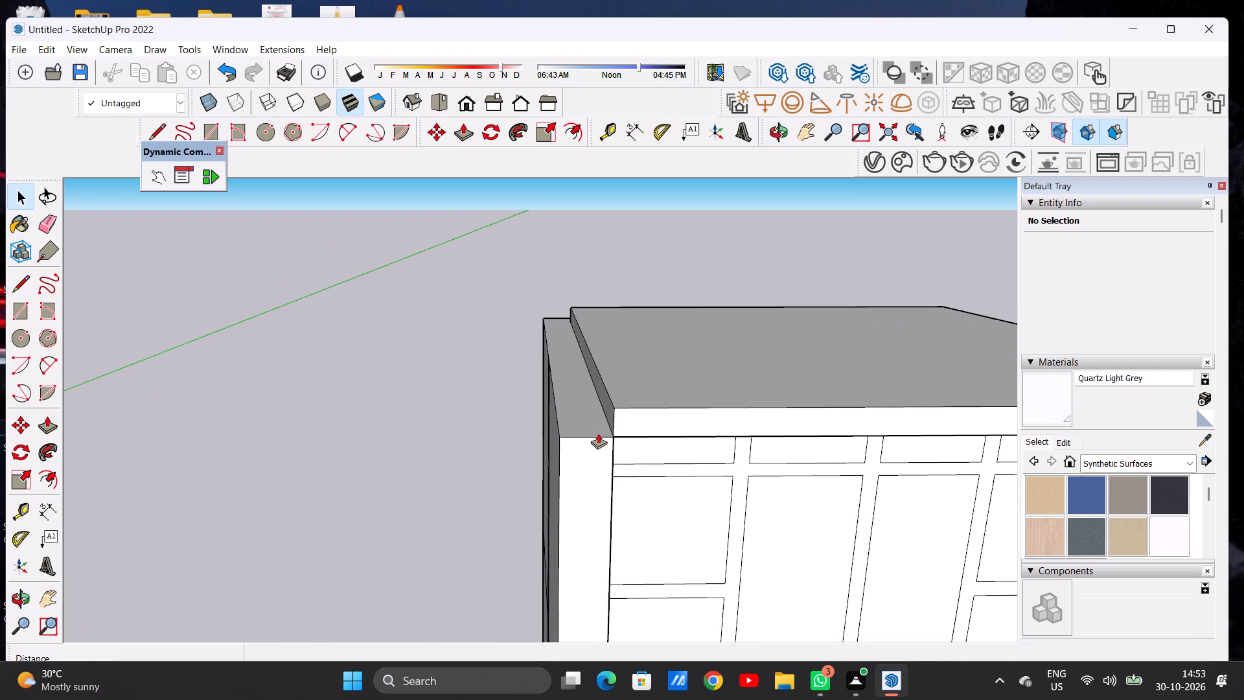
pyautogui.scroll(5, 590, 415)
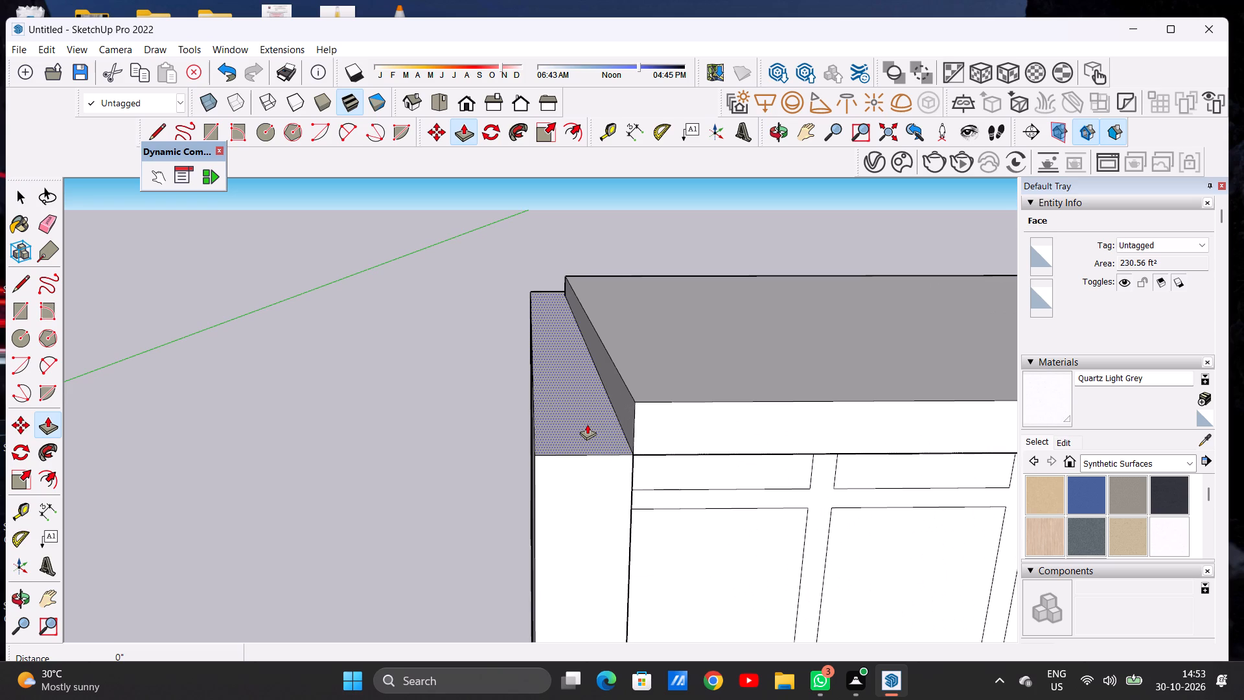
pyautogui.click(588, 425)
pyautogui.scroll(-13, 551, 310)
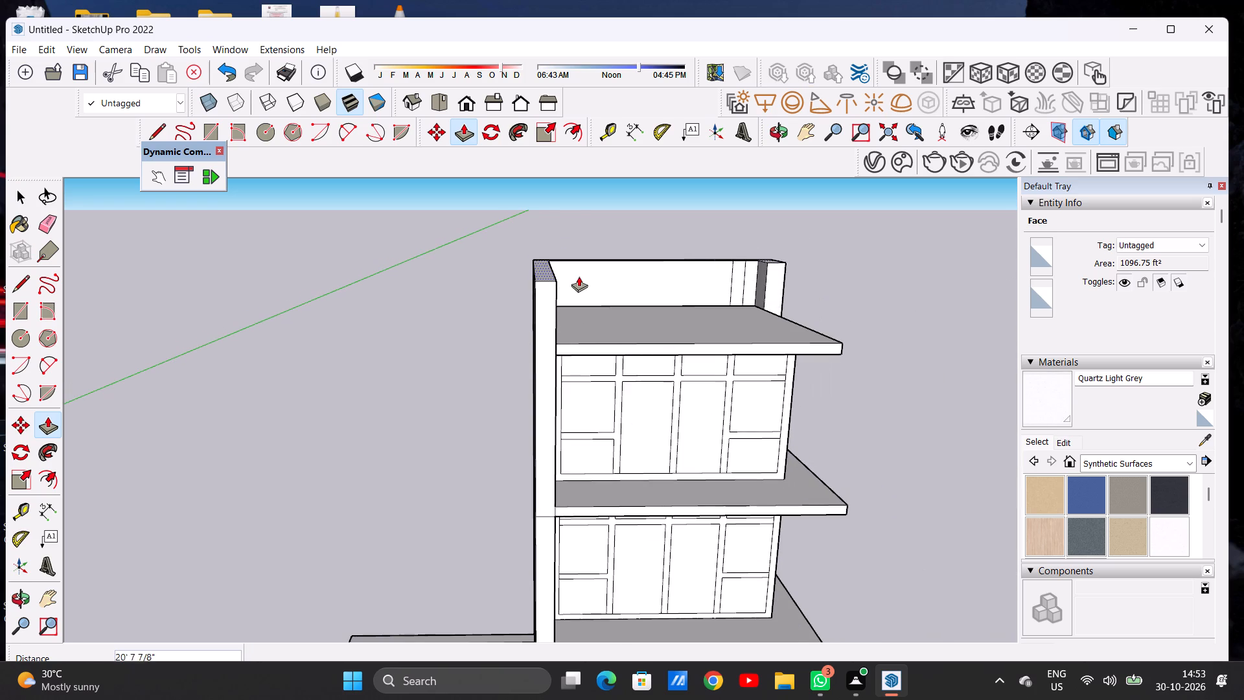
pyautogui.scroll(3, 579, 276)
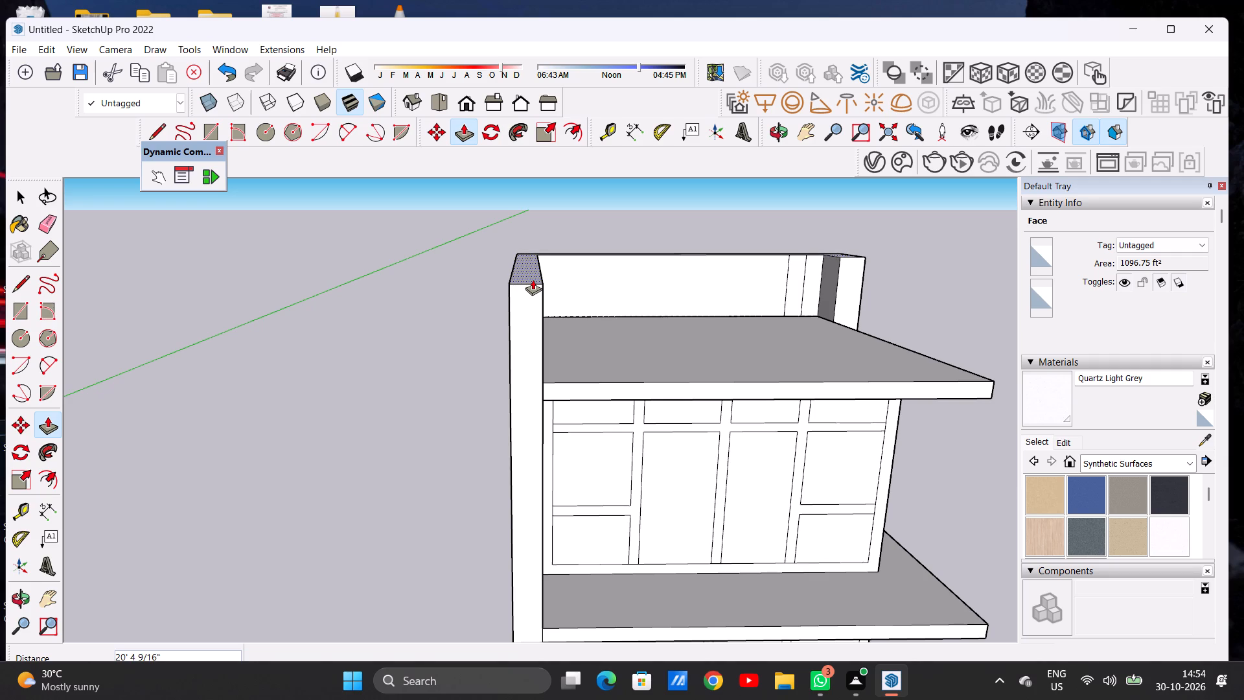
pyautogui.click(533, 279)
pyautogui.press('space')
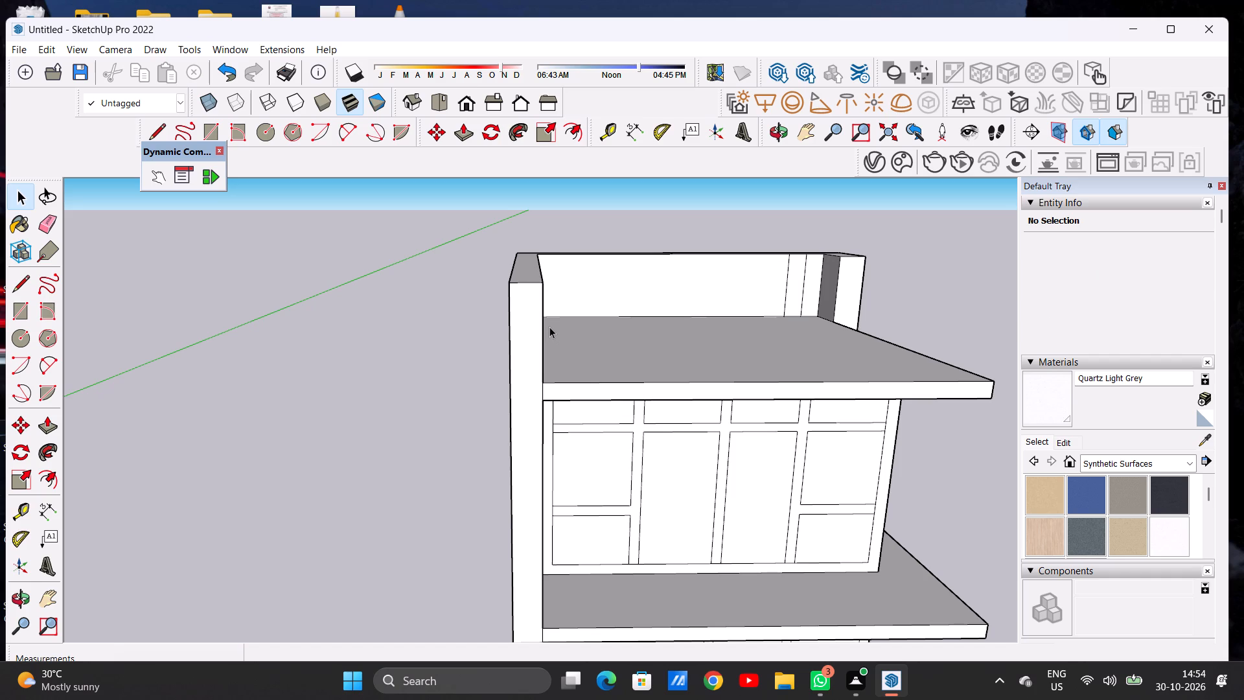
pyautogui.press('space')
# Examine the raised column and walls around the roof slab from the front, the rear corner and above.
pyautogui.scroll(-8, 505, 340)
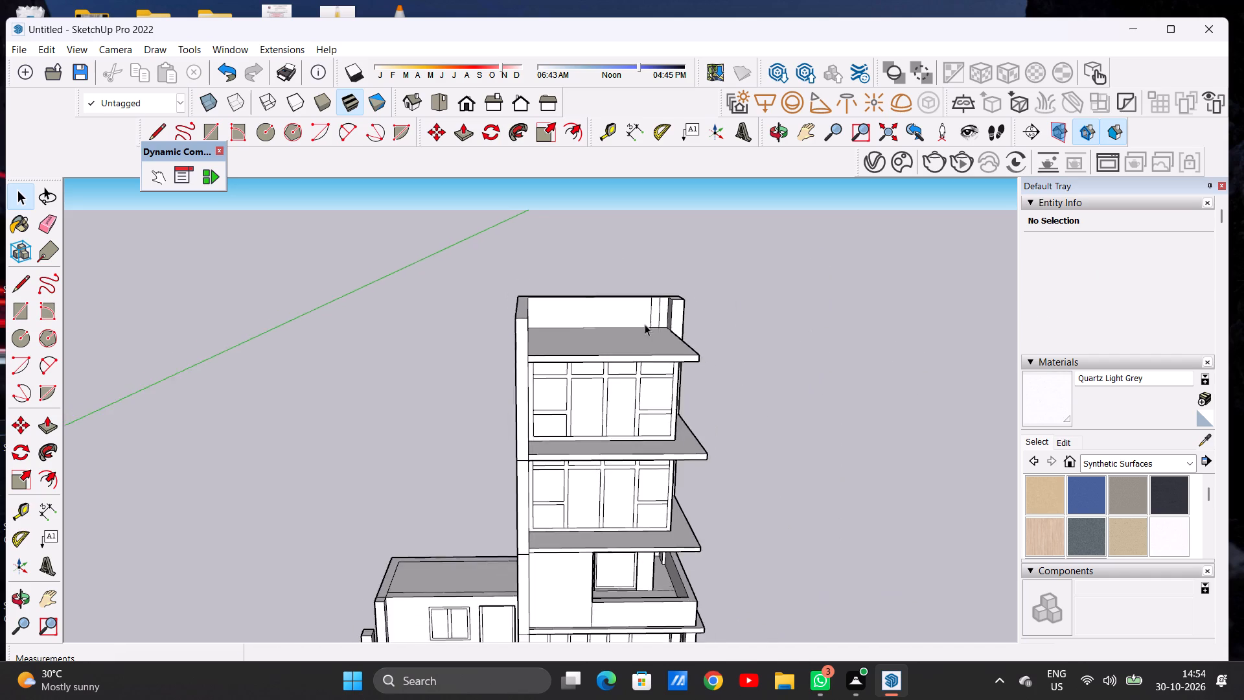
pyautogui.moveTo(662, 318); pyautogui.dragTo(518, 430, button='middle')
pyautogui.scroll(13, 685, 363)
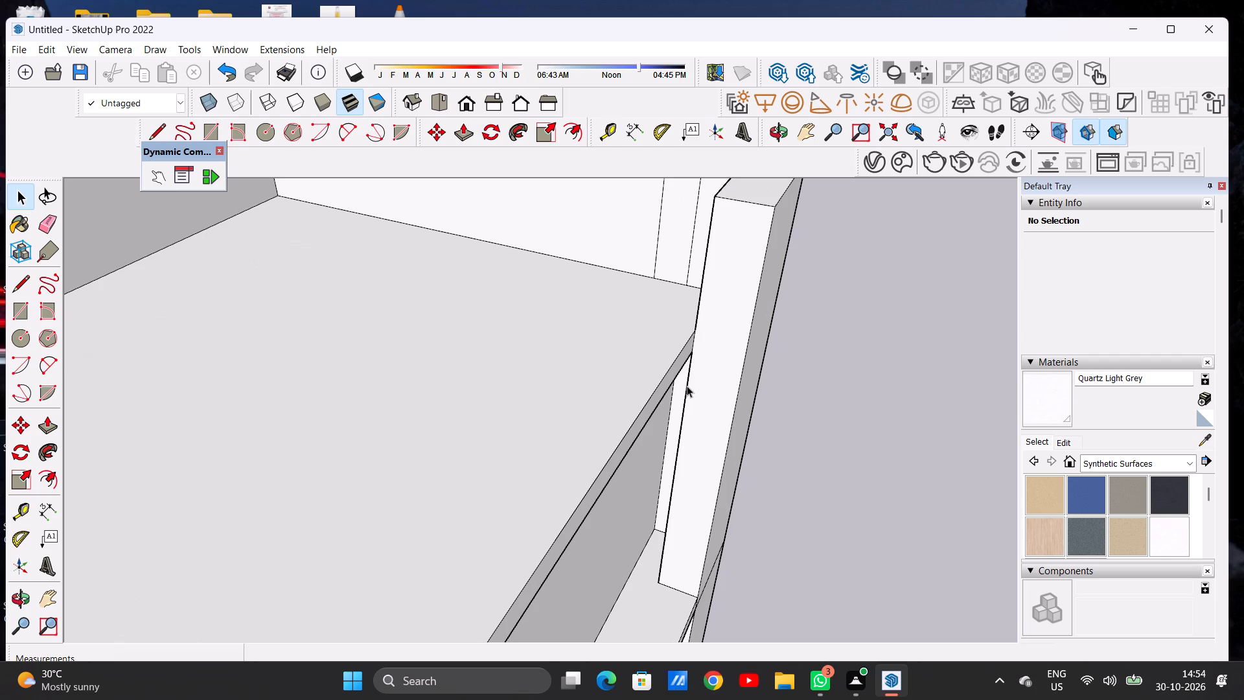
pyautogui.scroll(-6, 693, 393)
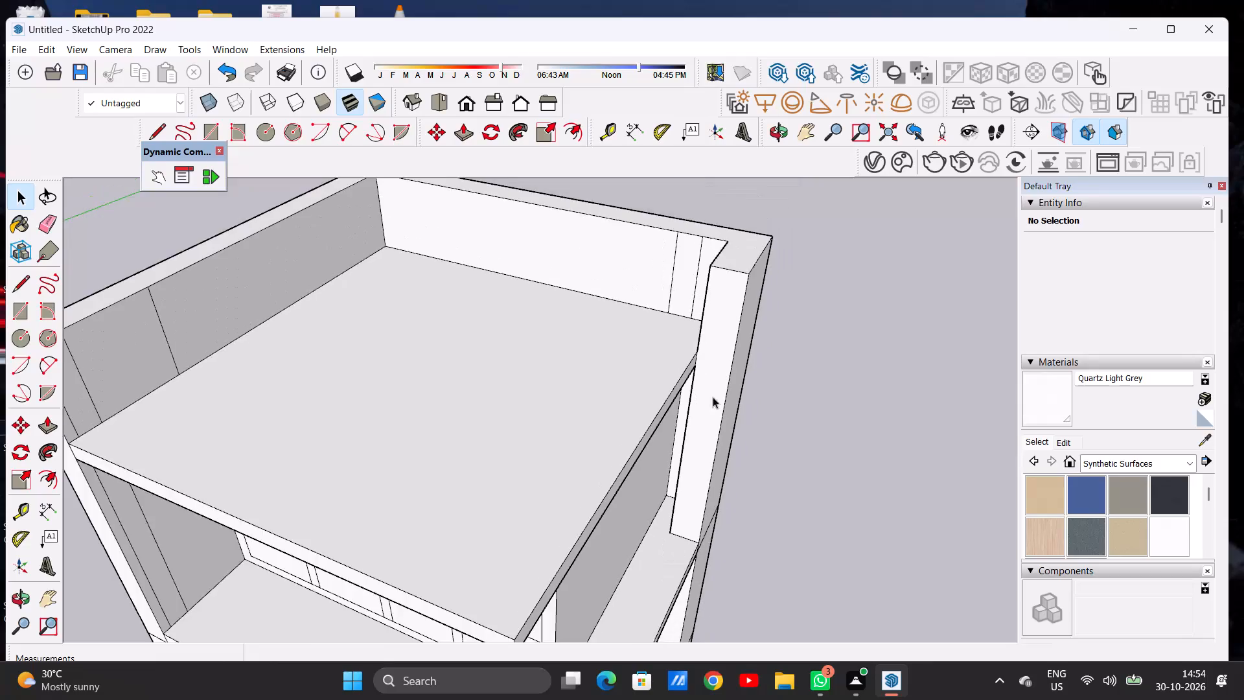
pyautogui.scroll(-9, 700, 383)
pyautogui.moveTo(653, 411); pyautogui.dragTo(779, 285, button='middle')
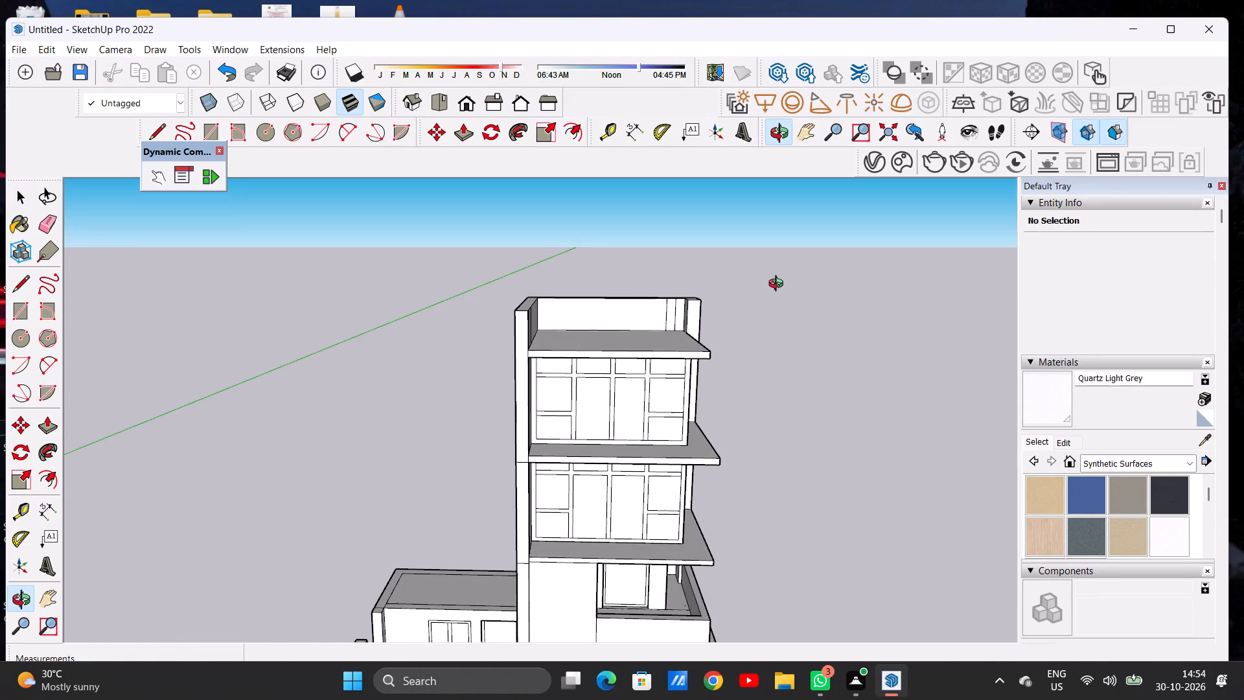
pyautogui.moveTo(779, 285); pyautogui.dragTo(772, 432, button='middle')
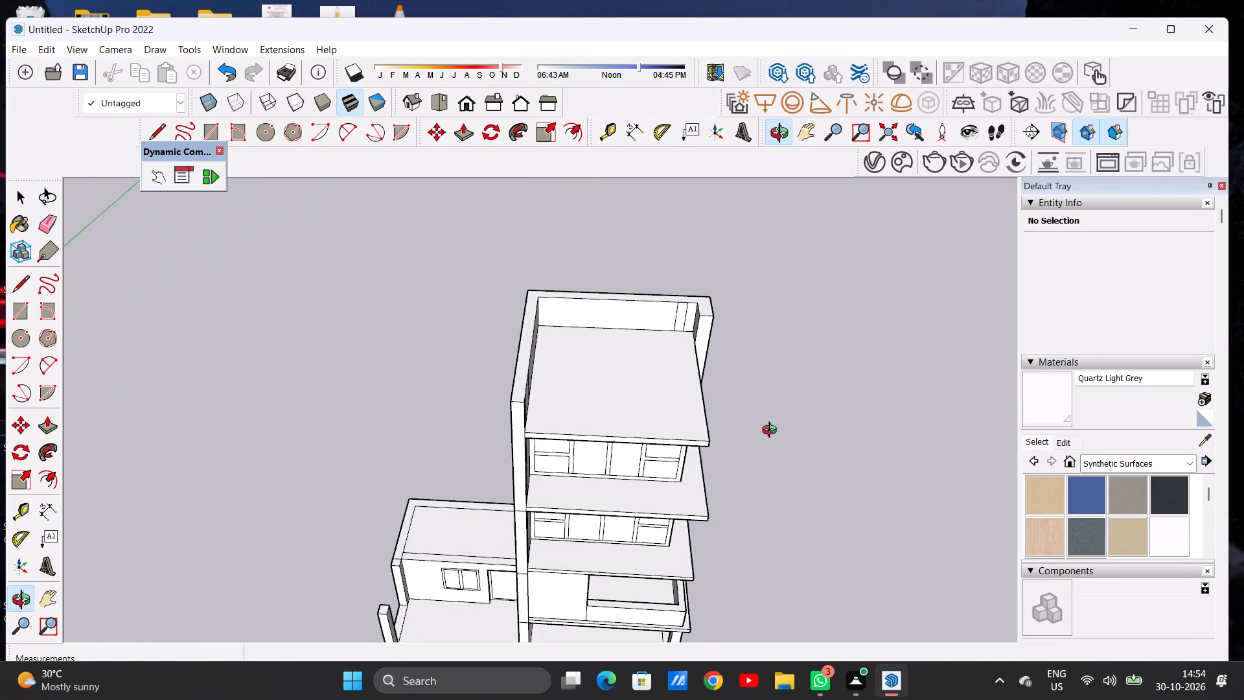
pyautogui.moveTo(772, 432); pyautogui.dragTo(763, 434, button='middle')
pyautogui.scroll(1, 626, 449)
pyautogui.scroll(-1, 626, 449)
pyautogui.scroll(2, 626, 449)
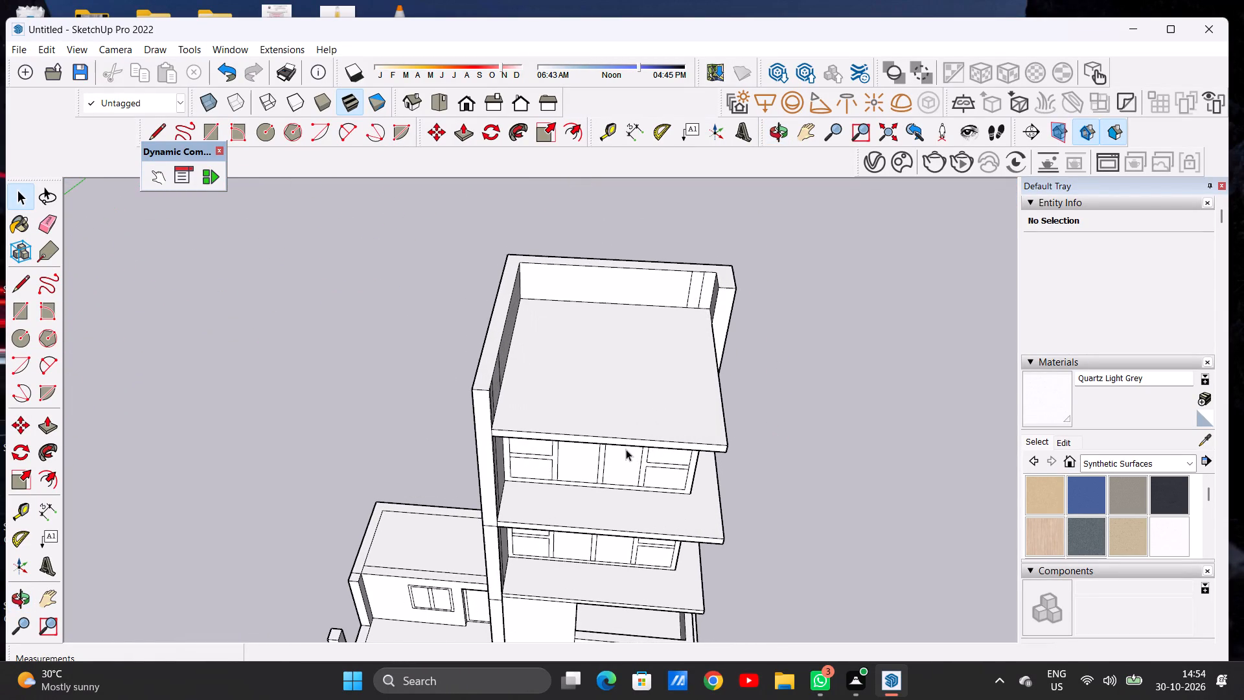
pyautogui.scroll(-10, 626, 449)
pyautogui.moveTo(631, 406); pyautogui.dragTo(524, 444, button='middle')
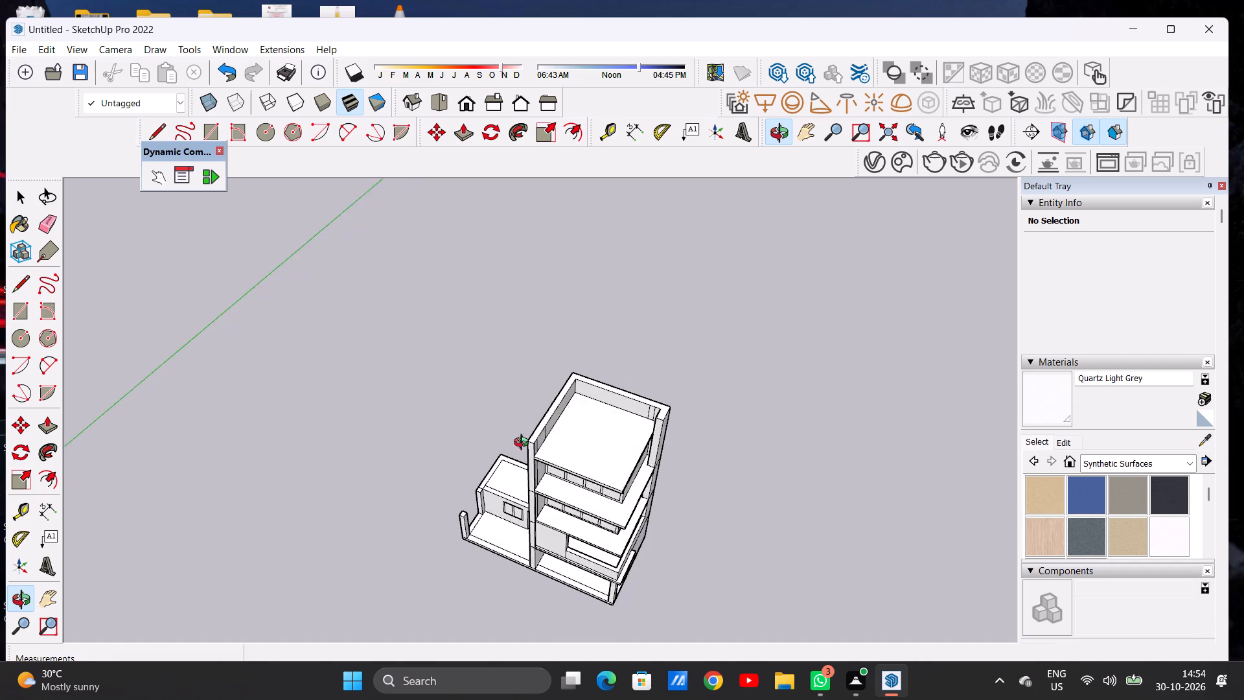
pyautogui.moveTo(524, 444); pyautogui.dragTo(599, 436, button='middle')
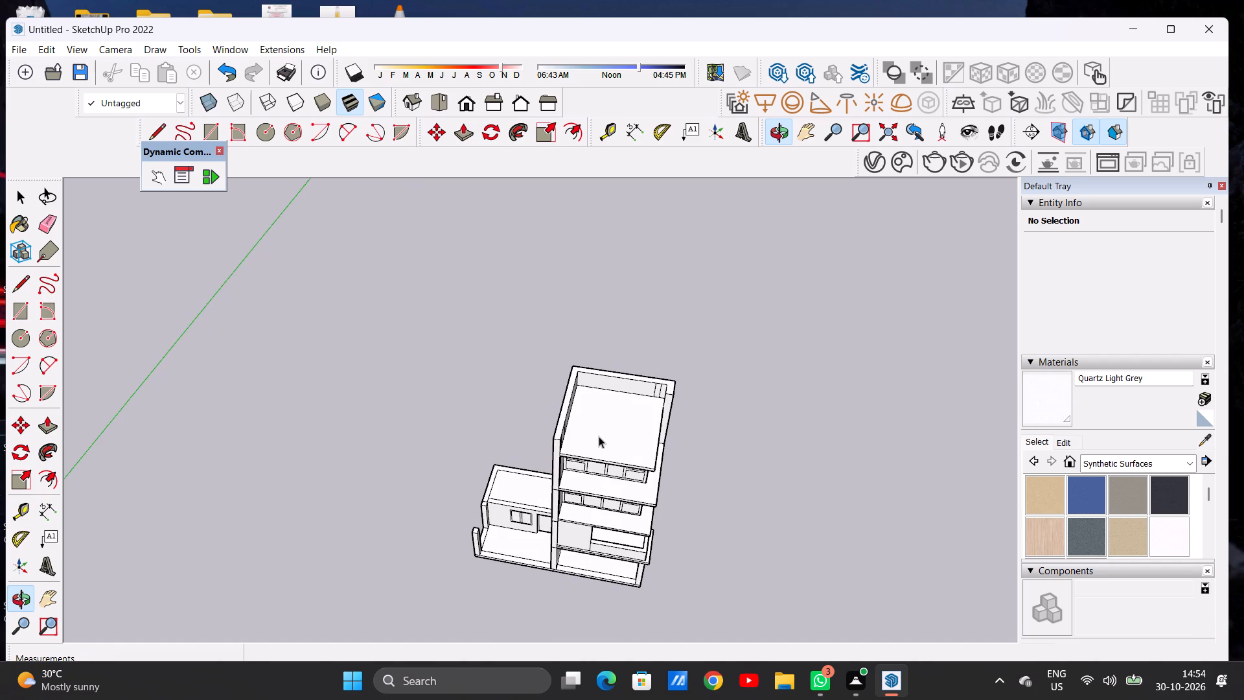
pyautogui.scroll(6, 577, 413)
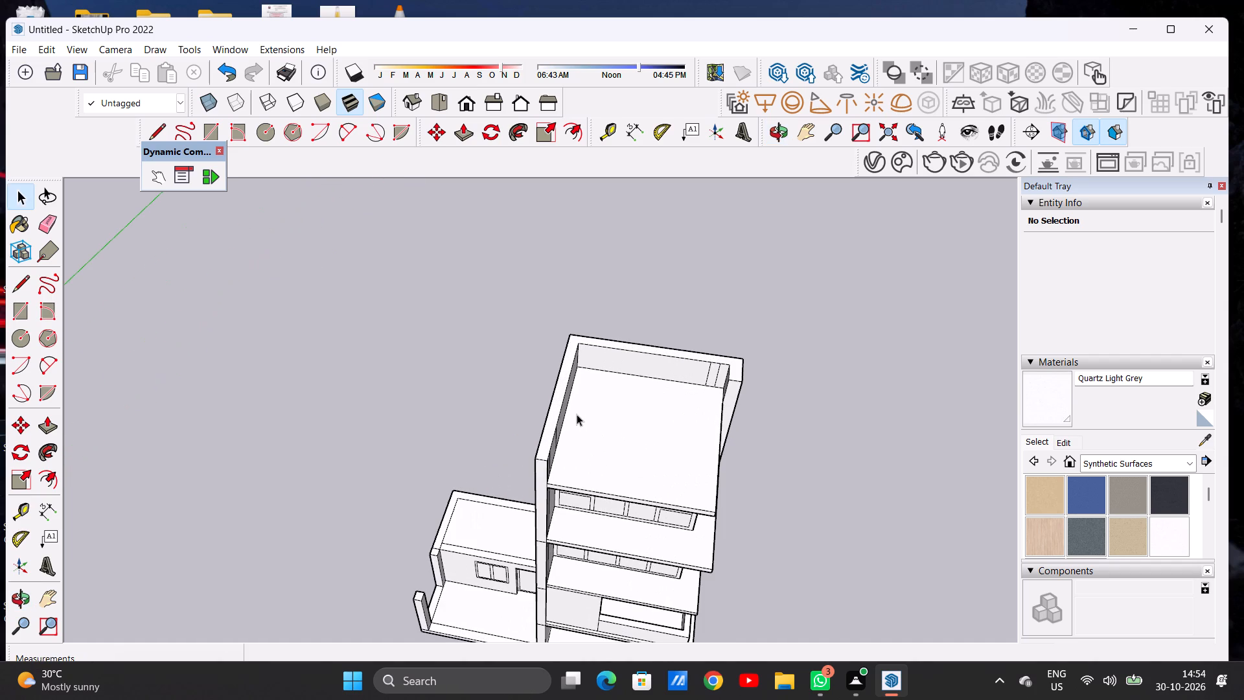
# Undo the last Push/Pull that raised the left column and rear wall above the roof slab.
pyautogui.hotkey('ctrl', 'z')
# Draw a line about 5' 8 3/8" long across the left wall's top face near its front end.
pyautogui.moveTo(560, 433); pyautogui.dragTo(598, 476, button='middle')
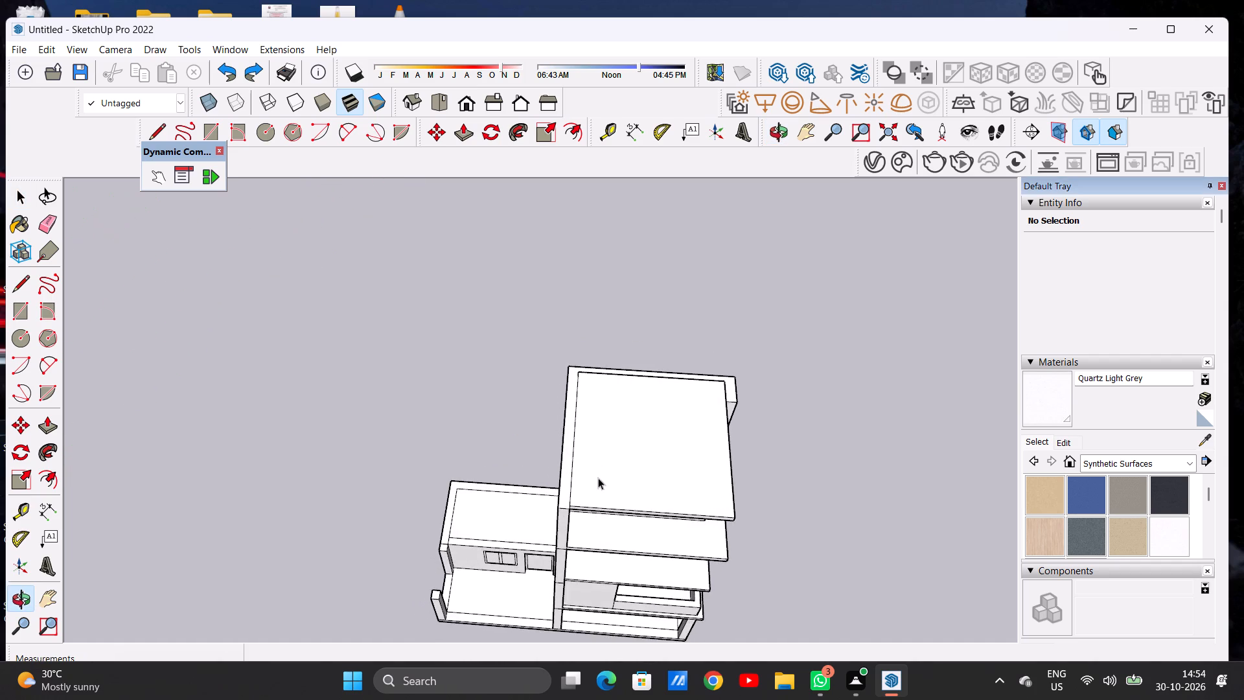
pyautogui.scroll(15, 575, 504)
pyautogui.scroll(-8, 567, 491)
pyautogui.moveTo(547, 504); pyautogui.dragTo(576, 454, button='middle')
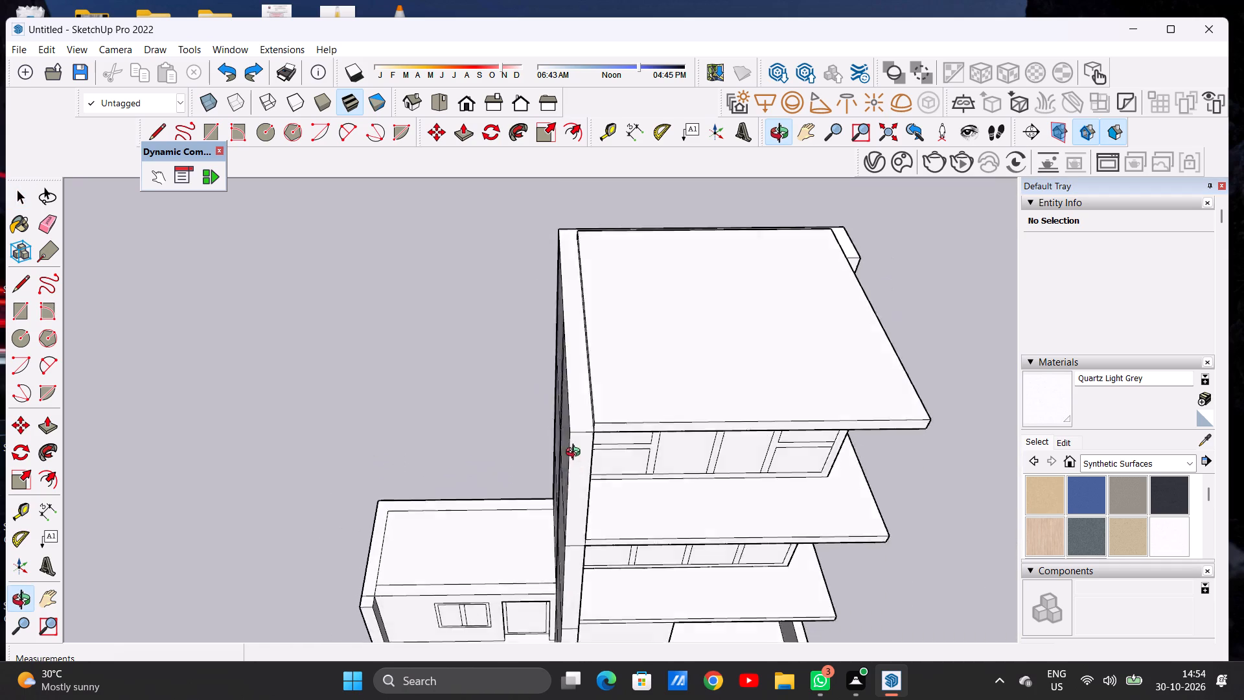
pyautogui.moveTo(576, 454); pyautogui.dragTo(577, 433, button='middle')
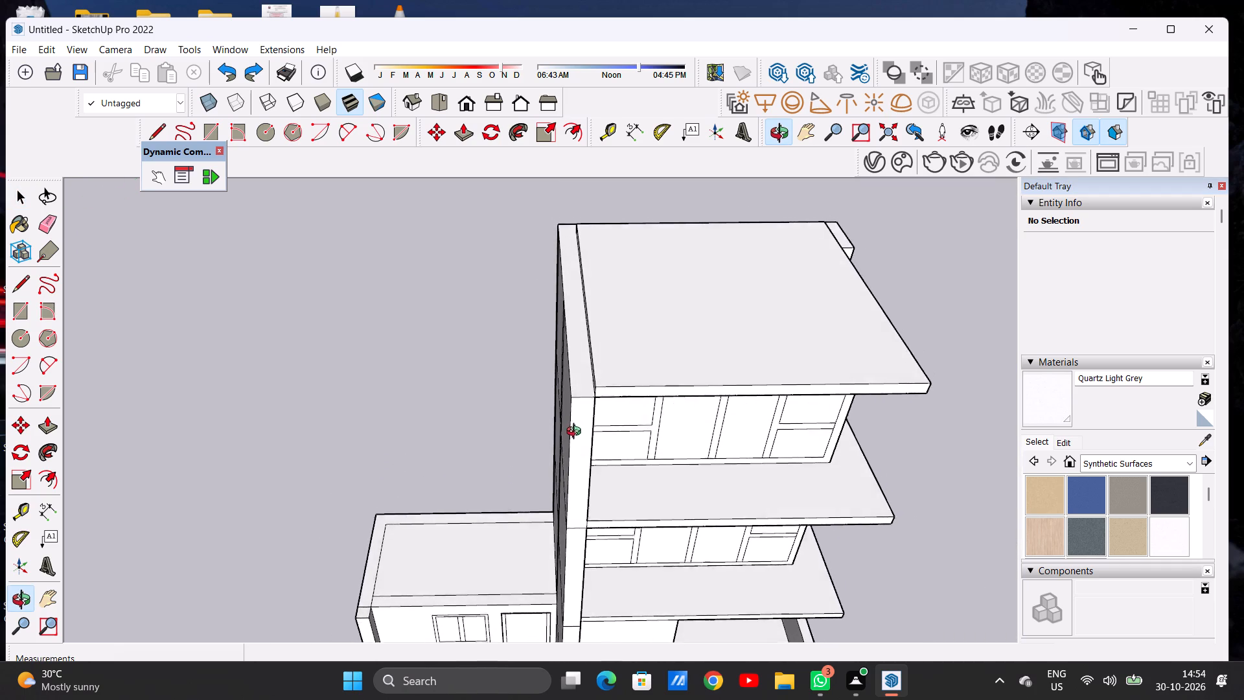
pyautogui.moveTo(577, 433); pyautogui.dragTo(577, 437, button='middle')
pyautogui.scroll(4, 589, 388)
pyautogui.moveTo(583, 390); pyautogui.dragTo(645, 436, button='middle')
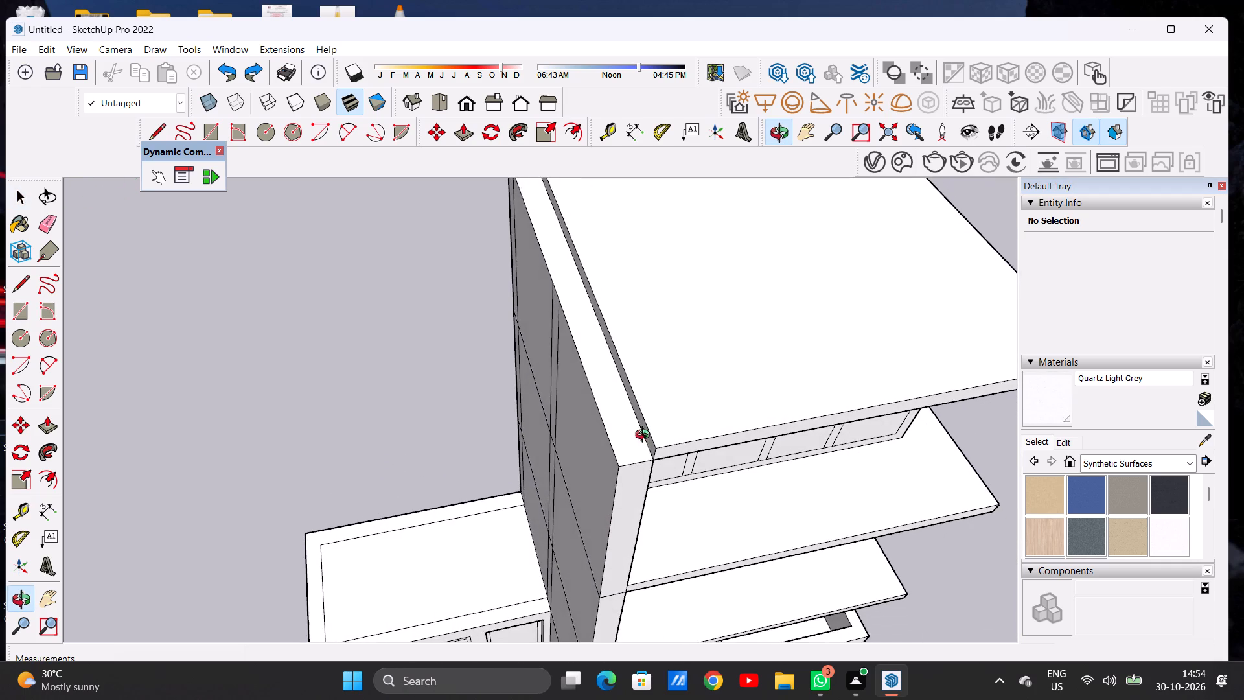
pyautogui.moveTo(645, 436); pyautogui.dragTo(645, 436, button='middle')
pyautogui.scroll(5, 642, 434)
pyautogui.press('l')
pyautogui.scroll(4, 645, 426)
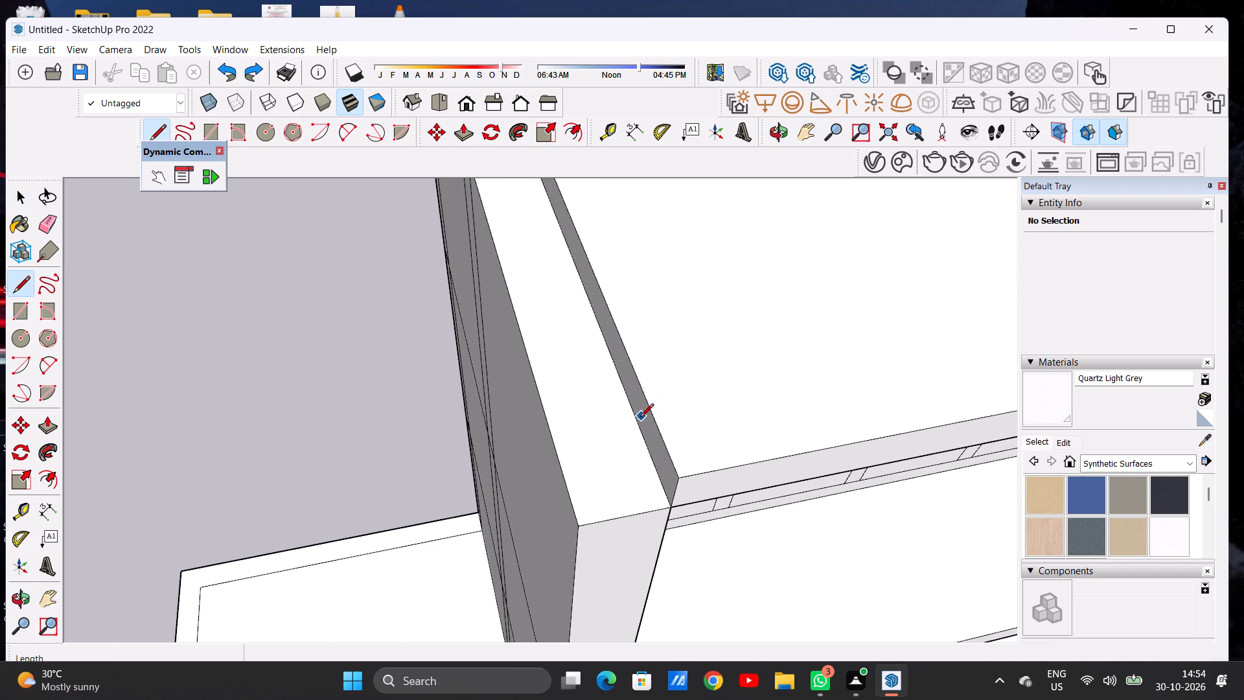
pyautogui.click(637, 420)
pyautogui.click(552, 438)
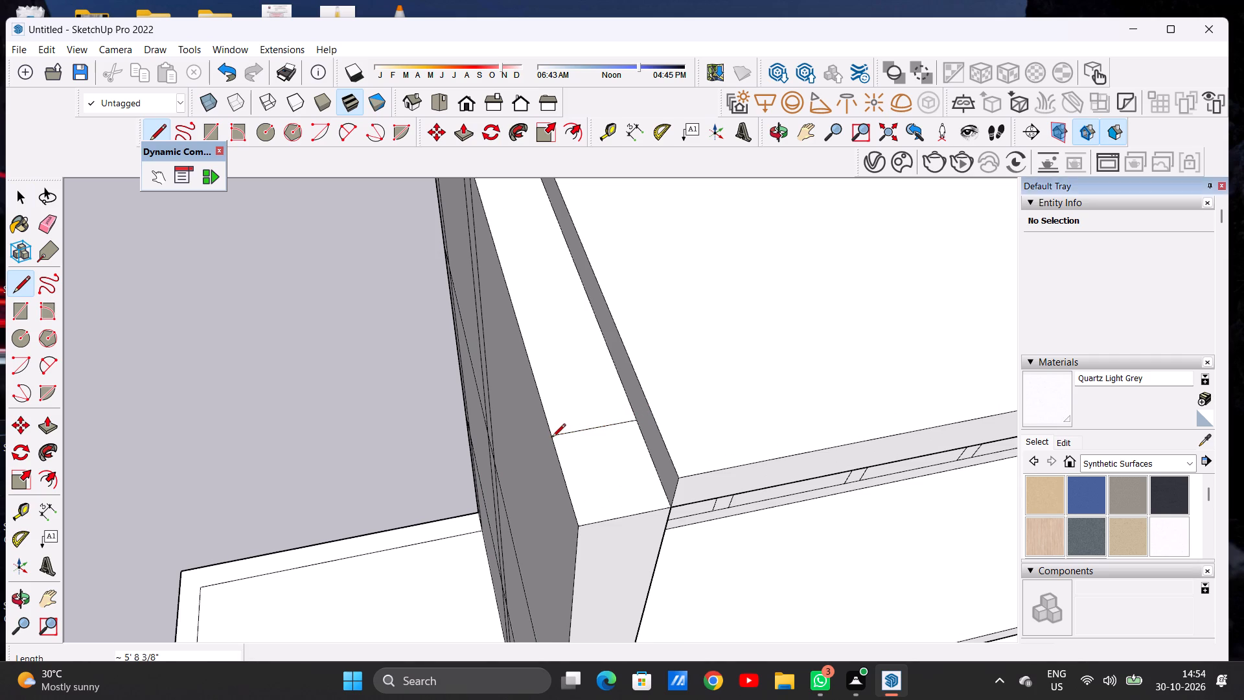
pyautogui.press('space')
# Push/Pull the small front section of the left wall's top face up about 17' 6" to form a raised column.
pyautogui.scroll(-20, 560, 478)
pyautogui.scroll(-2, 560, 478)
pyautogui.moveTo(618, 495); pyautogui.dragTo(610, 485, button='middle')
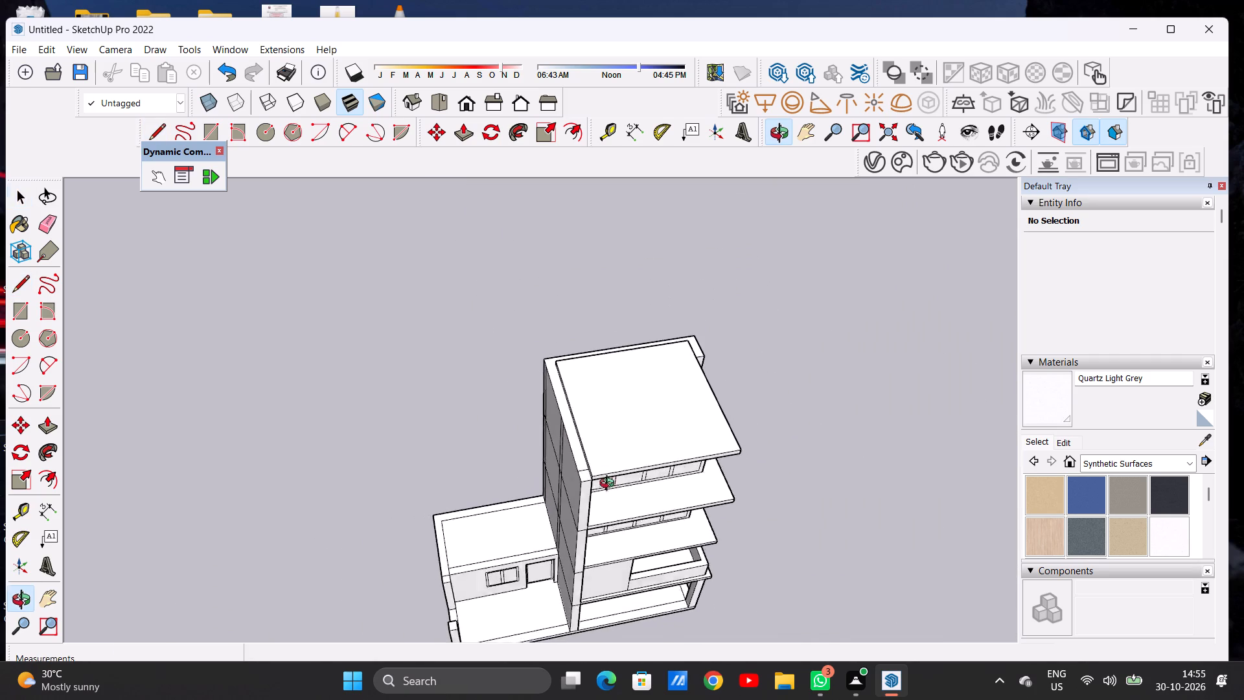
pyautogui.moveTo(610, 485); pyautogui.dragTo(532, 386, button='middle')
pyautogui.scroll(5, 557, 400)
pyautogui.moveTo(545, 414); pyautogui.dragTo(443, 419, button='middle')
pyautogui.scroll(6, 488, 412)
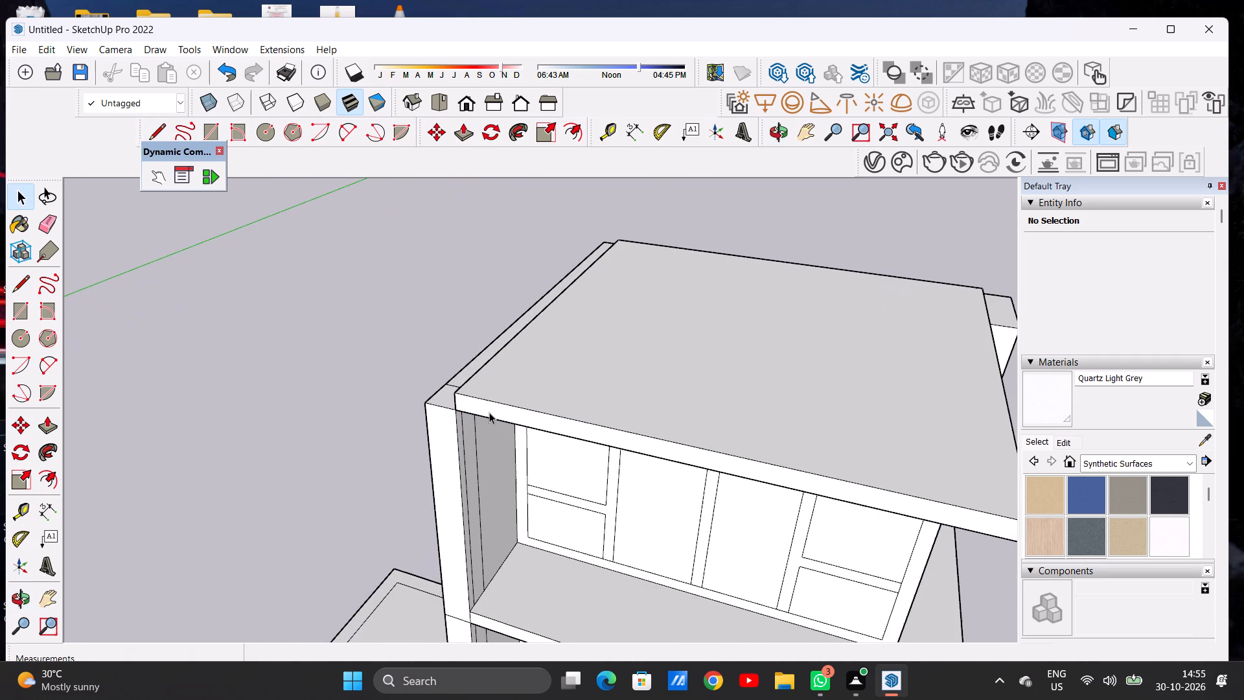
pyautogui.press('p')
pyautogui.moveTo(433, 434); pyautogui.dragTo(515, 439, button='middle')
pyautogui.scroll(2, 509, 413)
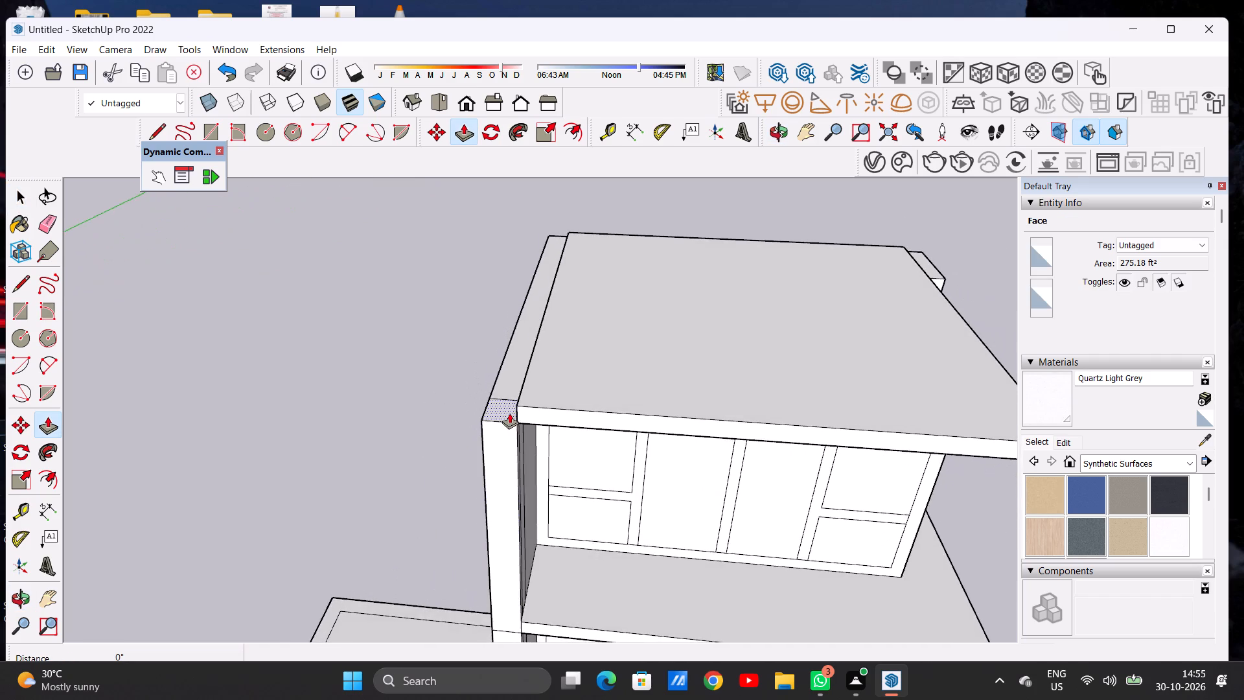
pyautogui.scroll(2, 509, 413)
pyautogui.scroll(-1, 509, 413)
pyautogui.scroll(1, 509, 413)
pyautogui.click(509, 413)
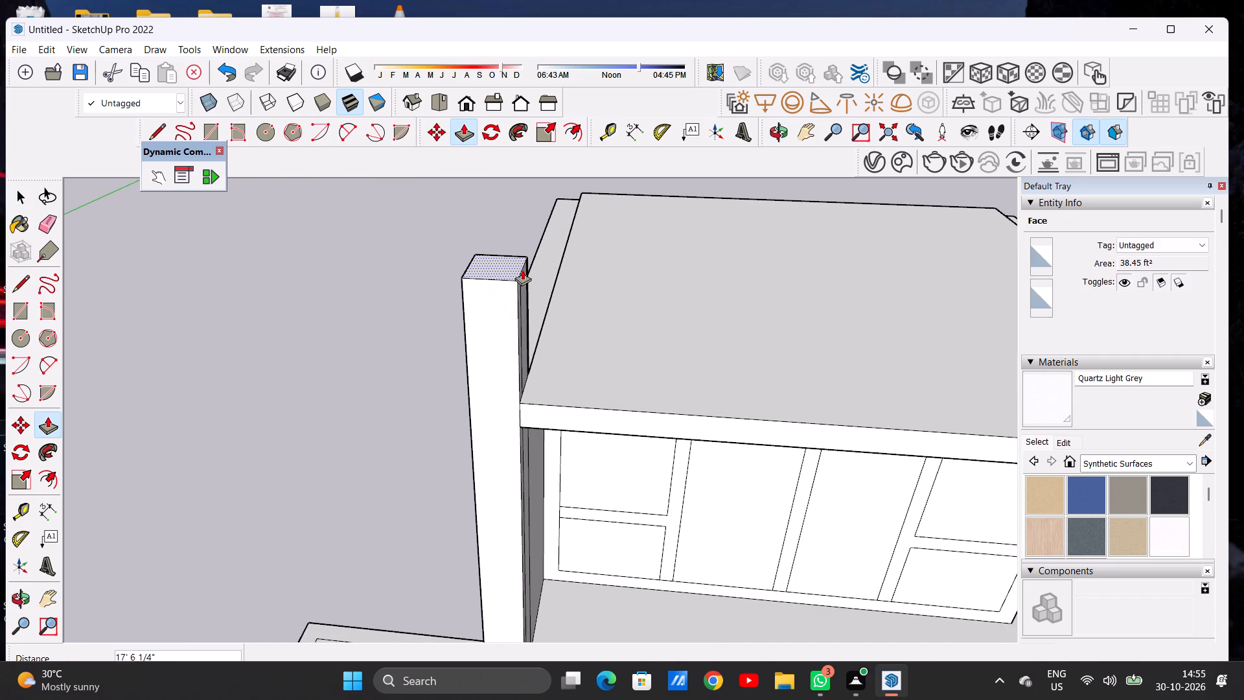
pyautogui.click(522, 270)
pyautogui.press('space')
# Examine the raised front column against the roof slab and whole house from the front, side and a distance.
pyautogui.scroll(-8, 559, 353)
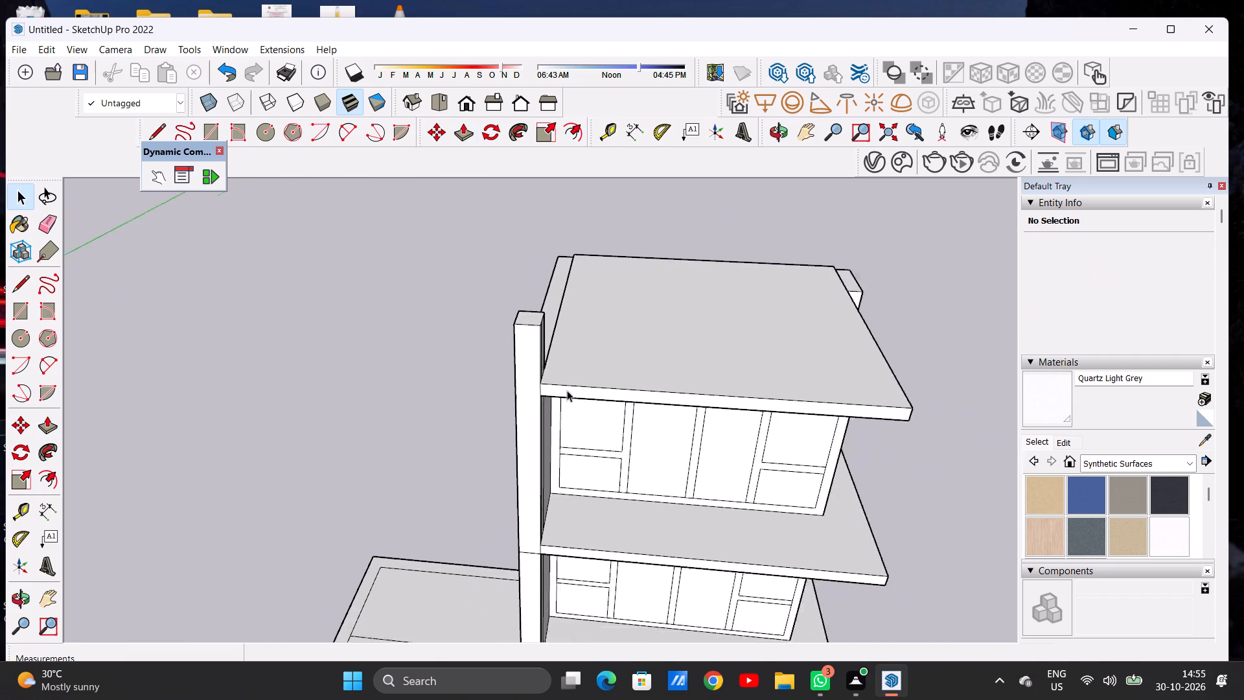
pyautogui.scroll(-3, 567, 390)
pyautogui.moveTo(589, 434); pyautogui.dragTo(608, 287, button='middle')
pyautogui.scroll(2, 604, 288)
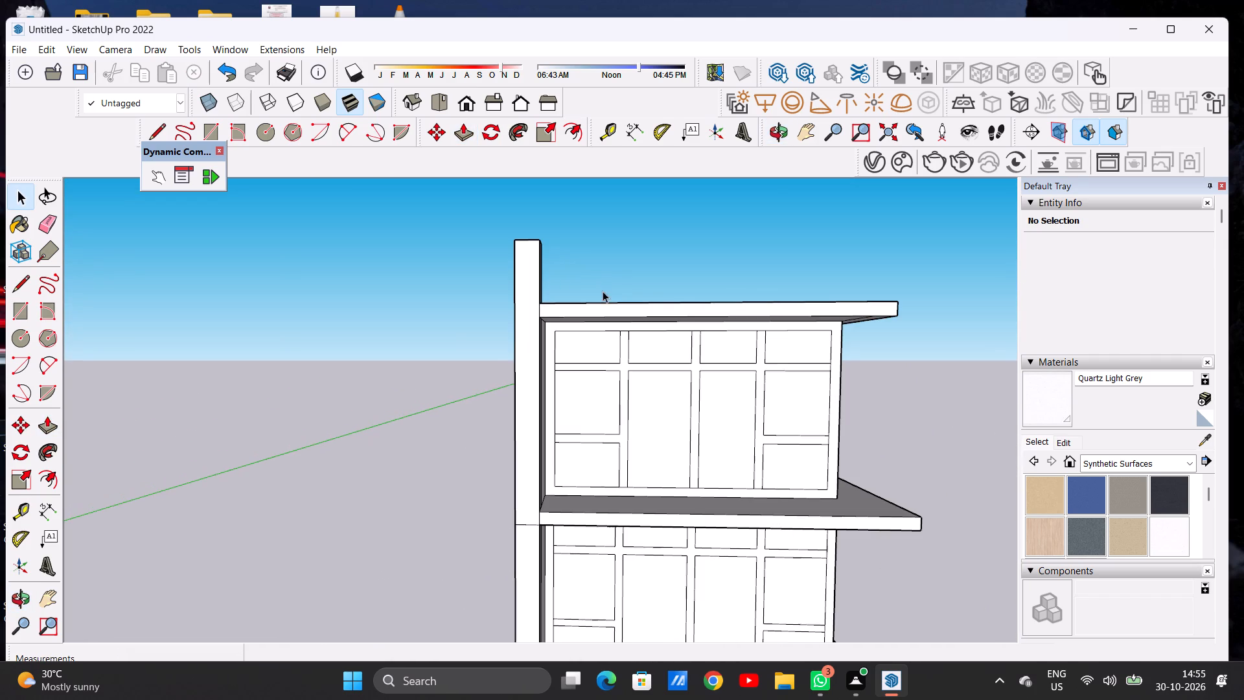
pyautogui.scroll(2, 603, 291)
pyautogui.moveTo(606, 296); pyautogui.dragTo(708, 480, button='middle')
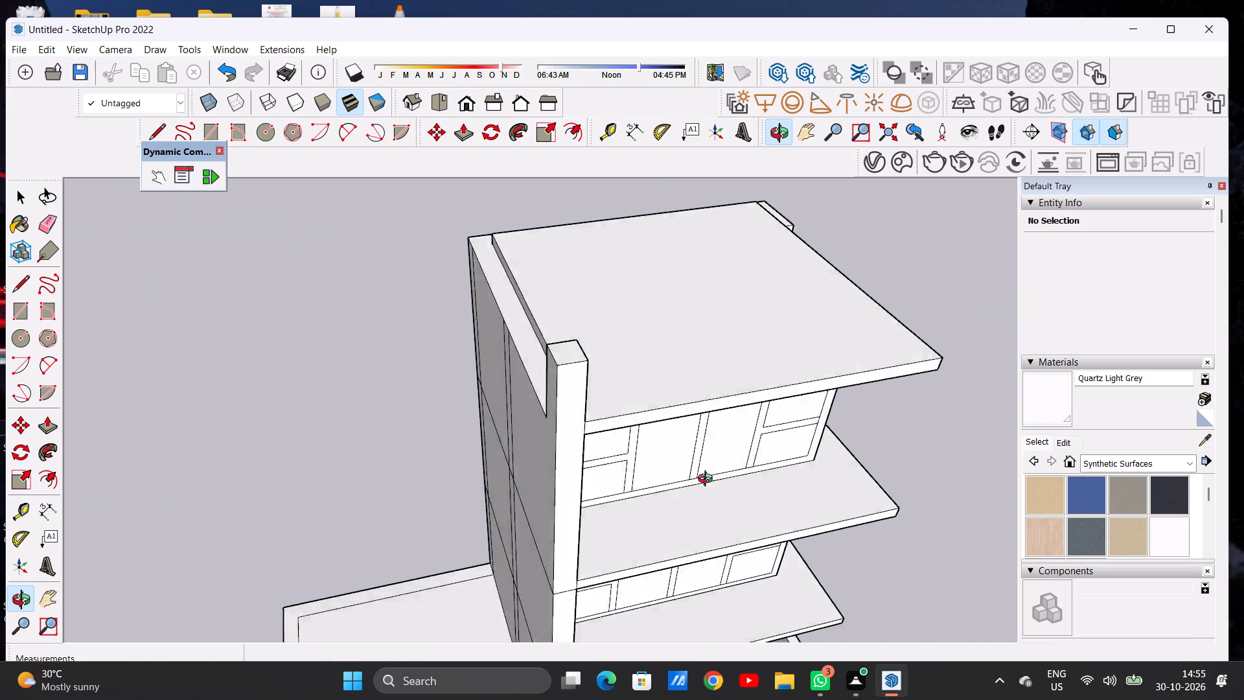
pyautogui.moveTo(708, 480); pyautogui.dragTo(713, 471, button='middle')
pyautogui.scroll(-7, 713, 471)
pyautogui.moveTo(628, 463); pyautogui.dragTo(720, 475, button='middle')
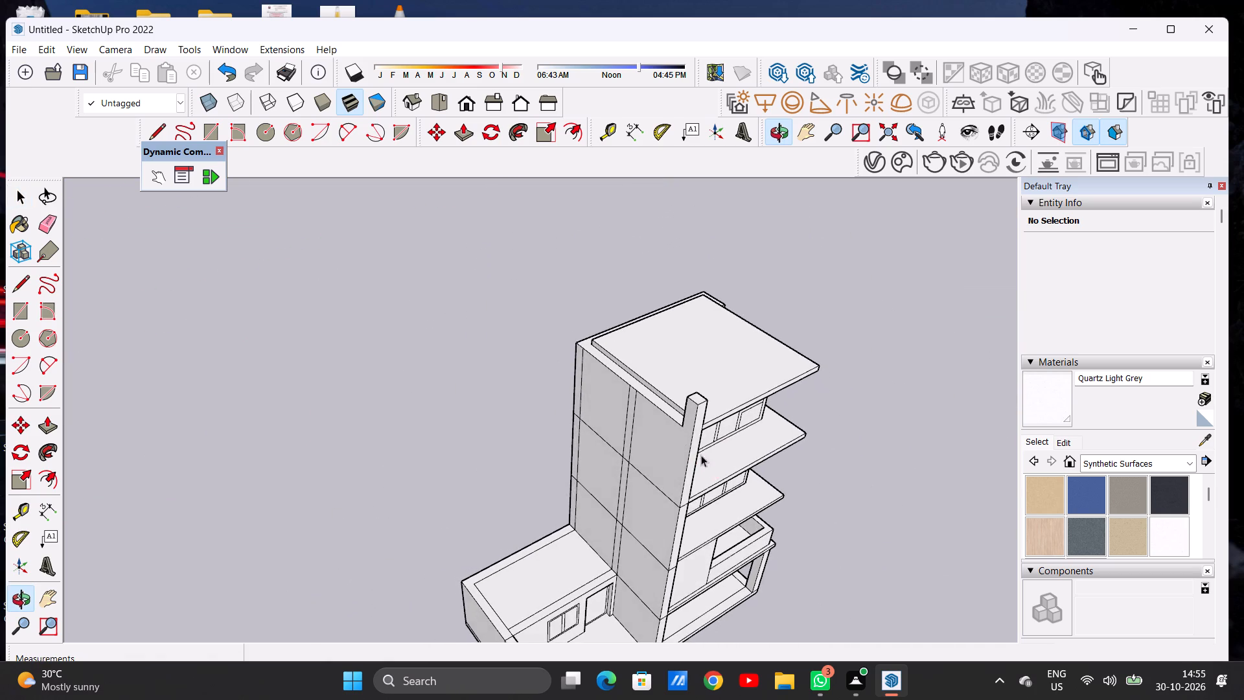
pyautogui.scroll(16, 657, 405)
pyautogui.scroll(-7, 698, 452)
pyautogui.scroll(1, 700, 465)
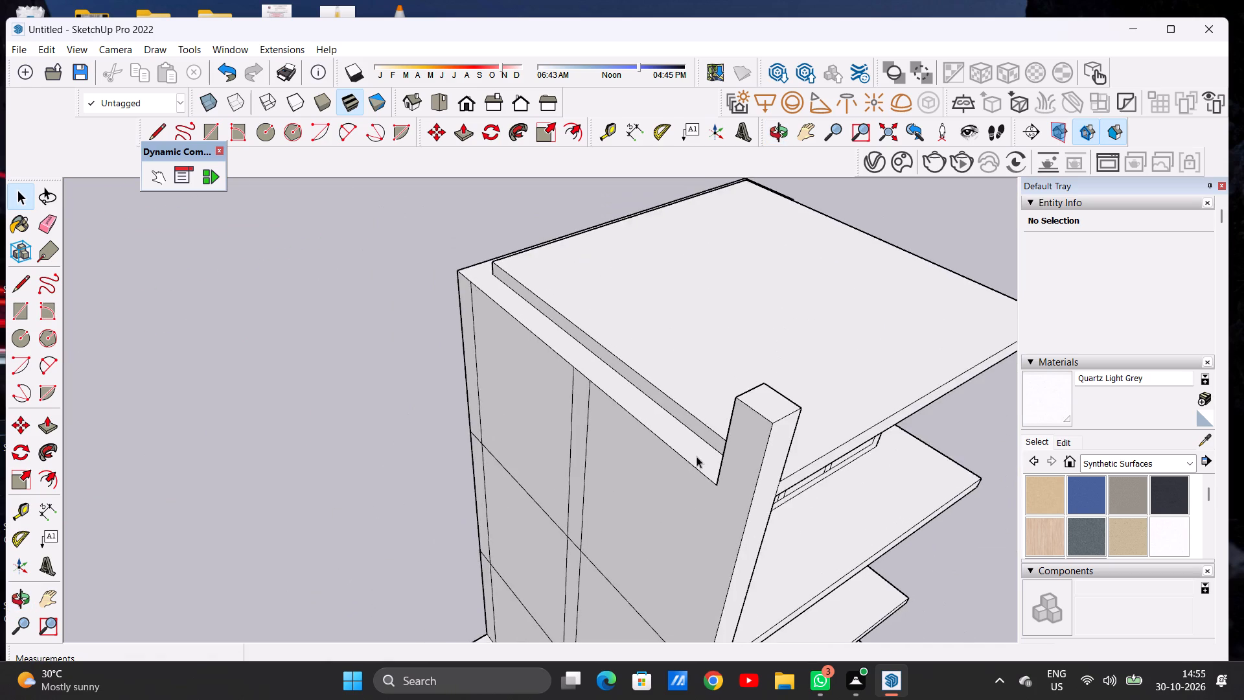
pyautogui.scroll(-9, 697, 456)
pyautogui.scroll(-13, 668, 415)
pyautogui.moveTo(671, 497); pyautogui.dragTo(592, 393, button='middle')
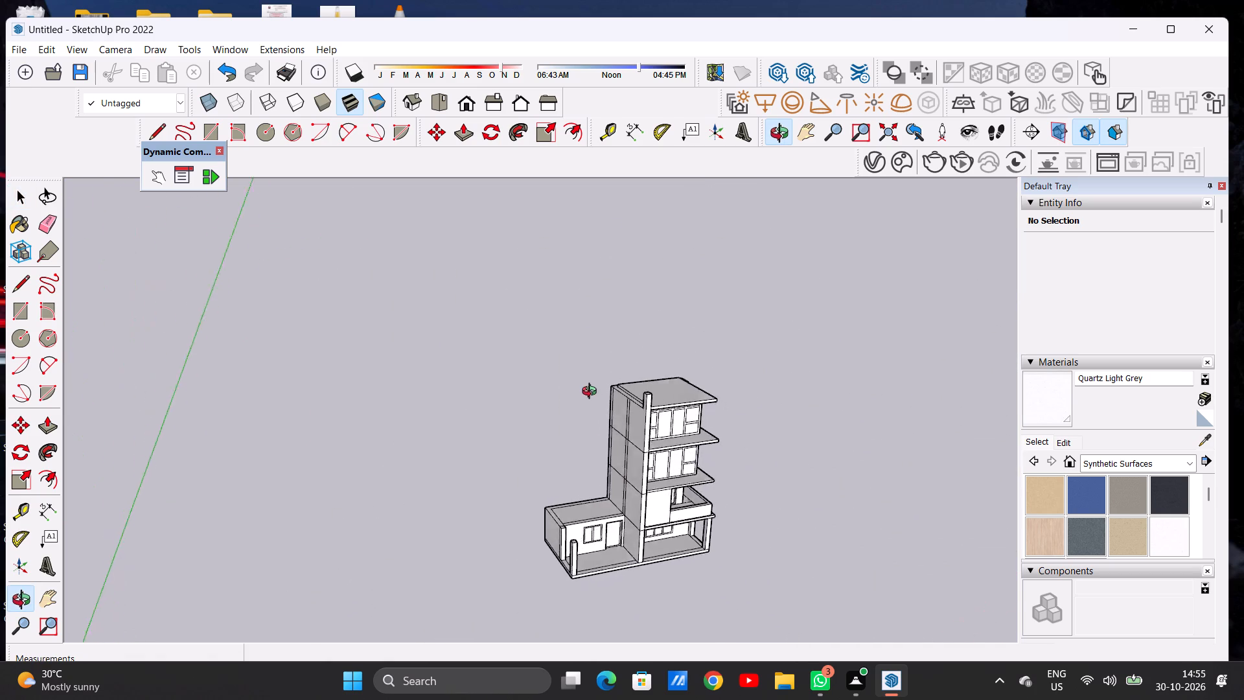
pyautogui.moveTo(592, 393); pyautogui.dragTo(572, 382, button='middle')
pyautogui.scroll(-1, 650, 489)
pyautogui.moveTo(634, 515); pyautogui.dragTo(548, 453, button='middle')
pyautogui.scroll(5, 599, 520)
pyautogui.scroll(-1, 596, 530)
pyautogui.scroll(8, 593, 528)
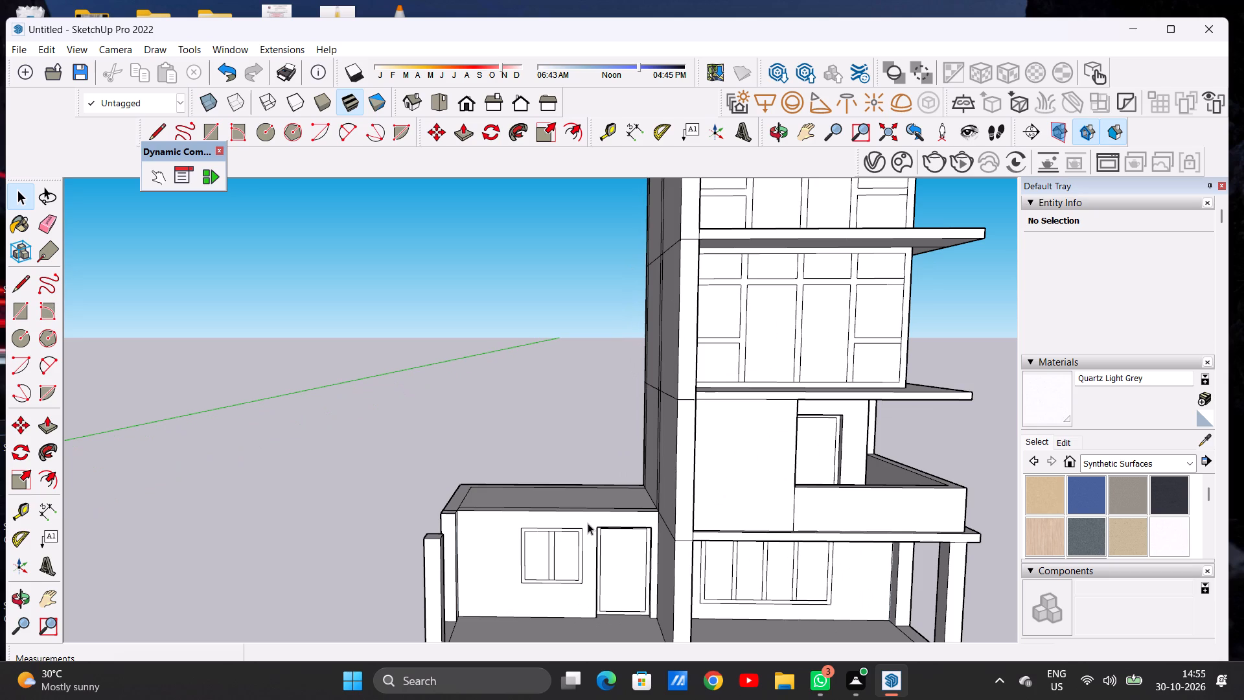
pyautogui.scroll(-5, 586, 498)
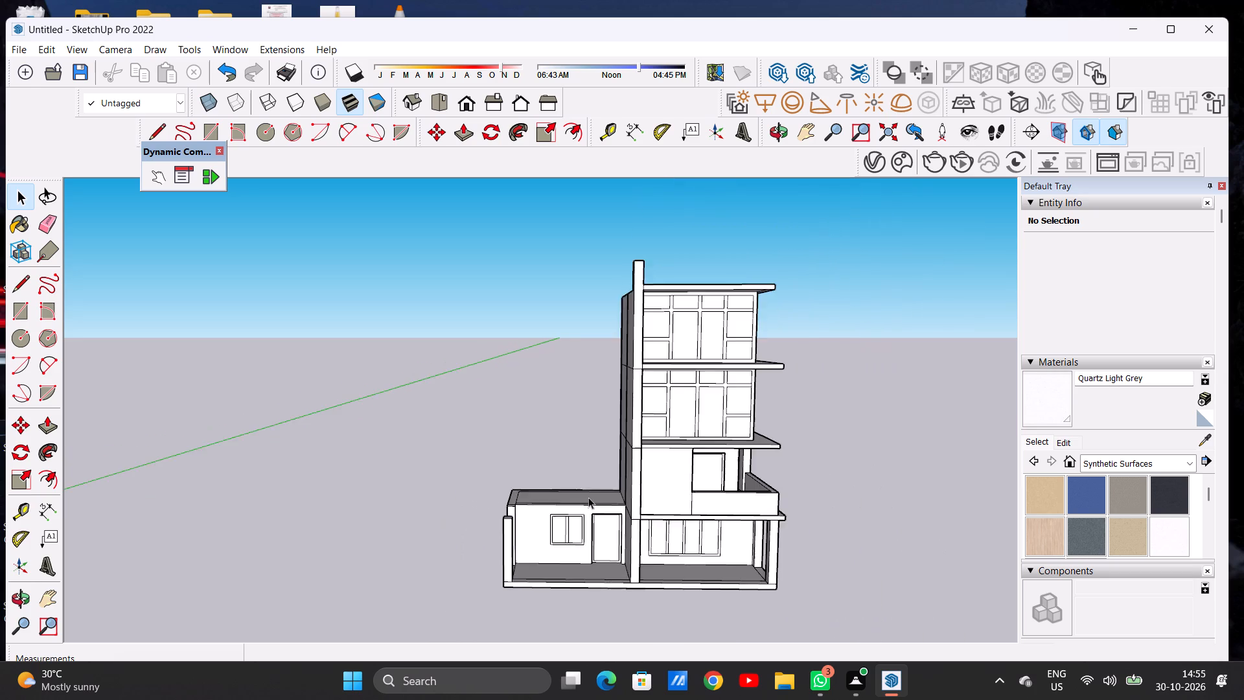
pyautogui.scroll(-2, 588, 497)
# Erase the inner outline edges and the short corner edge on the low side wing's roof, leaving one continuous top face.
pyautogui.moveTo(590, 483); pyautogui.dragTo(591, 567, button='middle')
pyautogui.scroll(3, 573, 478)
pyautogui.scroll(-1, 573, 474)
pyautogui.scroll(8, 573, 474)
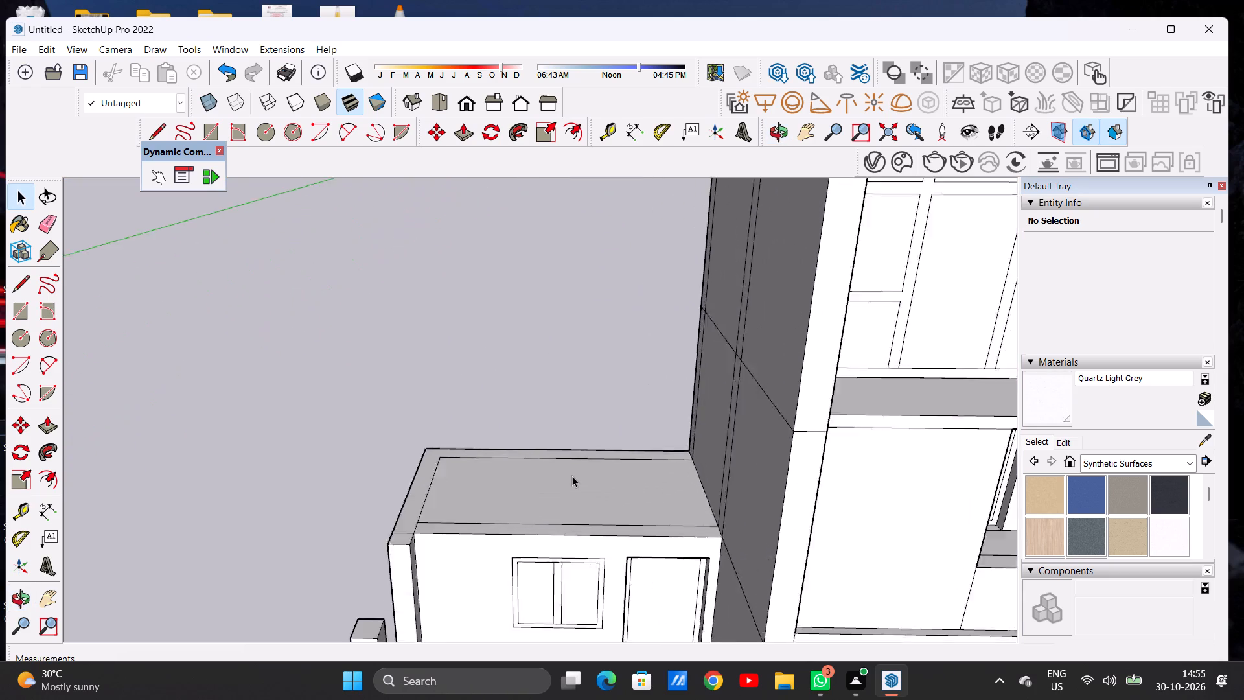
pyautogui.scroll(3, 572, 476)
pyautogui.scroll(-7, 610, 488)
pyautogui.moveTo(579, 474); pyautogui.dragTo(575, 504, button='middle')
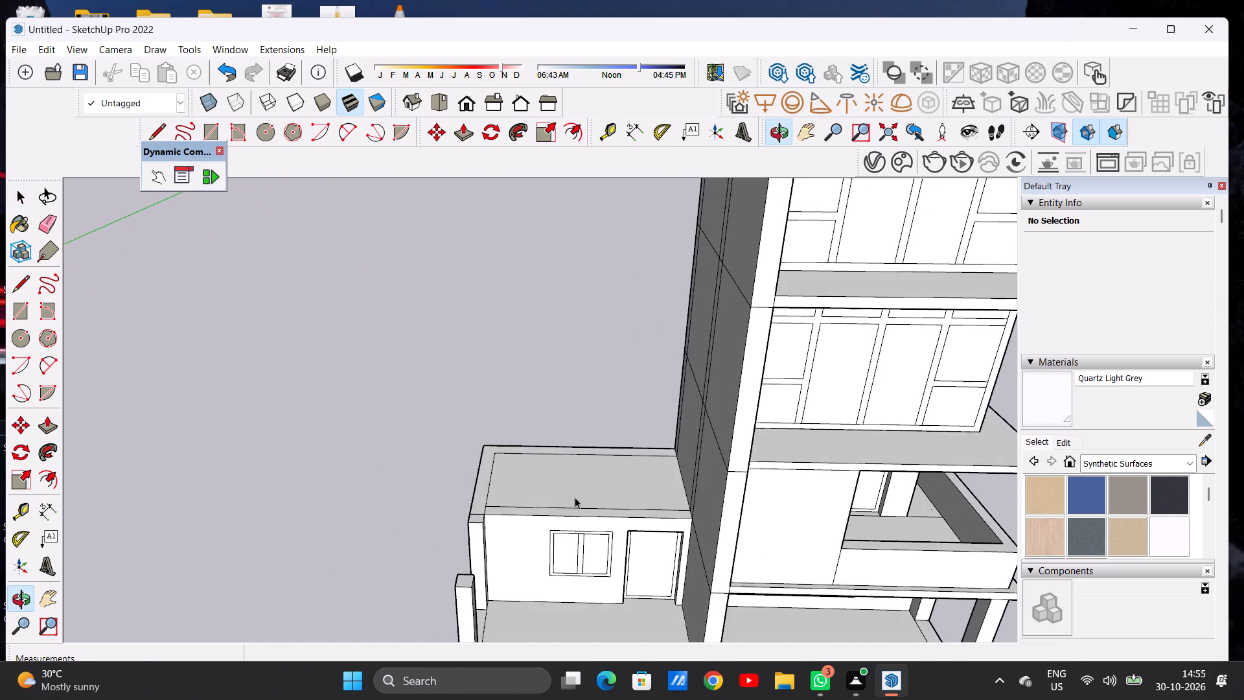
pyautogui.scroll(6, 575, 497)
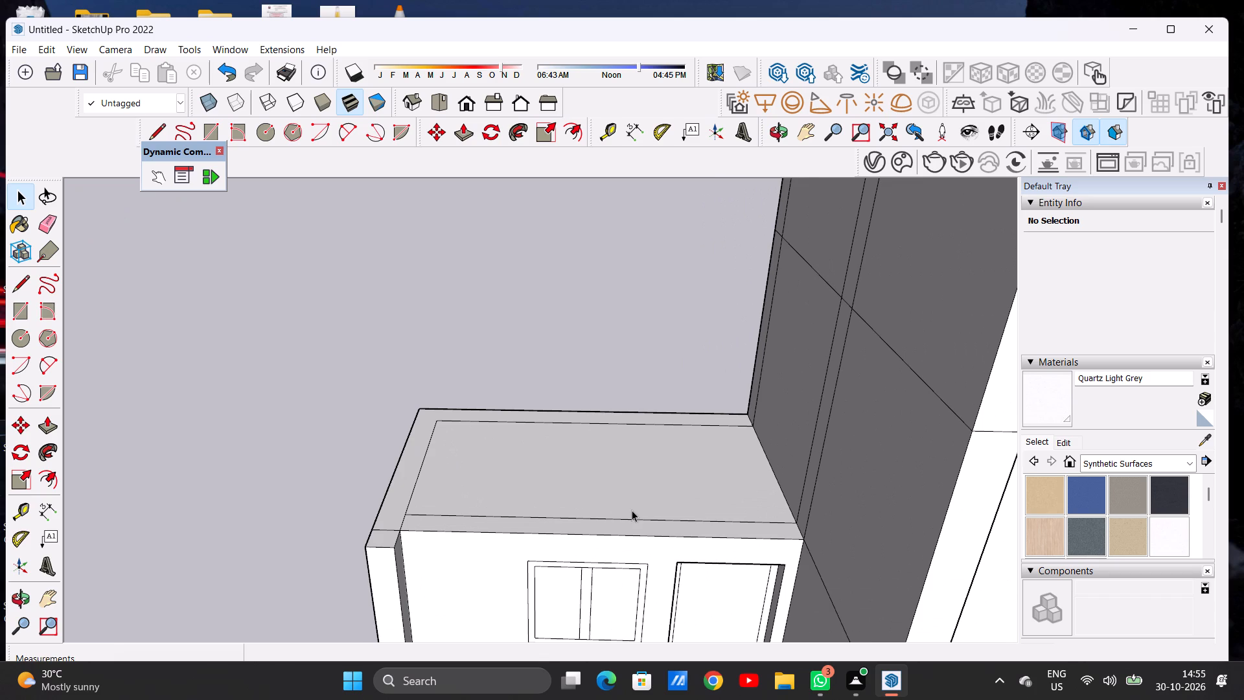
pyautogui.scroll(-6, 621, 472)
pyautogui.scroll(6, 667, 485)
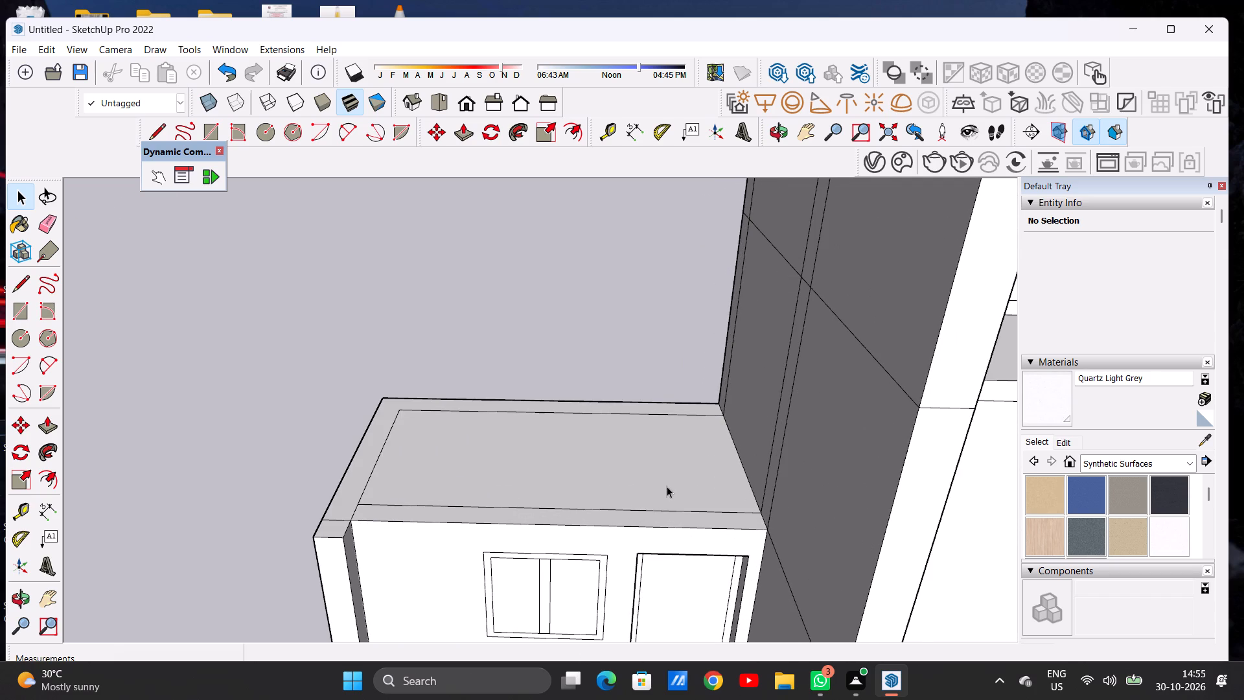
pyautogui.moveTo(659, 455); pyautogui.dragTo(656, 549, button='middle')
pyautogui.scroll(1, 680, 535)
pyautogui.scroll(-1, 680, 535)
pyautogui.scroll(1, 680, 535)
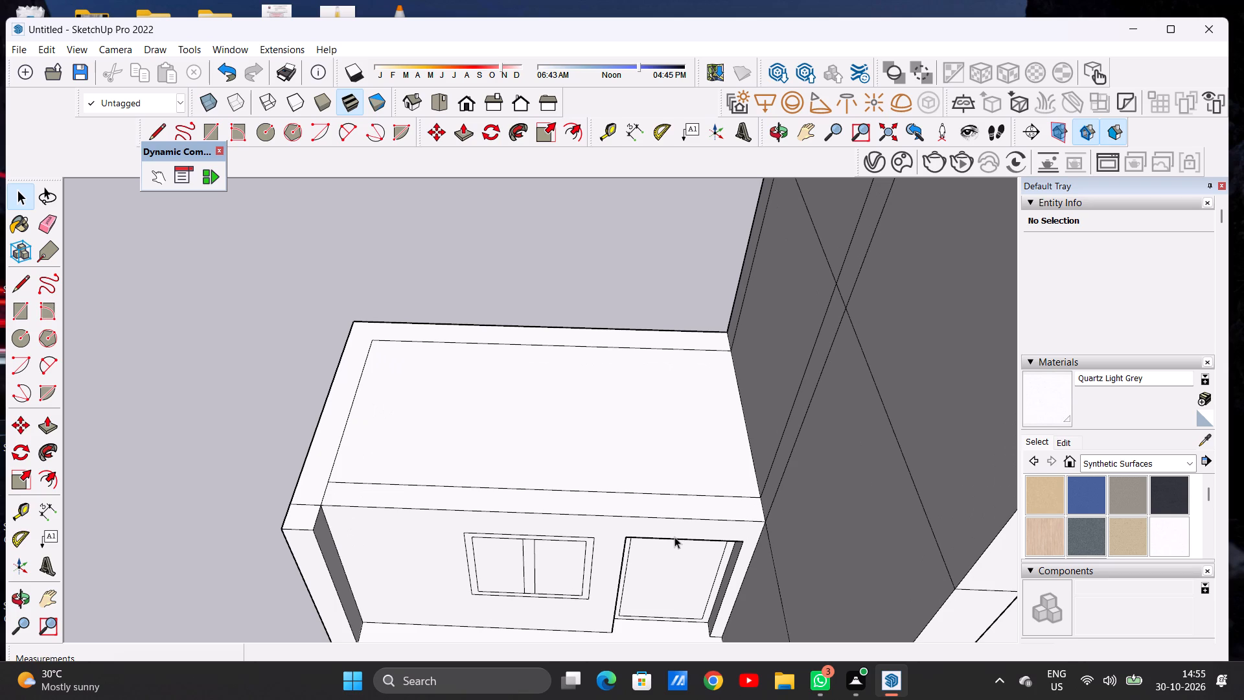
pyautogui.scroll(1, 676, 517)
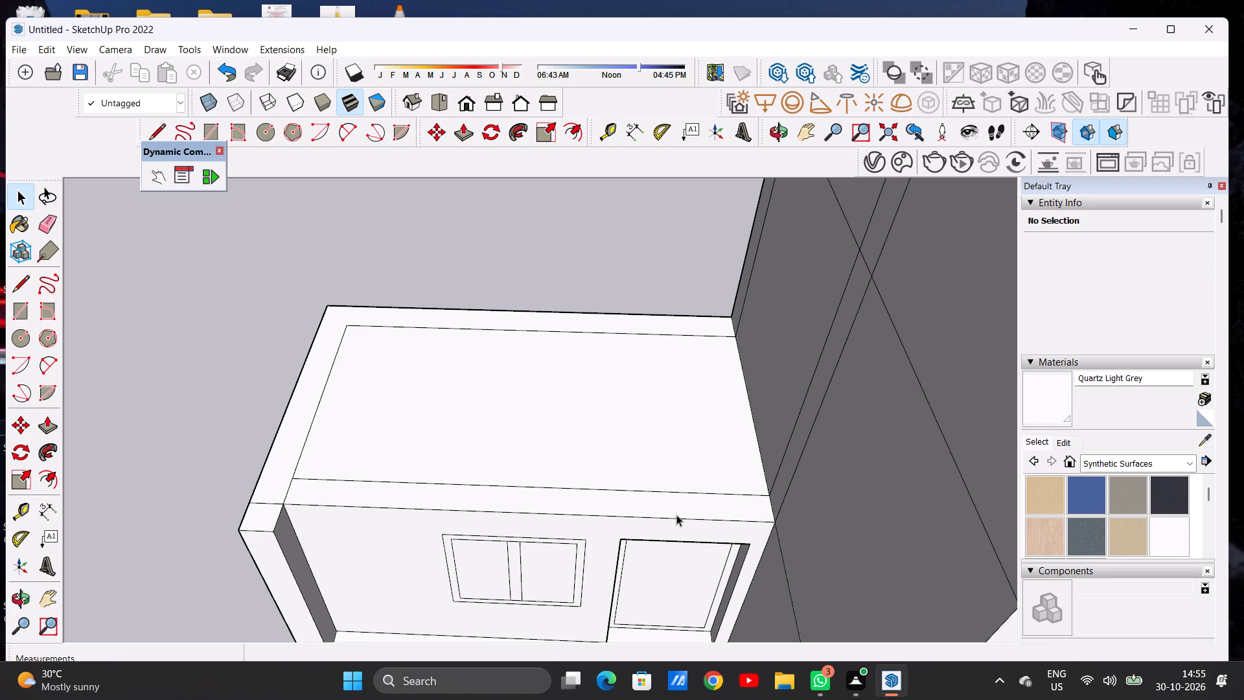
pyautogui.press('e')
pyautogui.click(669, 491)
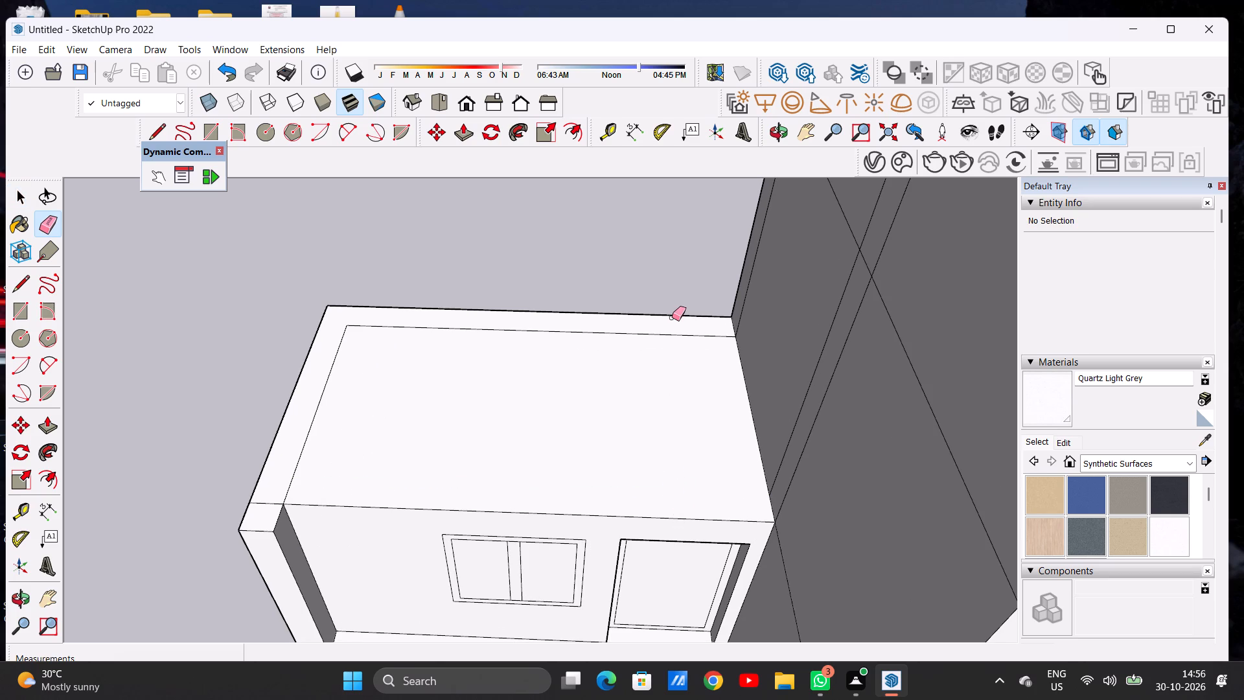
pyautogui.moveTo(669, 325); pyautogui.dragTo(669, 332)
pyautogui.click(666, 336)
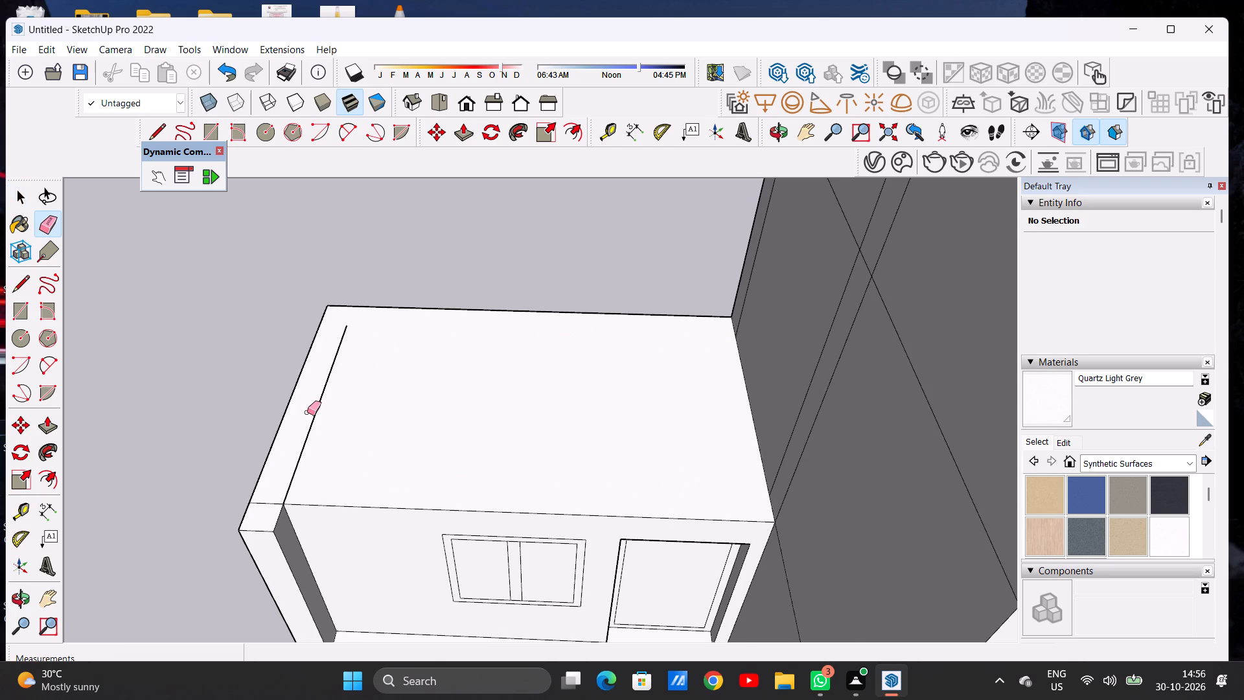
pyautogui.moveTo(308, 418); pyautogui.dragTo(317, 423)
pyautogui.moveTo(285, 484); pyautogui.dragTo(299, 489)
pyautogui.moveTo(271, 498); pyautogui.dragTo(270, 505)
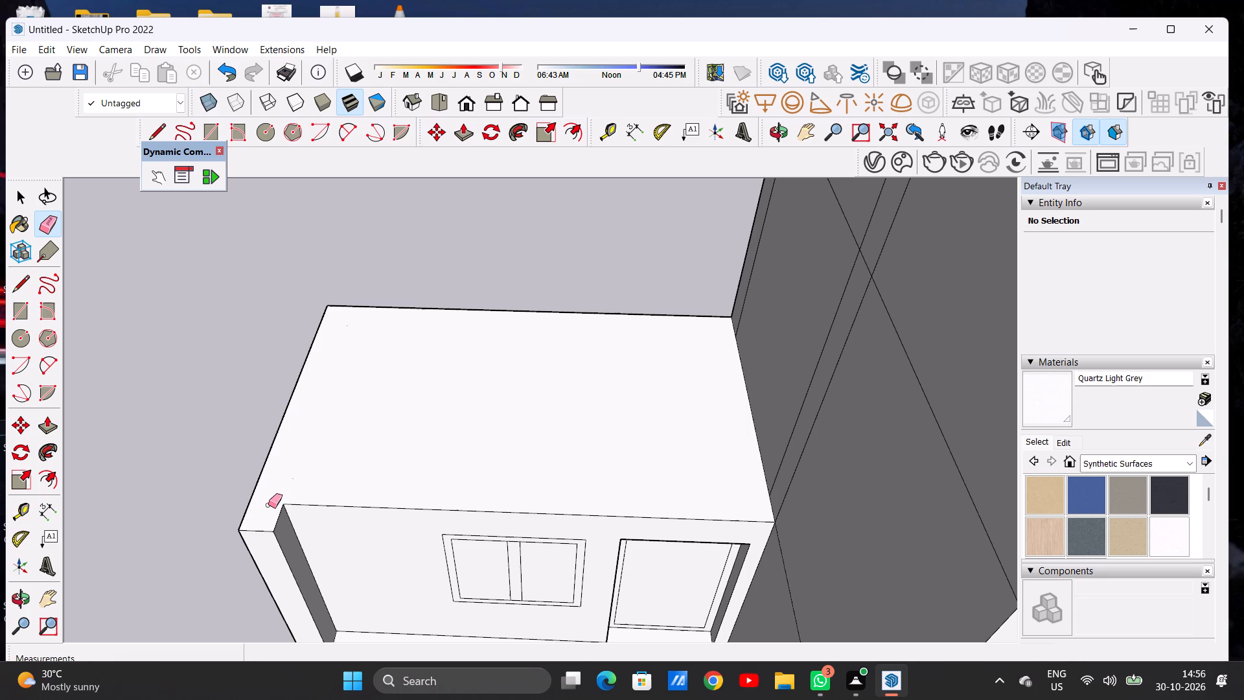
pyautogui.press('space')
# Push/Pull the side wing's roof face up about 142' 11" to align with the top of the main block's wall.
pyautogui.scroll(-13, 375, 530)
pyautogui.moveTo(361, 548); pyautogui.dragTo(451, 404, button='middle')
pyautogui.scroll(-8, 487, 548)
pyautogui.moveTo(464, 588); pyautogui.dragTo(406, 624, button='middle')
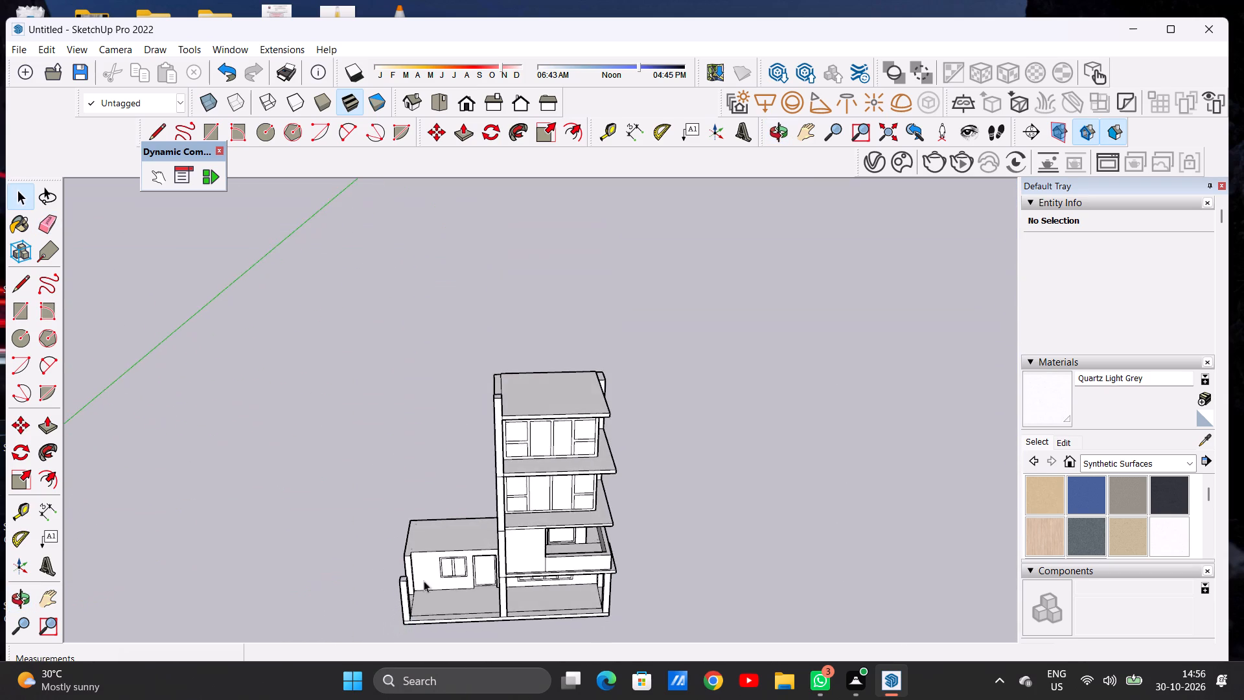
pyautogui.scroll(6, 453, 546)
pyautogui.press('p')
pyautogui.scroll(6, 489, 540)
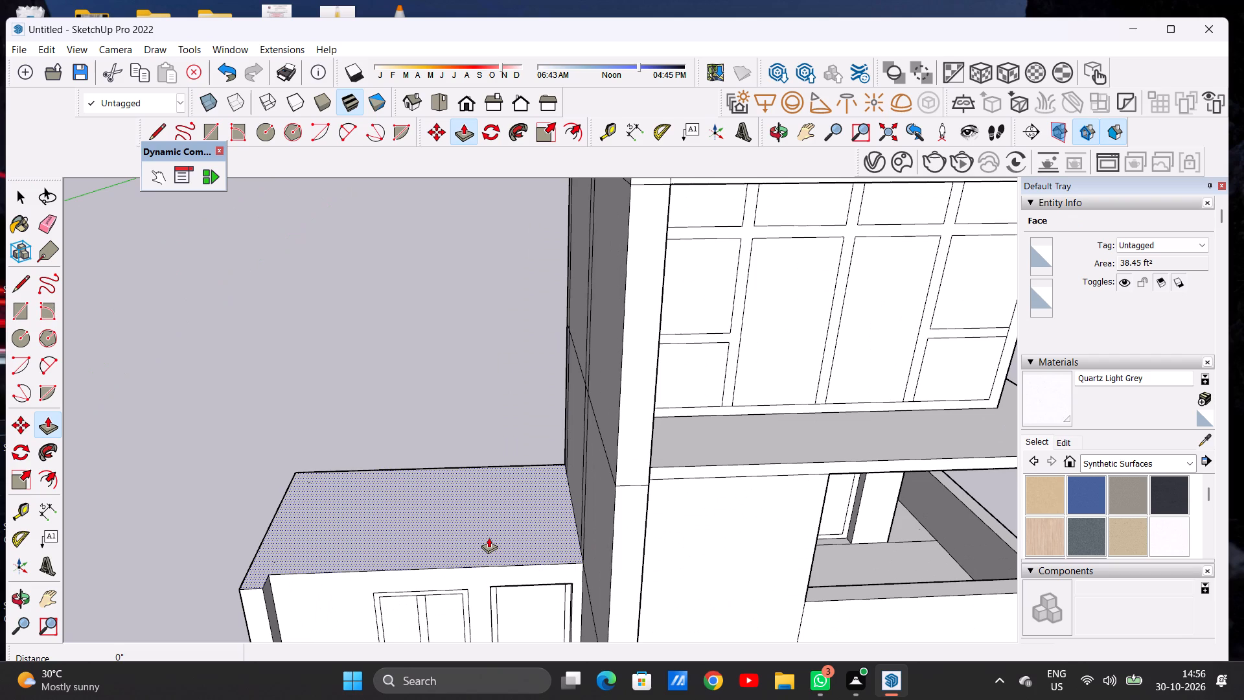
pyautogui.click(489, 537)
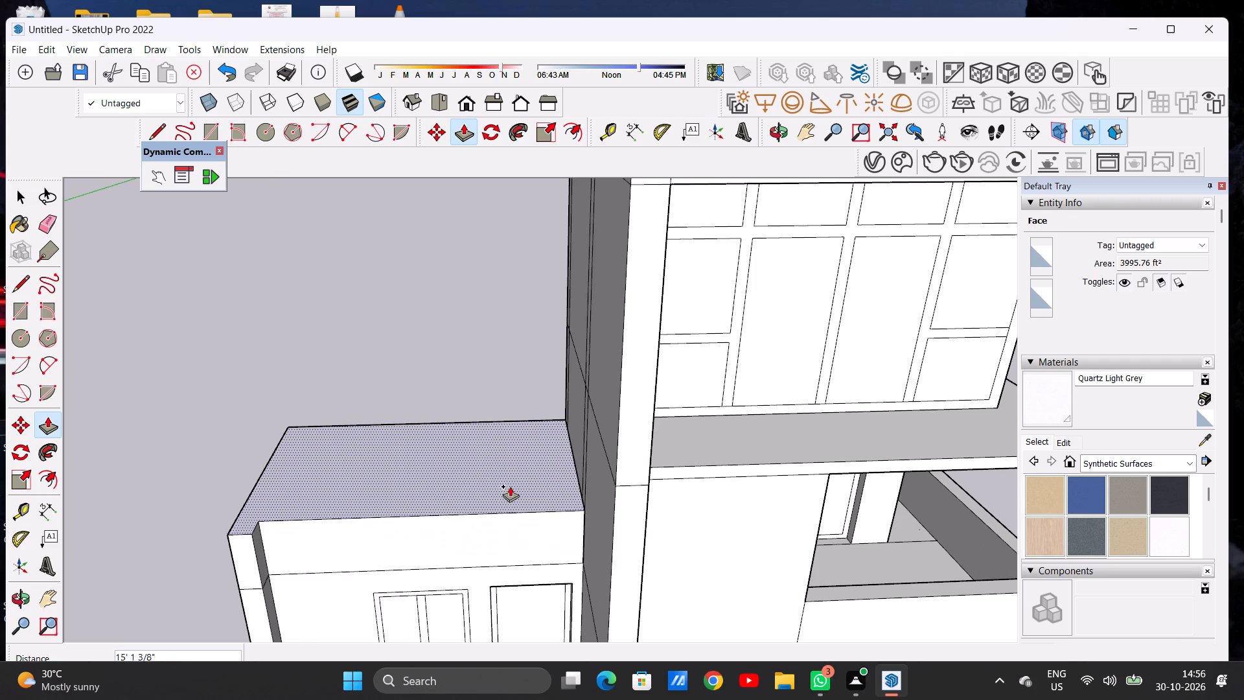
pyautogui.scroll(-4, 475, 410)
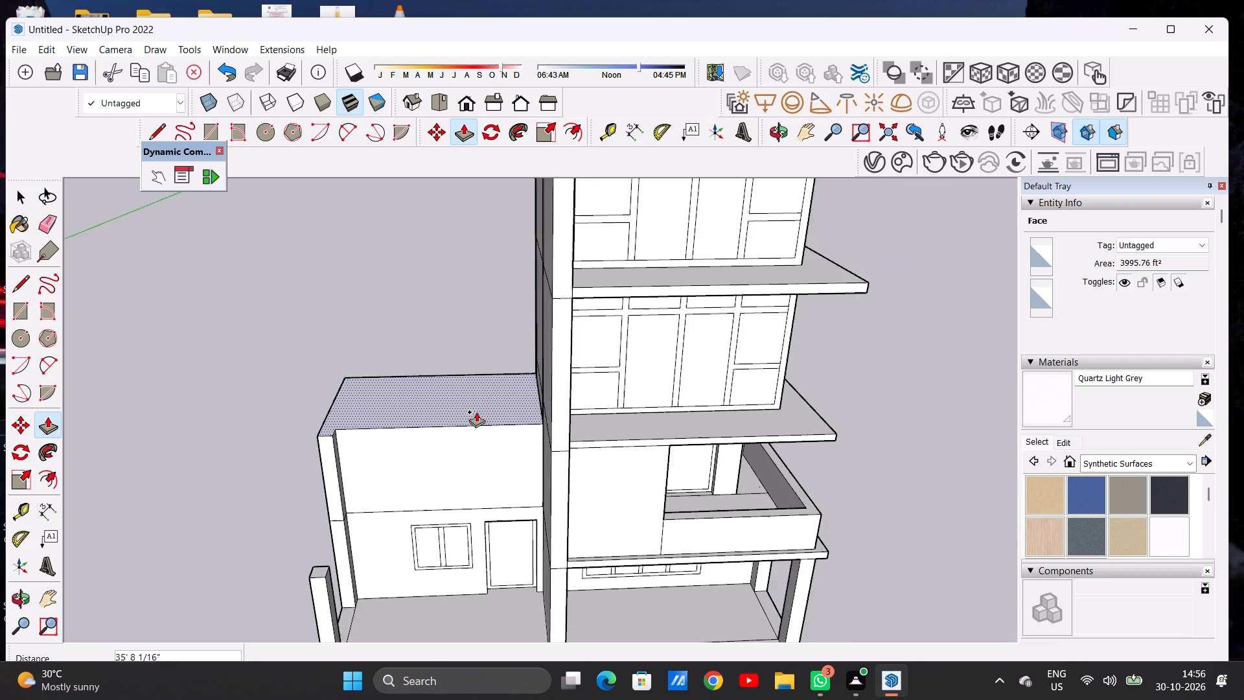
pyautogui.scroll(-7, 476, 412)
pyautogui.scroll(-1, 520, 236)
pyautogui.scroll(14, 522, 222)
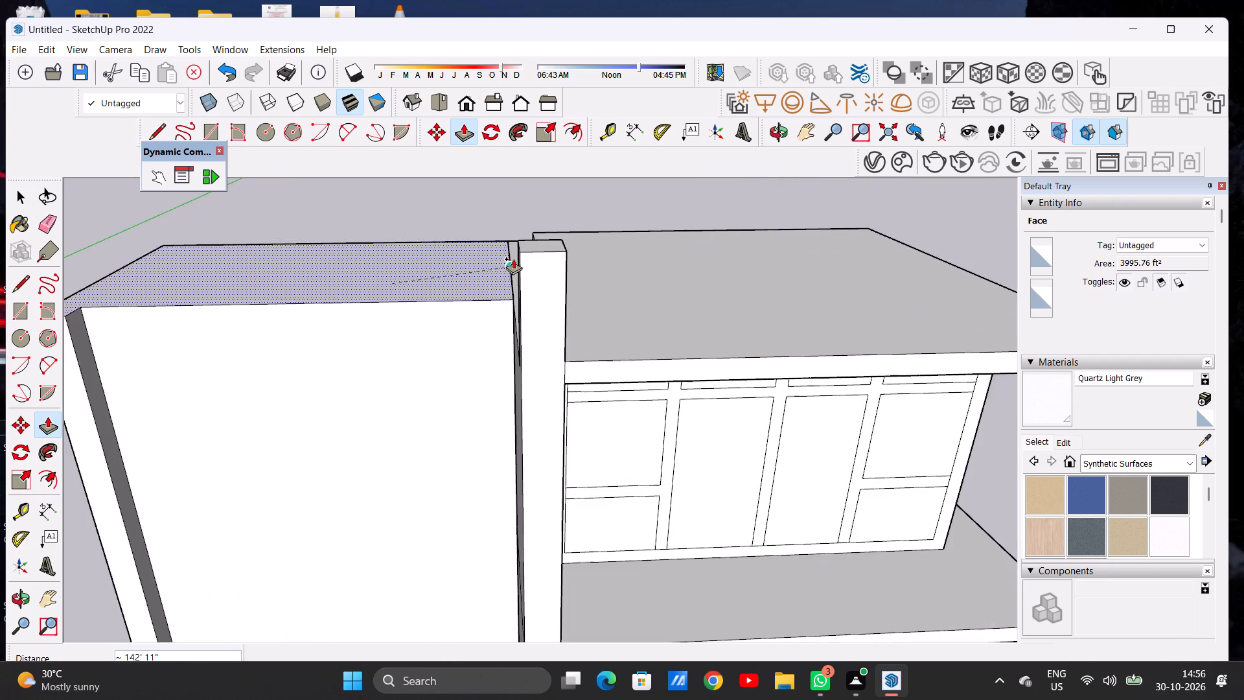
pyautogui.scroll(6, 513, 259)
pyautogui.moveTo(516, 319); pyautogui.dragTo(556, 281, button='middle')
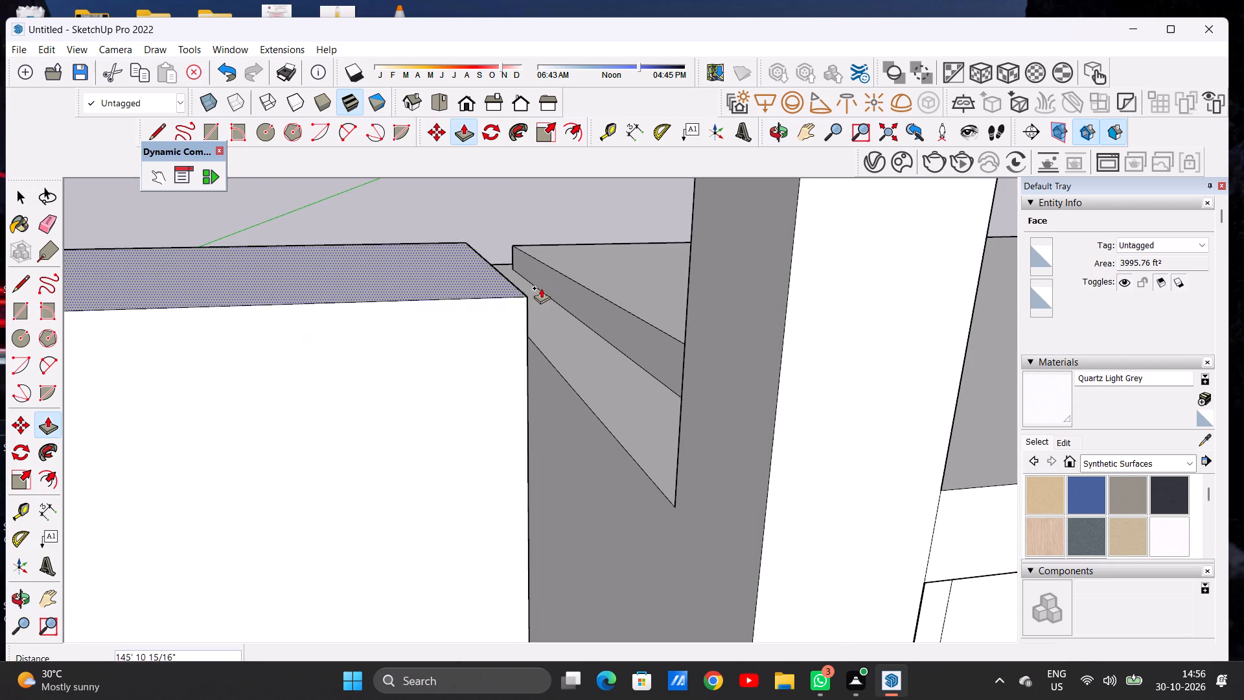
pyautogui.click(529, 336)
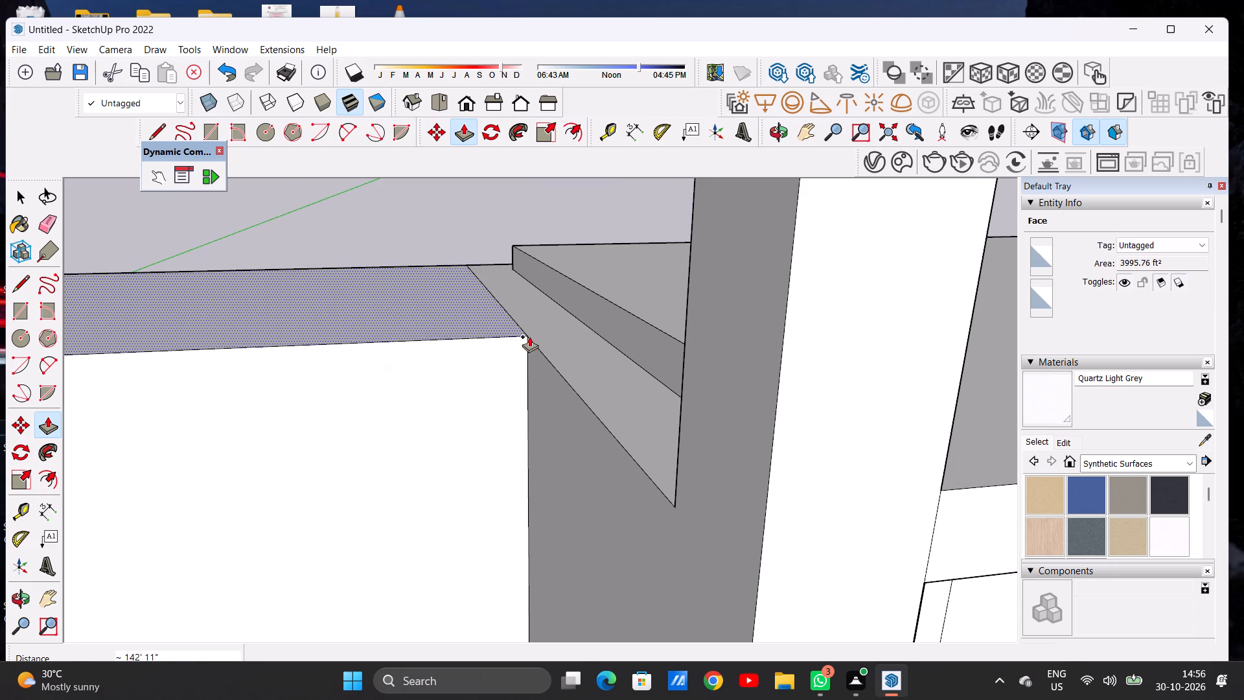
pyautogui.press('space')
# Examine the heightened side wing against the main block from the front, the side and a distance.
pyautogui.scroll(-10, 564, 364)
pyautogui.scroll(-6, 631, 384)
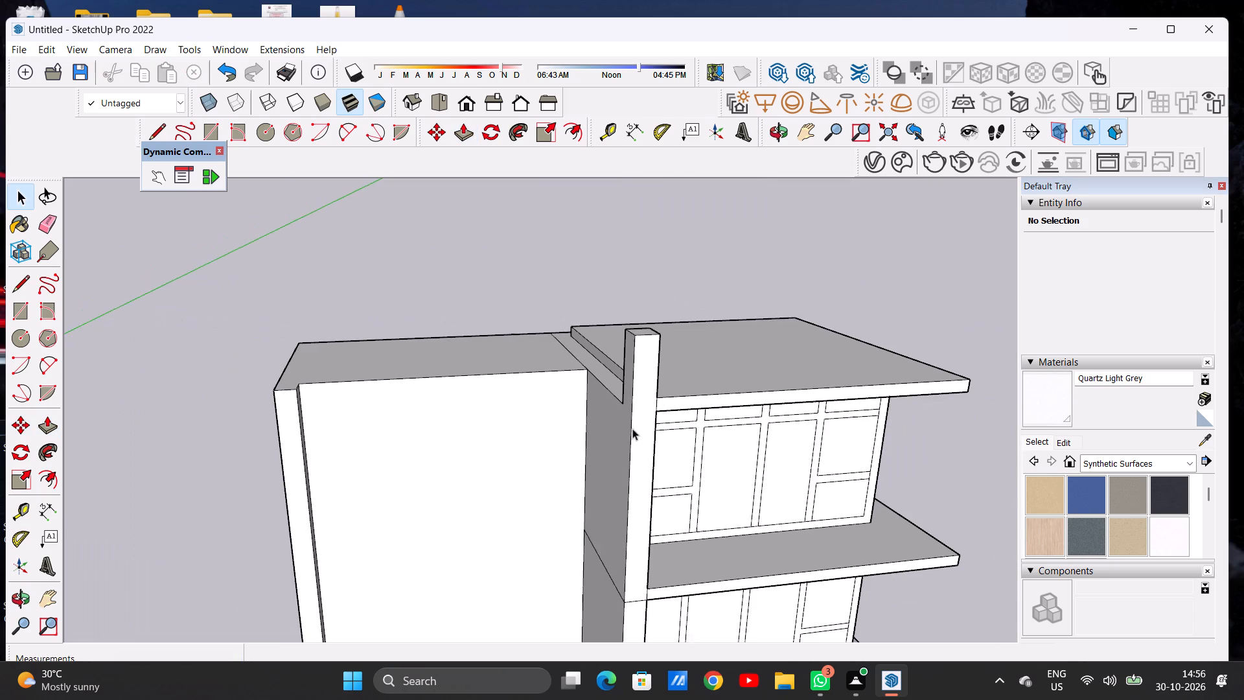
pyautogui.moveTo(606, 451); pyautogui.dragTo(559, 393, button='middle')
pyautogui.scroll(-14, 593, 405)
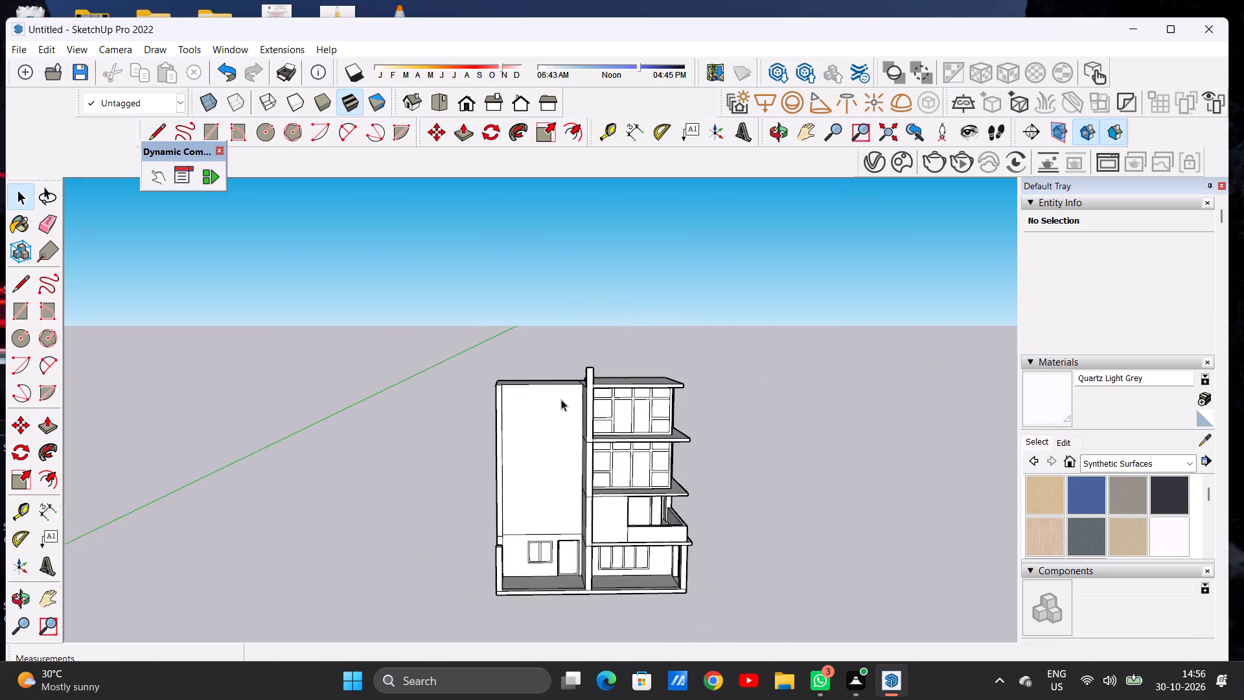
pyautogui.scroll(-4, 561, 399)
pyautogui.moveTo(560, 471); pyautogui.dragTo(559, 450, button='middle')
pyautogui.scroll(-6, 435, 465)
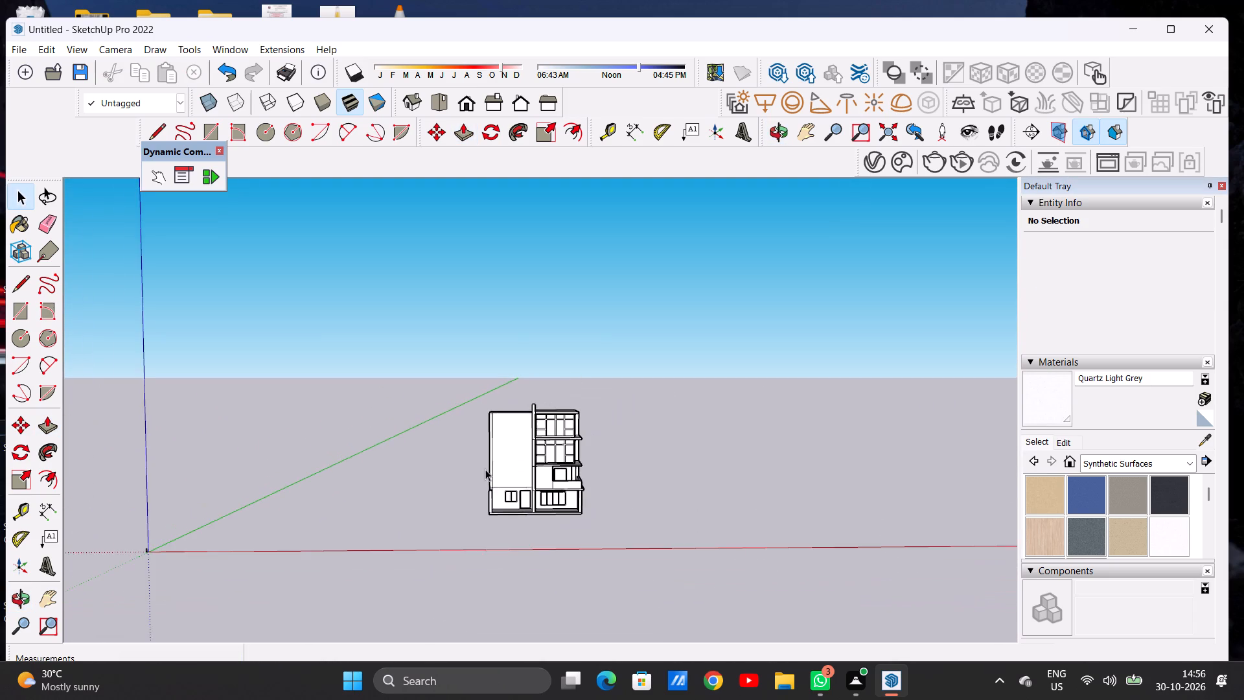
pyautogui.scroll(7, 485, 469)
pyautogui.scroll(8, 534, 450)
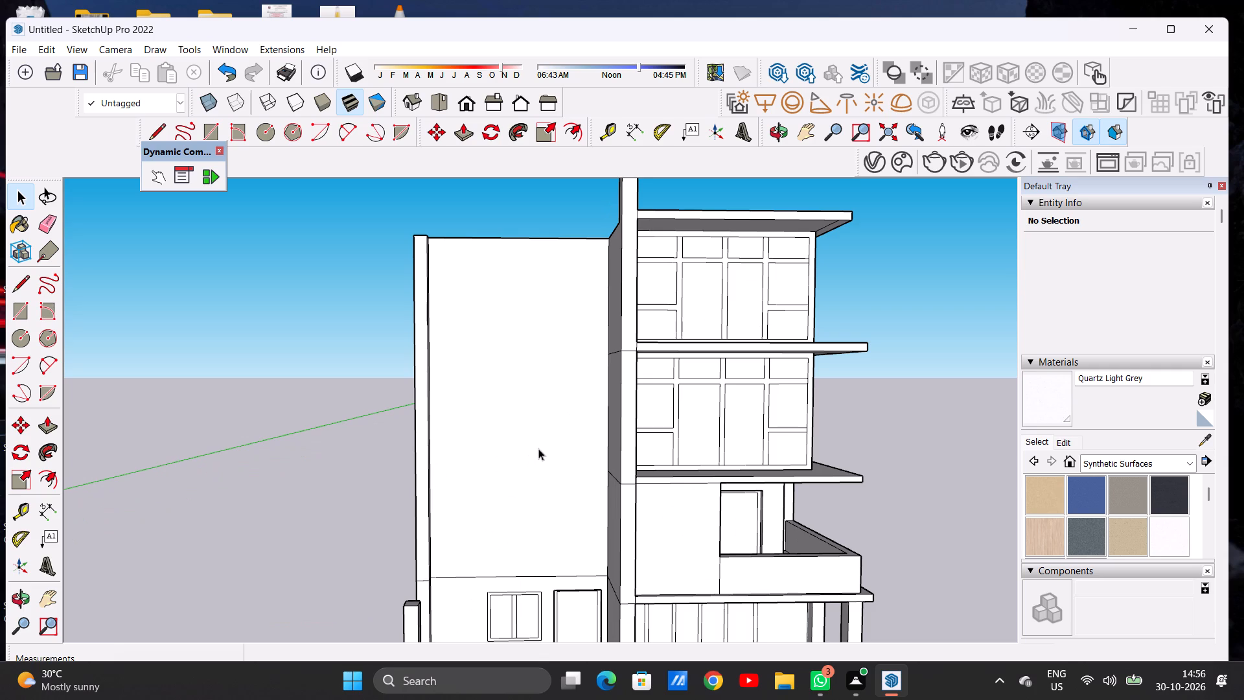
pyautogui.scroll(-8, 504, 466)
pyautogui.scroll(6, 509, 575)
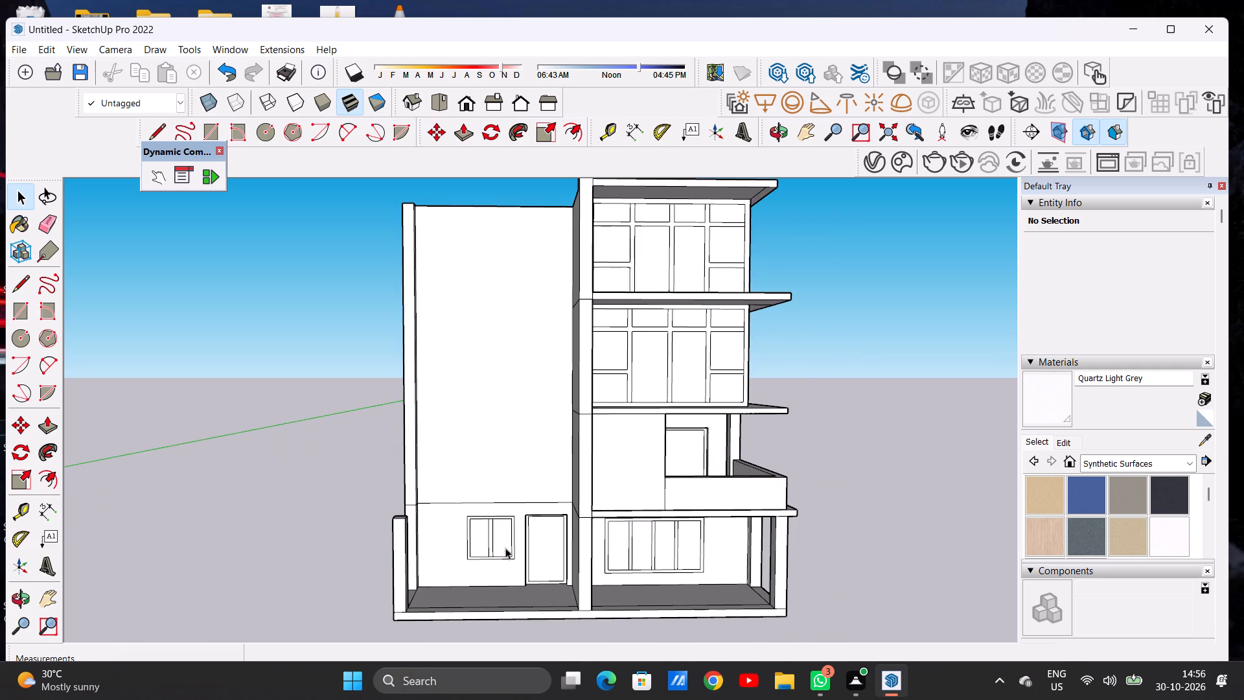
pyautogui.moveTo(525, 474); pyautogui.dragTo(607, 532, button='middle')
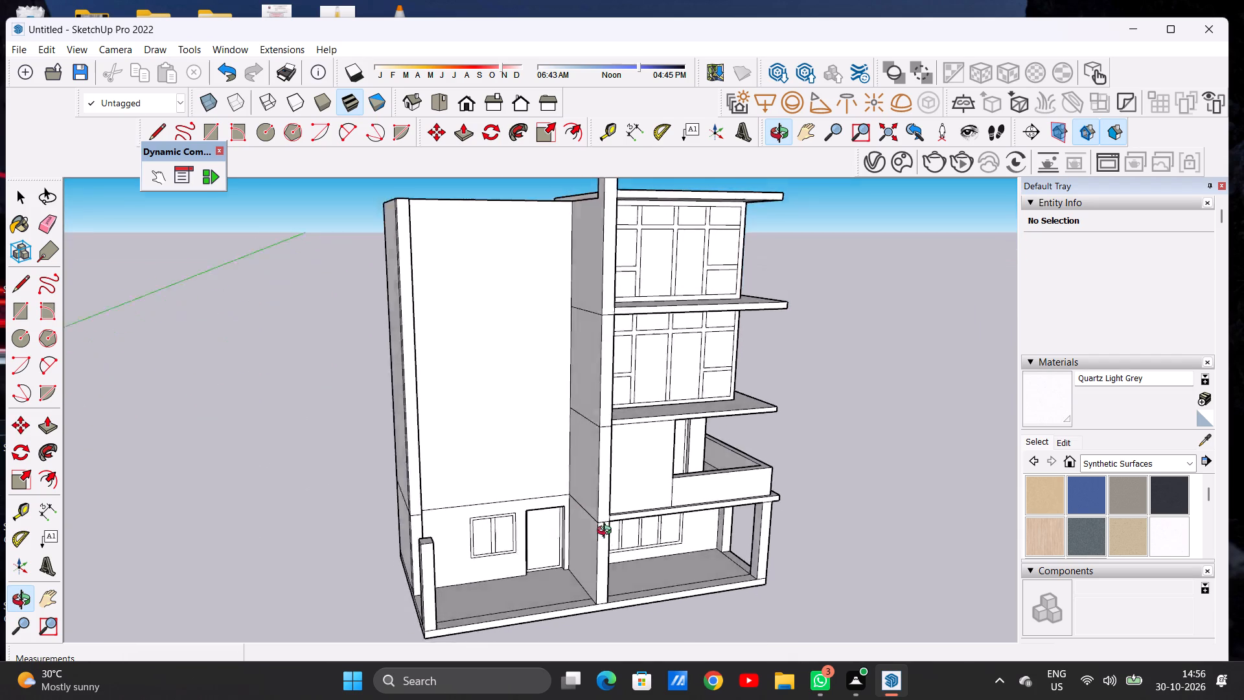
pyautogui.moveTo(607, 532); pyautogui.dragTo(674, 533, button='middle')
pyautogui.moveTo(513, 384); pyautogui.dragTo(803, 437, button='middle')
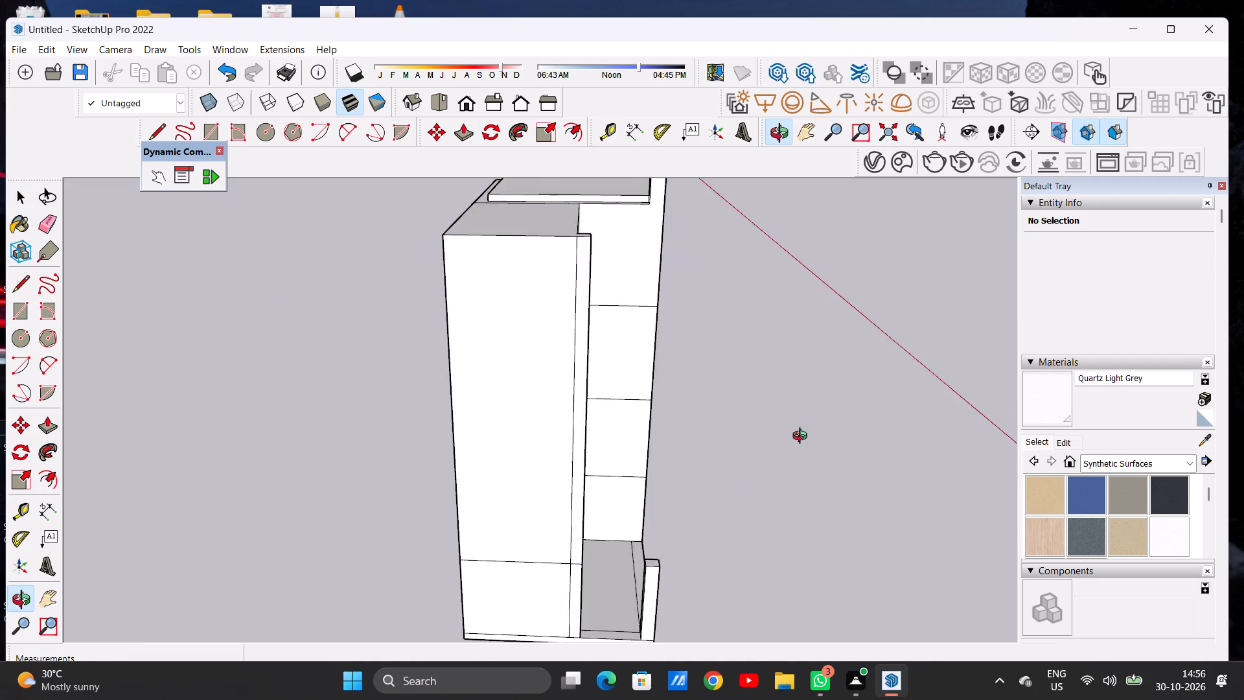
pyautogui.moveTo(803, 437); pyautogui.dragTo(419, 434, button='middle')
pyautogui.scroll(6, 518, 458)
pyautogui.moveTo(520, 464); pyautogui.dragTo(533, 463, button='middle')
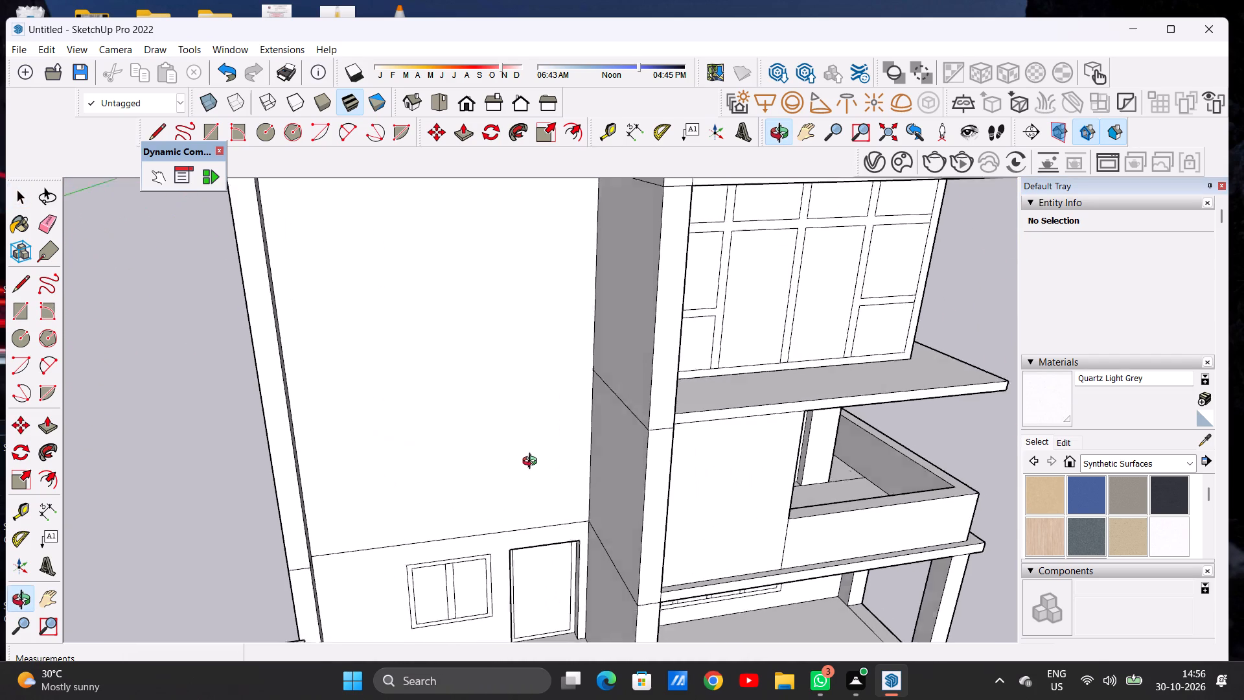
pyautogui.moveTo(533, 463); pyautogui.dragTo(620, 443, button='middle')
pyautogui.scroll(-11, 534, 459)
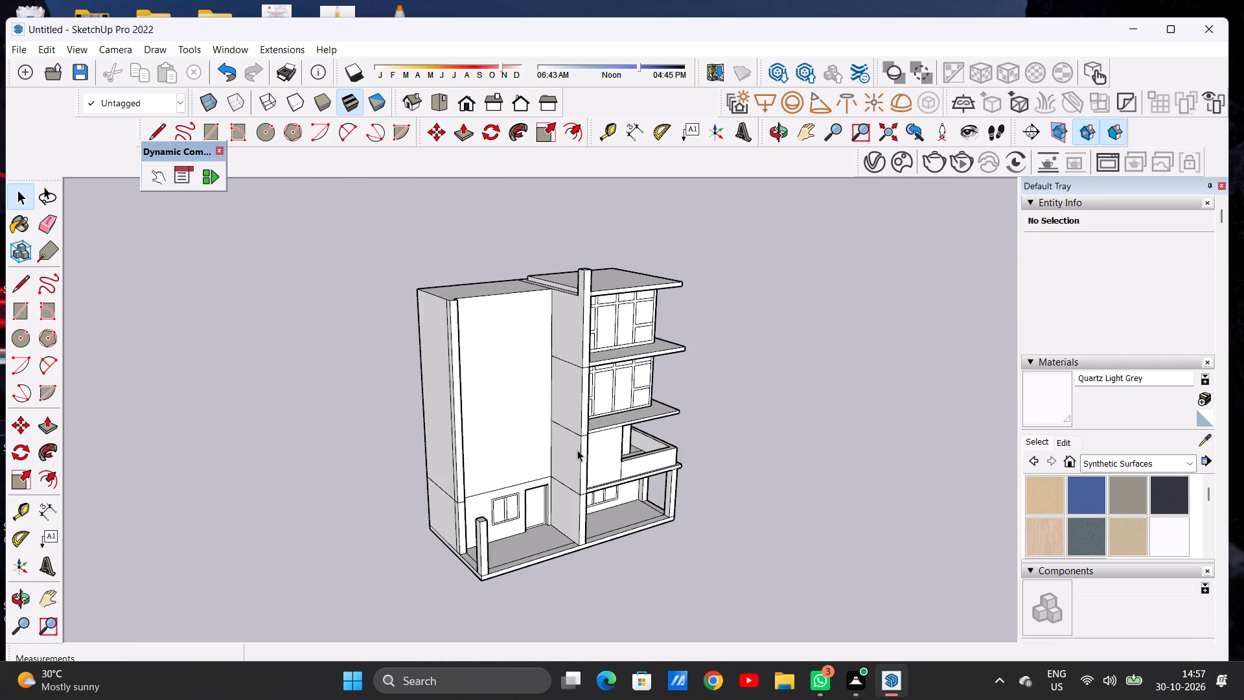
pyautogui.moveTo(580, 452); pyautogui.dragTo(543, 469, button='middle')
pyautogui.scroll(7, 533, 458)
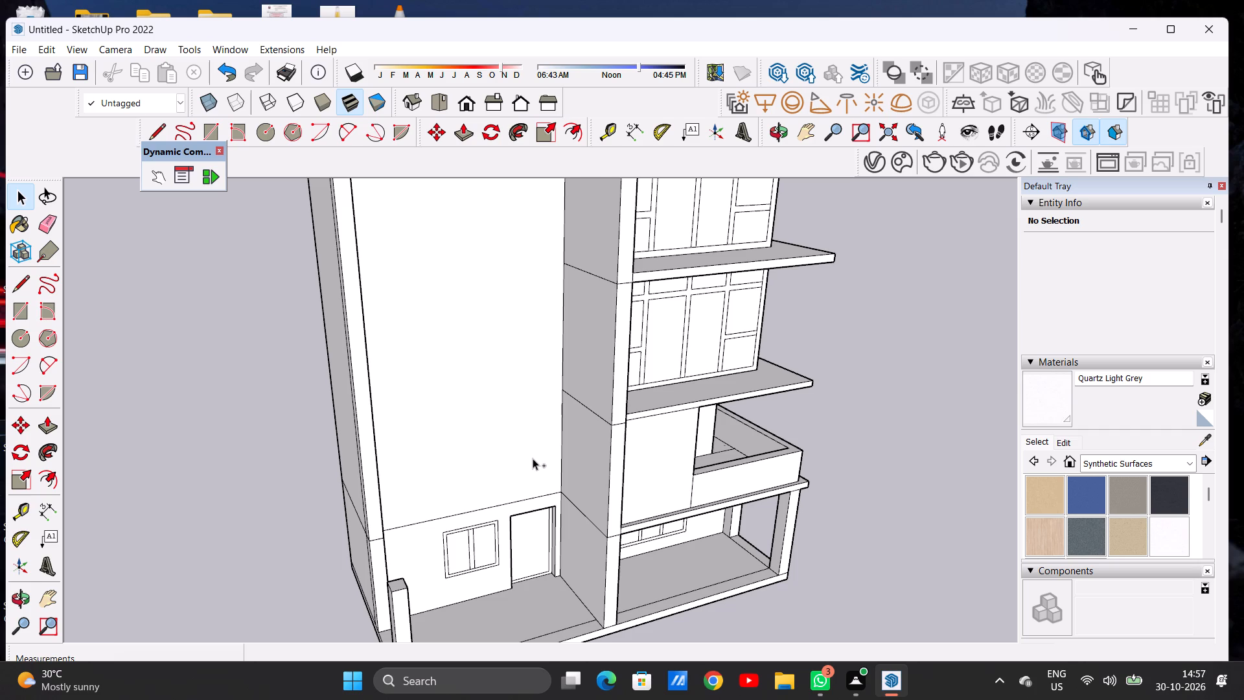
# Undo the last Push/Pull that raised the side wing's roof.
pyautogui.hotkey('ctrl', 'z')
# Push/Pull the side wing's roof face up about 2' 1 9/16" to form a thin roof slab.
pyautogui.scroll(-8, 517, 439)
pyautogui.moveTo(501, 489); pyautogui.dragTo(318, 530, button='middle')
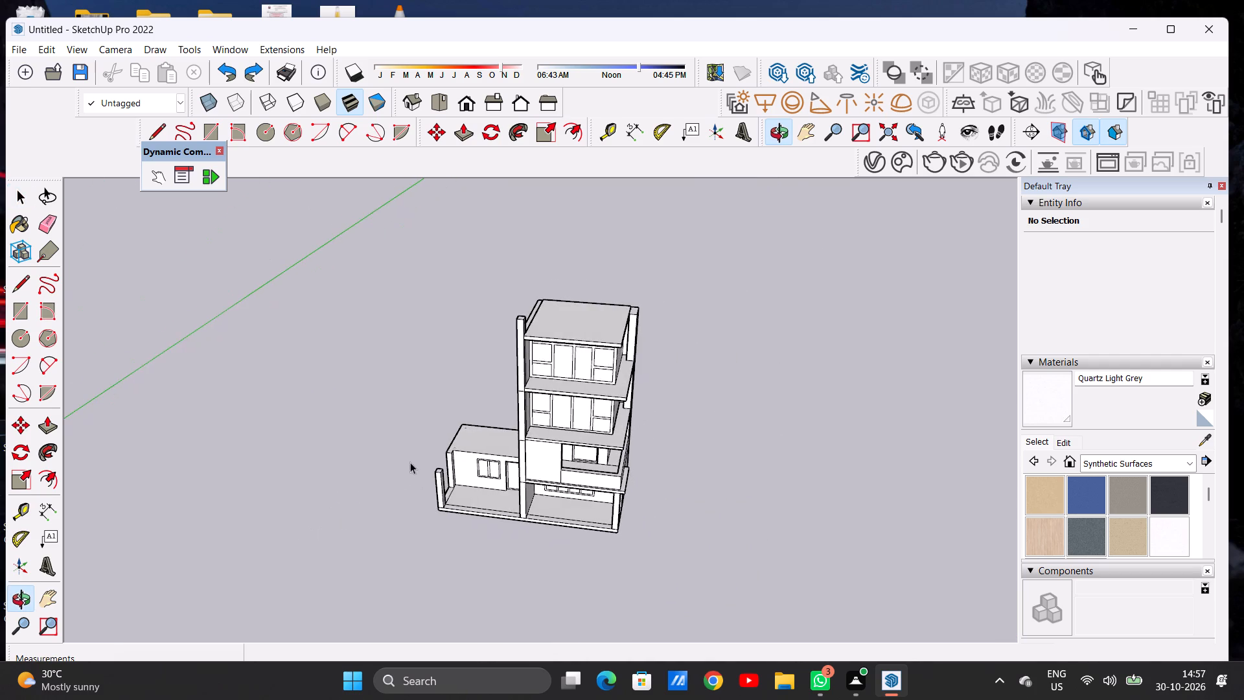
pyautogui.scroll(7, 418, 459)
pyautogui.moveTo(397, 476); pyautogui.dragTo(754, 432, button='middle')
pyautogui.scroll(3, 470, 491)
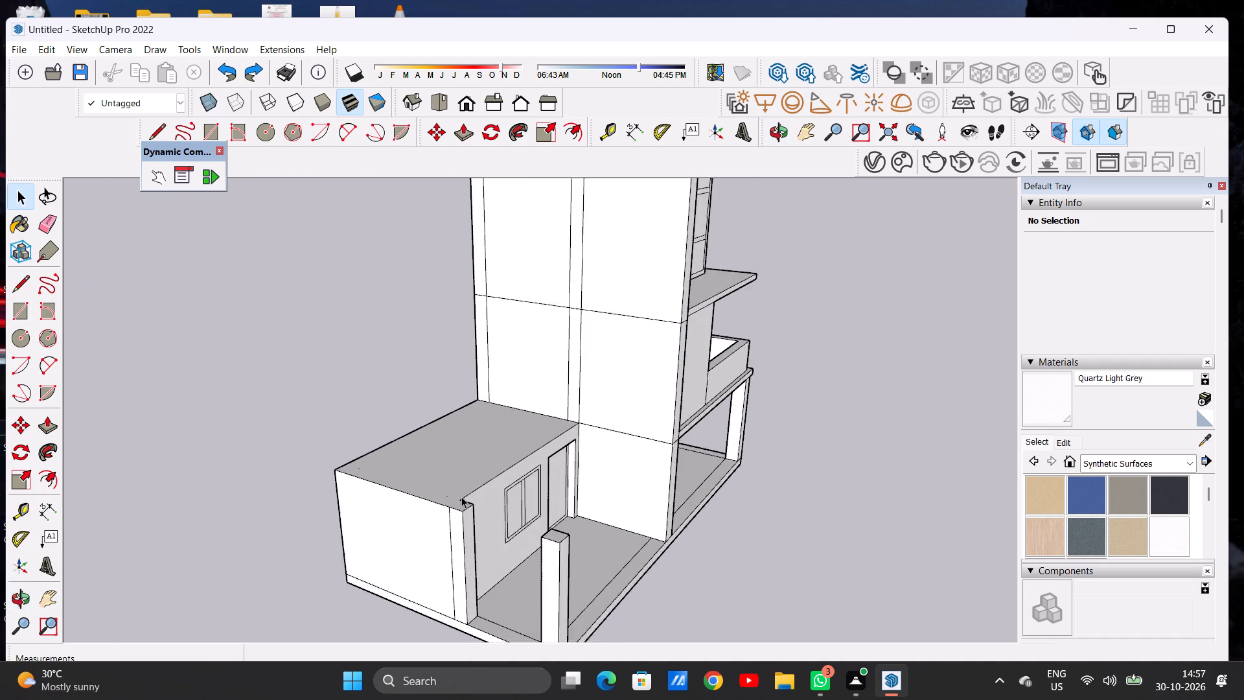
pyautogui.scroll(4, 461, 496)
pyautogui.scroll(-1, 442, 496)
pyautogui.scroll(5, 442, 496)
pyautogui.press('p')
pyautogui.scroll(6, 468, 502)
pyautogui.click(466, 497)
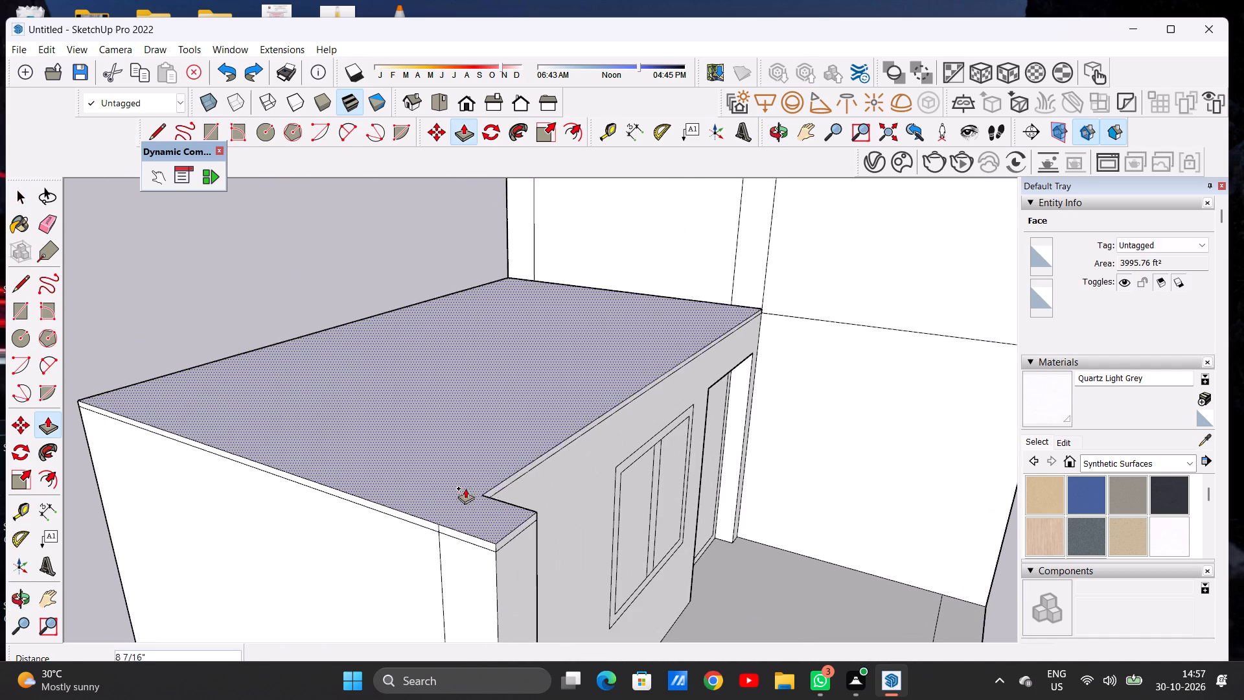
pyautogui.click(466, 473)
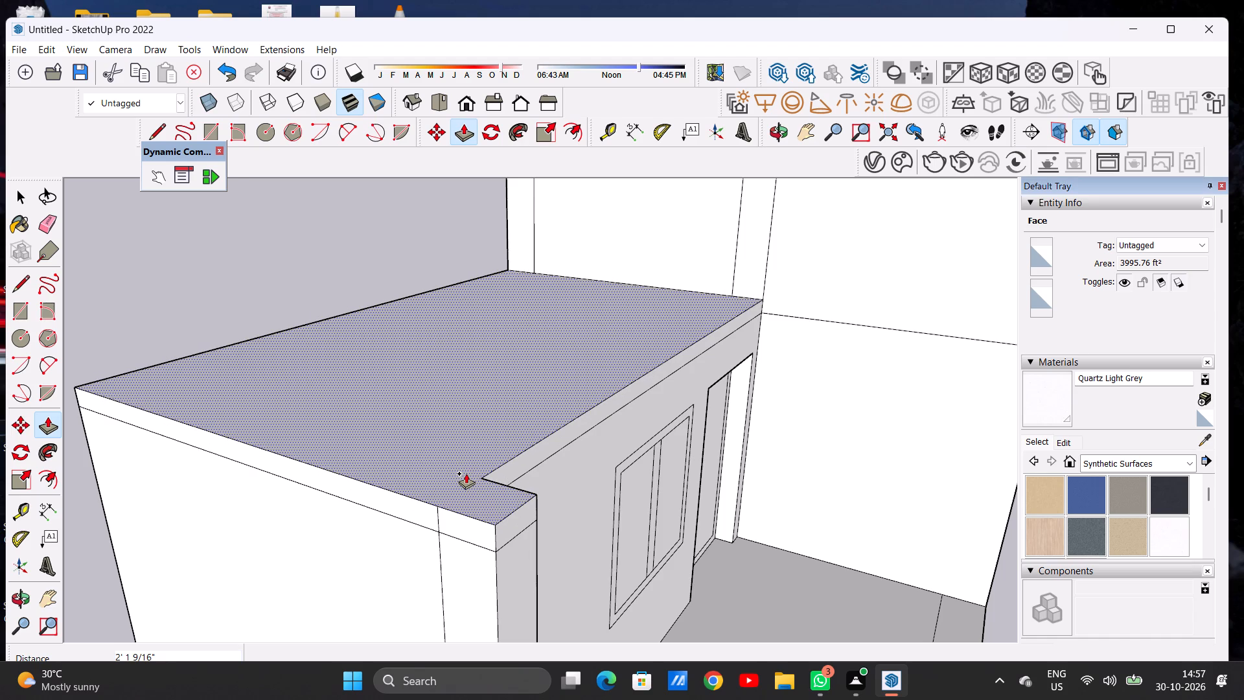
pyautogui.press('space')
# Push/Pull the recessed front edge face of the side wing's roof slab outward 5' 1 3/8", flush with the side wall's end.
pyautogui.scroll(-7, 468, 440)
pyautogui.moveTo(503, 496); pyautogui.dragTo(205, 519, button='middle')
pyautogui.scroll(7, 294, 431)
pyautogui.press('p')
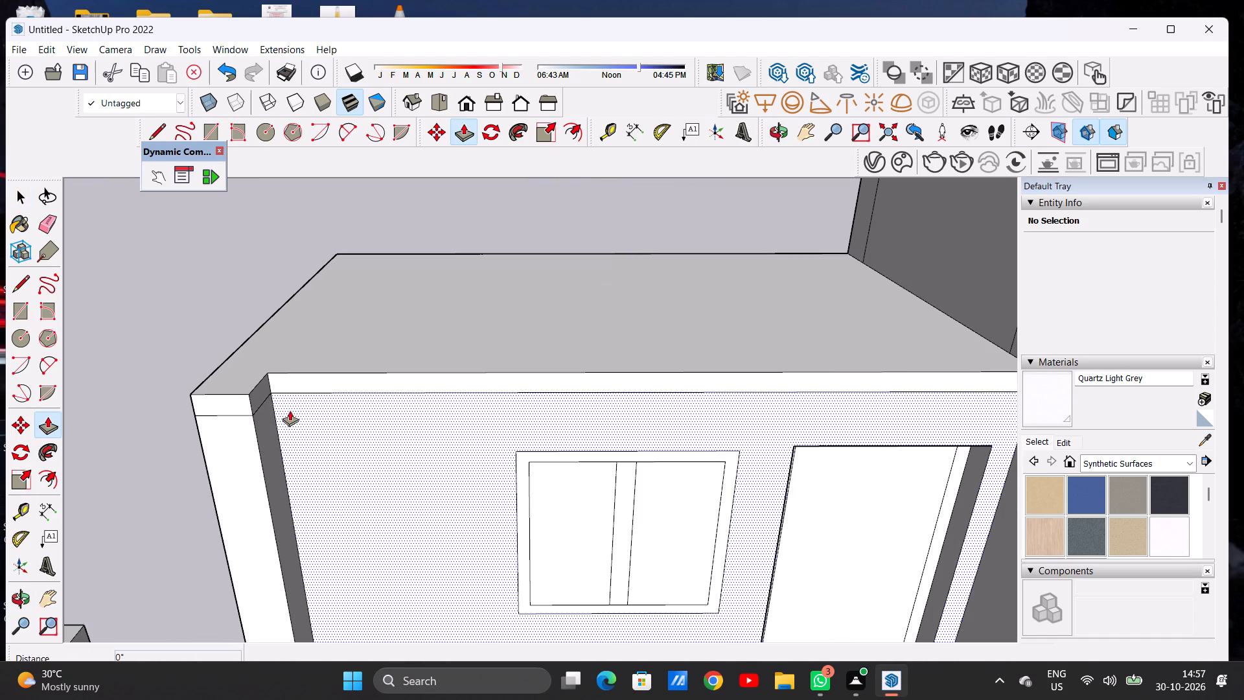
pyautogui.click(294, 377)
pyautogui.scroll(-6, 264, 422)
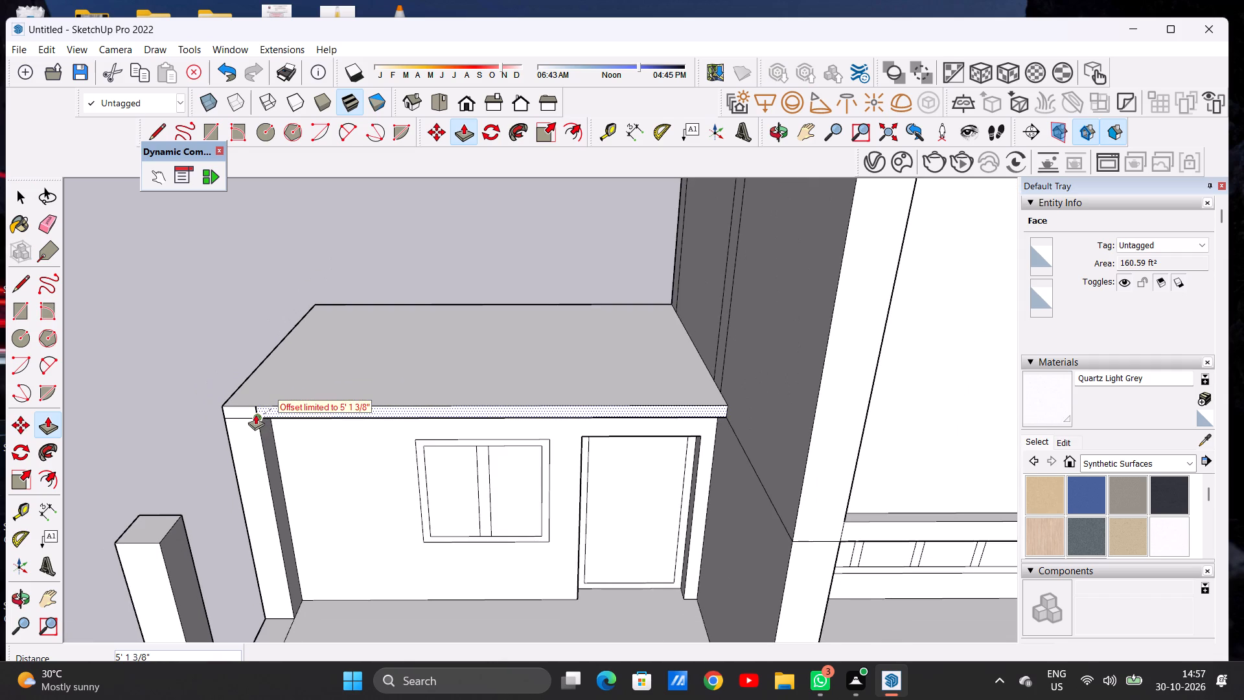
pyautogui.click(255, 414)
pyautogui.press('space')
pyautogui.moveTo(229, 425); pyautogui.dragTo(411, 411, button='middle')
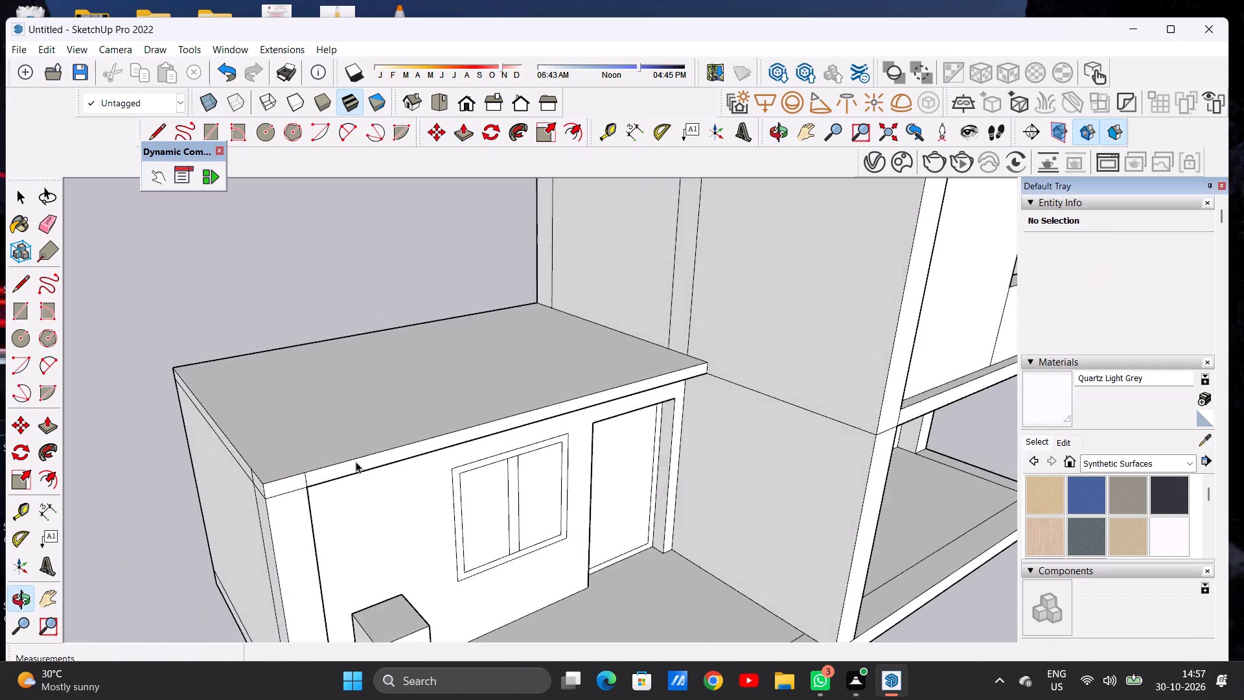
# Erase the short vertical edge dividing the front edge face of the side wing's roof slab near its outer corner.
pyautogui.scroll(12, 325, 483)
pyautogui.press('e')
pyautogui.moveTo(305, 472); pyautogui.dragTo(294, 476)
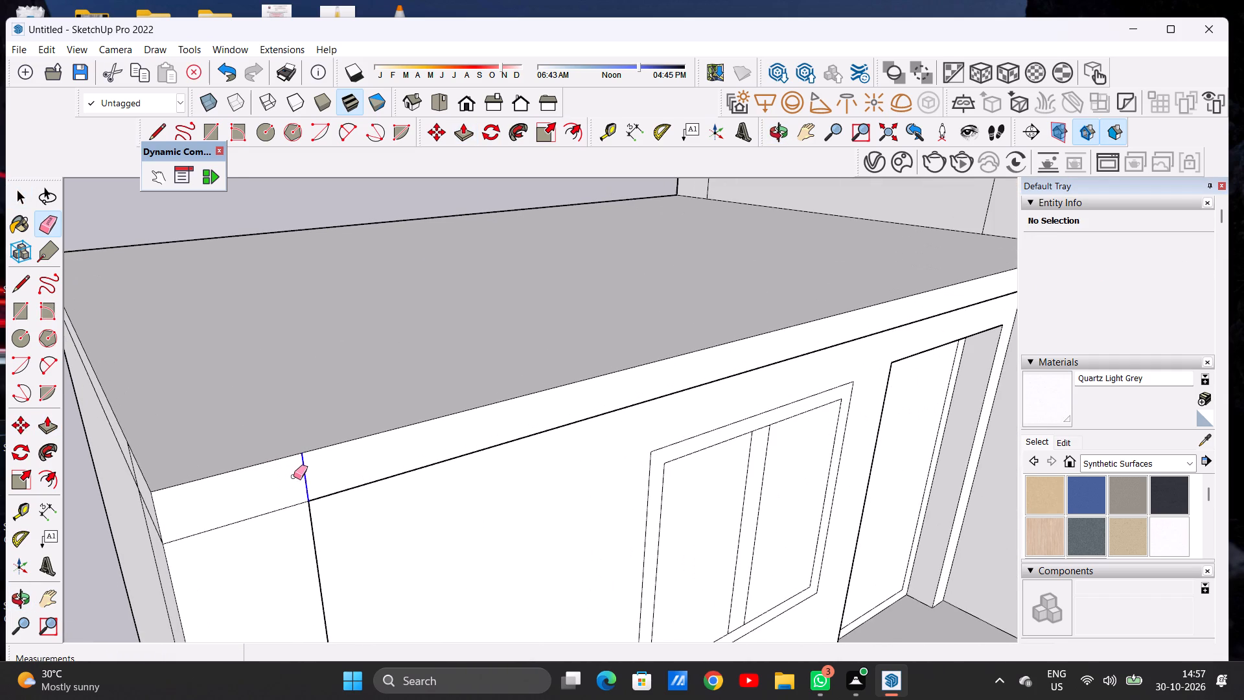
# Push/Pull the roof slab's front edge face outward about 33' 11 11/16", flush with the front corner post of the side wing.
pyautogui.press('p')
pyautogui.click(275, 482)
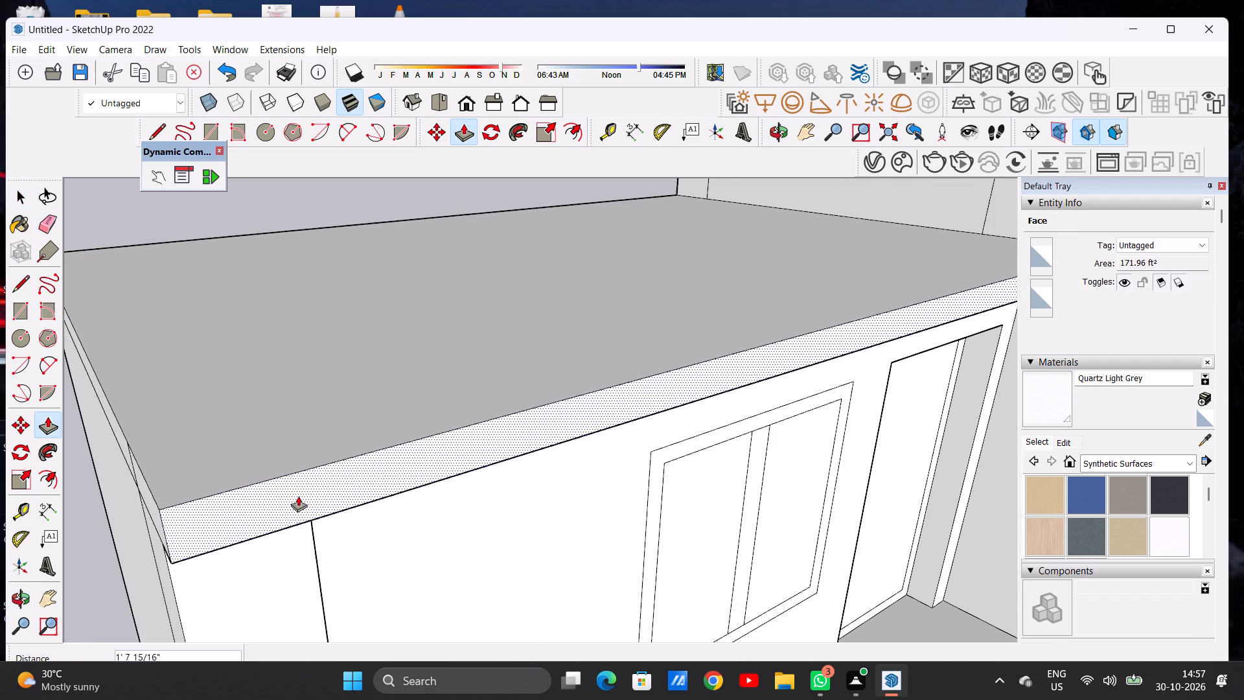
pyautogui.scroll(-20, 301, 476)
pyautogui.scroll(-1, 301, 476)
pyautogui.scroll(1, 345, 531)
pyautogui.scroll(-1, 345, 531)
pyautogui.scroll(1, 345, 531)
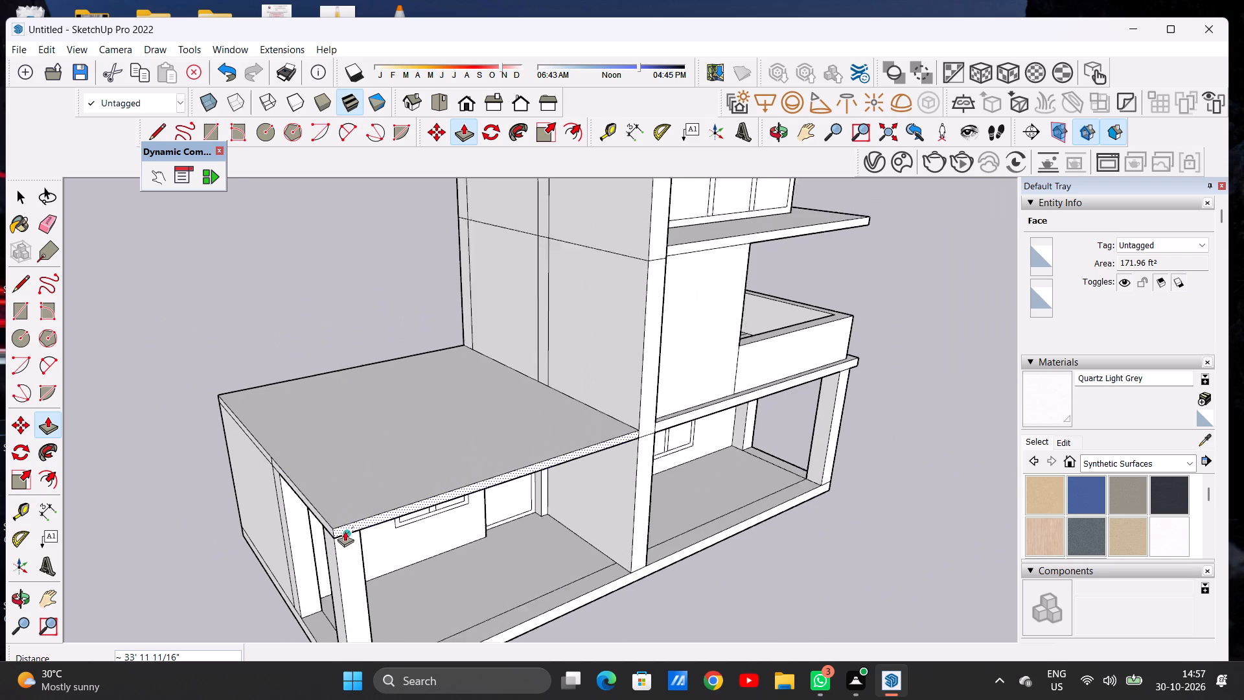
pyautogui.scroll(2, 345, 531)
pyautogui.scroll(-1, 345, 531)
pyautogui.scroll(9, 344, 535)
pyautogui.click(321, 541)
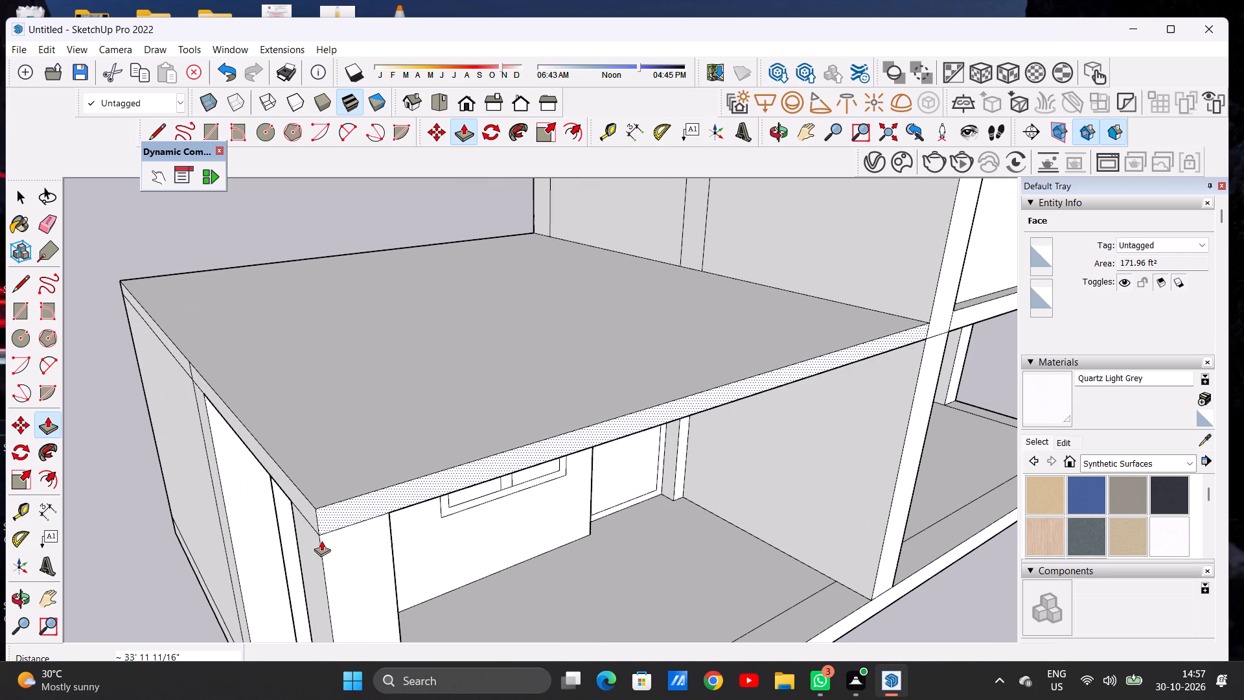
pyautogui.press('space')
# Examine the extended side wing roof slab and the open bay beneath it against the main block from several angles.
pyautogui.scroll(-6, 522, 513)
pyautogui.moveTo(610, 516); pyautogui.dragTo(417, 466, button='middle')
pyautogui.scroll(-13, 516, 506)
pyautogui.moveTo(534, 485); pyautogui.dragTo(544, 507, button='middle')
pyautogui.scroll(6, 524, 502)
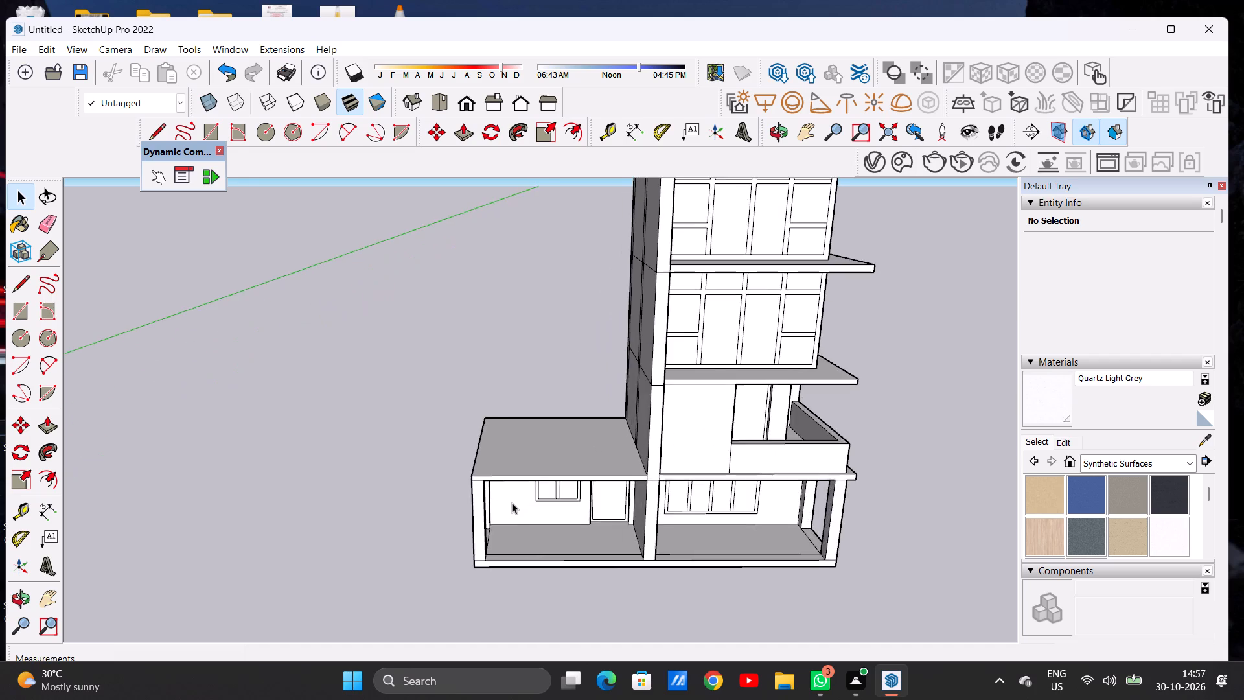
pyautogui.scroll(-1, 512, 502)
pyautogui.scroll(1, 512, 502)
pyautogui.scroll(-1, 512, 502)
pyautogui.scroll(6, 512, 502)
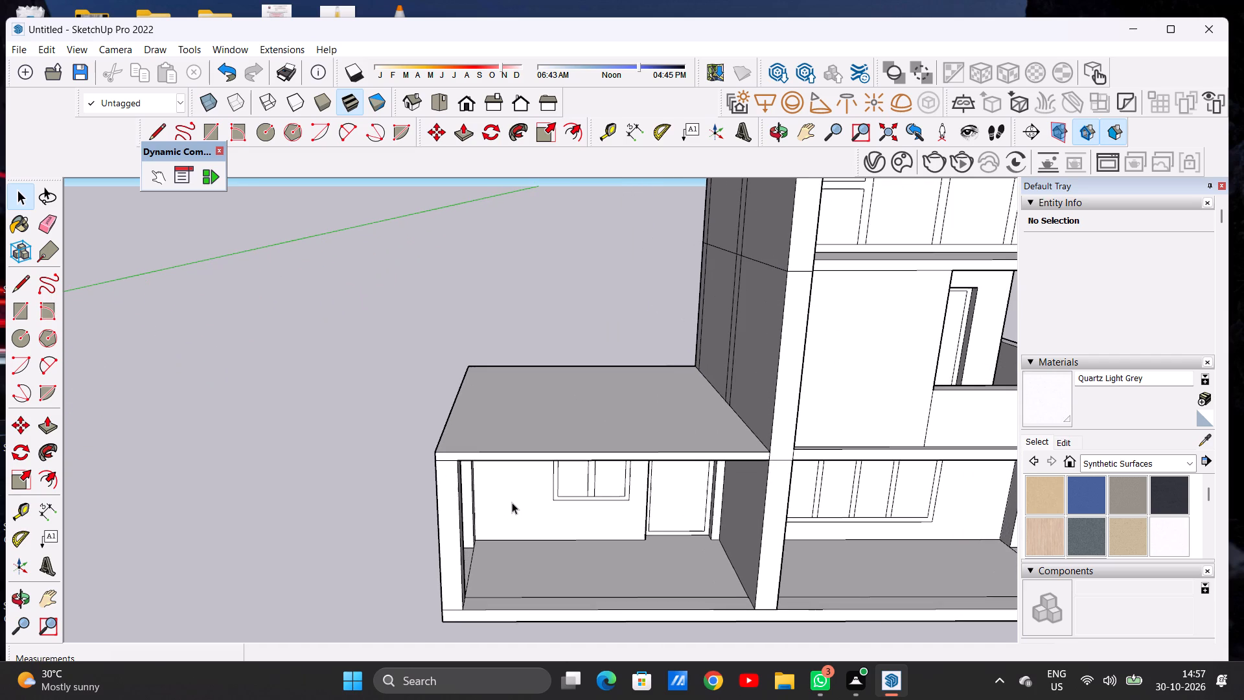
pyautogui.scroll(-9, 512, 502)
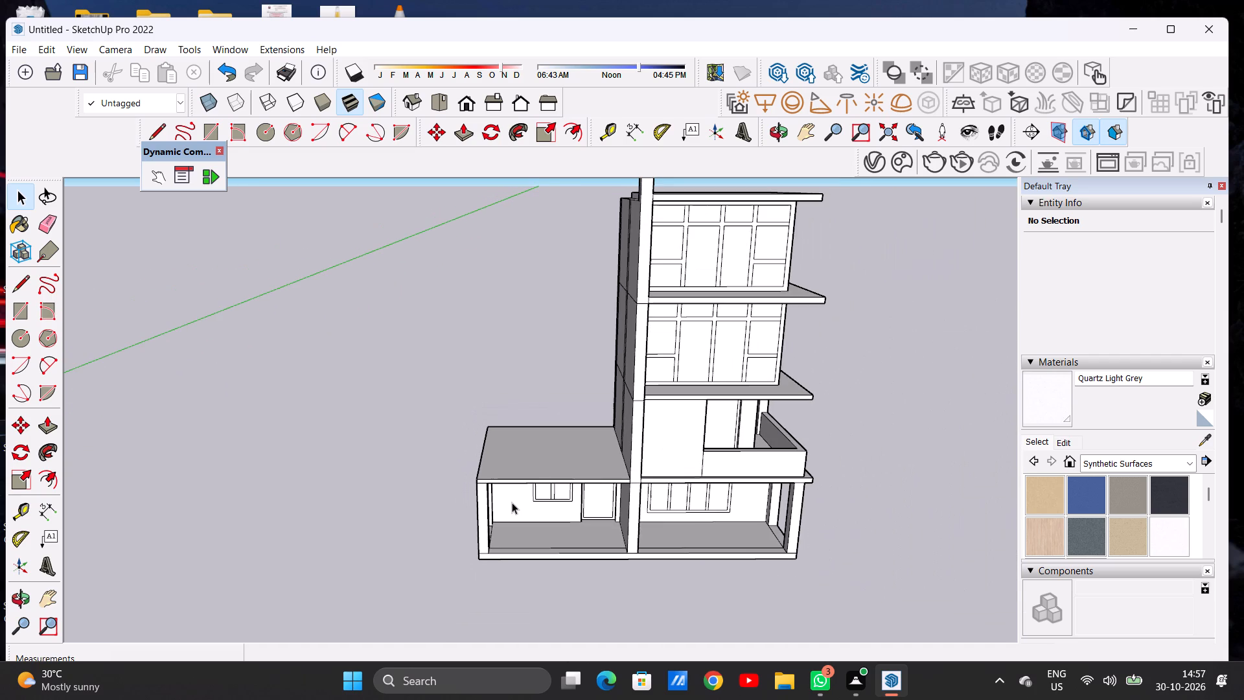
pyautogui.moveTo(565, 495); pyautogui.dragTo(473, 489, button='middle')
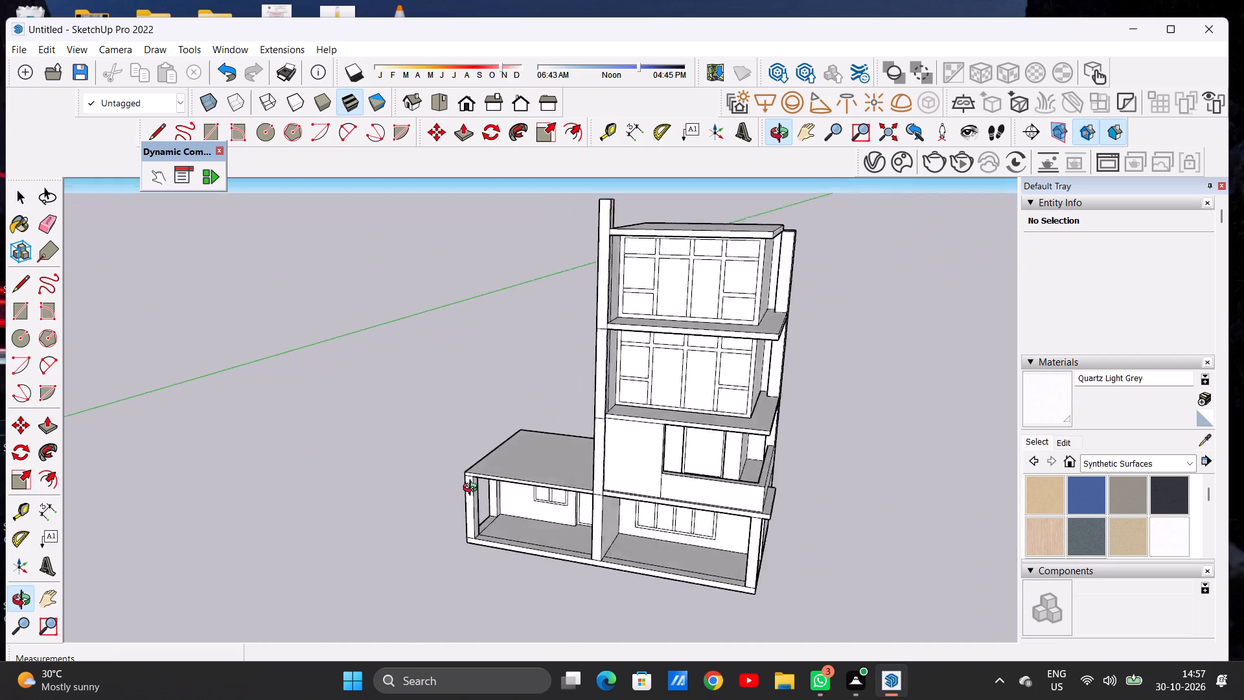
pyautogui.moveTo(473, 489); pyautogui.dragTo(613, 480, button='middle')
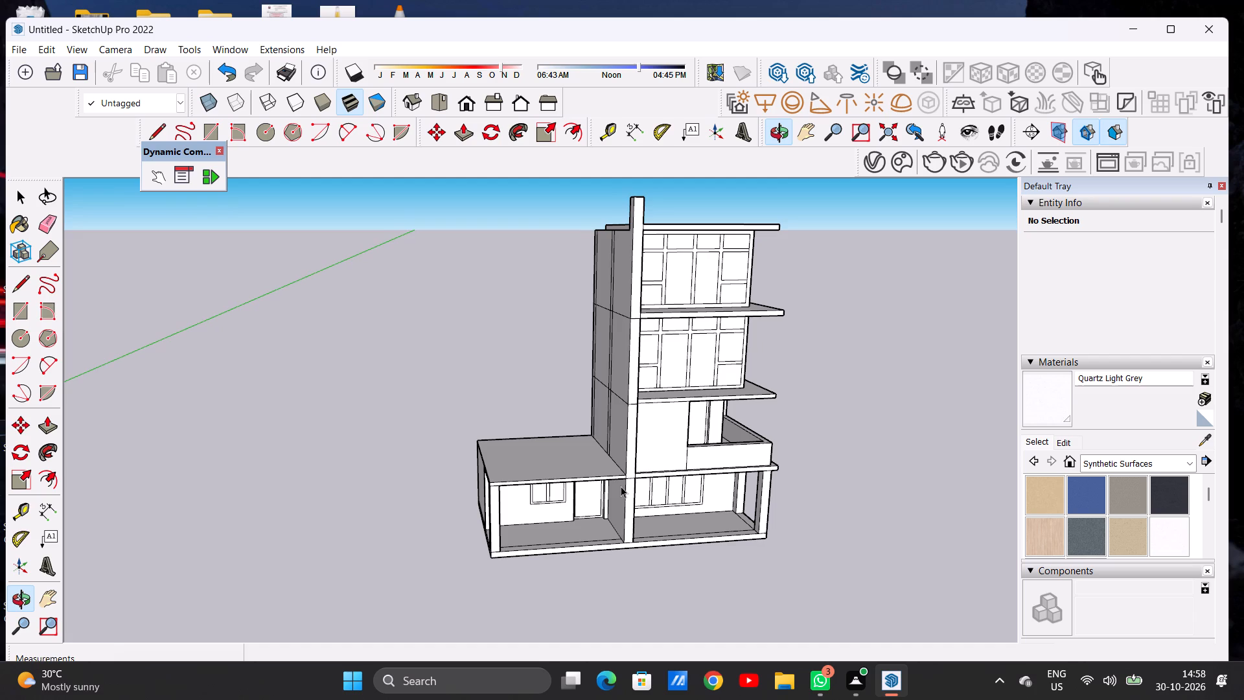
pyautogui.scroll(10, 605, 471)
pyautogui.scroll(-6, 625, 487)
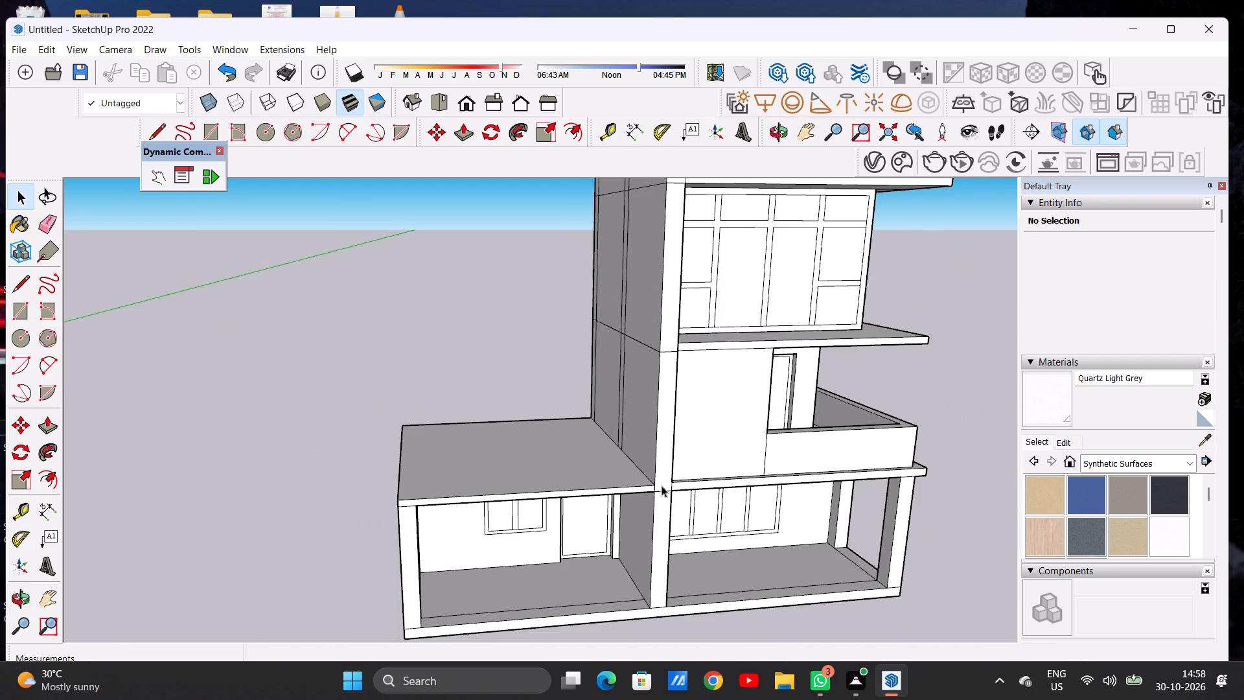
pyautogui.scroll(-6, 670, 482)
pyautogui.scroll(1, 645, 492)
pyautogui.scroll(-1, 630, 488)
pyautogui.moveTo(604, 484); pyautogui.dragTo(558, 535, button='middle')
pyautogui.scroll(2, 575, 504)
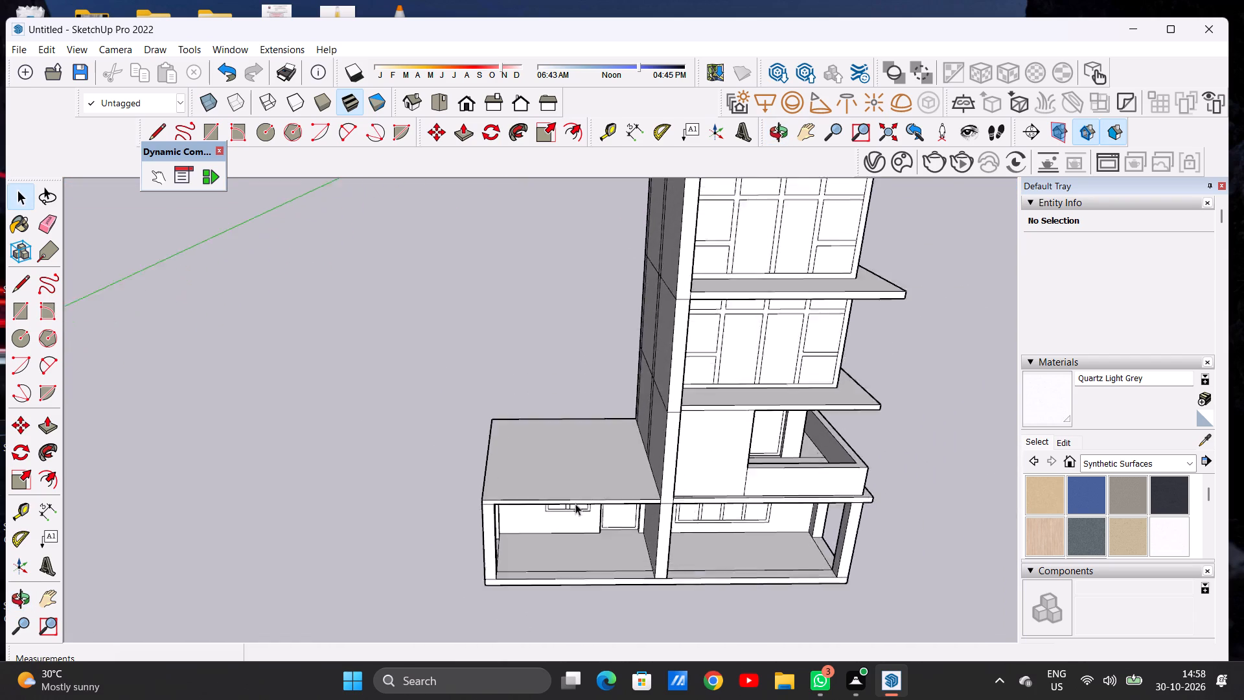
pyautogui.scroll(3, 575, 504)
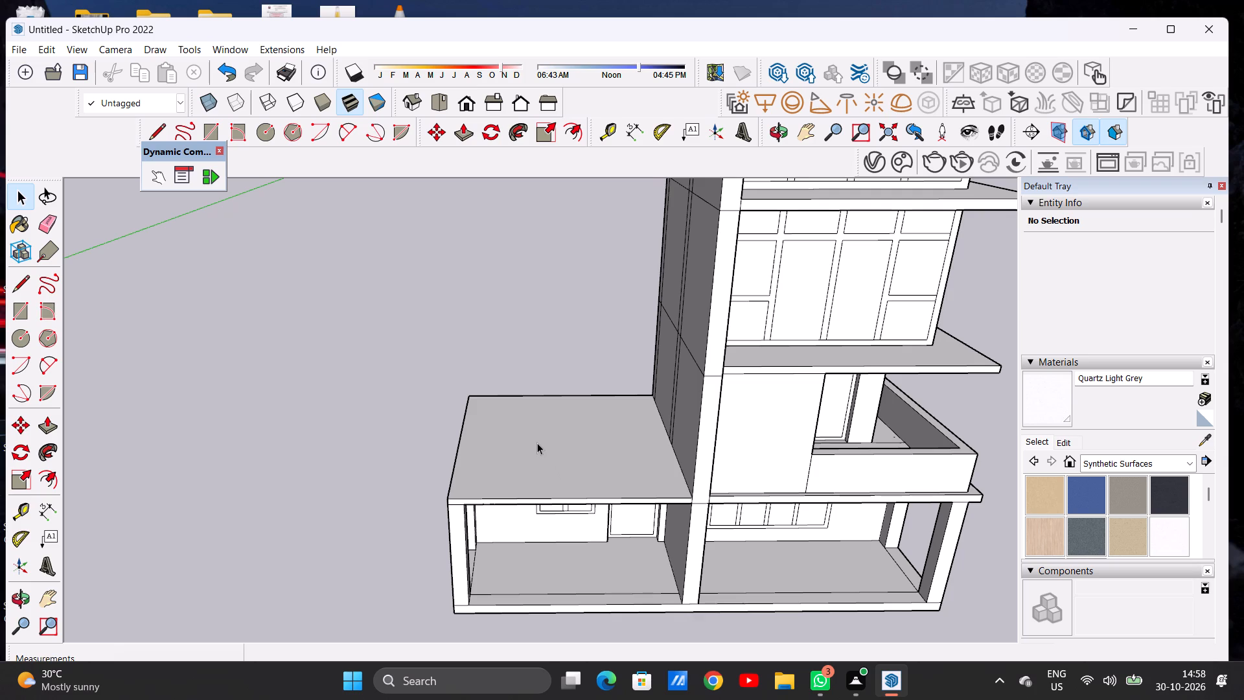
pyautogui.scroll(-7, 662, 418)
pyautogui.moveTo(671, 475); pyautogui.dragTo(713, 449, button='middle')
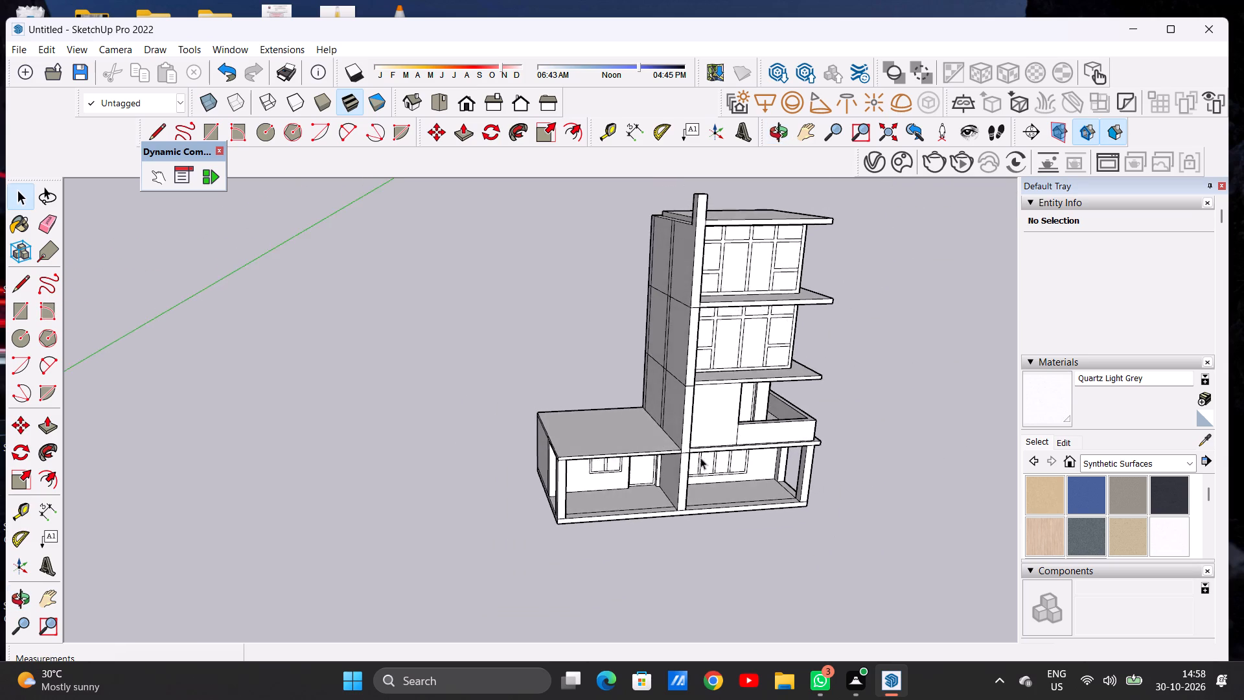
pyautogui.scroll(13, 676, 474)
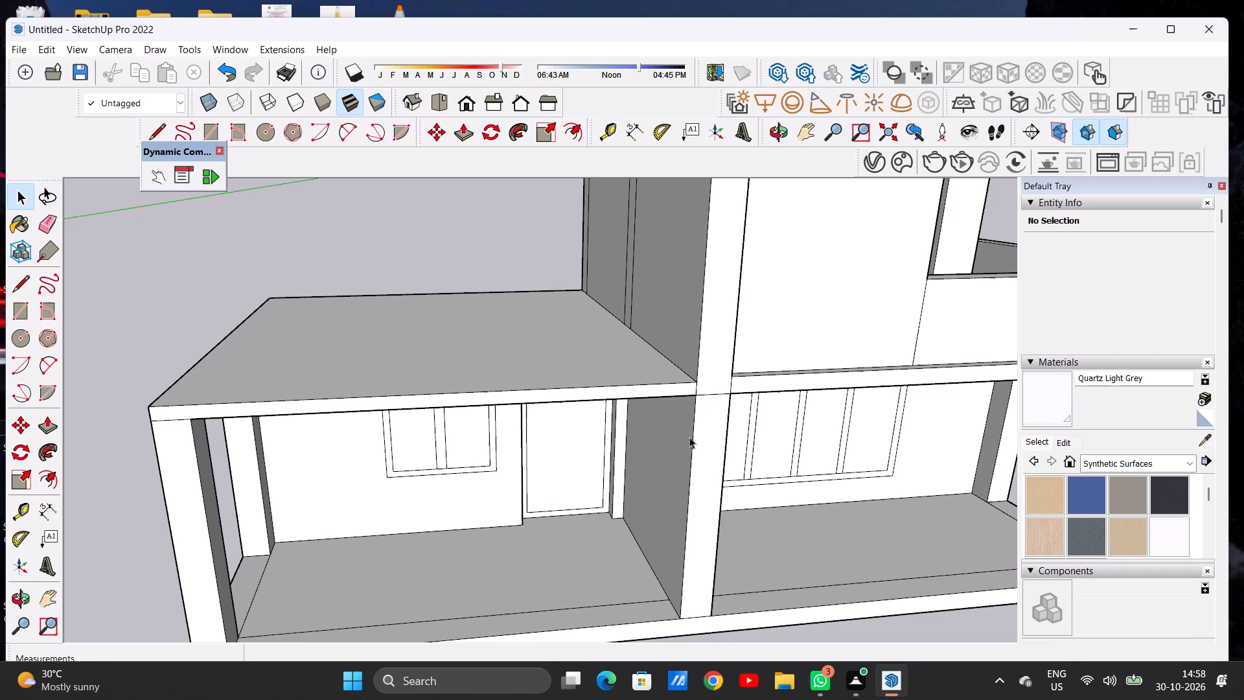
pyautogui.scroll(-6, 689, 427)
pyautogui.moveTo(687, 450); pyautogui.dragTo(668, 435, button='middle')
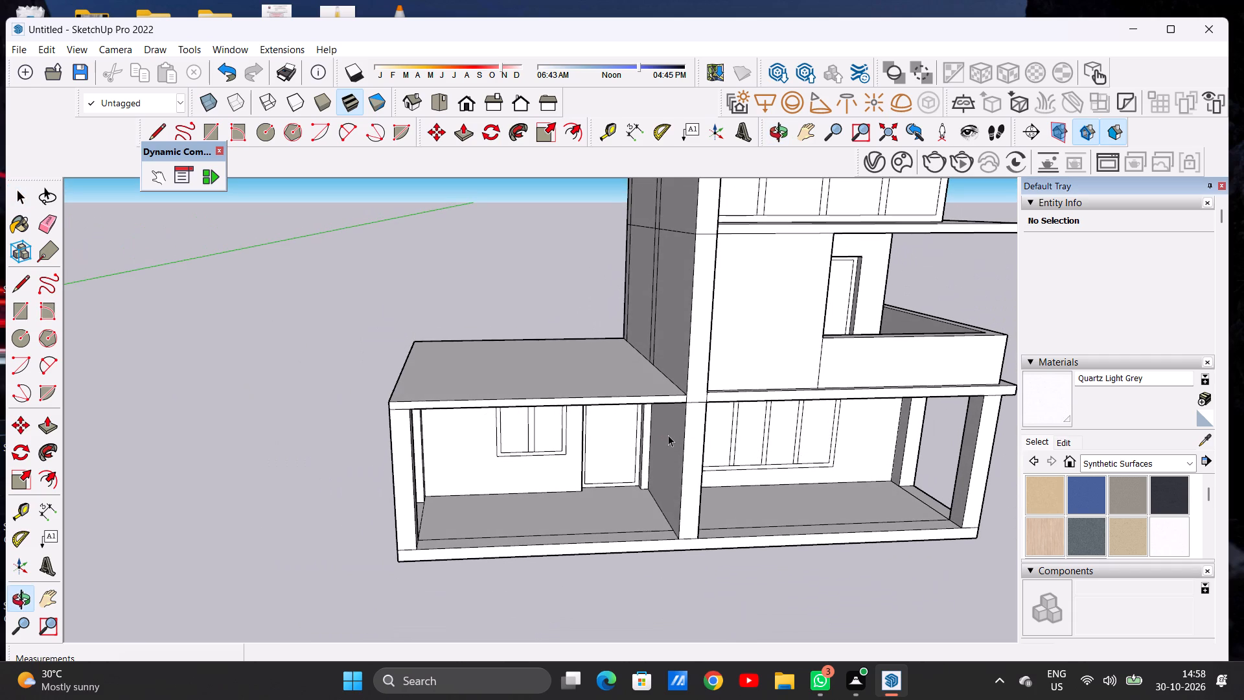
# Push/Pull the dividing wall's face under the roof slab about 2' 15/16" into the side wing to thicken the wall.
pyautogui.press('p')
pyautogui.scroll(6, 674, 433)
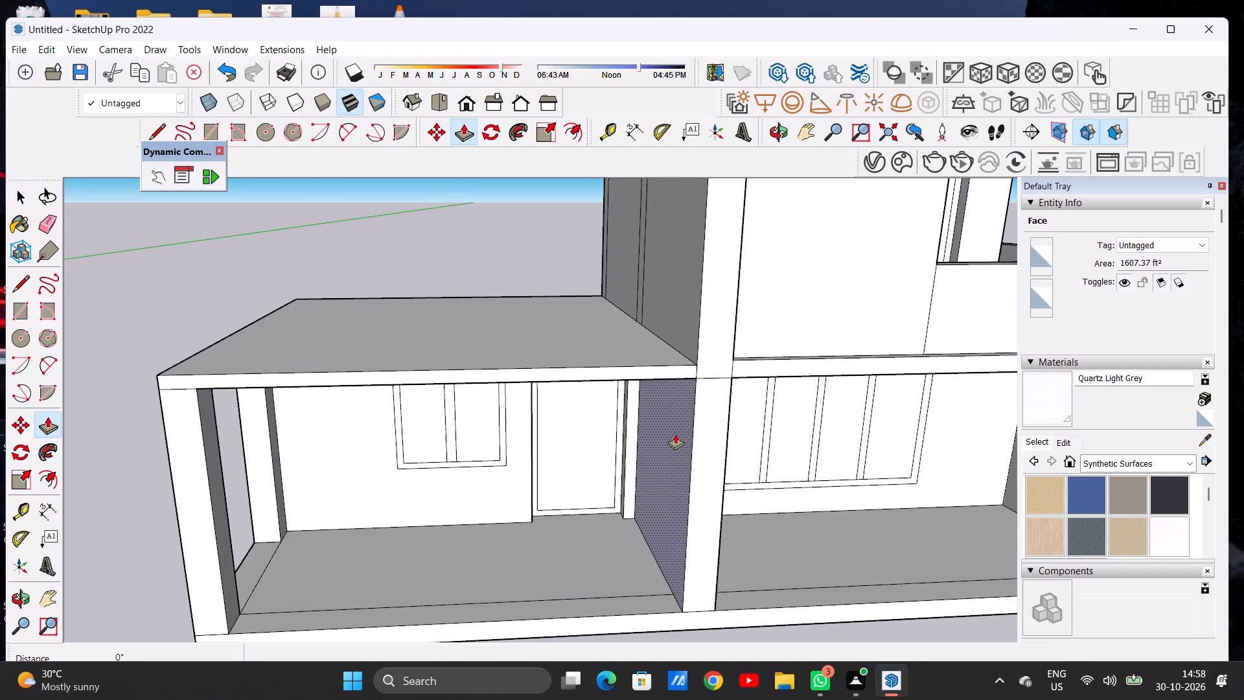
pyautogui.click(675, 434)
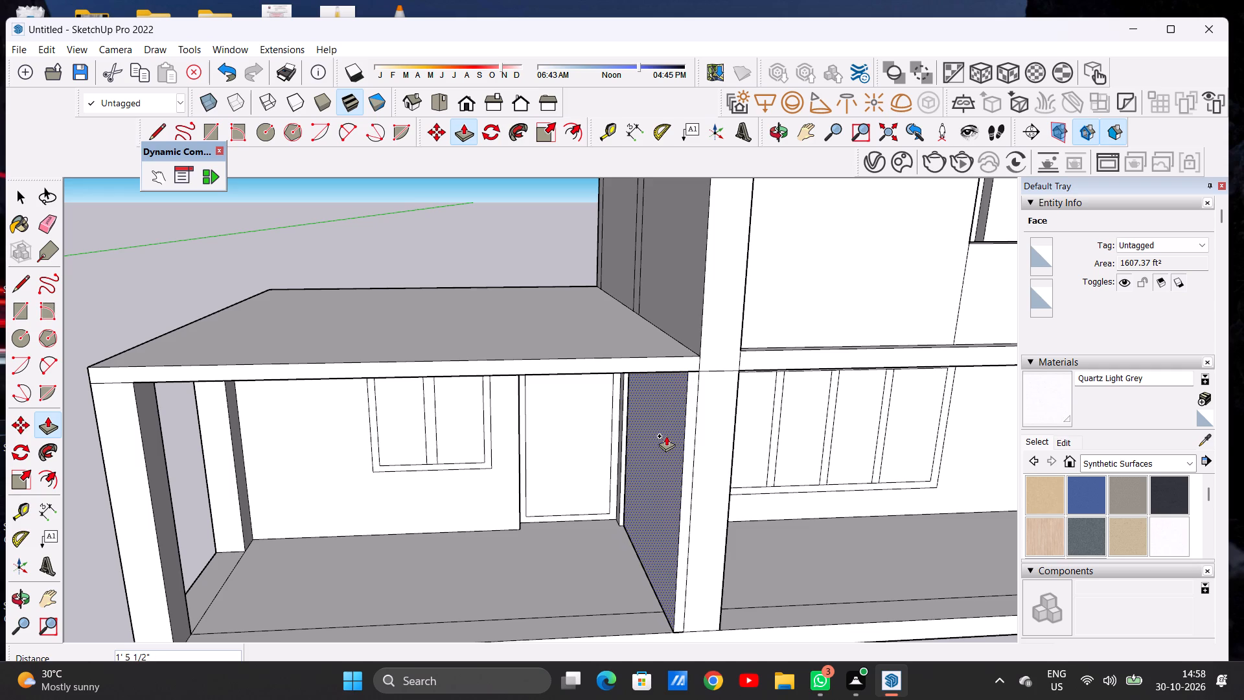
pyautogui.click(662, 435)
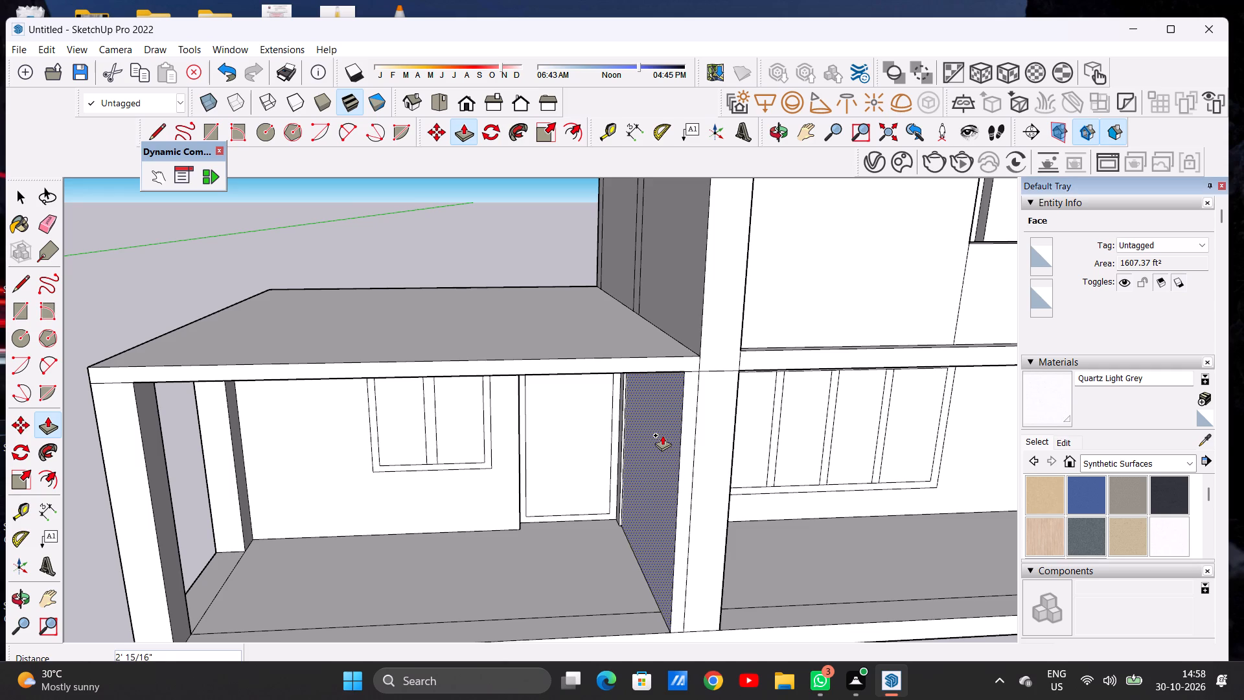
pyautogui.press('space')
# Erase the short horizontal edge on the front face where the thickened dividing wall meets the side wing's roof slab.
pyautogui.scroll(-7, 693, 452)
pyautogui.moveTo(667, 467); pyautogui.dragTo(645, 429, button='middle')
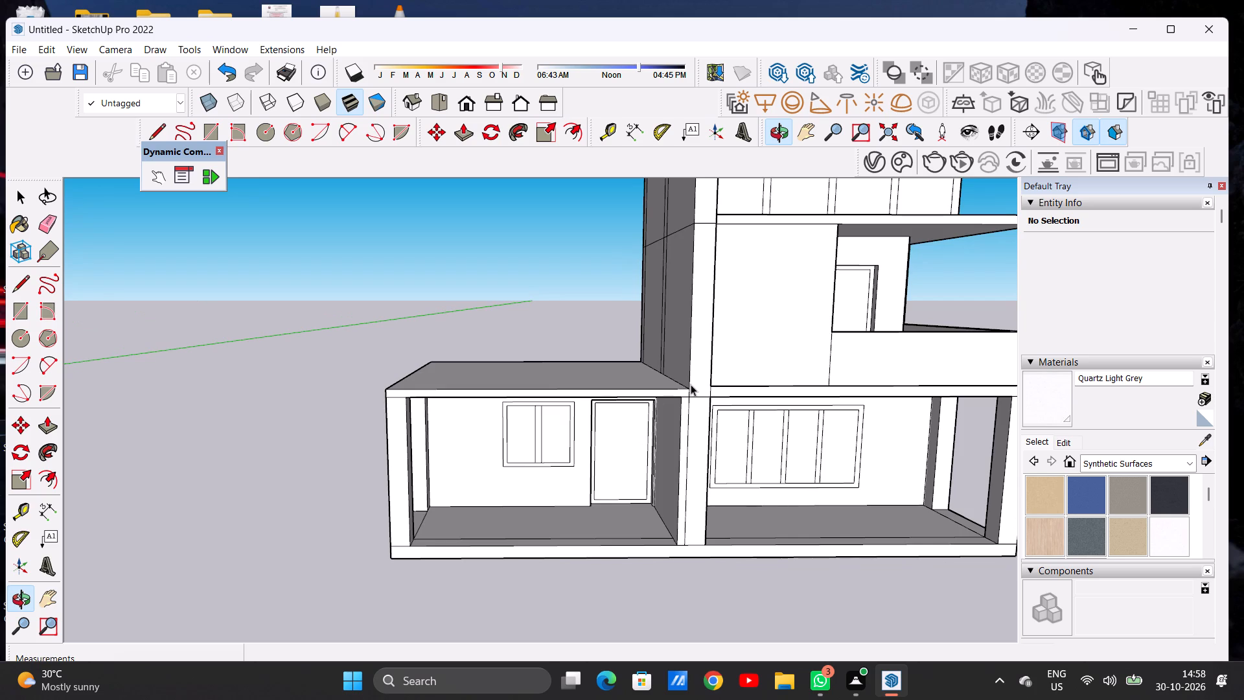
pyautogui.scroll(2, 691, 384)
pyautogui.scroll(-1, 691, 384)
pyautogui.scroll(10, 691, 388)
pyautogui.scroll(-1, 685, 396)
pyautogui.scroll(5, 685, 397)
pyautogui.scroll(-1, 680, 403)
pyautogui.scroll(5, 680, 403)
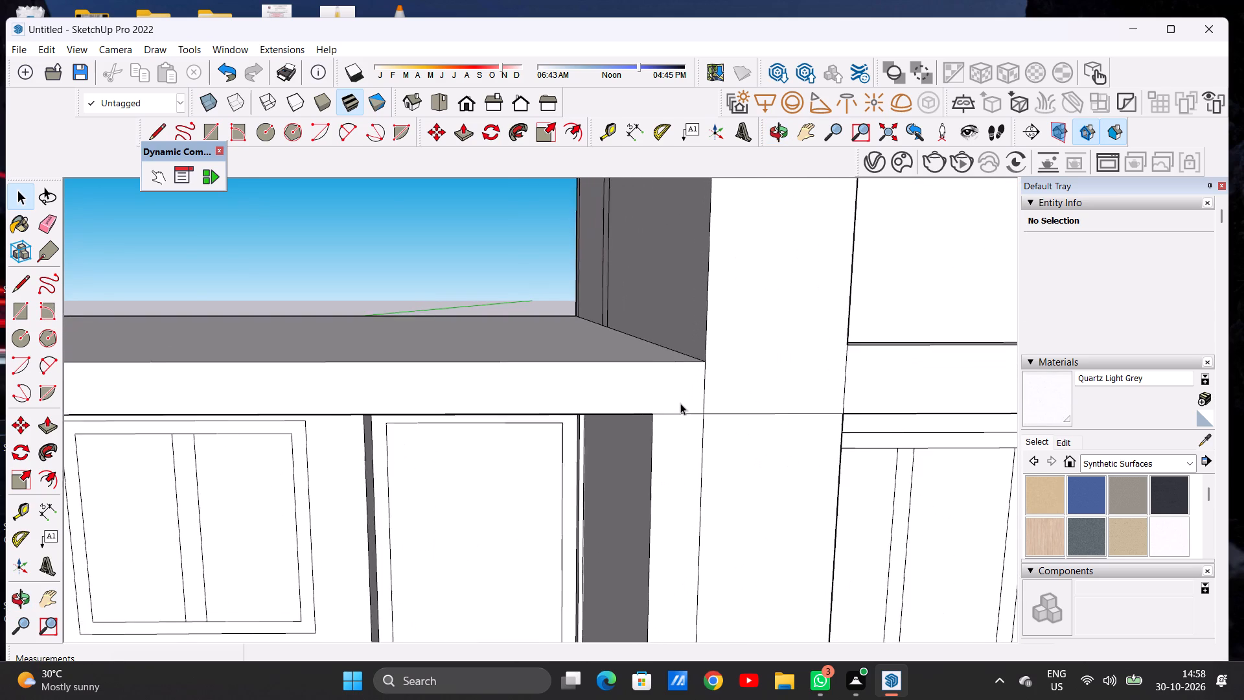
pyautogui.scroll(3, 680, 403)
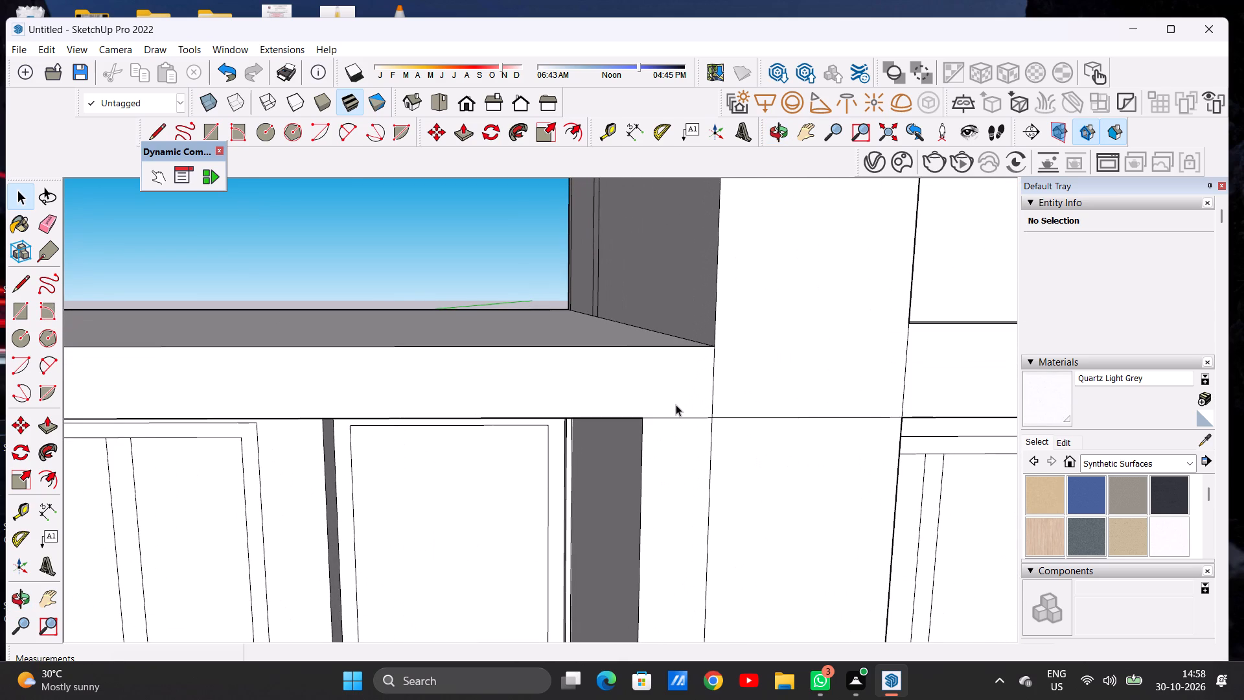
pyautogui.press('e')
pyautogui.moveTo(678, 404); pyautogui.dragTo(680, 421)
pyautogui.press('space')
# Examine the junction between the side wing's roof slab and the main block from the front and from above.
pyautogui.scroll(-6, 671, 439)
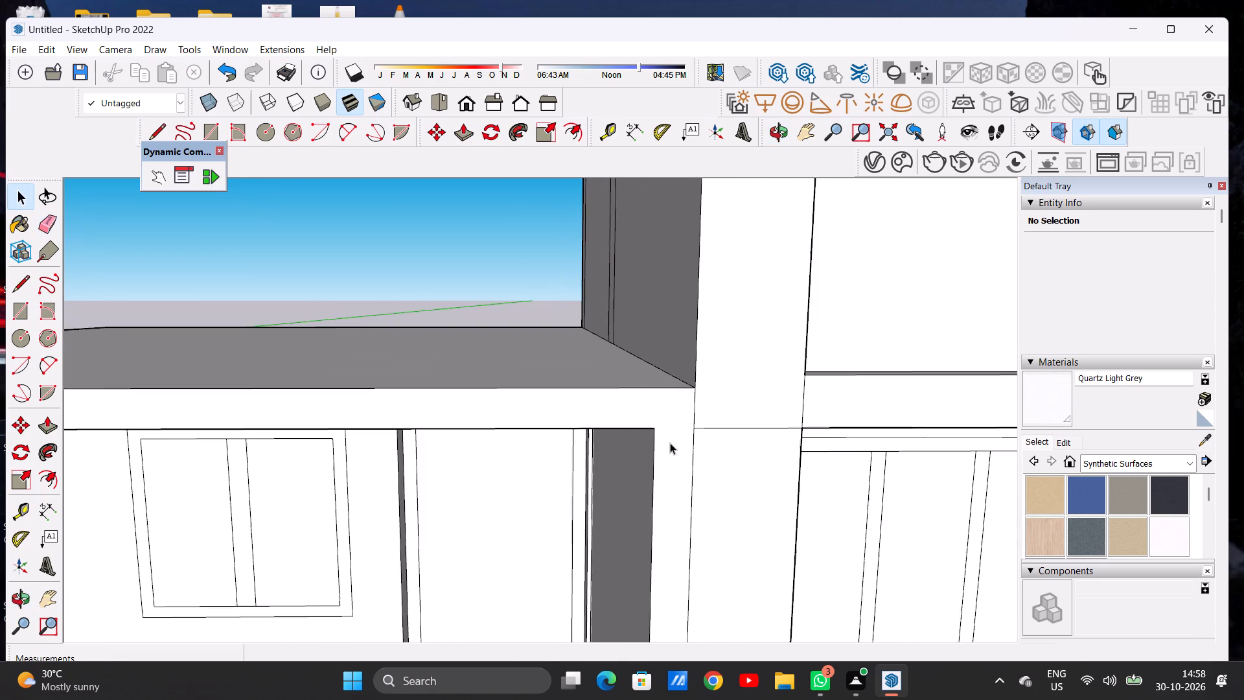
pyautogui.scroll(-7, 670, 443)
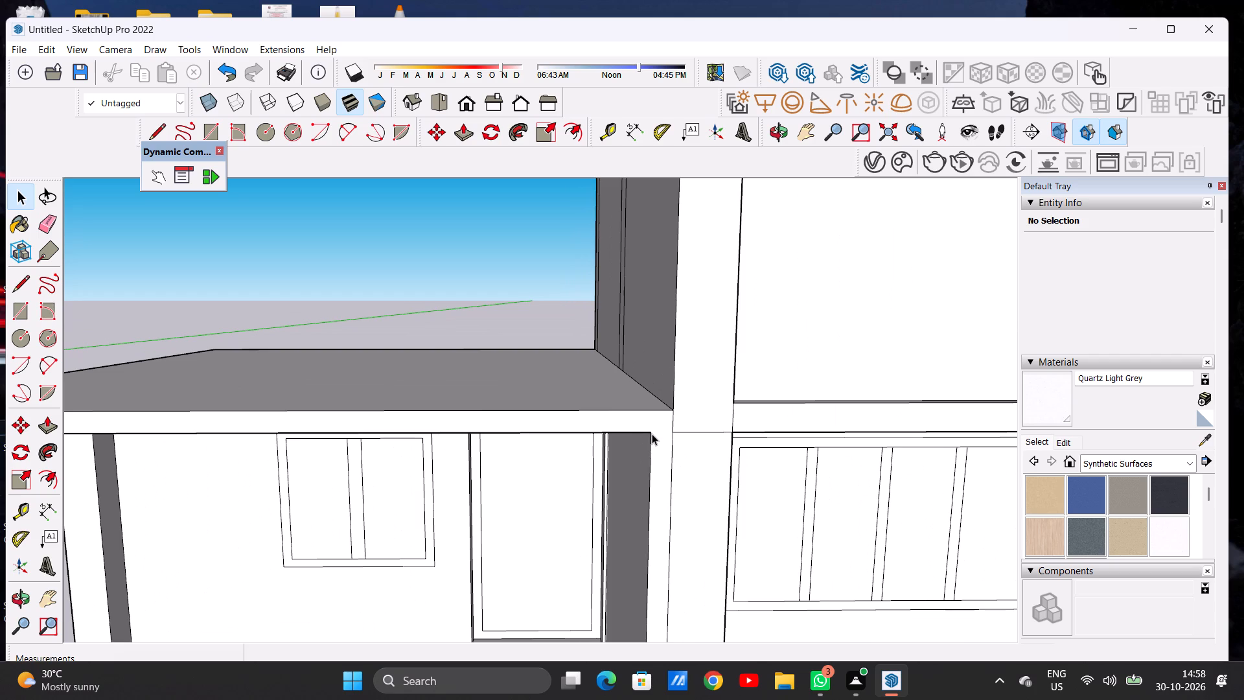
pyautogui.scroll(-6, 652, 443)
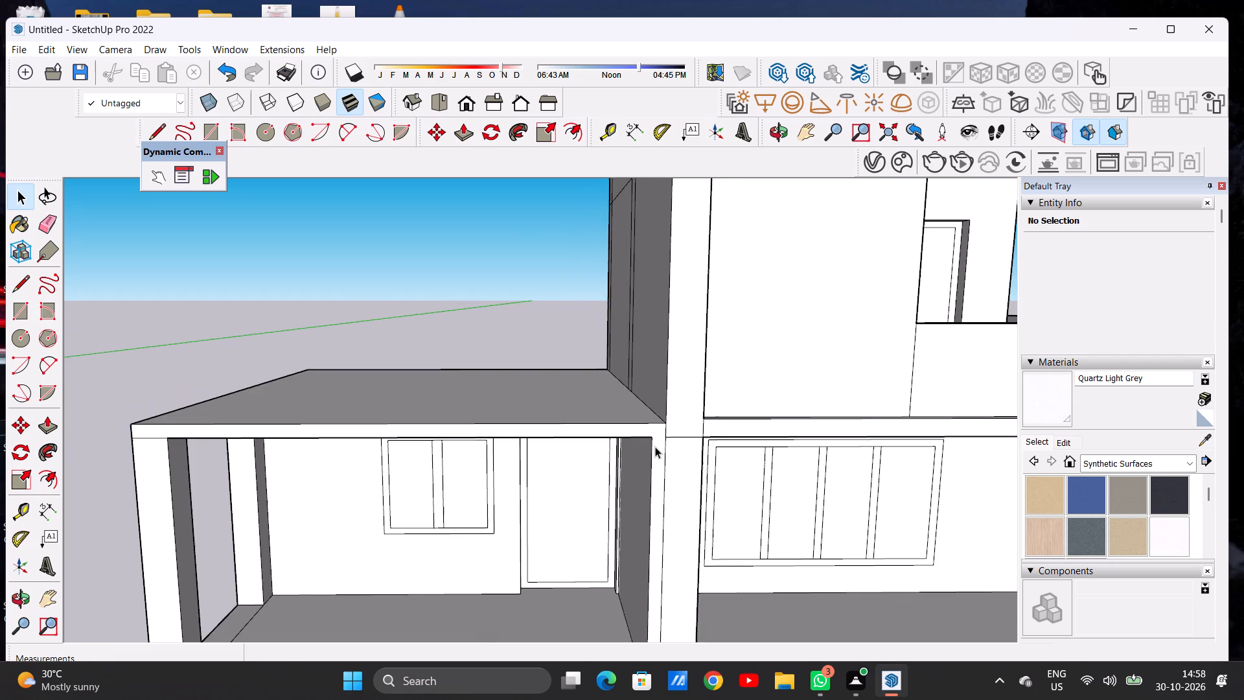
pyautogui.scroll(-5, 640, 441)
pyautogui.moveTo(632, 469); pyautogui.dragTo(636, 474, button='middle')
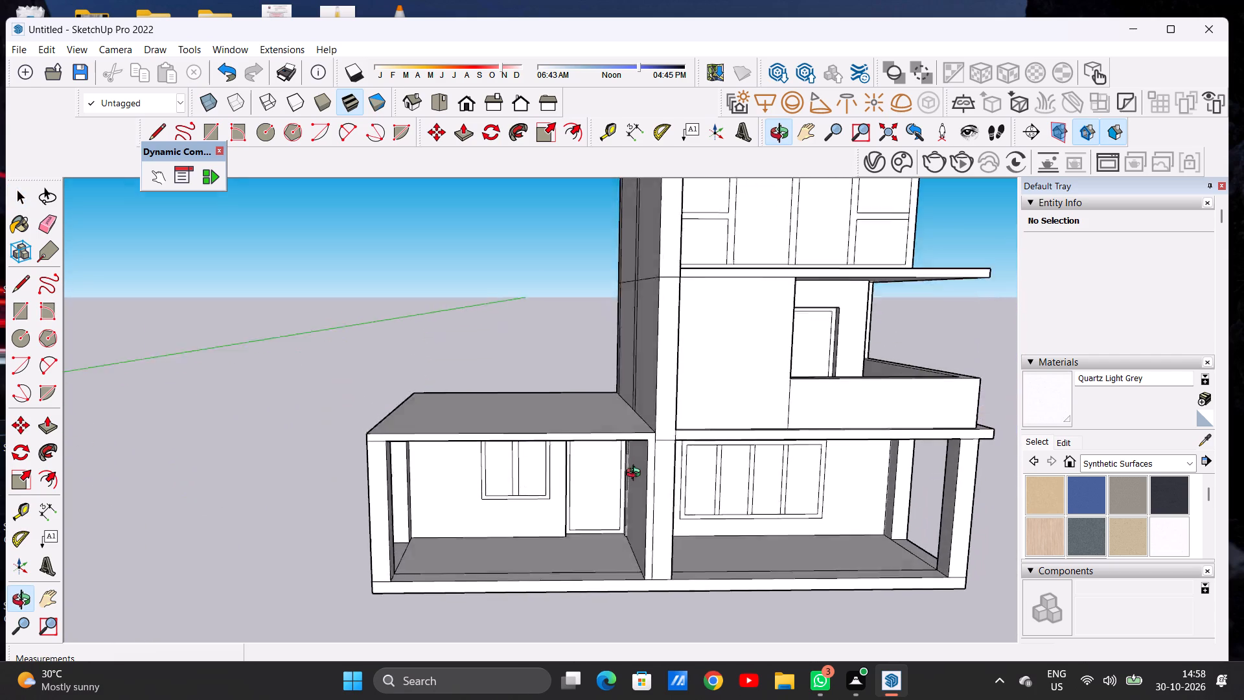
pyautogui.moveTo(636, 474); pyautogui.dragTo(593, 520, button='middle')
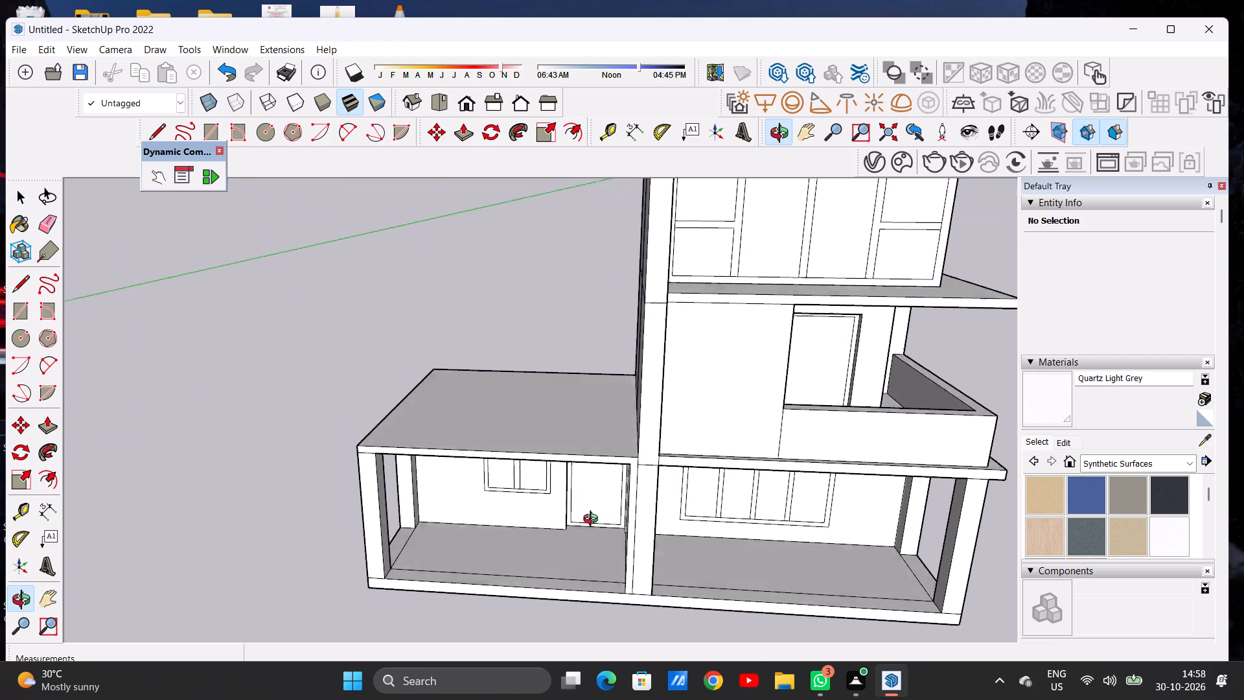
pyautogui.moveTo(593, 520); pyautogui.dragTo(649, 522, button='middle')
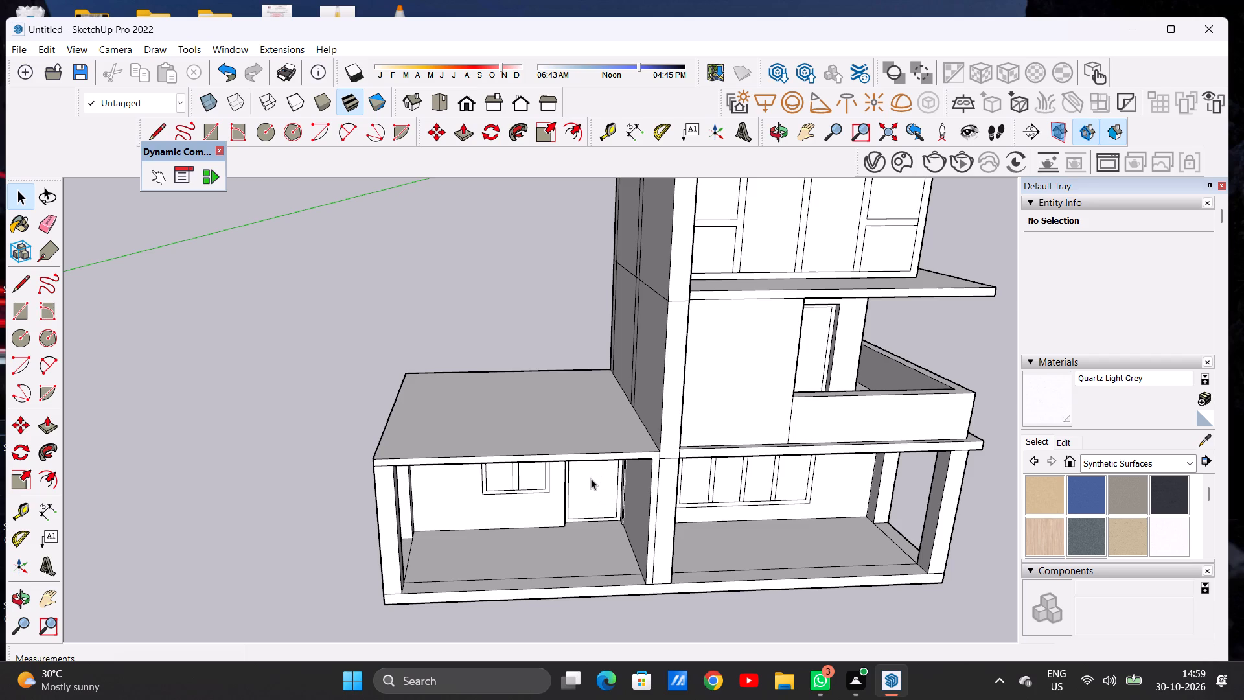
pyautogui.scroll(-5, 626, 447)
pyautogui.moveTo(616, 428); pyautogui.dragTo(652, 492, button='middle')
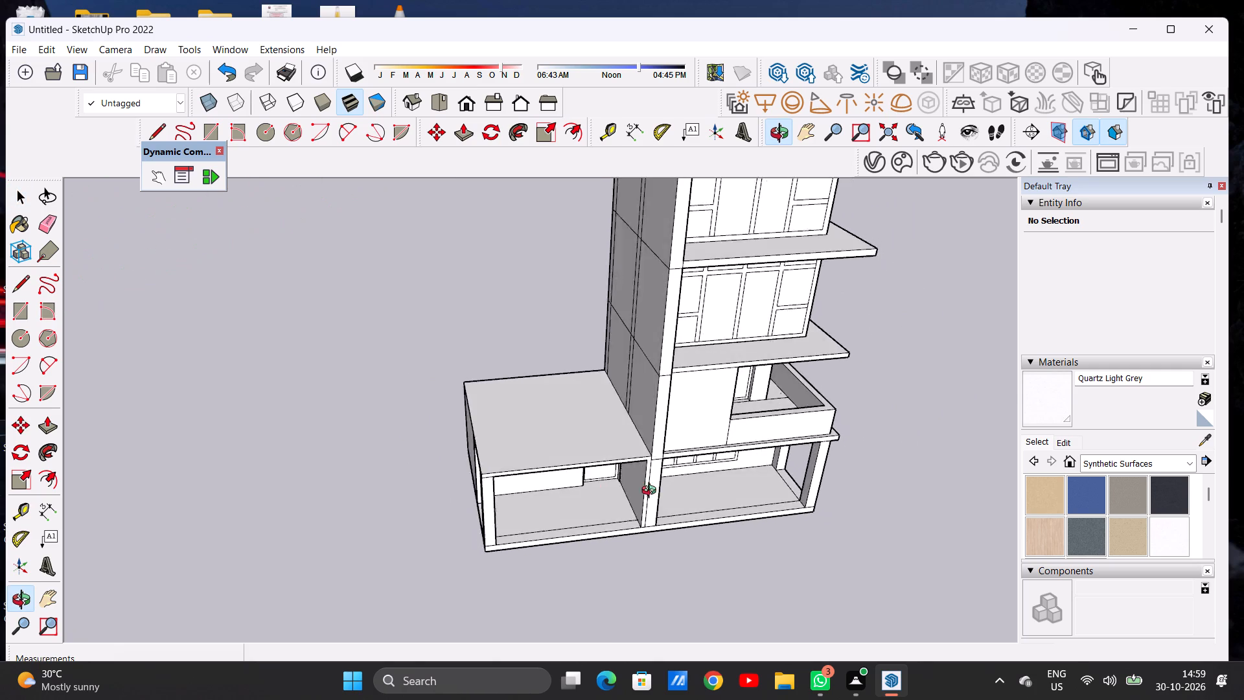
pyautogui.moveTo(652, 492); pyautogui.dragTo(687, 487, button='middle')
pyautogui.scroll(4, 659, 471)
pyautogui.scroll(-1, 659, 471)
pyautogui.scroll(9, 659, 471)
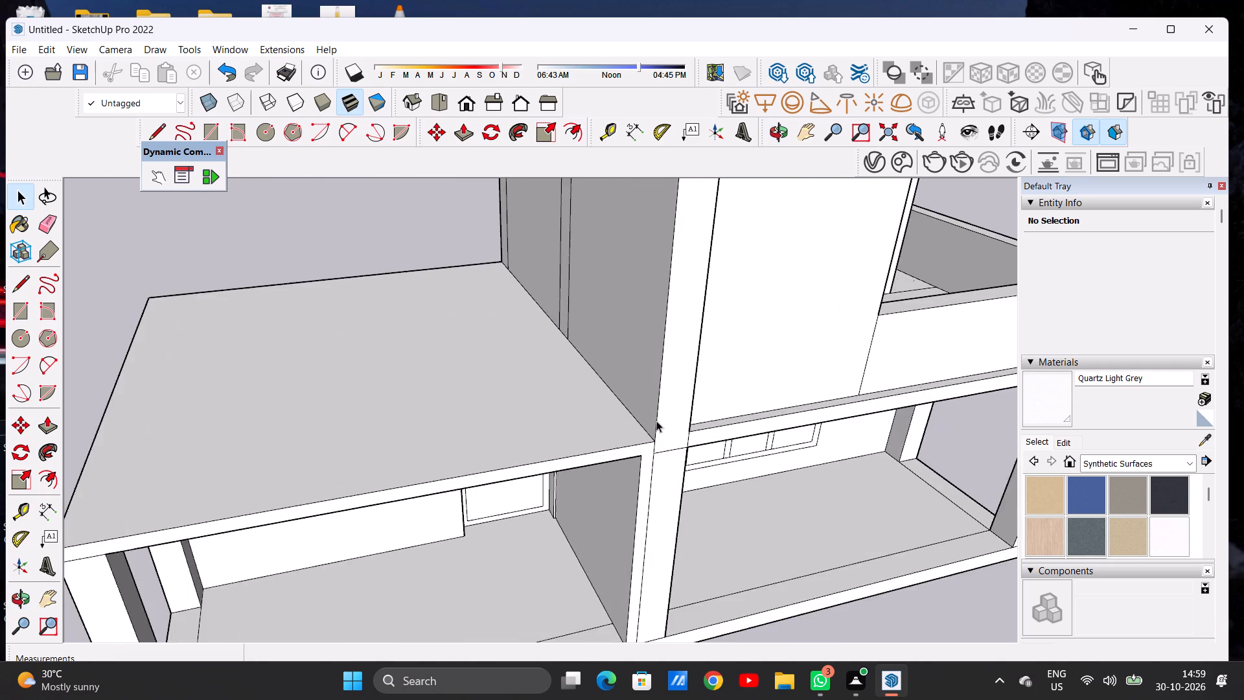
pyautogui.scroll(7, 656, 421)
pyautogui.scroll(-8, 639, 457)
pyautogui.moveTo(629, 450); pyautogui.dragTo(646, 528, button='middle')
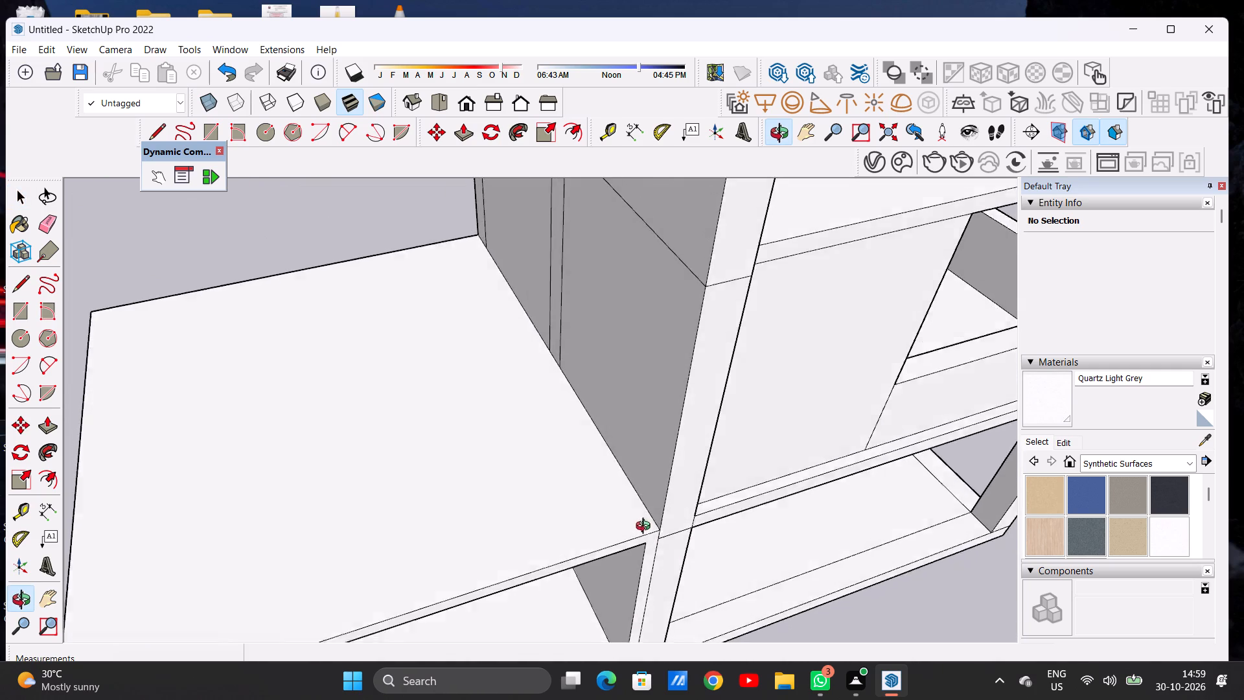
pyautogui.moveTo(646, 528); pyautogui.dragTo(575, 415, button='middle')
pyautogui.scroll(-10, 636, 468)
pyautogui.moveTo(518, 467); pyautogui.dragTo(520, 514, button='middle')
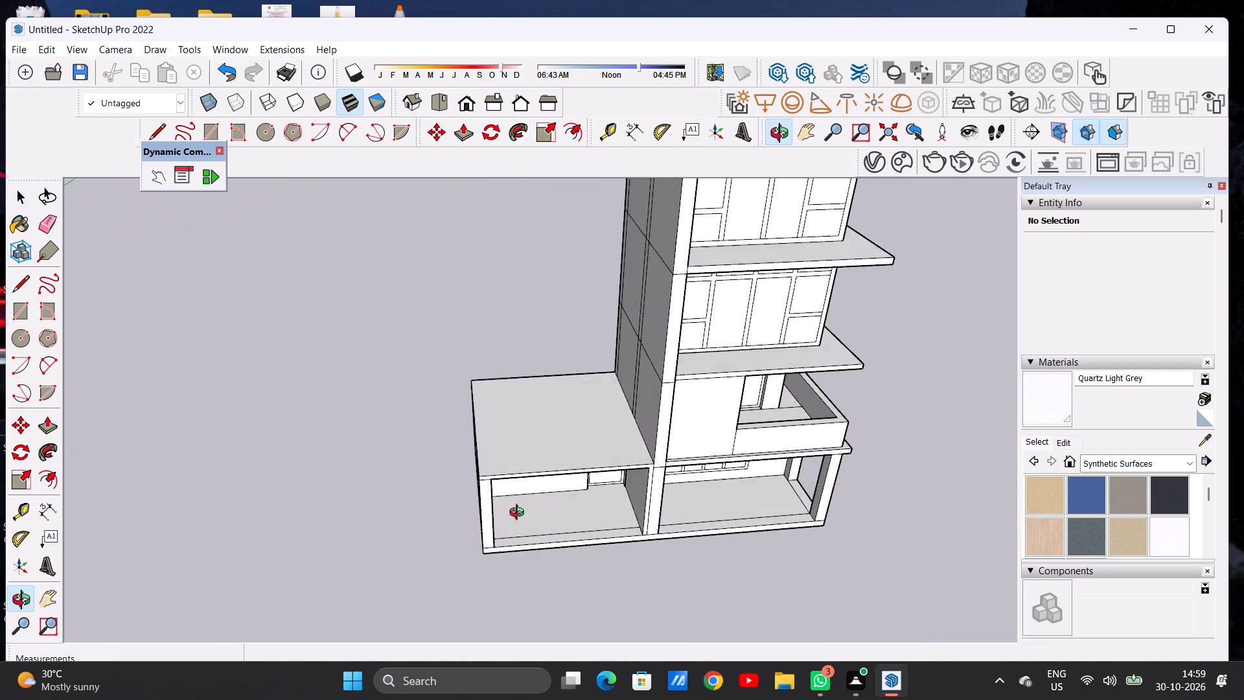
pyautogui.moveTo(520, 514); pyautogui.dragTo(500, 542, button='middle')
pyautogui.scroll(5, 587, 463)
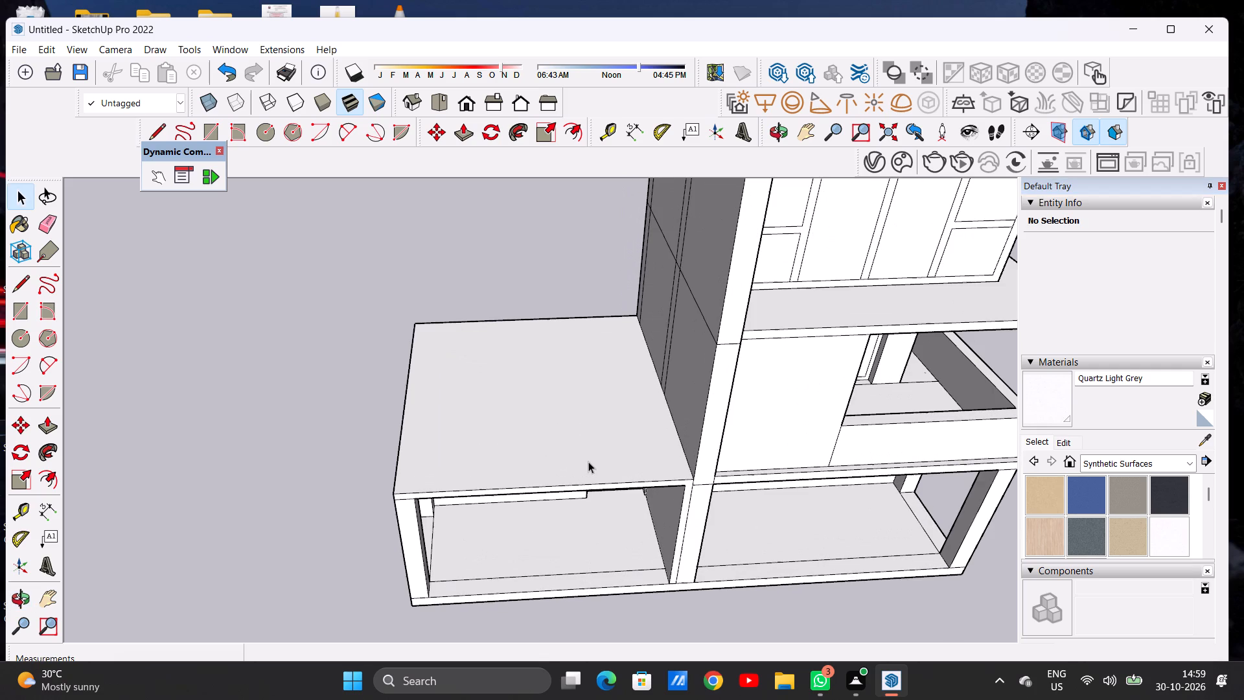
# Draw a line about 80' 8 11/16" long across the side wing's roof, parallel to and slightly behind its front edge.
pyautogui.press('l')
pyautogui.moveTo(531, 504); pyautogui.dragTo(531, 584, button='middle')
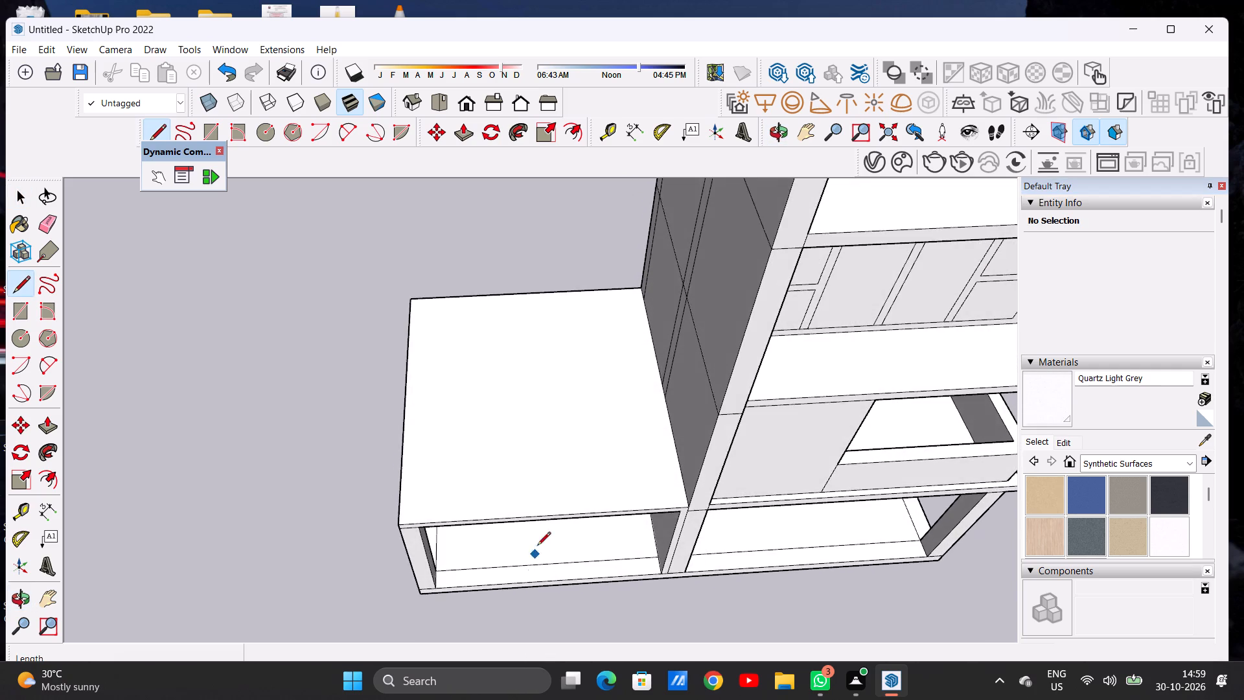
pyautogui.scroll(7, 552, 494)
pyautogui.click(260, 530)
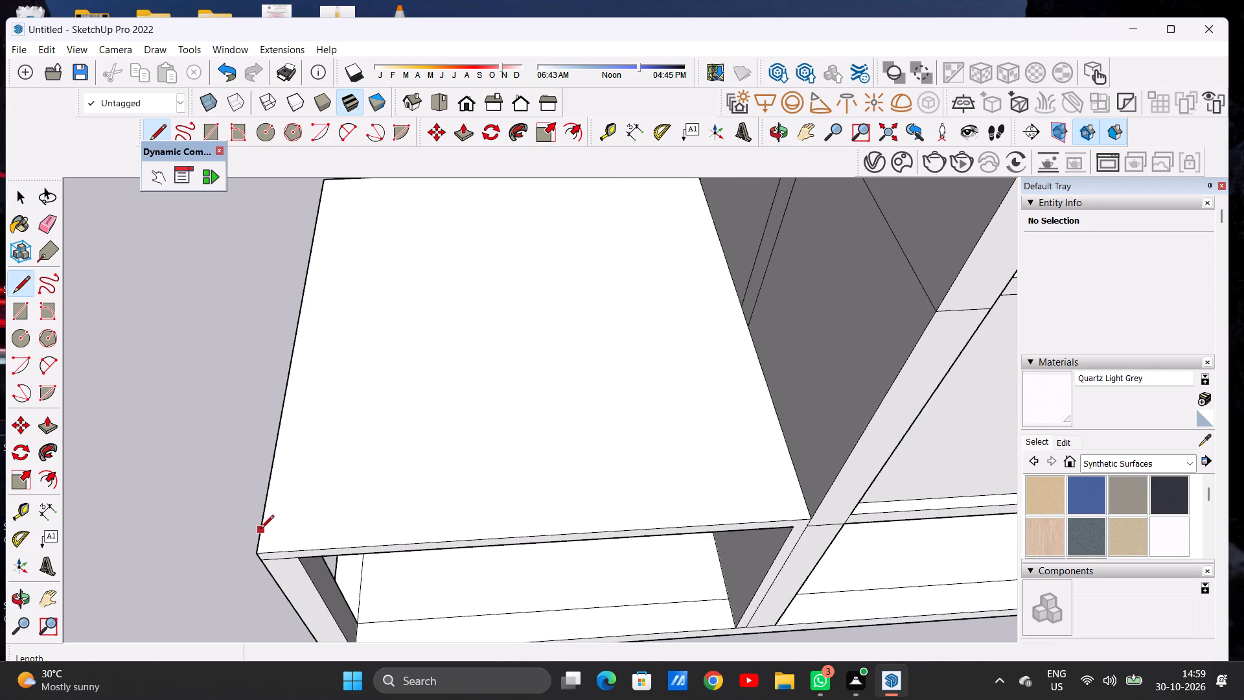
pyautogui.click(800, 491)
pyautogui.press('space')
pyautogui.scroll(-4, 605, 509)
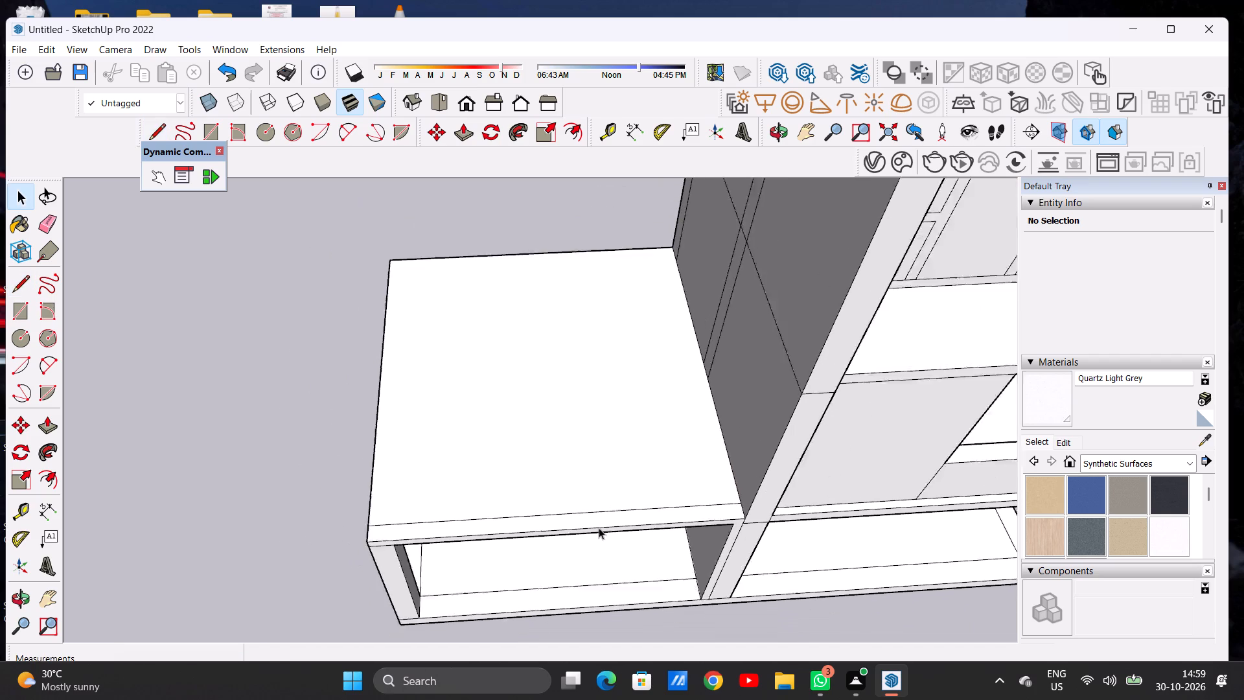
# Examine the side wing's roof slab, front openings and junction with the main block from above and from the front.
pyautogui.scroll(-8, 599, 528)
pyautogui.scroll(3, 656, 533)
pyautogui.moveTo(645, 553); pyautogui.dragTo(624, 436, button='middle')
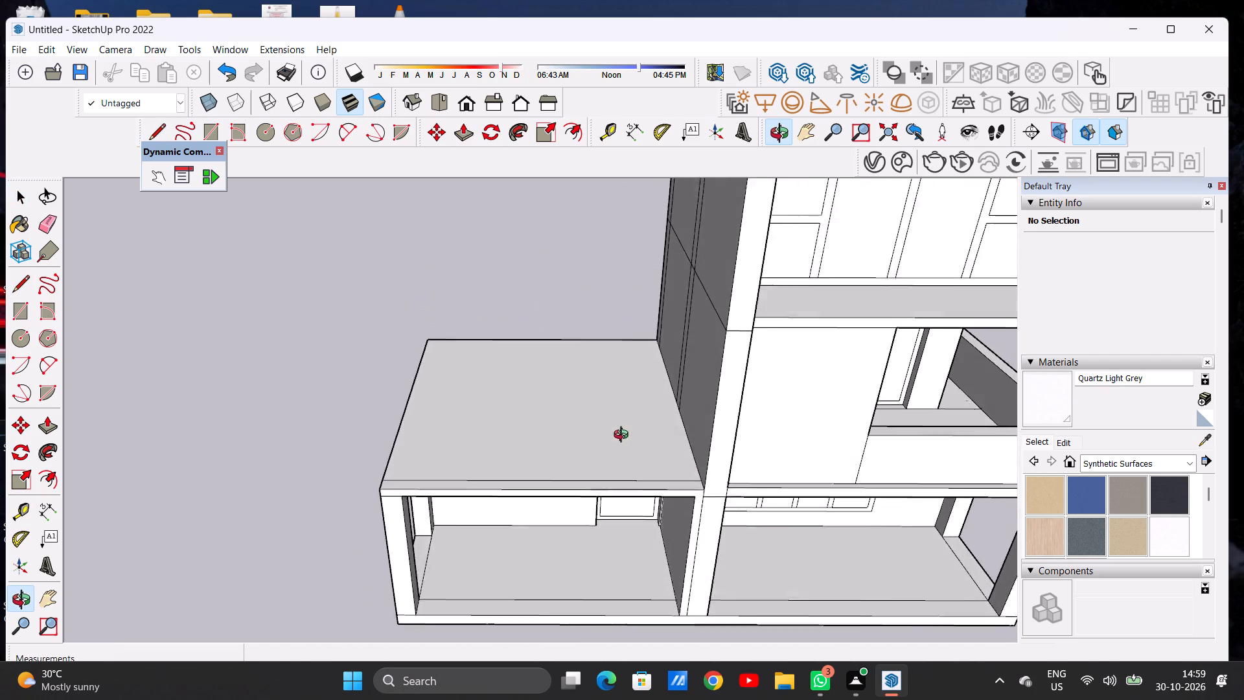
pyautogui.moveTo(624, 436); pyautogui.dragTo(634, 436, button='middle')
pyautogui.scroll(-3, 623, 498)
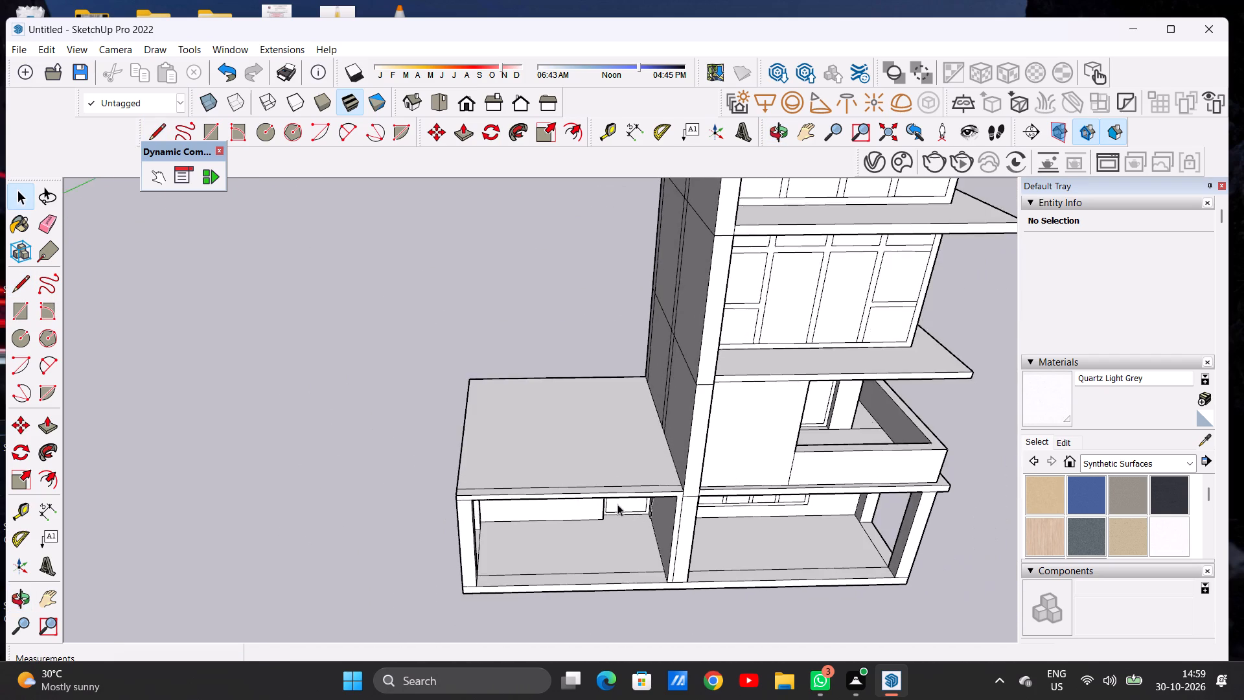
pyautogui.scroll(-7, 617, 504)
pyautogui.moveTo(663, 532); pyautogui.dragTo(645, 384, button='middle')
pyautogui.scroll(4, 652, 502)
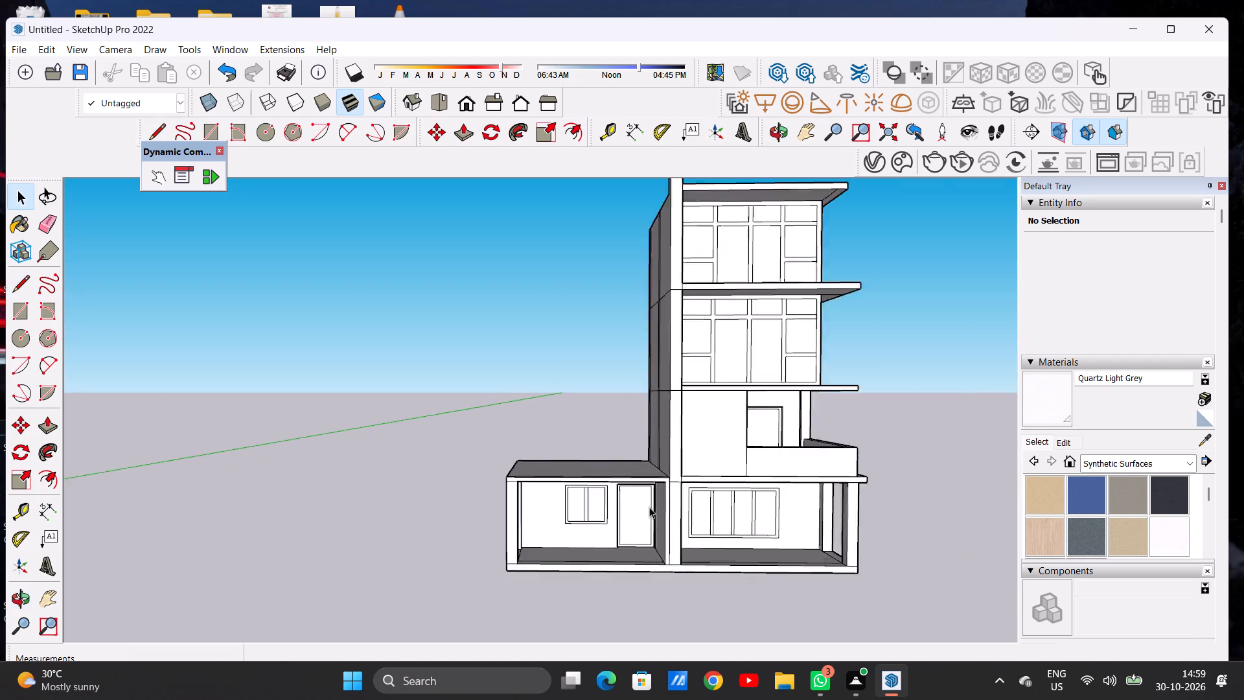
pyautogui.scroll(12, 649, 507)
pyautogui.scroll(9, 590, 520)
pyautogui.scroll(-8, 590, 520)
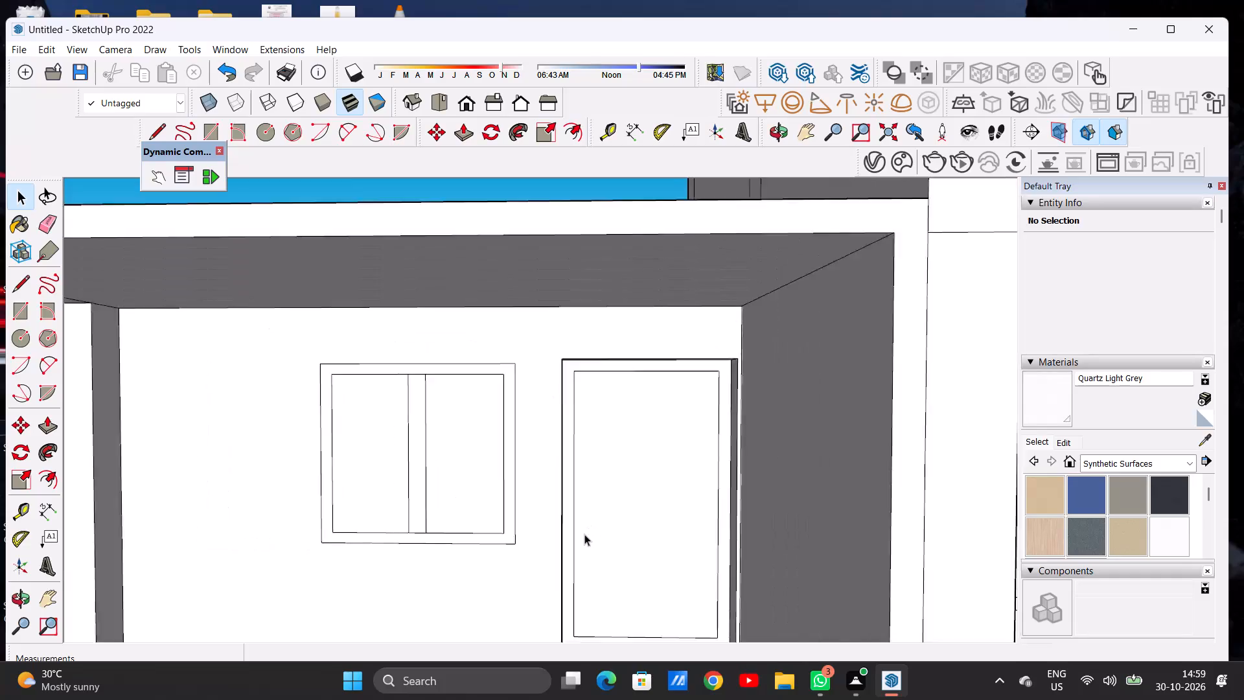
pyautogui.scroll(-10, 584, 534)
pyautogui.moveTo(581, 532); pyautogui.dragTo(559, 502, button='middle')
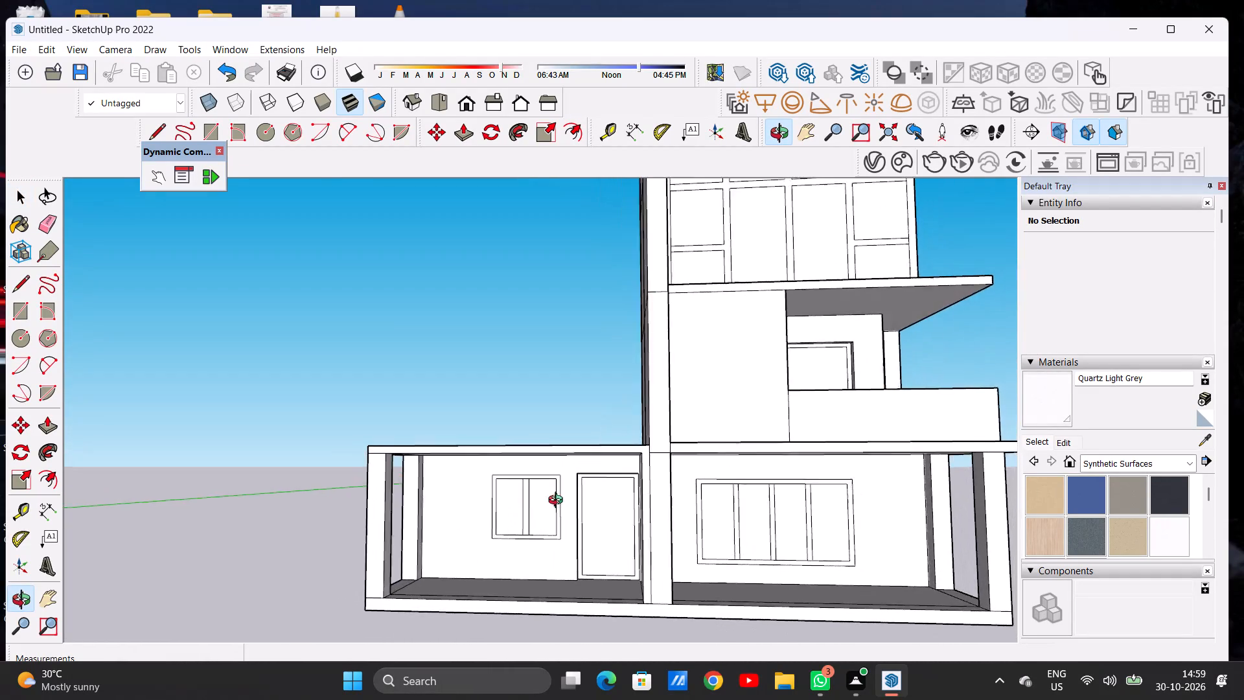
pyautogui.moveTo(559, 502); pyautogui.dragTo(603, 526, button='middle')
# Erase the short horizontal edge where the side wing's outer wall meets the front face of its roof slab.
pyautogui.scroll(12, 393, 498)
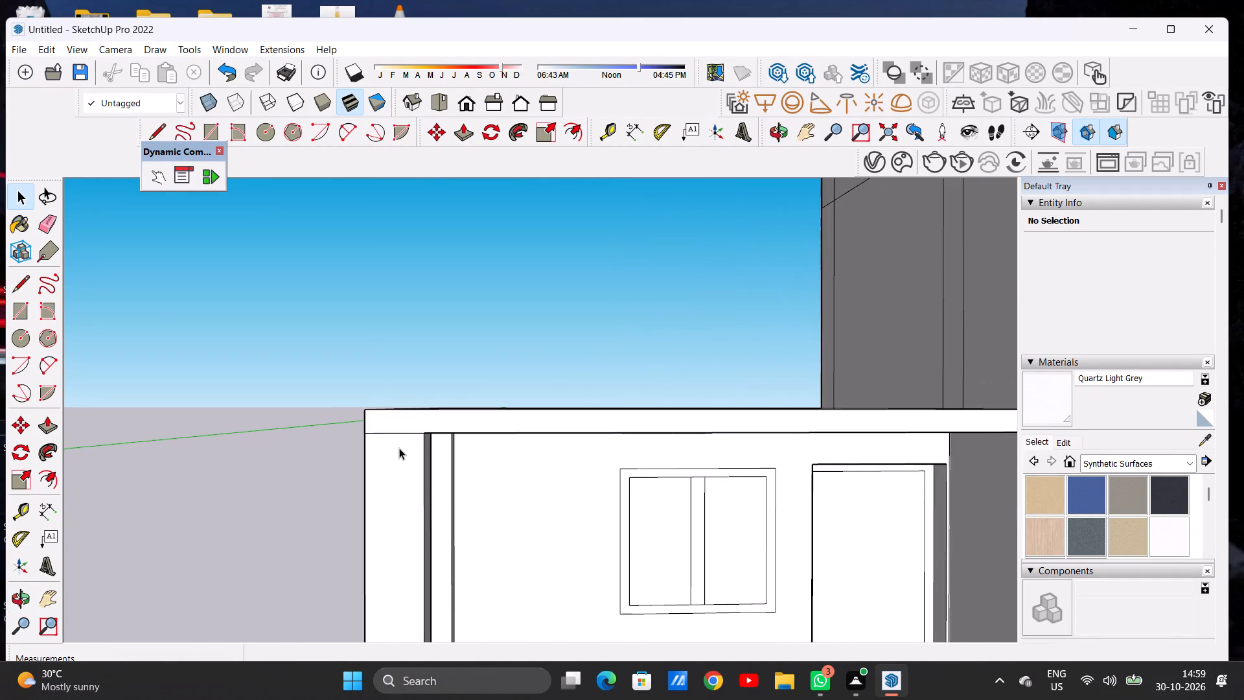
pyautogui.scroll(7, 399, 448)
pyautogui.press('e')
pyautogui.moveTo(398, 419); pyautogui.dragTo(398, 439)
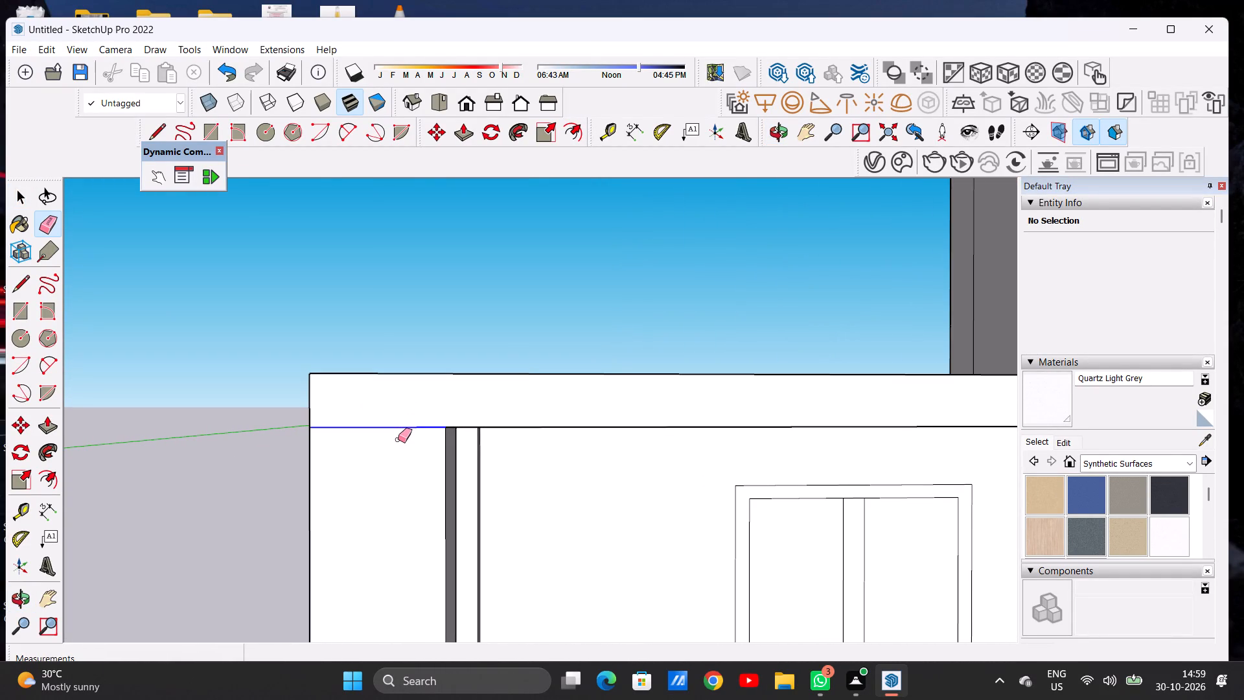
pyautogui.press('space')
# Examine the whole house from the front, sides, rear and above, including the side wing and the top roof slab.
pyautogui.scroll(-16, 433, 467)
pyautogui.moveTo(506, 466); pyautogui.dragTo(536, 467, button='middle')
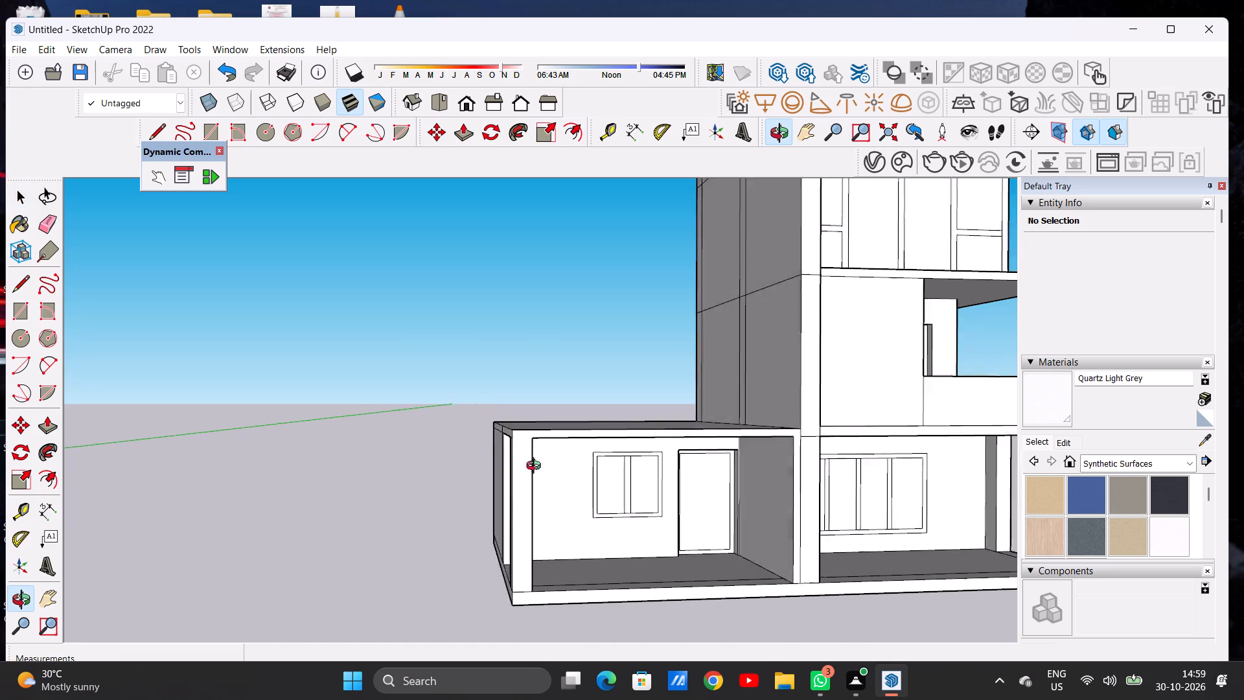
pyautogui.moveTo(536, 467); pyautogui.dragTo(490, 489, button='middle')
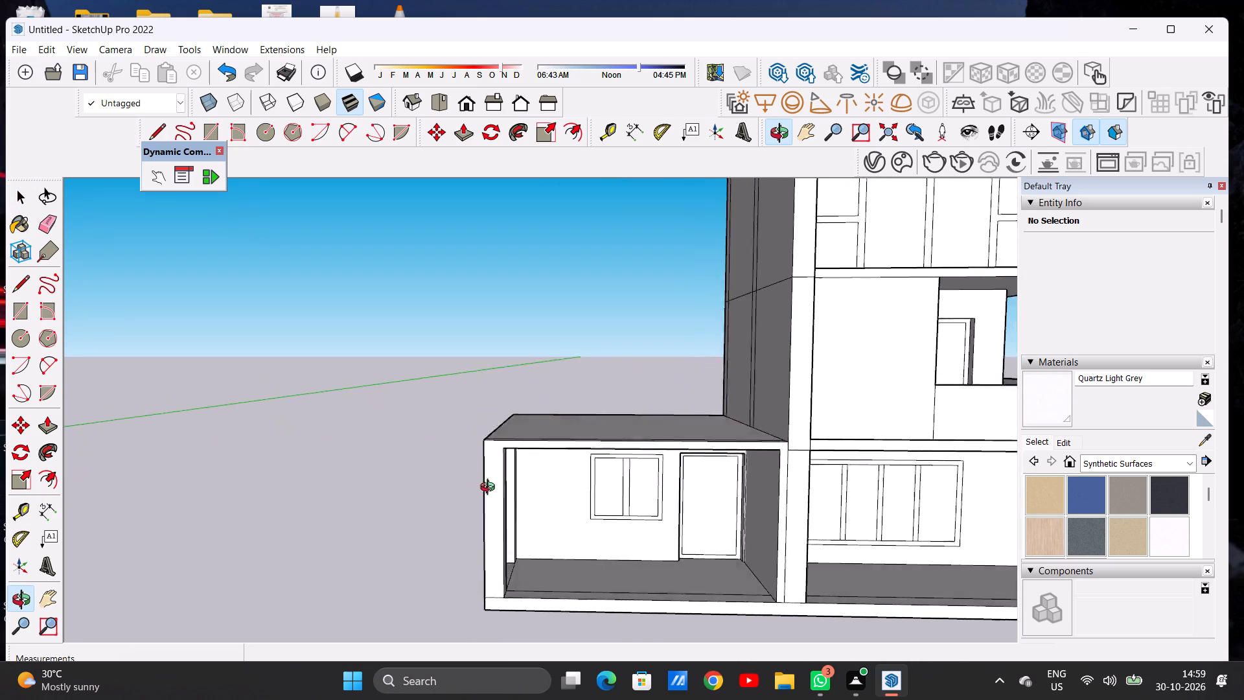
pyautogui.moveTo(490, 489); pyautogui.dragTo(698, 476, button='middle')
pyautogui.scroll(-5, 581, 459)
pyautogui.moveTo(710, 464); pyautogui.dragTo(655, 464, button='middle')
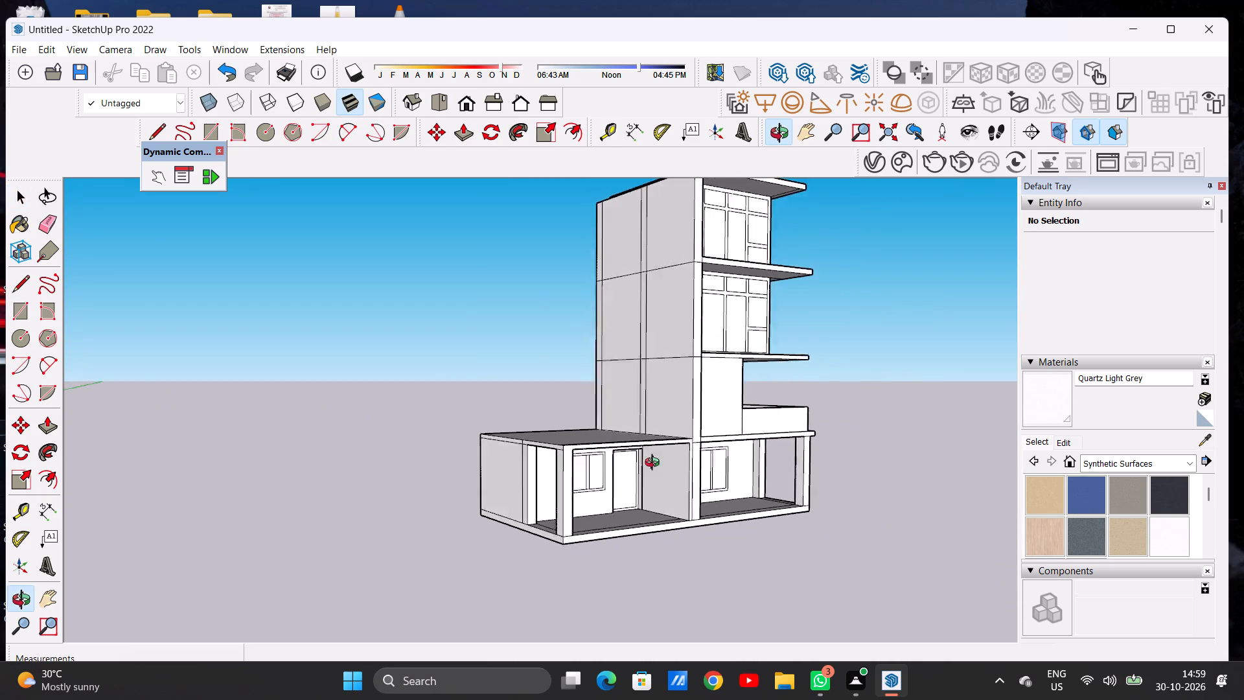
pyautogui.moveTo(655, 464); pyautogui.dragTo(493, 487, button='middle')
pyautogui.scroll(-6, 511, 465)
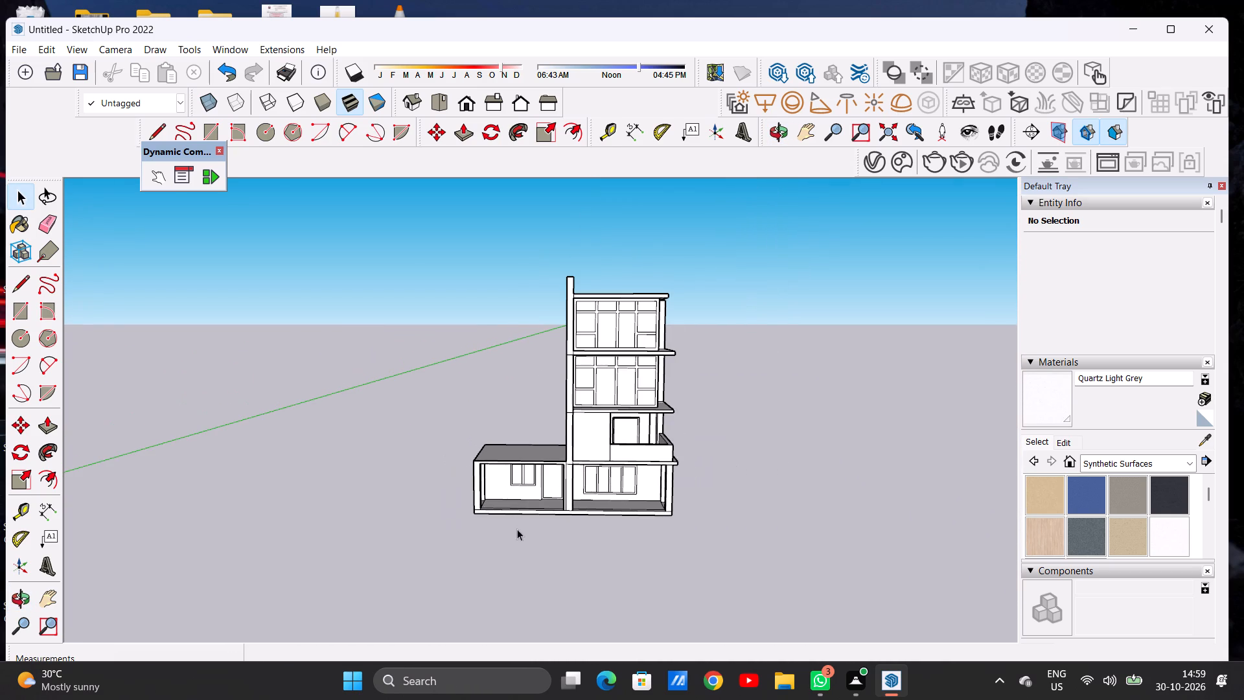
pyautogui.moveTo(527, 553); pyautogui.dragTo(520, 535, button='middle')
pyautogui.moveTo(515, 472); pyautogui.dragTo(529, 567, button='middle')
pyautogui.scroll(2, 528, 487)
pyautogui.scroll(-1, 528, 487)
pyautogui.scroll(6, 528, 487)
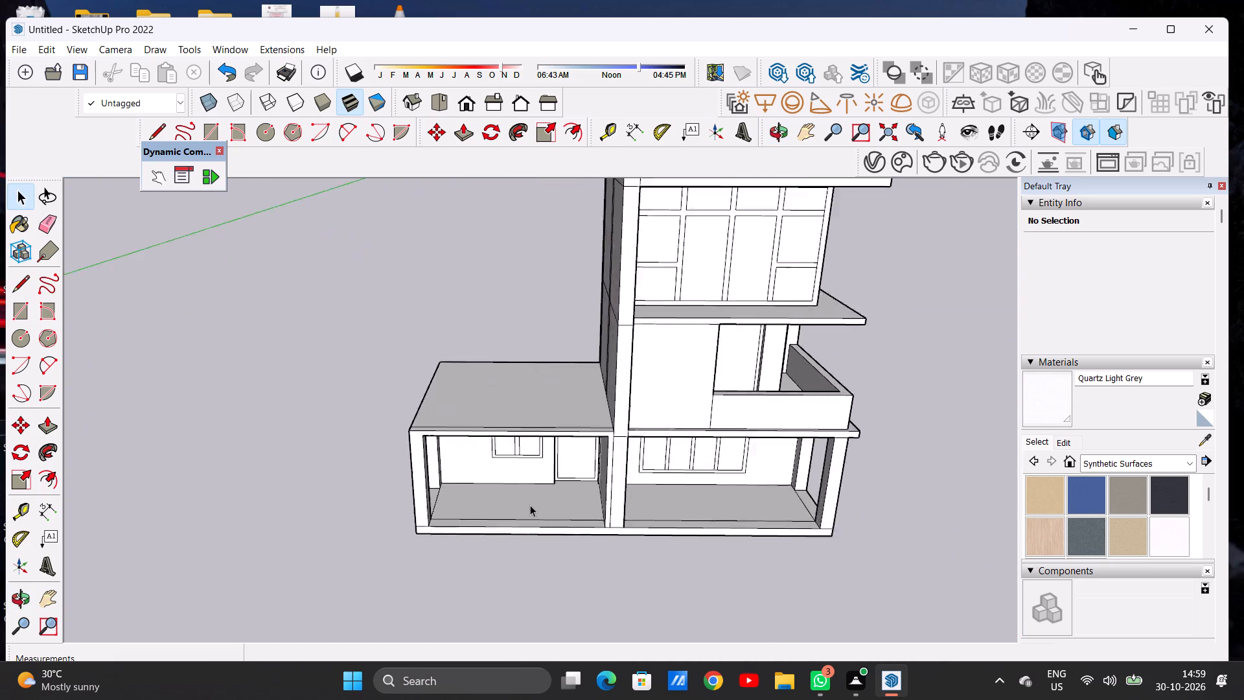
pyautogui.scroll(3, 530, 505)
pyautogui.scroll(-14, 534, 524)
pyautogui.moveTo(546, 552); pyautogui.dragTo(547, 542, button='middle')
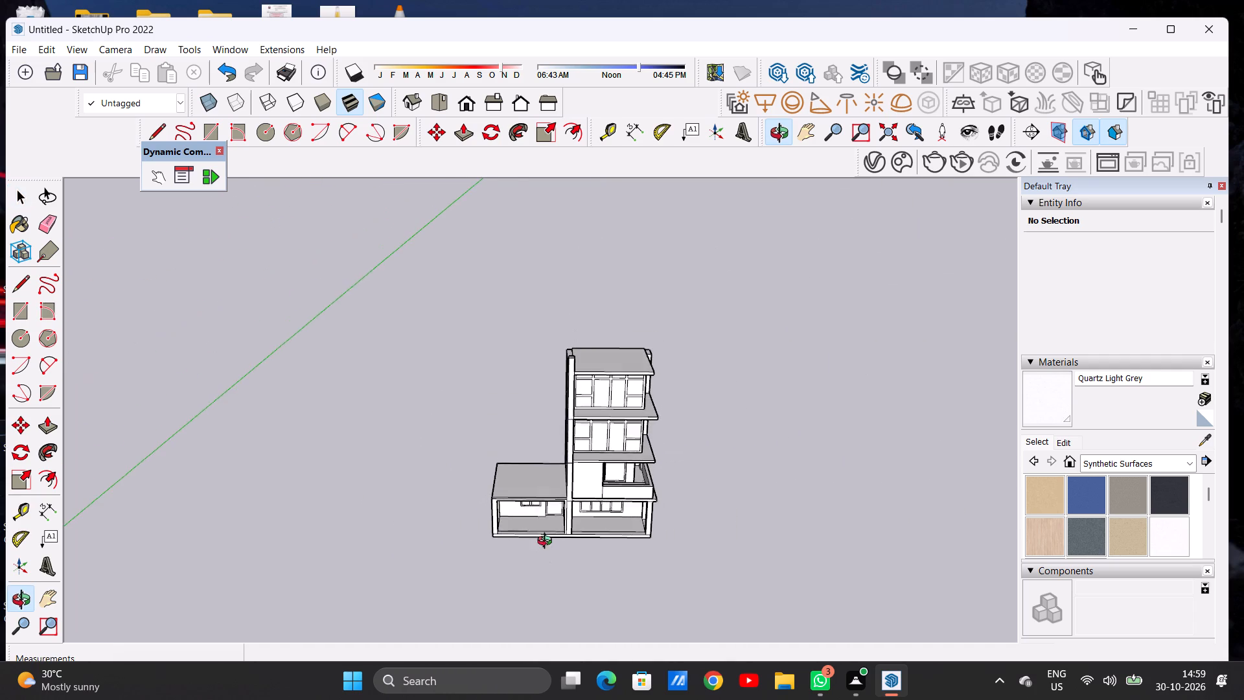
pyautogui.moveTo(547, 542); pyautogui.dragTo(540, 496, button='middle')
pyautogui.scroll(3, 545, 495)
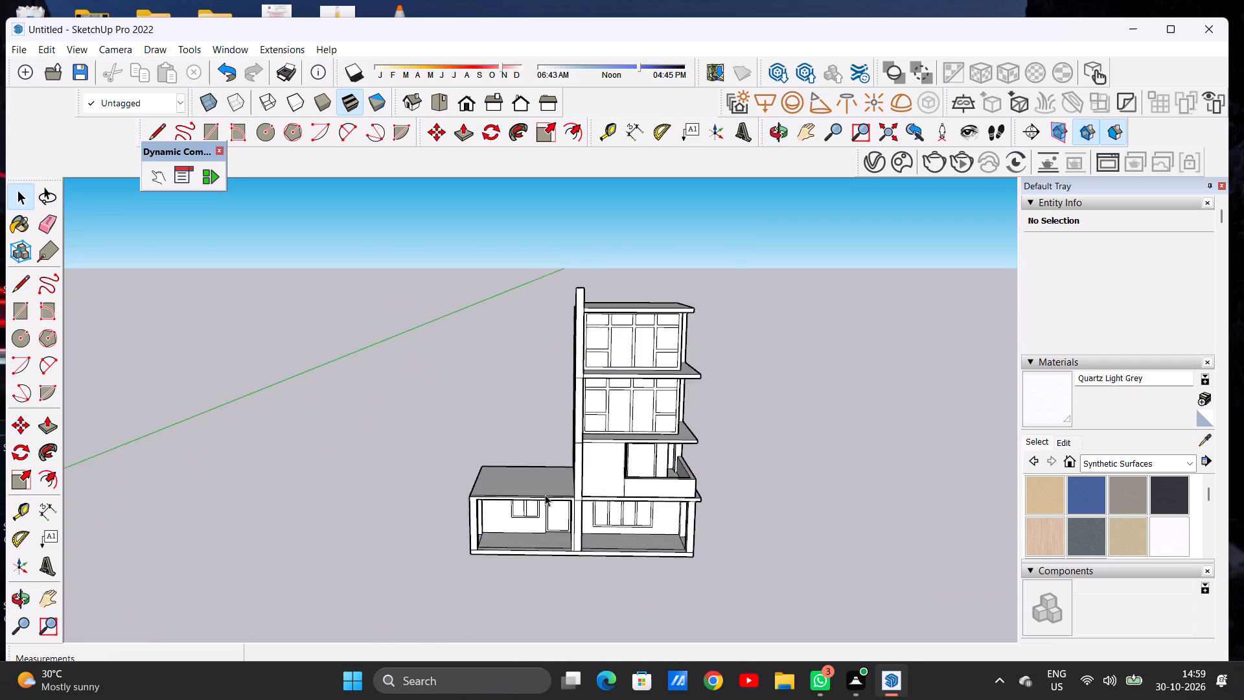
pyautogui.scroll(4, 545, 495)
pyautogui.moveTo(710, 488); pyautogui.dragTo(443, 397, button='middle')
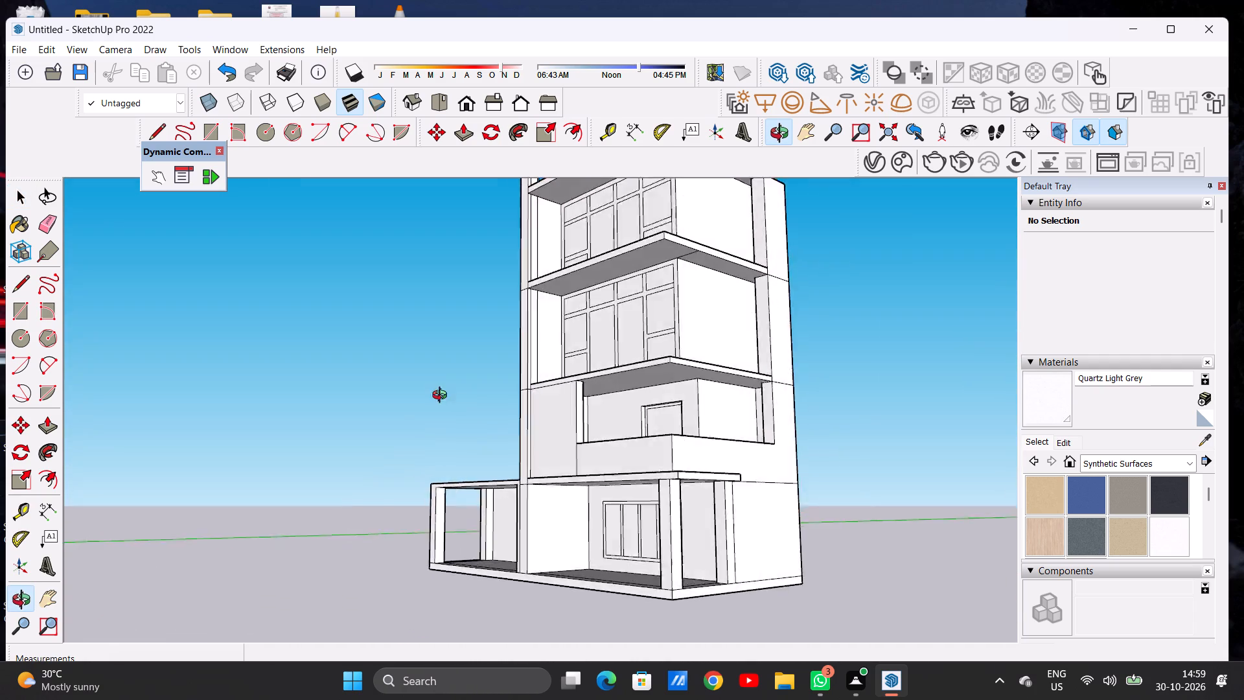
pyautogui.moveTo(443, 397); pyautogui.dragTo(165, 486, button='middle')
pyautogui.moveTo(683, 418); pyautogui.dragTo(338, 431, button='middle')
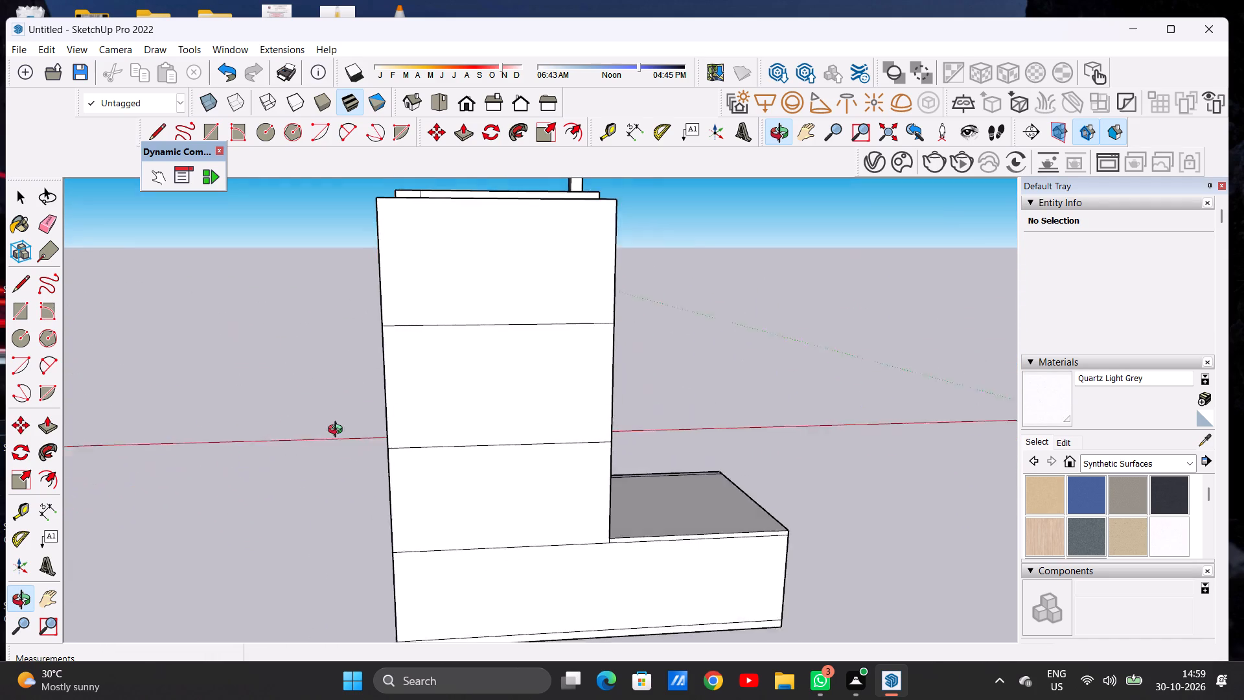
pyautogui.moveTo(338, 431); pyautogui.dragTo(737, 442, button='middle')
pyautogui.moveTo(501, 481); pyautogui.dragTo(821, 452, button='middle')
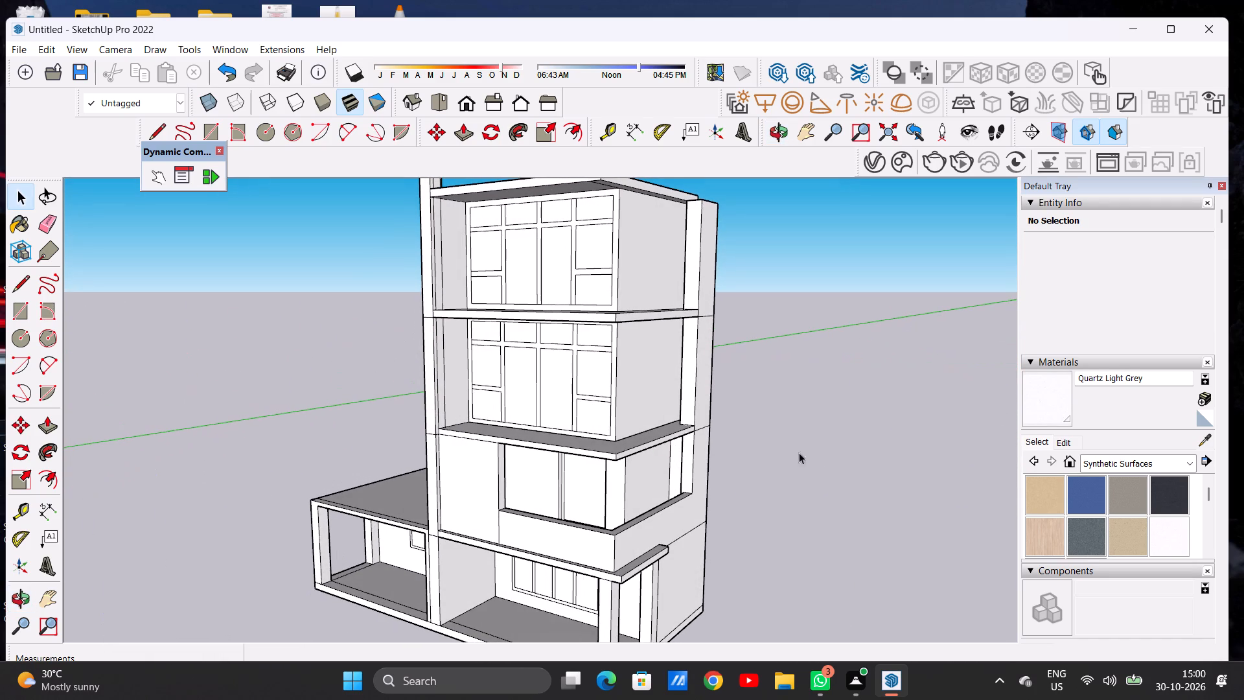
pyautogui.moveTo(618, 480); pyautogui.dragTo(786, 451, button='middle')
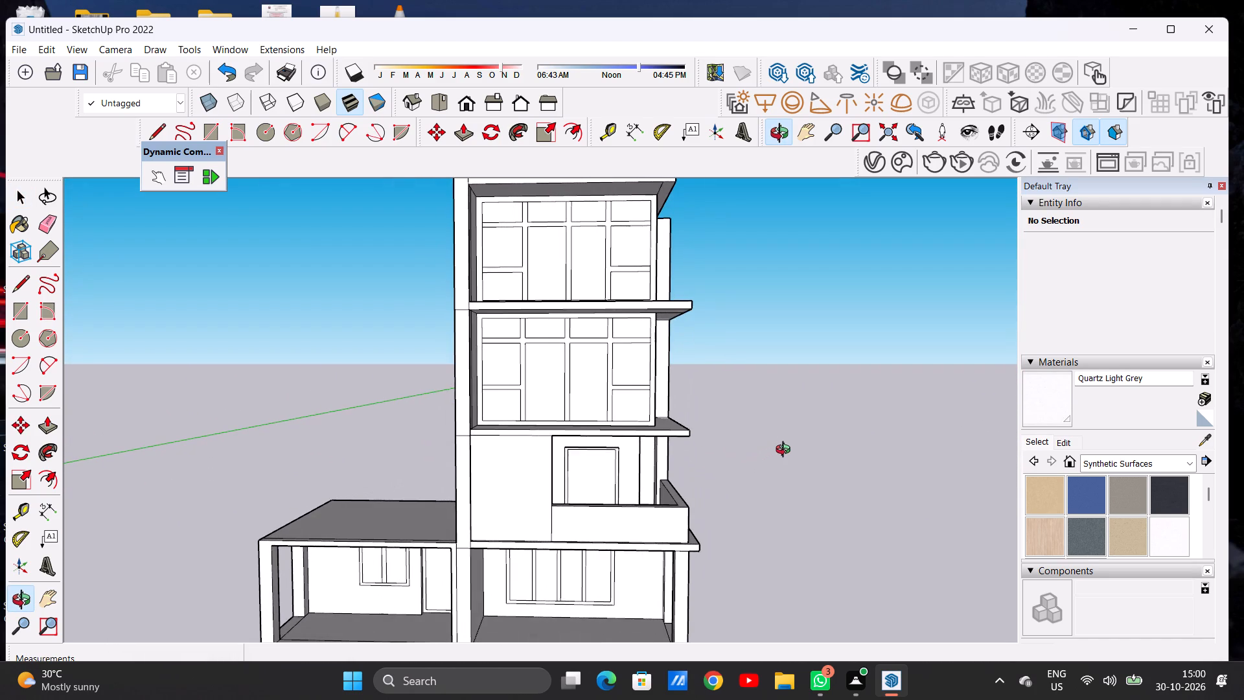
pyautogui.moveTo(786, 451); pyautogui.dragTo(774, 458, button='middle')
pyautogui.scroll(-5, 733, 449)
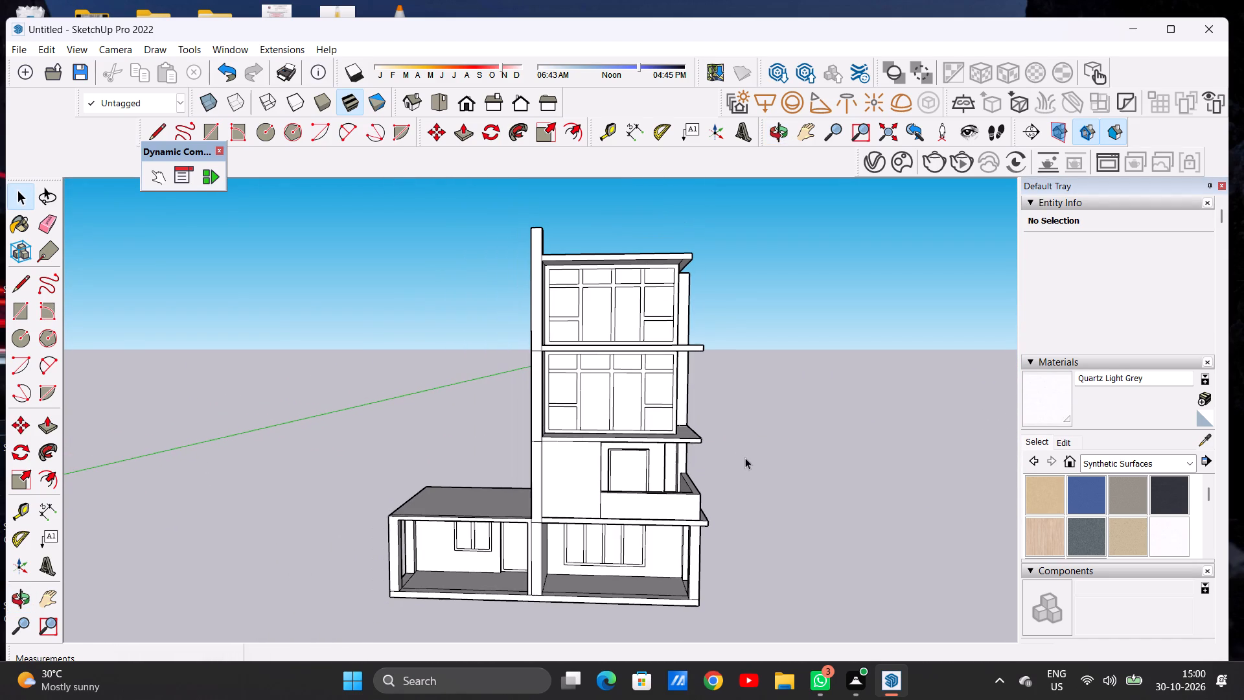
pyautogui.moveTo(732, 370); pyautogui.dragTo(535, 506, button='middle')
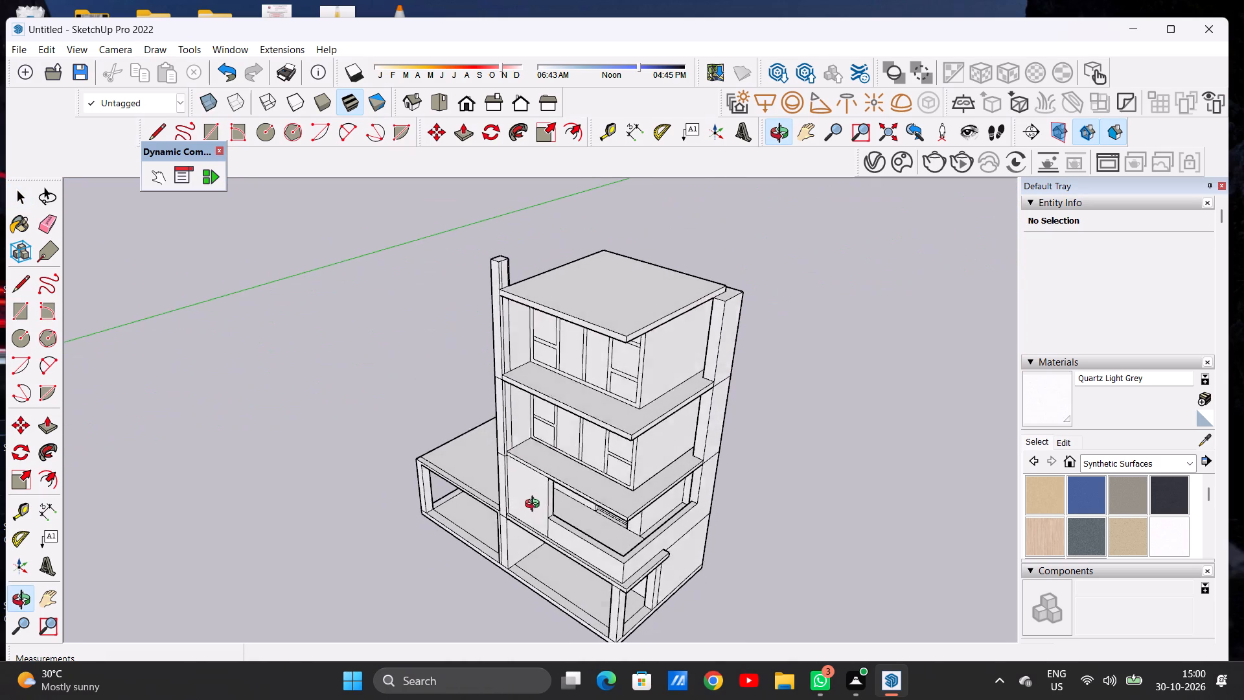
pyautogui.moveTo(535, 506); pyautogui.dragTo(539, 506, button='middle')
pyautogui.scroll(5, 684, 307)
pyautogui.scroll(-1, 684, 307)
pyautogui.scroll(5, 684, 307)
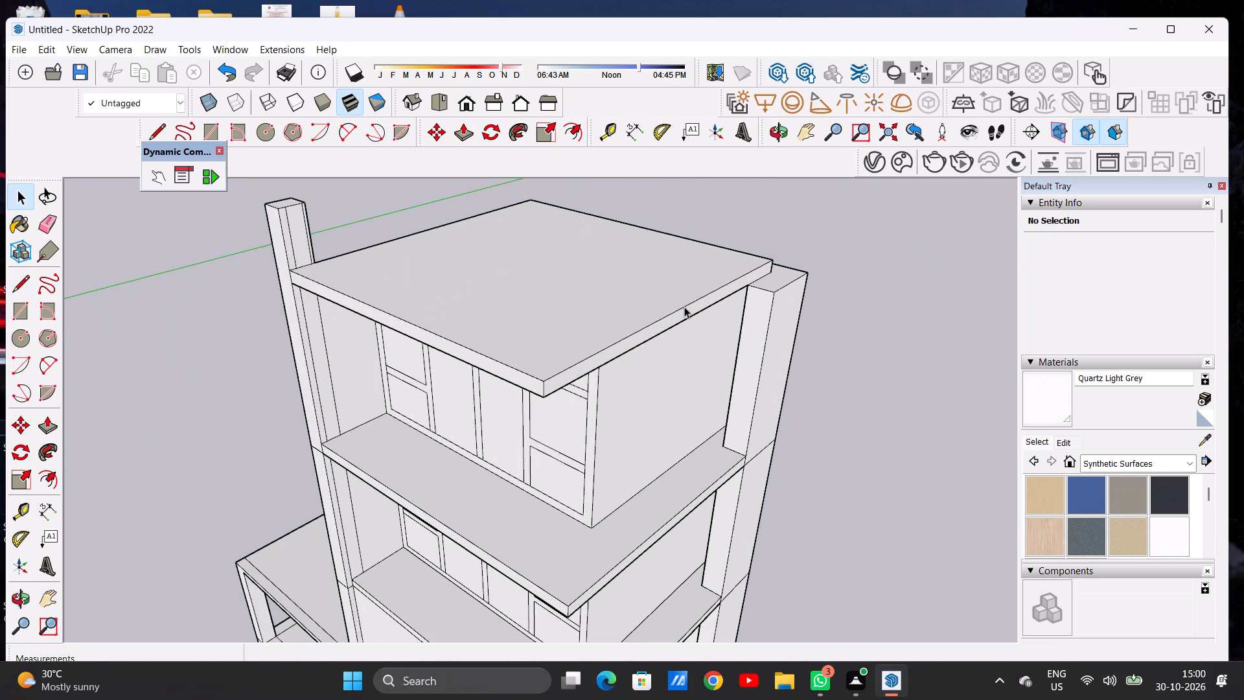
# Push/Pull the top roof slab's side face outward about 6' 8 9/16", flush with the end face of the adjoining wall.
pyautogui.press('p')
pyautogui.press('space')
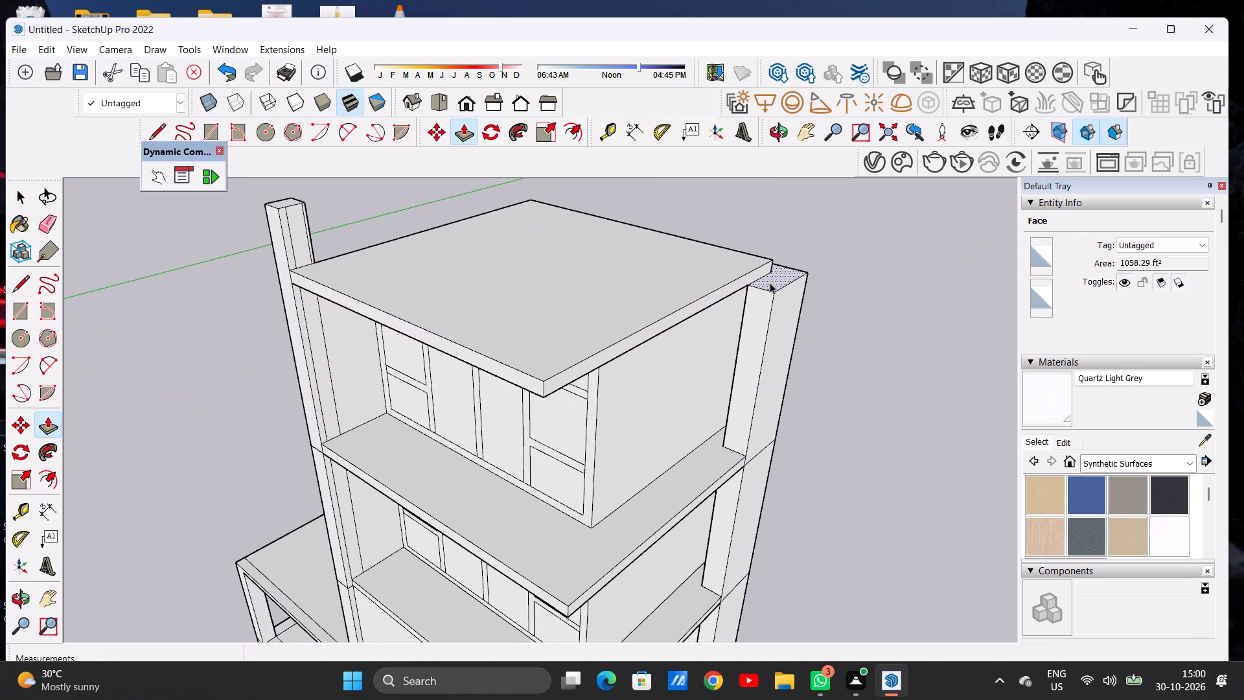
pyautogui.moveTo(729, 307); pyautogui.dragTo(598, 367, button='middle')
pyautogui.scroll(6, 761, 355)
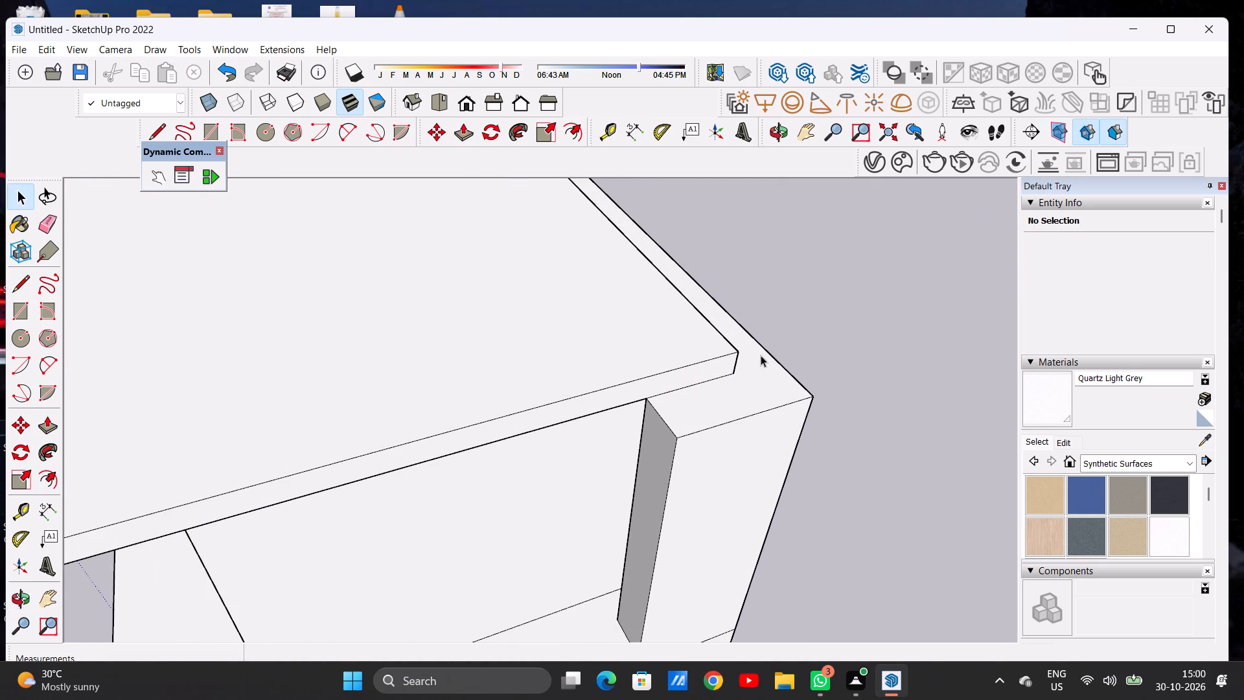
pyautogui.press('p')
pyautogui.scroll(5, 721, 367)
pyautogui.click(720, 367)
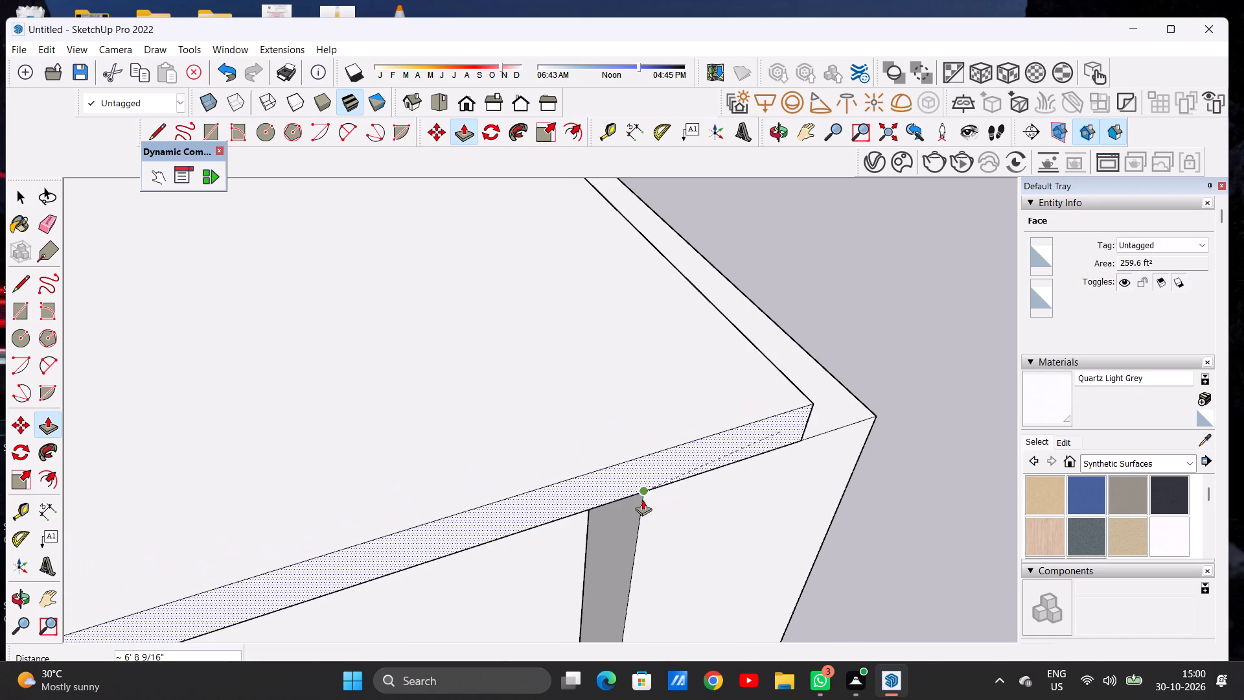
pyautogui.click(643, 500)
pyautogui.press('space')
# Examine the top roof slab's edges from the front, along the tall dividing wall and at the rear.
pyautogui.scroll(-14, 669, 443)
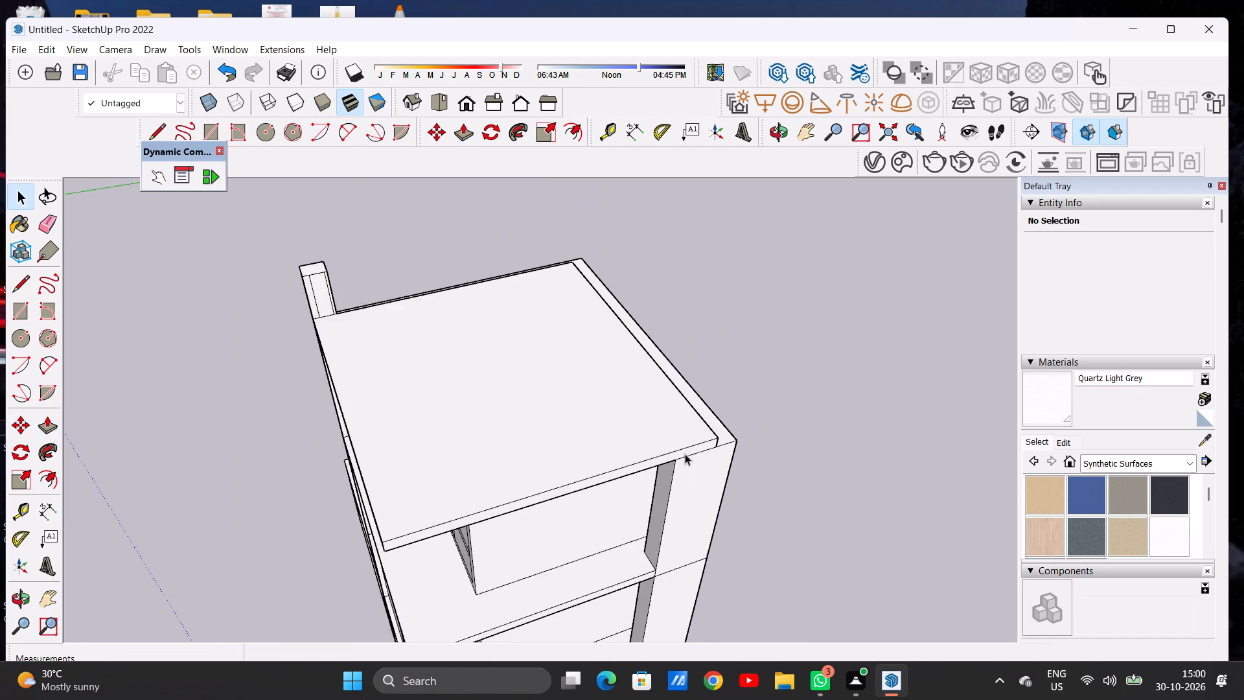
pyautogui.scroll(-9, 685, 454)
pyautogui.moveTo(564, 463); pyautogui.dragTo(781, 362, button='middle')
pyautogui.scroll(3, 546, 347)
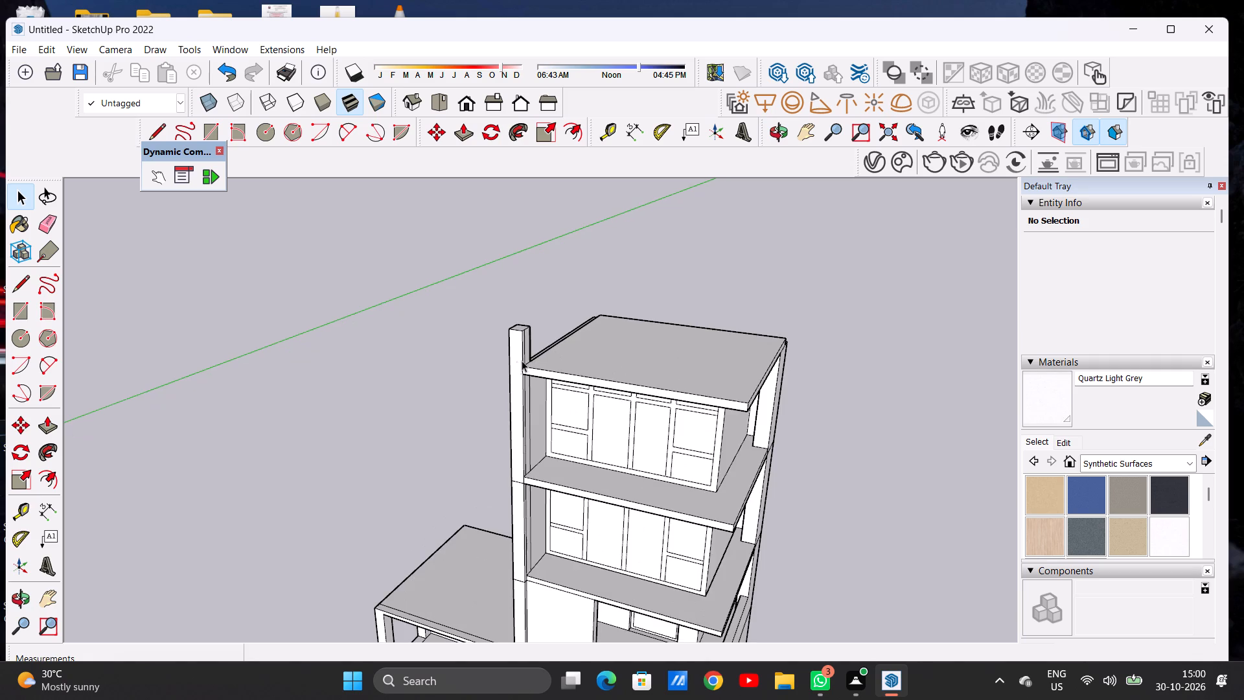
pyautogui.moveTo(514, 363); pyautogui.dragTo(765, 352, button='middle')
pyautogui.scroll(11, 558, 352)
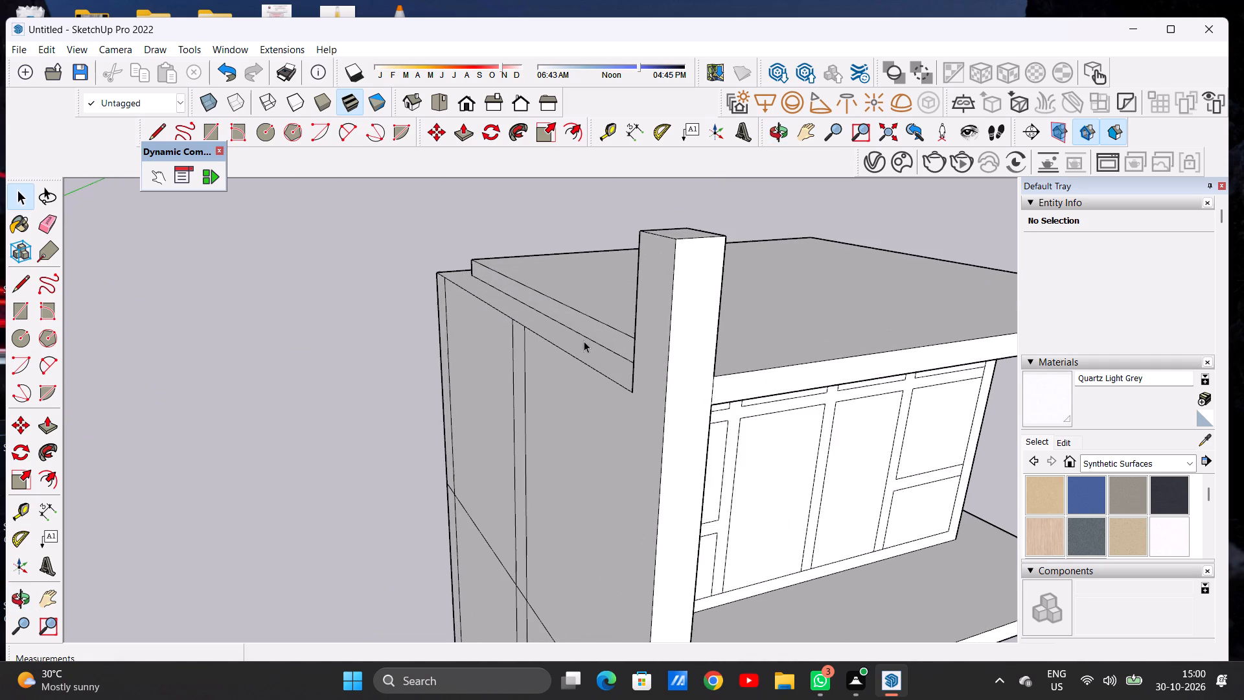
pyautogui.moveTo(579, 342); pyautogui.dragTo(533, 425, button='middle')
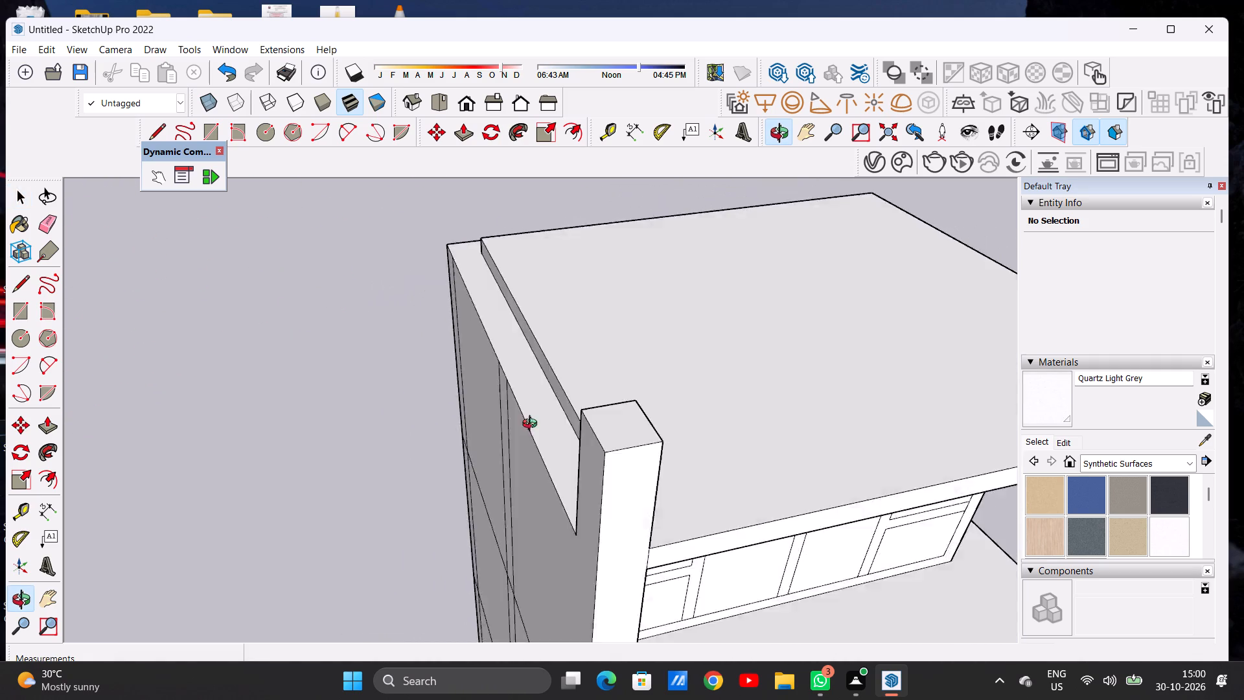
pyautogui.moveTo(533, 425); pyautogui.dragTo(801, 377, button='middle')
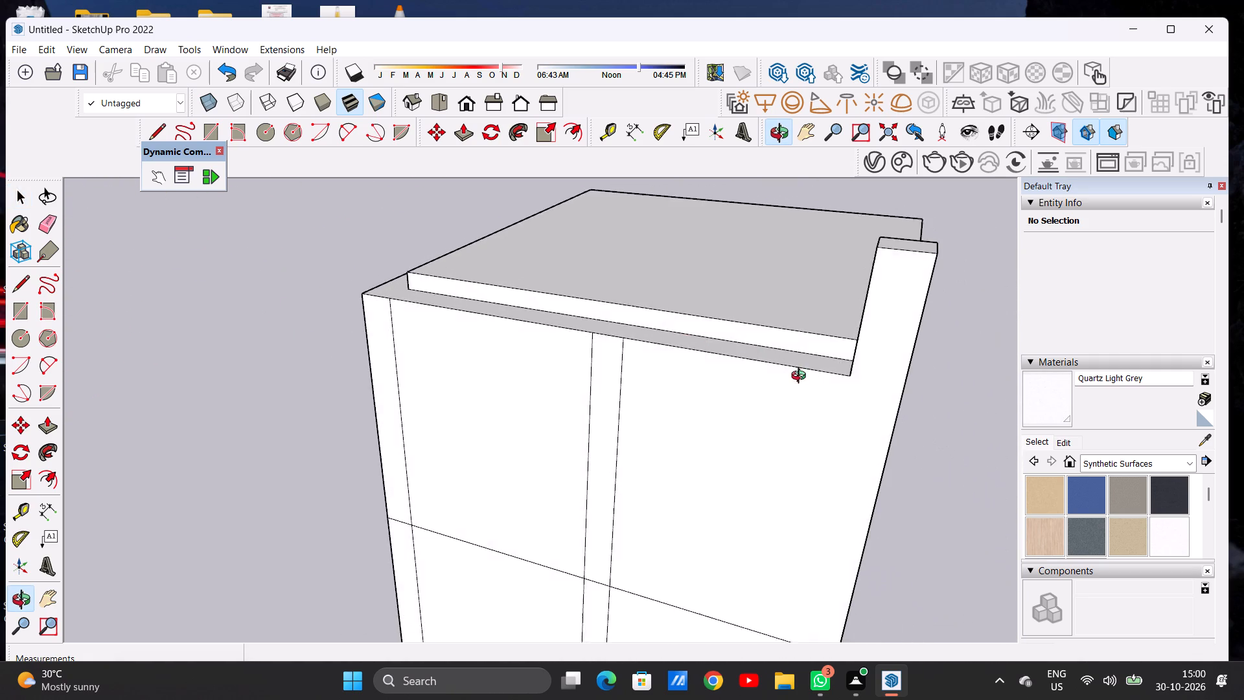
pyautogui.moveTo(801, 377); pyautogui.dragTo(822, 376, button='middle')
pyautogui.scroll(-4, 597, 368)
pyautogui.moveTo(520, 379); pyautogui.dragTo(816, 375, button='middle')
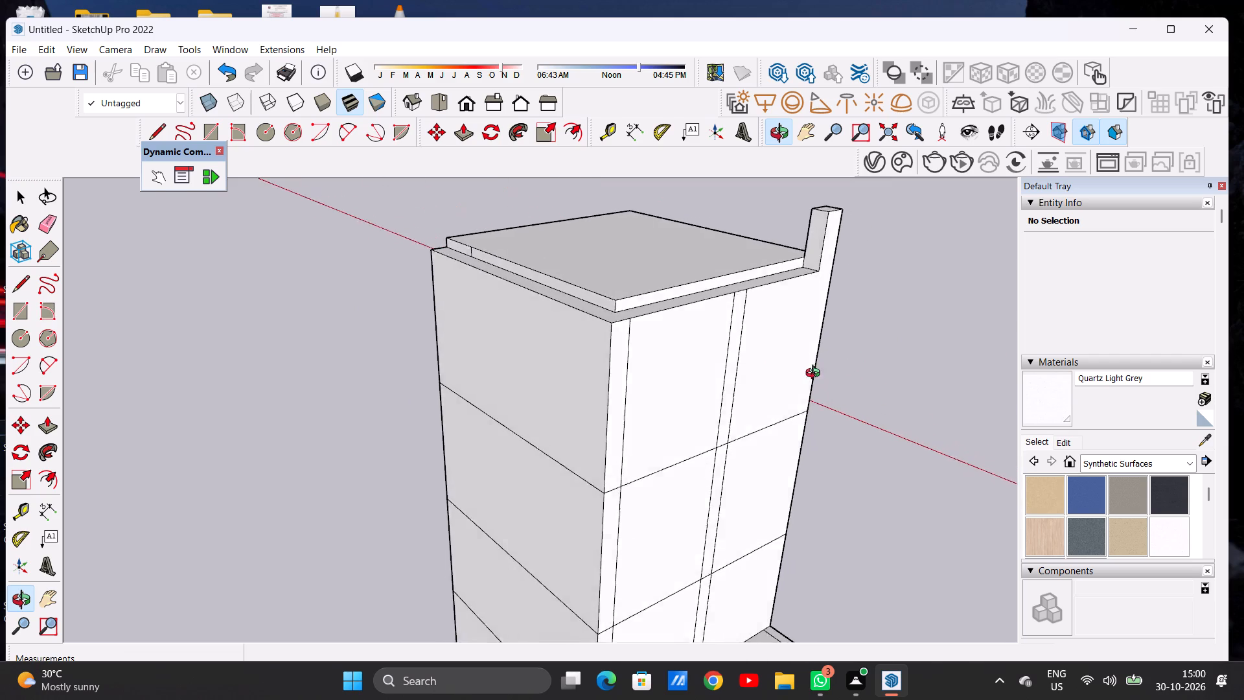
pyautogui.moveTo(816, 375); pyautogui.dragTo(856, 376, button='middle')
# Erase the short vertical edge dividing the rear face of the top roof slab.
pyautogui.scroll(5, 662, 305)
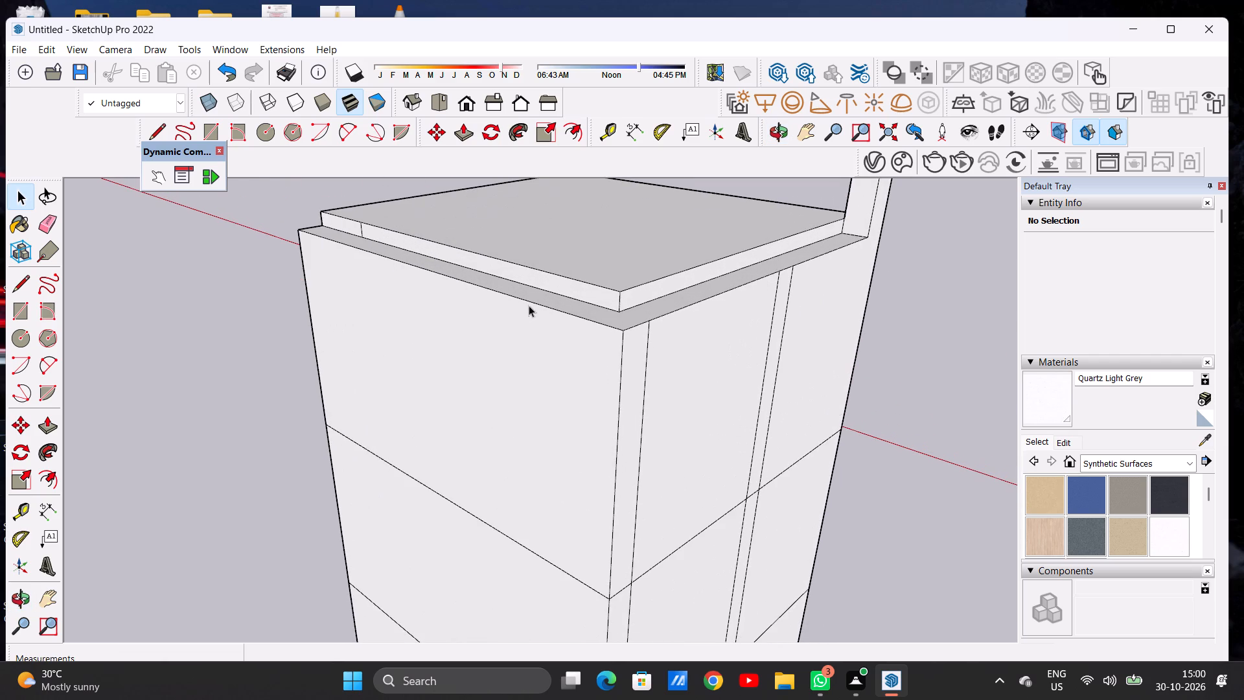
pyautogui.moveTo(535, 309); pyautogui.dragTo(635, 316, button='middle')
pyautogui.scroll(-5, 528, 389)
pyautogui.scroll(7, 465, 340)
pyautogui.scroll(1, 409, 276)
pyautogui.scroll(-1, 405, 276)
pyautogui.scroll(2, 403, 276)
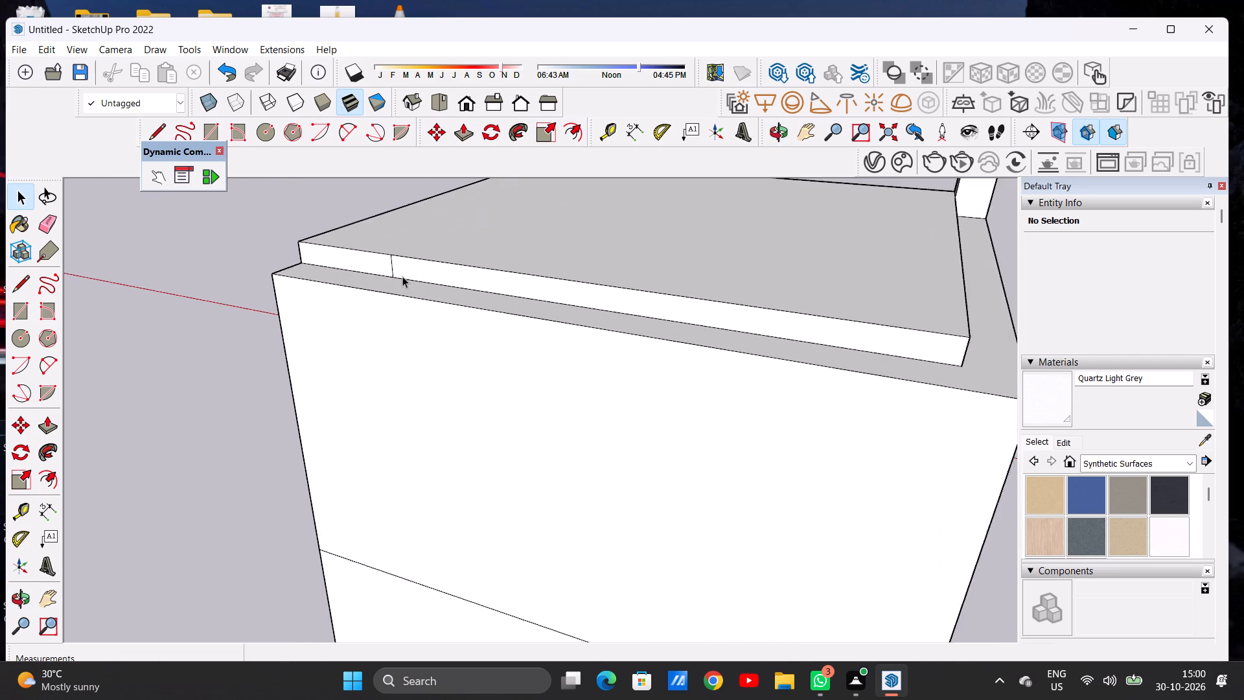
pyautogui.scroll(4, 402, 276)
pyautogui.press('e')
pyautogui.moveTo(372, 253); pyautogui.dragTo(399, 267)
pyautogui.press('space')
pyautogui.scroll(-7, 406, 310)
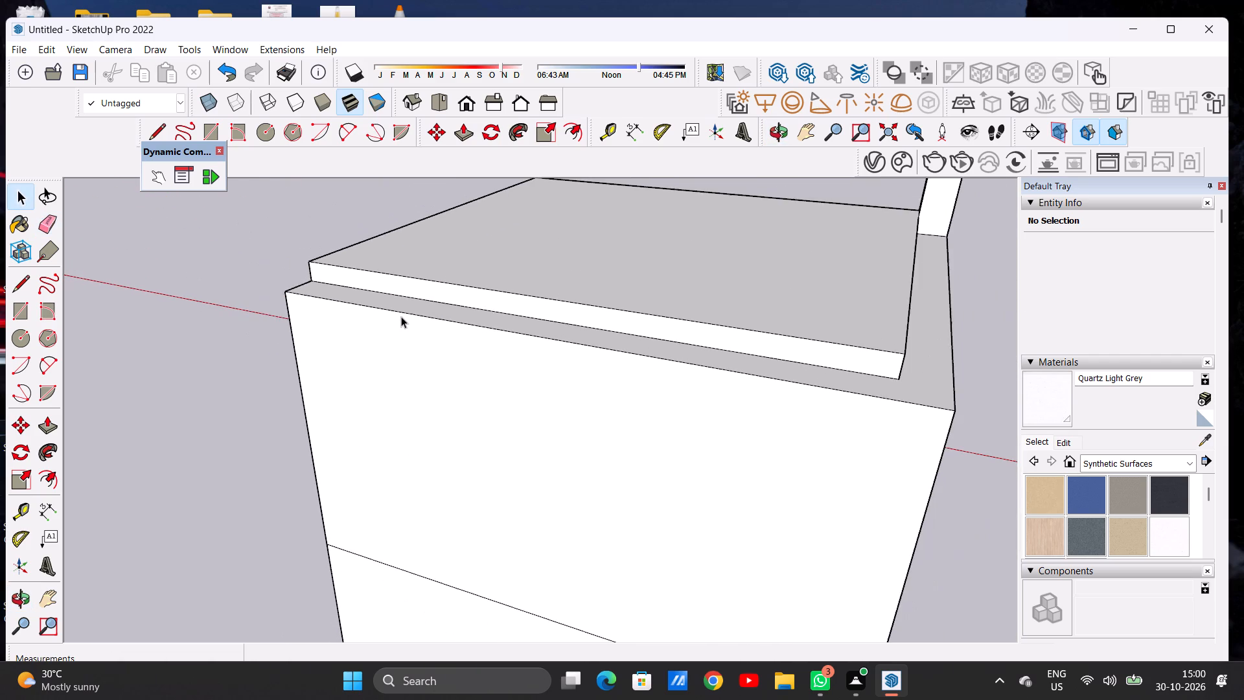
# Push/Pull the top roof slab's side face outward about 5' 8 3/8" over the dividing wall, flush with the wall's outer face.
pyautogui.scroll(-12, 380, 318)
pyautogui.moveTo(496, 306); pyautogui.dragTo(476, 346, button='middle')
pyautogui.scroll(8, 504, 352)
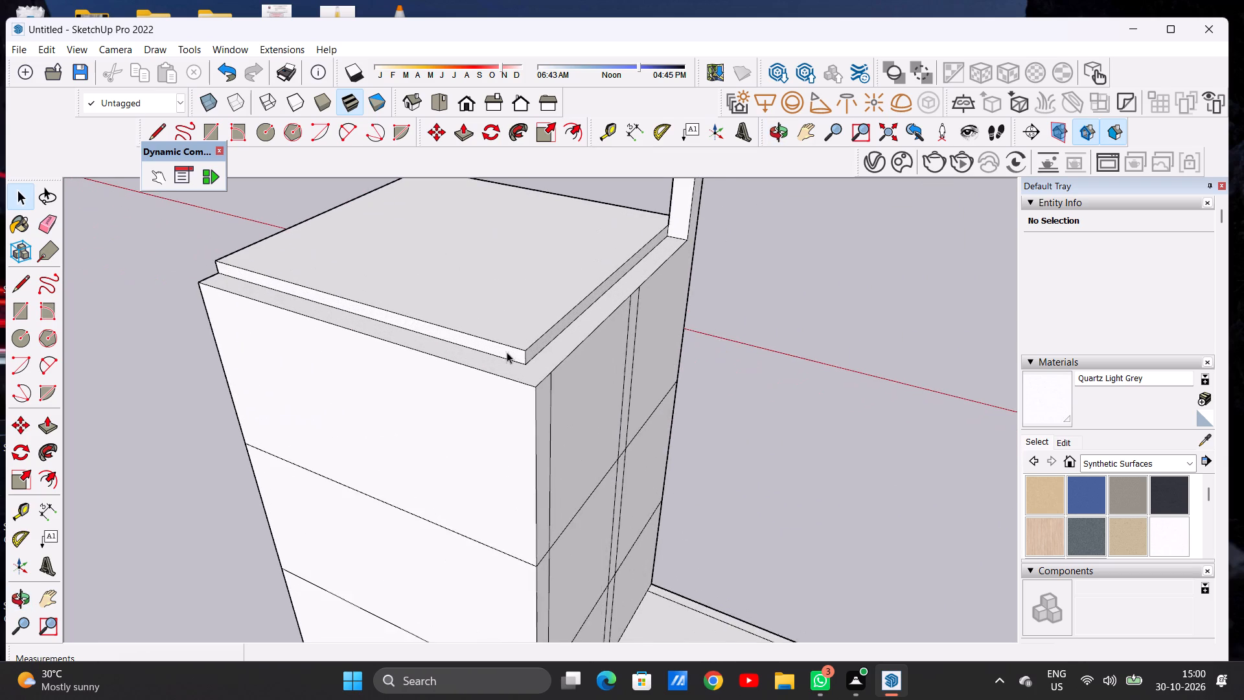
pyautogui.scroll(8, 524, 353)
pyautogui.press('p')
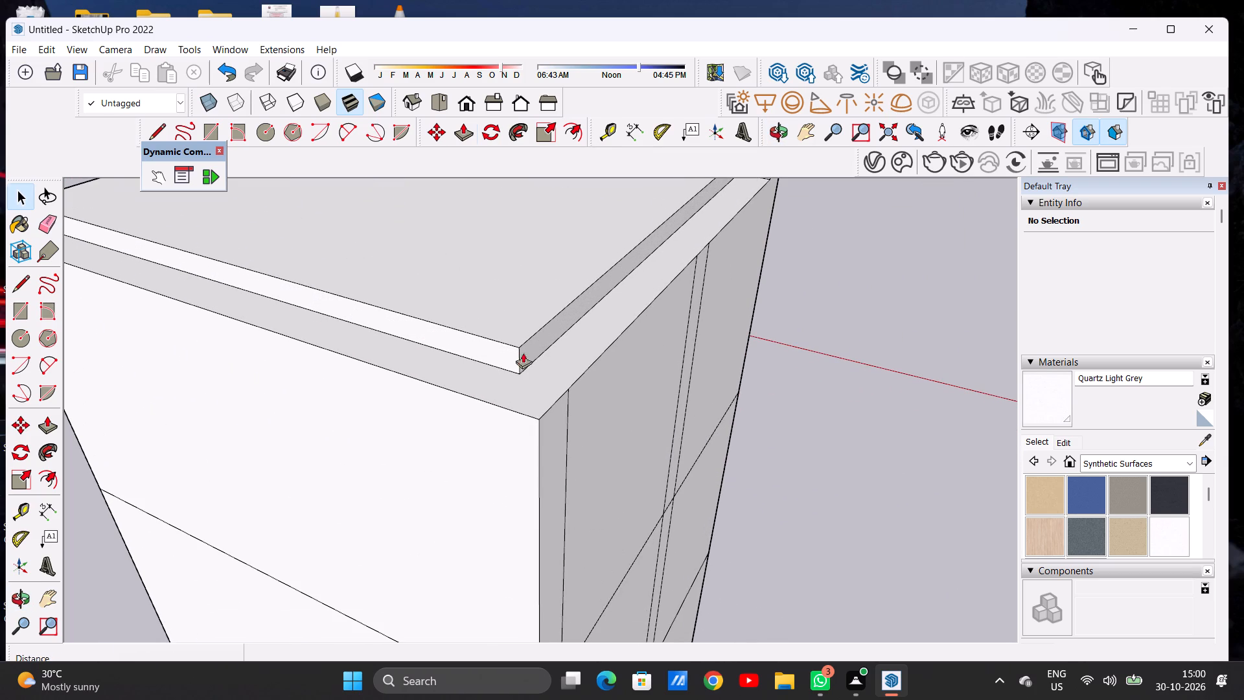
pyautogui.scroll(5, 525, 346)
pyautogui.click(519, 358)
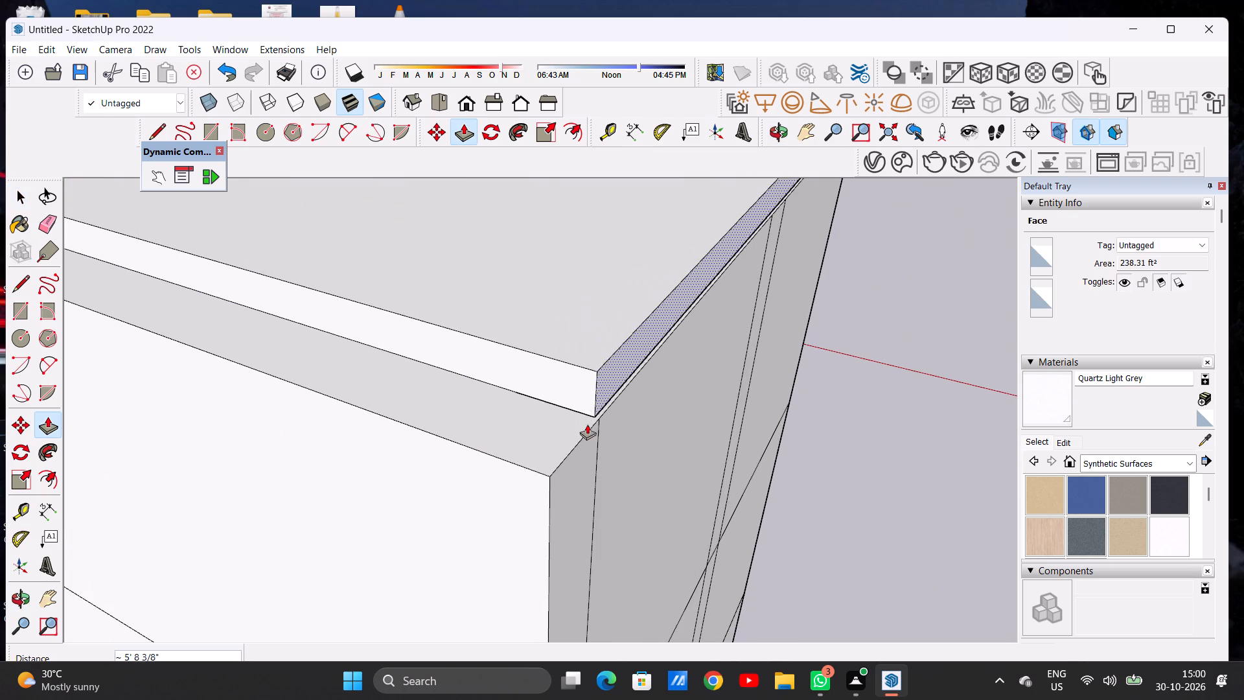
pyautogui.click(549, 478)
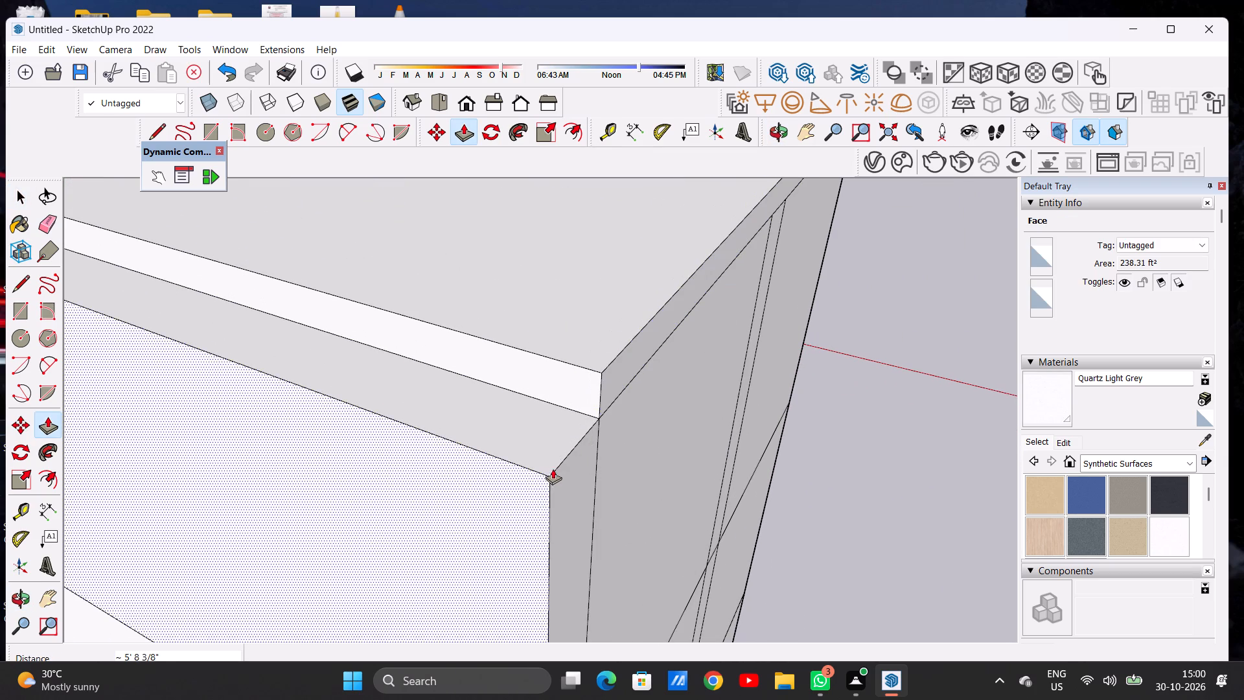
# Push/Pull the top roof slab's rear face outward about 5' 11 15/16", flush with the rear wall's outer face.
pyautogui.click(584, 402)
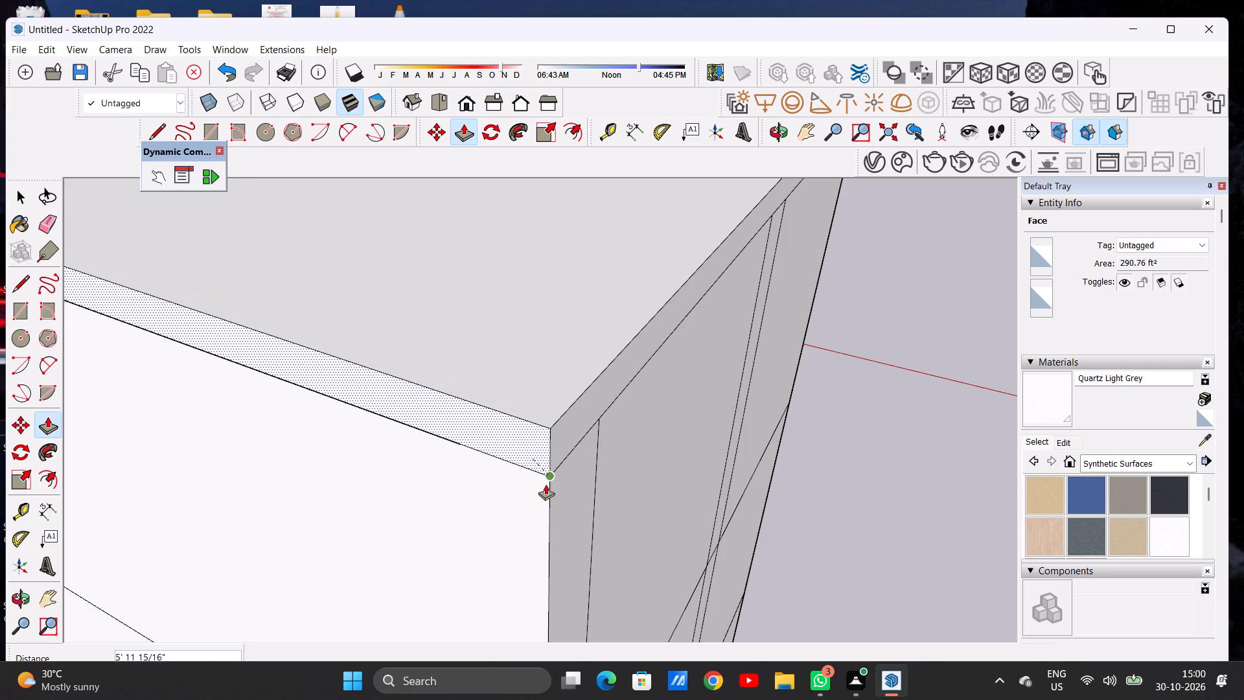
pyautogui.click(546, 482)
# Erase the stray edge crossing the underside of the top roof slab at the corner of the gridded window.
pyautogui.scroll(-20, 549, 445)
pyautogui.scroll(-1, 549, 445)
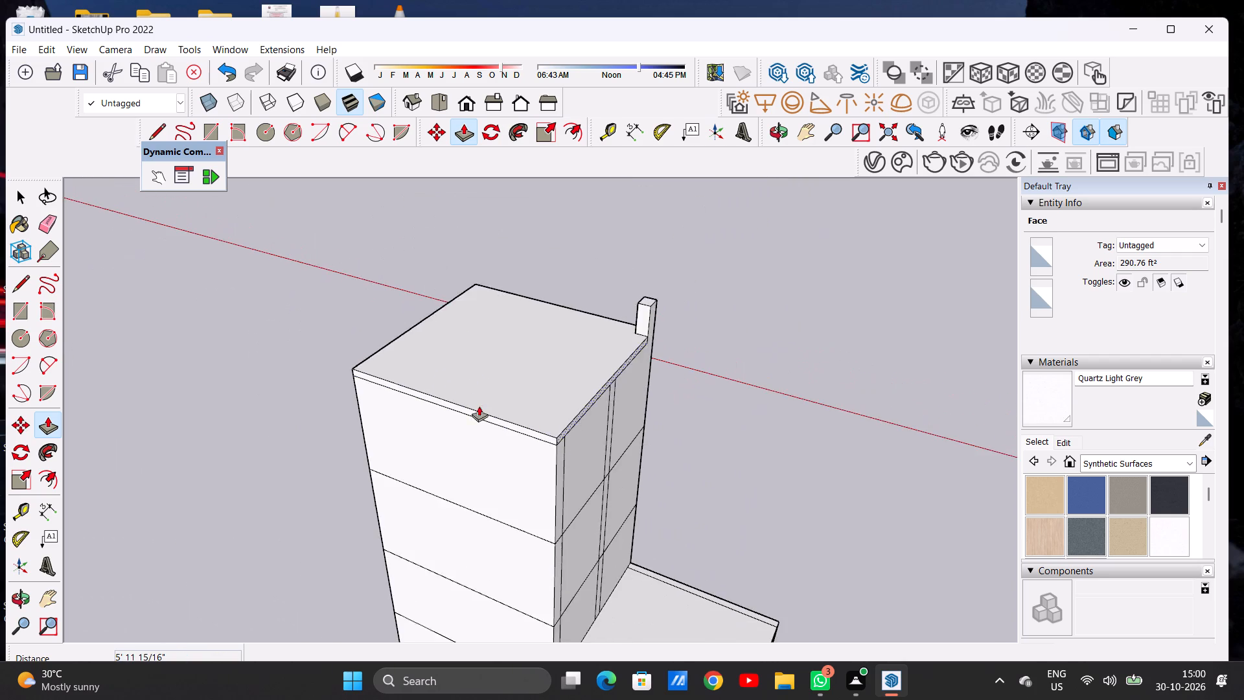
pyautogui.moveTo(404, 406); pyautogui.dragTo(759, 364, button='middle')
pyautogui.moveTo(468, 410); pyautogui.dragTo(770, 358, button='middle')
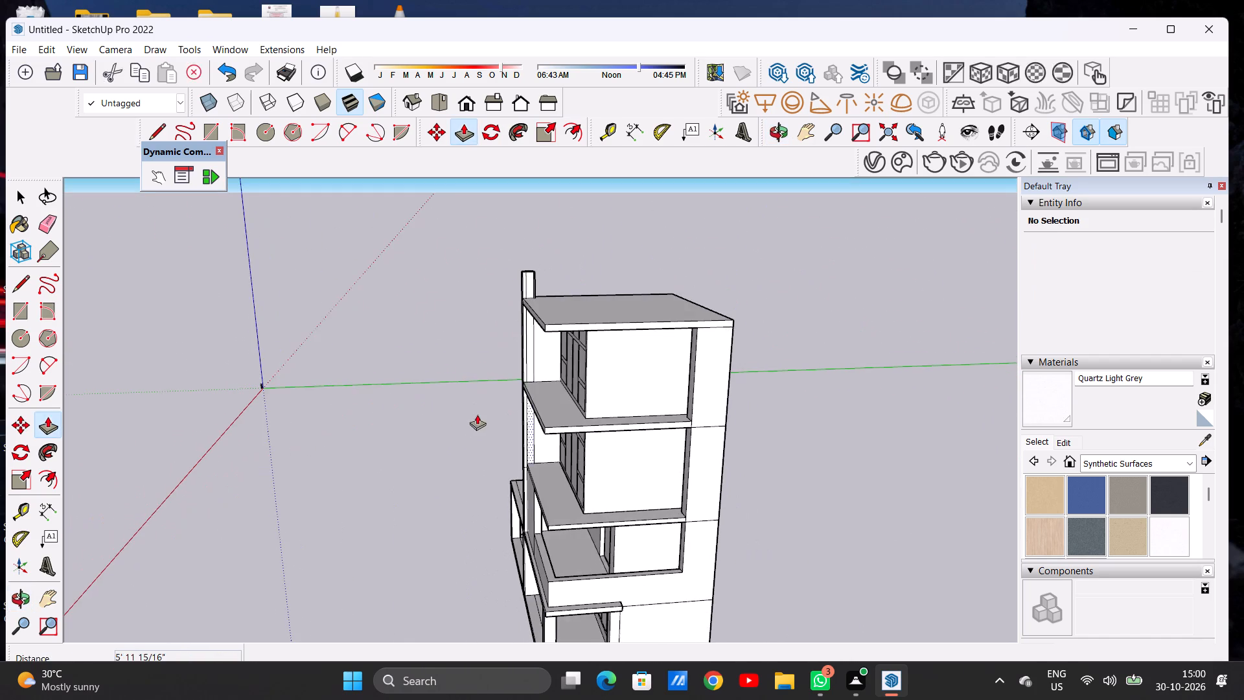
pyautogui.moveTo(477, 414); pyautogui.dragTo(772, 364, button='middle')
pyautogui.moveTo(516, 401); pyautogui.dragTo(589, 403, button='middle')
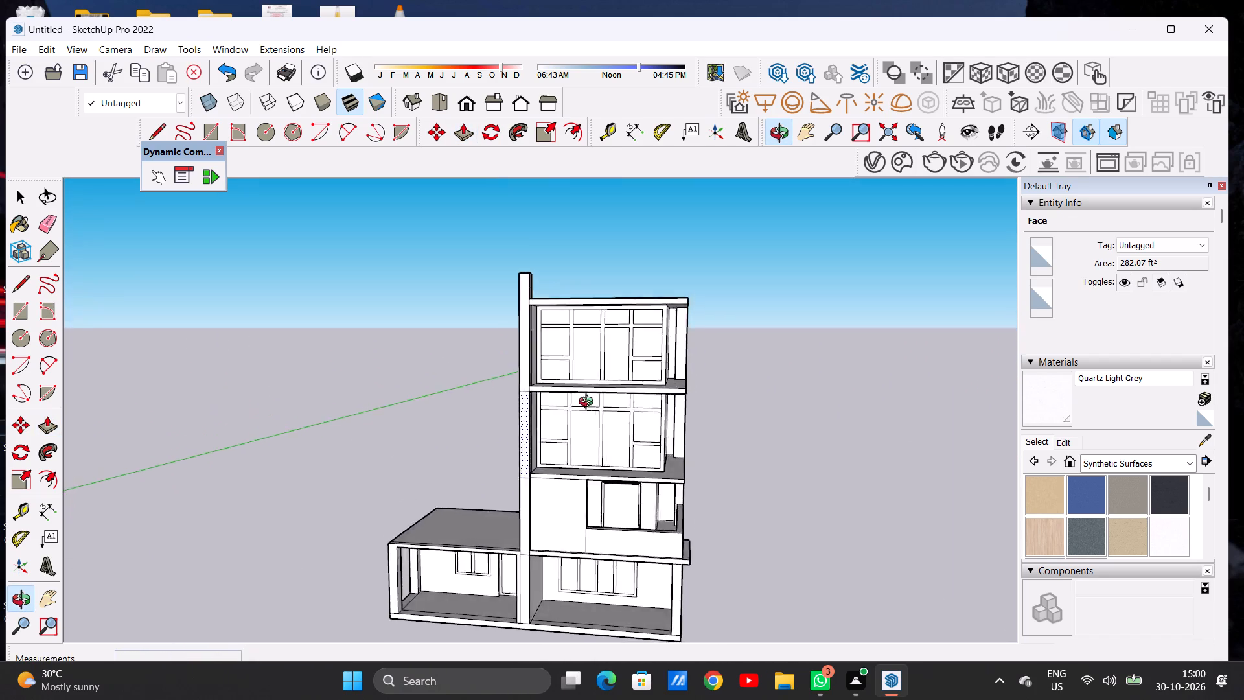
pyautogui.moveTo(589, 403); pyautogui.dragTo(632, 415, button='middle')
pyautogui.press('space')
pyautogui.scroll(6, 649, 328)
pyautogui.moveTo(656, 325); pyautogui.dragTo(656, 261, button='middle')
pyautogui.moveTo(708, 305); pyautogui.dragTo(686, 268, button='middle')
pyautogui.scroll(8, 680, 267)
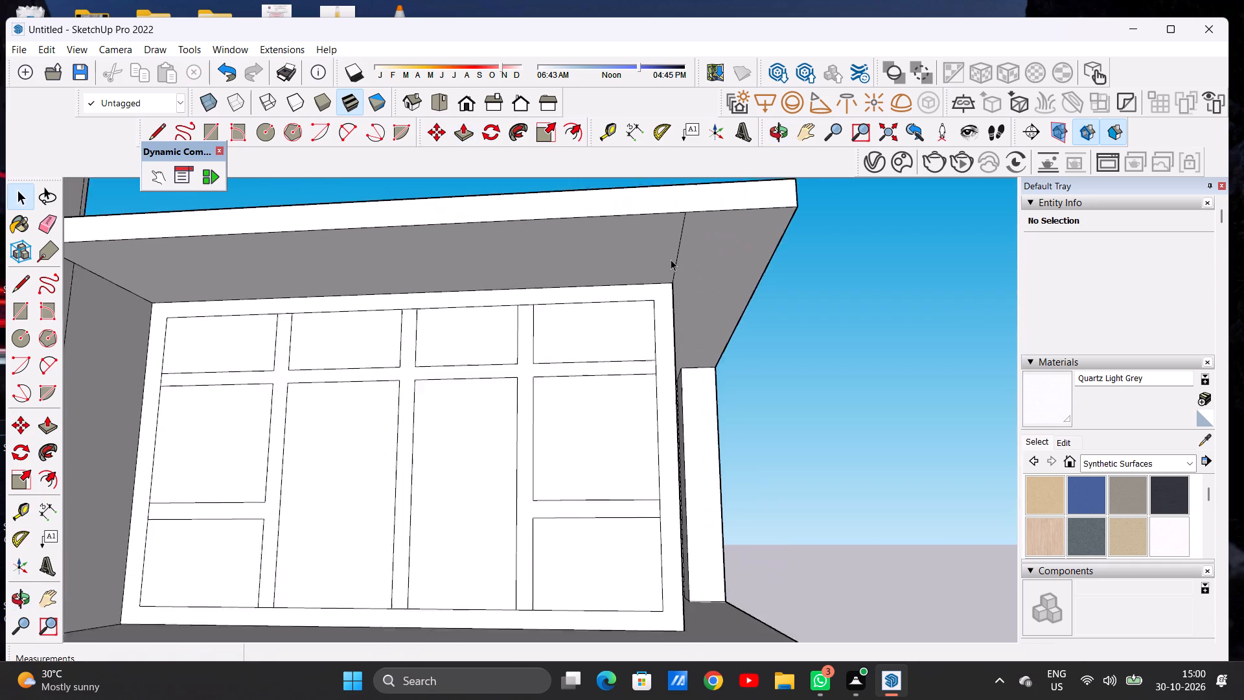
pyautogui.scroll(2, 671, 259)
pyautogui.press('e')
pyautogui.click(679, 249)
pyautogui.scroll(-9, 691, 266)
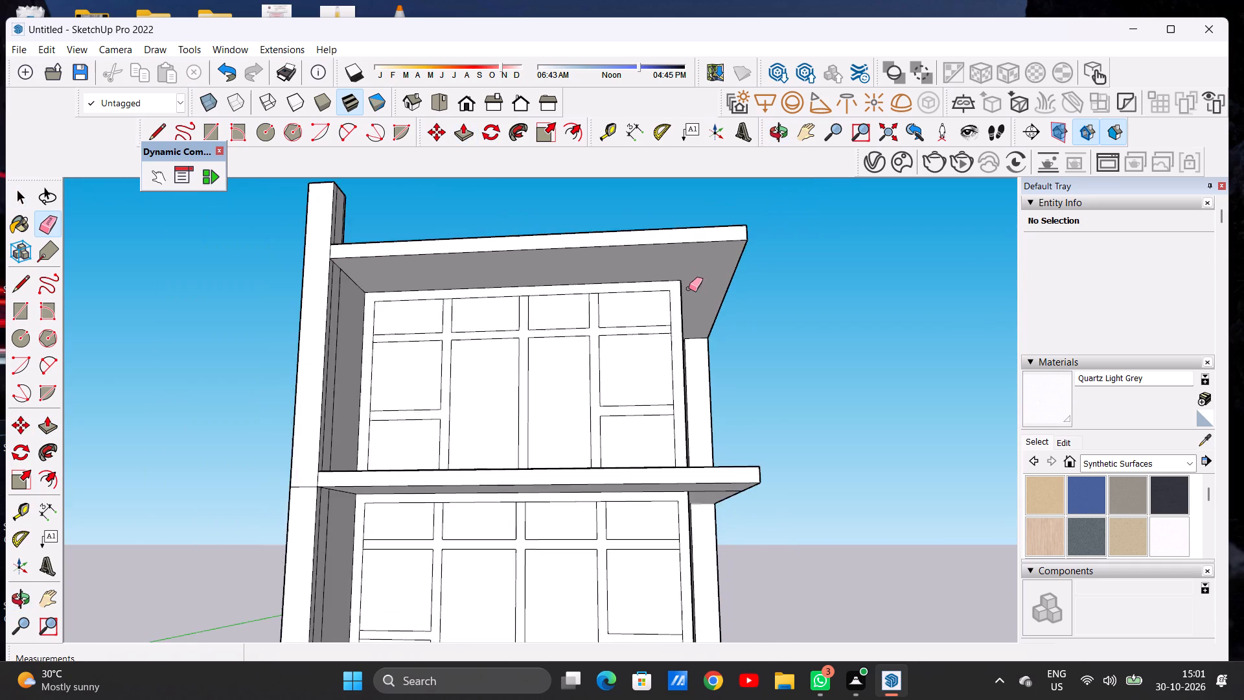
# Erase the stray edge on the underside of the slab between the two gridded-window storeys, beside the lower window's corner.
pyautogui.scroll(-5, 689, 288)
pyautogui.scroll(13, 698, 414)
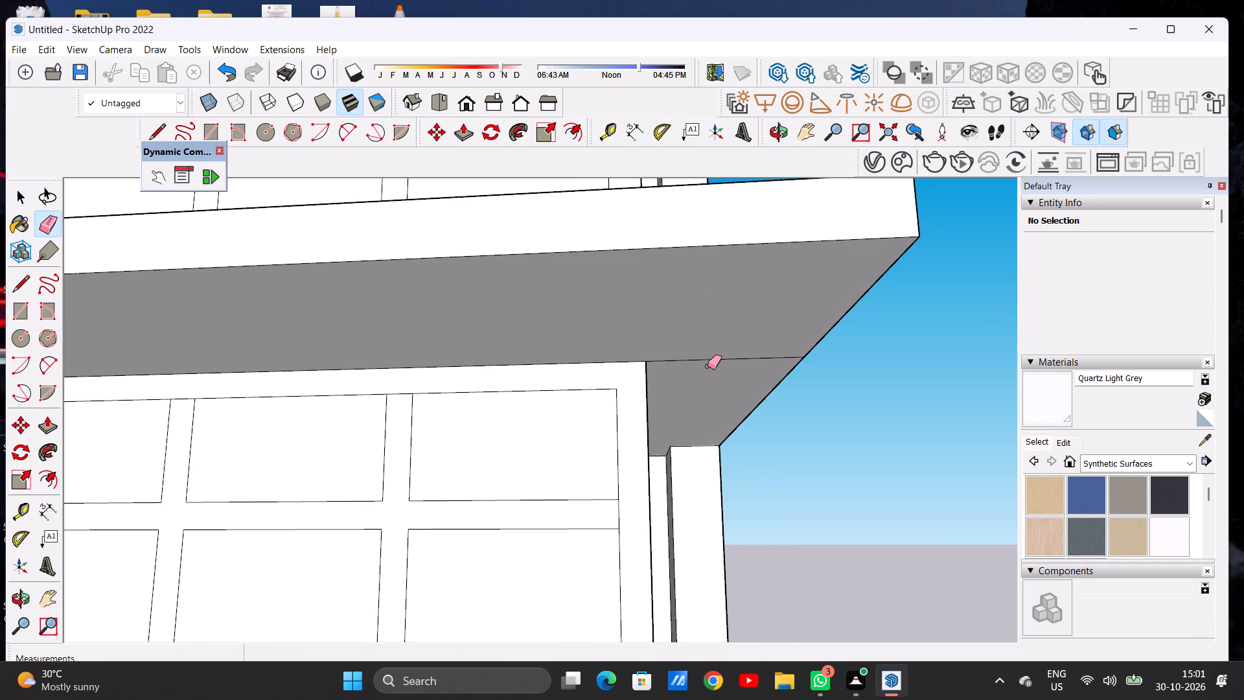
pyautogui.click(706, 361)
# Examine the undersides of the overhanging slabs and the whole house front and side for remaining stray edges.
pyautogui.scroll(-7, 658, 357)
pyautogui.scroll(1, 671, 383)
pyautogui.scroll(-6, 644, 378)
pyautogui.scroll(-5, 549, 362)
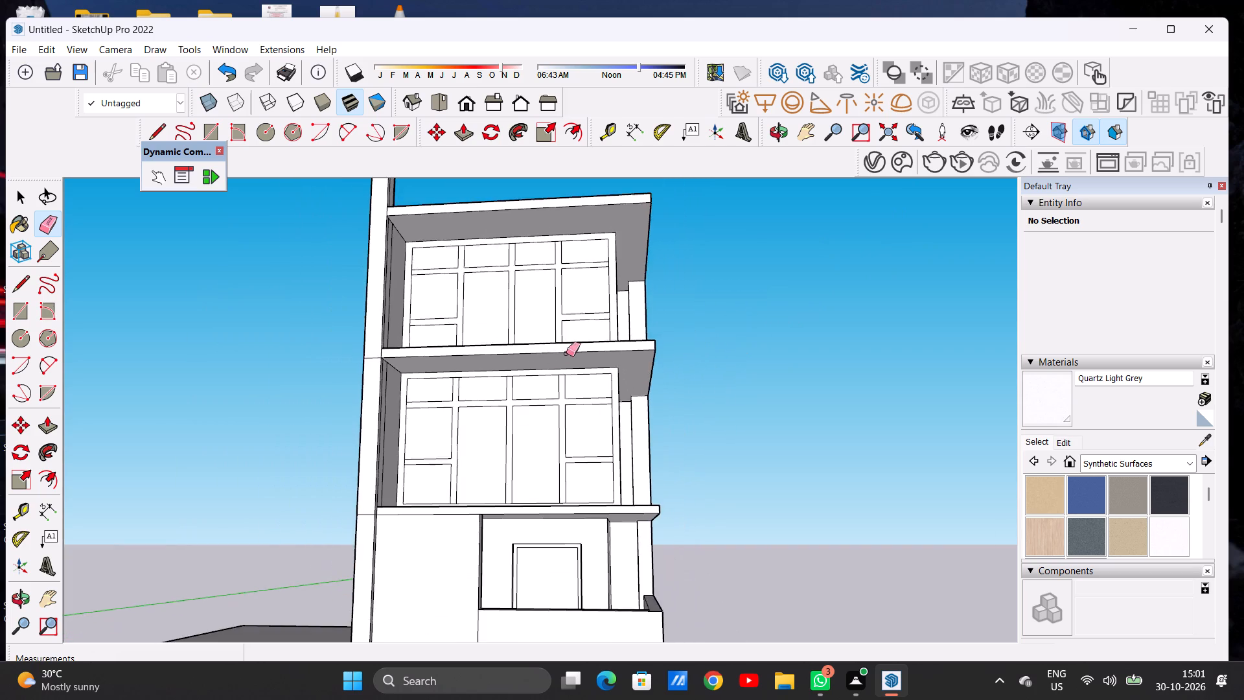
pyautogui.scroll(-6, 586, 352)
pyautogui.scroll(11, 626, 440)
pyautogui.scroll(-1, 612, 458)
pyautogui.scroll(5, 559, 460)
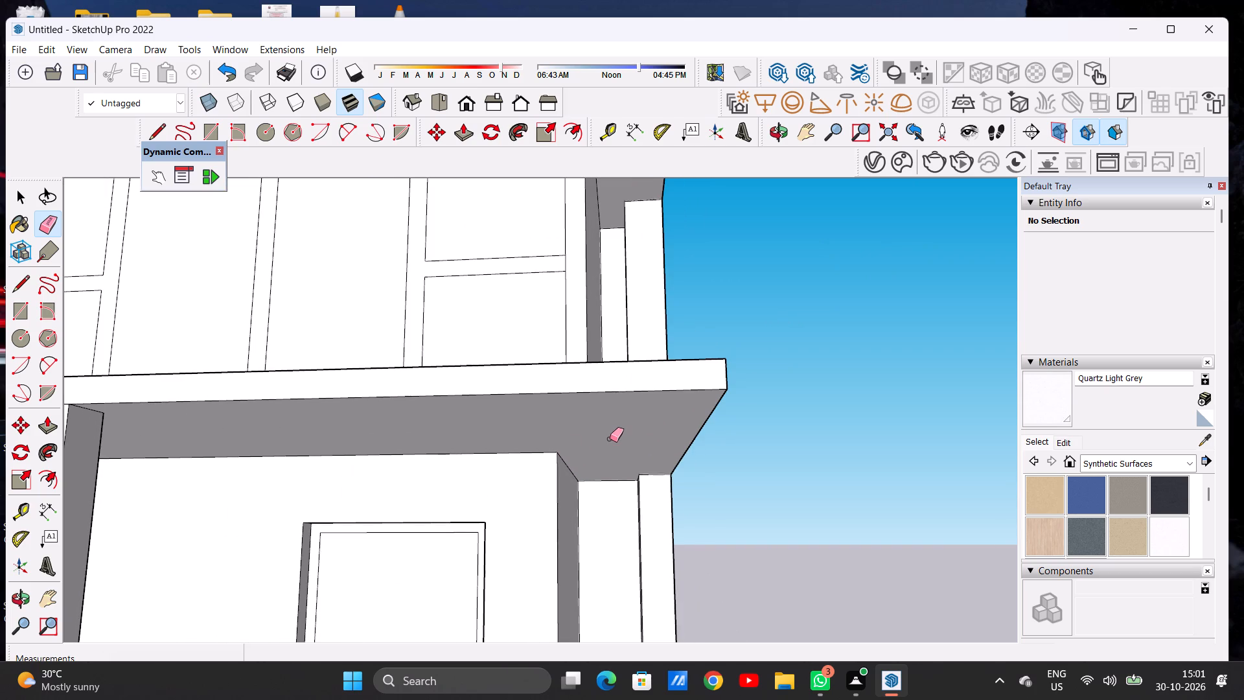
pyautogui.press('space')
pyautogui.scroll(-8, 594, 382)
pyautogui.moveTo(553, 351); pyautogui.dragTo(561, 469, button='middle')
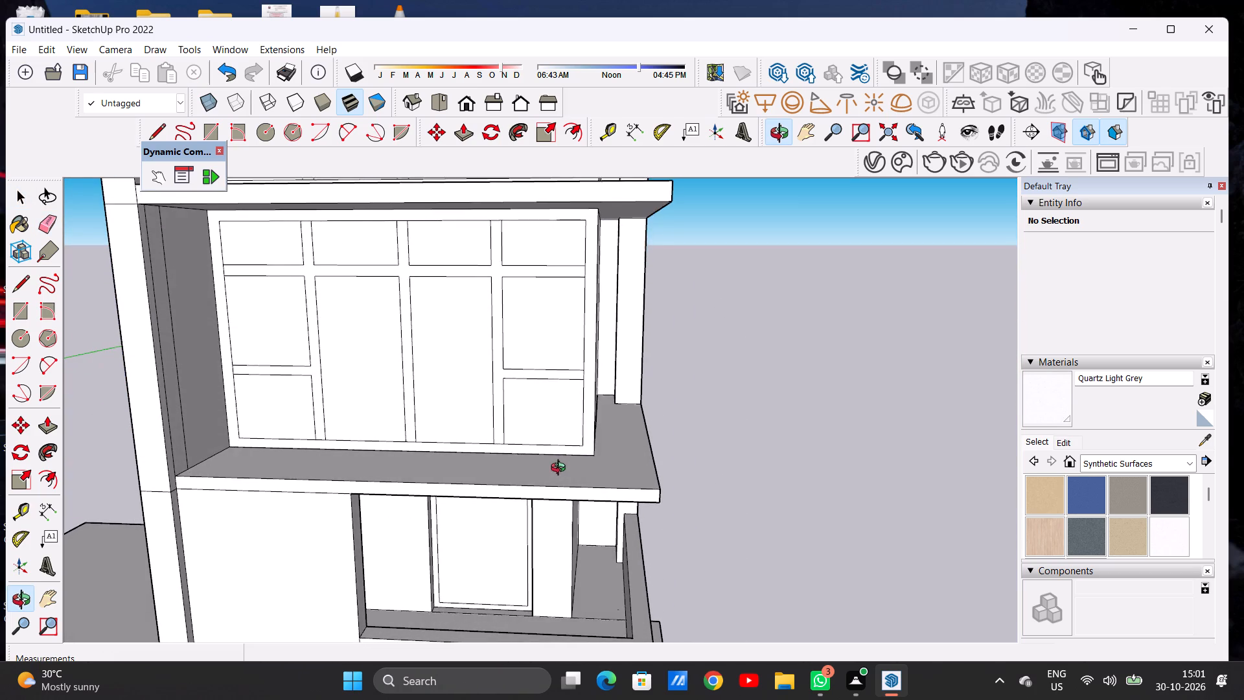
pyautogui.moveTo(561, 469); pyautogui.dragTo(562, 466, button='middle')
pyautogui.scroll(-7, 585, 408)
pyautogui.moveTo(588, 405); pyautogui.dragTo(314, 417, button='middle')
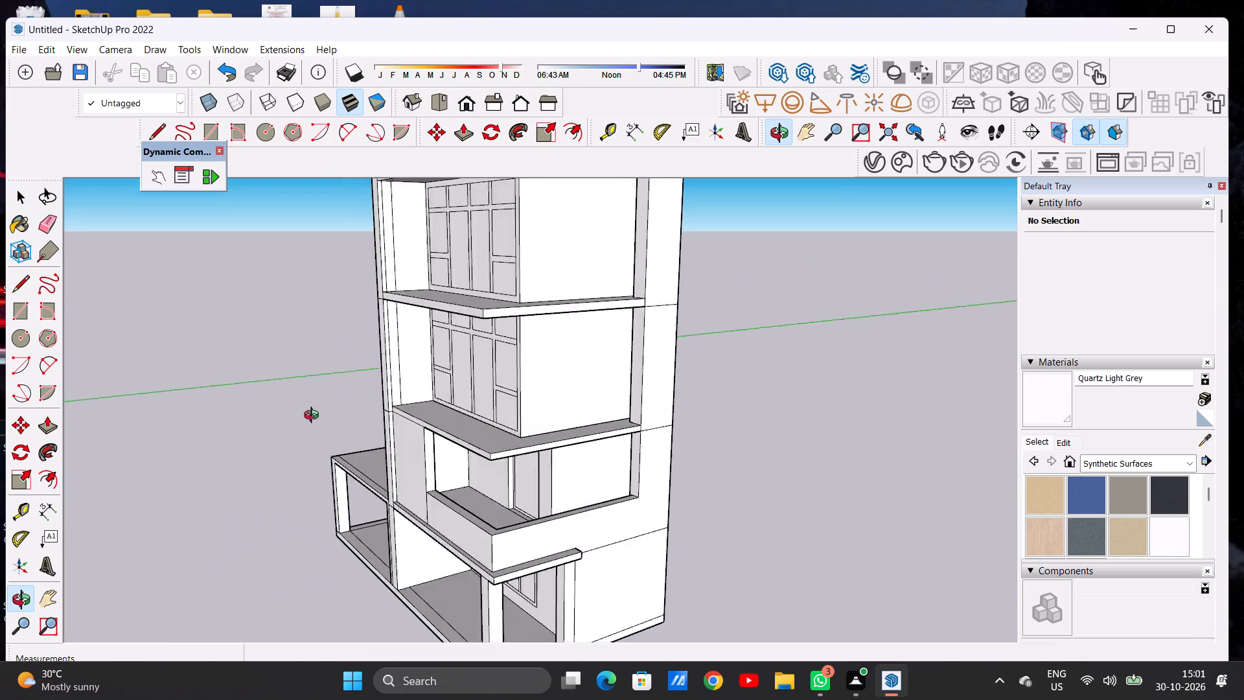
pyautogui.moveTo(314, 417); pyautogui.dragTo(546, 425, button='middle')
pyautogui.scroll(-12, 540, 436)
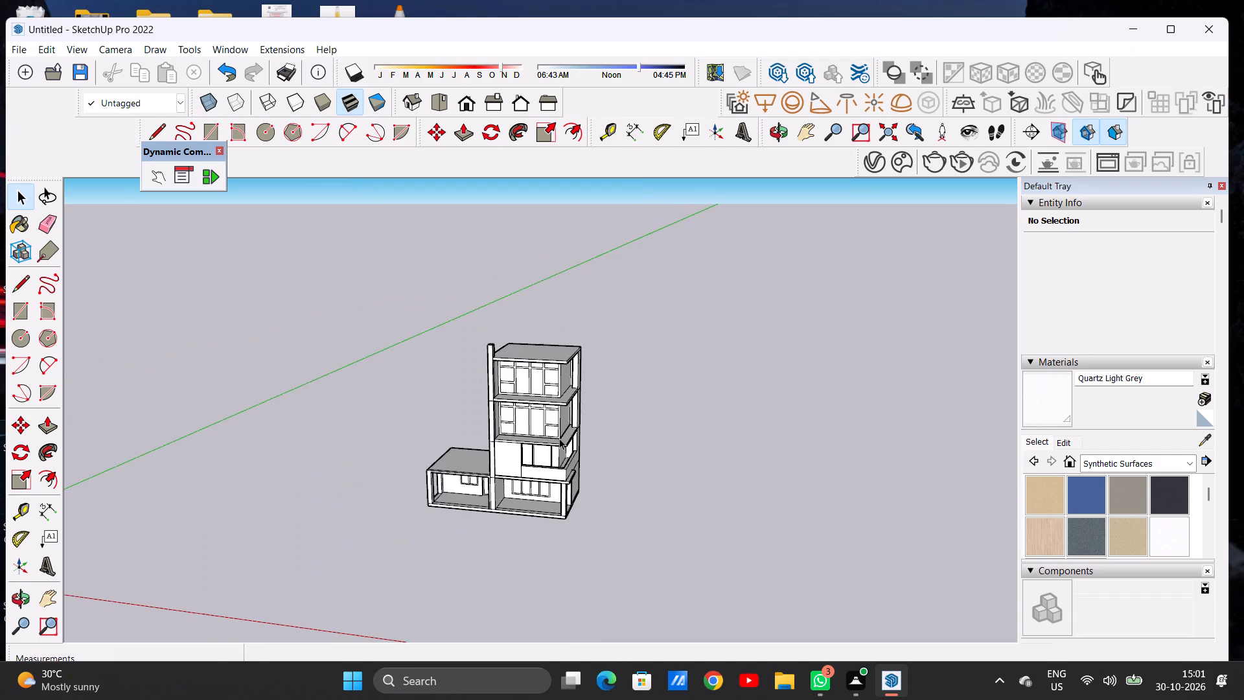
pyautogui.moveTo(516, 456); pyautogui.dragTo(574, 449, button='middle')
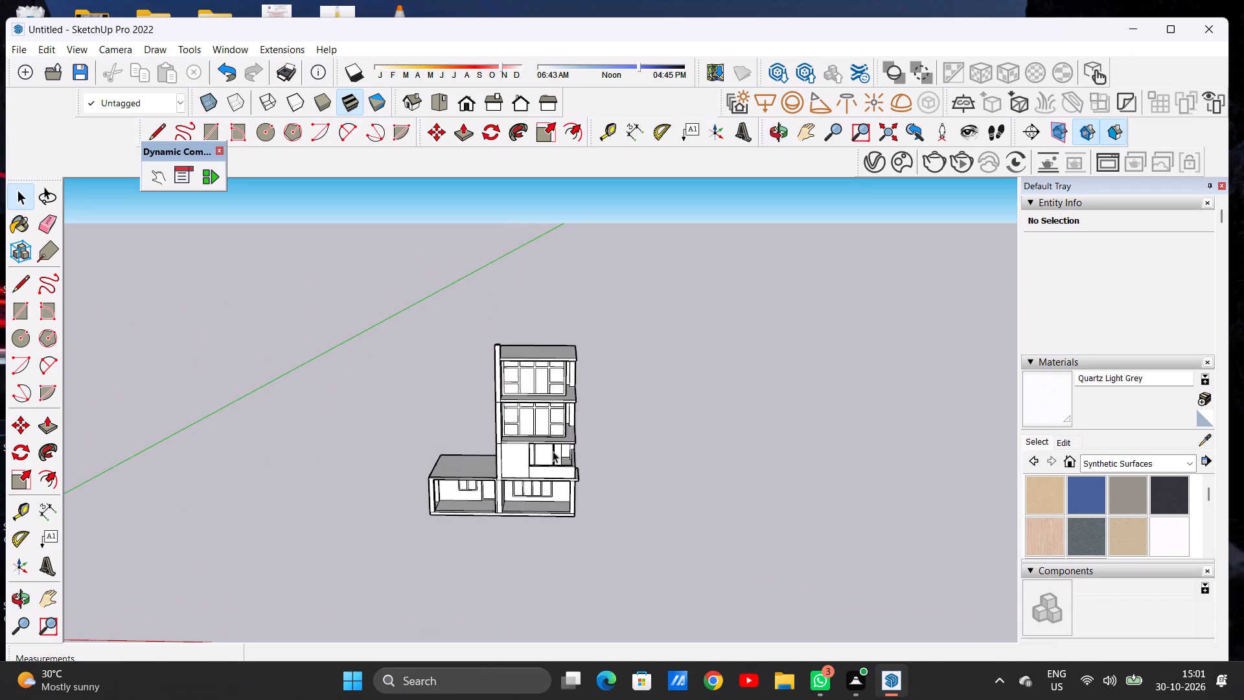
# Erase the horizontal edge across the dividing wall's front face at the level of the slab above the ground floor.
pyautogui.scroll(6, 520, 486)
pyautogui.scroll(19, 484, 476)
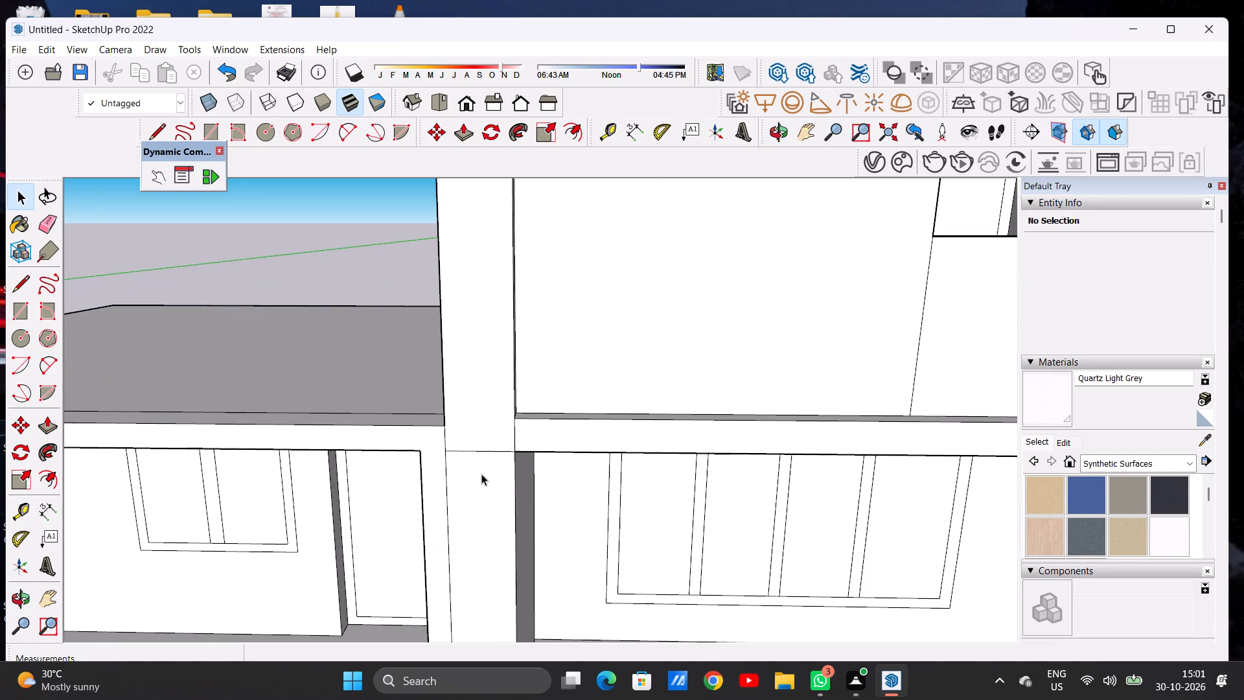
pyautogui.press('e')
pyautogui.moveTo(485, 447); pyautogui.dragTo(485, 454)
pyautogui.scroll(-11, 485, 459)
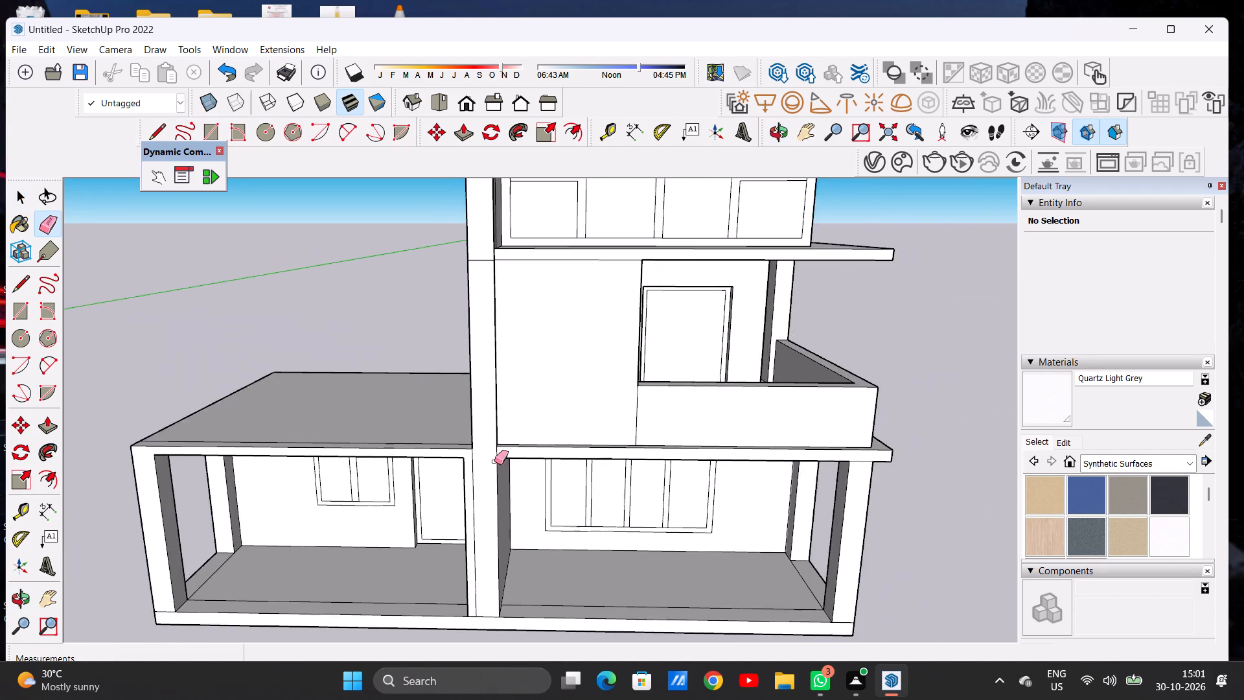
# Erase the horizontal edge across the dividing wall's front face at the level of the slab above the balcony storey.
pyautogui.scroll(-8, 494, 461)
pyautogui.scroll(10, 490, 373)
pyautogui.scroll(-2, 490, 370)
pyautogui.scroll(1, 490, 370)
pyautogui.scroll(-1, 490, 370)
pyautogui.scroll(6, 490, 366)
pyautogui.moveTo(489, 356); pyautogui.dragTo(487, 366)
pyautogui.scroll(-16, 490, 388)
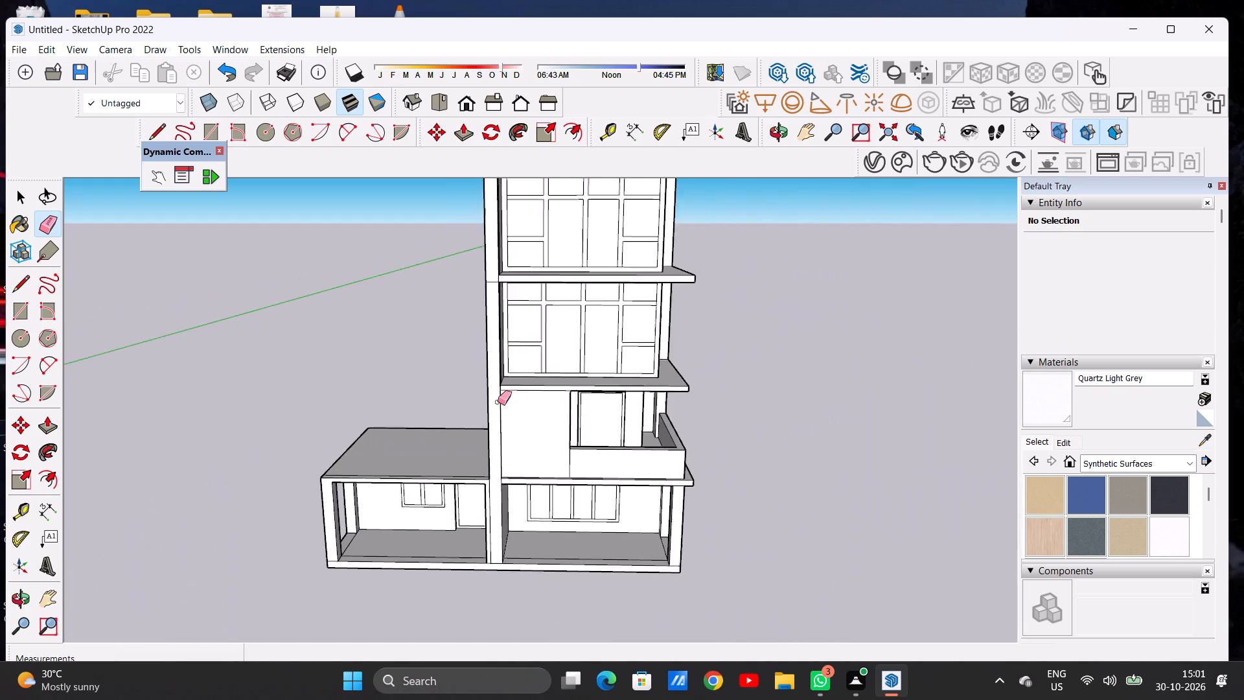
# Erase the horizontal edge across the dividing wall's front face at the slab between the two gridded-window storeys.
pyautogui.scroll(-6, 498, 402)
pyautogui.scroll(17, 501, 328)
pyautogui.scroll(-1, 480, 318)
pyautogui.scroll(1, 480, 318)
pyautogui.scroll(-1, 480, 318)
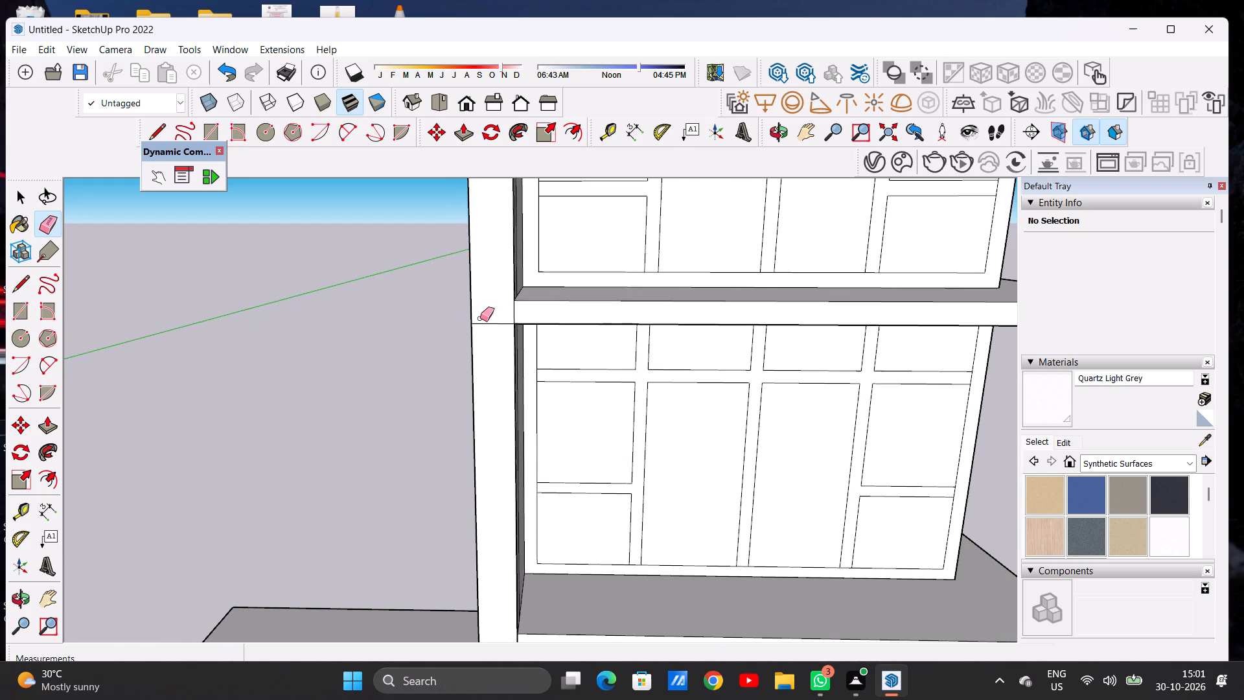
pyautogui.moveTo(490, 309); pyautogui.dragTo(491, 328)
pyautogui.scroll(-15, 494, 367)
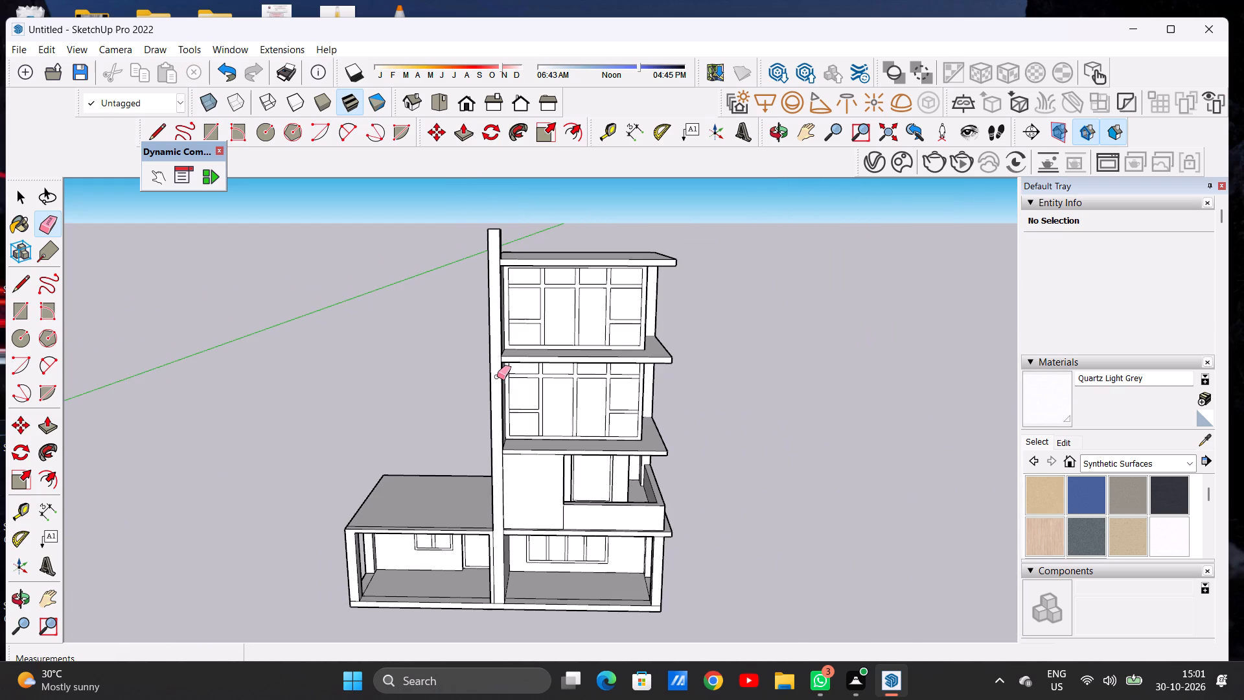
# Examine the top of the dividing wall, its junction with the roof slab, and the tower's side wall.
pyautogui.press('space')
pyautogui.moveTo(544, 255); pyautogui.dragTo(505, 268, button='middle')
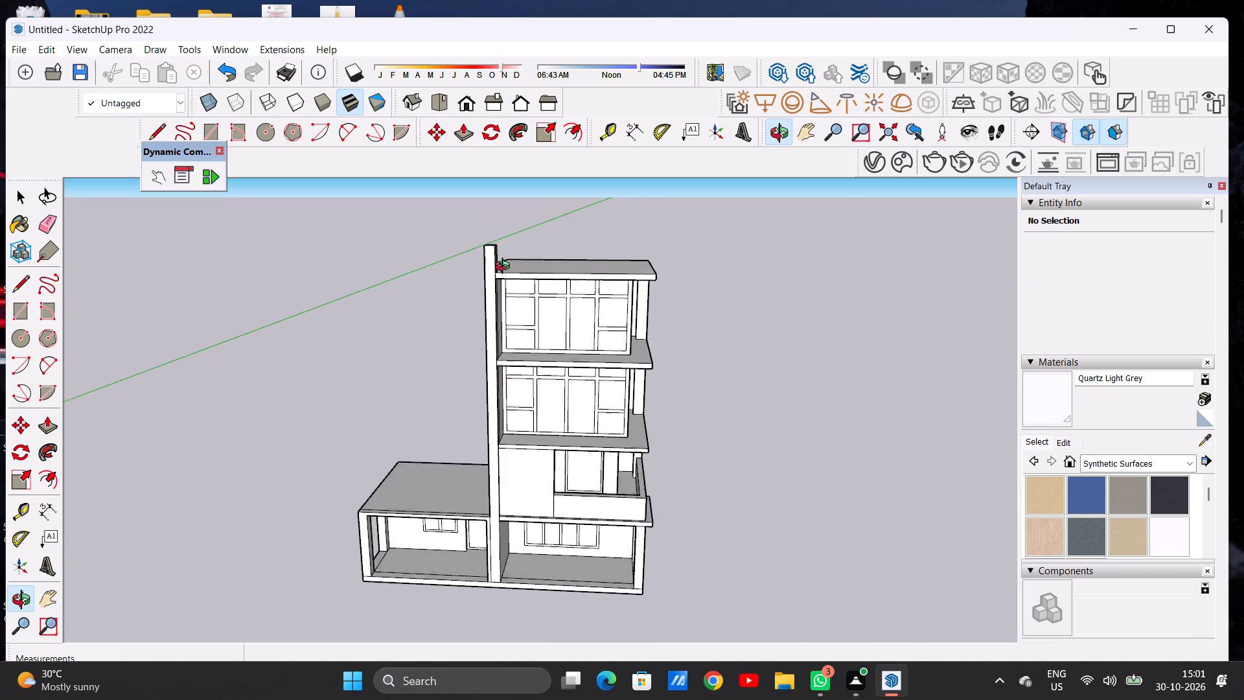
pyautogui.moveTo(505, 268); pyautogui.dragTo(329, 337, button='middle')
pyautogui.scroll(7, 516, 255)
pyautogui.scroll(2, 421, 316)
pyautogui.scroll(-1, 421, 316)
pyautogui.scroll(2, 421, 316)
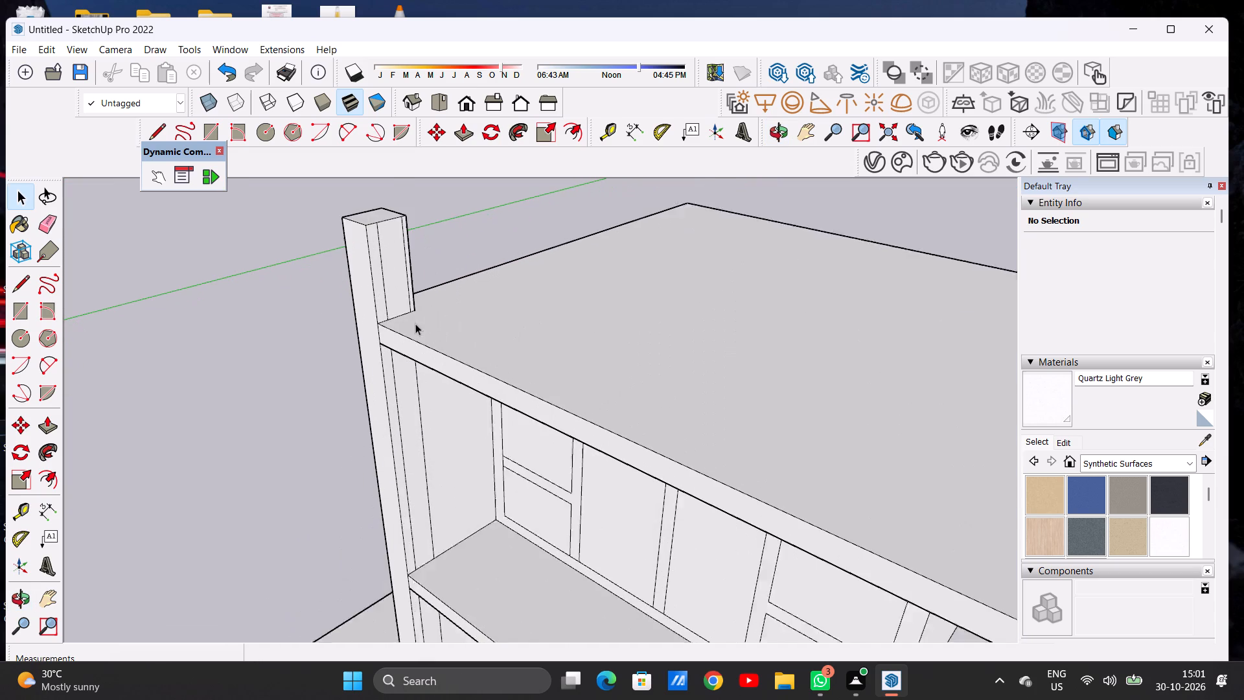
pyautogui.scroll(2, 415, 323)
pyautogui.moveTo(382, 343); pyautogui.dragTo(623, 245, button='middle')
pyautogui.scroll(-14, 575, 354)
pyautogui.moveTo(518, 366); pyautogui.dragTo(777, 360, button='middle')
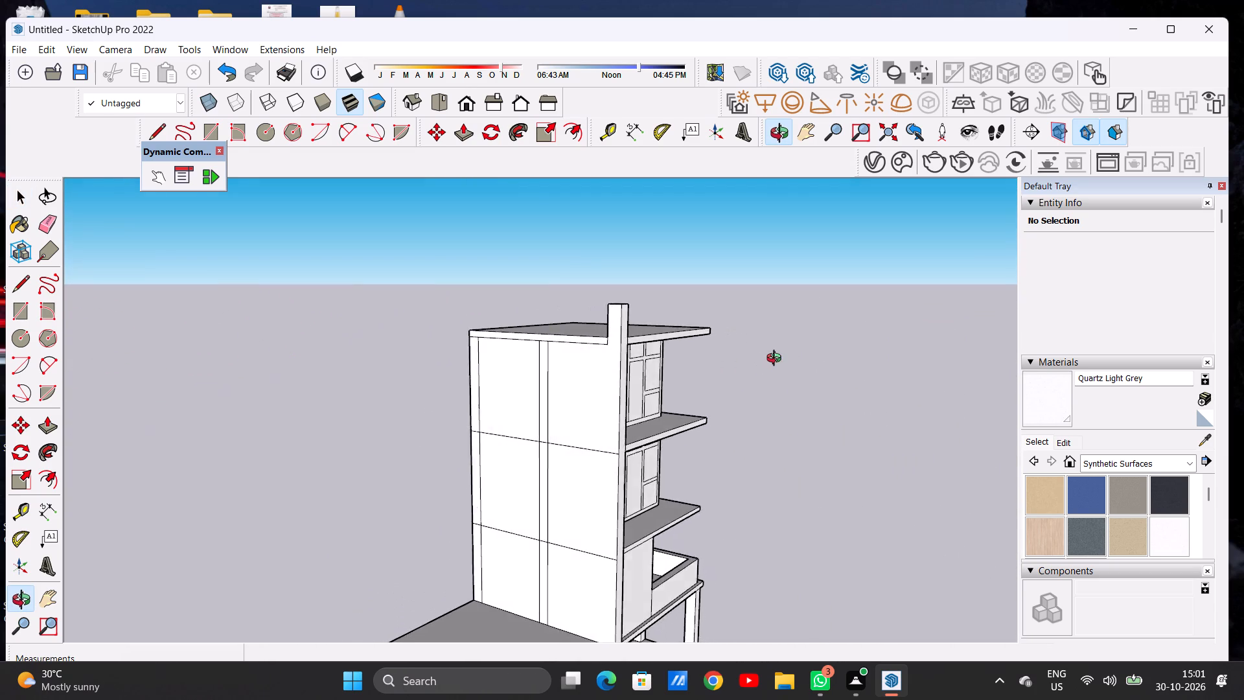
pyautogui.moveTo(777, 360); pyautogui.dragTo(503, 349, button='middle')
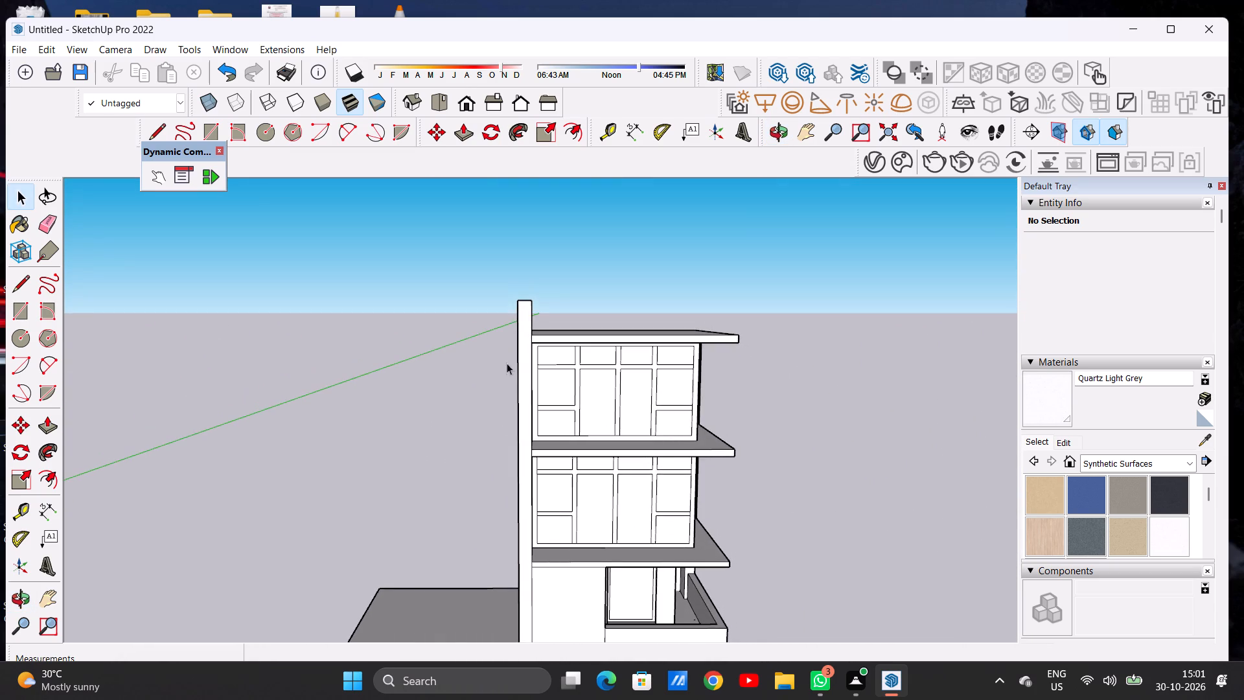
# Push/Pull the side wing's roof face up about 143' 11 5/16", level with the top of the tower's roof slab.
pyautogui.scroll(-13, 517, 371)
pyautogui.scroll(14, 507, 470)
pyautogui.moveTo(513, 427); pyautogui.dragTo(520, 524, button='middle')
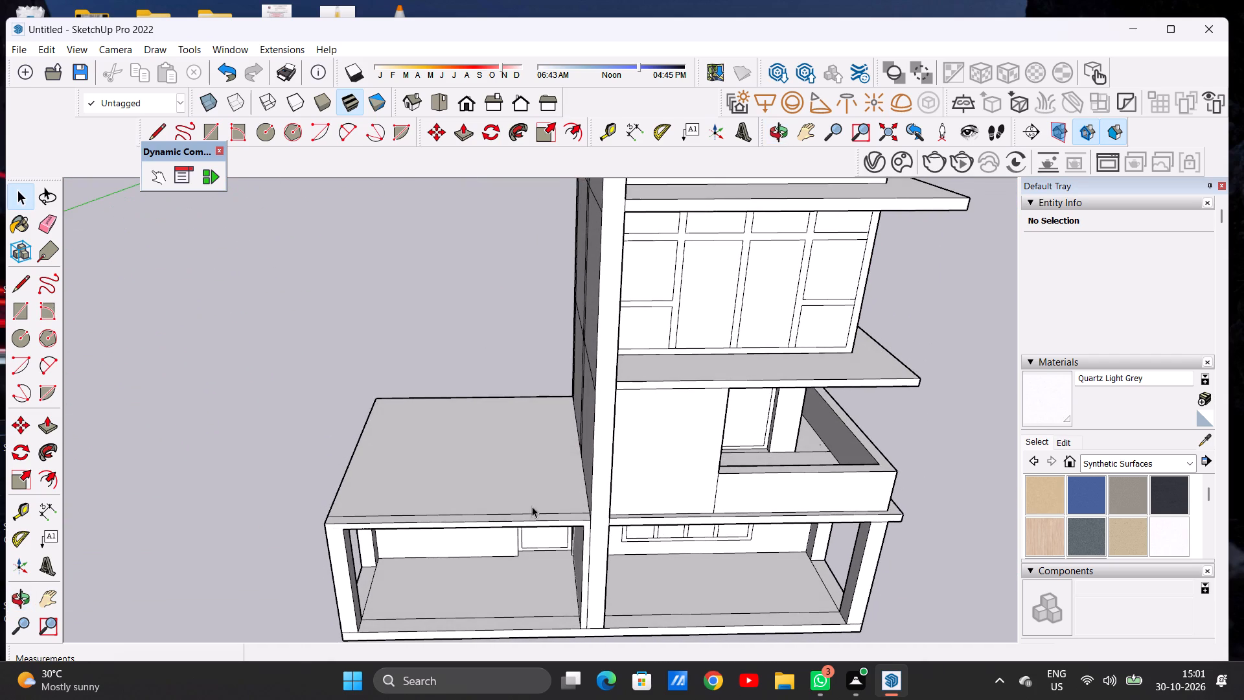
pyautogui.press('p')
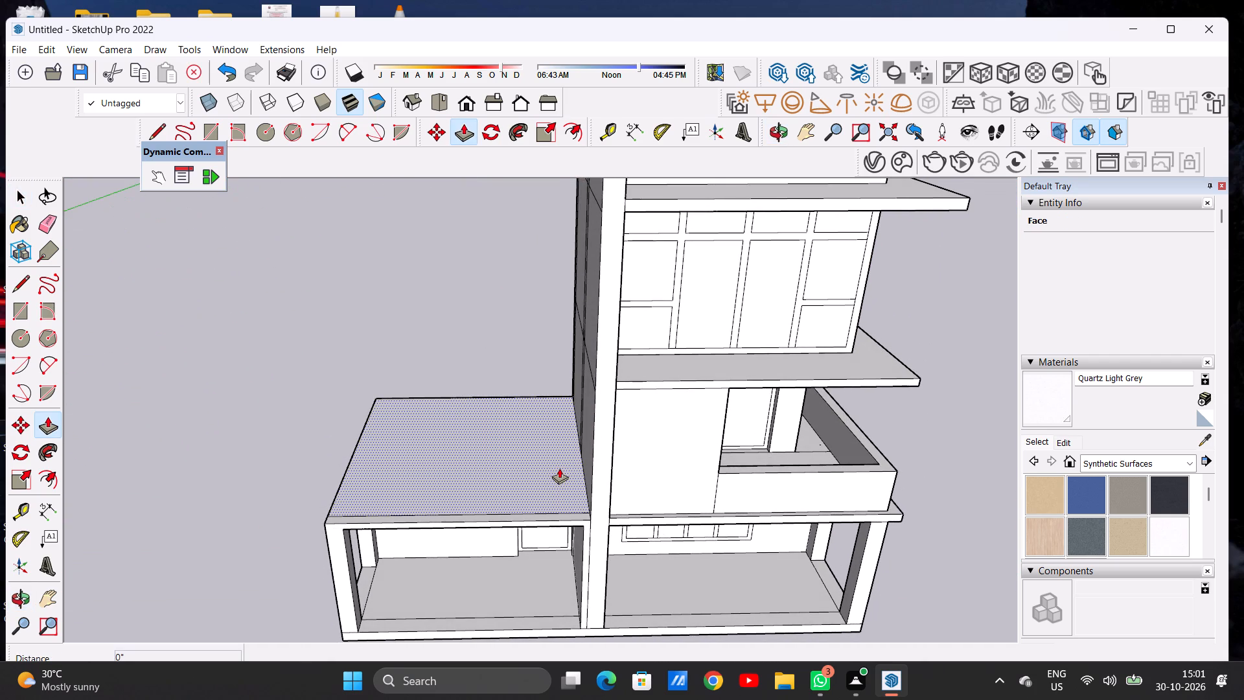
pyautogui.click(559, 468)
pyautogui.scroll(-3, 557, 360)
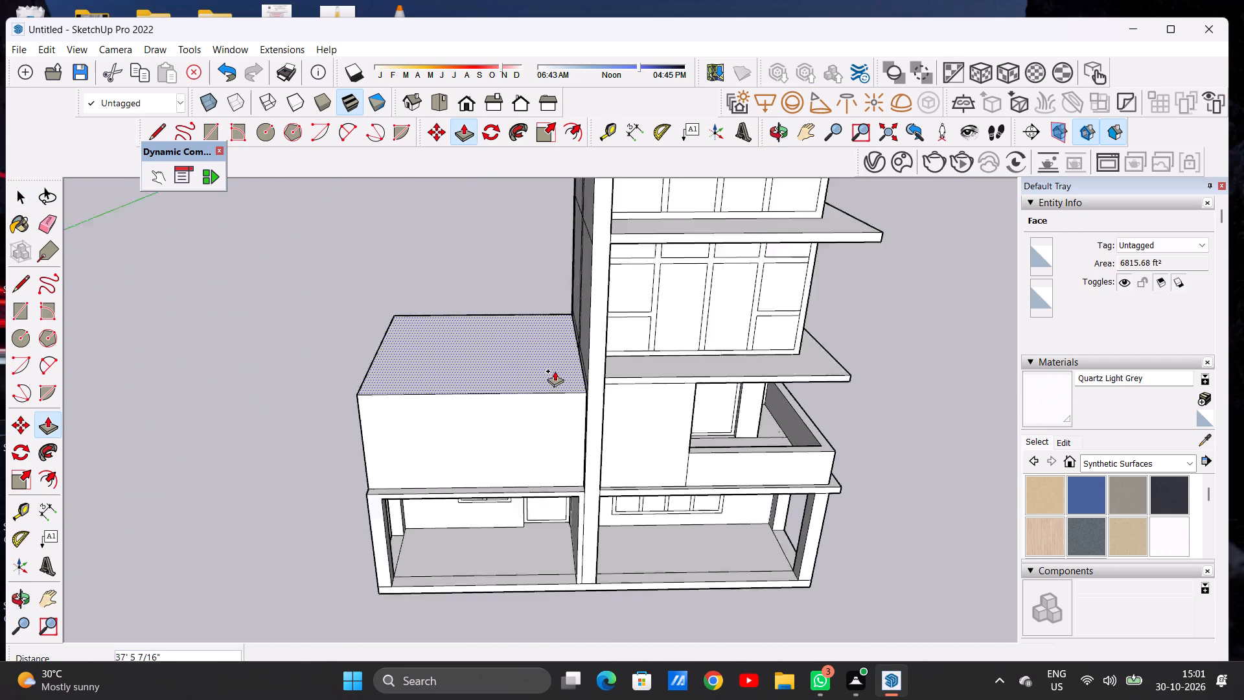
pyautogui.scroll(-16, 555, 371)
pyautogui.scroll(4, 564, 276)
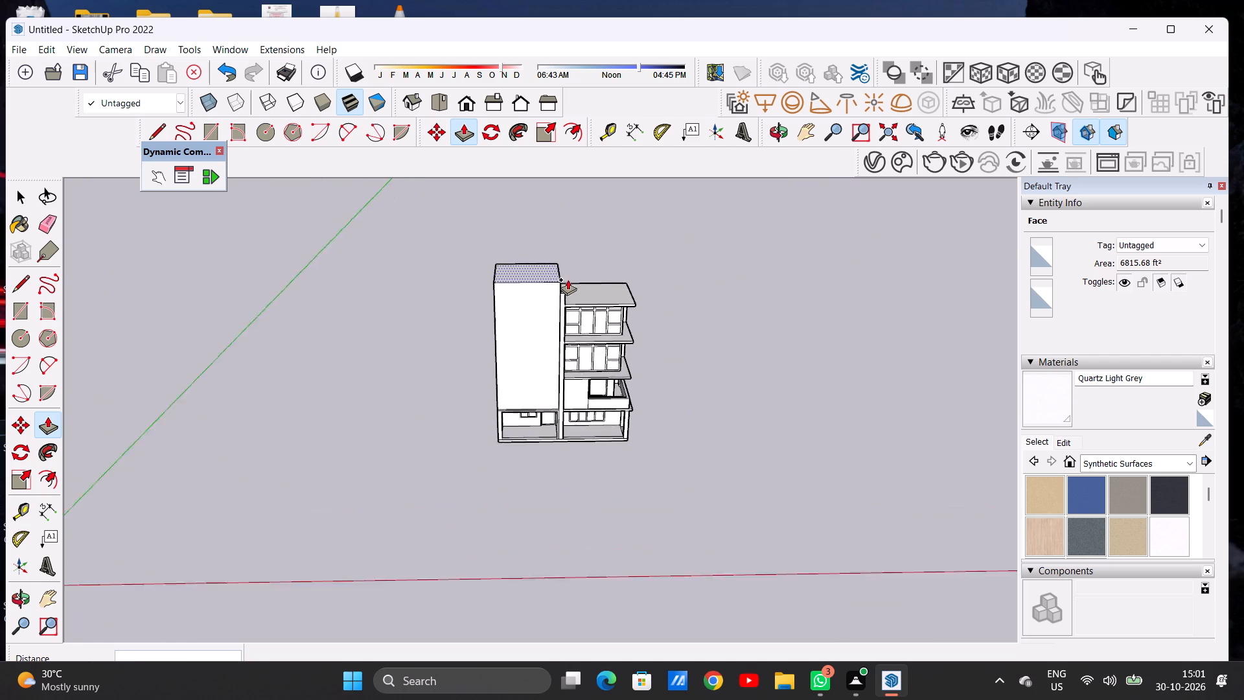
pyautogui.scroll(9, 568, 279)
pyautogui.scroll(-1, 571, 309)
pyautogui.scroll(5, 571, 309)
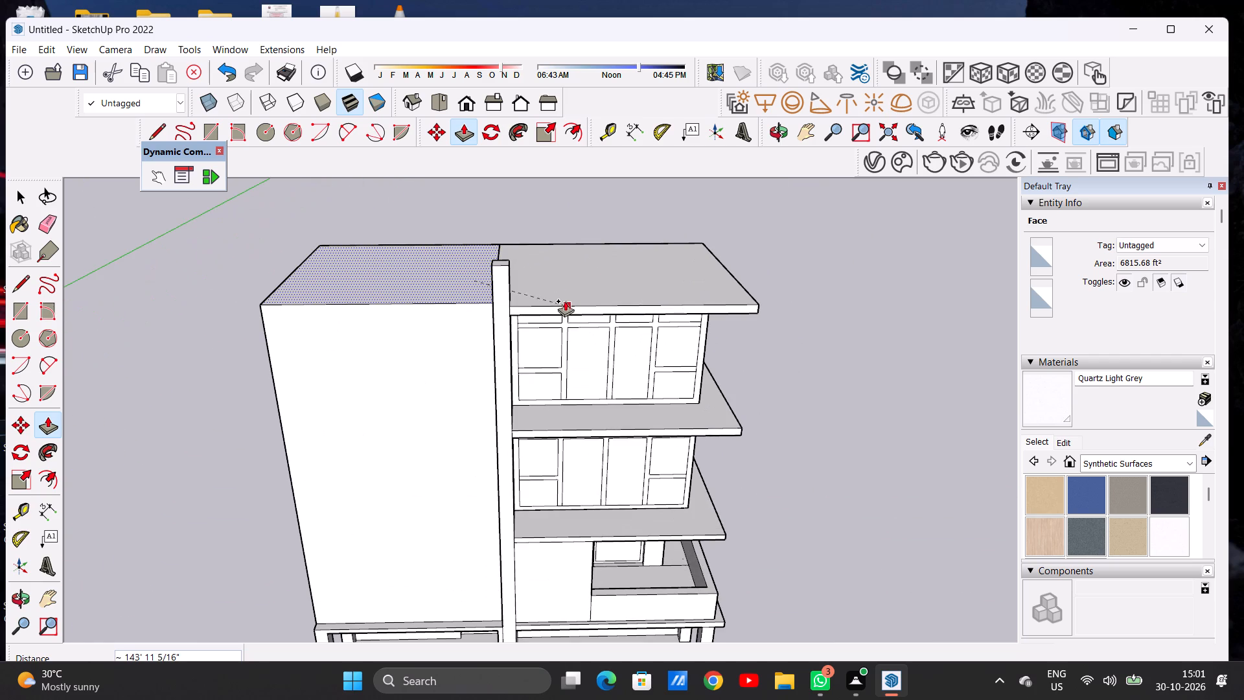
pyautogui.scroll(4, 543, 247)
pyautogui.scroll(-1, 533, 253)
pyautogui.scroll(5, 526, 255)
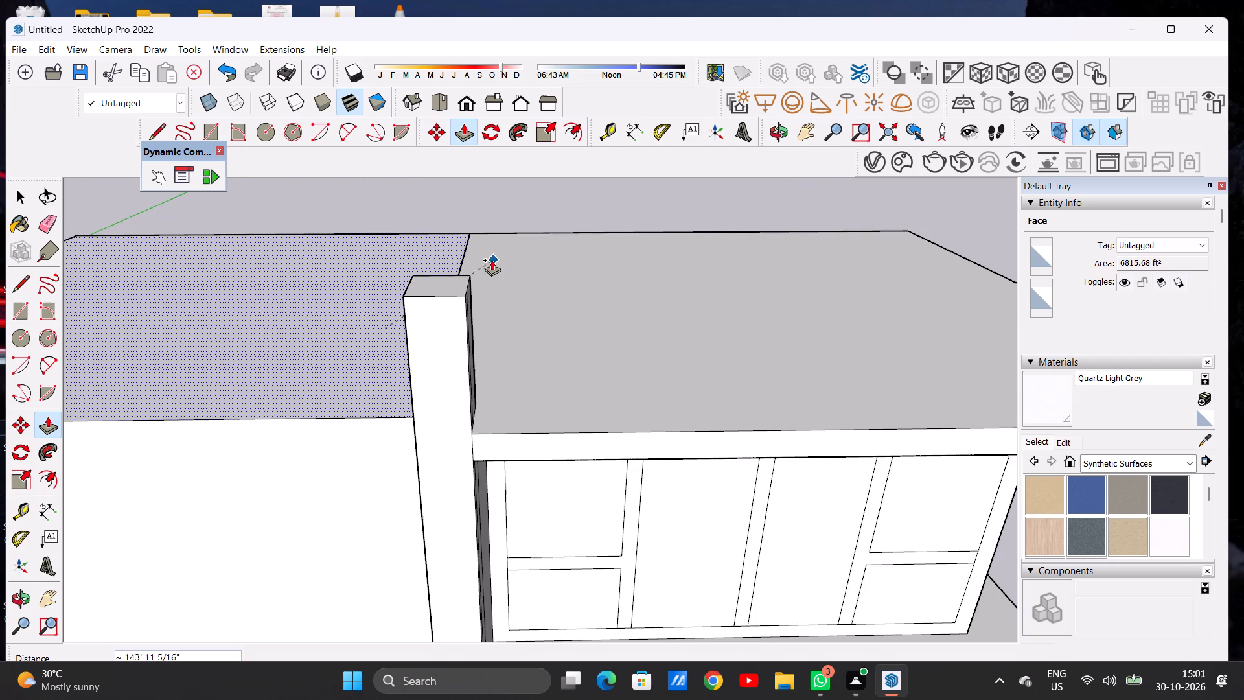
pyautogui.click(470, 242)
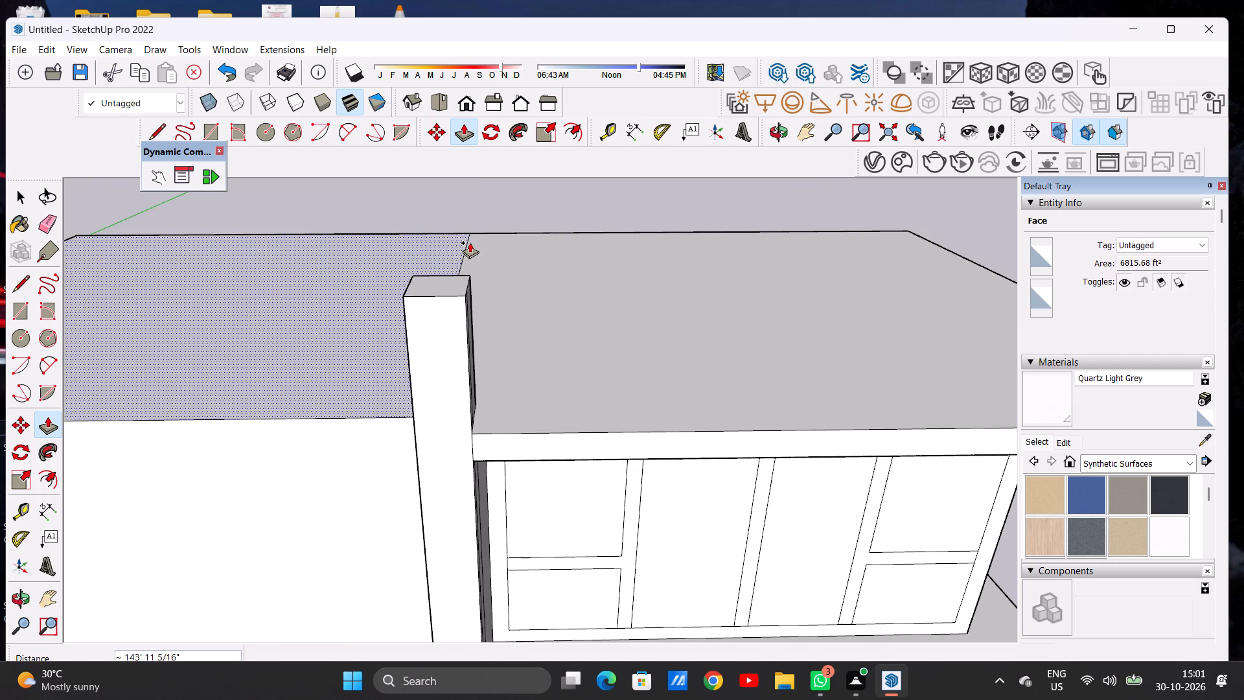
pyautogui.press('space')
# Examine the raised side wing's roof, front wall and outer side against the tower and dividing wall.
pyautogui.scroll(-8, 562, 373)
pyautogui.scroll(-8, 655, 339)
pyautogui.moveTo(555, 451); pyautogui.dragTo(555, 420, button='middle')
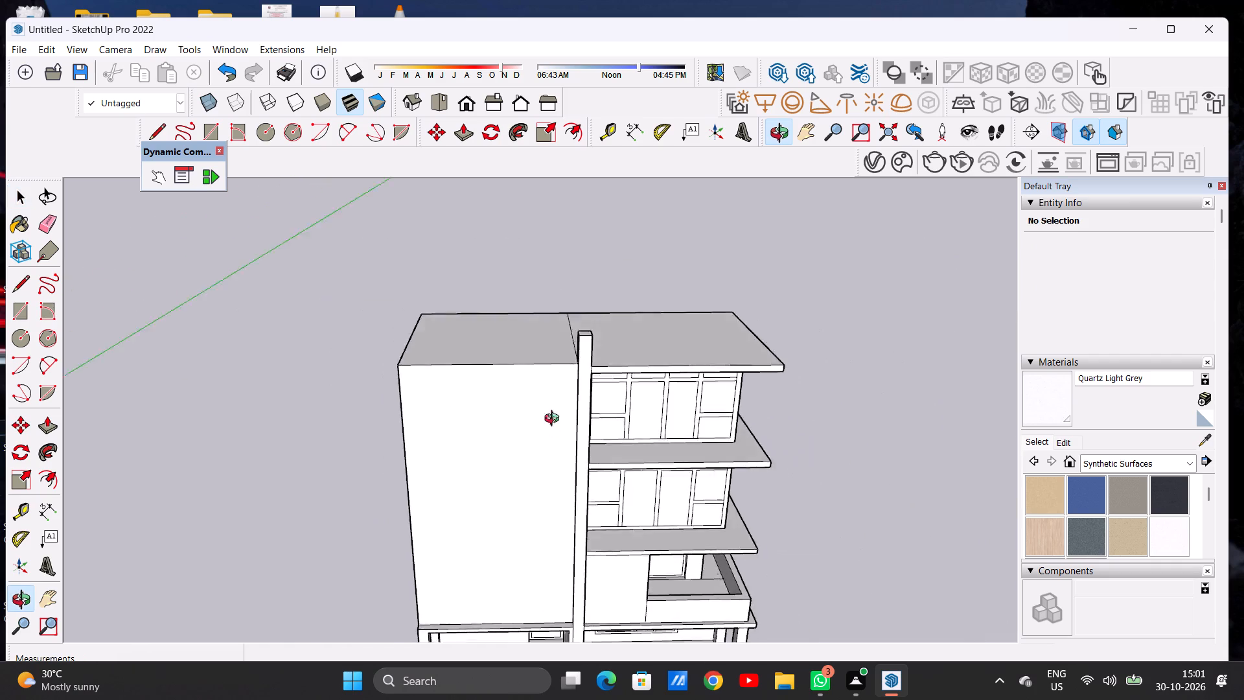
pyautogui.moveTo(555, 420); pyautogui.dragTo(565, 346, button='middle')
pyautogui.scroll(-12, 546, 375)
pyautogui.moveTo(536, 423); pyautogui.dragTo(529, 412, button='middle')
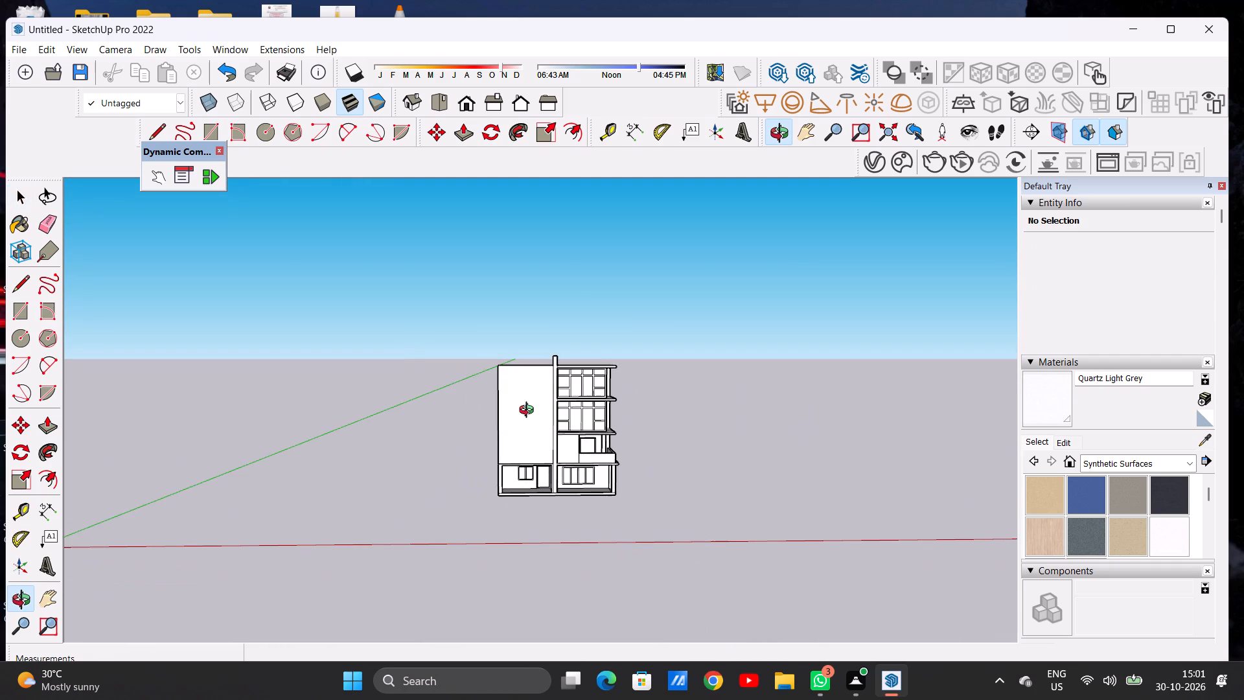
pyautogui.moveTo(529, 412); pyautogui.dragTo(532, 415, button='middle')
pyautogui.scroll(7, 549, 398)
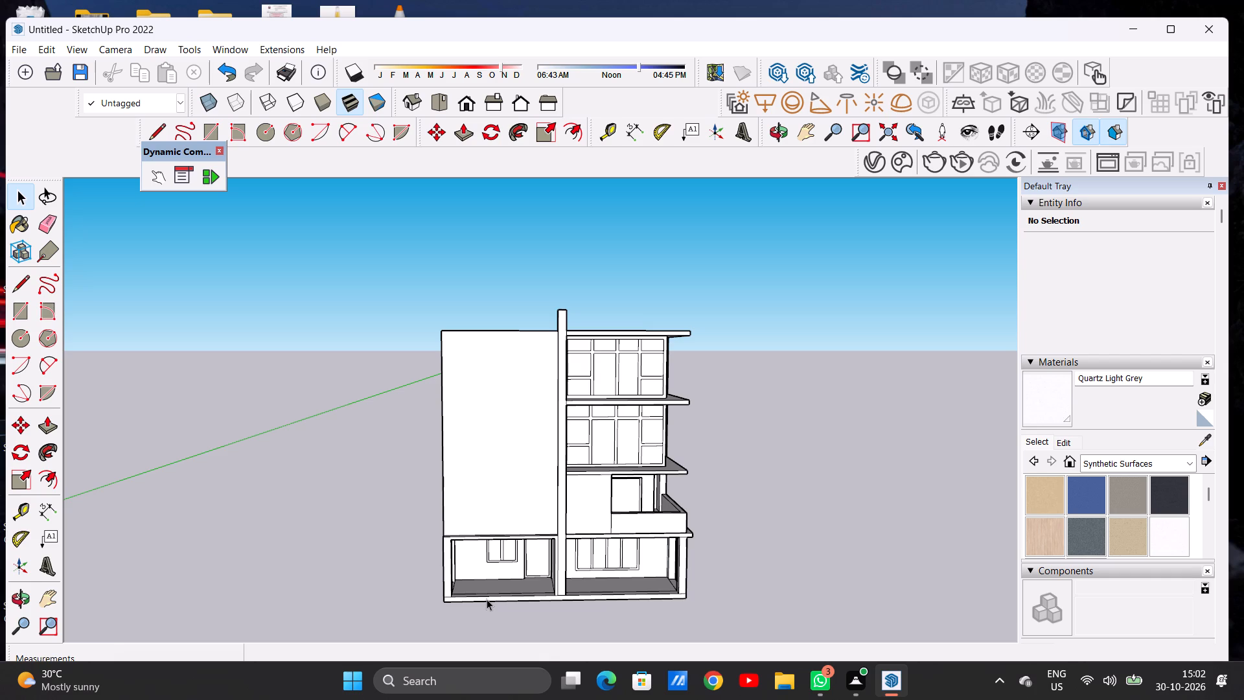
pyautogui.scroll(-5, 468, 456)
pyautogui.scroll(8, 498, 404)
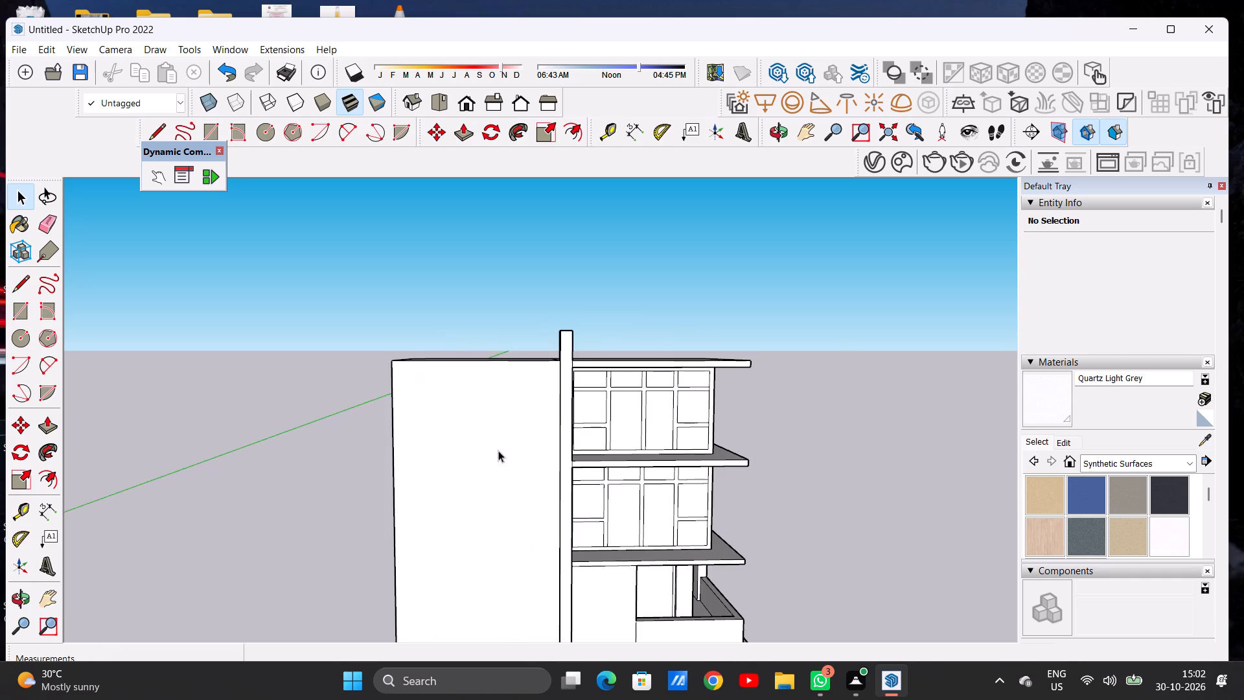
pyautogui.moveTo(457, 447); pyautogui.dragTo(446, 443, button='middle')
pyautogui.scroll(-11, 531, 442)
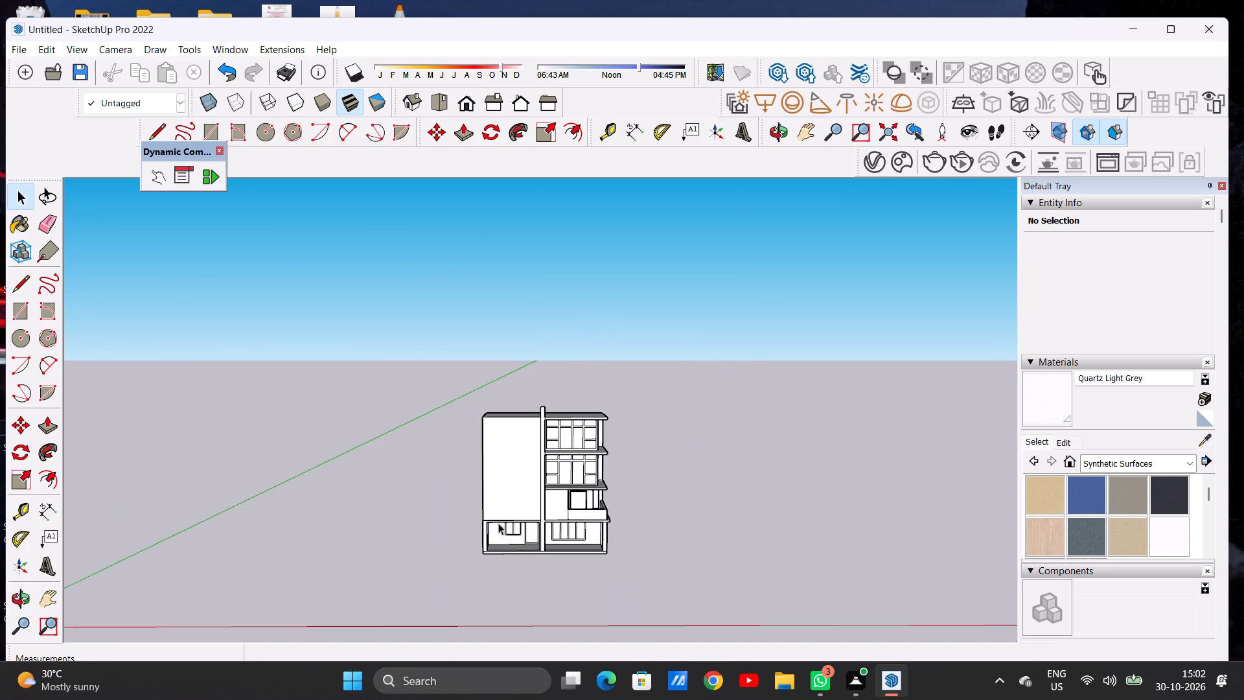
pyautogui.scroll(15, 498, 523)
pyautogui.moveTo(435, 510); pyautogui.dragTo(519, 509, button='middle')
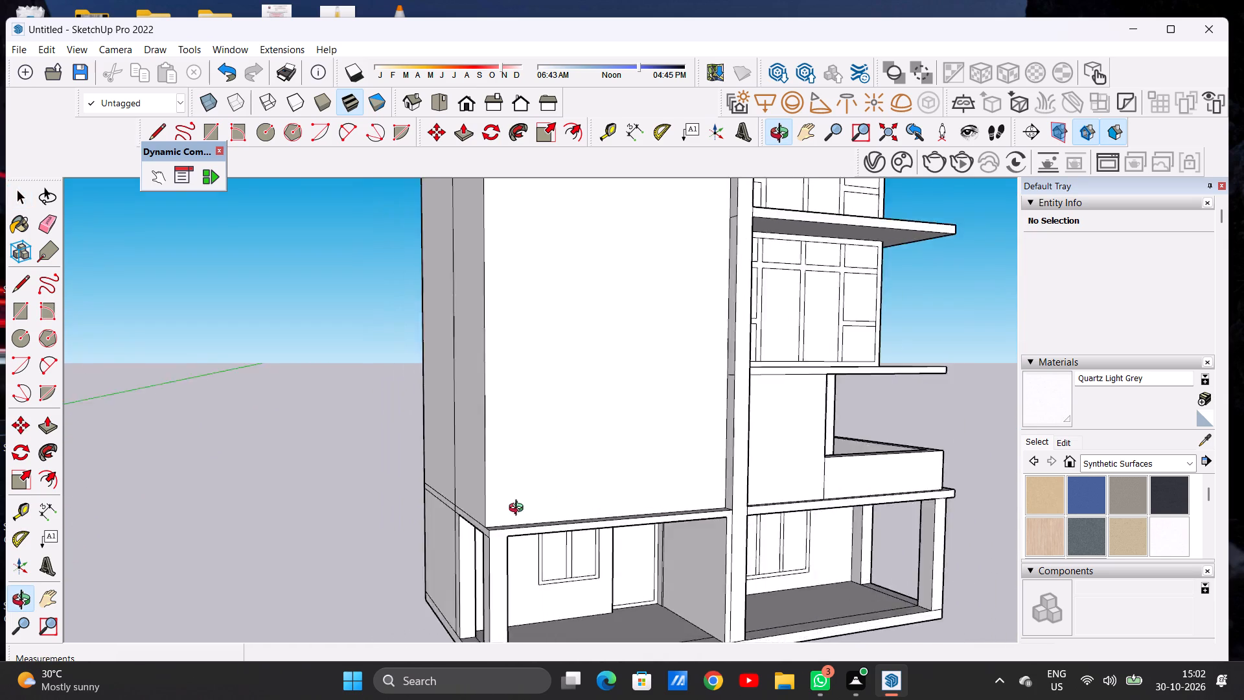
pyautogui.moveTo(519, 509); pyautogui.dragTo(423, 590, button='middle')
pyautogui.scroll(-12, 526, 514)
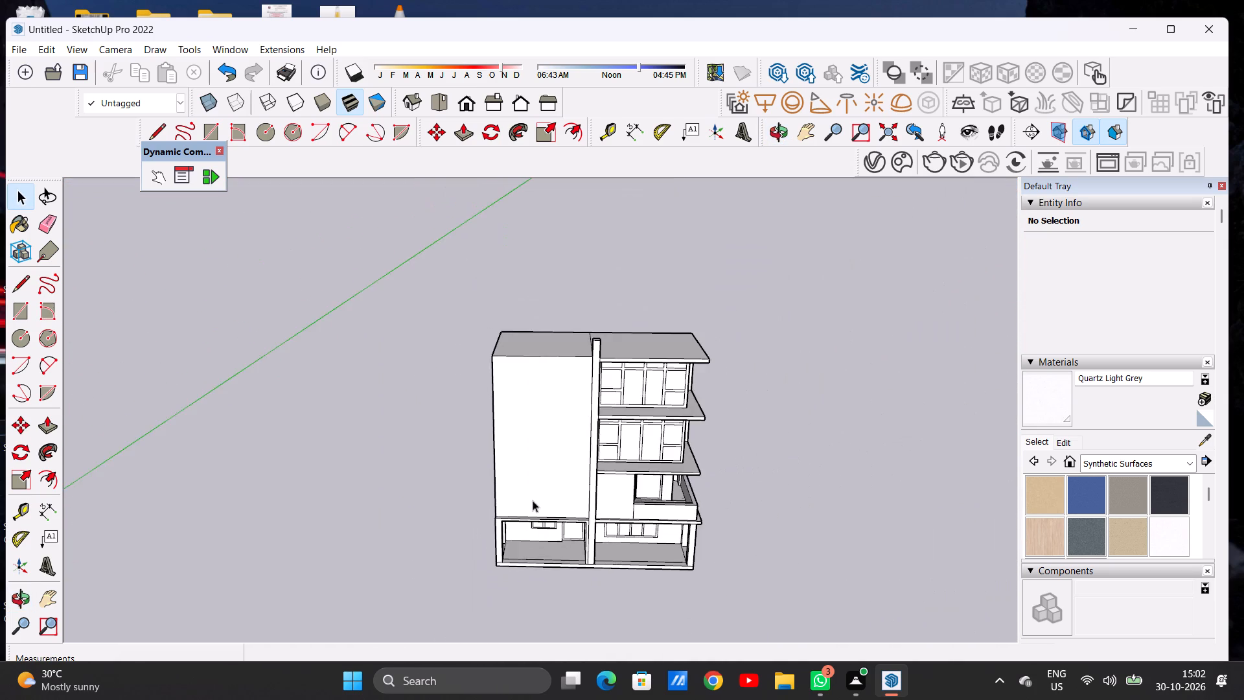
pyautogui.moveTo(533, 501); pyautogui.dragTo(552, 438, button='middle')
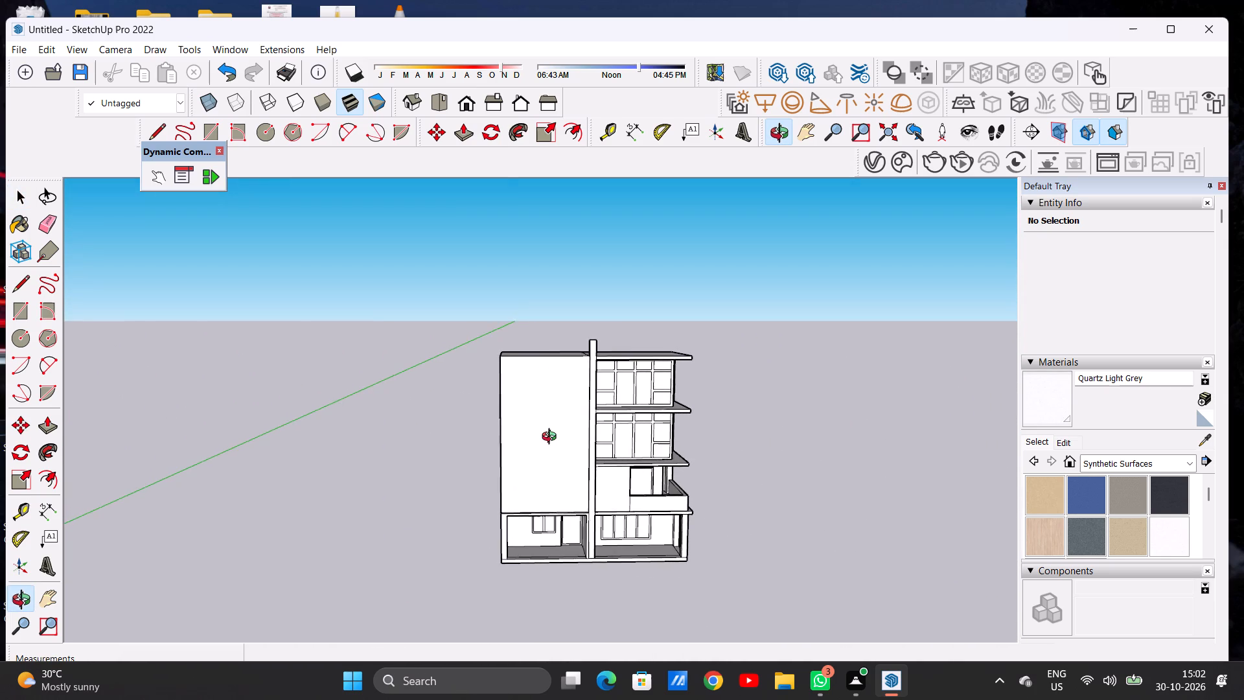
pyautogui.moveTo(552, 438); pyautogui.dragTo(549, 441, button='middle')
pyautogui.scroll(3, 550, 441)
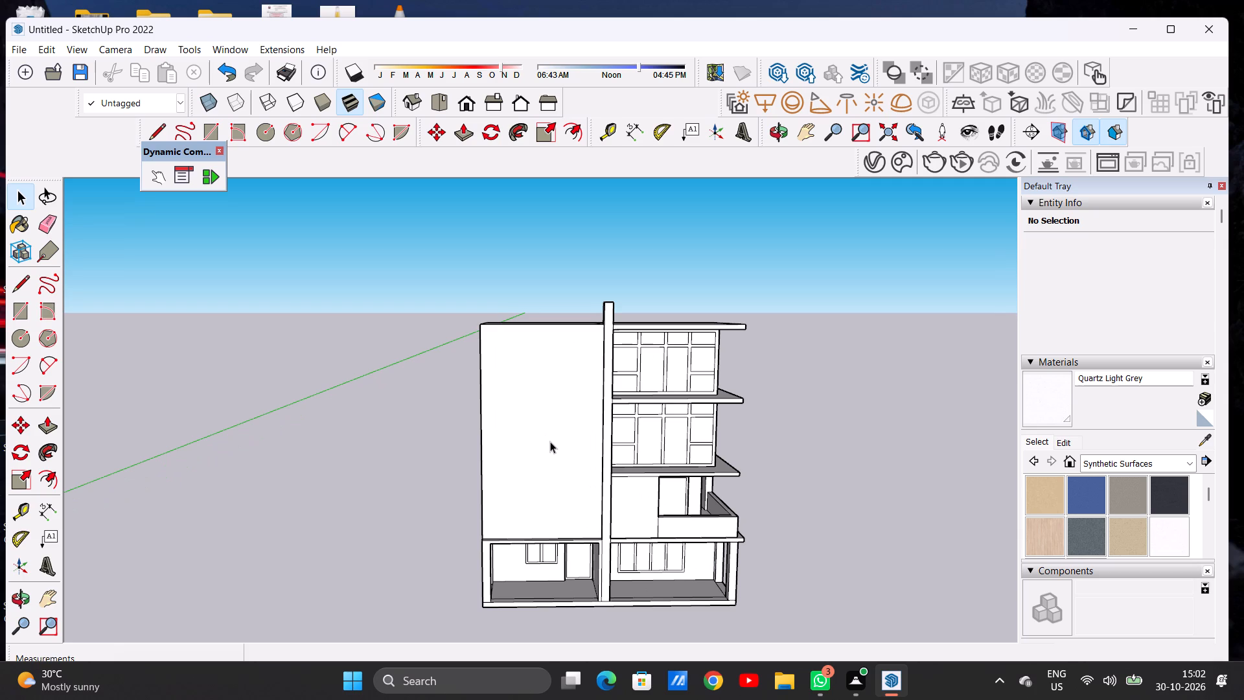
pyautogui.scroll(-4, 477, 480)
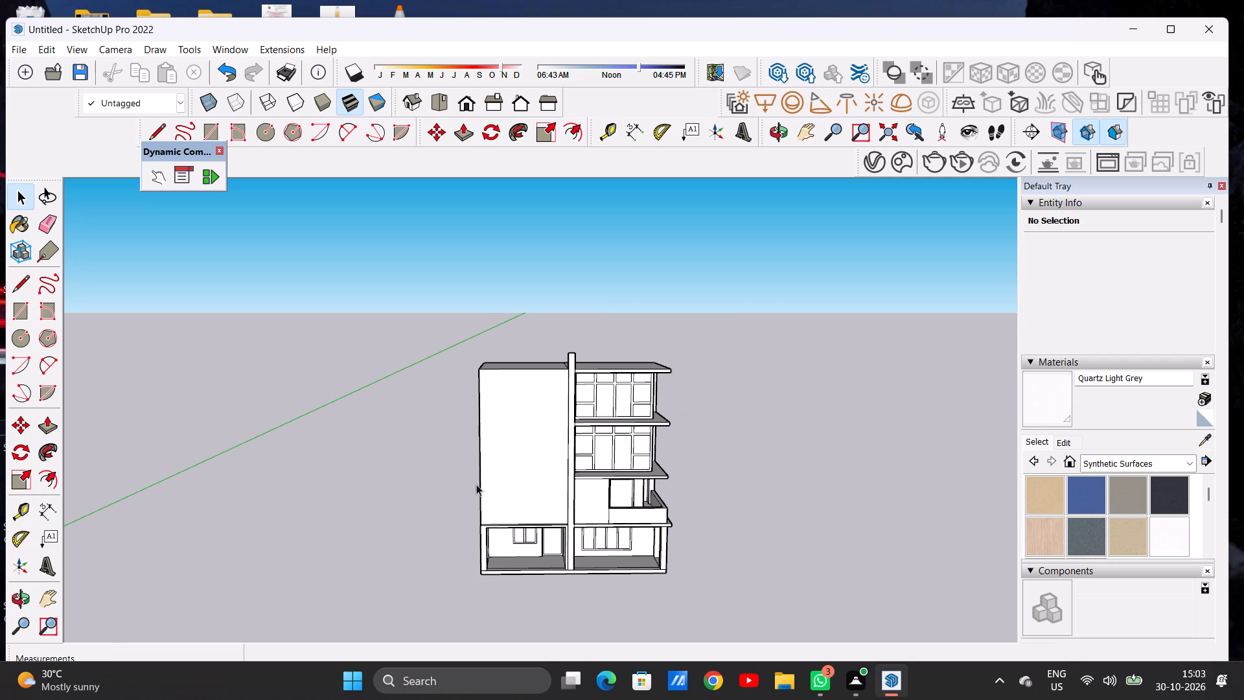
# Examine the whole house from below, the side and the front, focusing on the side wing's blank front wall above the ground floor.
pyautogui.scroll(-10, 468, 487)
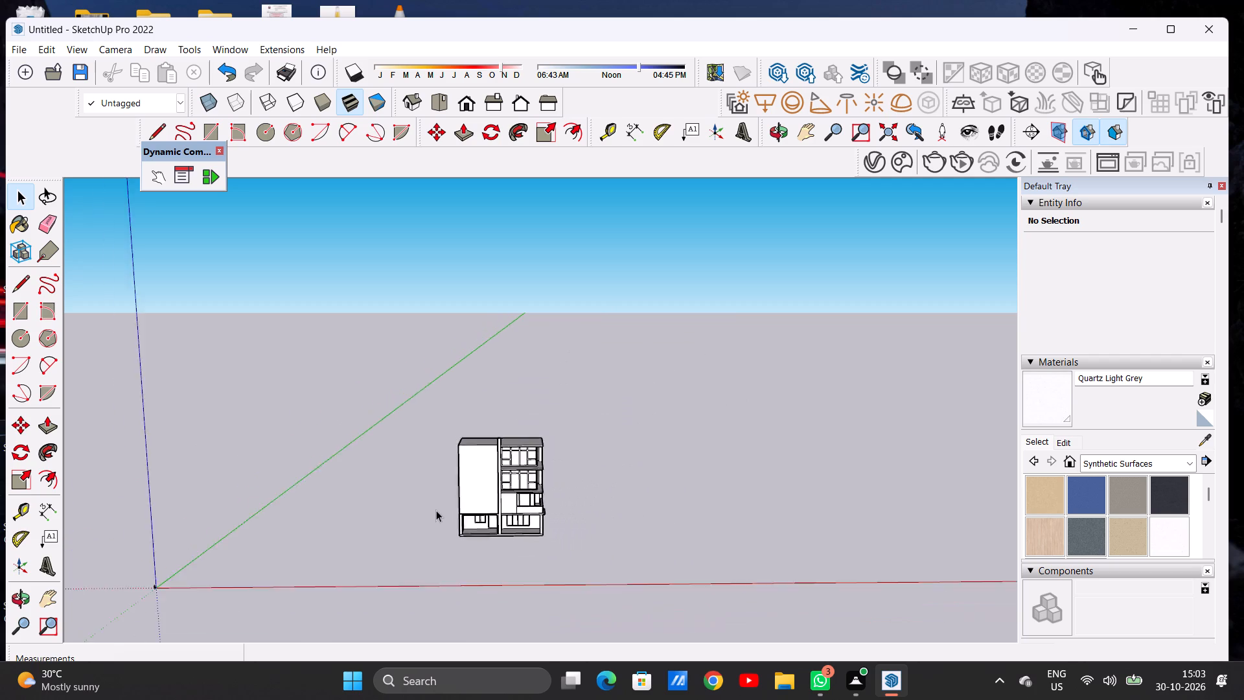
pyautogui.scroll(-4, 436, 510)
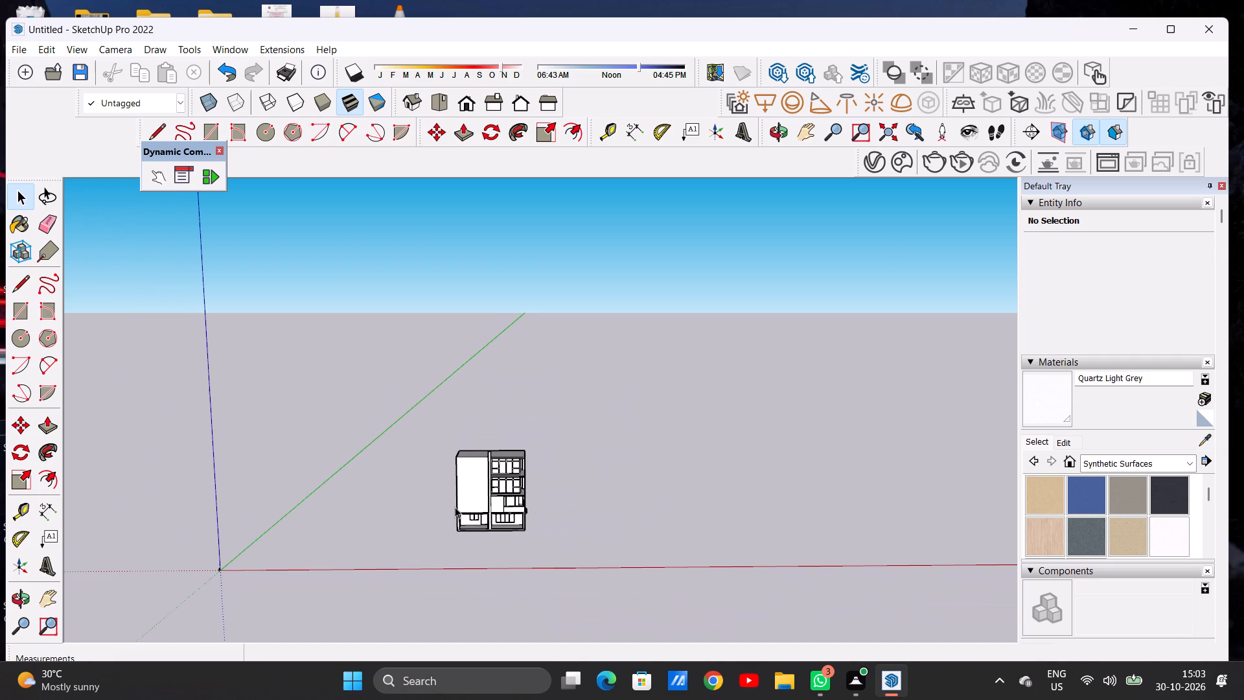
pyautogui.scroll(2, 478, 519)
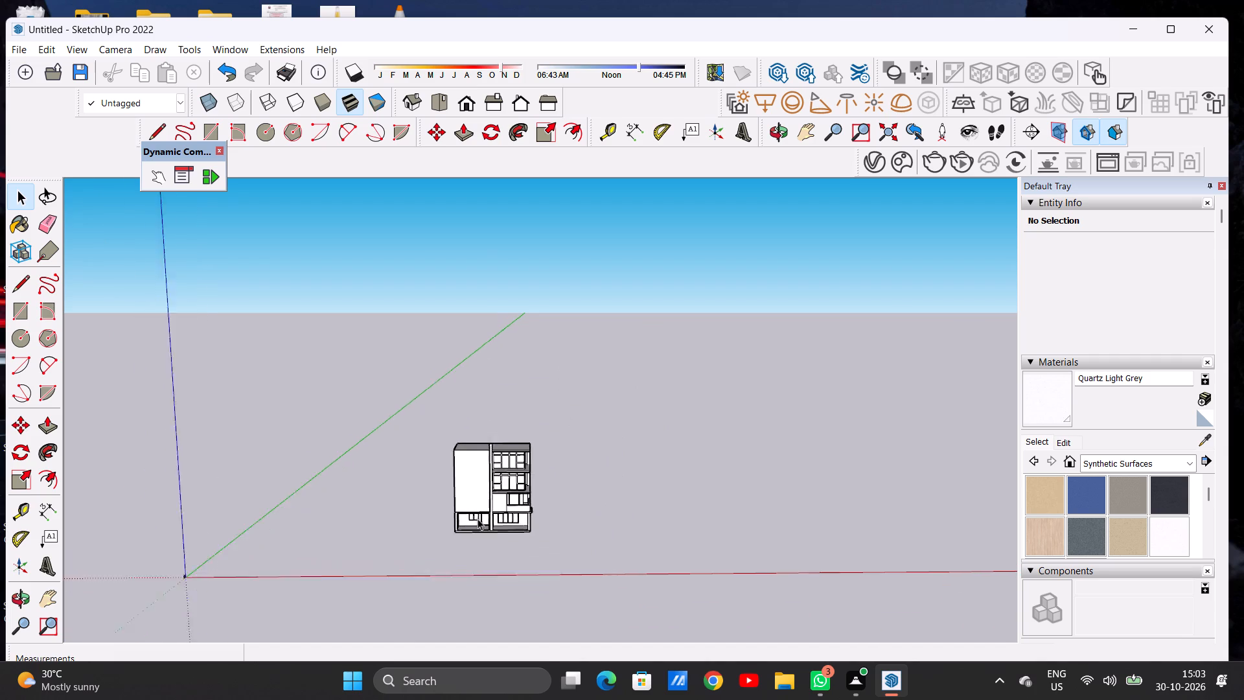
pyautogui.scroll(8, 478, 519)
pyautogui.moveTo(478, 485); pyautogui.dragTo(489, 355, button='middle')
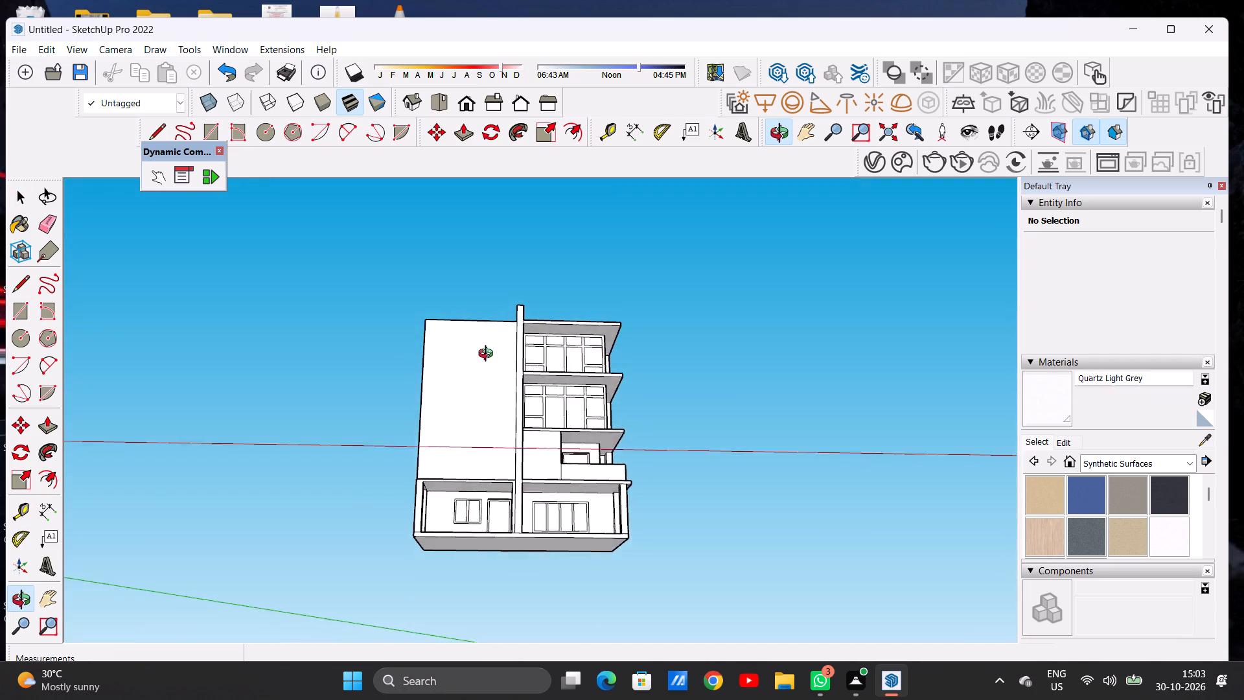
pyautogui.moveTo(489, 355); pyautogui.dragTo(469, 482, button='middle')
pyautogui.moveTo(467, 462); pyautogui.dragTo(599, 460, button='middle')
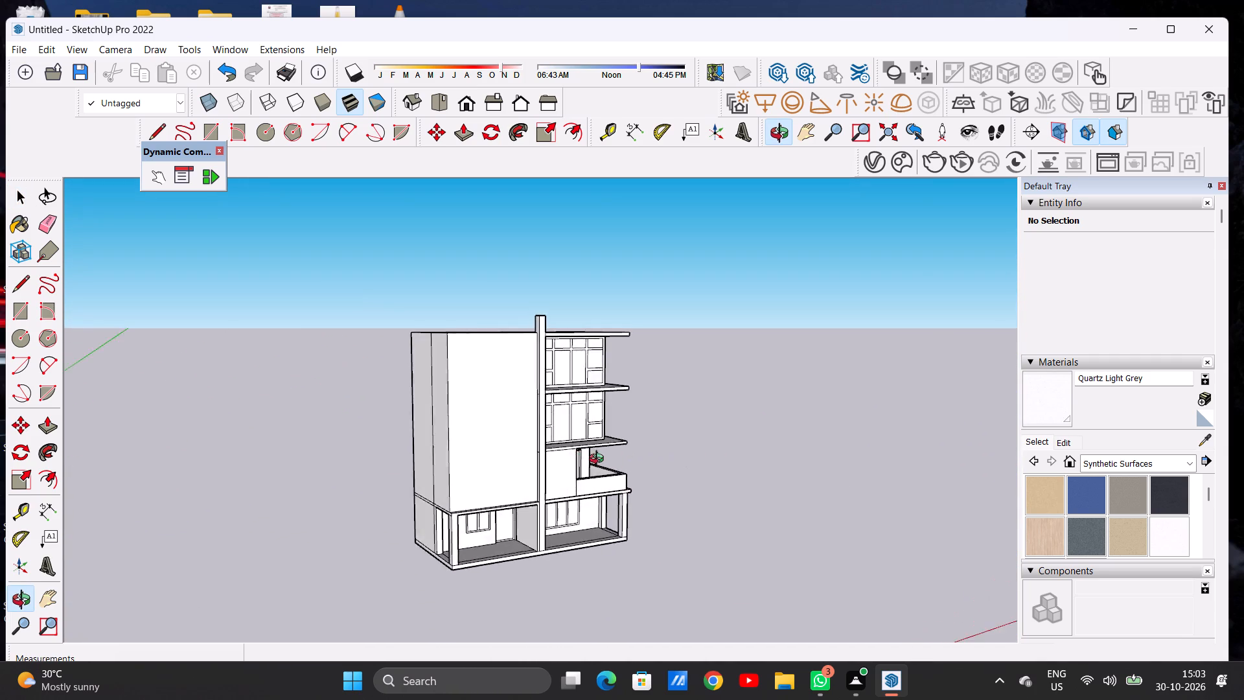
pyautogui.moveTo(599, 460); pyautogui.dragTo(454, 428, button='middle')
pyautogui.moveTo(454, 427); pyautogui.dragTo(461, 463, button='middle')
pyautogui.moveTo(460, 451); pyautogui.dragTo(460, 455, button='middle')
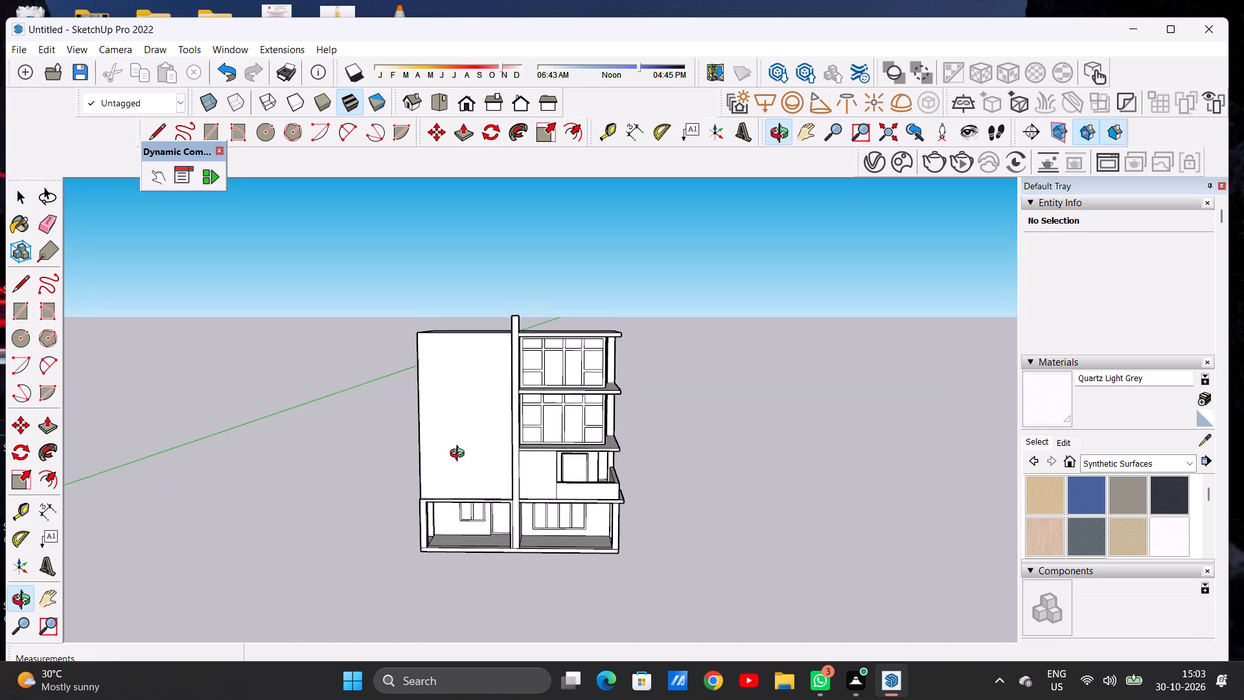
pyautogui.moveTo(460, 455); pyautogui.dragTo(460, 461, button='middle')
pyautogui.scroll(11, 464, 460)
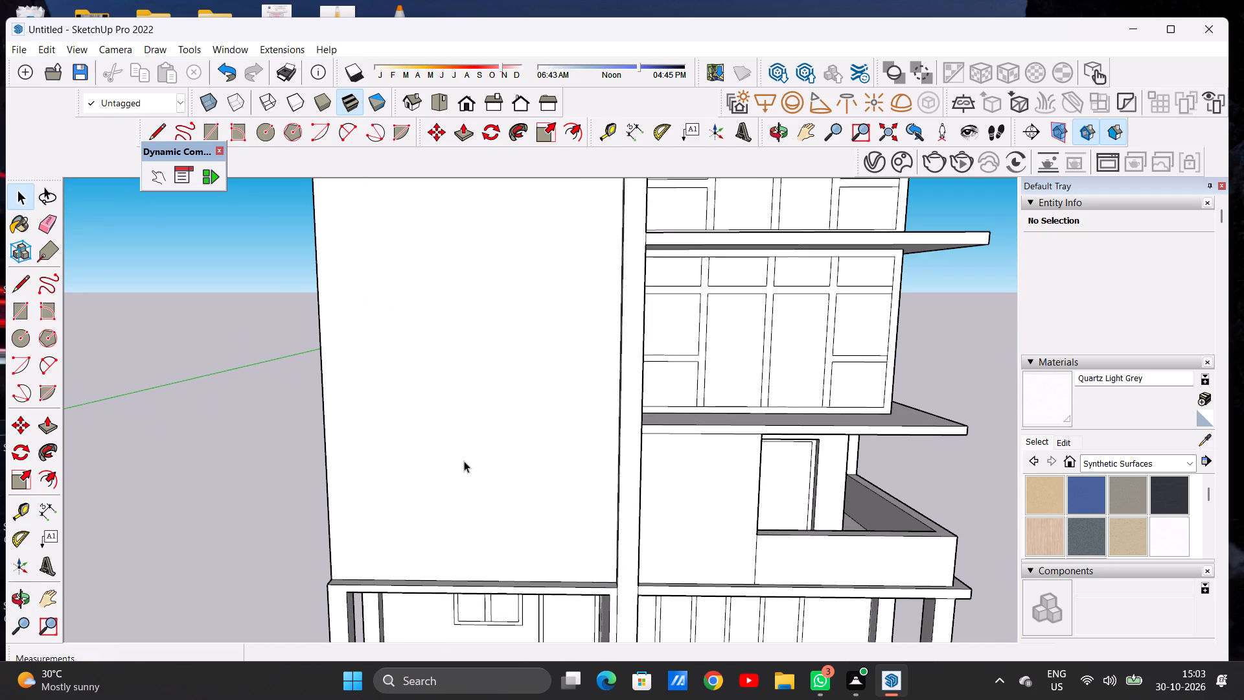
pyautogui.scroll(1, 464, 461)
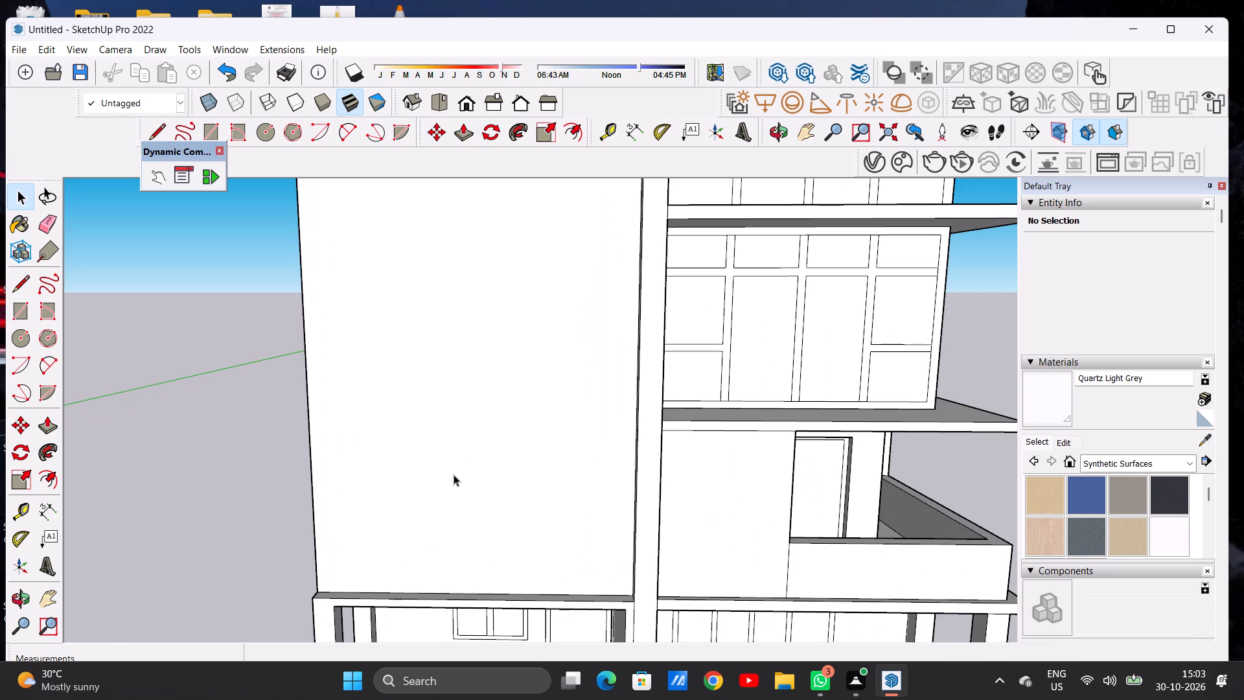
pyautogui.scroll(-6, 420, 460)
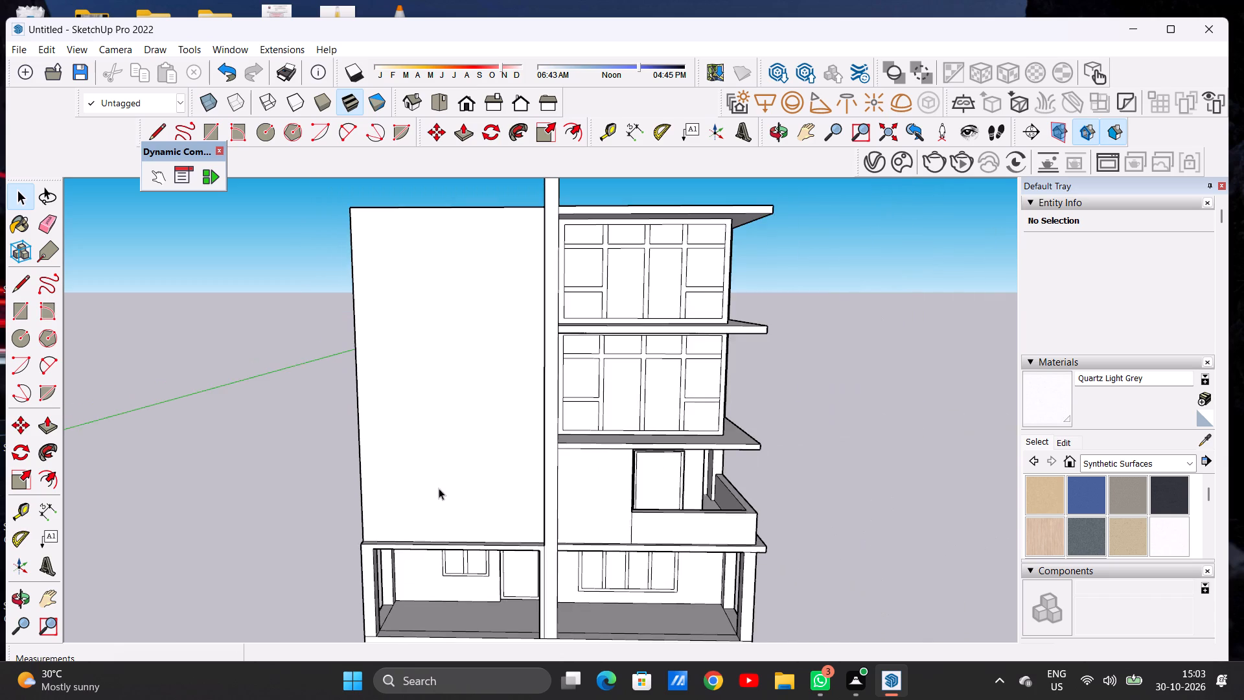
pyautogui.moveTo(439, 492); pyautogui.dragTo(456, 485, button='middle')
pyautogui.scroll(-2, 463, 496)
pyautogui.scroll(1, 464, 497)
pyautogui.scroll(-6, 464, 497)
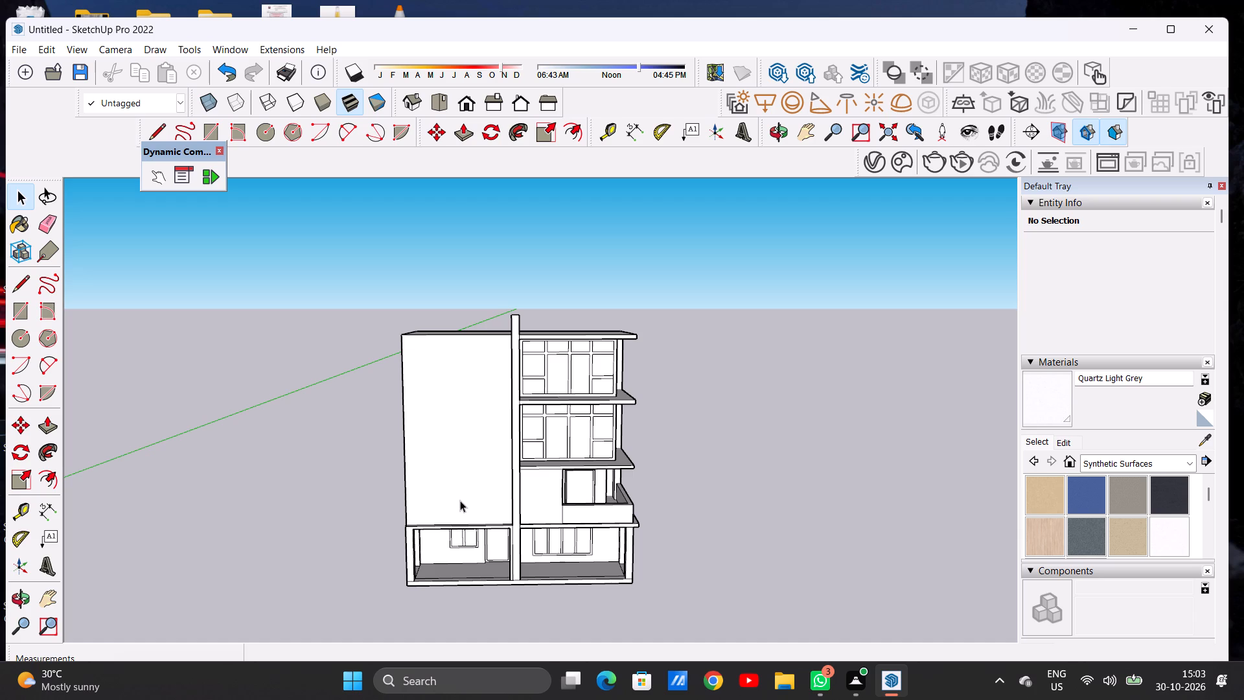
pyautogui.scroll(-6, 413, 484)
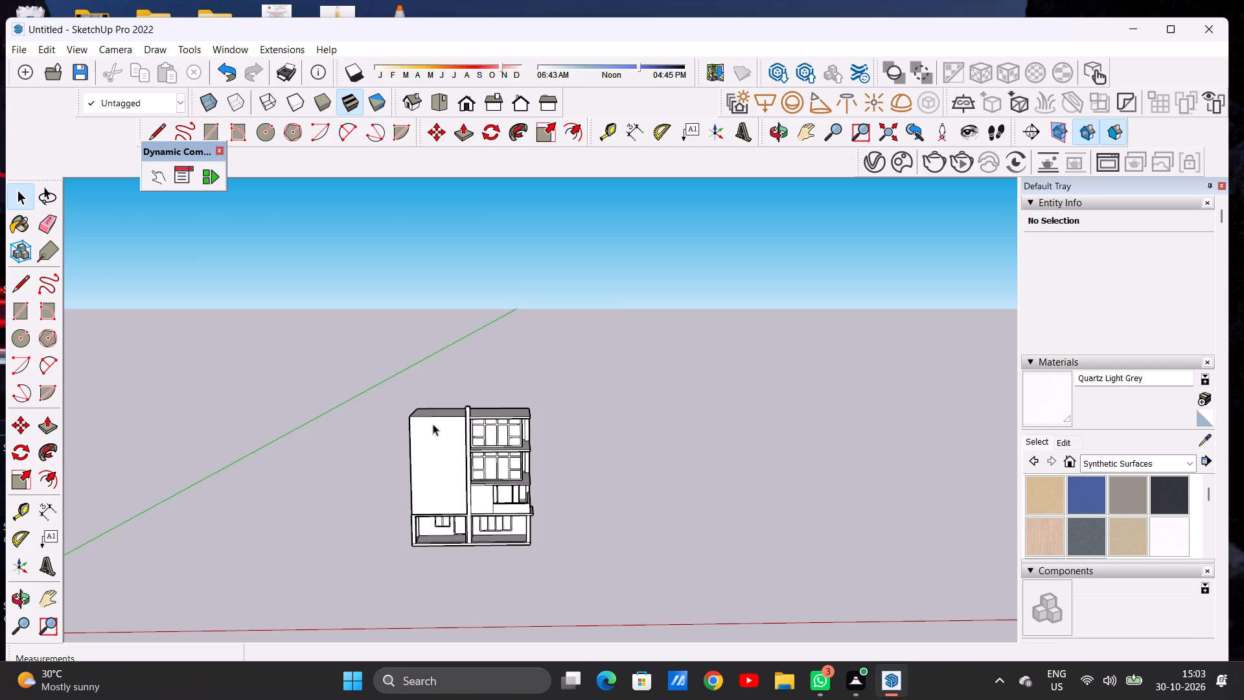
pyautogui.scroll(1, 433, 403)
pyautogui.scroll(-1, 433, 403)
pyautogui.scroll(9, 433, 403)
pyautogui.moveTo(444, 425); pyautogui.dragTo(470, 390, button='middle')
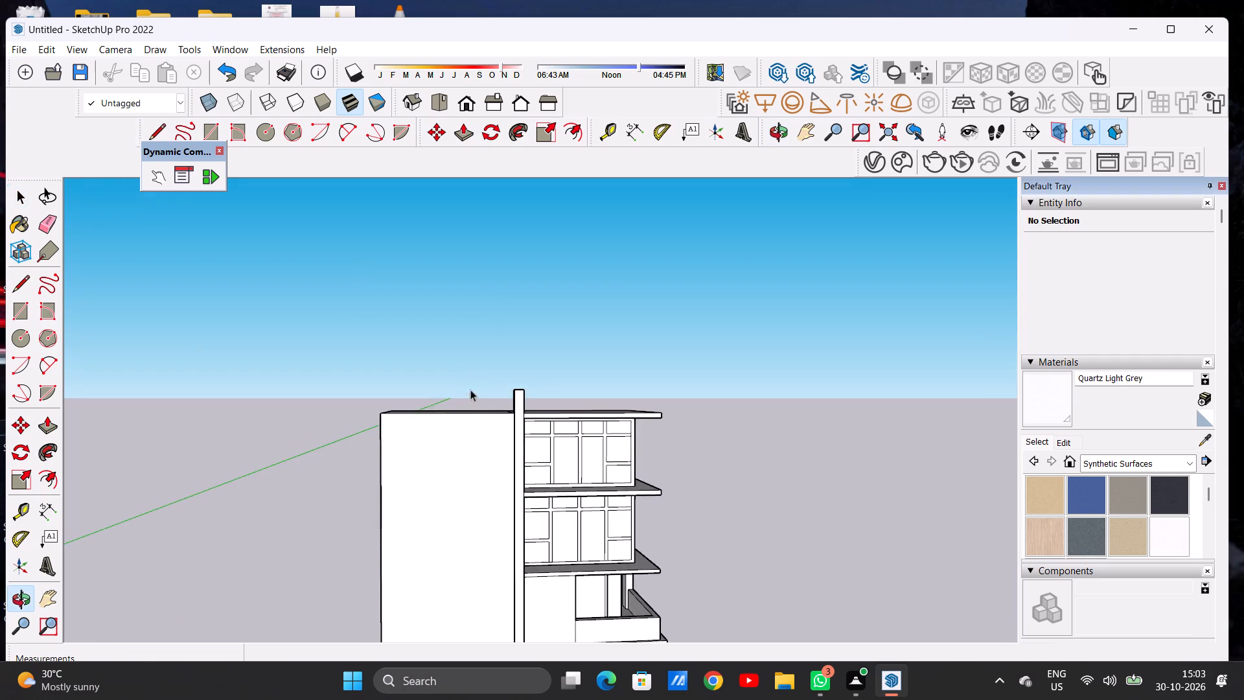
pyautogui.scroll(-12, 472, 402)
pyautogui.scroll(11, 481, 498)
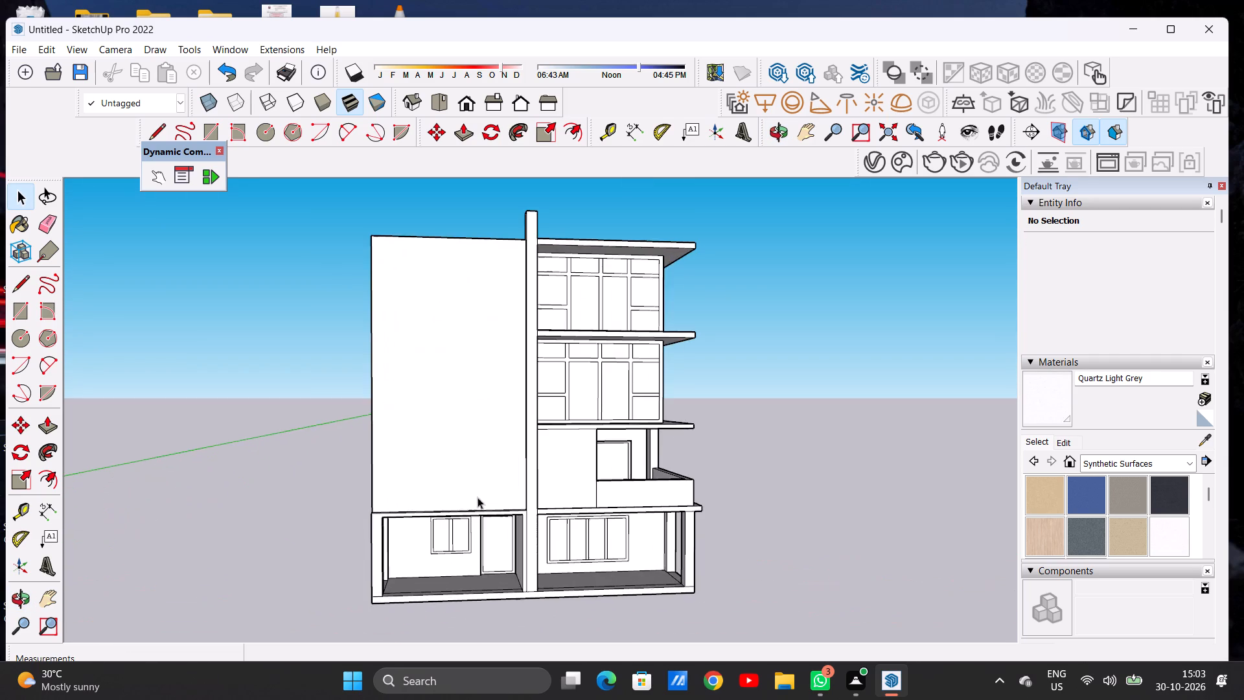
pyautogui.moveTo(473, 484); pyautogui.dragTo(434, 500, button='middle')
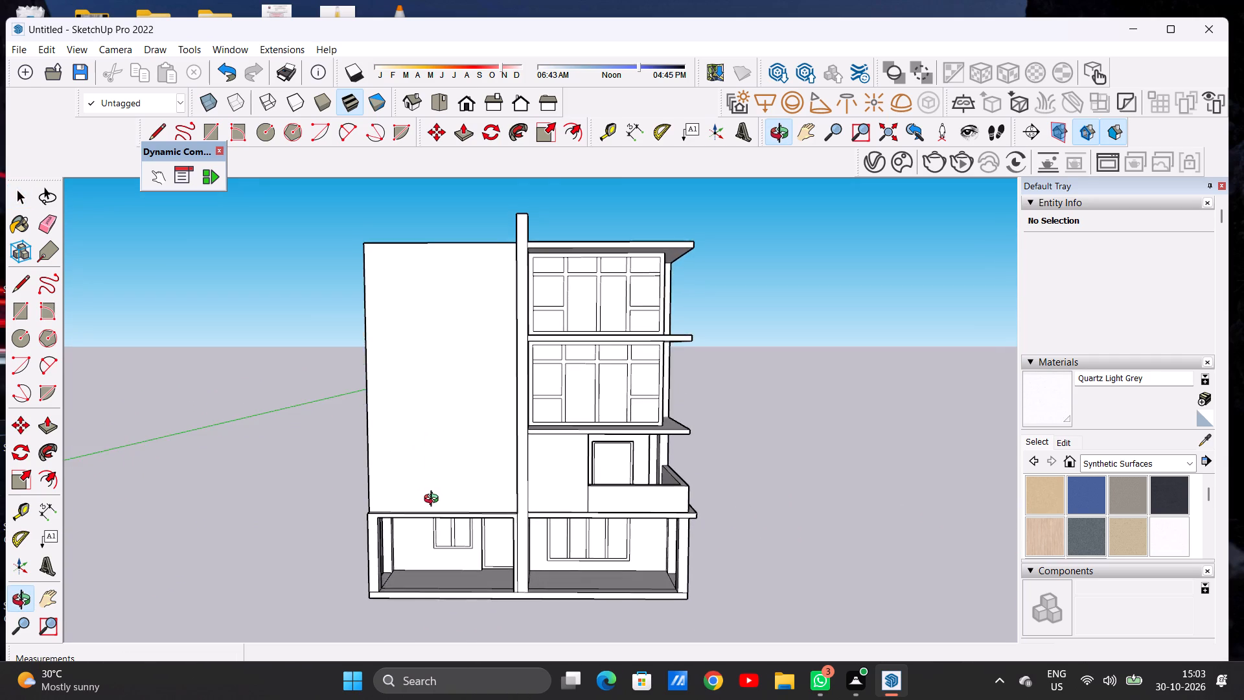
pyautogui.moveTo(434, 500); pyautogui.dragTo(437, 528, button='middle')
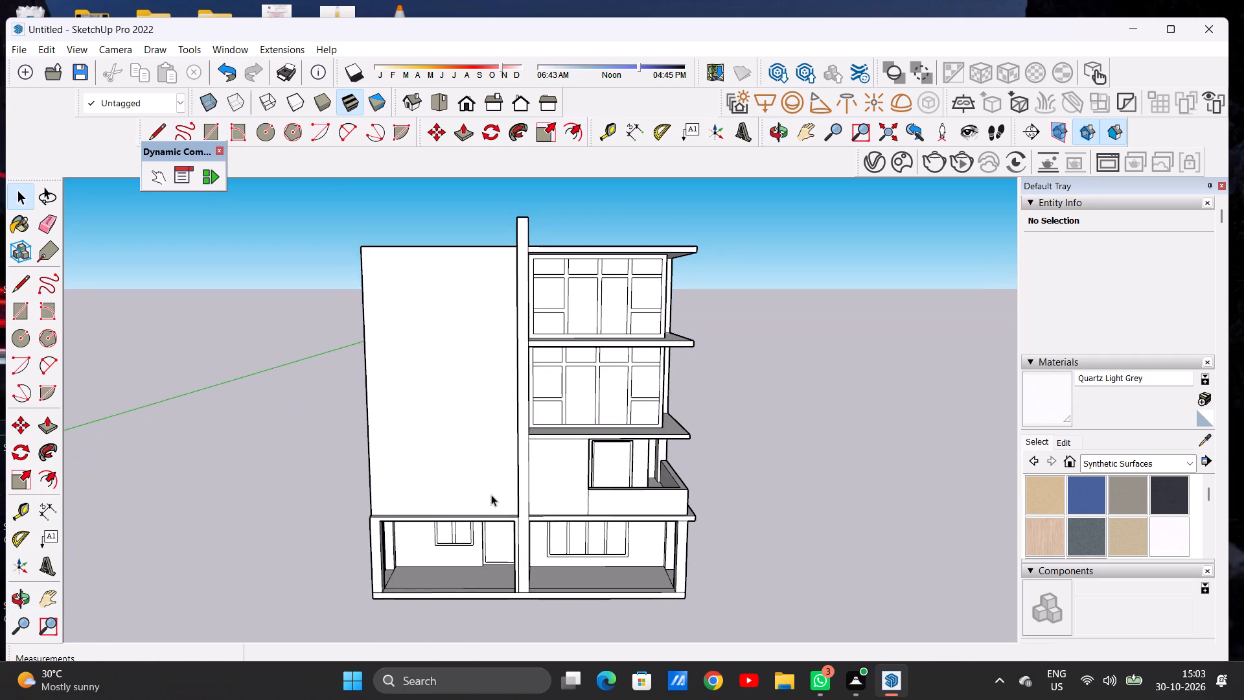
pyautogui.scroll(-4, 500, 502)
pyautogui.scroll(5, 462, 445)
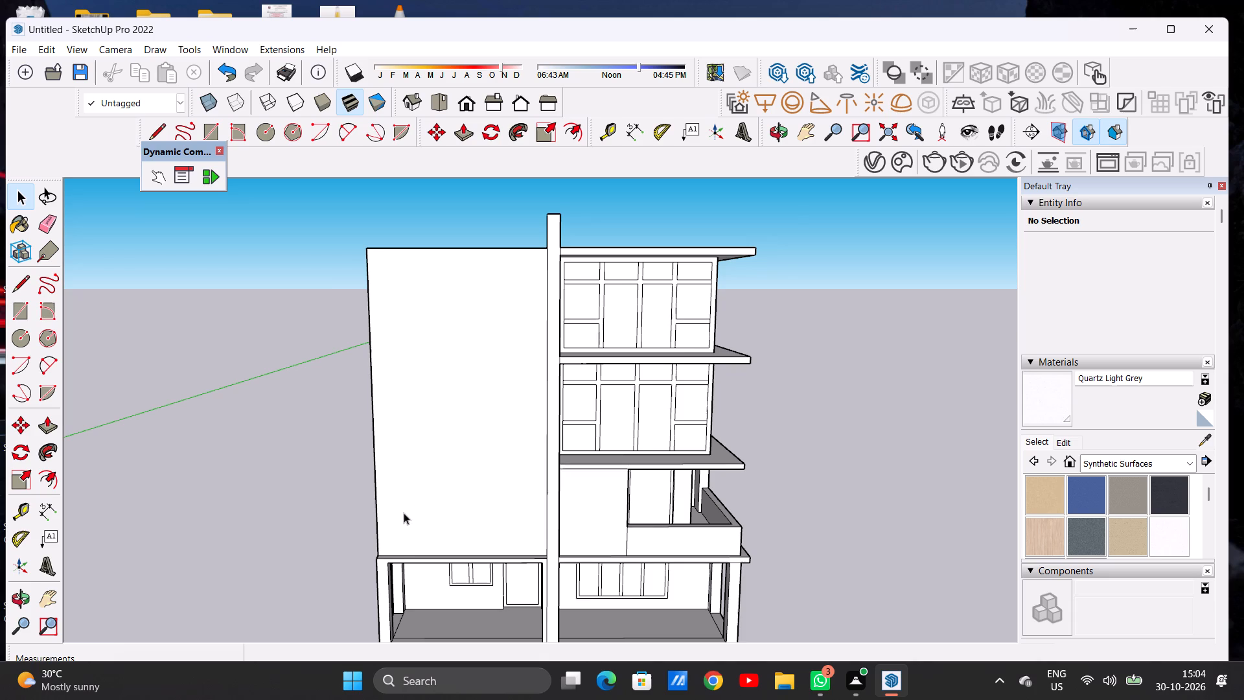
pyautogui.scroll(2, 404, 513)
pyautogui.moveTo(416, 519); pyautogui.dragTo(414, 498, button='middle')
# Draw a window rectangle about 36' 10" by 28' 7" on the upper part of the side wing's blank front wall.
pyautogui.press('r')
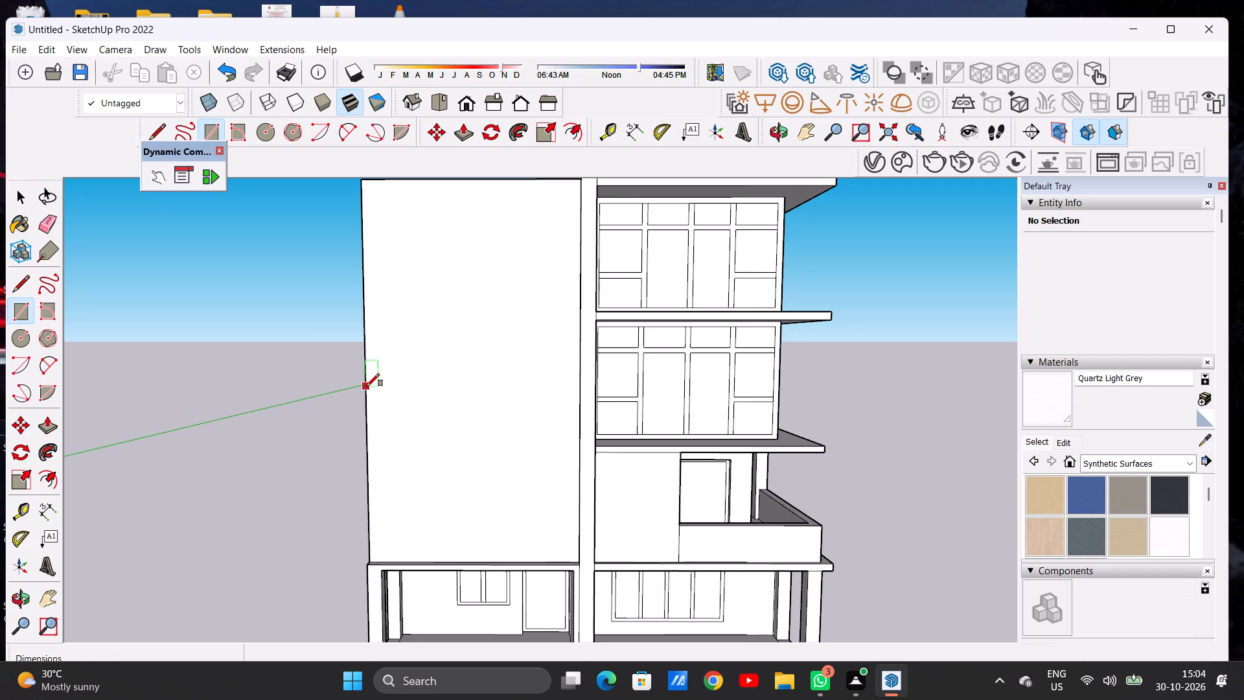
pyautogui.press('space')
pyautogui.scroll(-4, 391, 445)
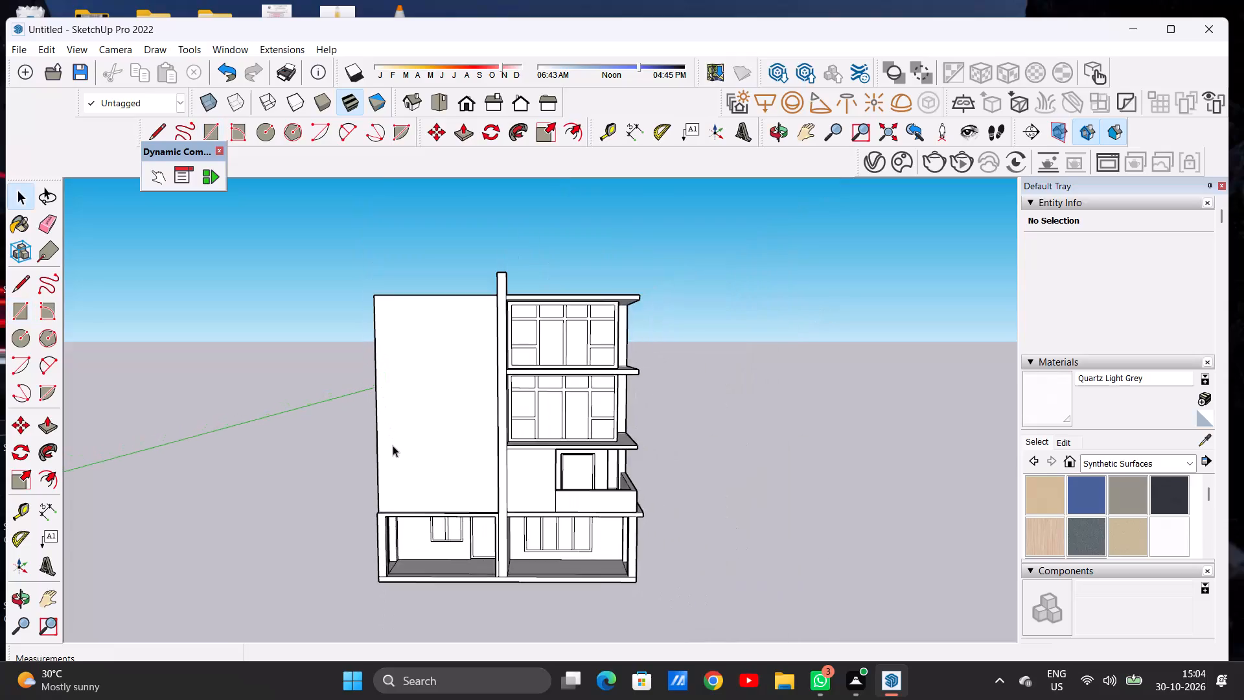
pyautogui.scroll(-5, 393, 445)
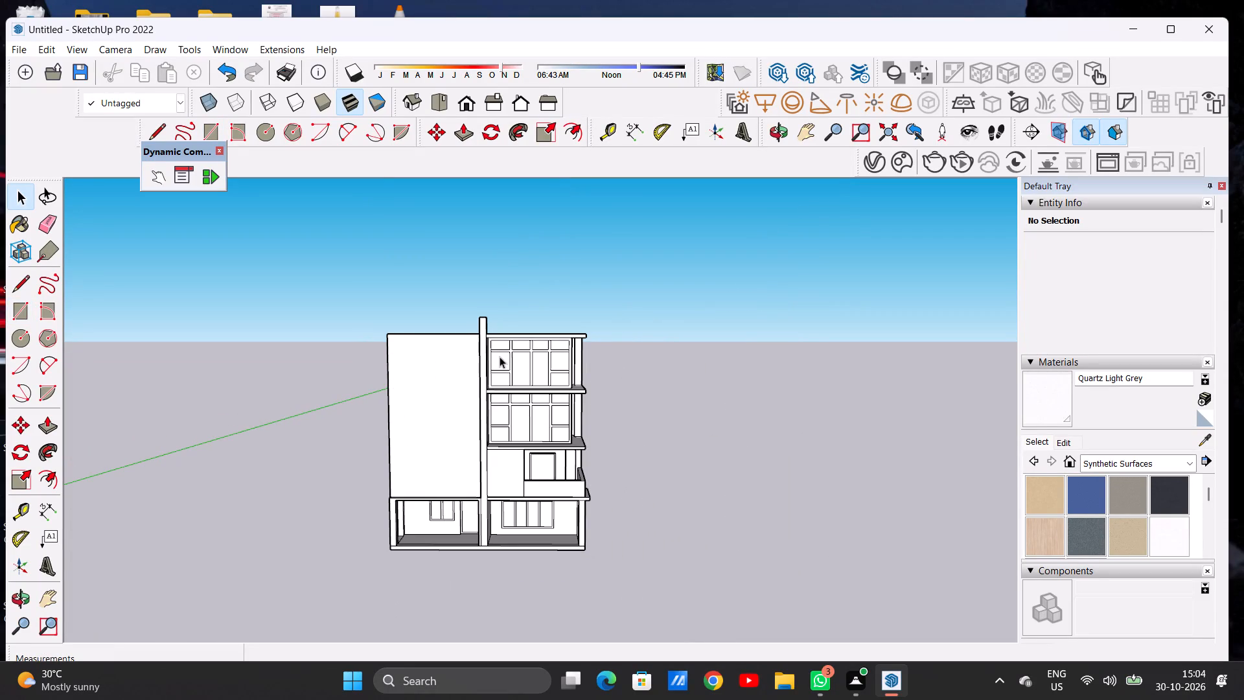
pyautogui.scroll(6, 417, 356)
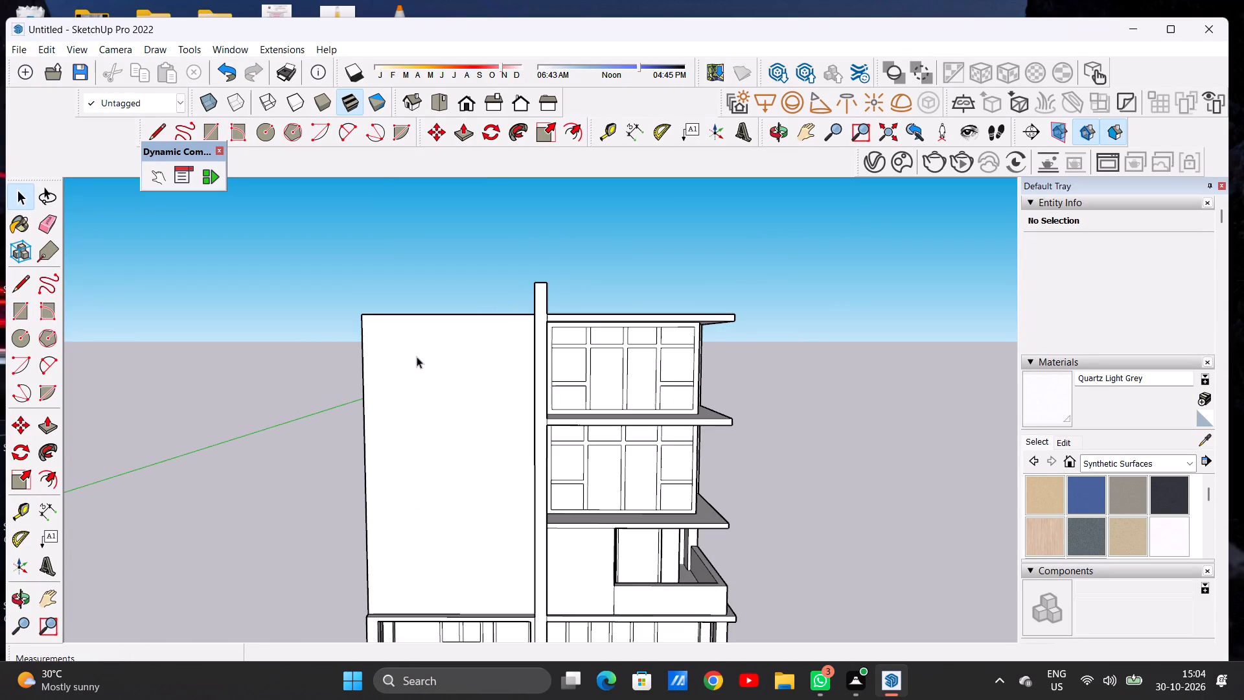
pyautogui.press('r')
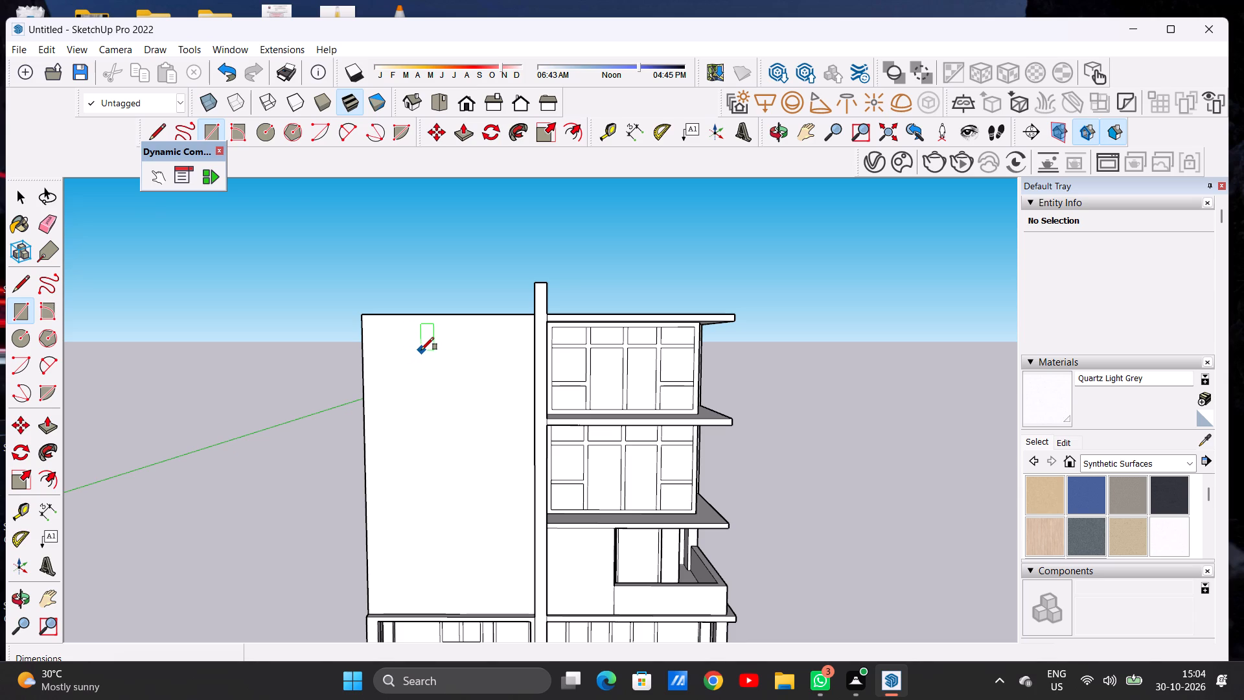
pyautogui.click(417, 350)
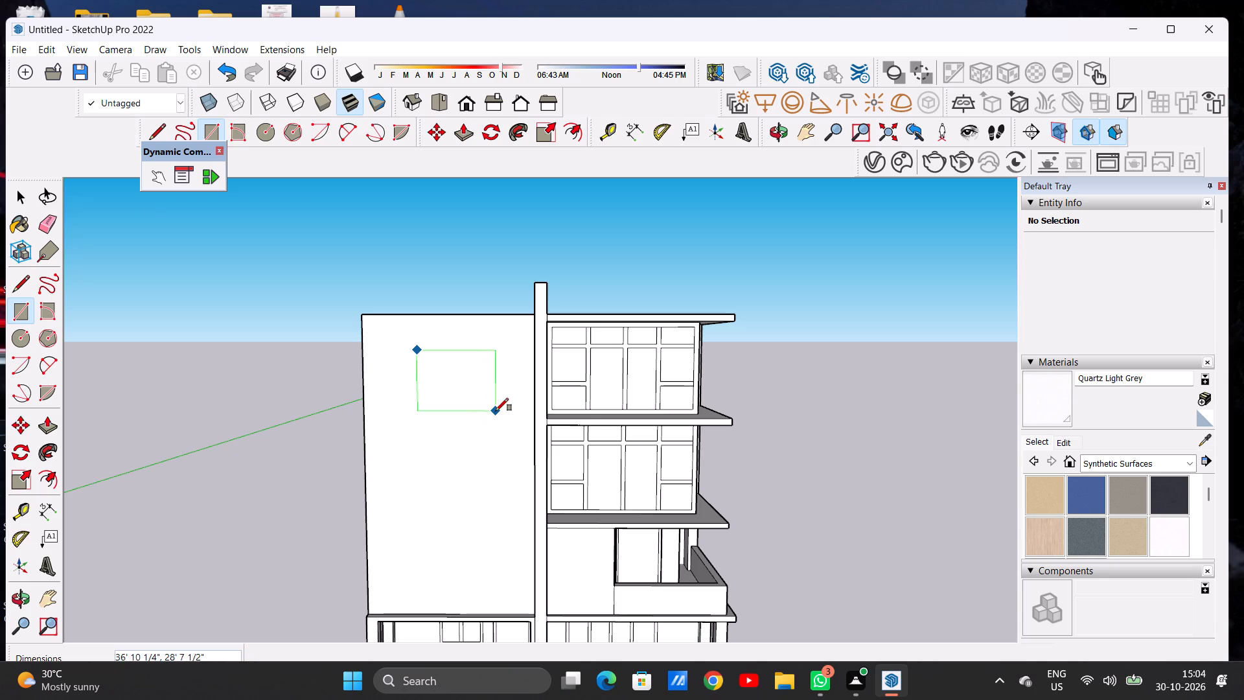
pyautogui.click(496, 411)
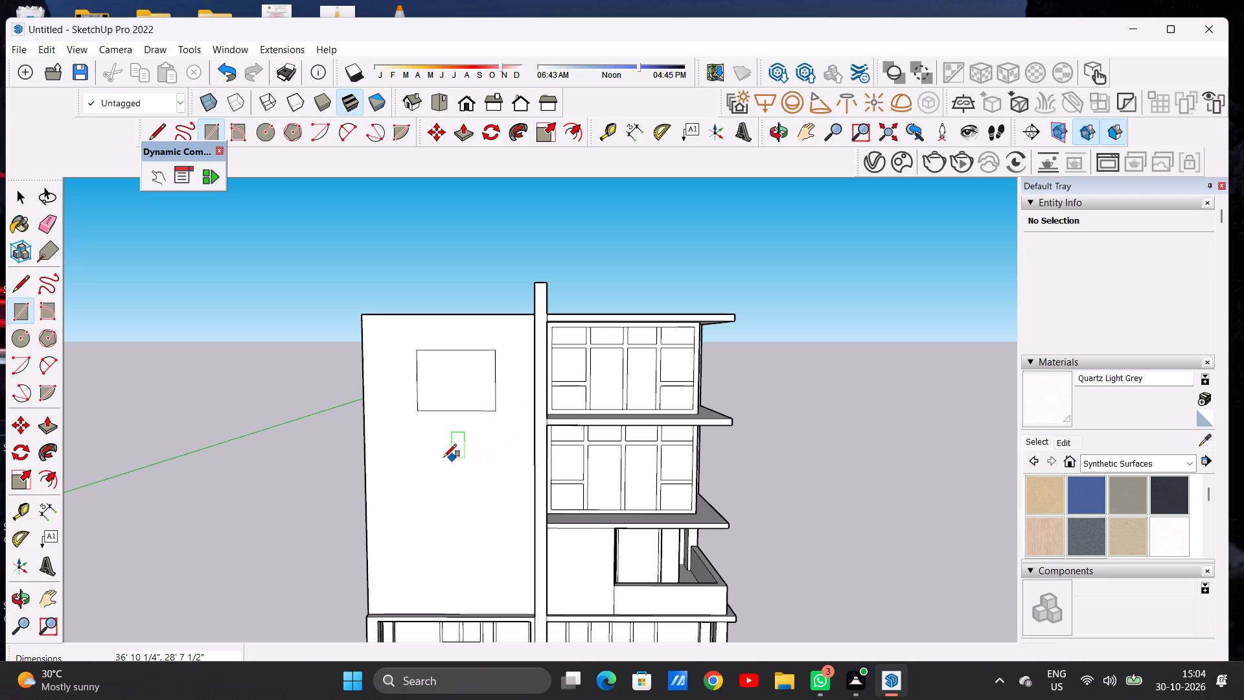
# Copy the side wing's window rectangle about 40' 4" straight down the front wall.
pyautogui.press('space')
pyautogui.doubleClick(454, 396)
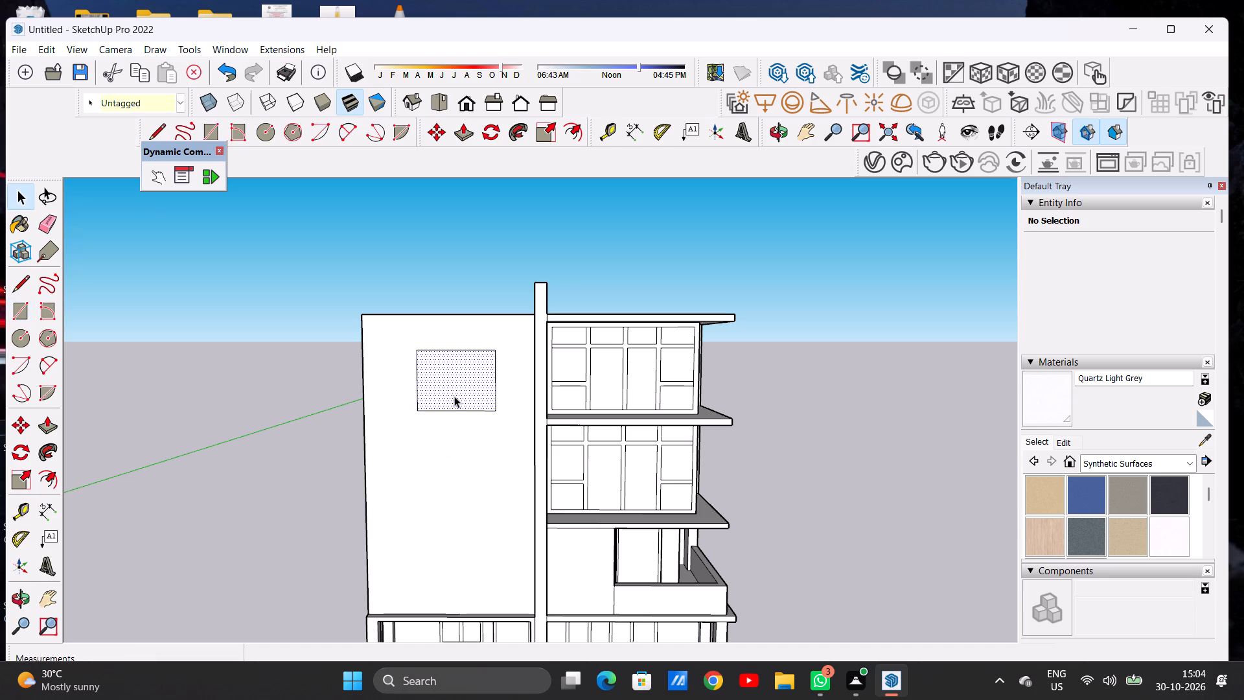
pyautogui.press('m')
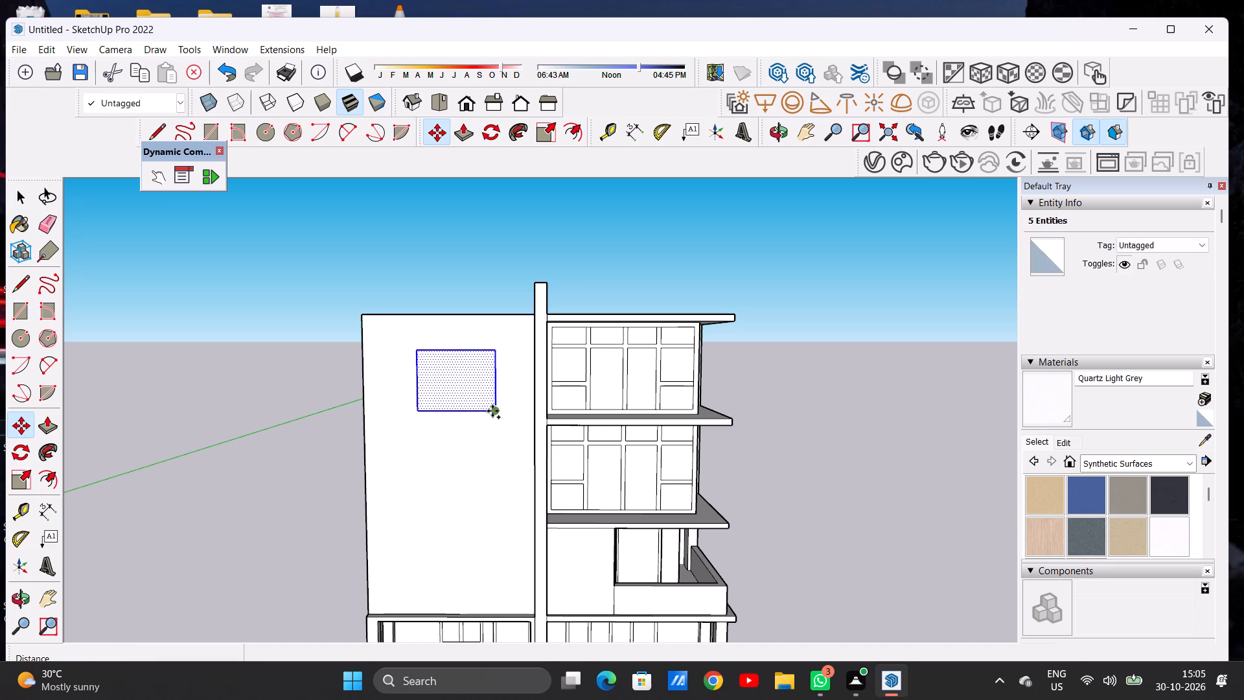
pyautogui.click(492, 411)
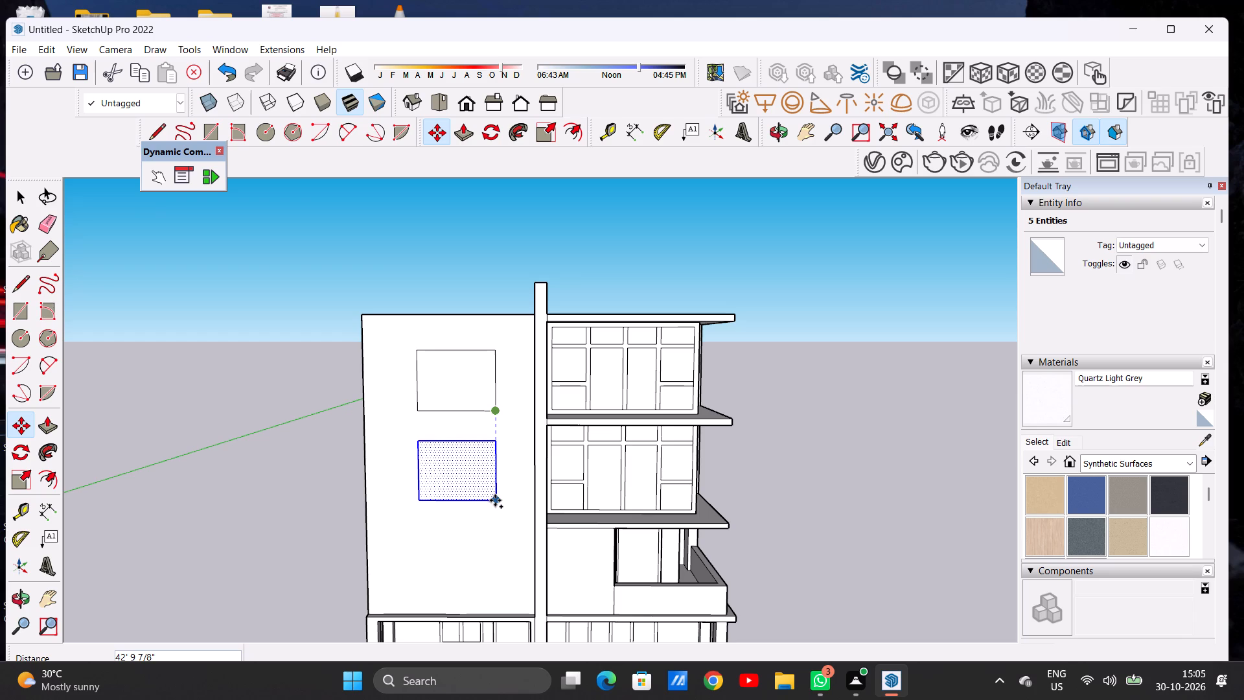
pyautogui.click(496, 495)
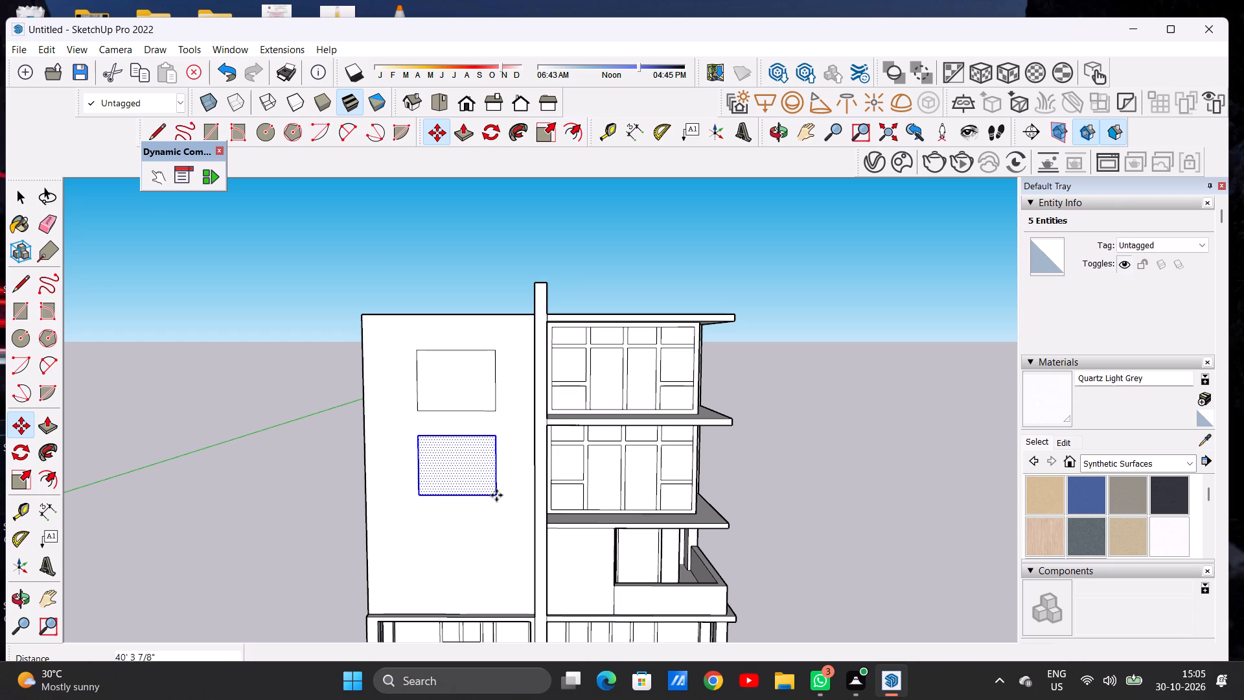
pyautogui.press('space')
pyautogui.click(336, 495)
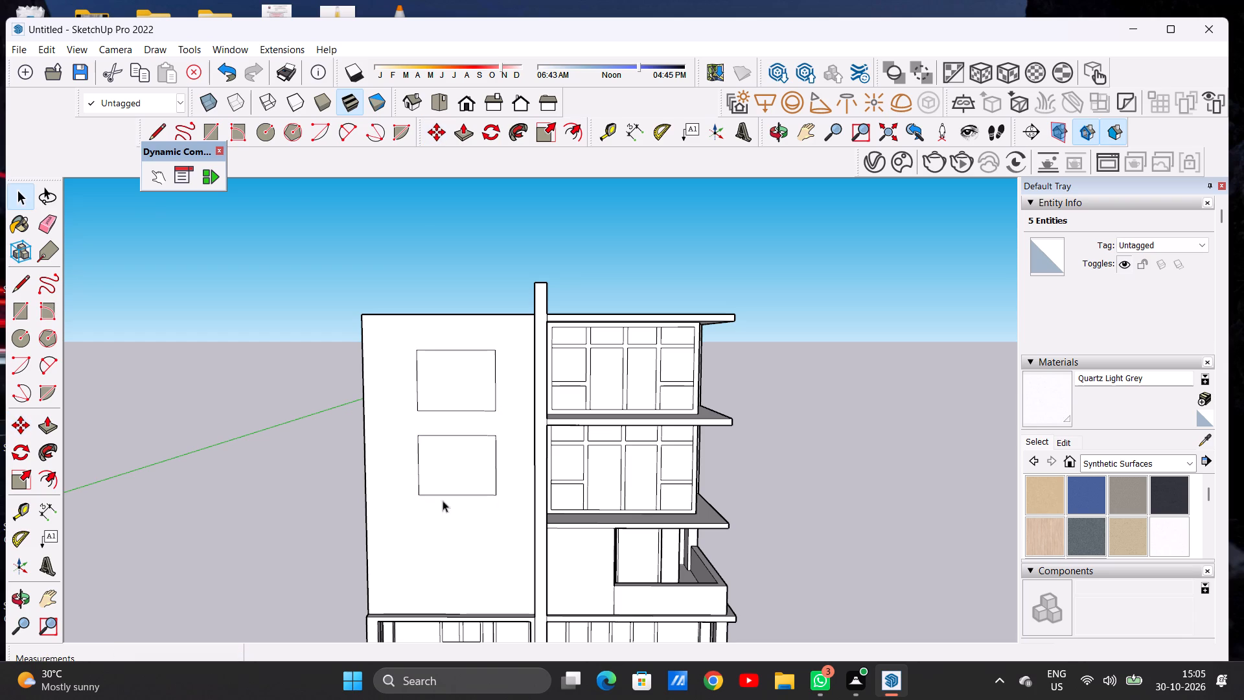
# Shorten the side wing's upper window rectangle by drawing a horizontal line about 36' 10" across its lower part and erasing the edges below.
pyautogui.scroll(-5, 548, 482)
pyautogui.scroll(-3, 462, 464)
pyautogui.scroll(8, 488, 523)
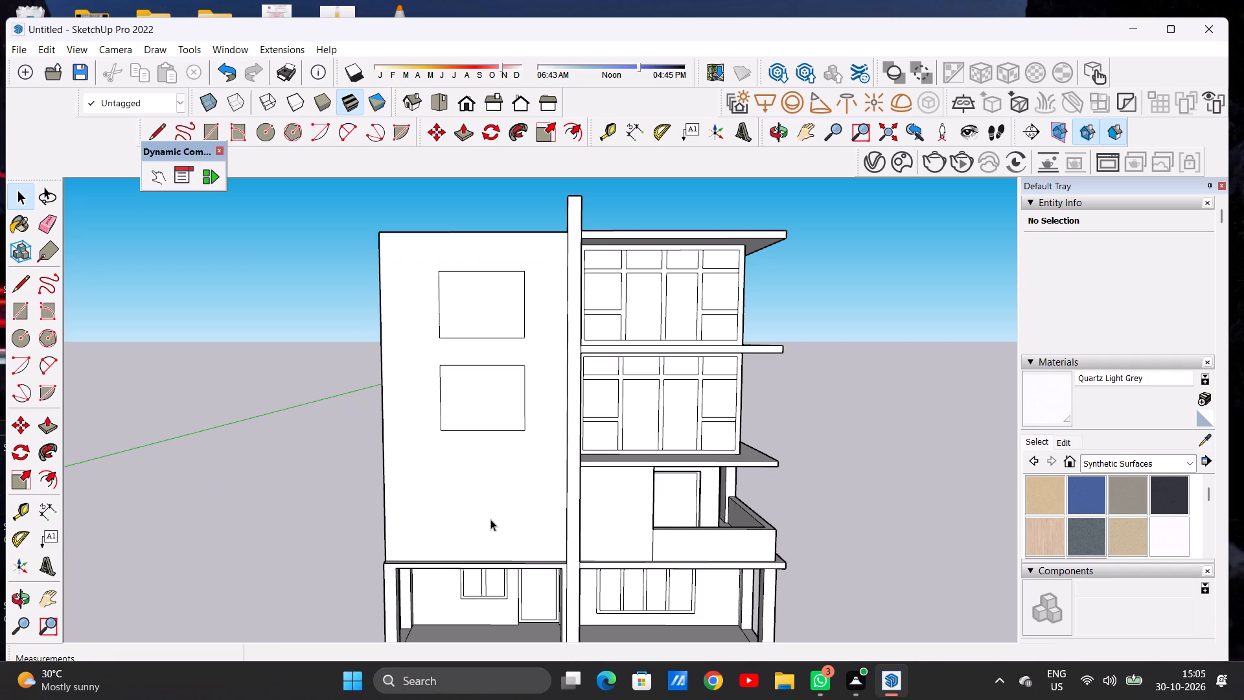
pyautogui.scroll(-2, 490, 519)
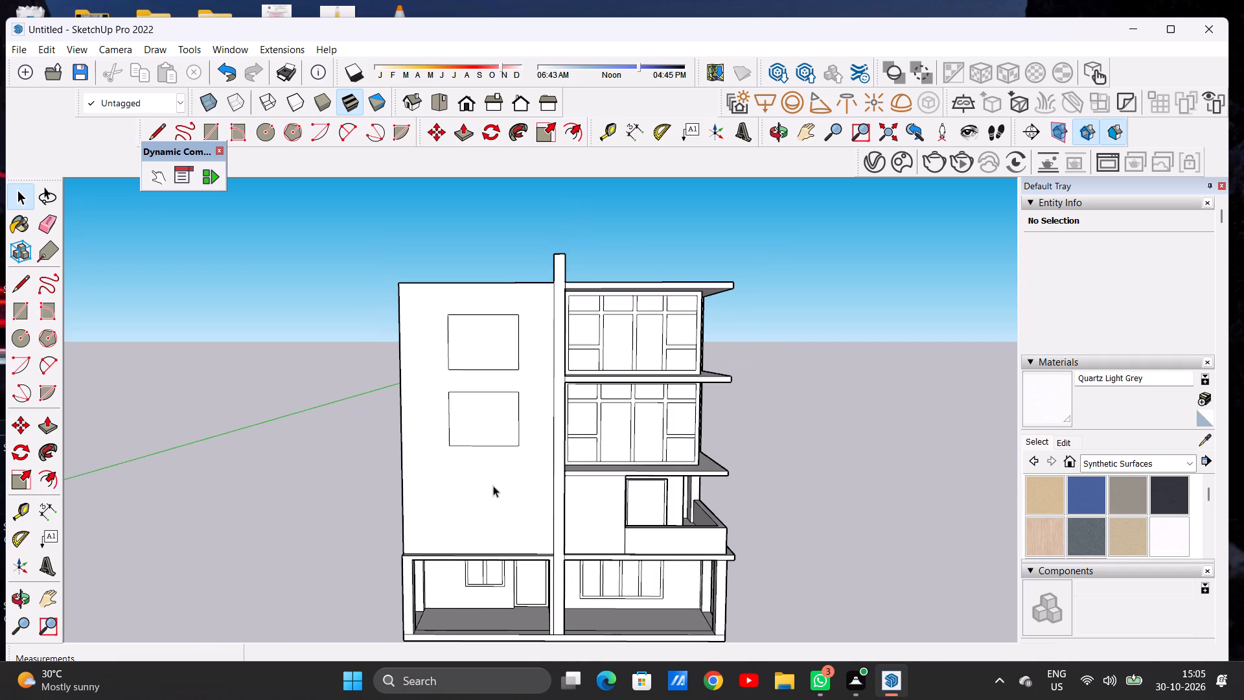
pyautogui.scroll(-4, 482, 461)
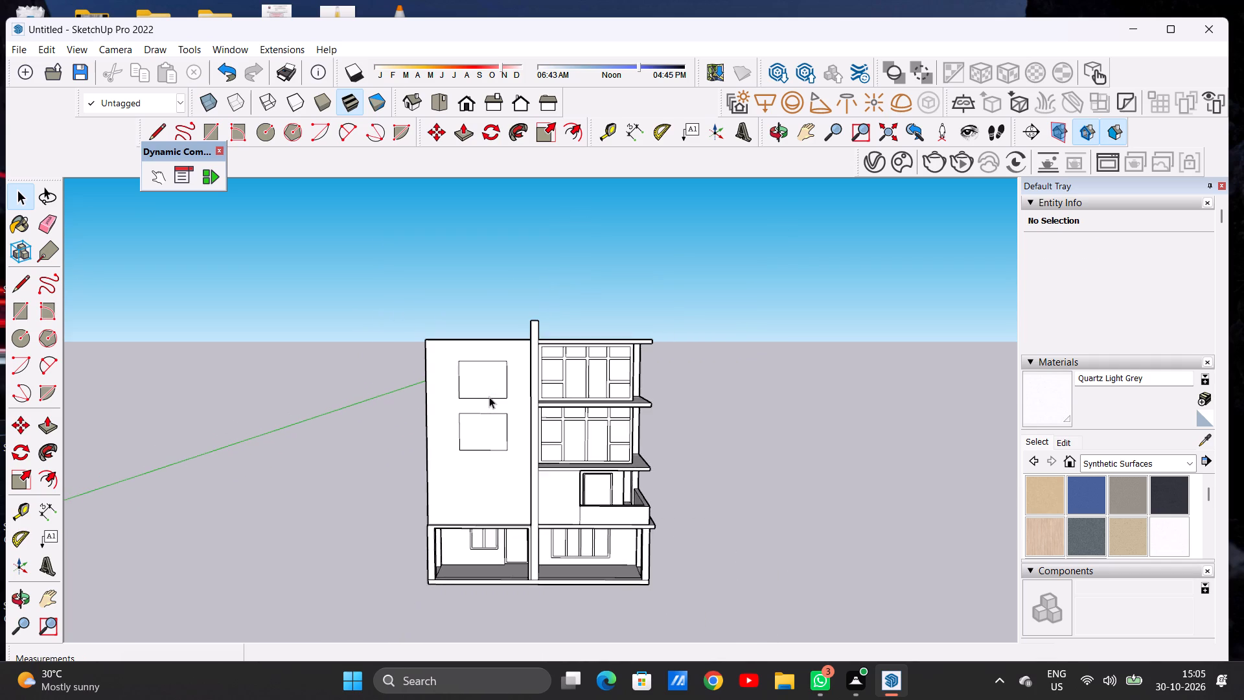
pyautogui.scroll(16, 489, 397)
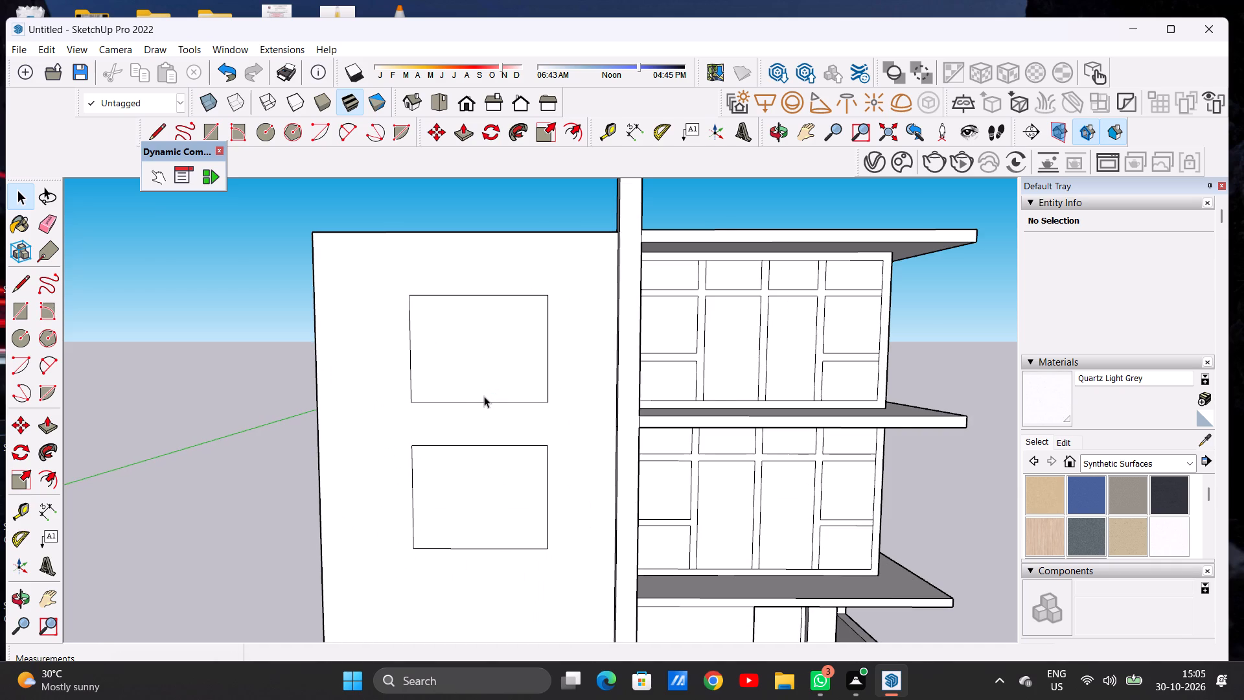
pyautogui.scroll(2, 484, 396)
pyautogui.press('l')
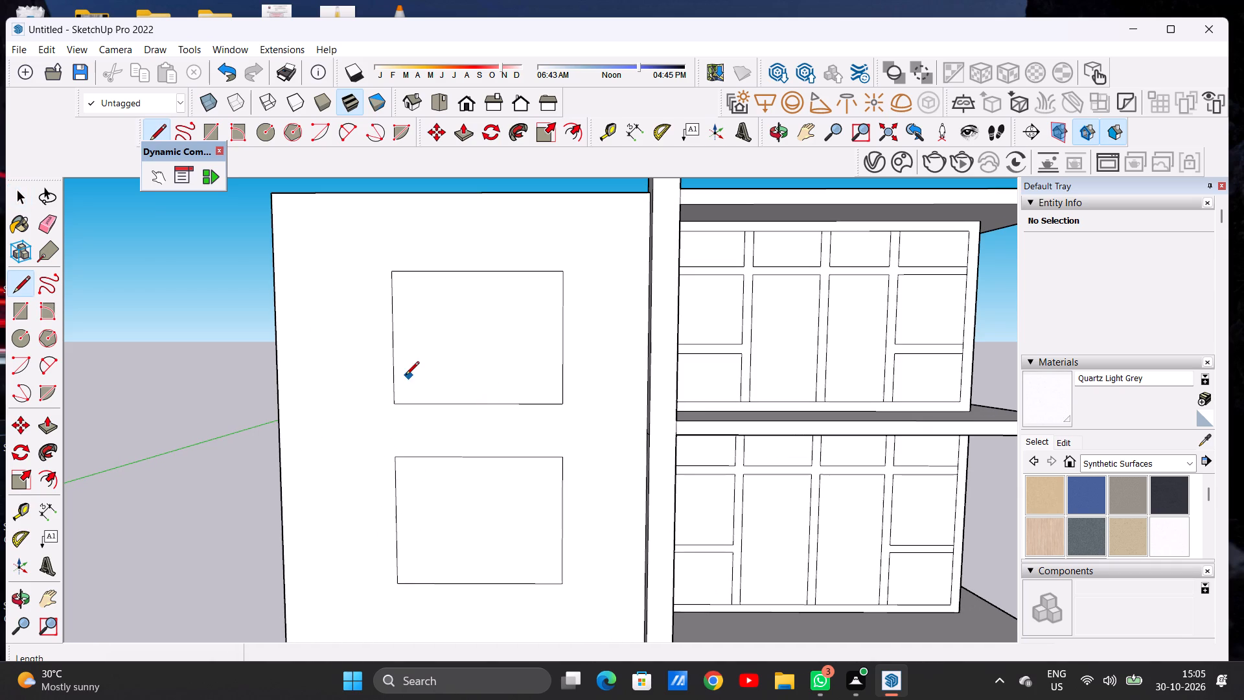
pyautogui.click(393, 375)
pyautogui.click(562, 377)
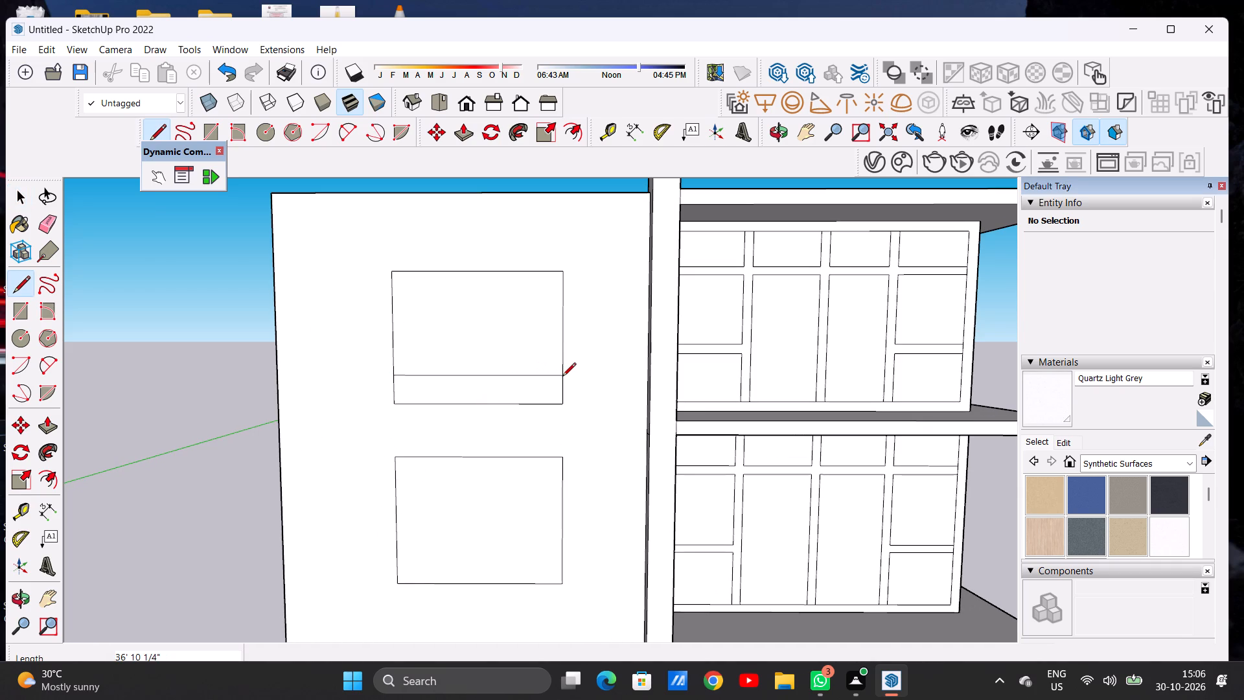
pyautogui.press('space')
pyautogui.write('E')
pyautogui.moveTo(553, 390); pyautogui.dragTo(558, 402)
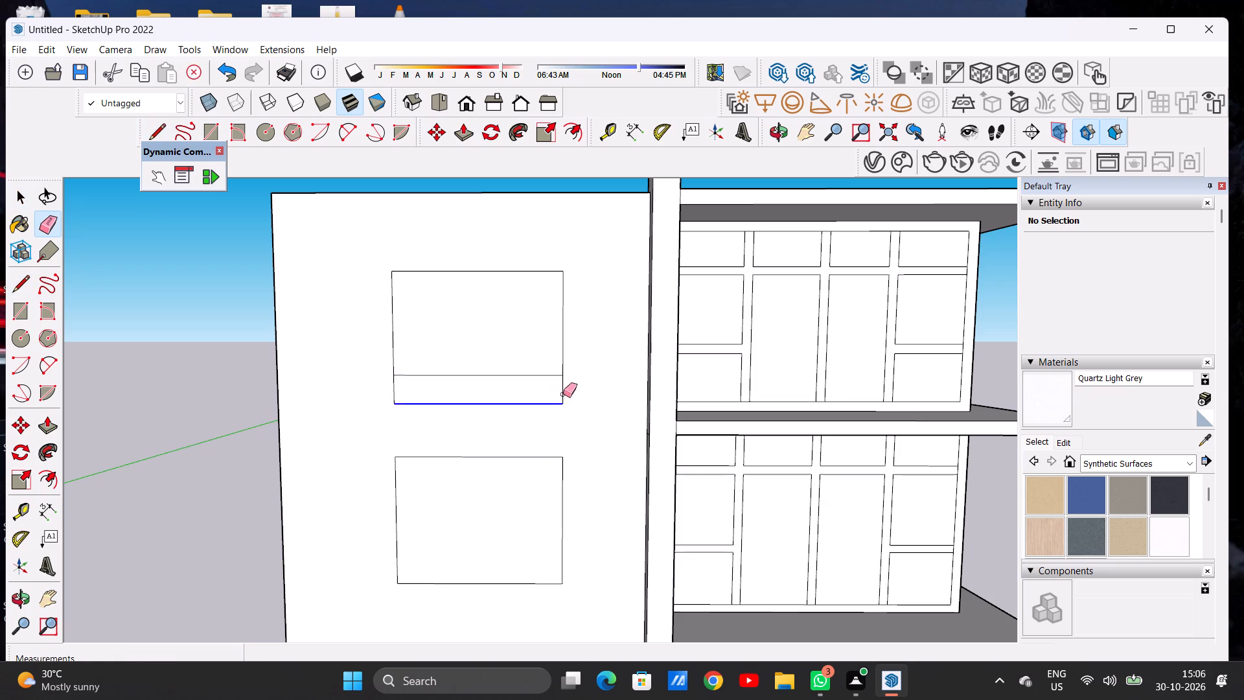
pyautogui.moveTo(563, 394); pyautogui.dragTo(557, 397)
pyautogui.moveTo(378, 393); pyautogui.dragTo(398, 390)
pyautogui.press('space')
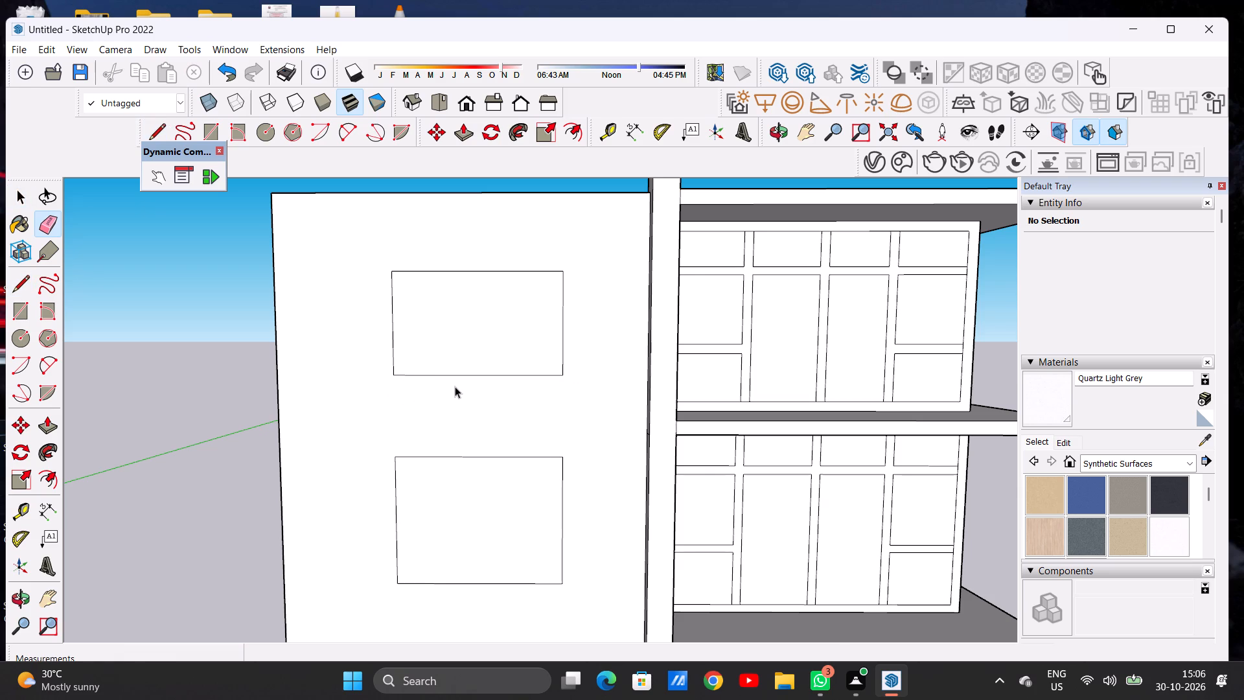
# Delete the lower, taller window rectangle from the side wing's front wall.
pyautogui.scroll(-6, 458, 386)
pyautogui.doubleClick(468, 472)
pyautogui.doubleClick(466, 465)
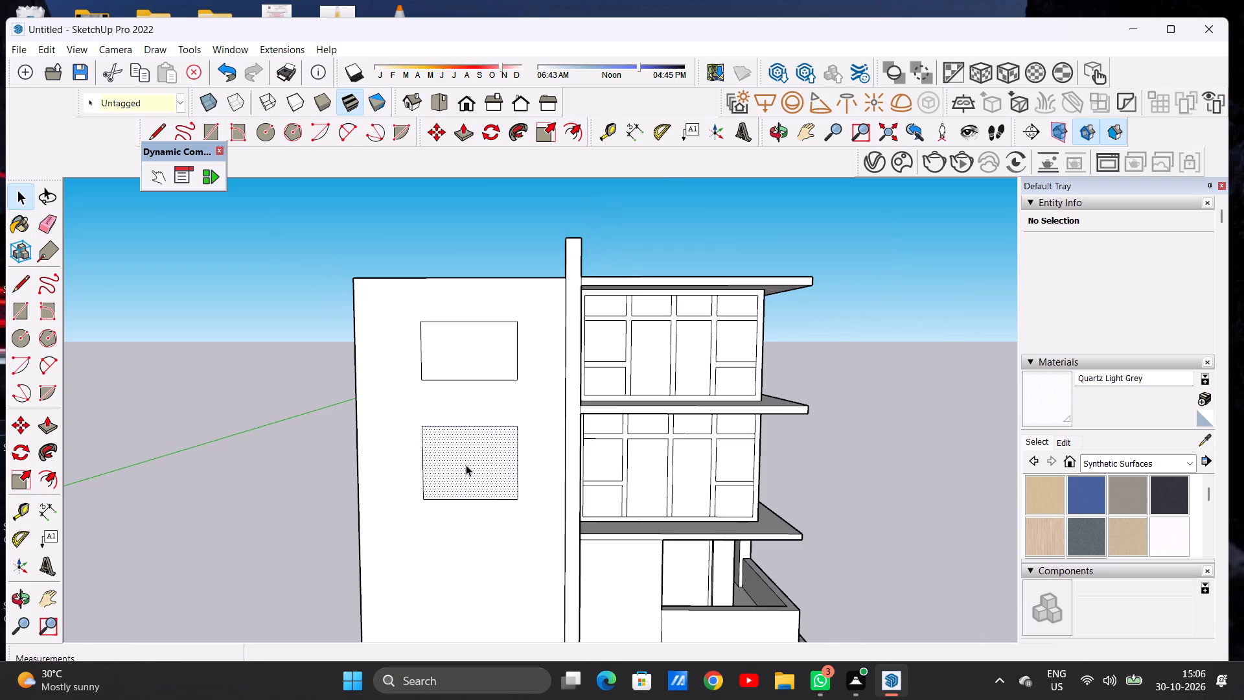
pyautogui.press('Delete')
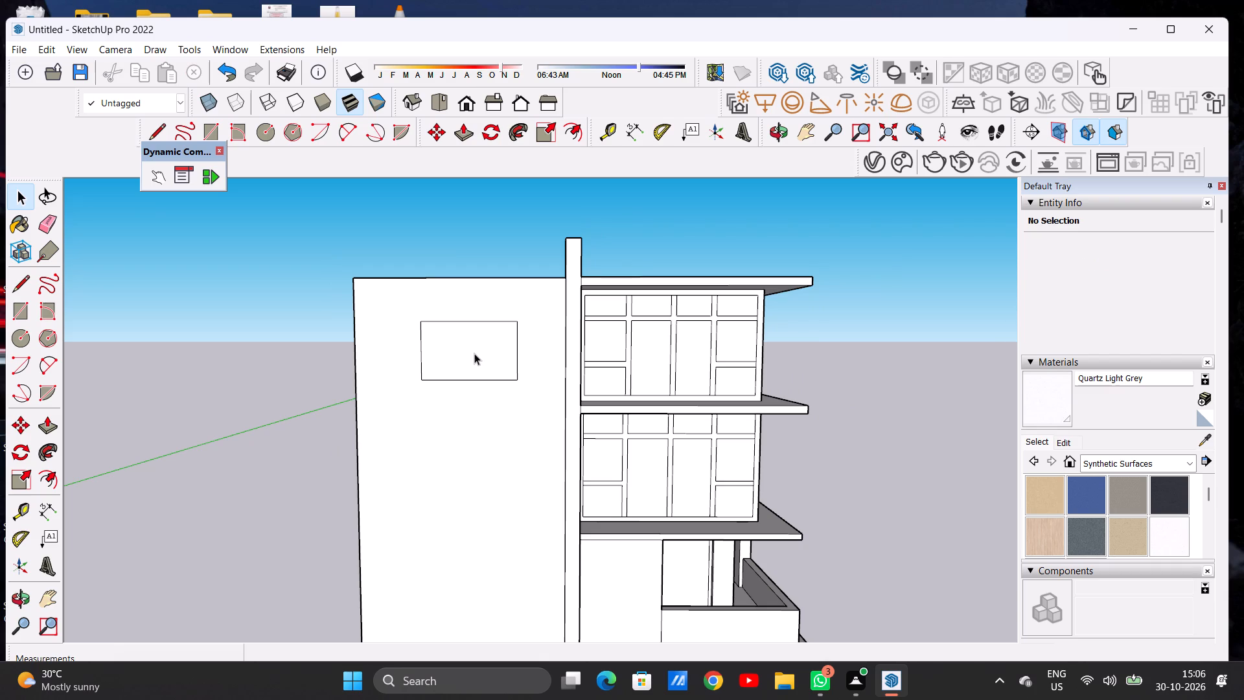
# Copy the shortened upper window rectangle about 46' 8" straight down the side wing's front wall.
pyautogui.doubleClick(474, 353)
pyautogui.press('m')
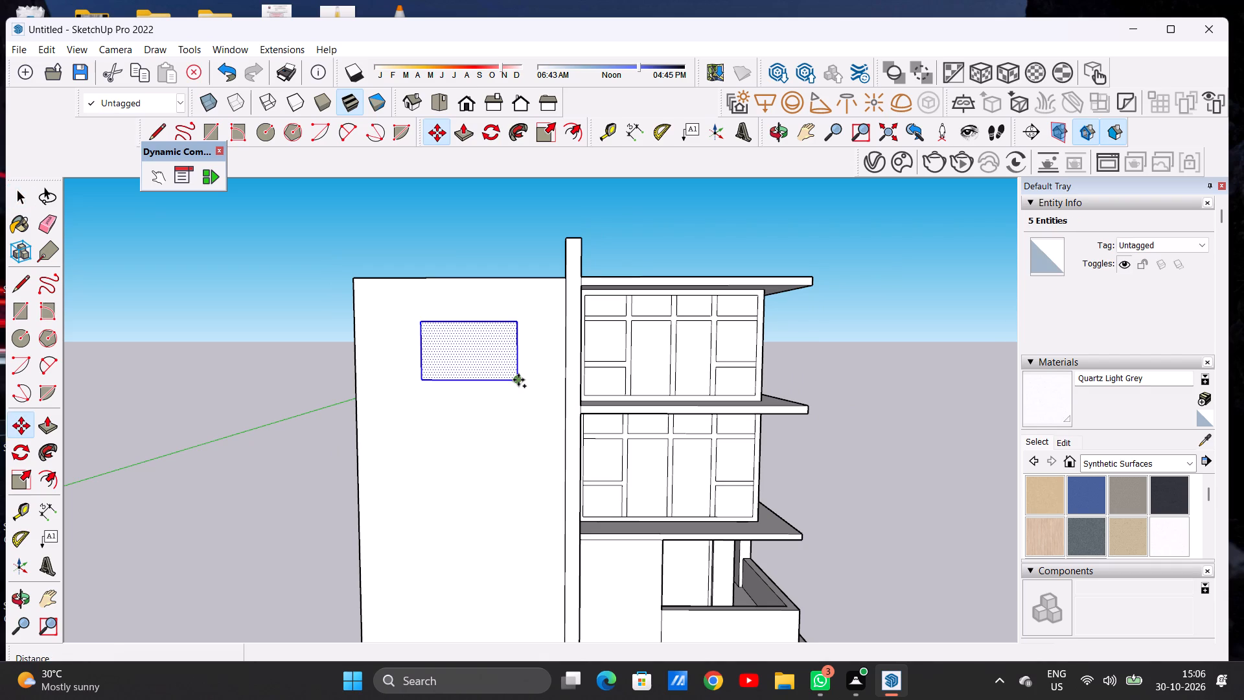
pyautogui.click(518, 380)
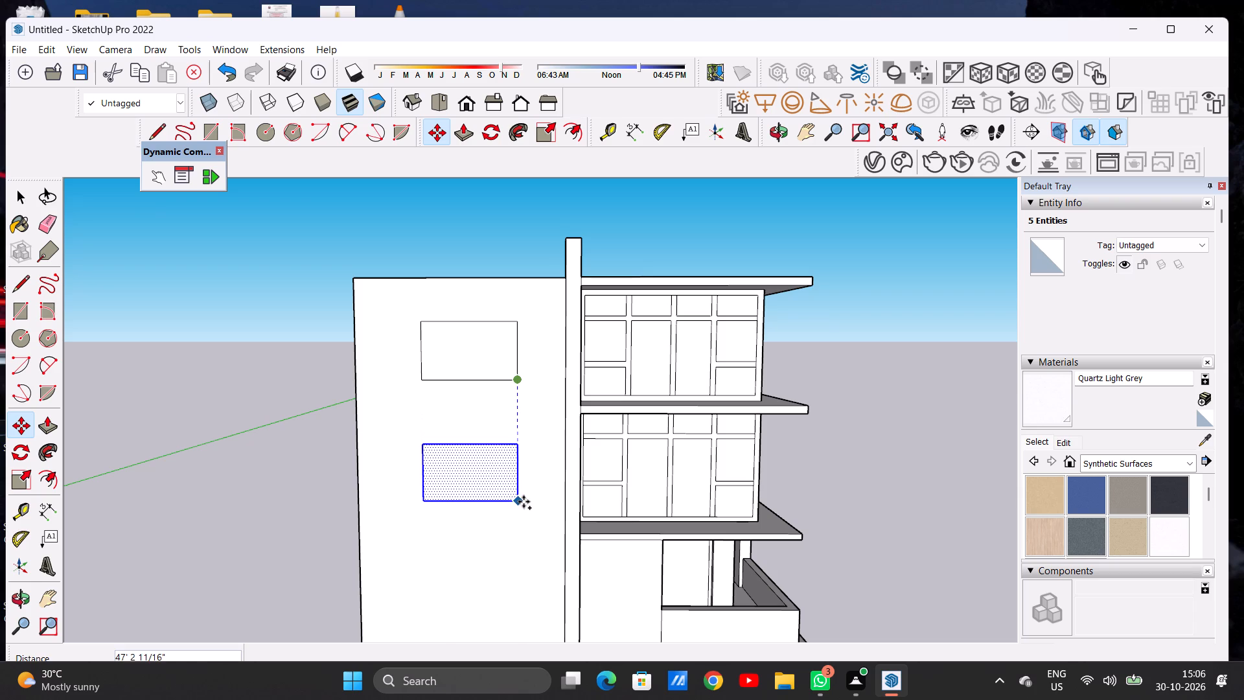
pyautogui.click(524, 500)
pyautogui.press('space')
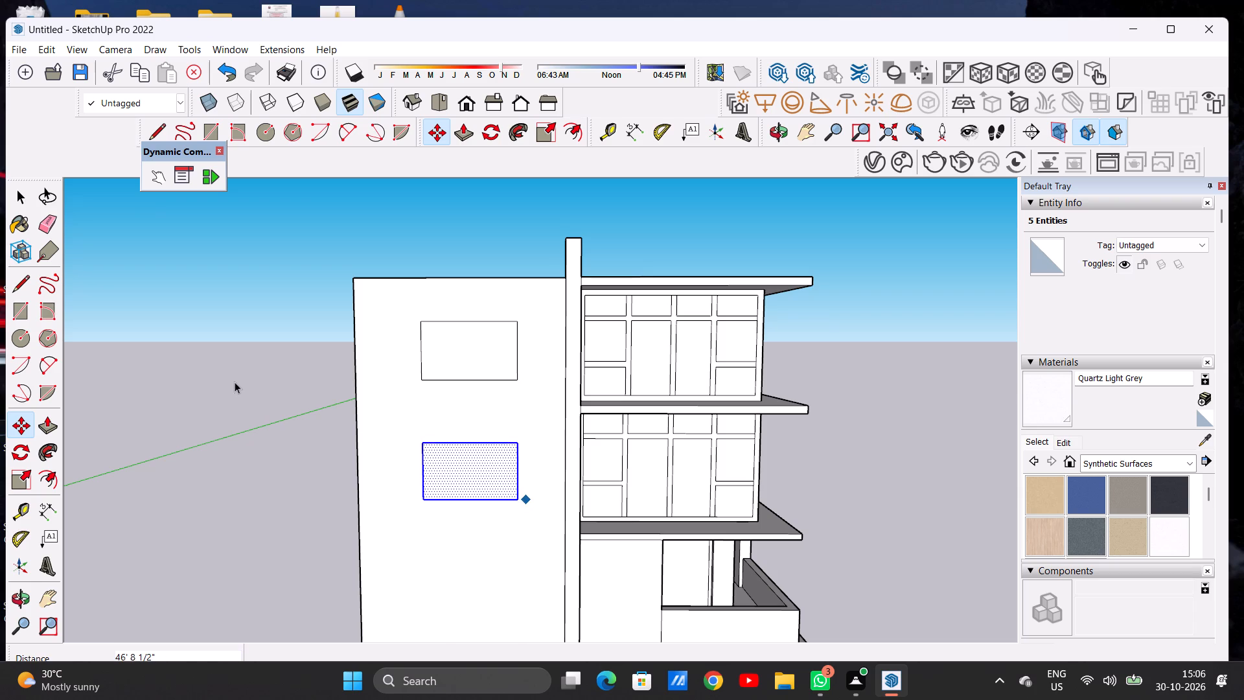
pyautogui.click(235, 382)
# Draw a rectangle about 62' 10" wide by 25' 10" high below the two windows, starting at the side wing's outer edge.
pyautogui.scroll(-3, 492, 449)
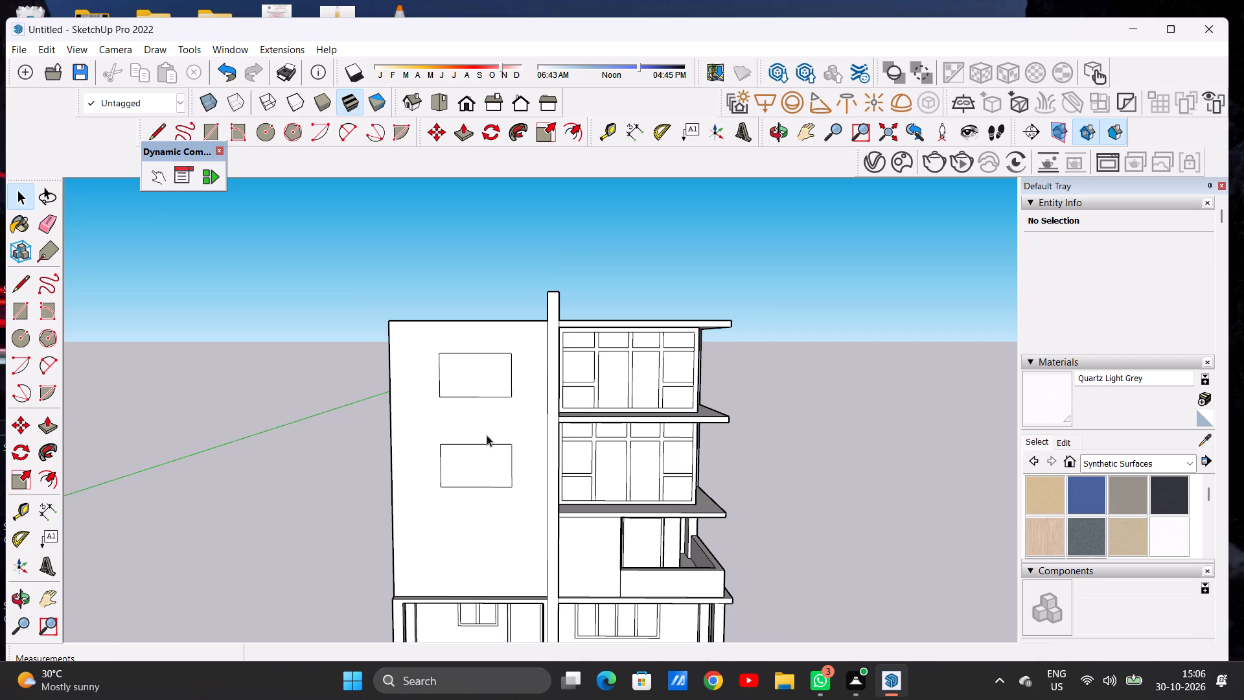
pyautogui.scroll(-9, 446, 473)
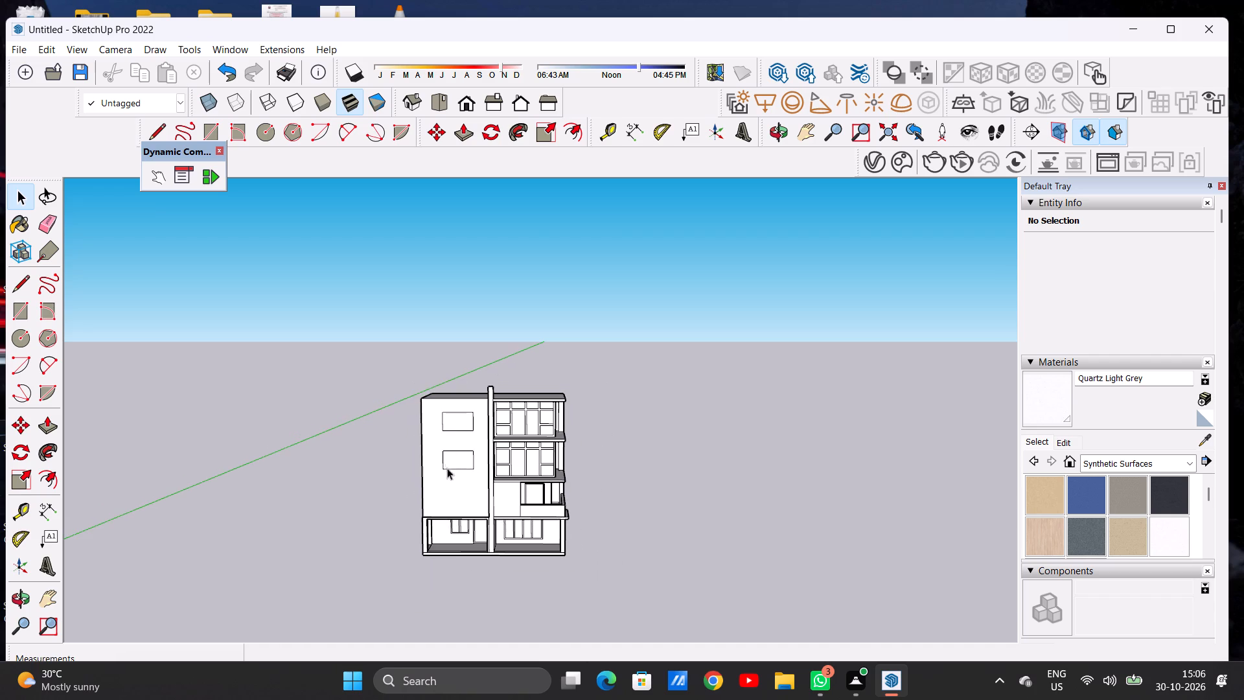
pyautogui.scroll(-5, 497, 432)
pyautogui.scroll(13, 474, 398)
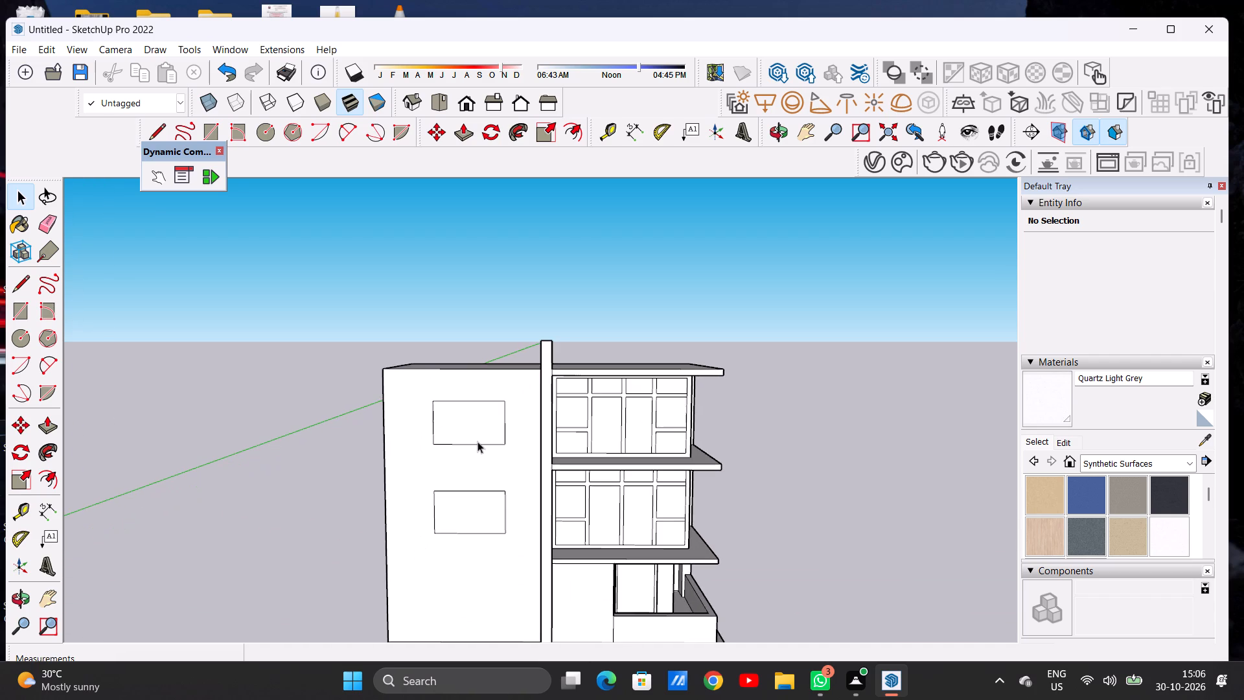
pyautogui.scroll(2, 478, 441)
pyautogui.scroll(-4, 496, 418)
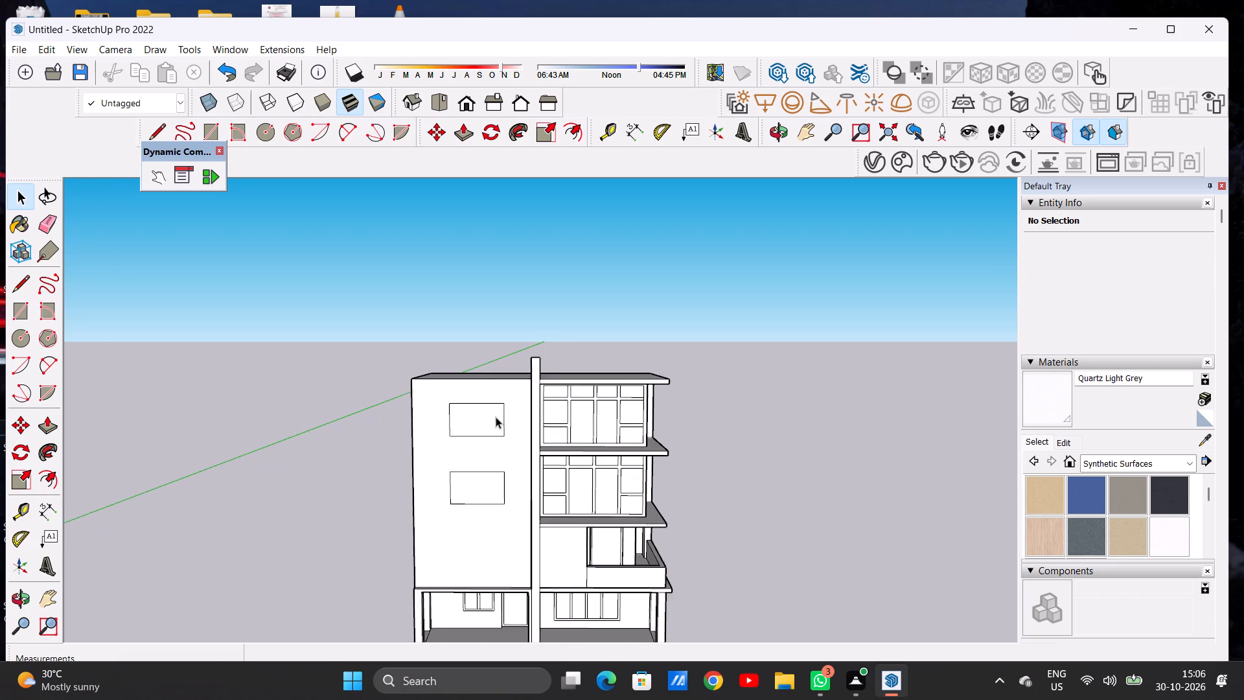
pyautogui.scroll(-4, 490, 397)
pyautogui.scroll(10, 481, 490)
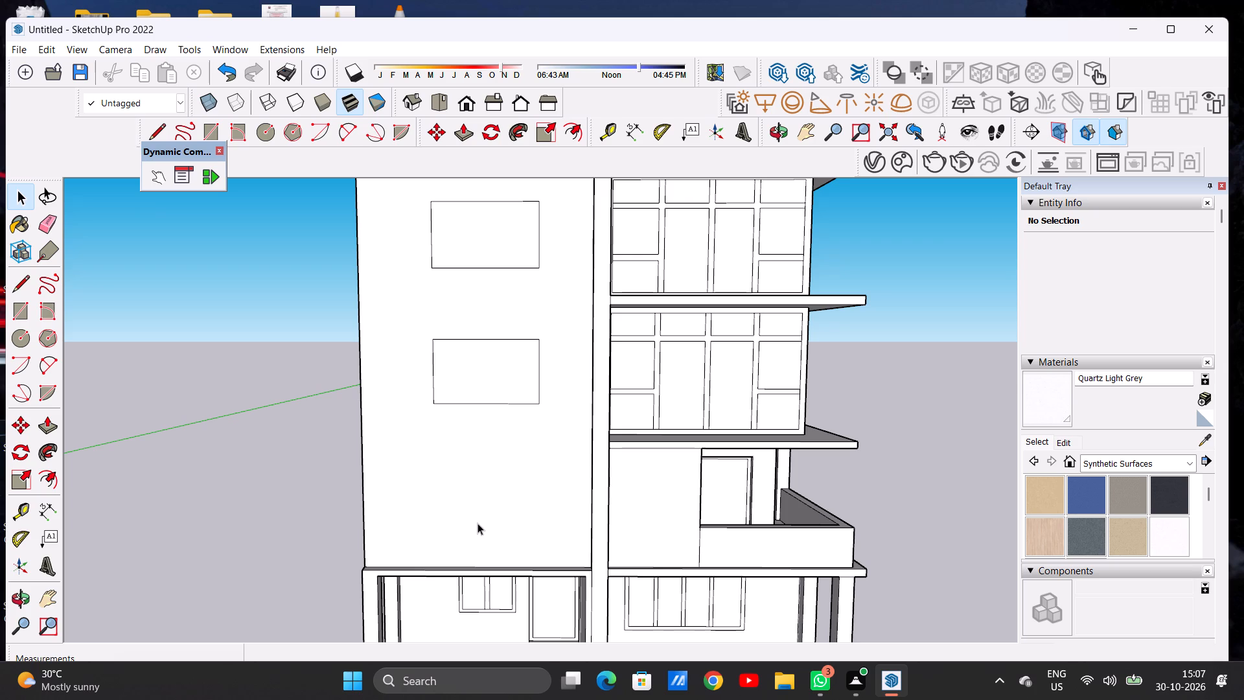
pyautogui.press('r')
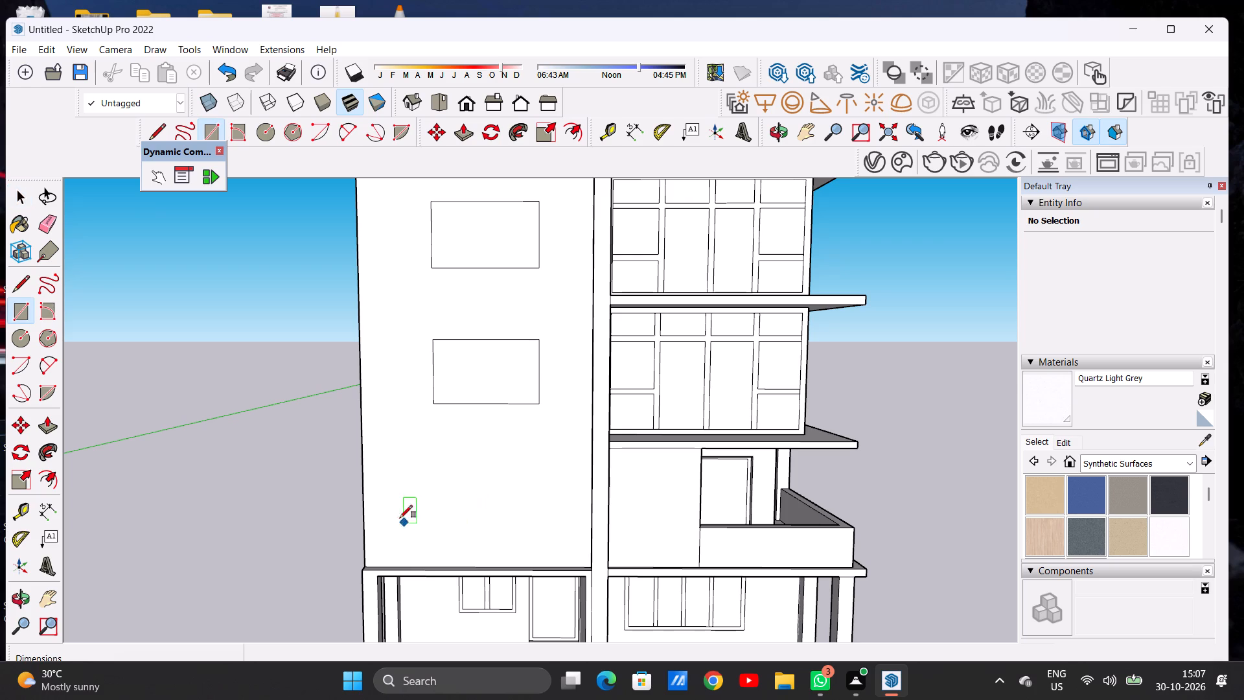
pyautogui.click(362, 440)
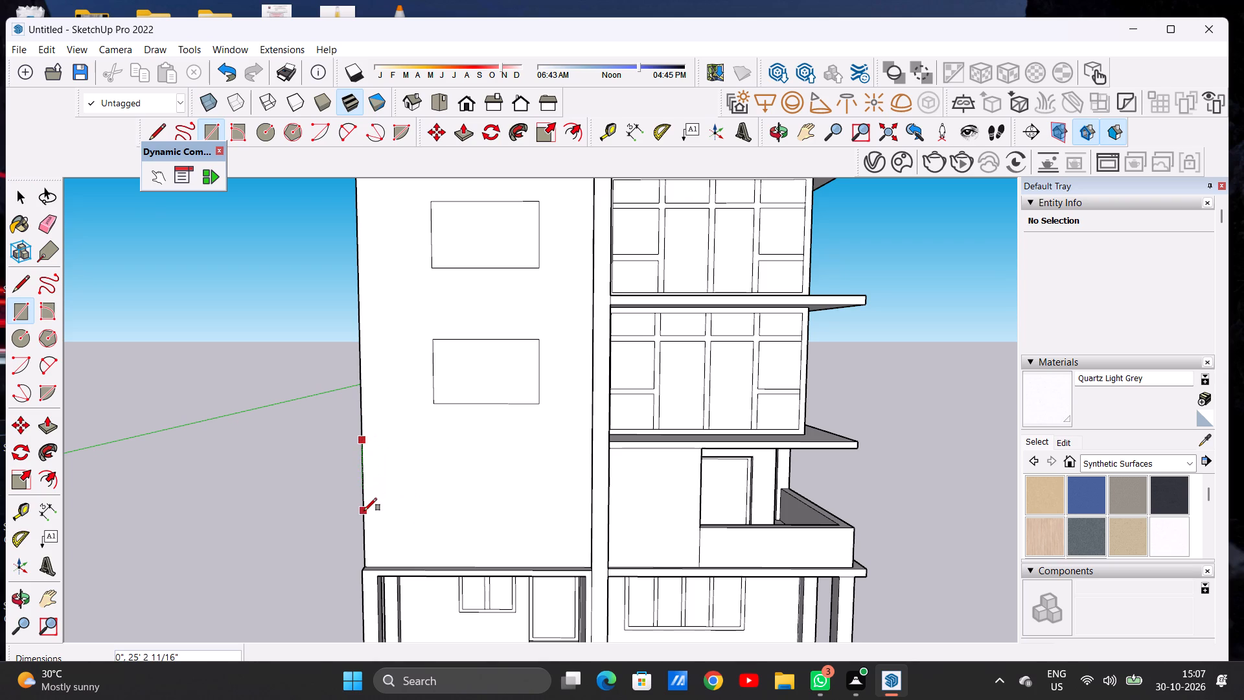
pyautogui.click(365, 511)
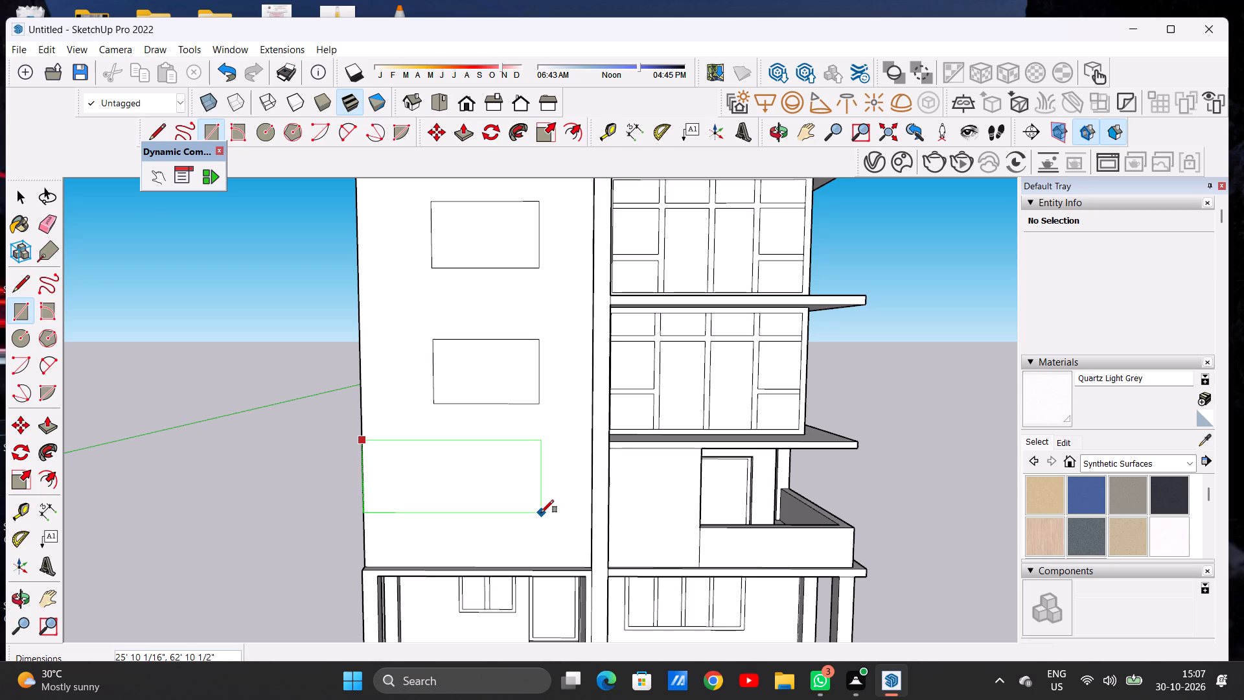
pyautogui.click(541, 513)
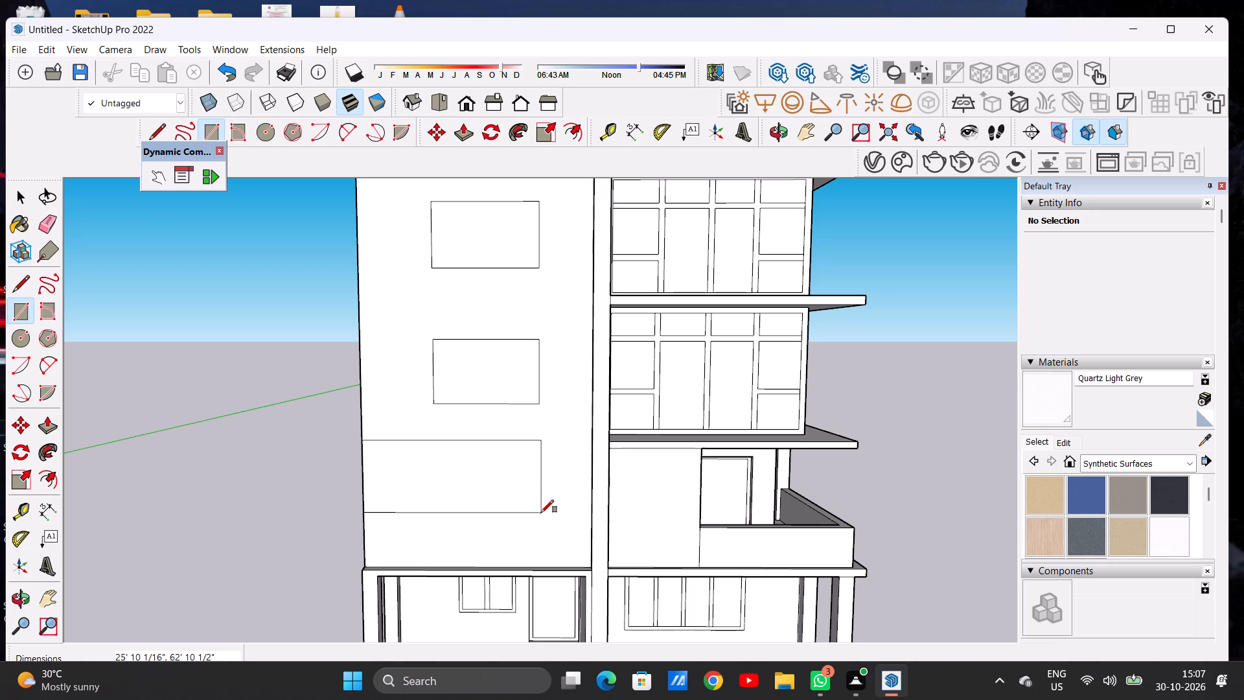
pyautogui.press('space')
# Split the wide lower rectangle in half with a vertical line about 25' 10" long between its top and bottom edge midpoints.
pyautogui.scroll(-2, 428, 519)
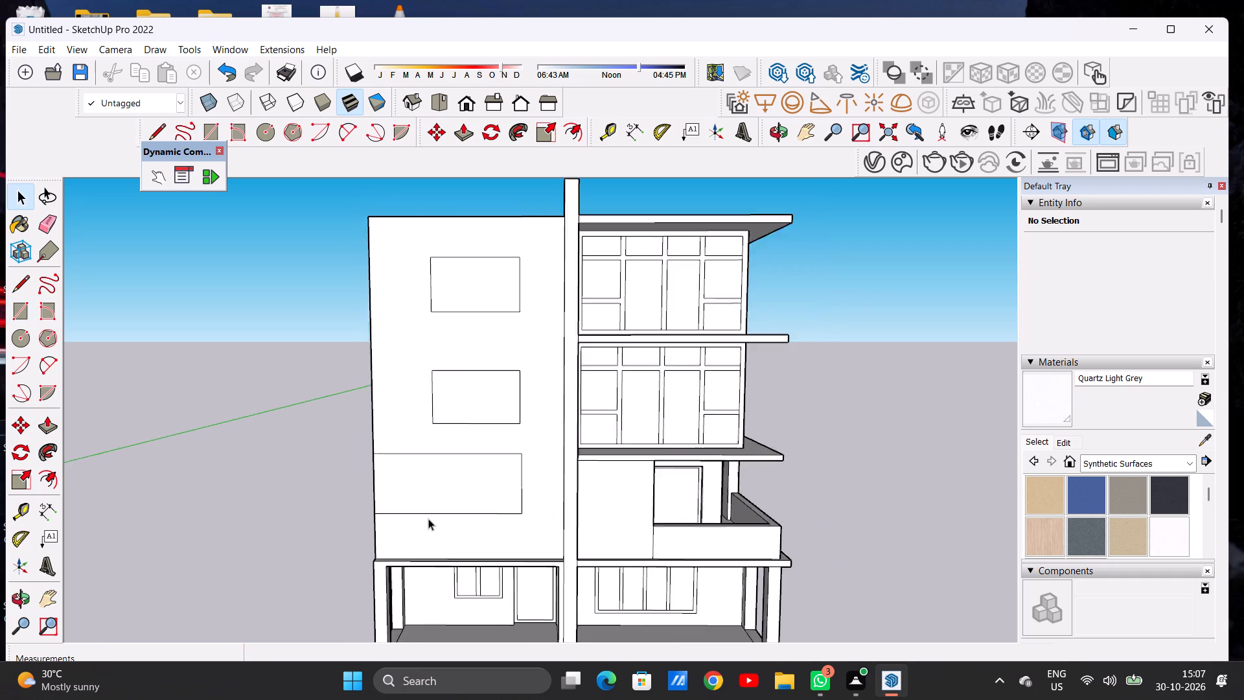
pyautogui.scroll(-4, 428, 519)
pyautogui.scroll(7, 432, 492)
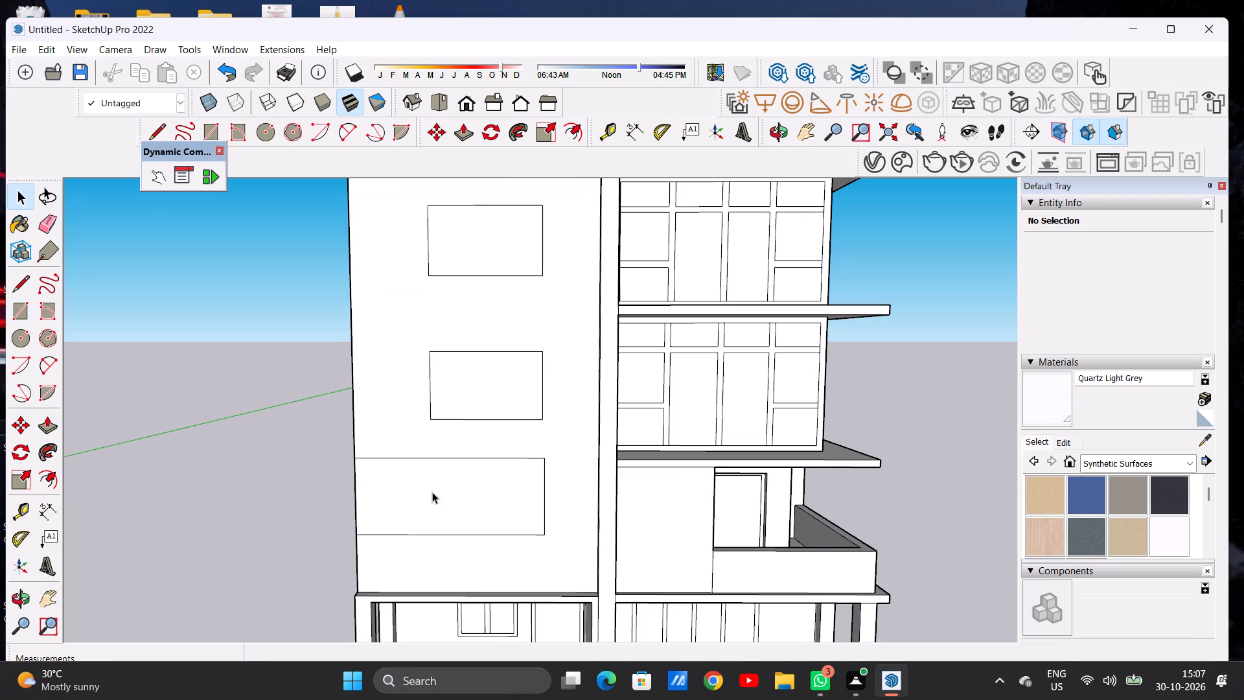
pyautogui.scroll(-4, 485, 479)
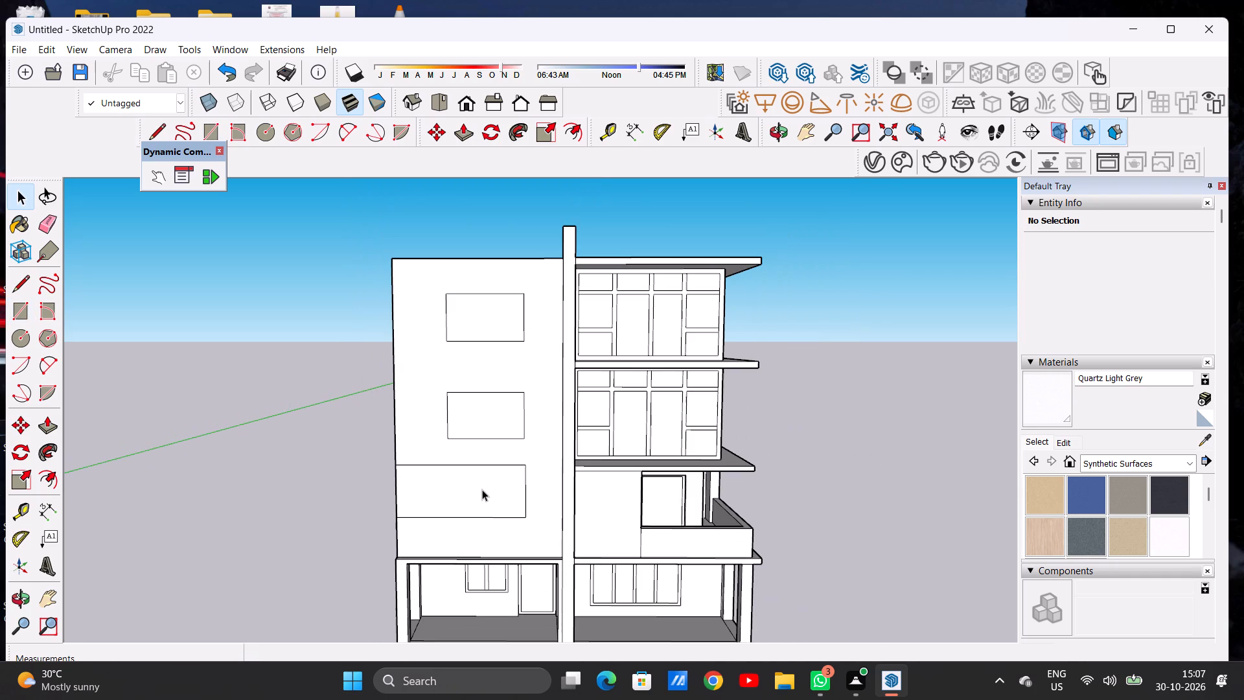
pyautogui.press('l')
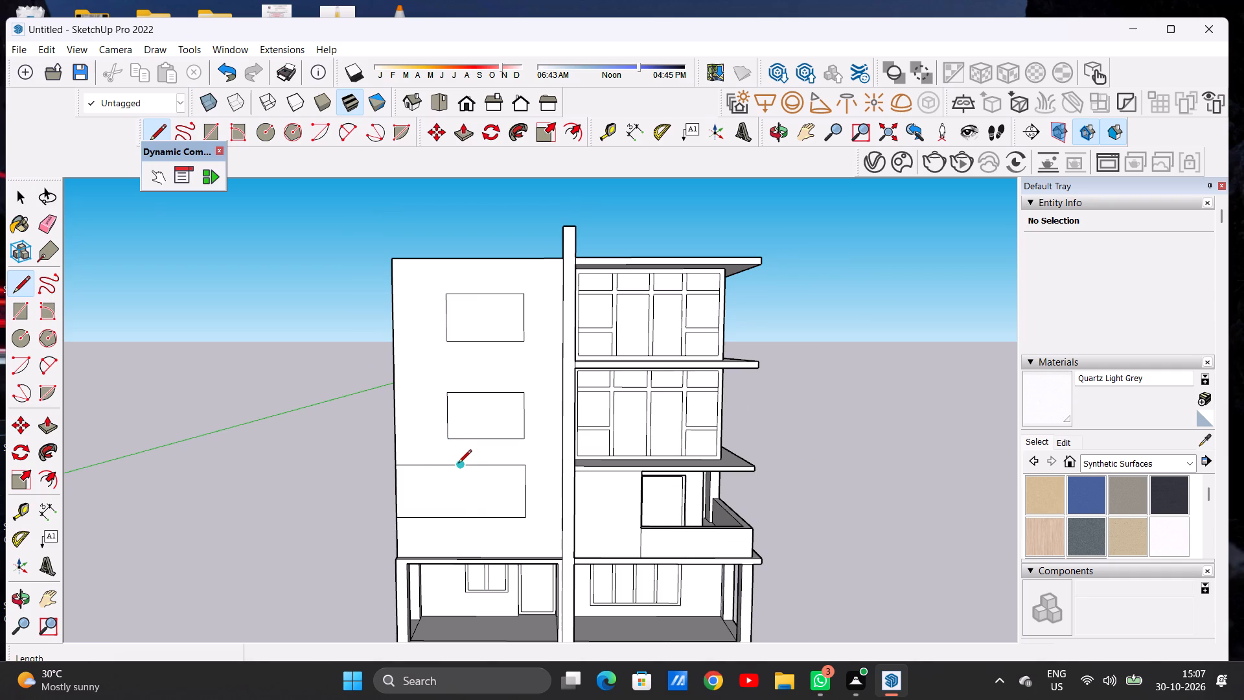
pyautogui.click(458, 464)
pyautogui.scroll(4, 460, 515)
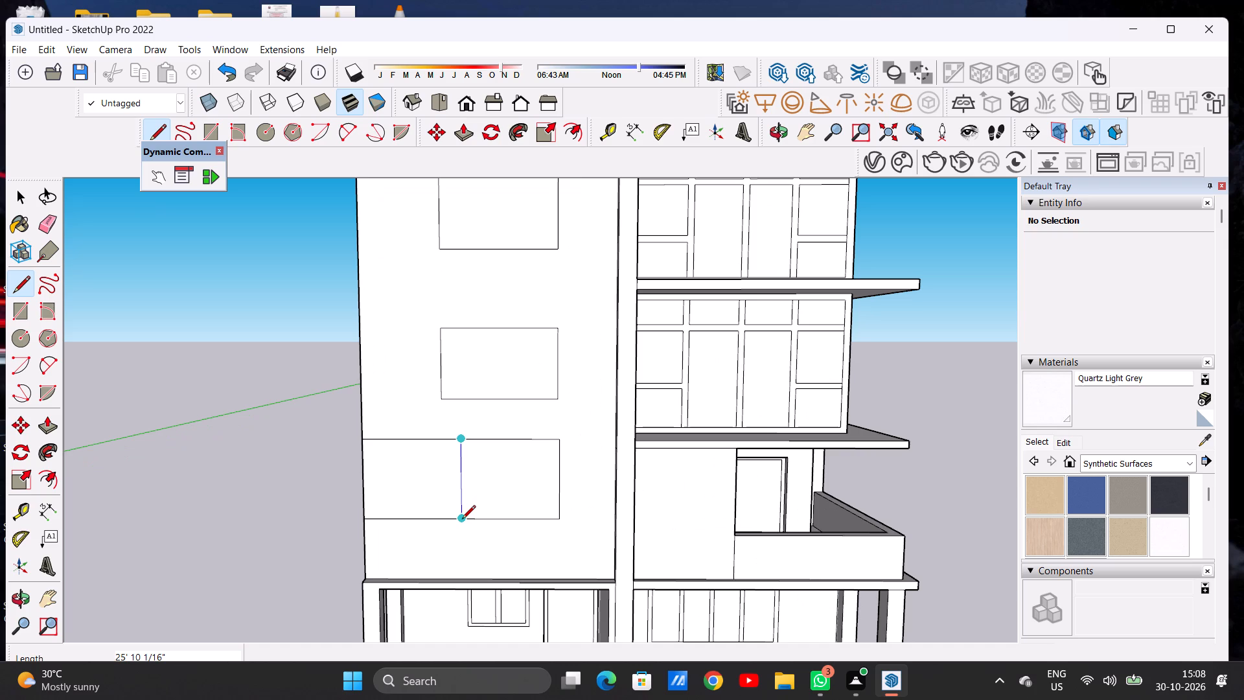
pyautogui.click(462, 520)
pyautogui.press('space')
pyautogui.scroll(-7, 454, 500)
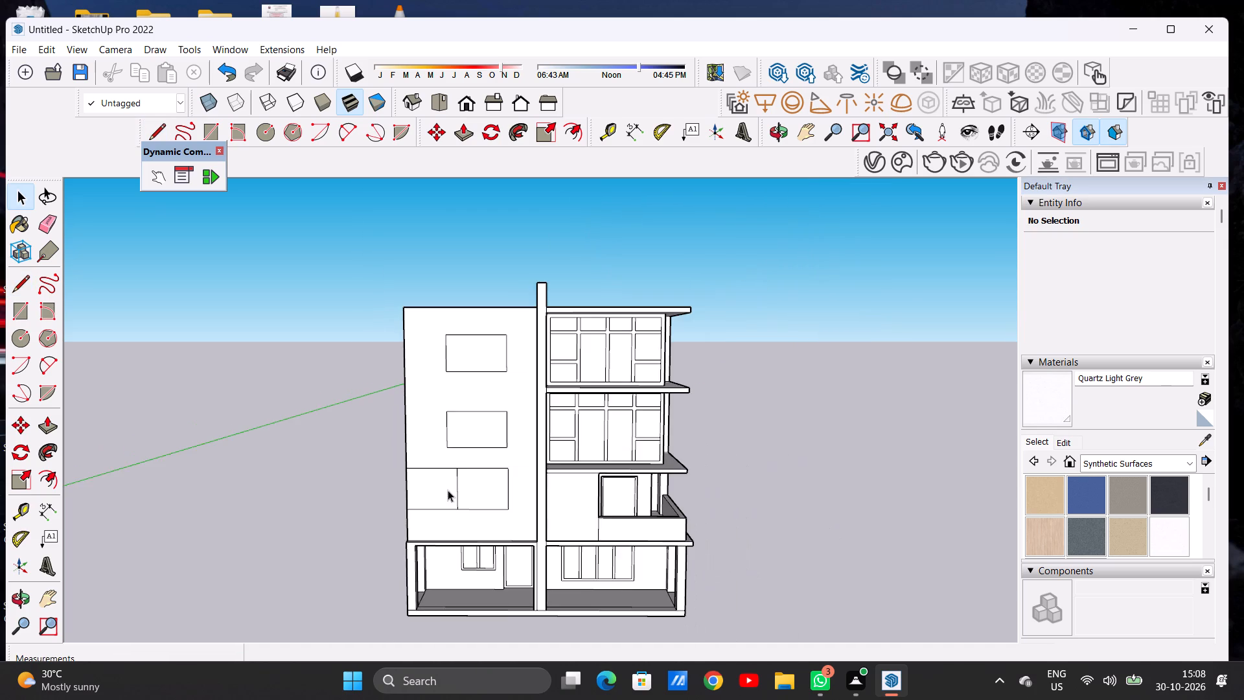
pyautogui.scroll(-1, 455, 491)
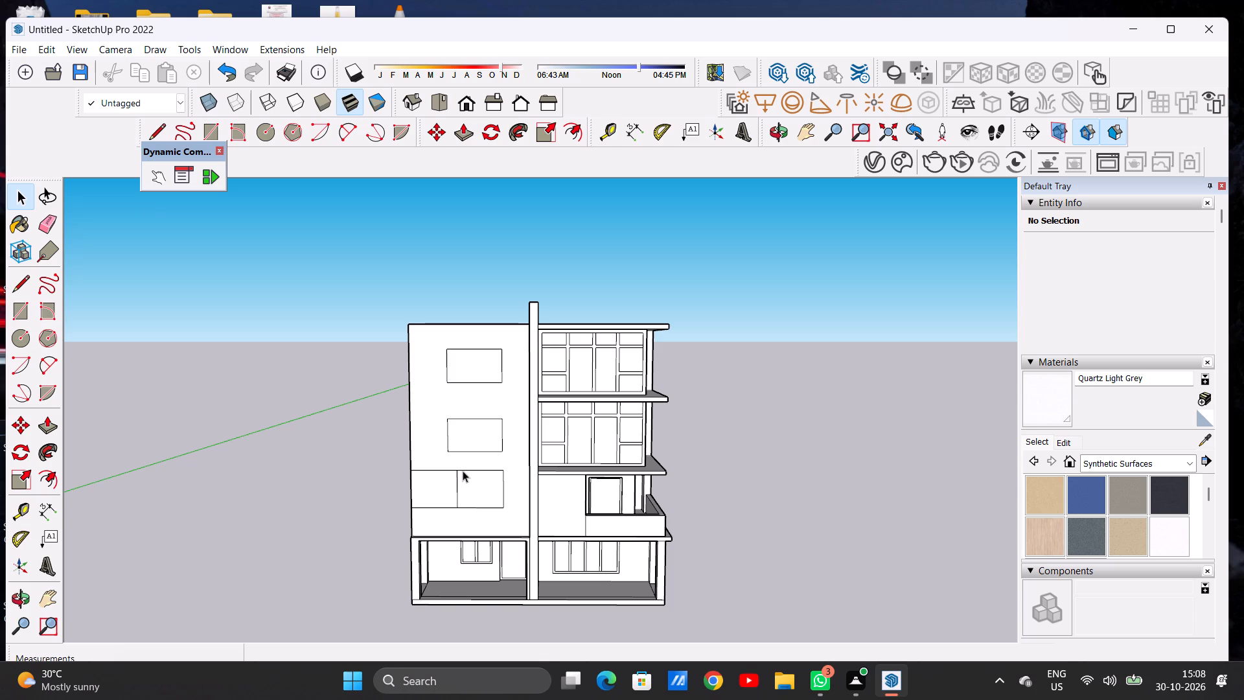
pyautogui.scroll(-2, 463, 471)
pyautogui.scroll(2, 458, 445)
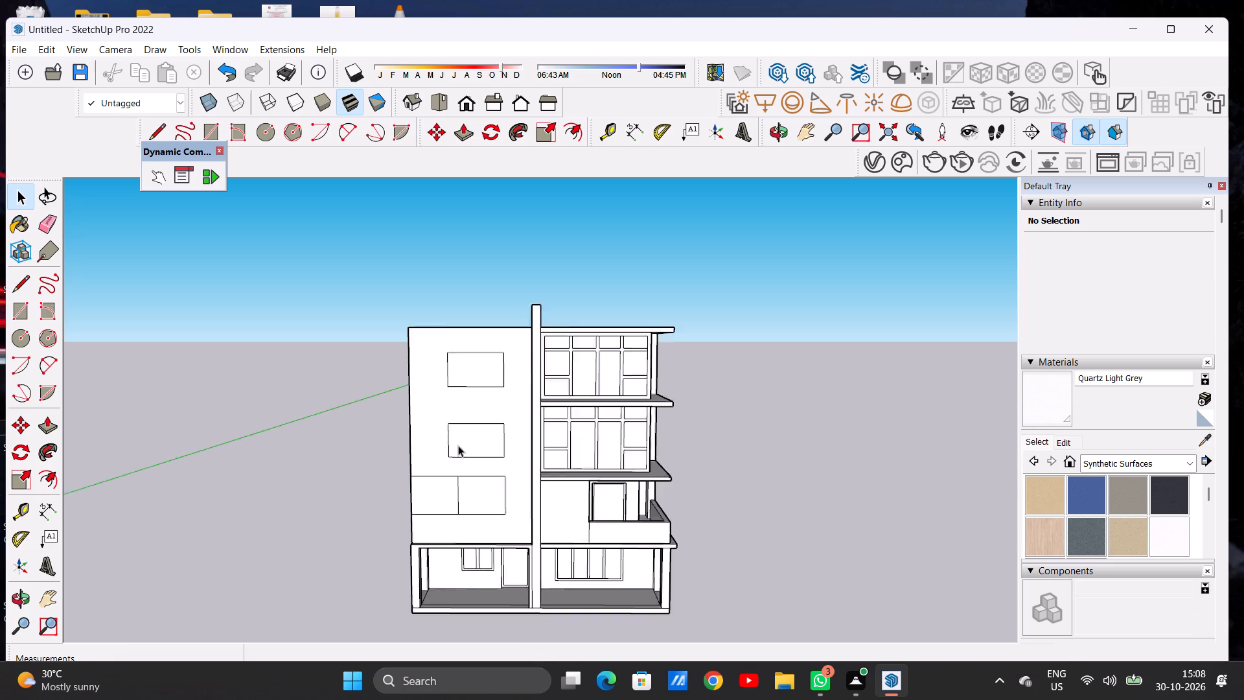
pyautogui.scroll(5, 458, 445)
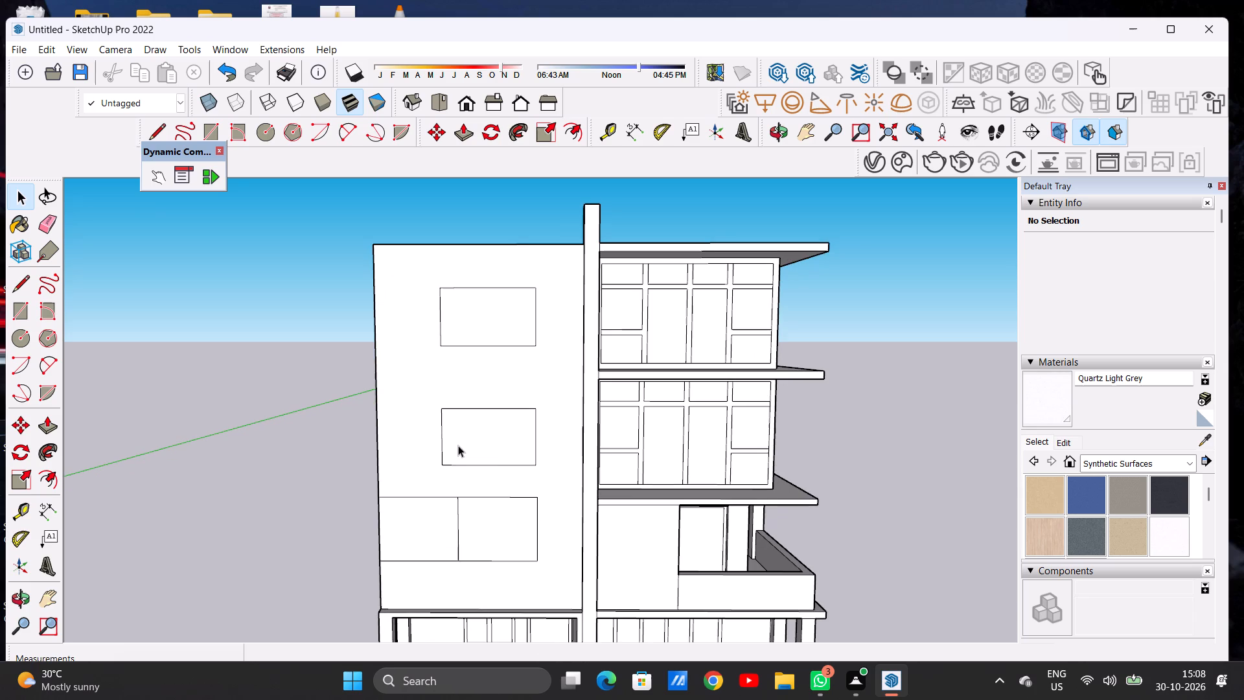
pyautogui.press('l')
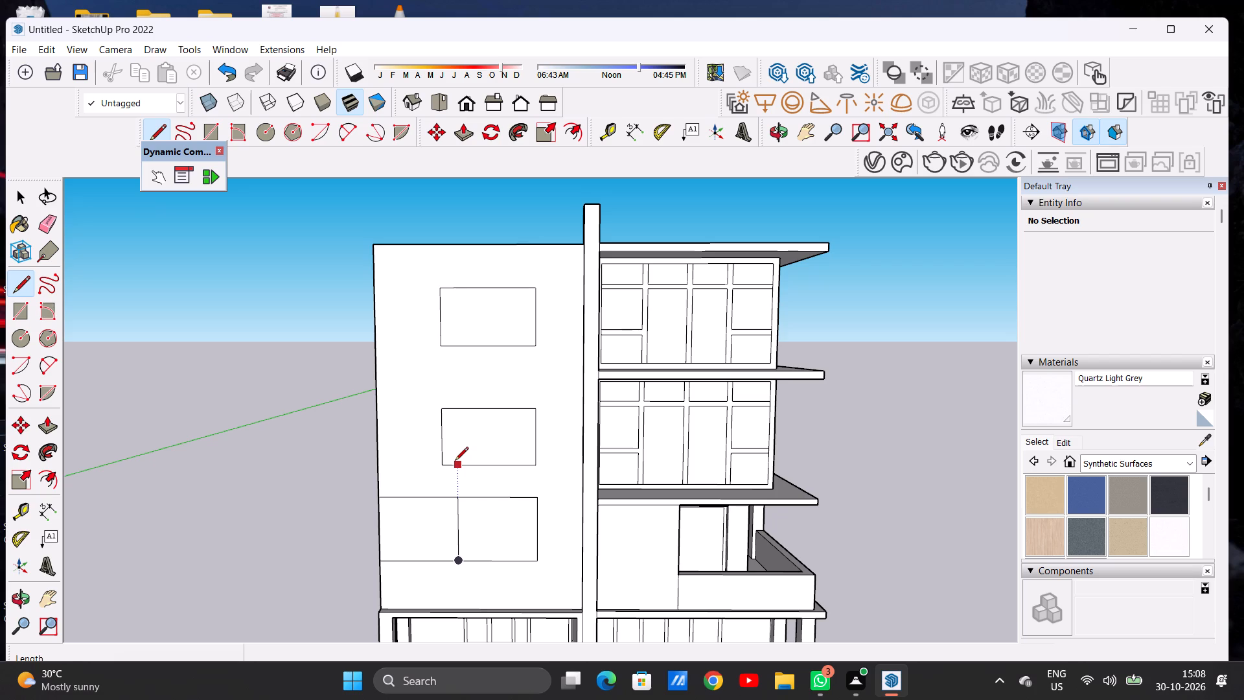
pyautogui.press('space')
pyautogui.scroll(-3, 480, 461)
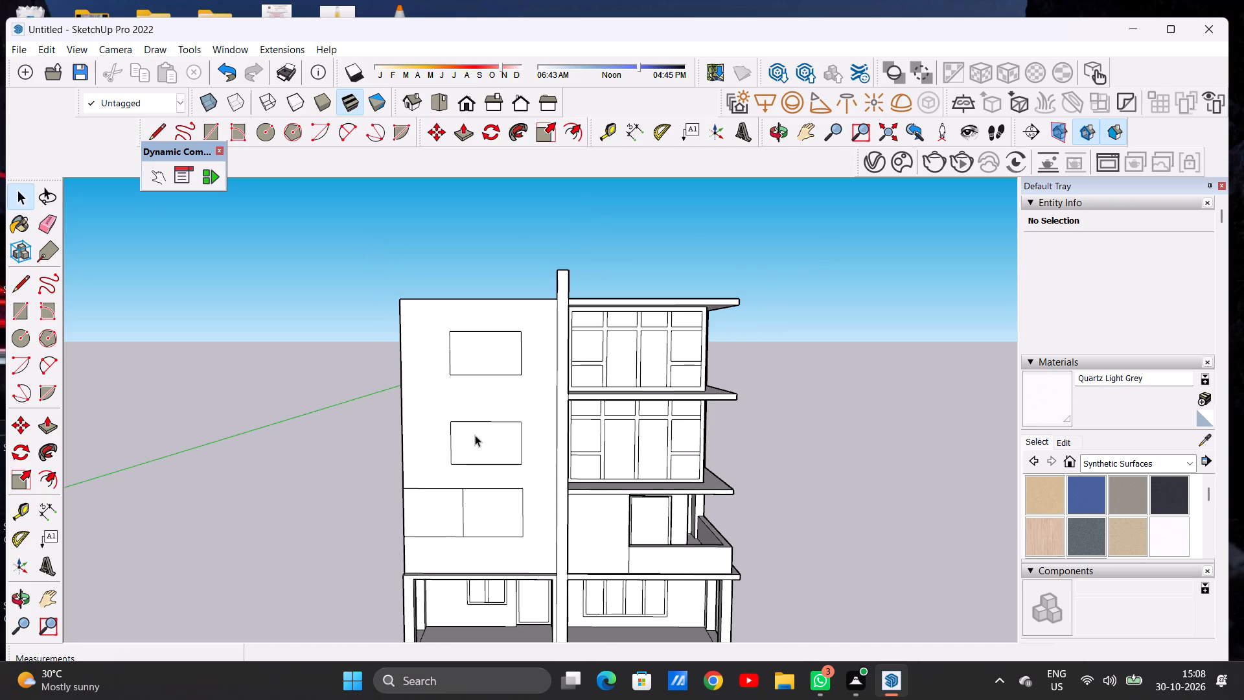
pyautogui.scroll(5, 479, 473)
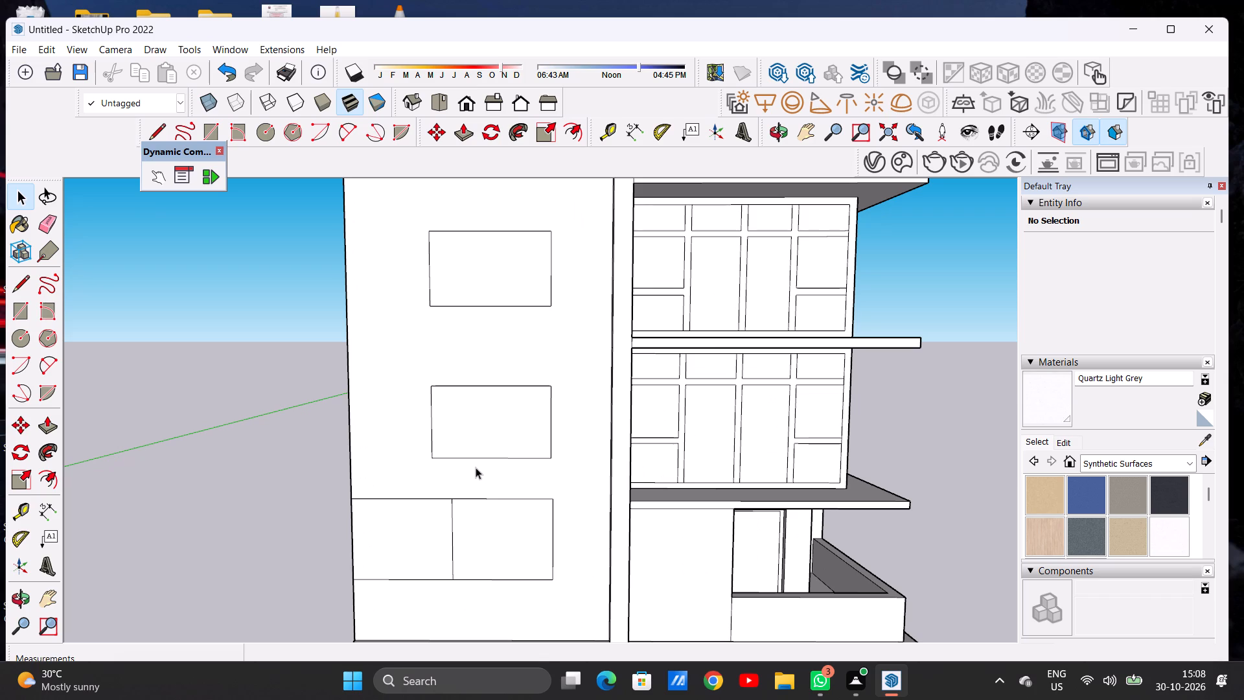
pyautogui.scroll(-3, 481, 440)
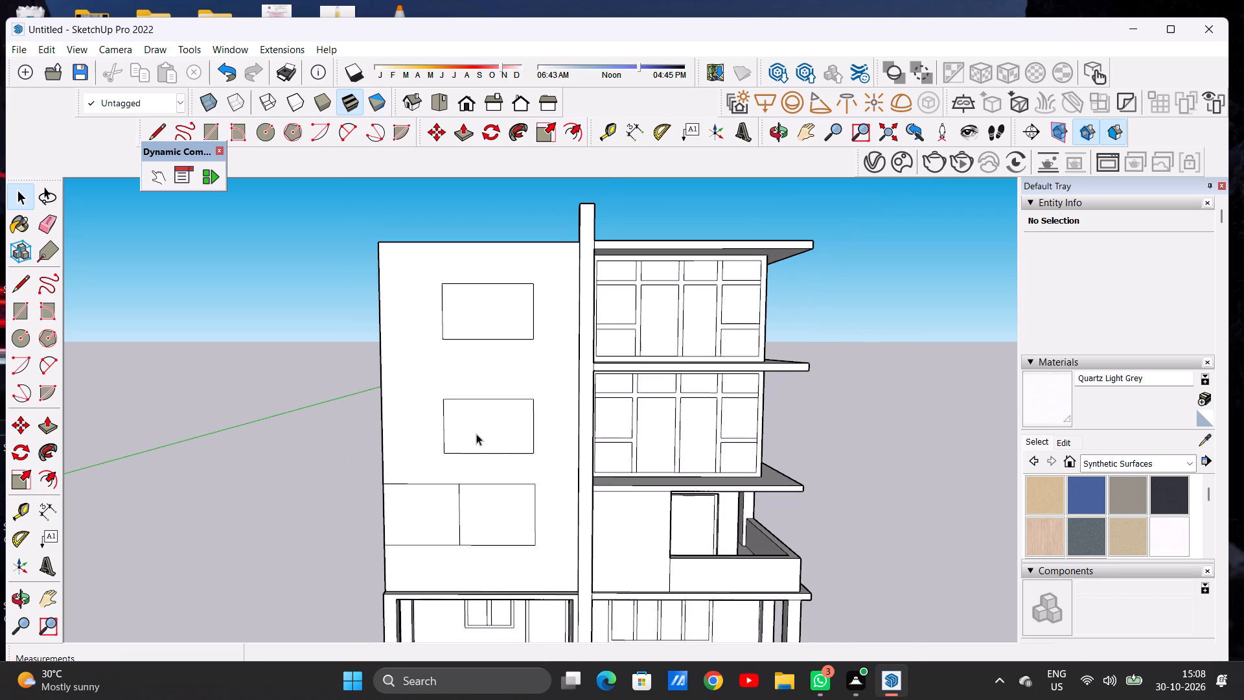
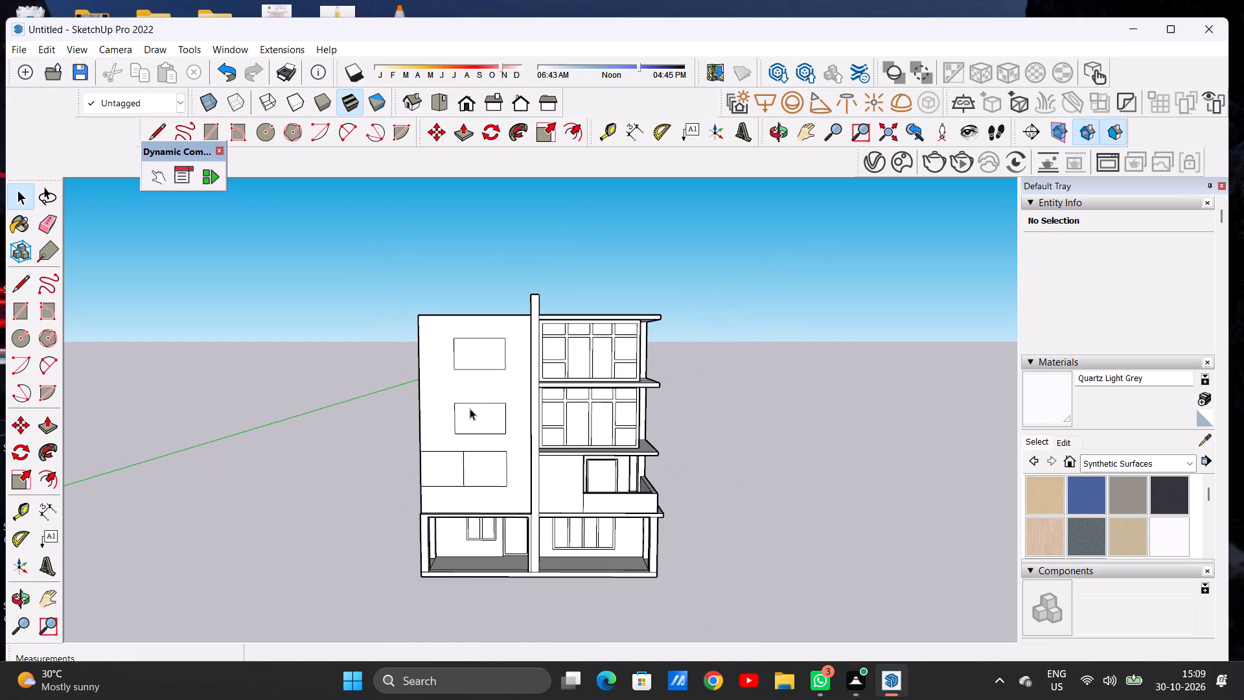
# Offset the outline of the first-floor window on the plain front wall inward by about 1' 11 13/16" to form its frame.
pyautogui.scroll(-7, 489, 340)
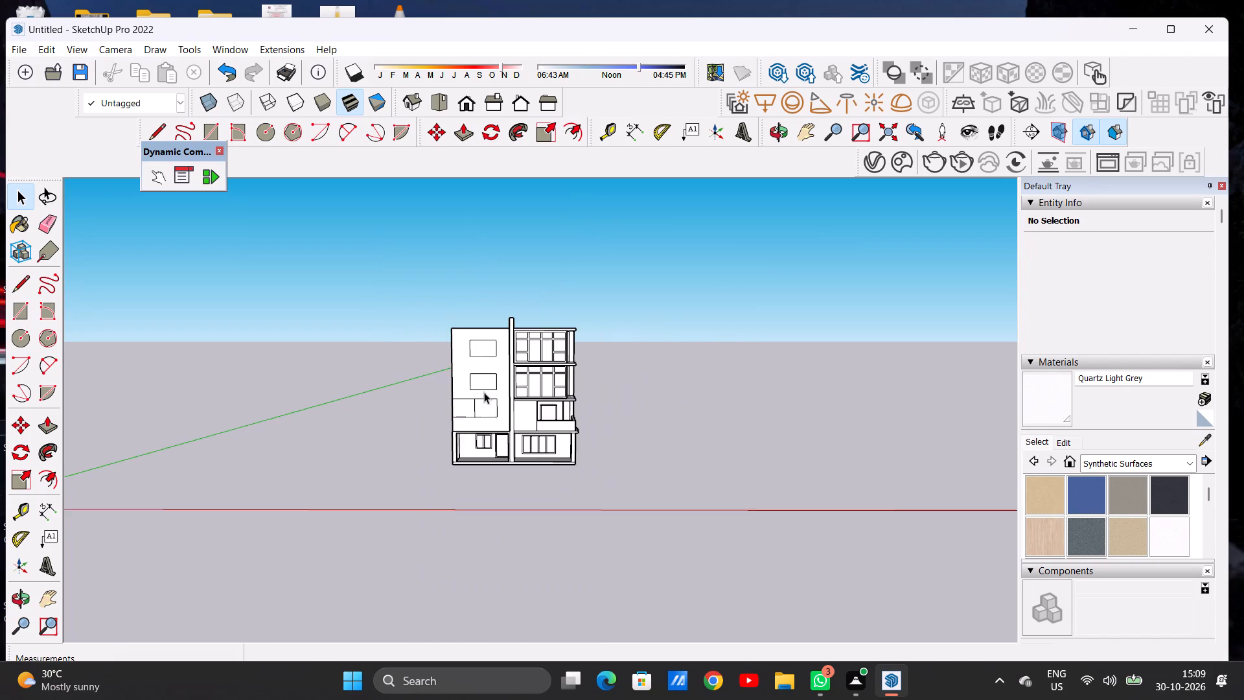
pyautogui.scroll(11, 484, 392)
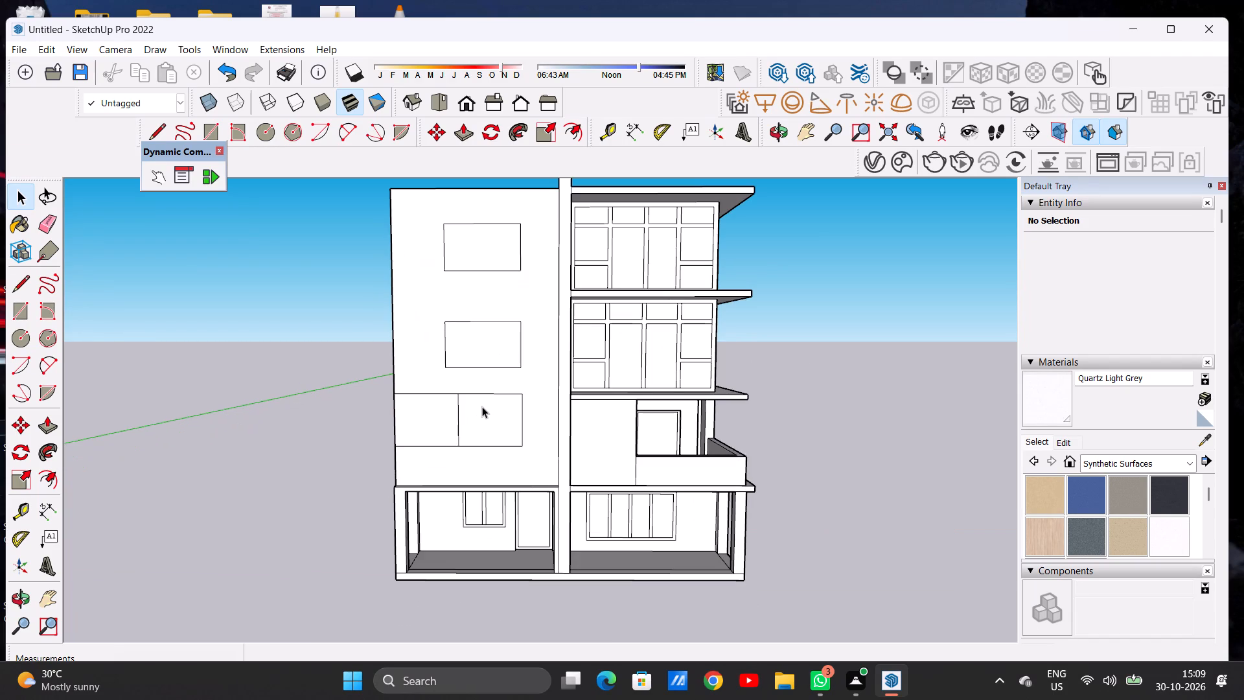
pyautogui.scroll(-6, 459, 434)
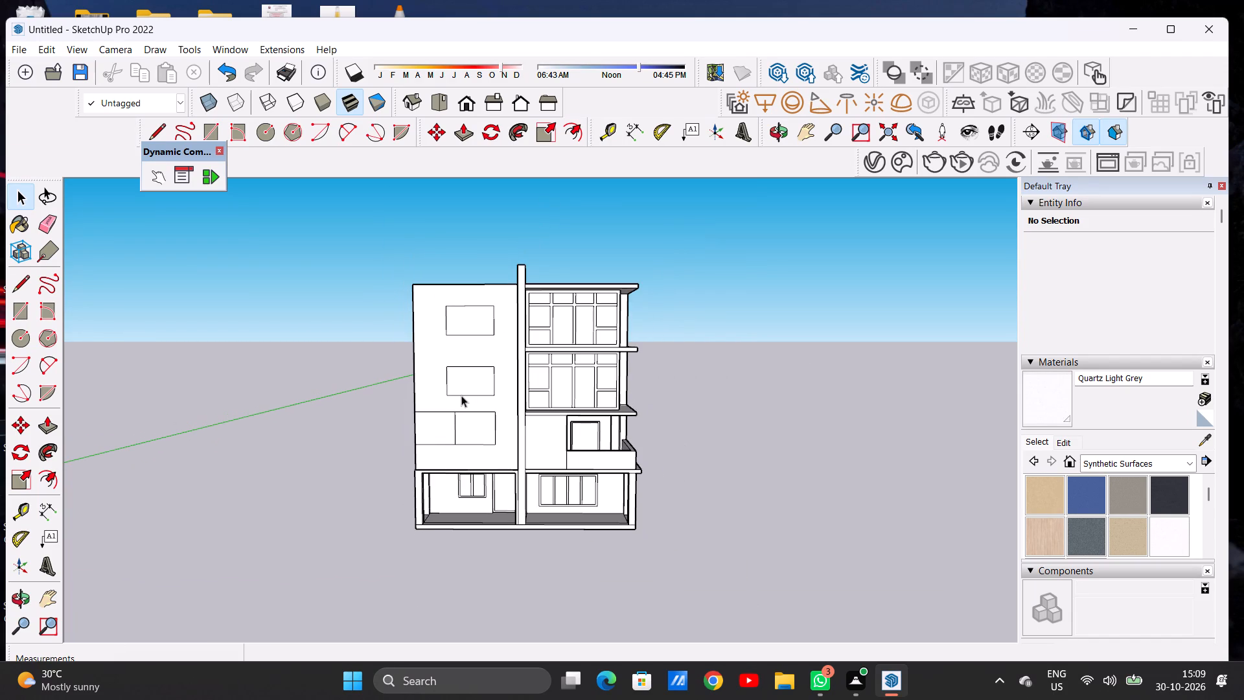
pyautogui.scroll(3, 463, 402)
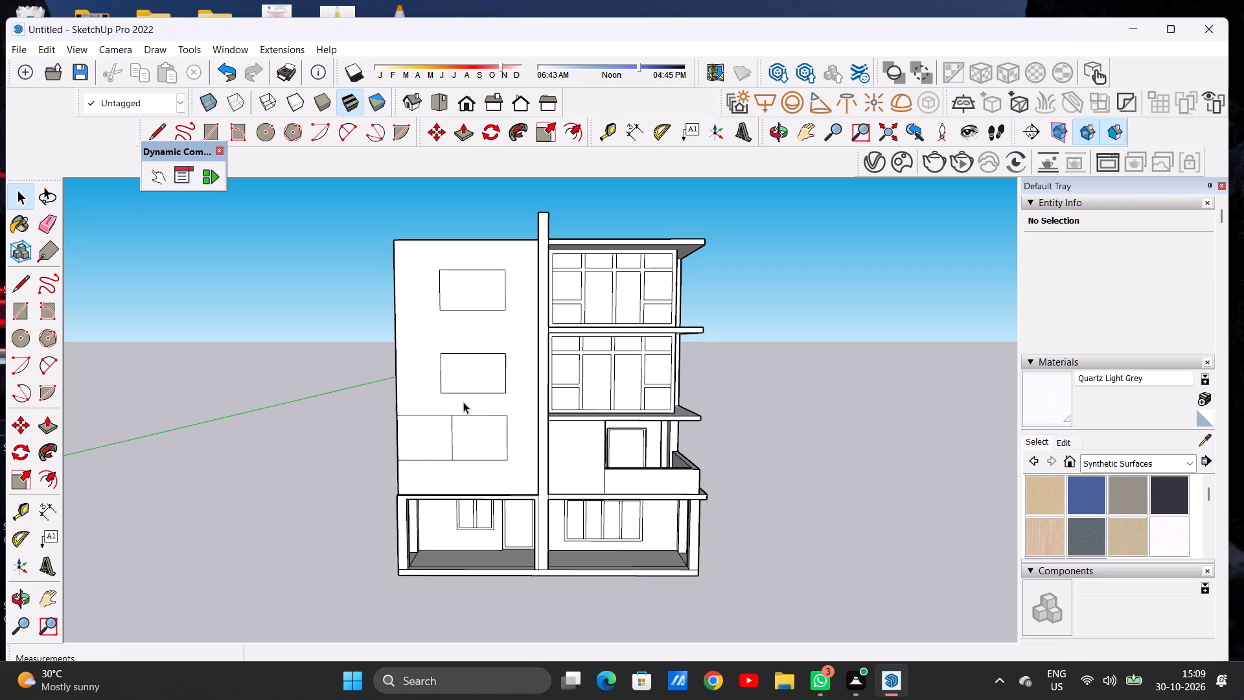
pyautogui.scroll(1, 463, 402)
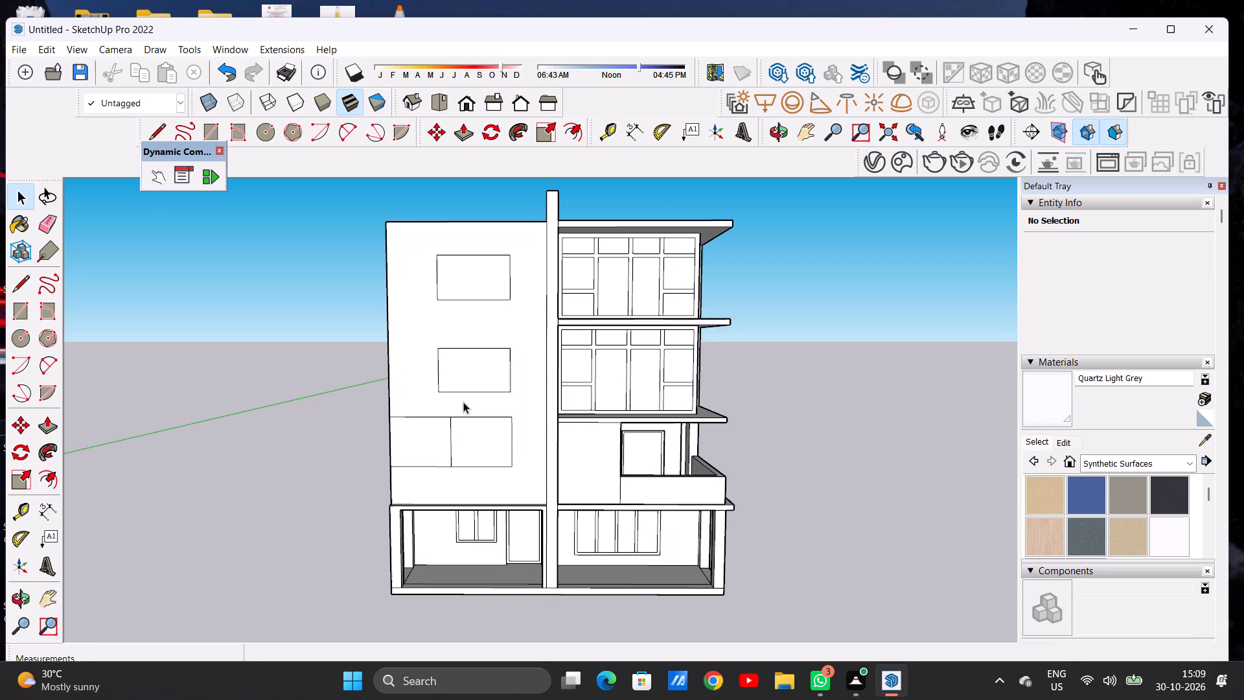
pyautogui.scroll(6, 468, 441)
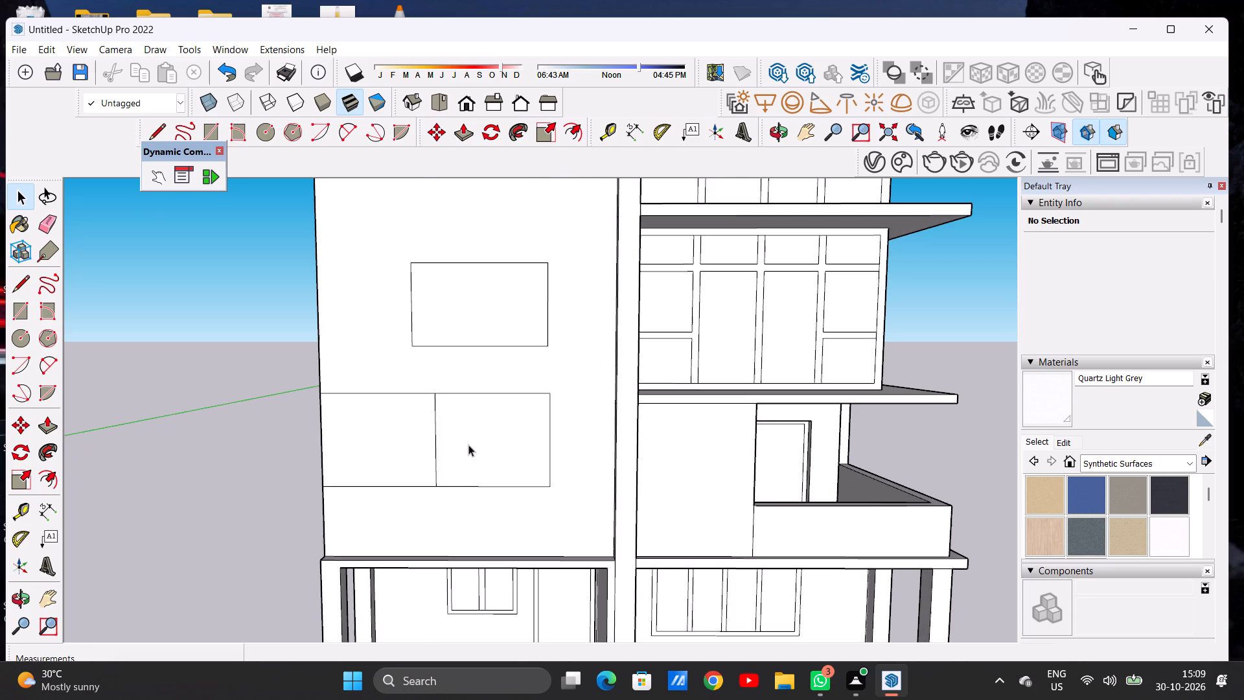
pyautogui.press('o')
pyautogui.press('f')
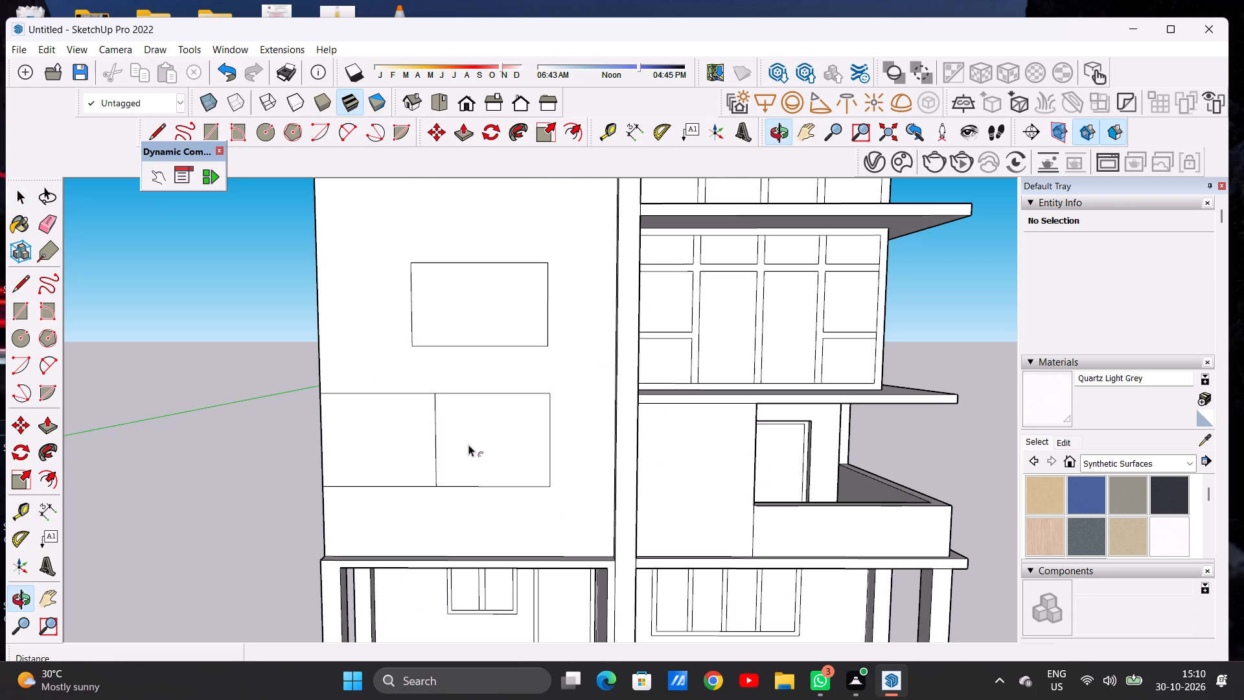
pyautogui.click(480, 408)
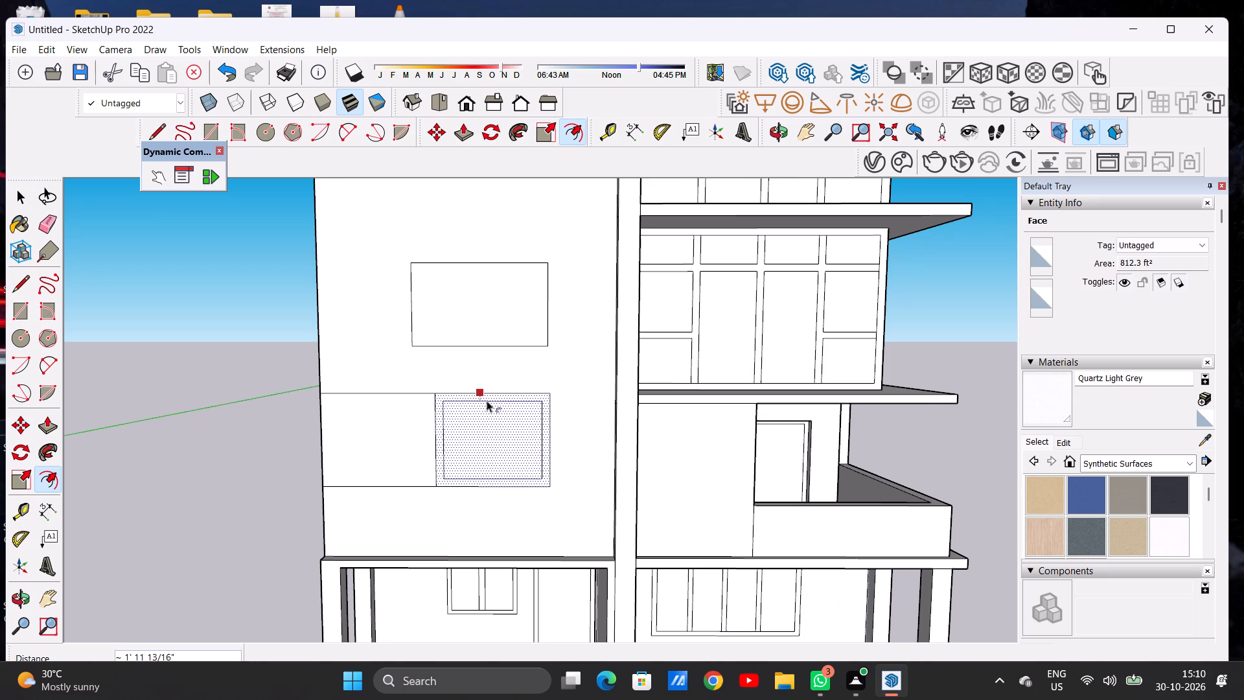
pyautogui.click(487, 401)
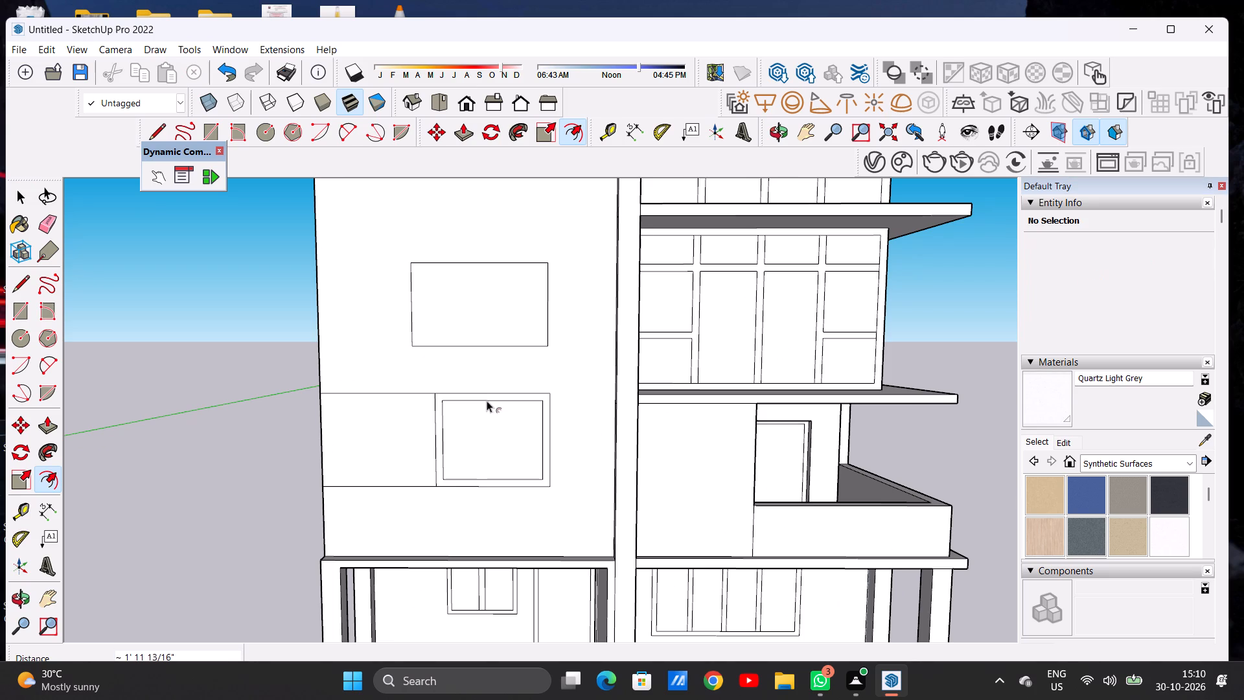
pyautogui.press('space')
# Draw two closely spaced vertical lines about 21' 10 1/2" long near the middle of the framed first-floor window as a mullion.
pyautogui.write('L')
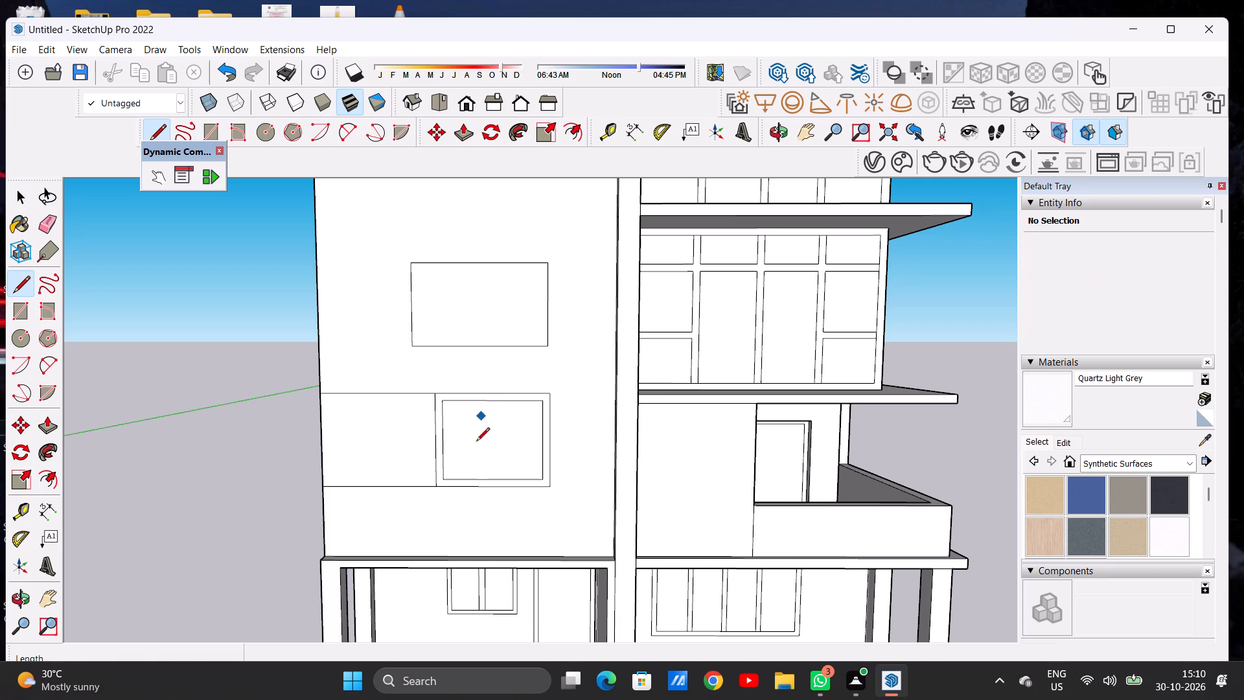
pyautogui.scroll(6, 483, 528)
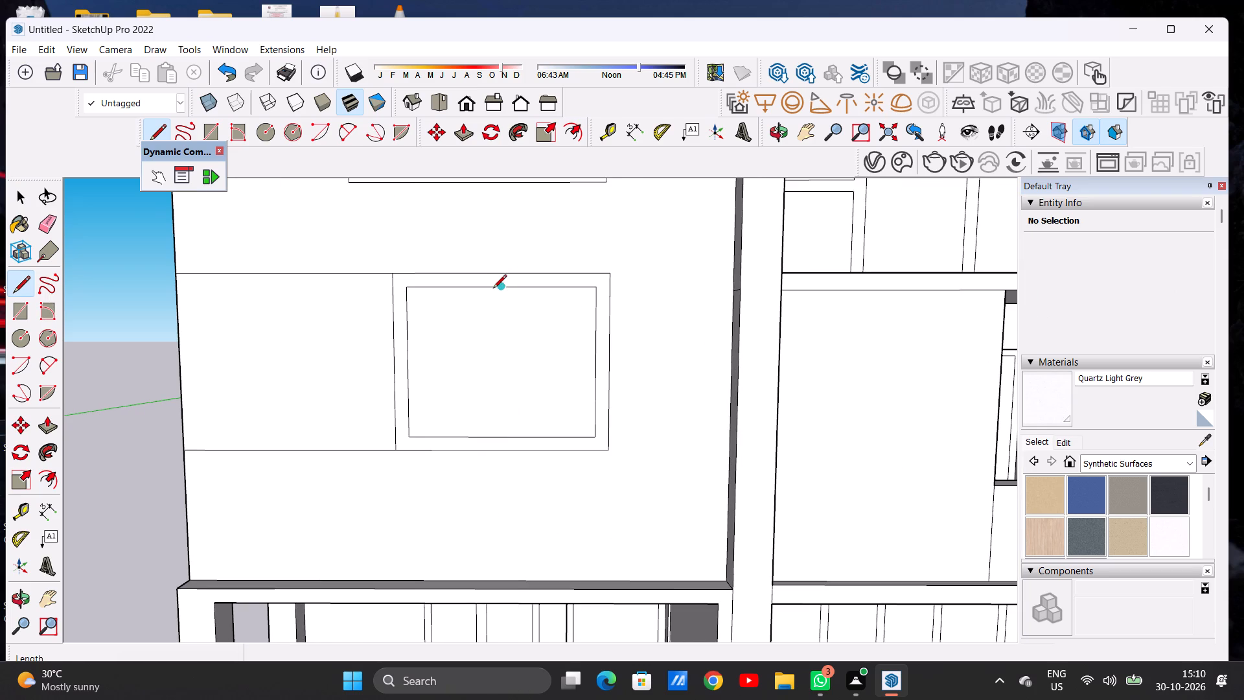
pyautogui.click(492, 288)
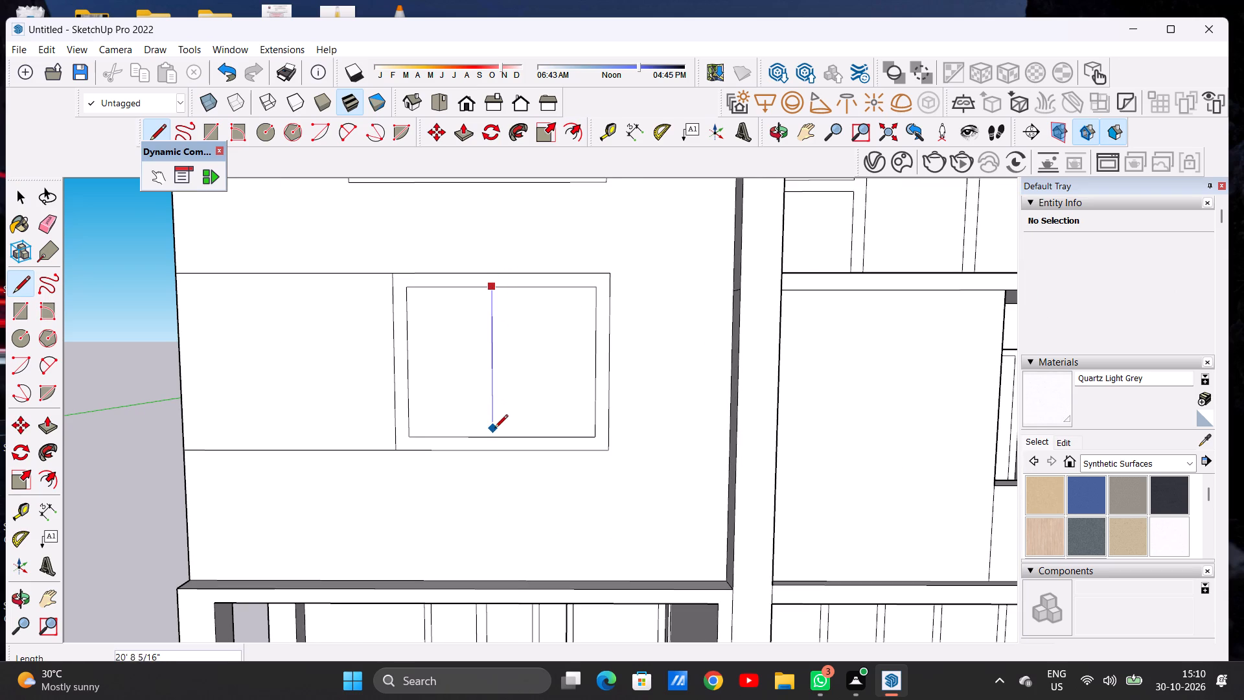
pyautogui.click(494, 435)
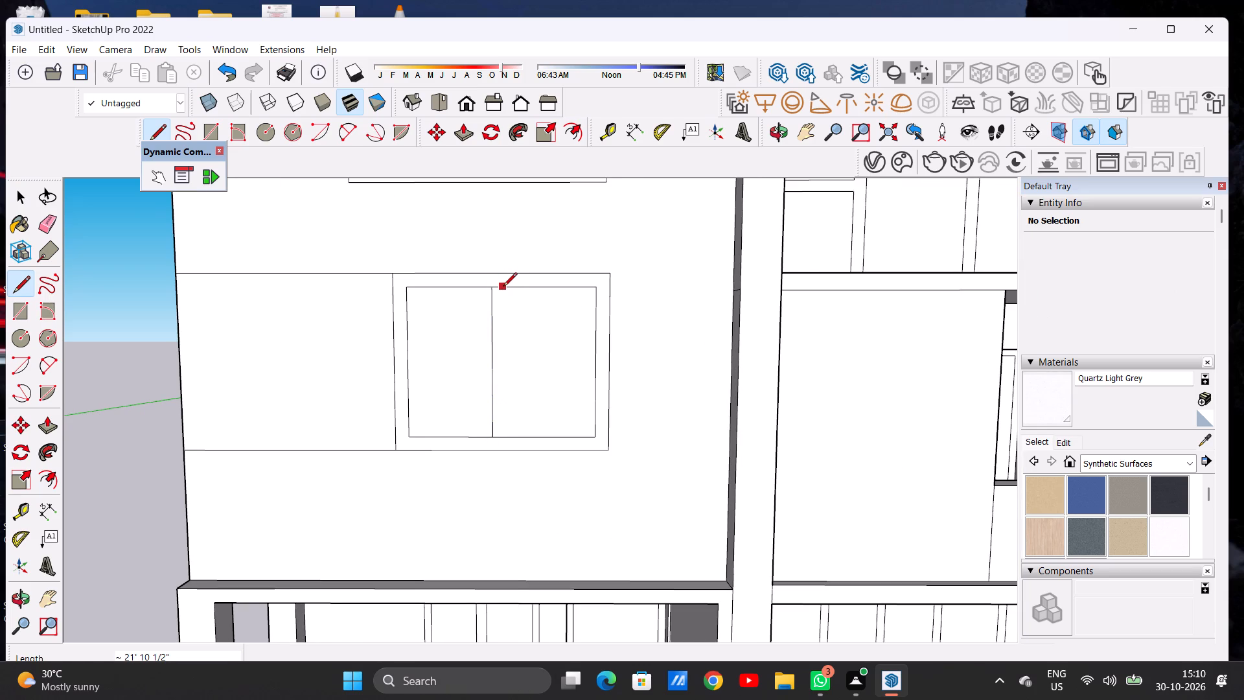
pyautogui.click(503, 287)
pyautogui.click(511, 436)
pyautogui.press('space')
# Narrow the second-floor window by drawing a vertical edge aligned with the left edge of the window below and erasing the leftover strip's outline.
pyautogui.scroll(-12, 494, 429)
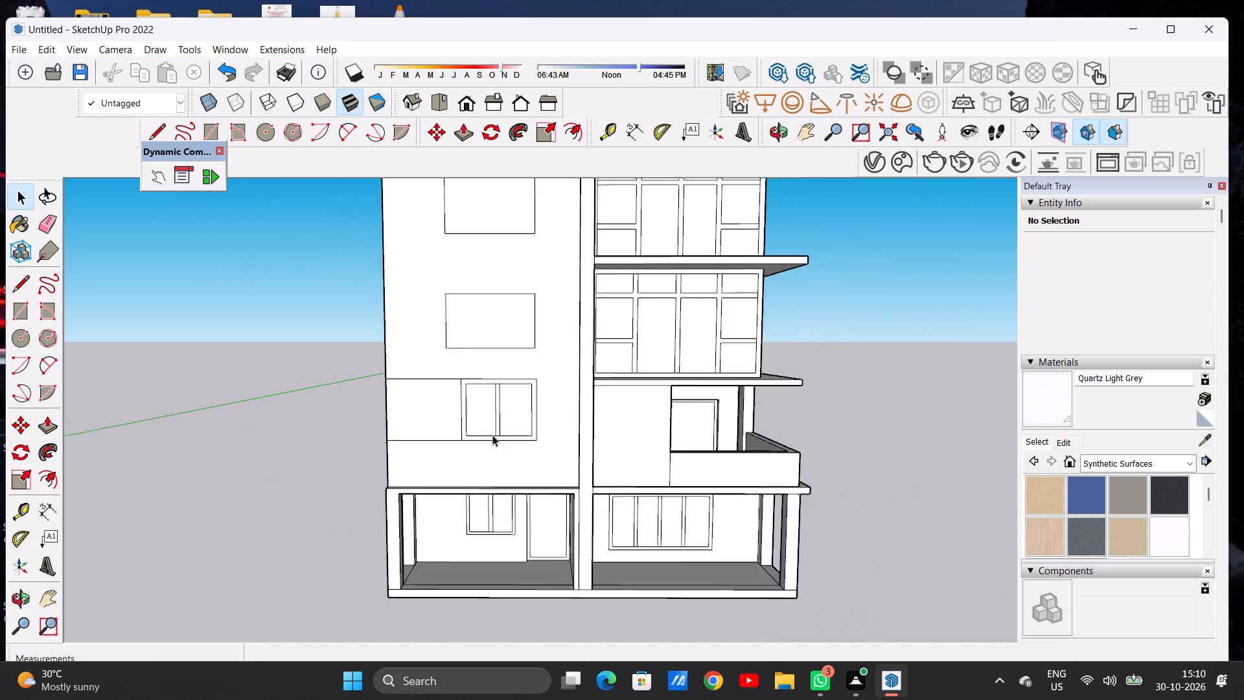
pyautogui.scroll(-1, 492, 435)
pyautogui.press('l')
pyautogui.scroll(5, 478, 377)
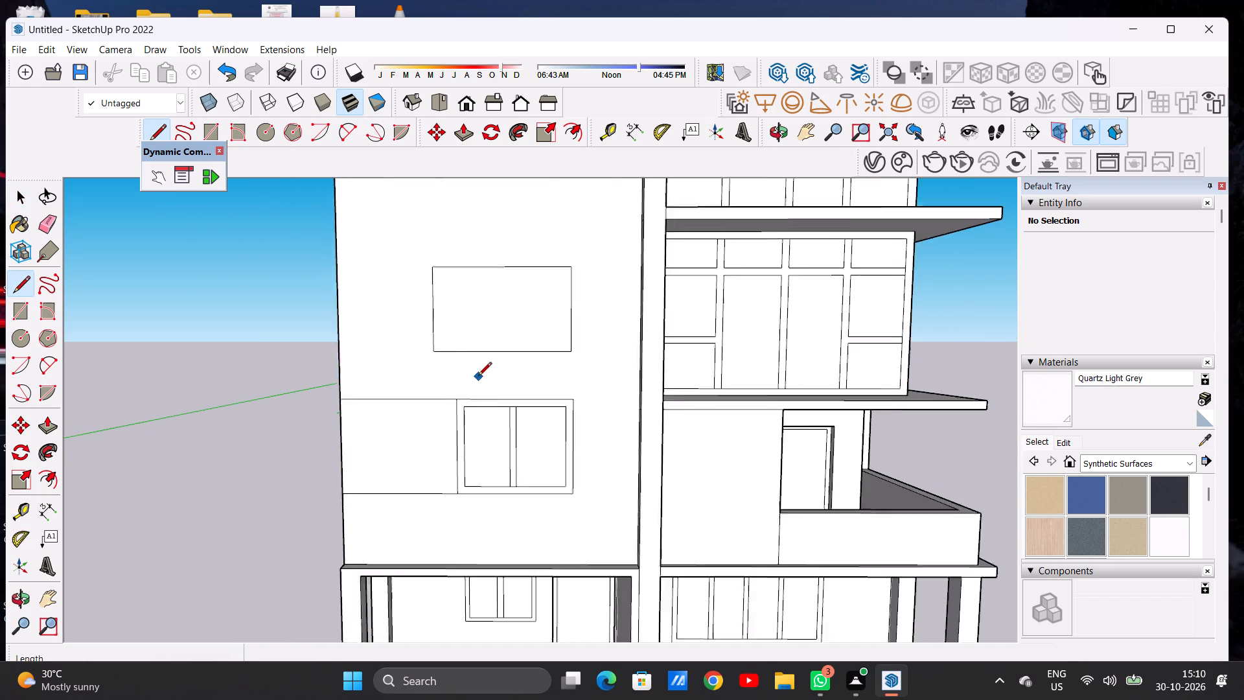
pyautogui.scroll(2, 478, 377)
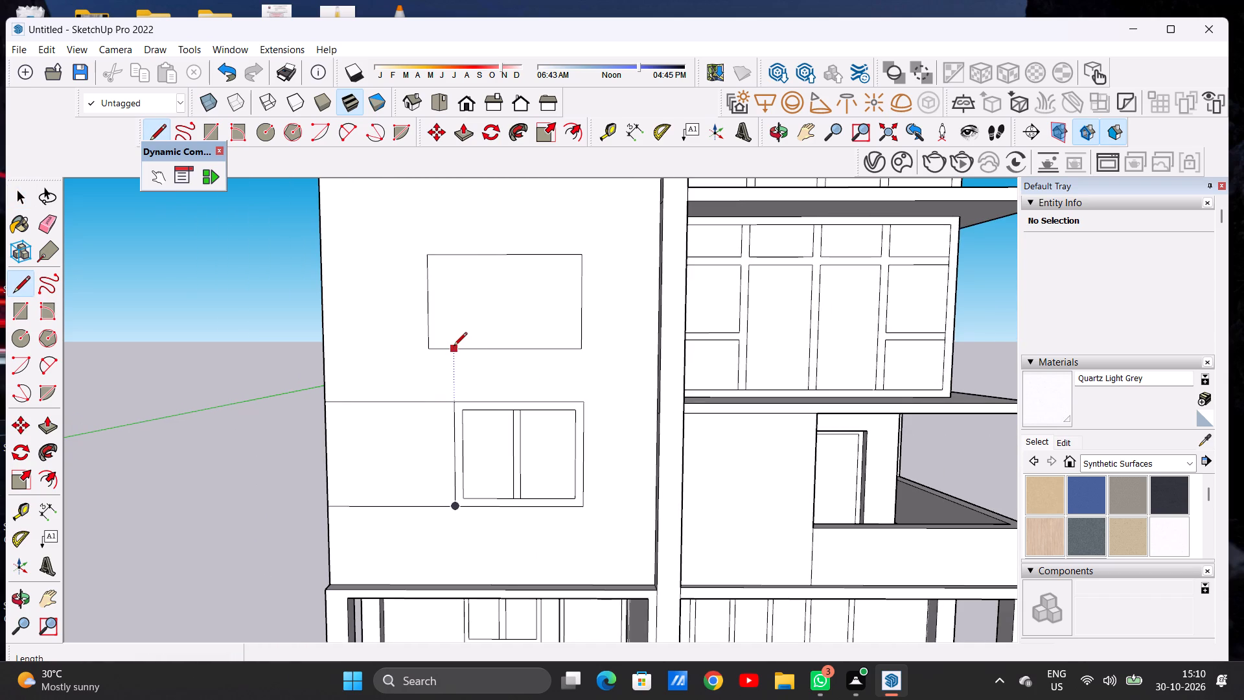
pyautogui.click(454, 347)
pyautogui.click(449, 254)
pyautogui.press('space')
pyautogui.write('E')
pyautogui.moveTo(440, 249); pyautogui.dragTo(440, 260)
pyautogui.moveTo(432, 290); pyautogui.dragTo(429, 305)
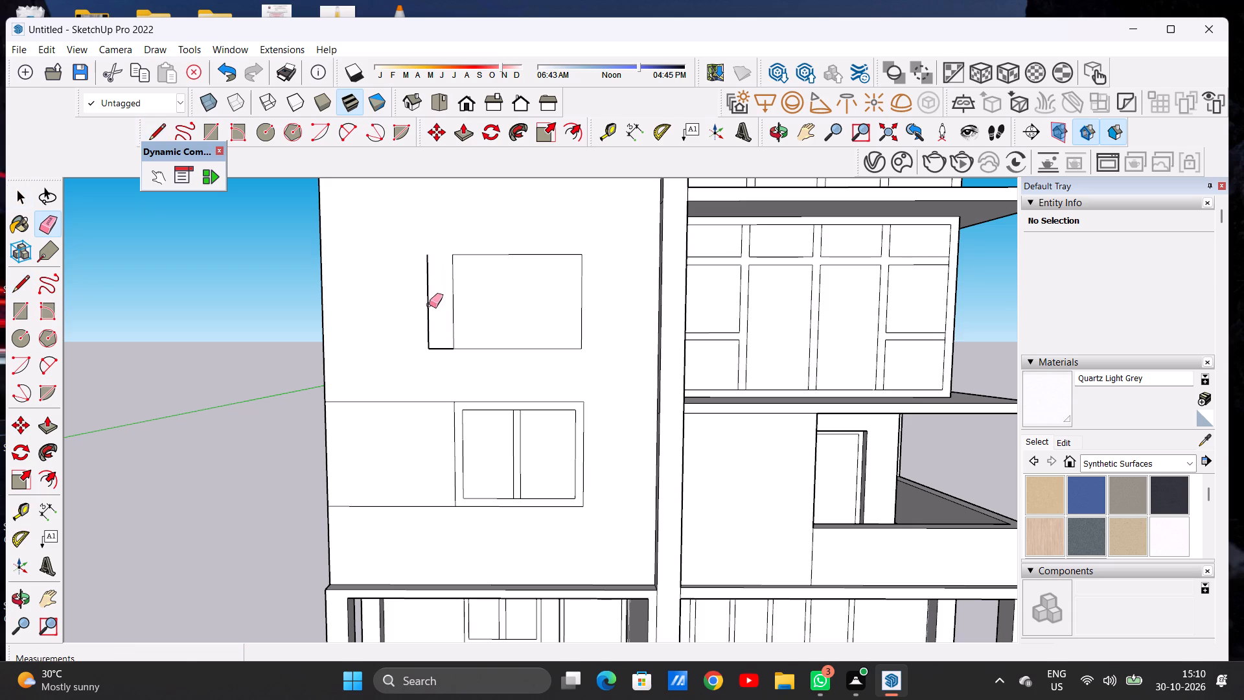
pyautogui.moveTo(429, 305); pyautogui.dragTo(424, 318)
pyautogui.moveTo(437, 334); pyautogui.dragTo(441, 355)
# Narrow the top-floor window by drawing a vertical edge aligned with the second-floor window's left edge and erasing the leftover strip's outline.
pyautogui.press('l')
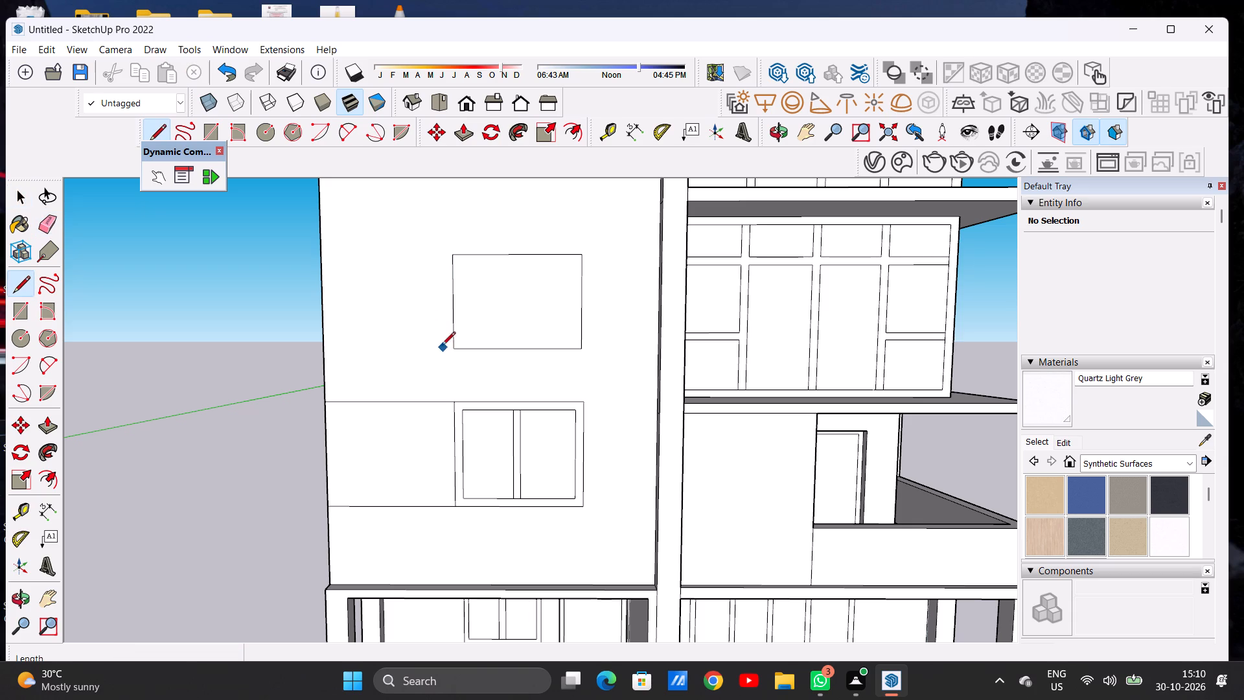
pyautogui.scroll(-11, 440, 367)
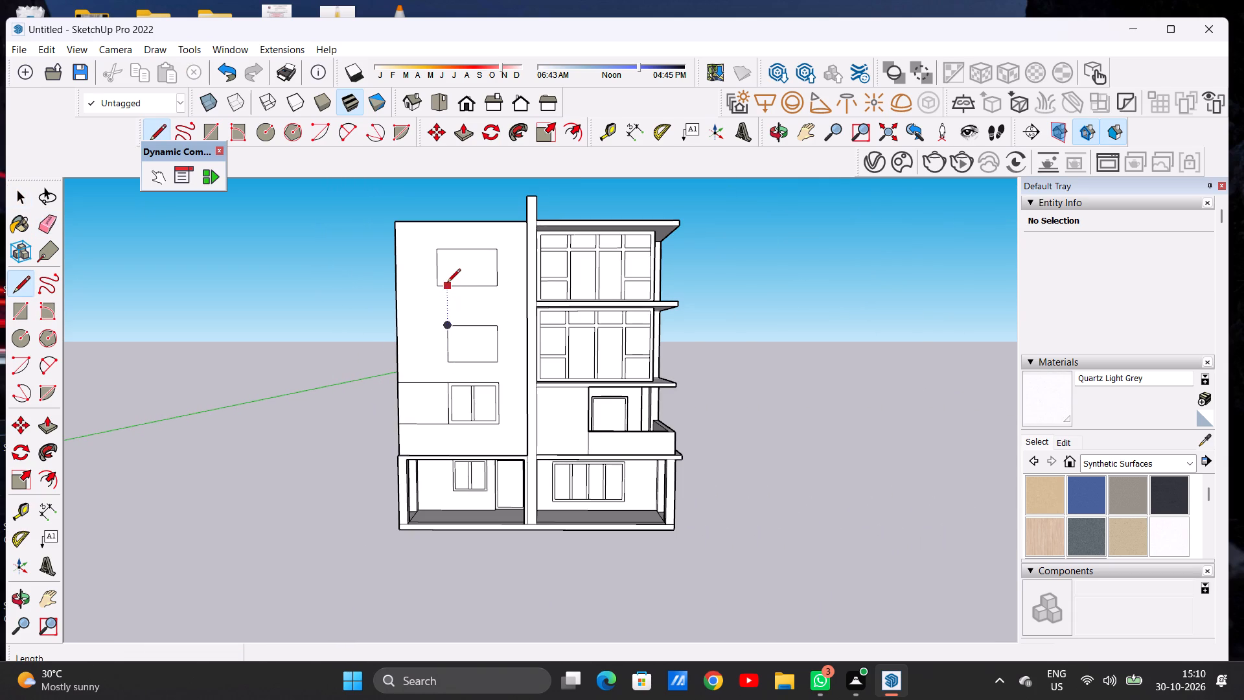
pyautogui.scroll(6, 447, 283)
pyautogui.click(447, 286)
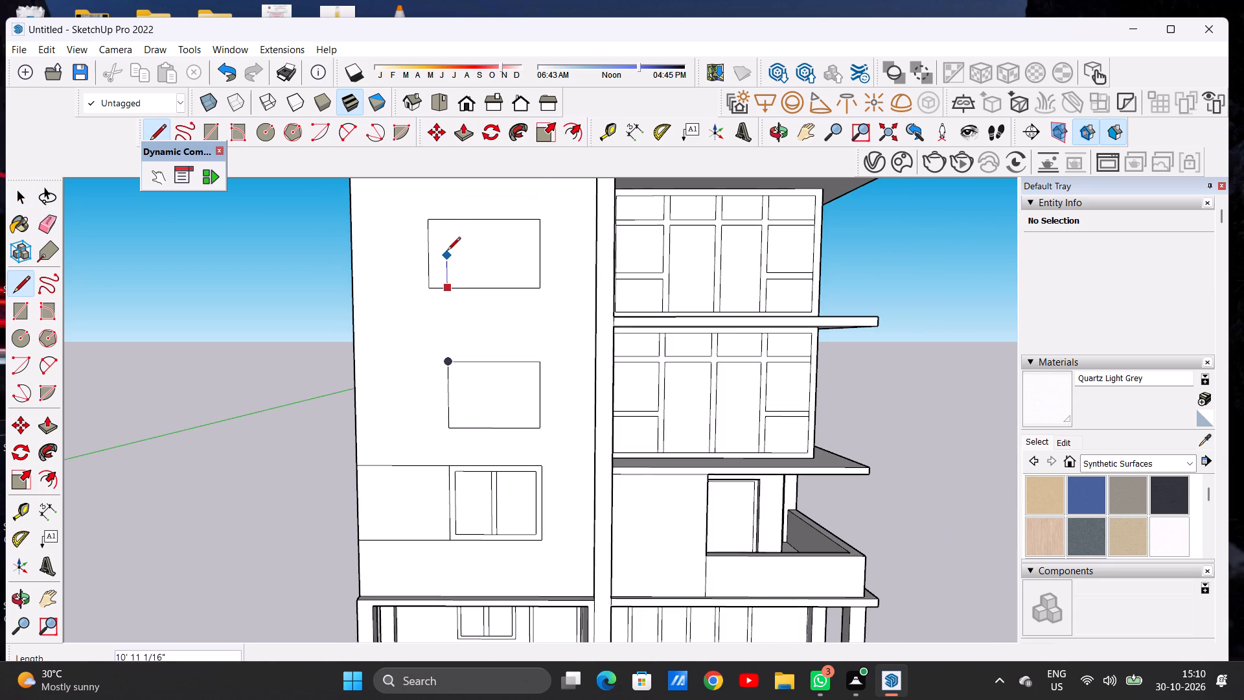
pyautogui.click(445, 220)
pyautogui.press('space')
pyautogui.write('E')
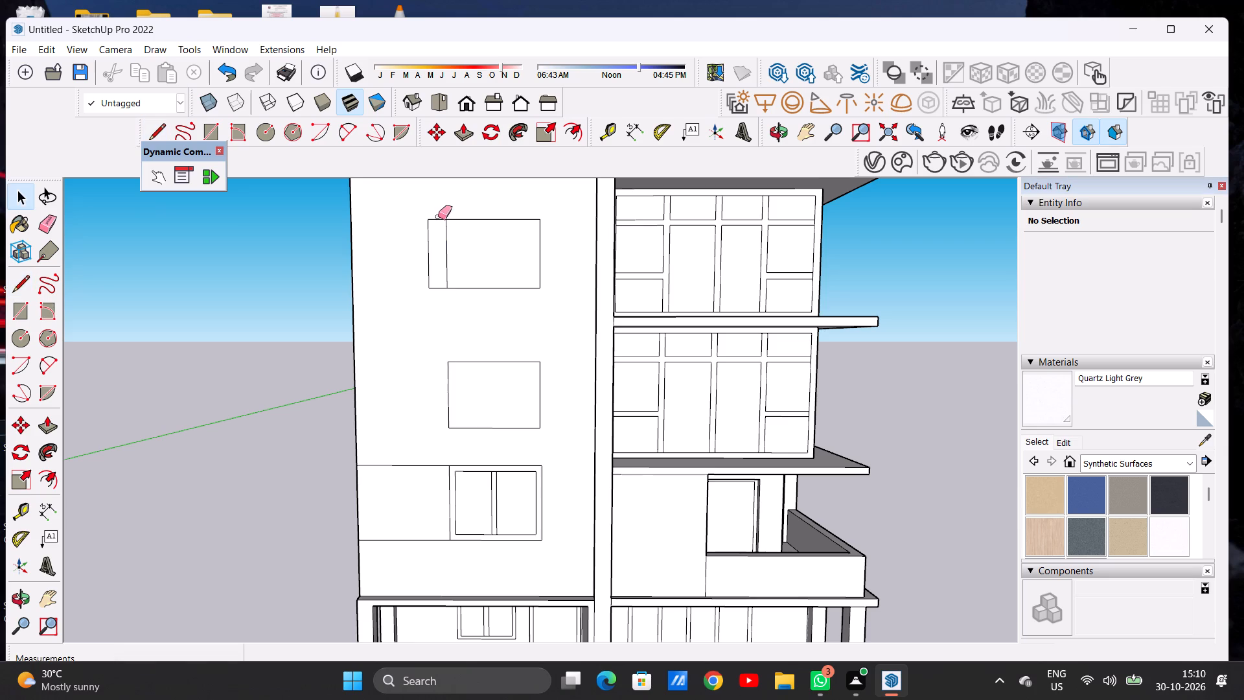
pyautogui.moveTo(433, 218); pyautogui.dragTo(436, 230)
pyautogui.moveTo(433, 245); pyautogui.dragTo(427, 270)
pyautogui.moveTo(435, 278); pyautogui.dragTo(437, 296)
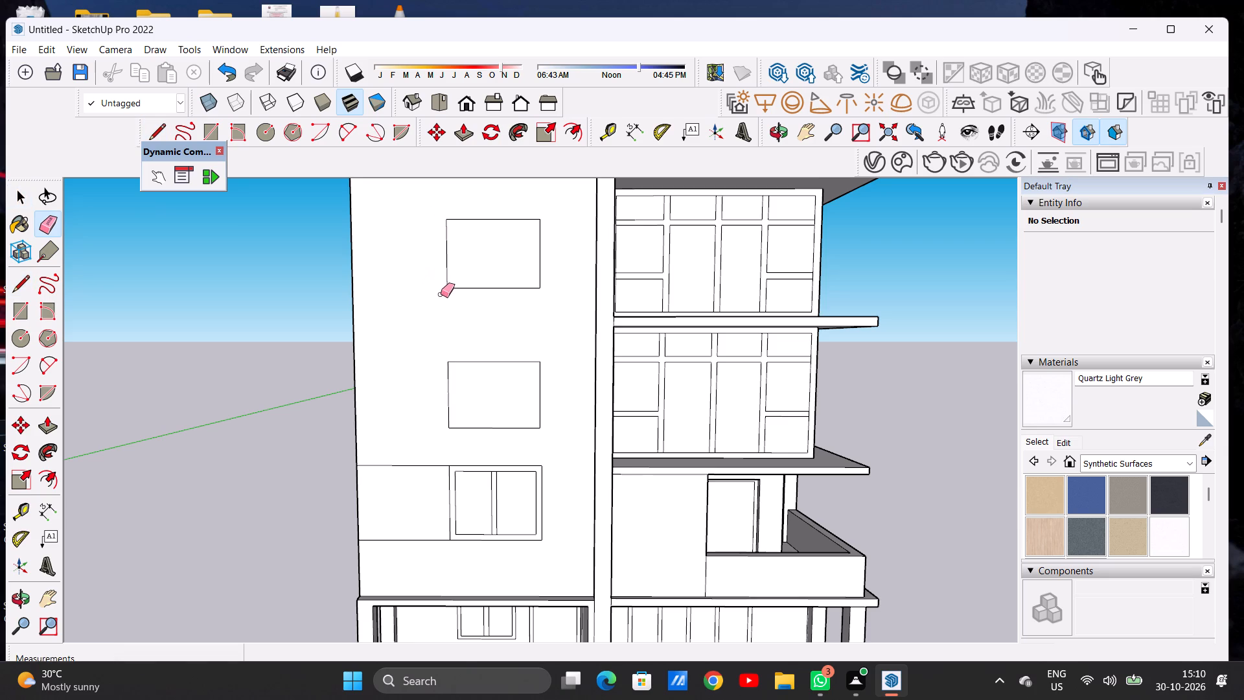
pyautogui.press('space')
# Draw a thin horizontal rectangle about 32' 10 3/8" by 1' 8 1/8" on the wall just above the framed first-floor window.
pyautogui.scroll(-12, 405, 325)
pyautogui.scroll(3, 452, 399)
pyautogui.scroll(-1, 454, 401)
pyautogui.scroll(7, 454, 401)
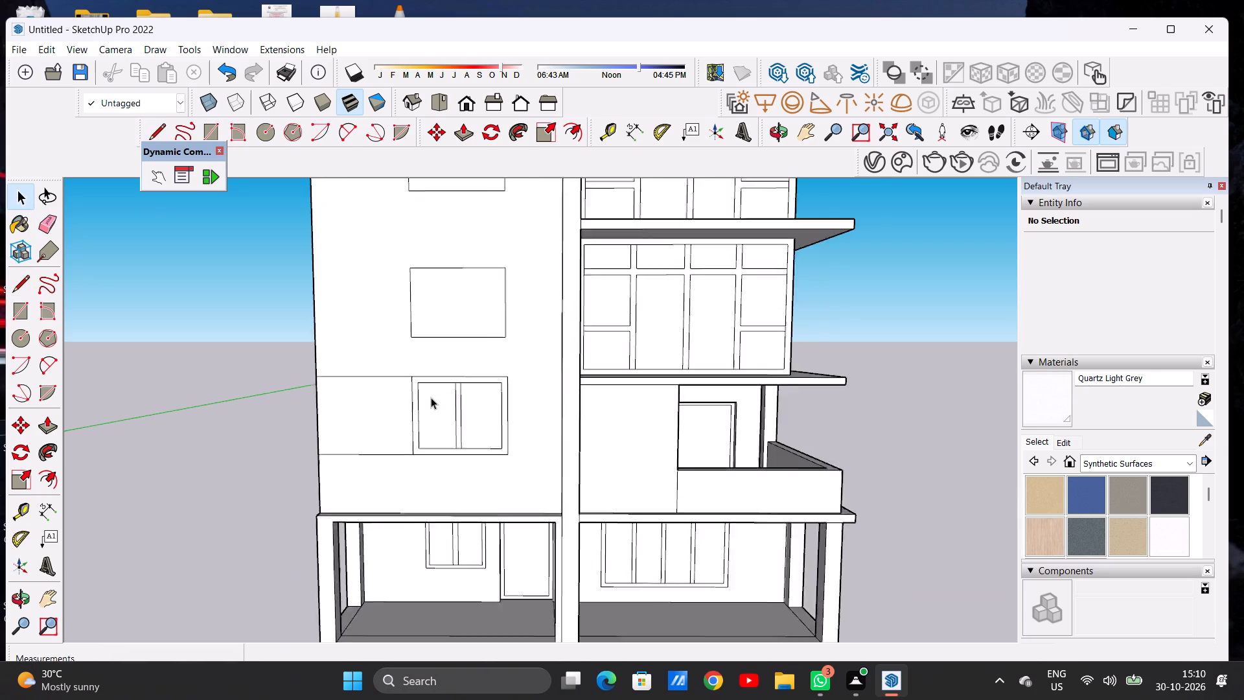
pyautogui.scroll(8, 431, 397)
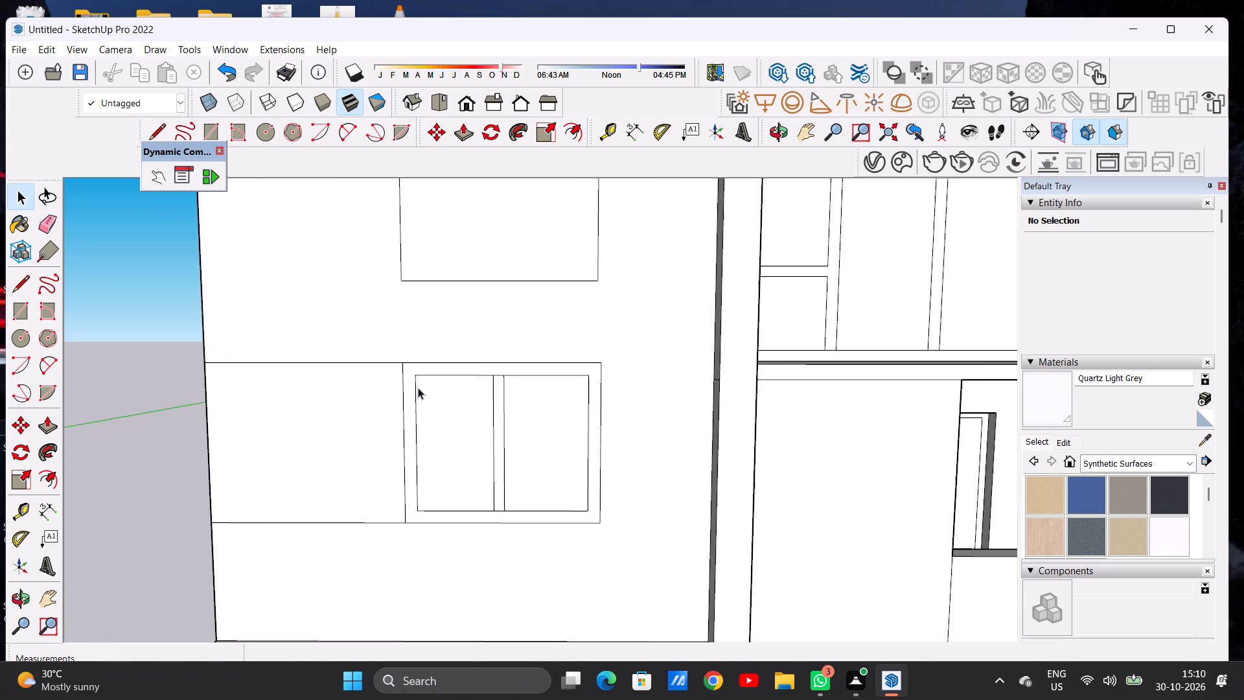
pyautogui.scroll(1, 418, 388)
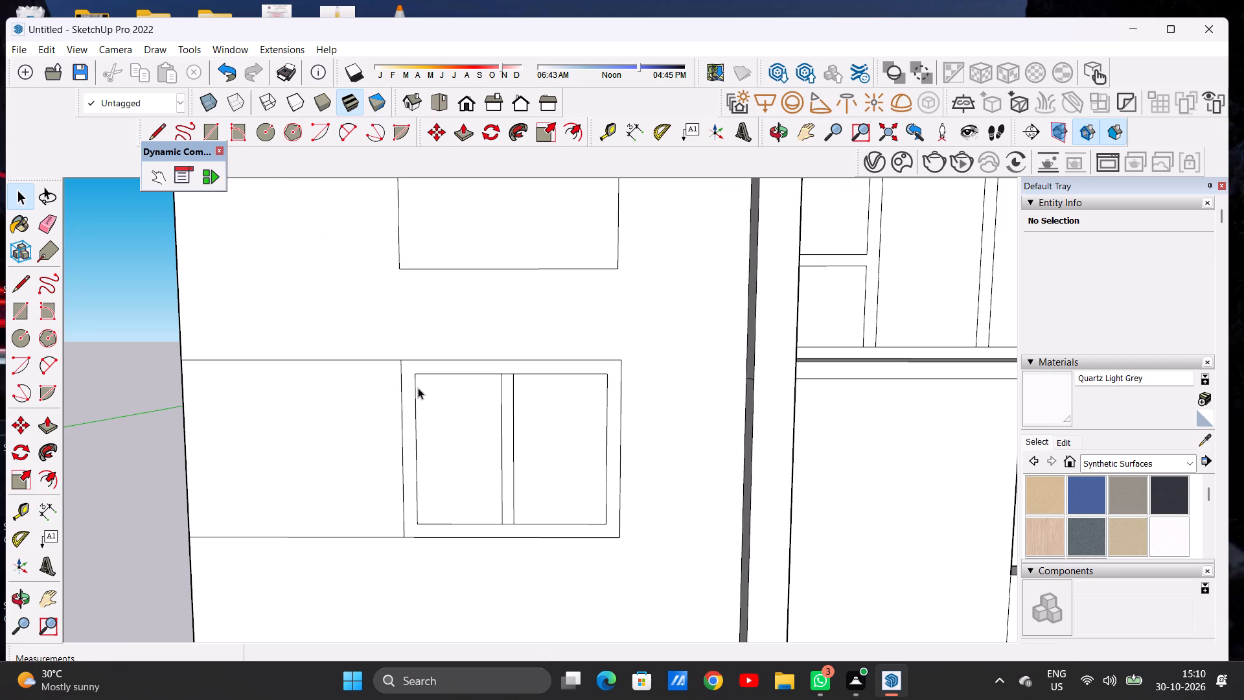
pyautogui.press('r')
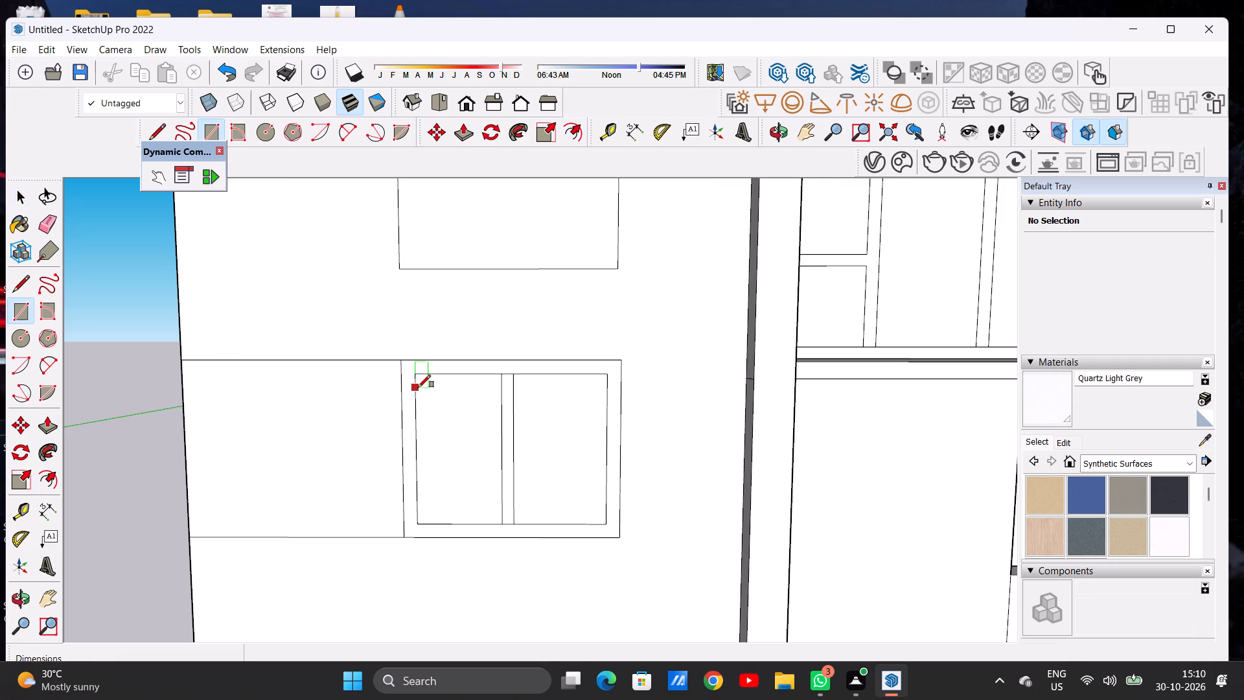
pyautogui.scroll(5, 401, 365)
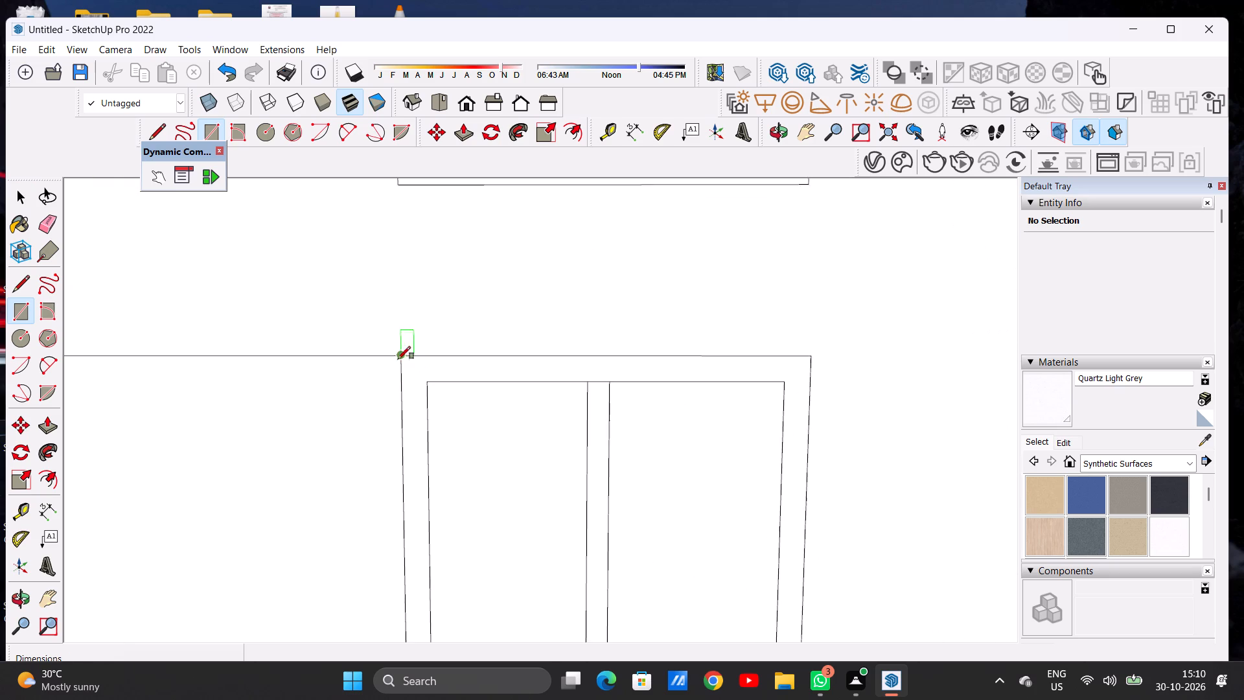
pyautogui.scroll(6, 398, 359)
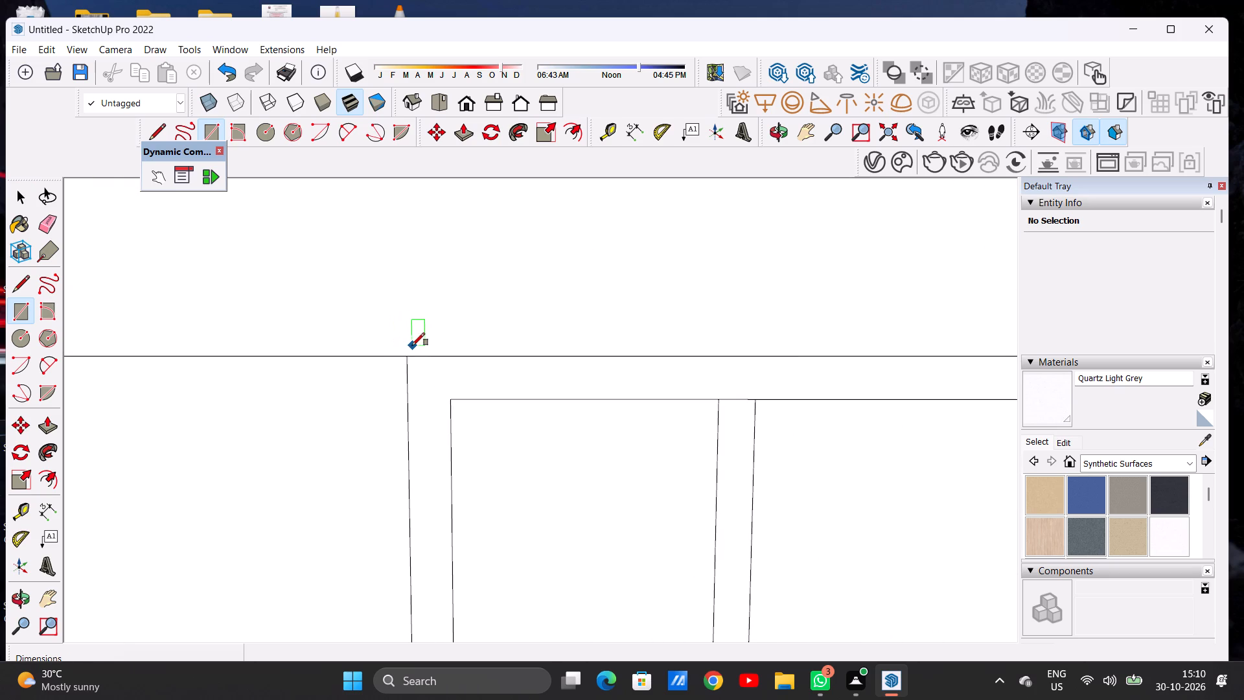
pyautogui.click(401, 347)
pyautogui.scroll(-14, 497, 339)
pyautogui.scroll(4, 698, 338)
pyautogui.scroll(-1, 697, 338)
pyautogui.scroll(1, 697, 338)
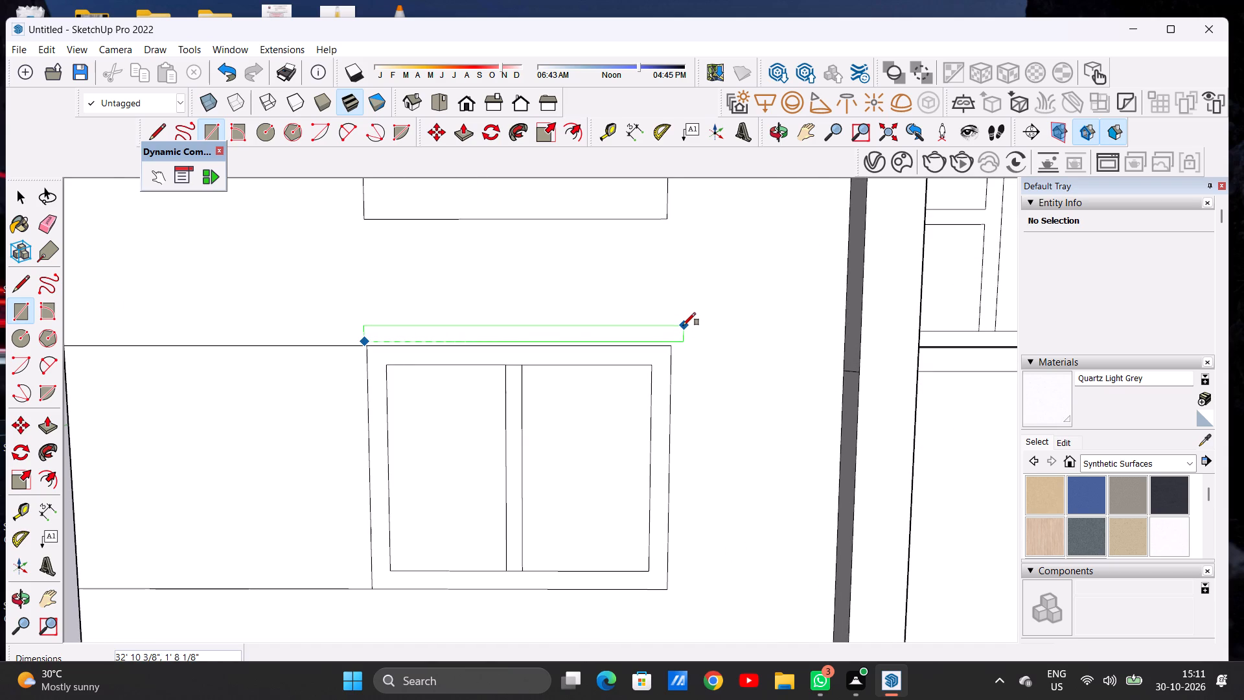
pyautogui.click(683, 325)
pyautogui.press('space')
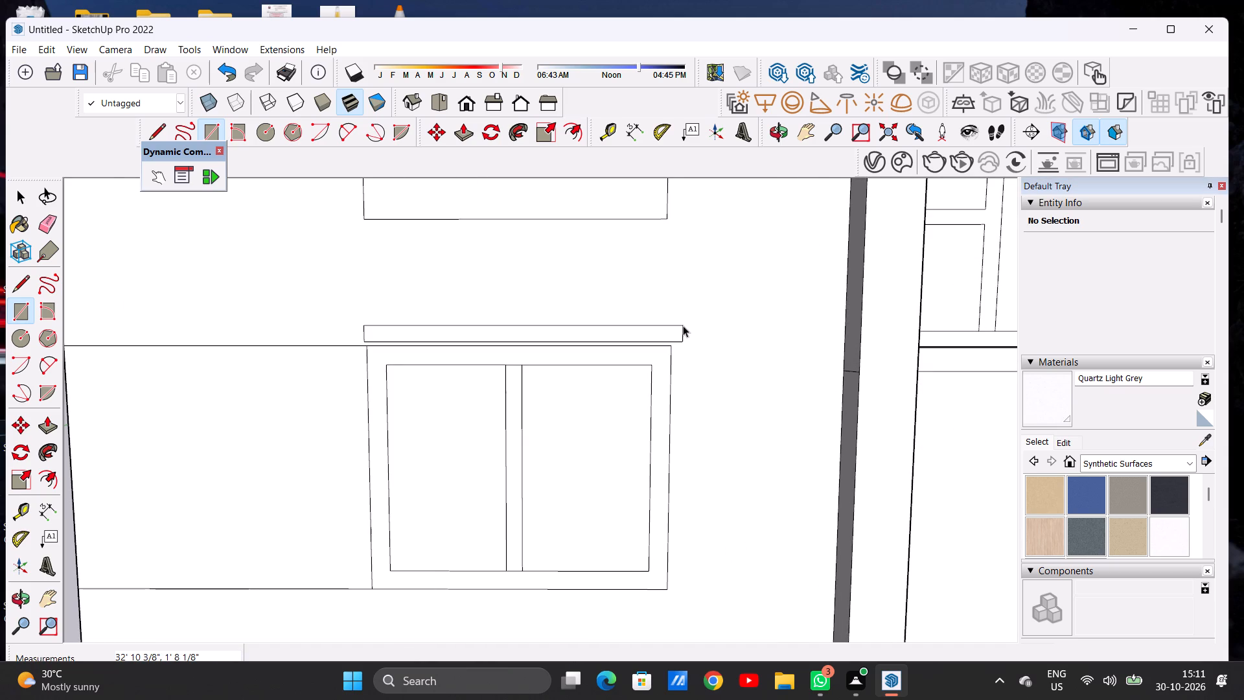
# Copy the thin ledge rectangle about 35' 3 7/16" straight up to just above the second-floor window.
pyautogui.doubleClick(680, 333)
pyautogui.press('m')
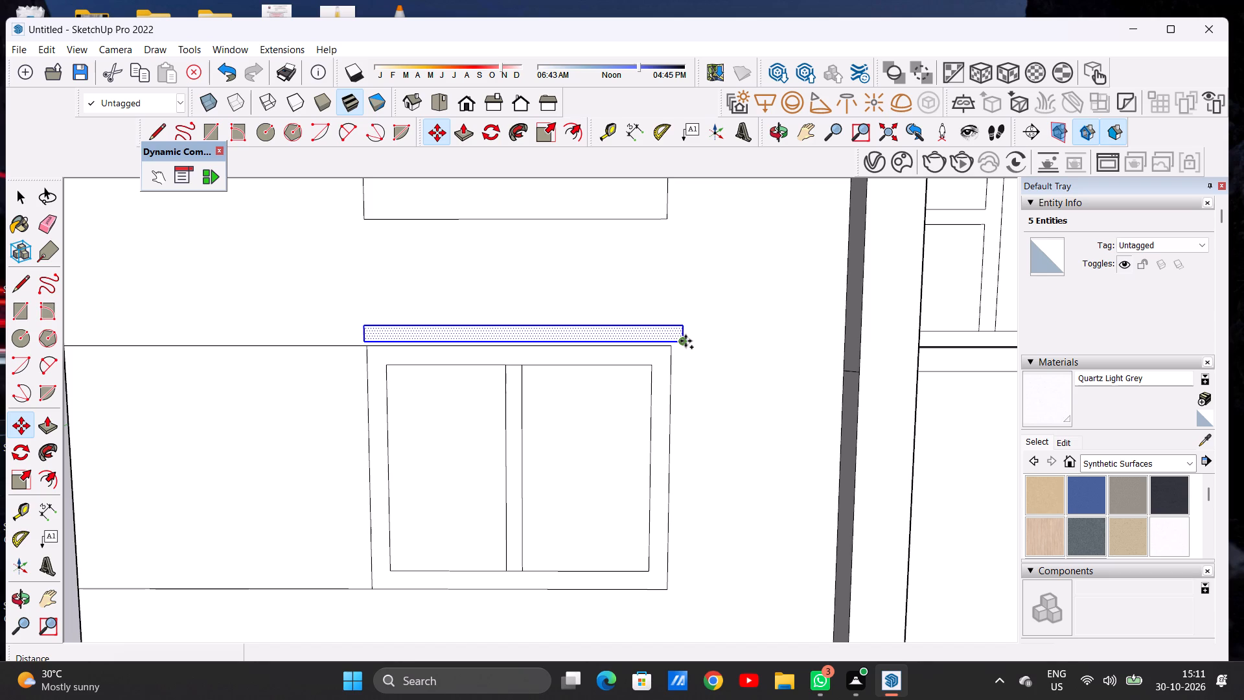
pyautogui.click(685, 341)
pyautogui.scroll(-15, 678, 325)
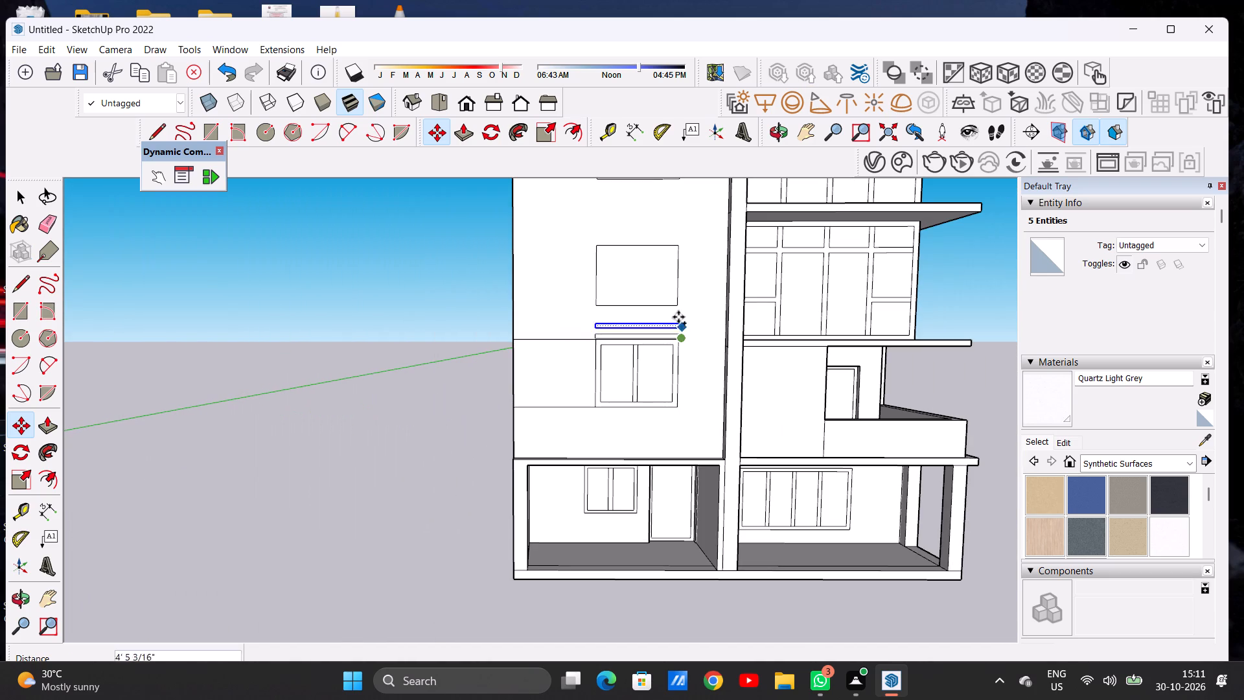
pyautogui.scroll(12, 687, 251)
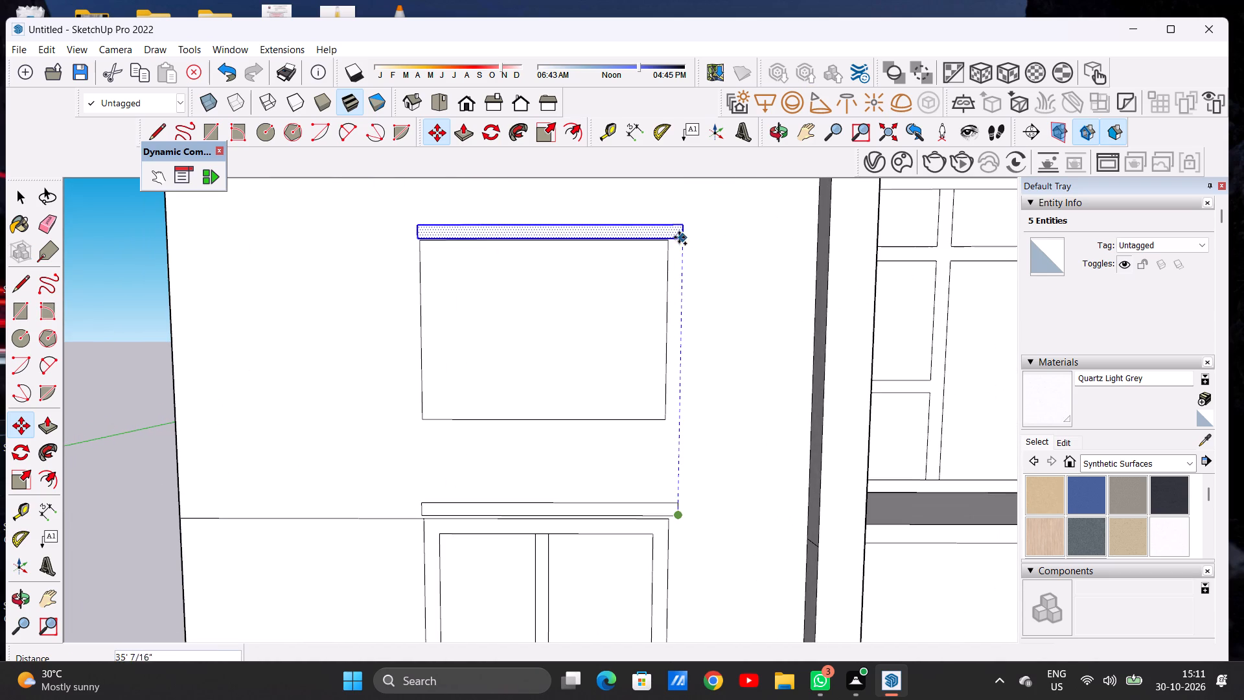
pyautogui.scroll(4, 680, 227)
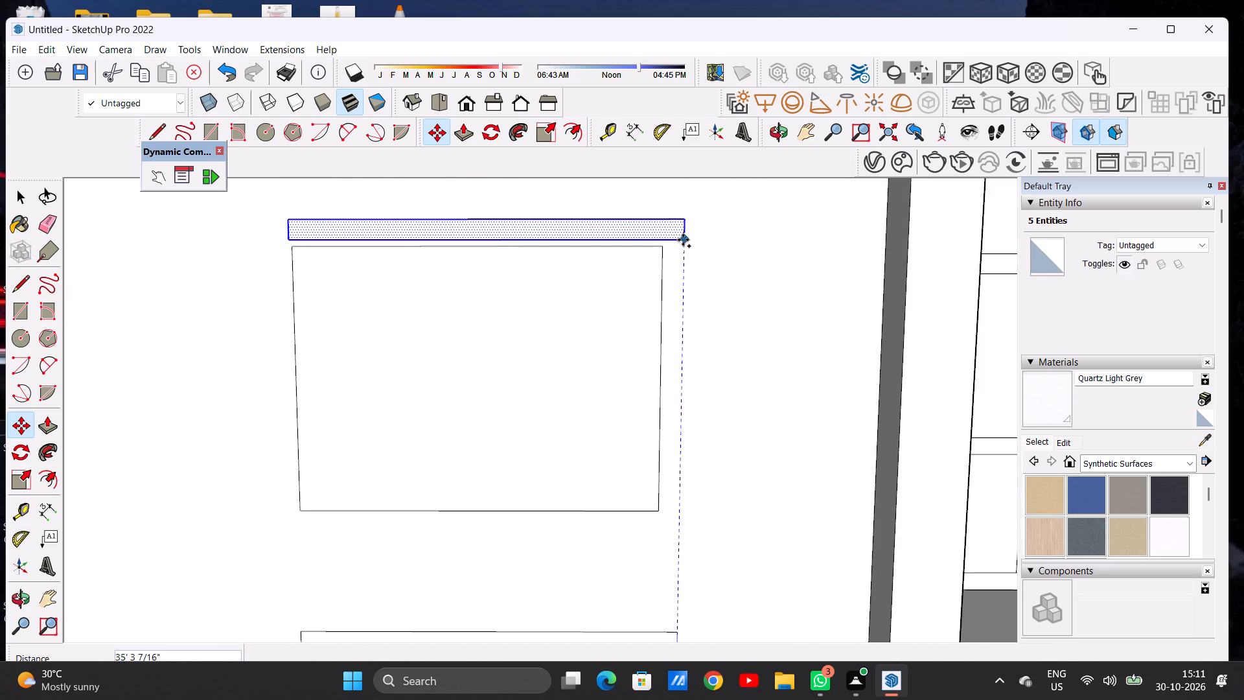
pyautogui.click(683, 240)
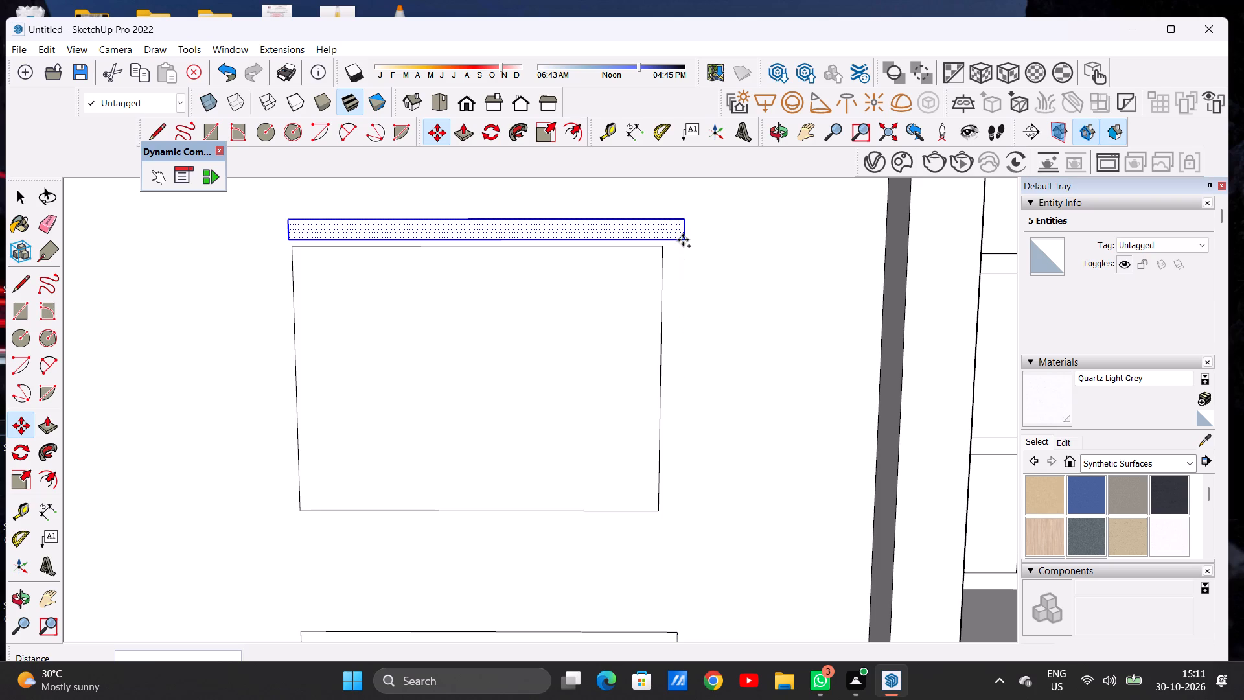
# Copy the ledge rectangle about 47' 1/16" straight up from the second-floor window to just above the top-floor window.
pyautogui.click(683, 240)
pyautogui.scroll(-15, 682, 227)
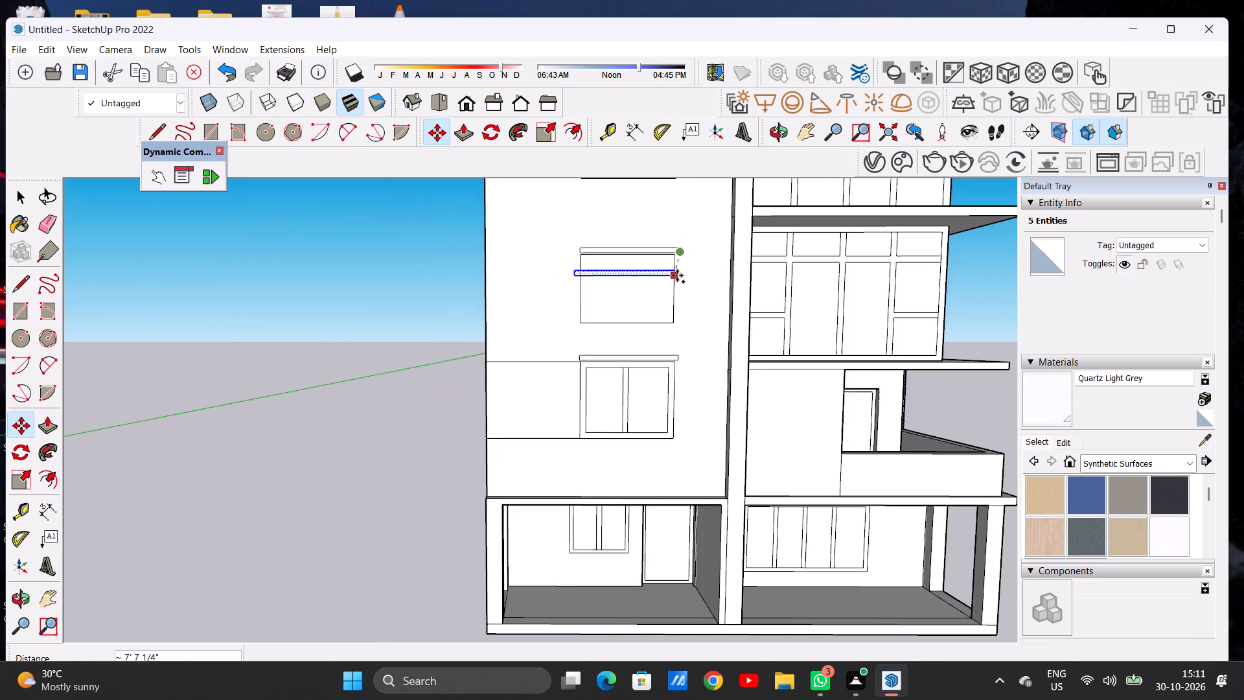
pyautogui.scroll(-11, 677, 275)
pyautogui.scroll(12, 680, 216)
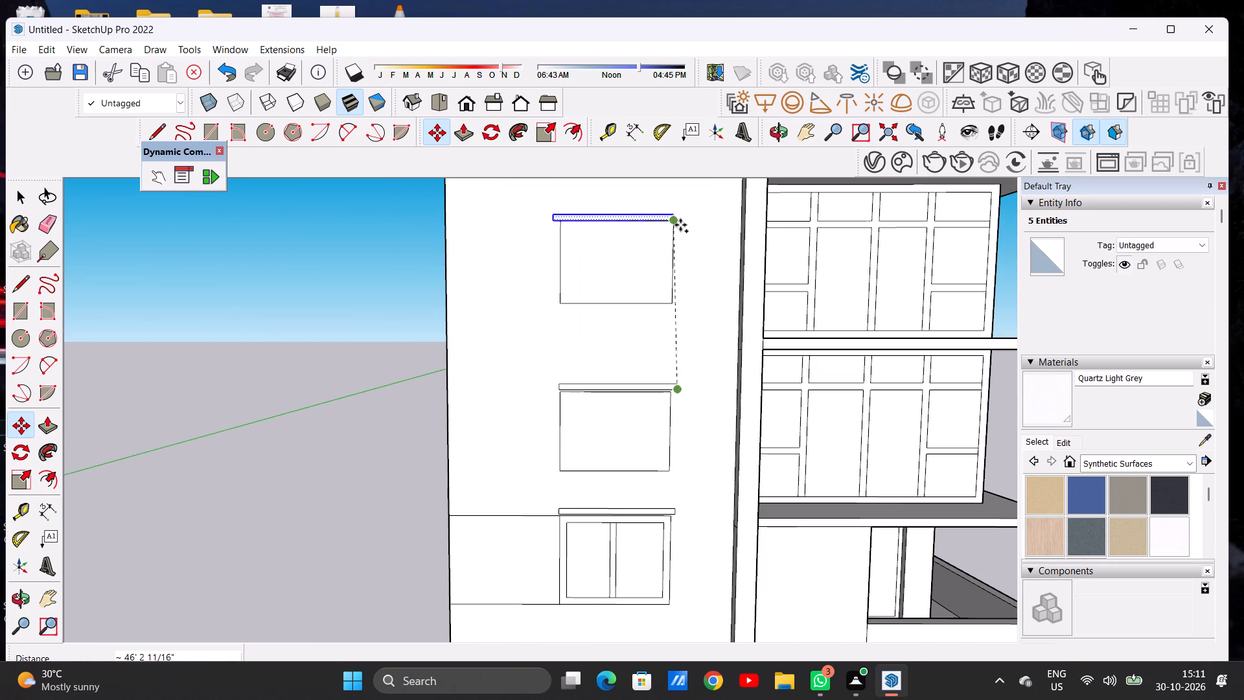
pyautogui.scroll(6, 684, 216)
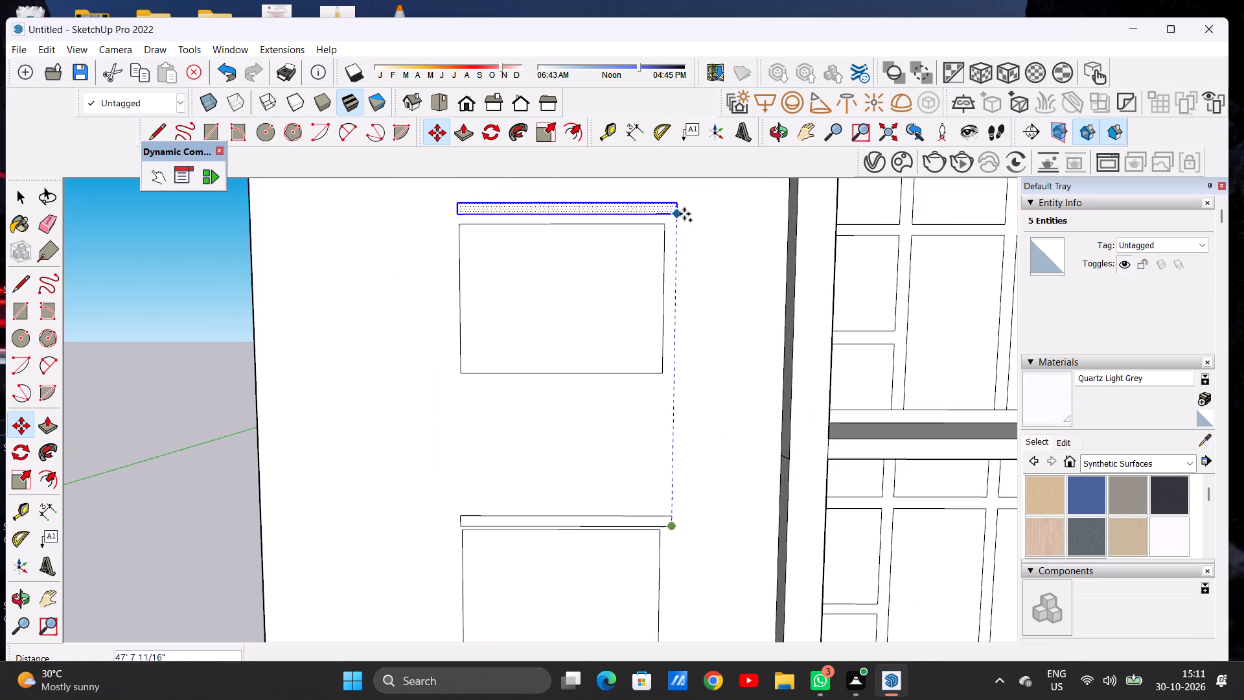
pyautogui.scroll(7, 685, 215)
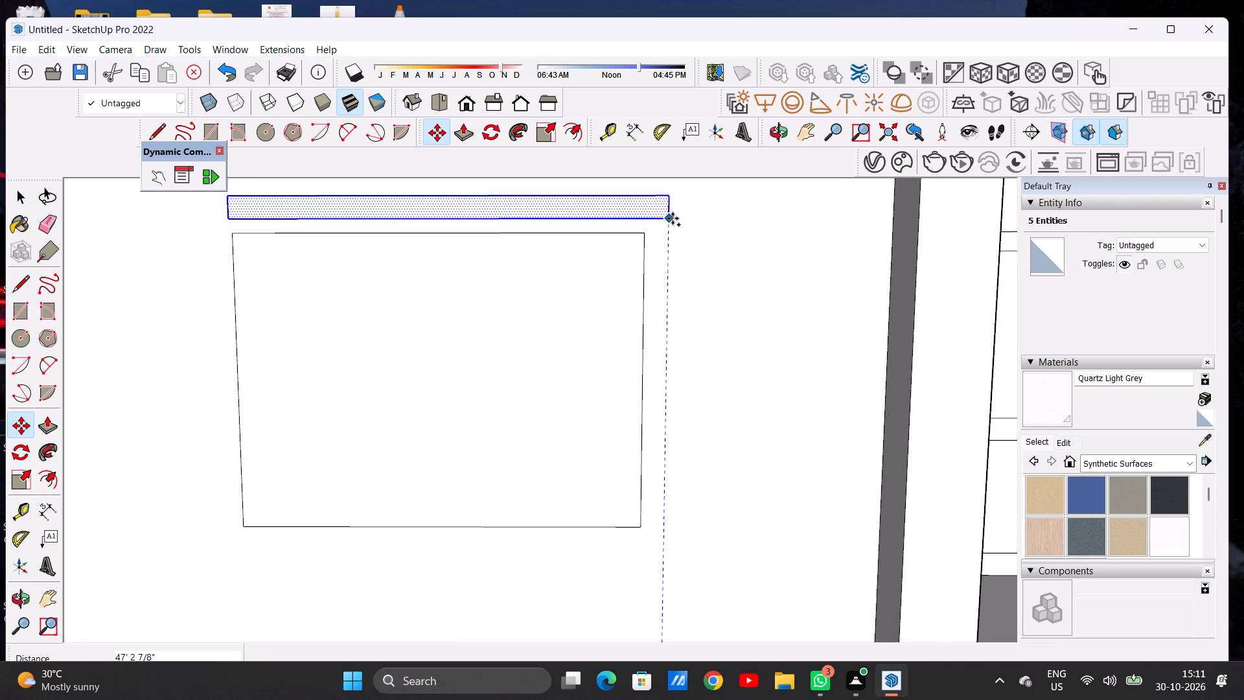
pyautogui.click(673, 222)
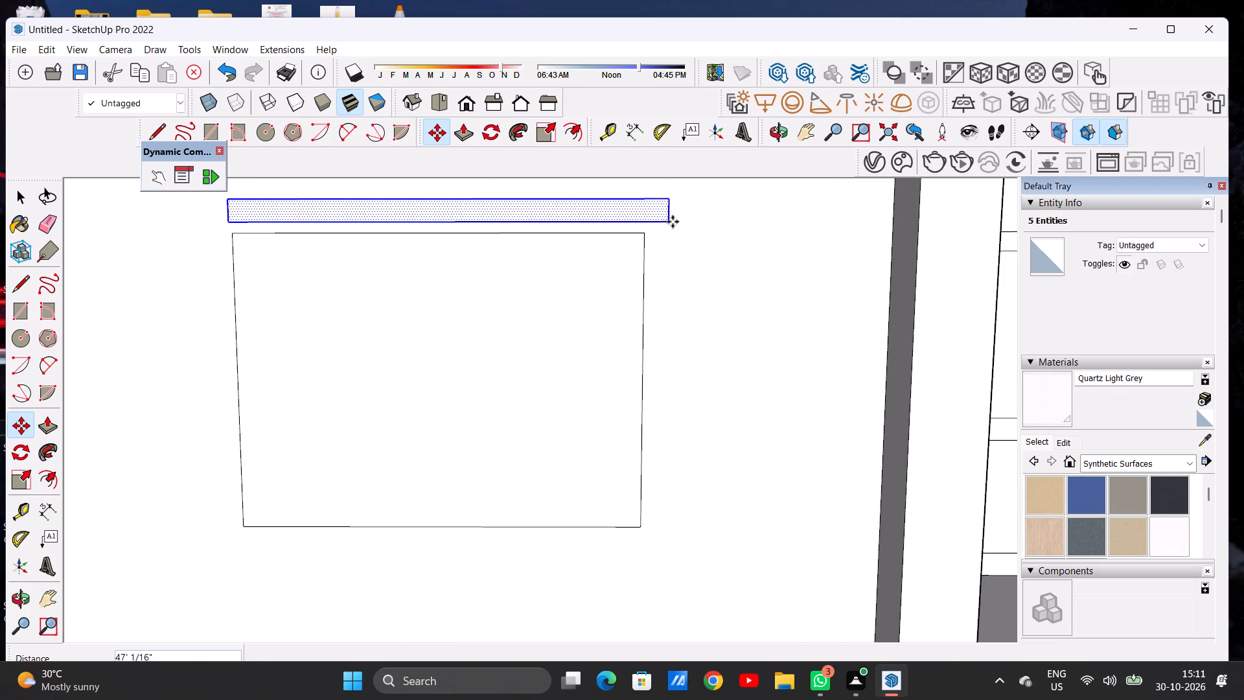
pyautogui.press('space')
pyautogui.scroll(-20, 638, 246)
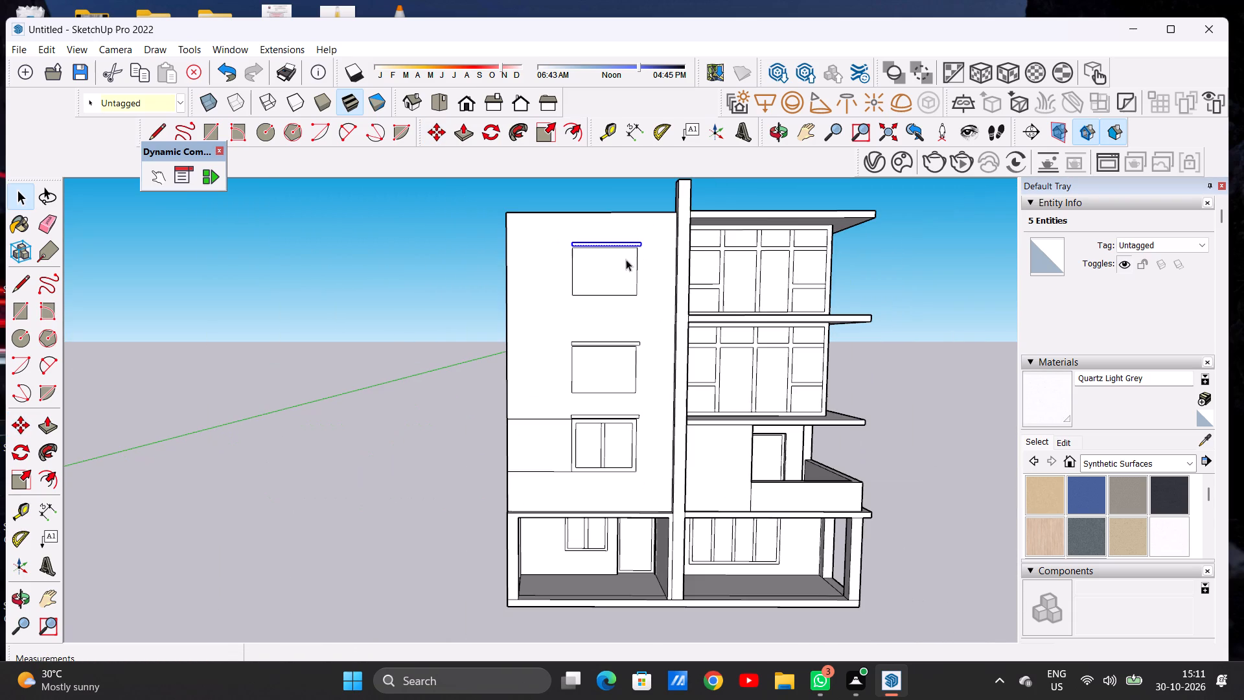
pyautogui.scroll(-2, 626, 259)
pyautogui.click(461, 379)
# Examine the ledge outlines above the three stacked windows from the front and at an angle.
pyautogui.scroll(7, 594, 347)
pyautogui.scroll(-1, 653, 327)
pyautogui.scroll(2, 653, 327)
pyautogui.scroll(-2, 653, 326)
pyautogui.scroll(1, 653, 326)
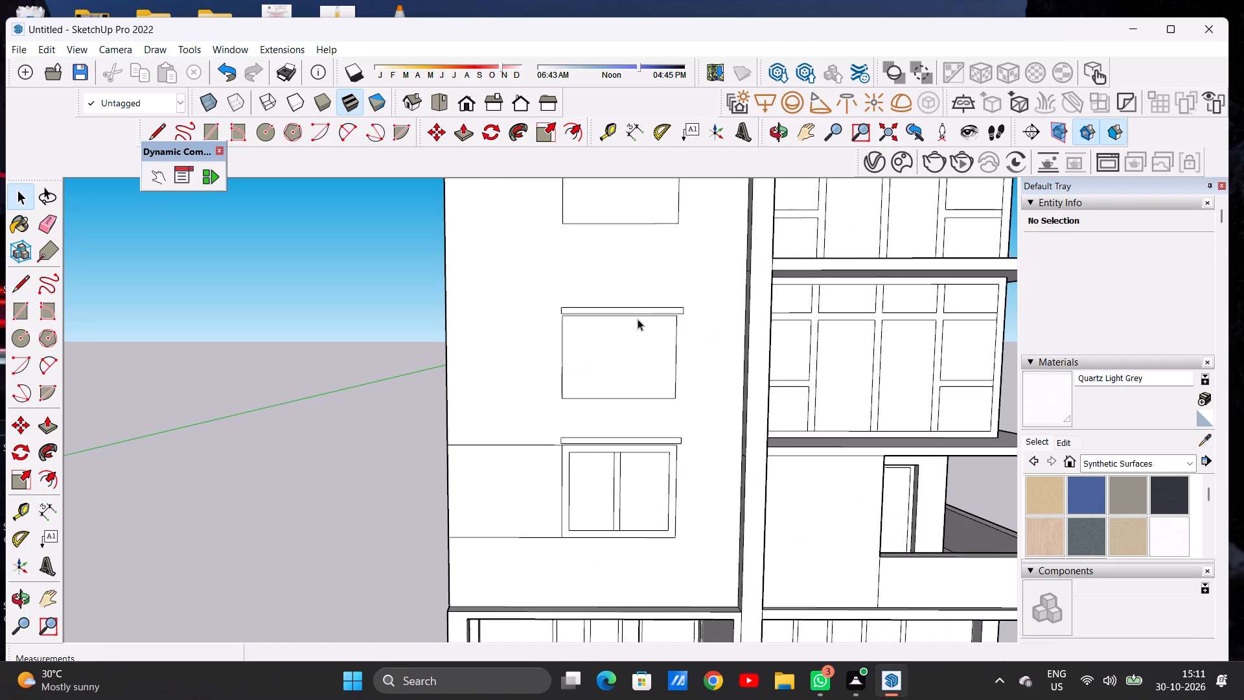
pyautogui.scroll(-5, 623, 318)
pyautogui.scroll(1, 607, 341)
pyautogui.scroll(-1, 608, 365)
pyautogui.moveTo(641, 402); pyautogui.dragTo(452, 461, button='middle')
pyautogui.scroll(8, 555, 449)
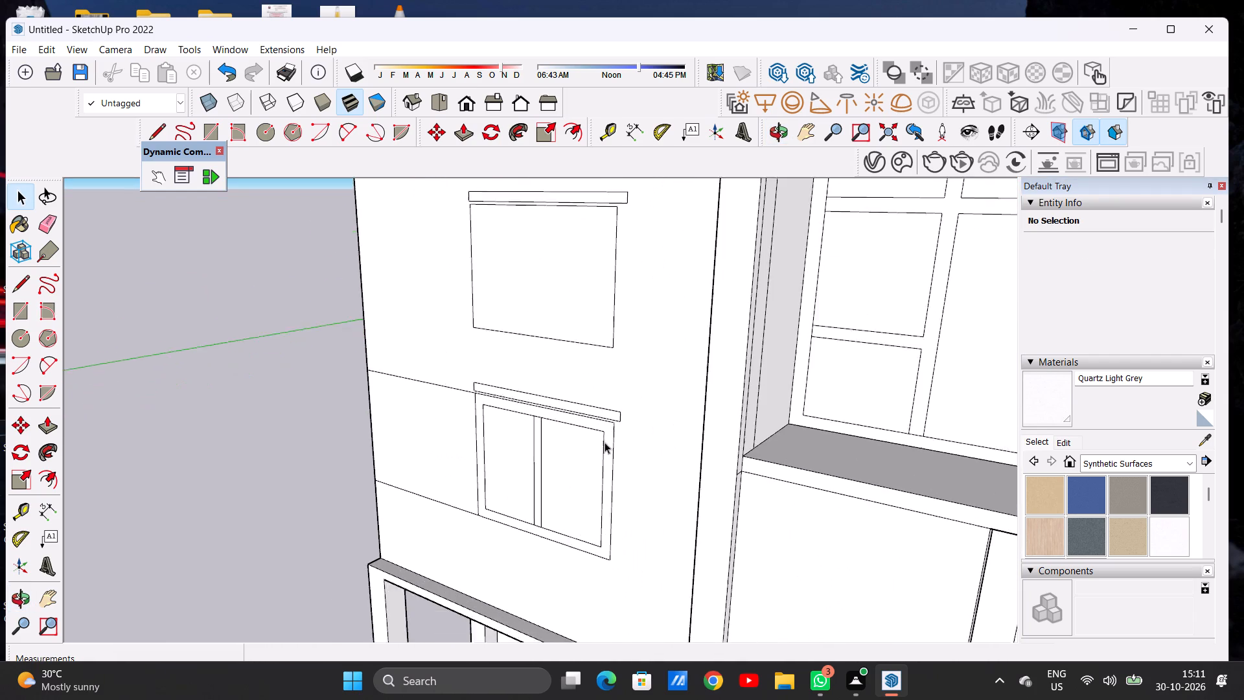
pyautogui.scroll(2, 605, 442)
pyautogui.moveTo(604, 430); pyautogui.dragTo(559, 449, button='middle')
pyautogui.scroll(6, 572, 431)
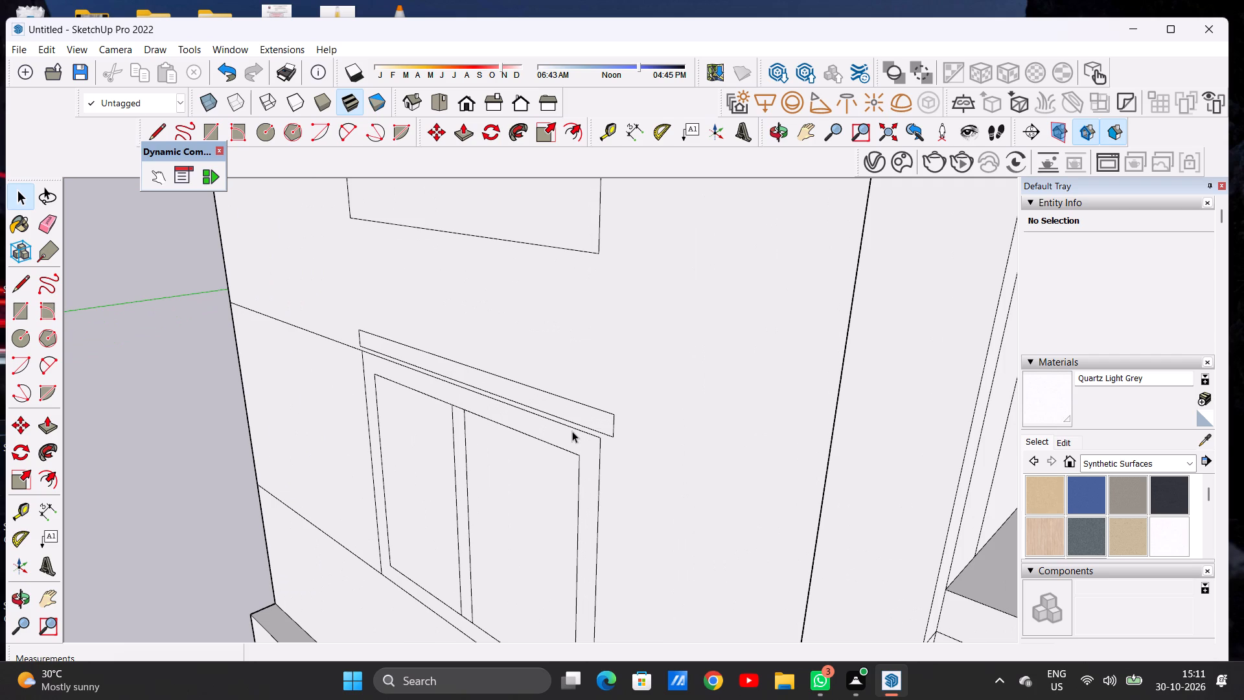
pyautogui.scroll(-7, 575, 414)
pyautogui.moveTo(498, 443); pyautogui.dragTo(705, 388, button='middle')
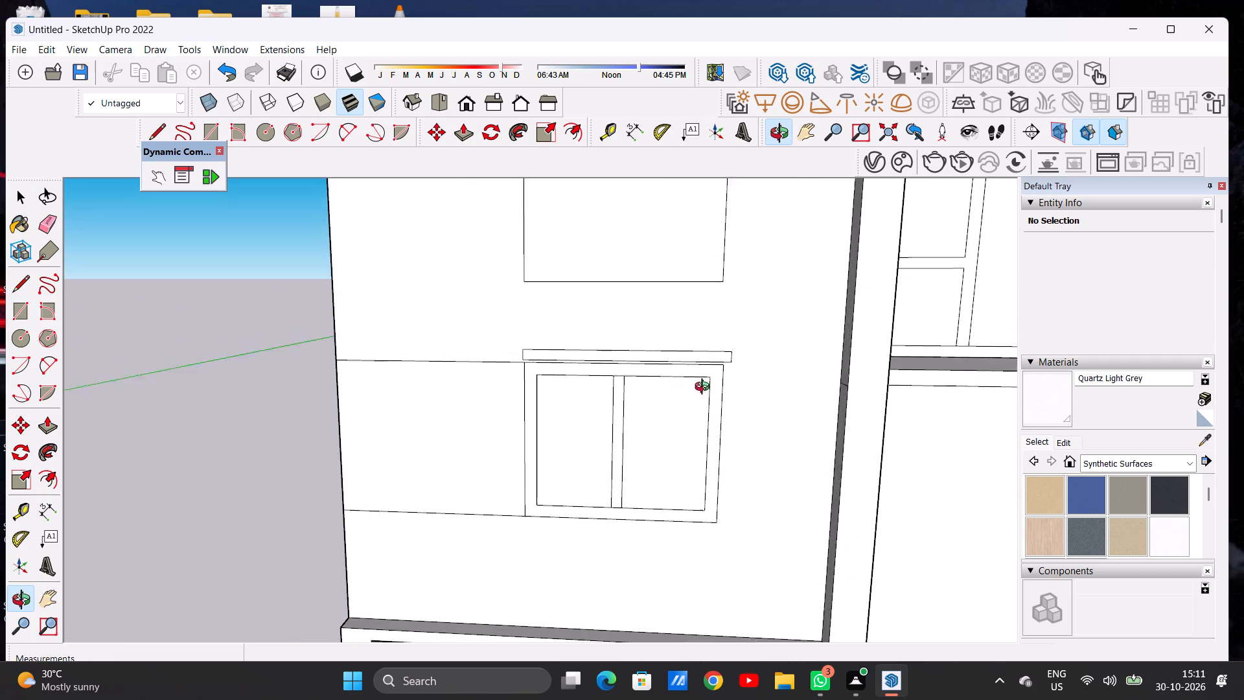
pyautogui.moveTo(705, 388); pyautogui.dragTo(688, 388, button='middle')
pyautogui.scroll(-15, 500, 436)
pyautogui.moveTo(520, 451); pyautogui.dragTo(530, 456, button='middle')
pyautogui.scroll(7, 543, 397)
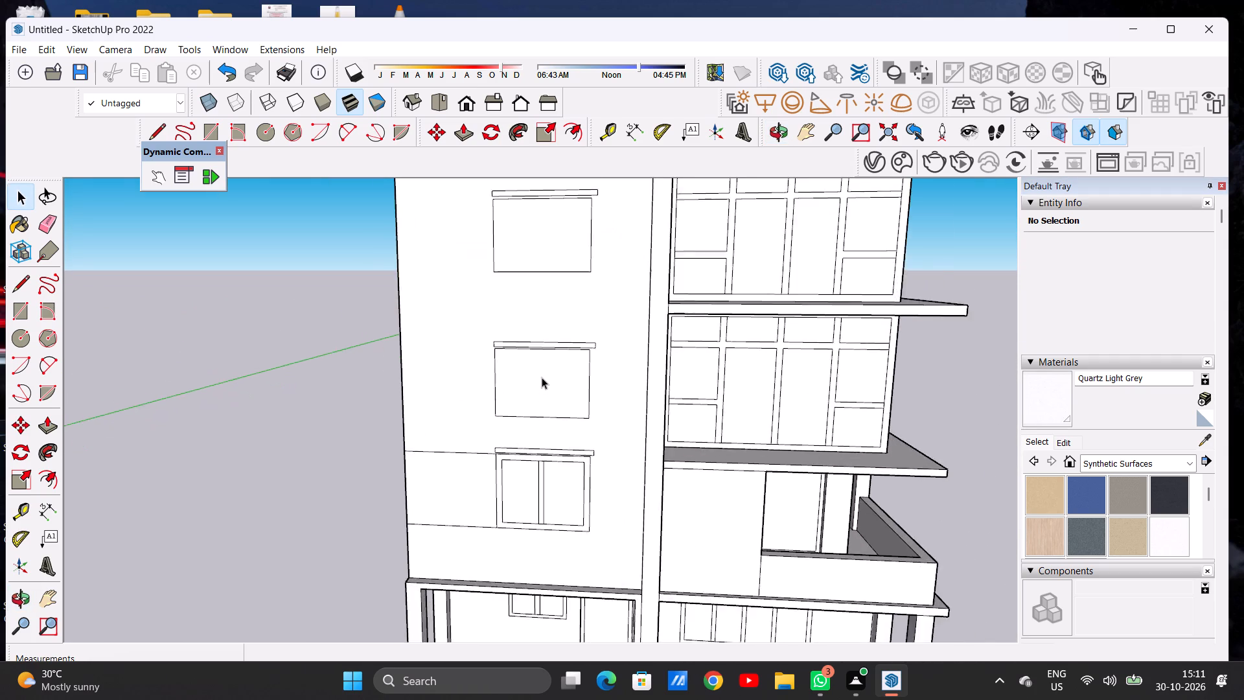
pyautogui.scroll(5, 542, 377)
pyautogui.scroll(-6, 577, 378)
# Push/Pull the ledge rectangle above the framed first-floor window outward about 4' 10 7/16".
pyautogui.moveTo(573, 401); pyautogui.dragTo(422, 456, button='middle')
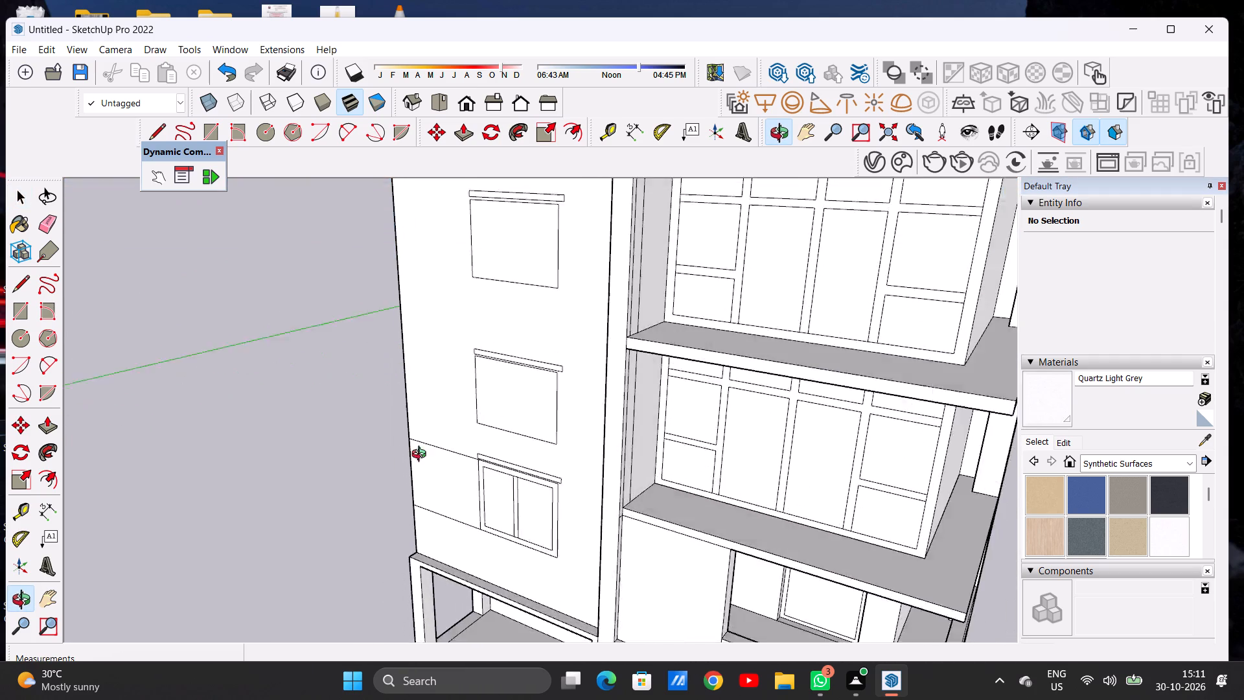
pyautogui.moveTo(422, 456); pyautogui.dragTo(413, 486, button='middle')
pyautogui.scroll(12, 555, 525)
pyautogui.press('p')
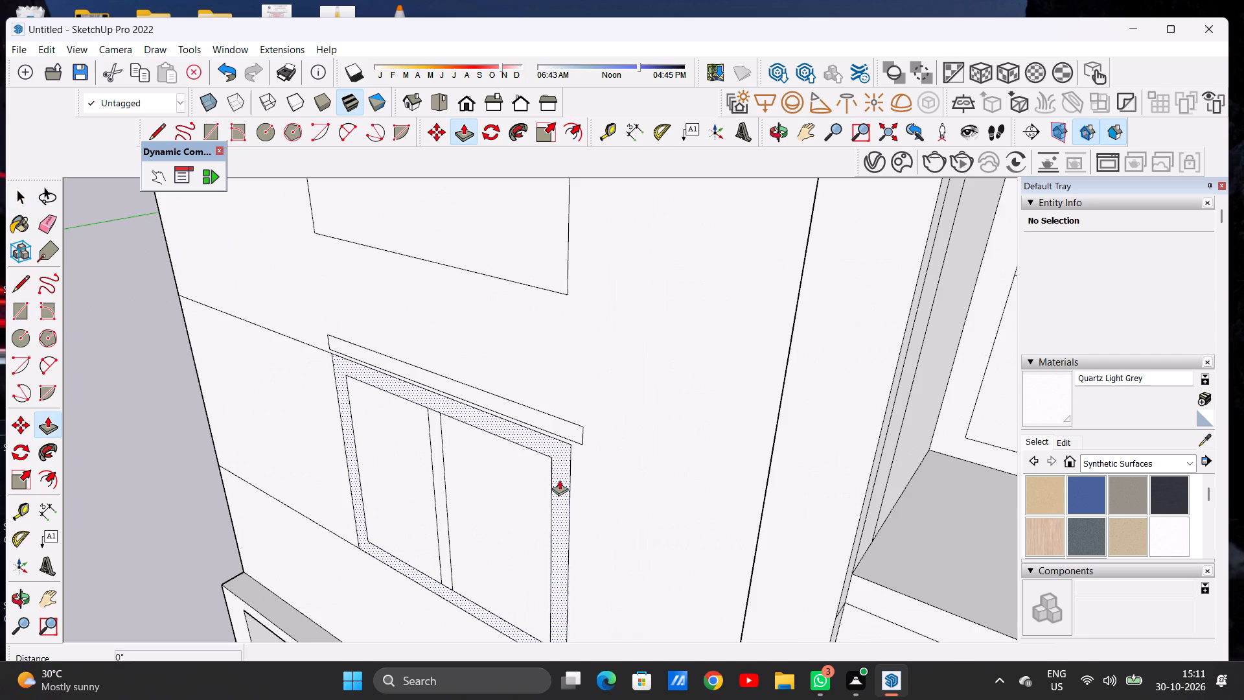
pyautogui.scroll(5, 574, 428)
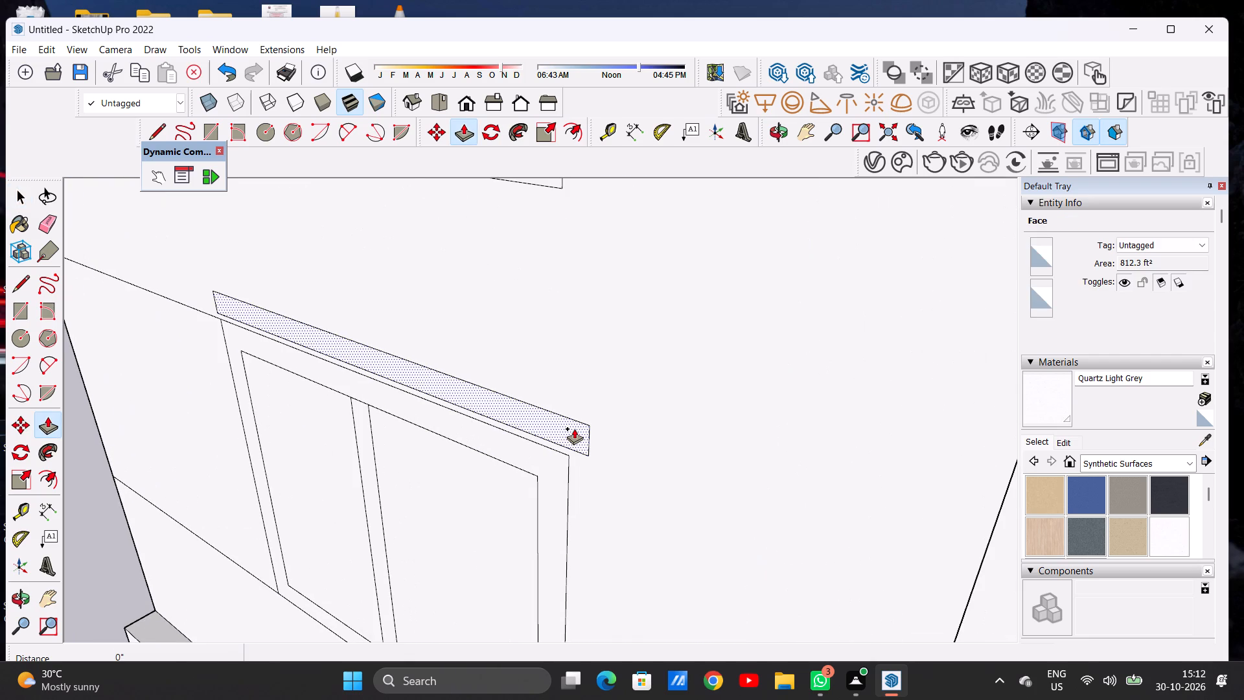
pyautogui.click(574, 428)
pyautogui.click(523, 491)
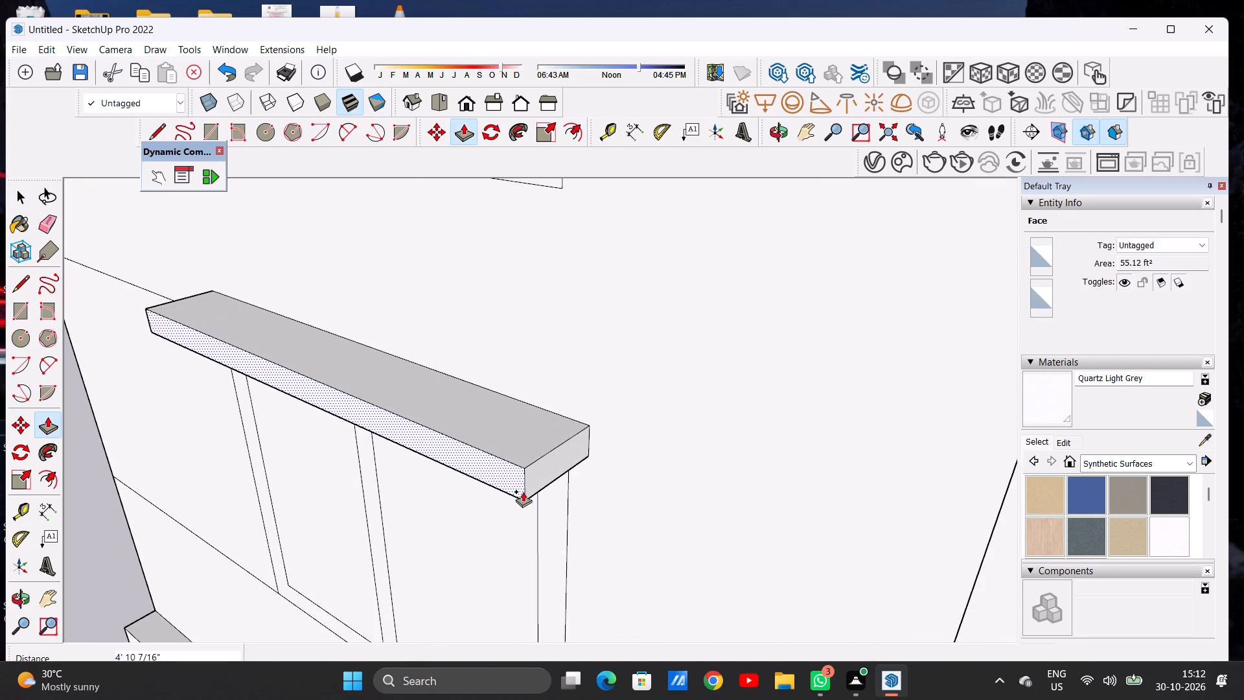
pyautogui.press('space')
# Push/Pull the second-floor window face about 1' 5 3/16" into the wall to form a recess.
pyautogui.scroll(-17, 534, 451)
pyautogui.moveTo(482, 472); pyautogui.dragTo(650, 414, button='middle')
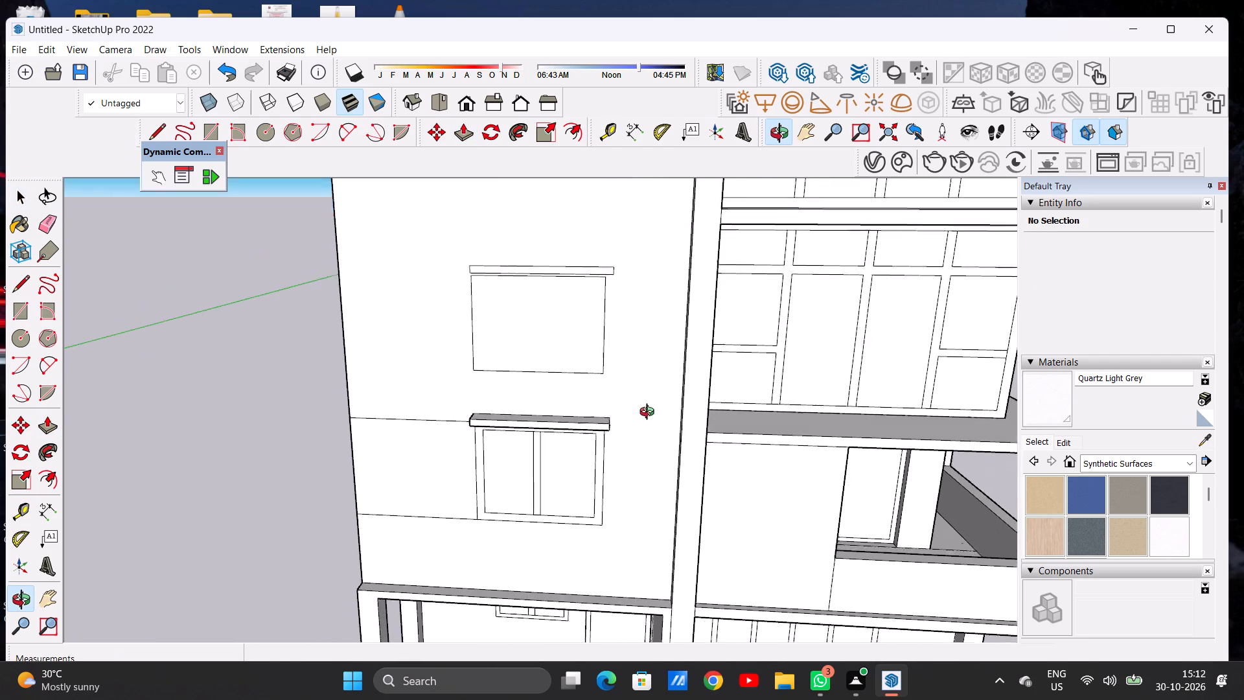
pyautogui.moveTo(650, 414); pyautogui.dragTo(652, 412, button='middle')
pyautogui.scroll(-7, 466, 466)
pyautogui.scroll(14, 506, 390)
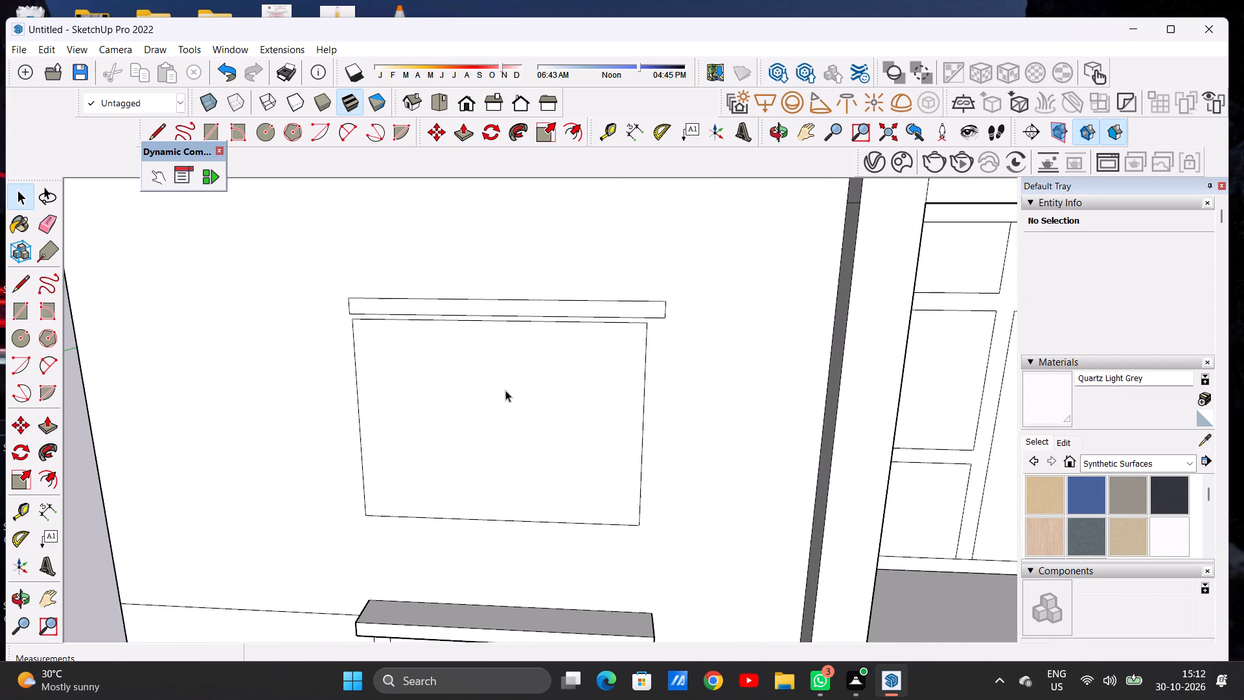
pyautogui.press('p')
pyautogui.scroll(5, 481, 438)
pyautogui.click(479, 438)
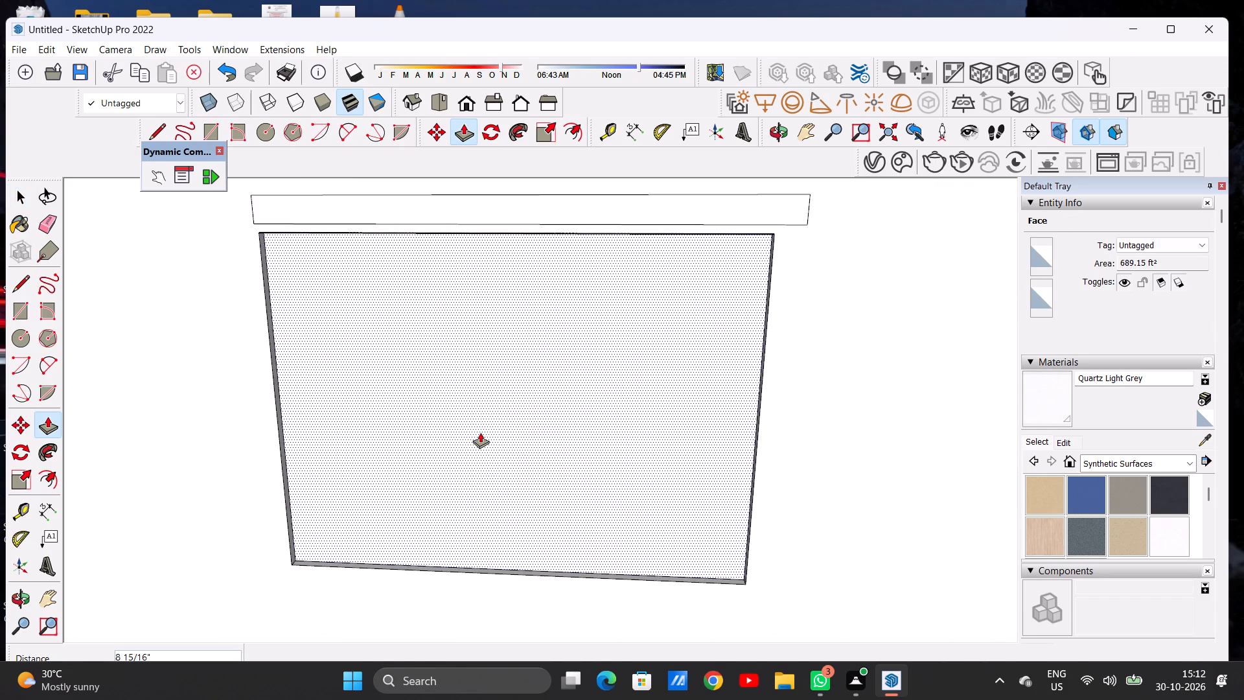
pyautogui.click(481, 431)
pyautogui.scroll(-7, 498, 435)
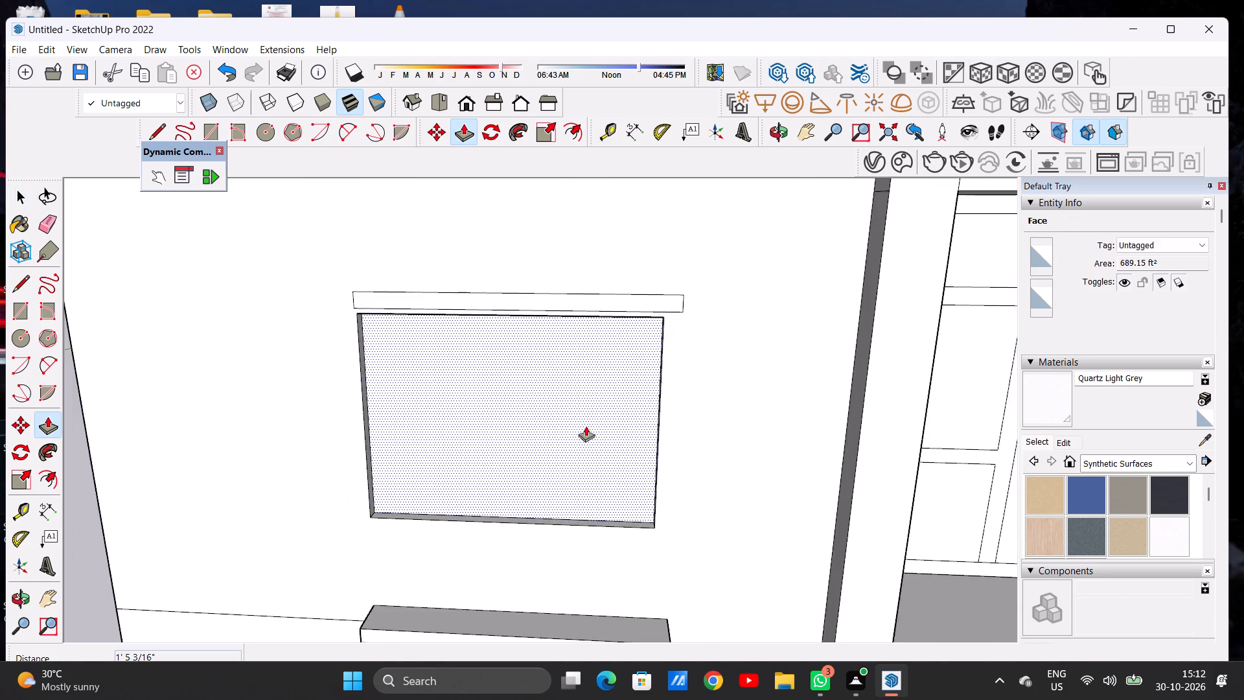
# Extrude the ledge above the second-floor window outward to match the depth of the first-floor ledge.
pyautogui.moveTo(575, 426); pyautogui.dragTo(435, 447, button='middle')
pyautogui.scroll(3, 574, 334)
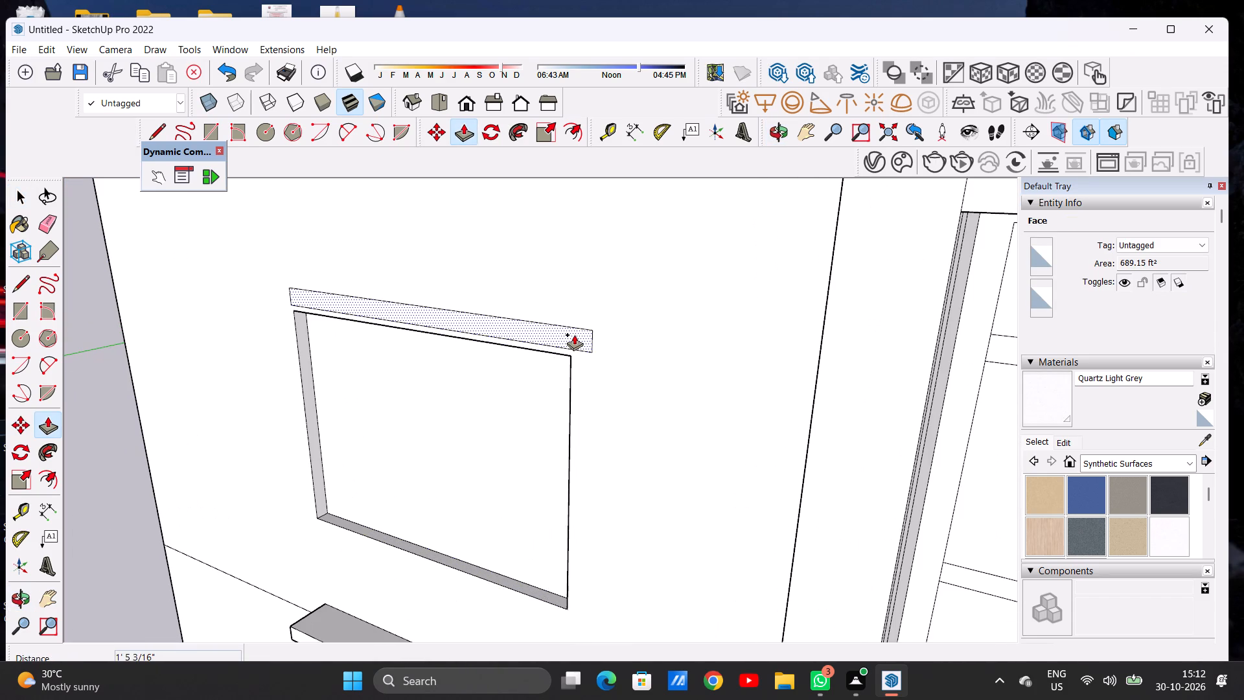
pyautogui.click(574, 334)
pyautogui.scroll(-12, 538, 341)
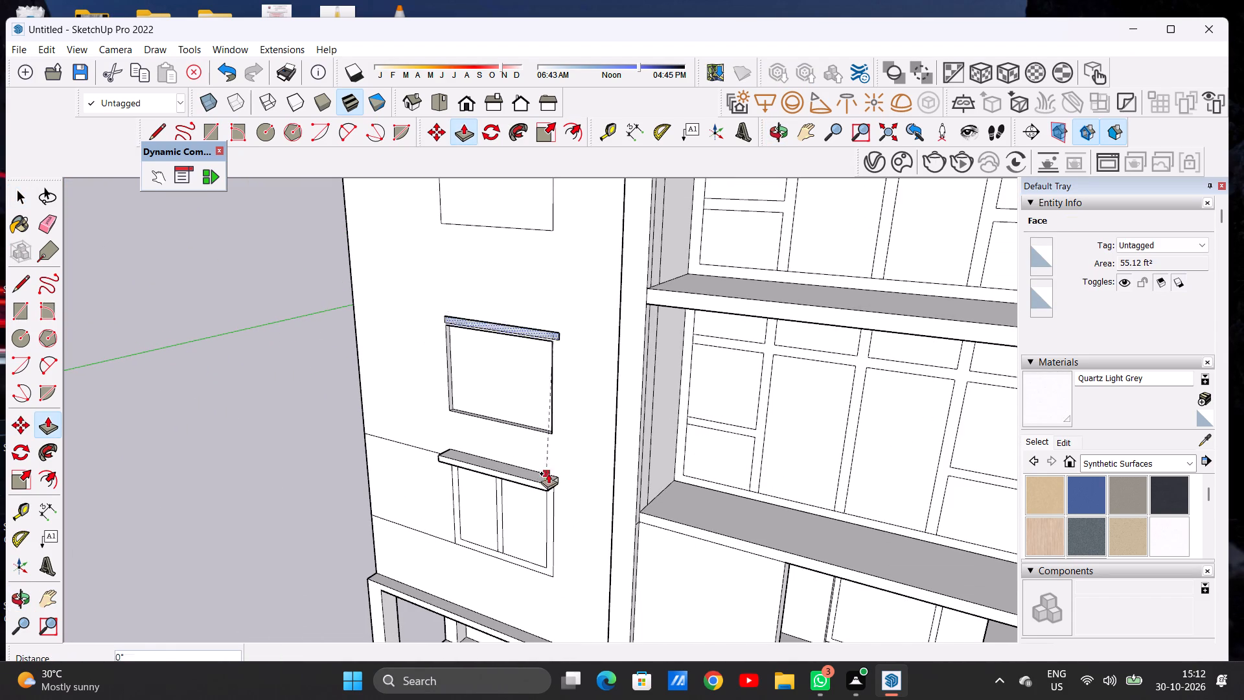
pyautogui.click(546, 489)
pyautogui.press('space')
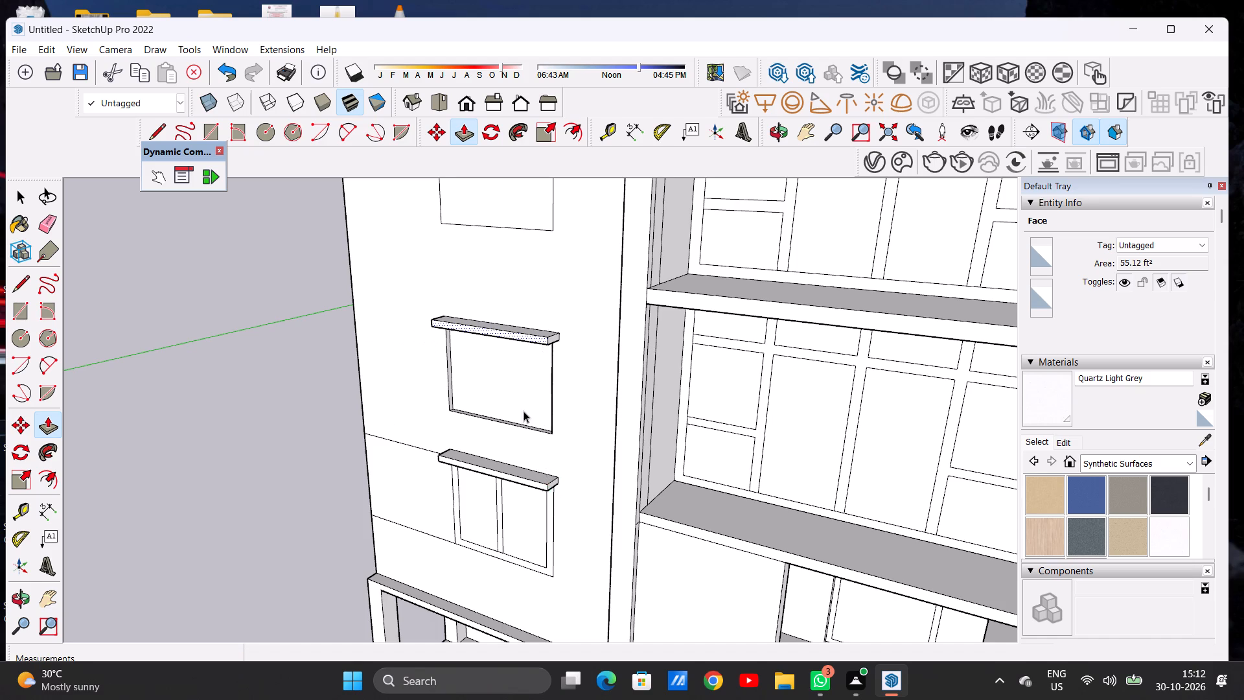
# Offset the recessed second-floor window face's outline about 1' 2 5/16" inward to outline its frame.
pyautogui.scroll(-4, 524, 420)
pyautogui.moveTo(497, 450); pyautogui.dragTo(658, 402, button='middle')
pyautogui.scroll(-1, 513, 446)
pyautogui.scroll(6, 489, 406)
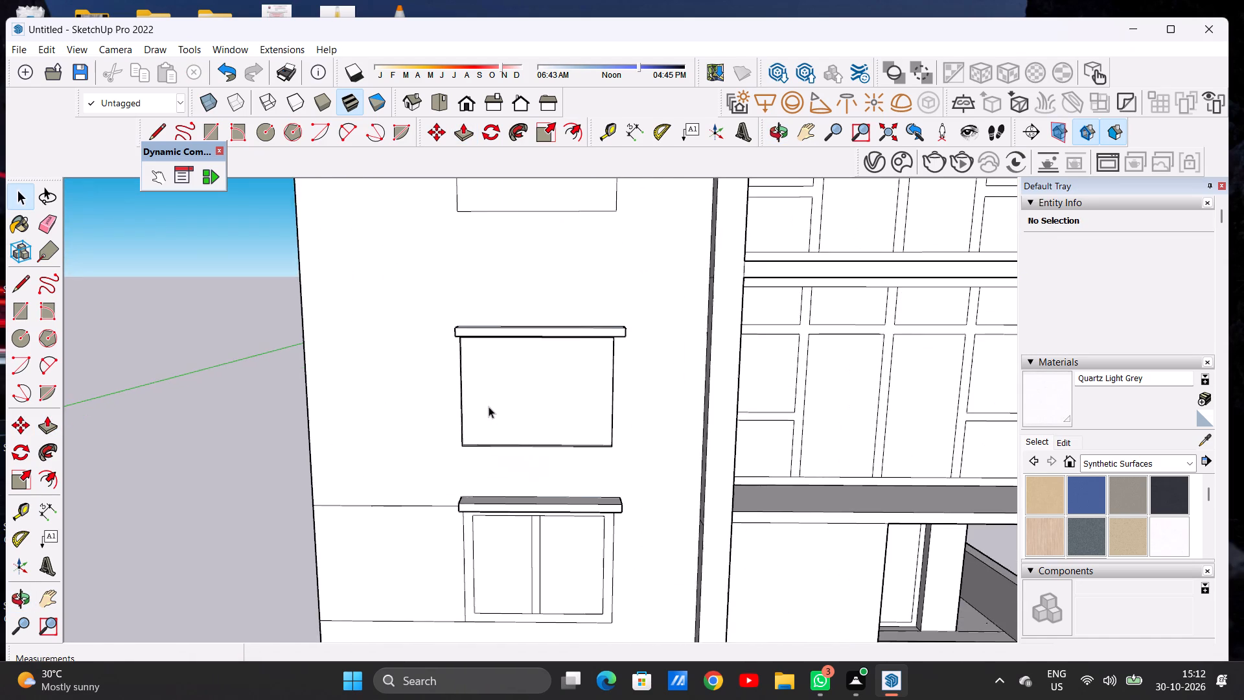
pyautogui.moveTo(545, 401); pyautogui.dragTo(520, 397, button='middle')
pyautogui.scroll(5, 520, 397)
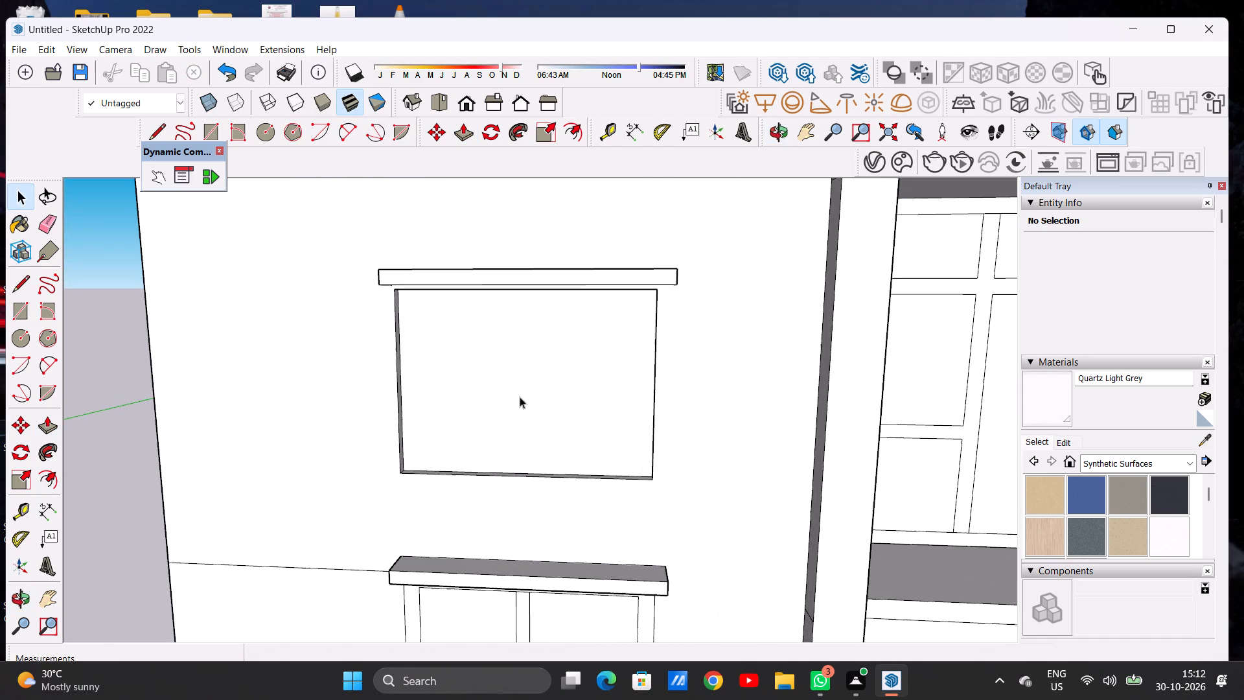
pyautogui.moveTo(491, 358); pyautogui.dragTo(505, 463, button='middle')
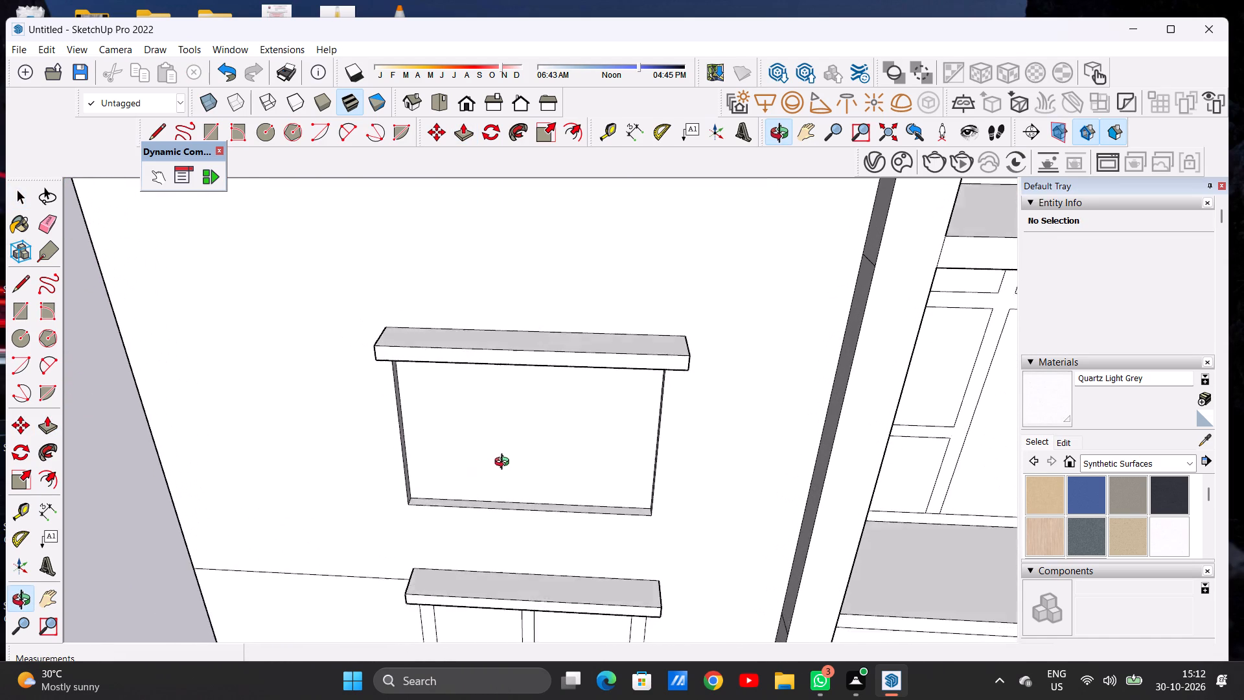
pyautogui.moveTo(505, 463); pyautogui.dragTo(526, 451, button='middle')
pyautogui.scroll(4, 538, 452)
pyautogui.moveTo(555, 472); pyautogui.dragTo(543, 445, button='middle')
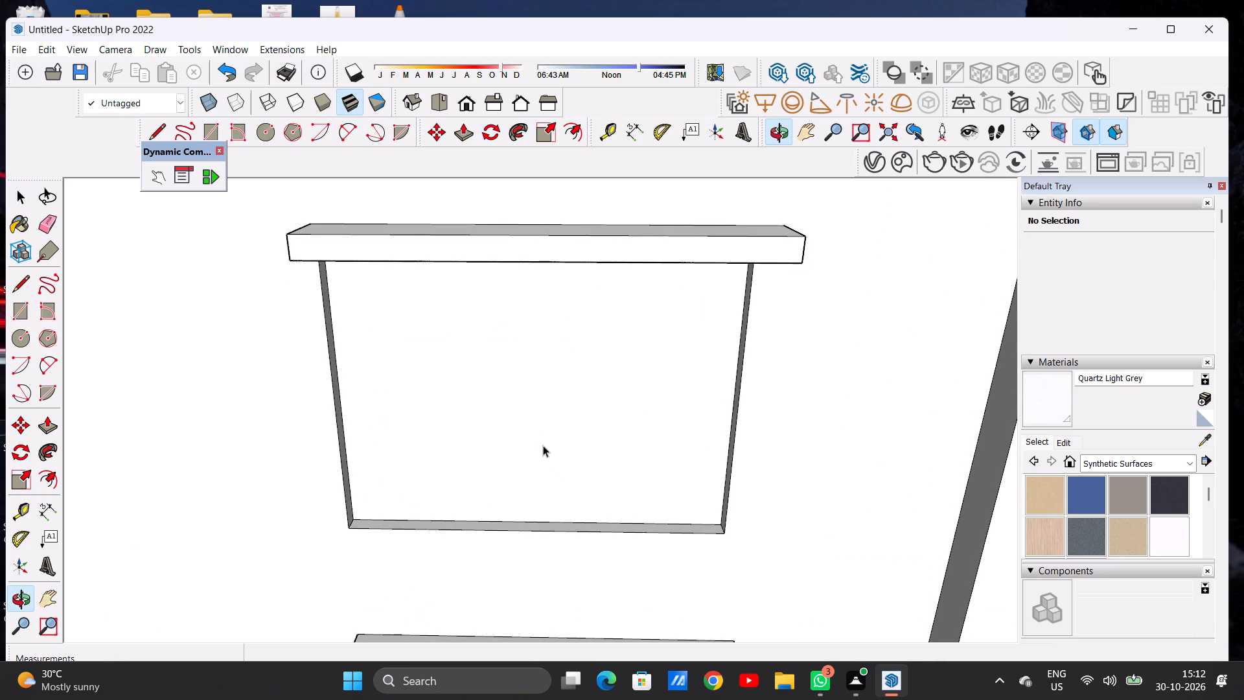
pyautogui.write('OF')
pyautogui.scroll(-1, 537, 402)
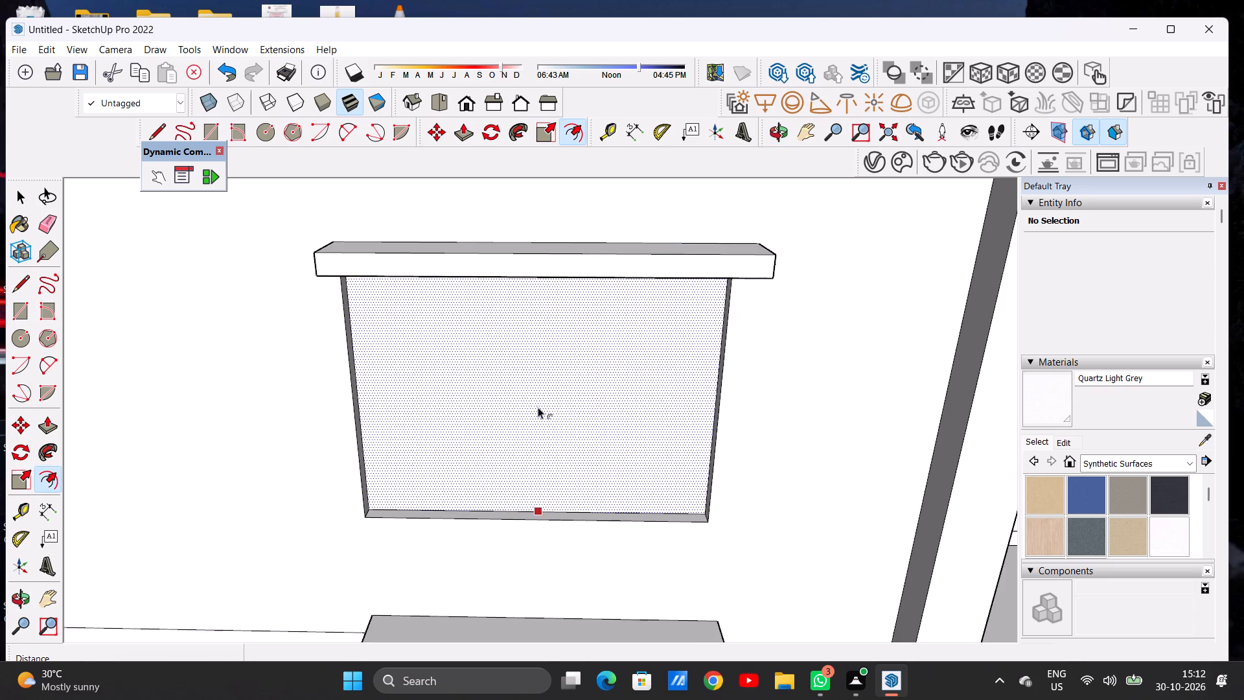
pyautogui.moveTo(533, 404); pyautogui.dragTo(515, 327, button='middle')
pyautogui.click(500, 276)
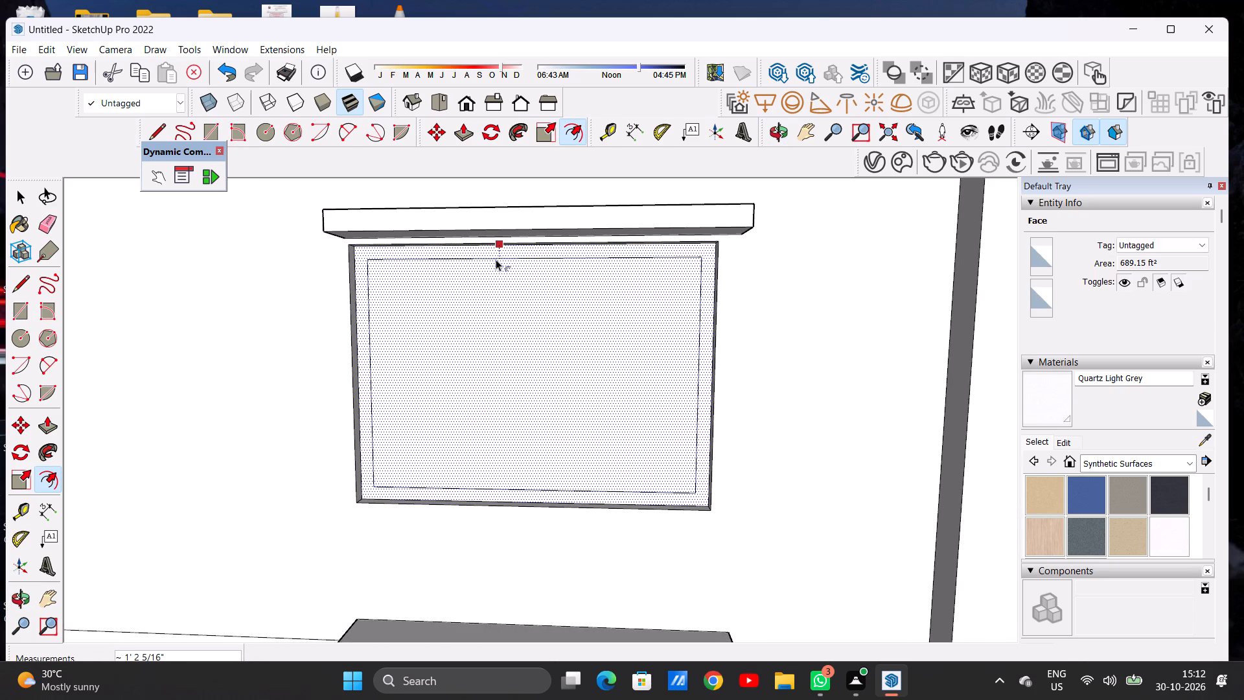
pyautogui.click(497, 259)
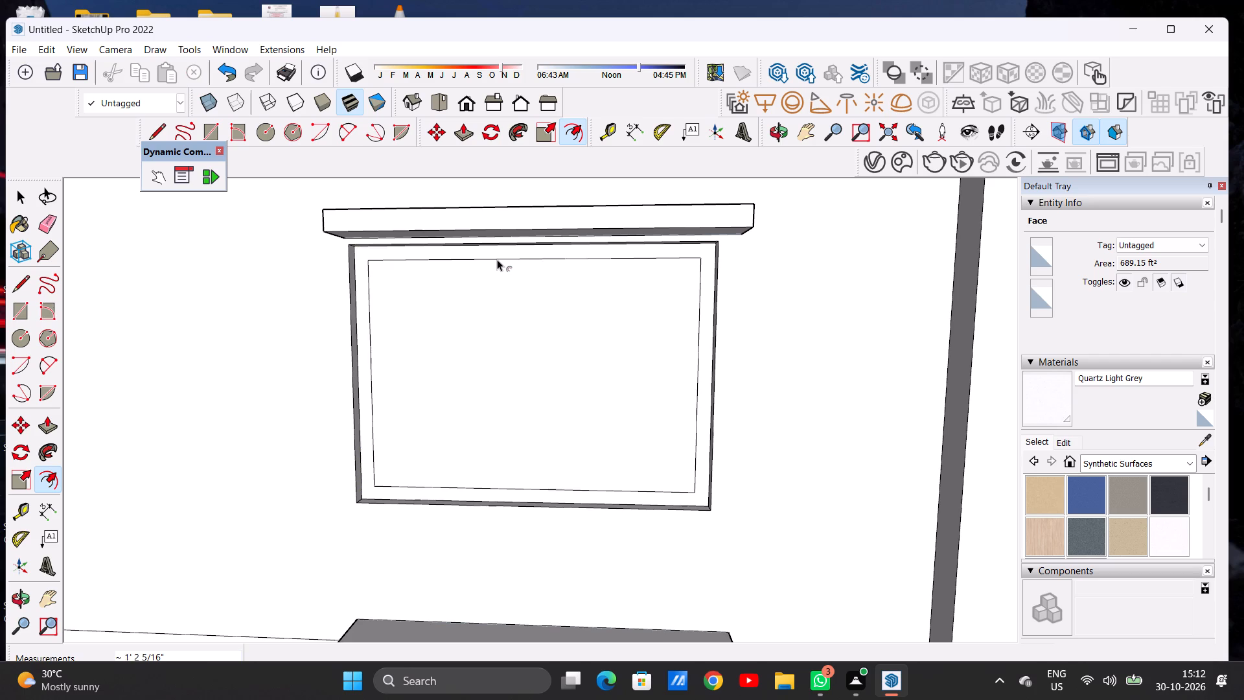
# Undo the second-floor window's frame offset and offset the recessed face's outline about 1' 8" inward instead.
pyautogui.press('space')
pyautogui.scroll(-13, 500, 291)
pyautogui.middleClick(542, 321)
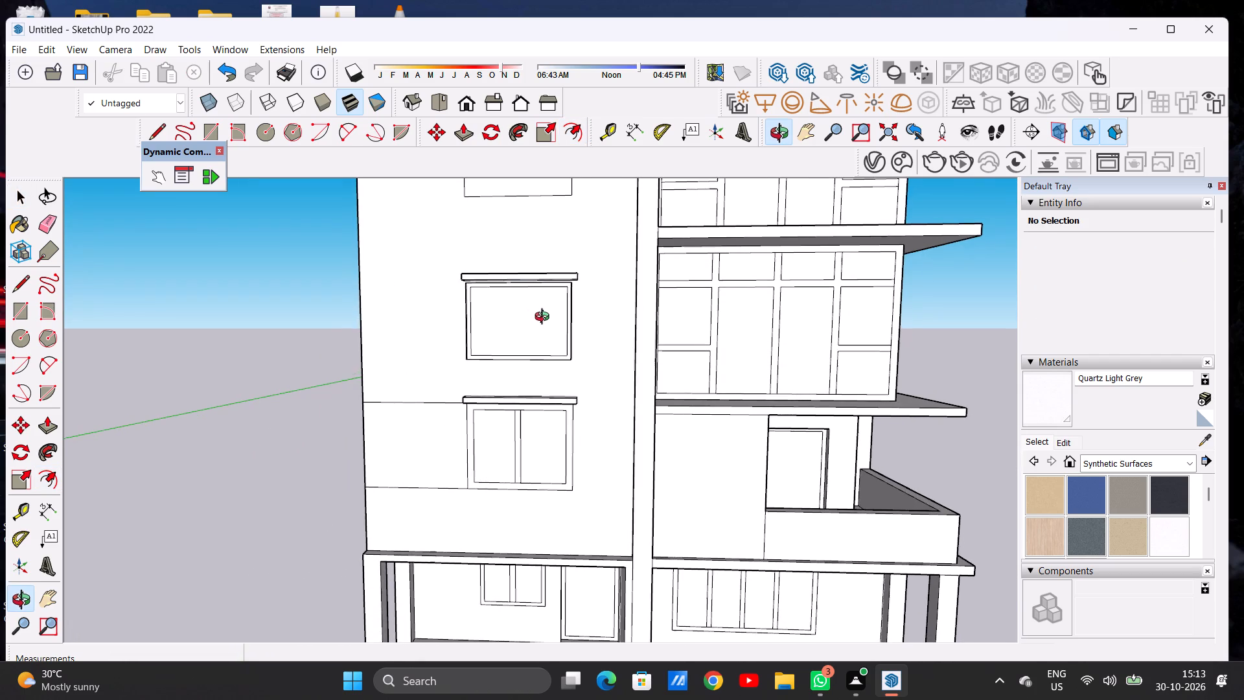
pyautogui.scroll(5, 536, 315)
pyautogui.hotkey('ctrl', 'z')
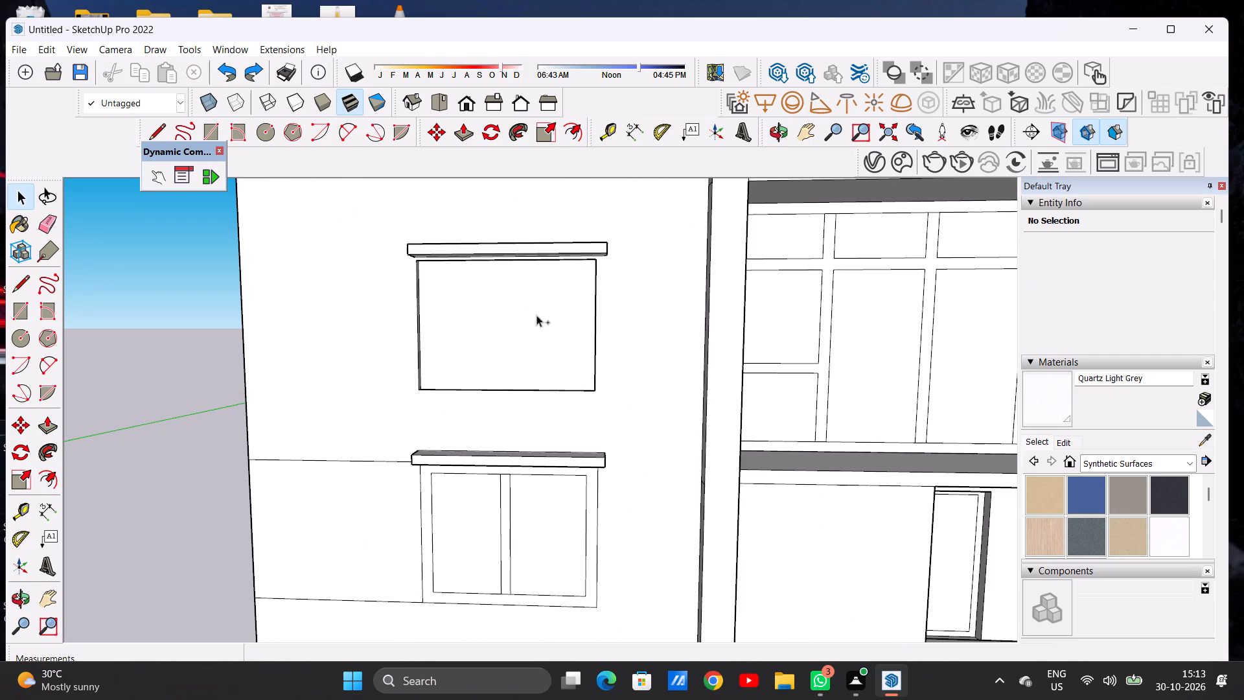
pyautogui.write('OF')
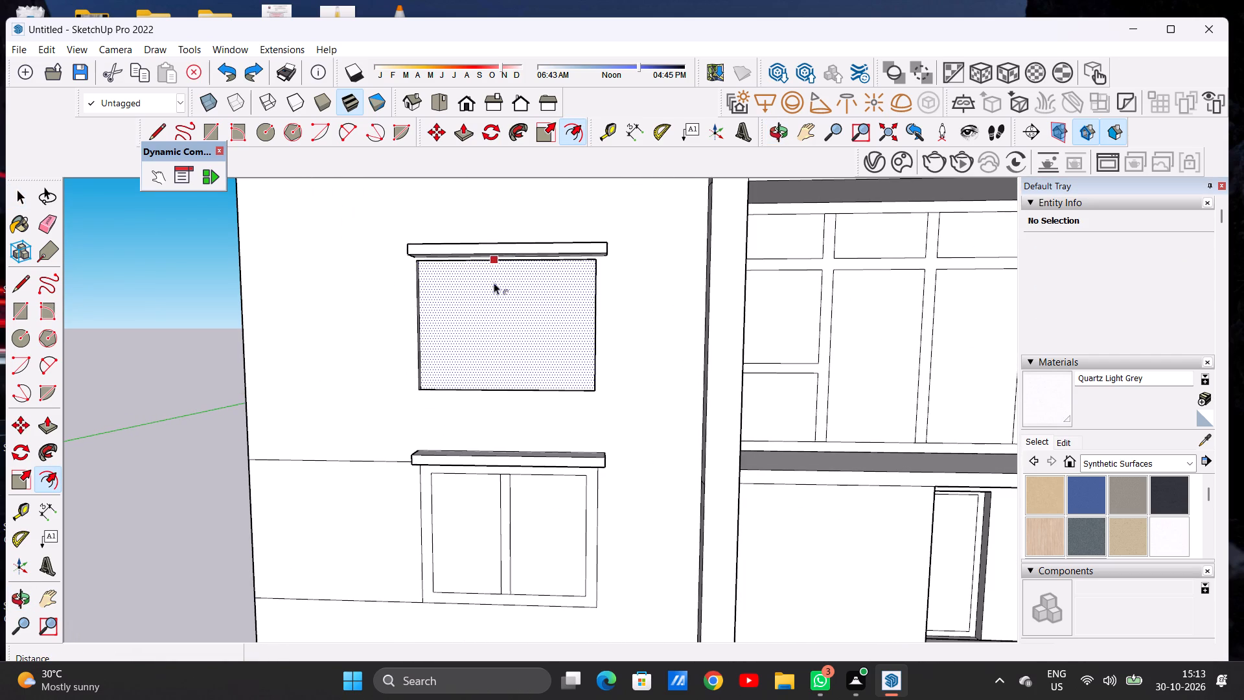
pyautogui.click(492, 281)
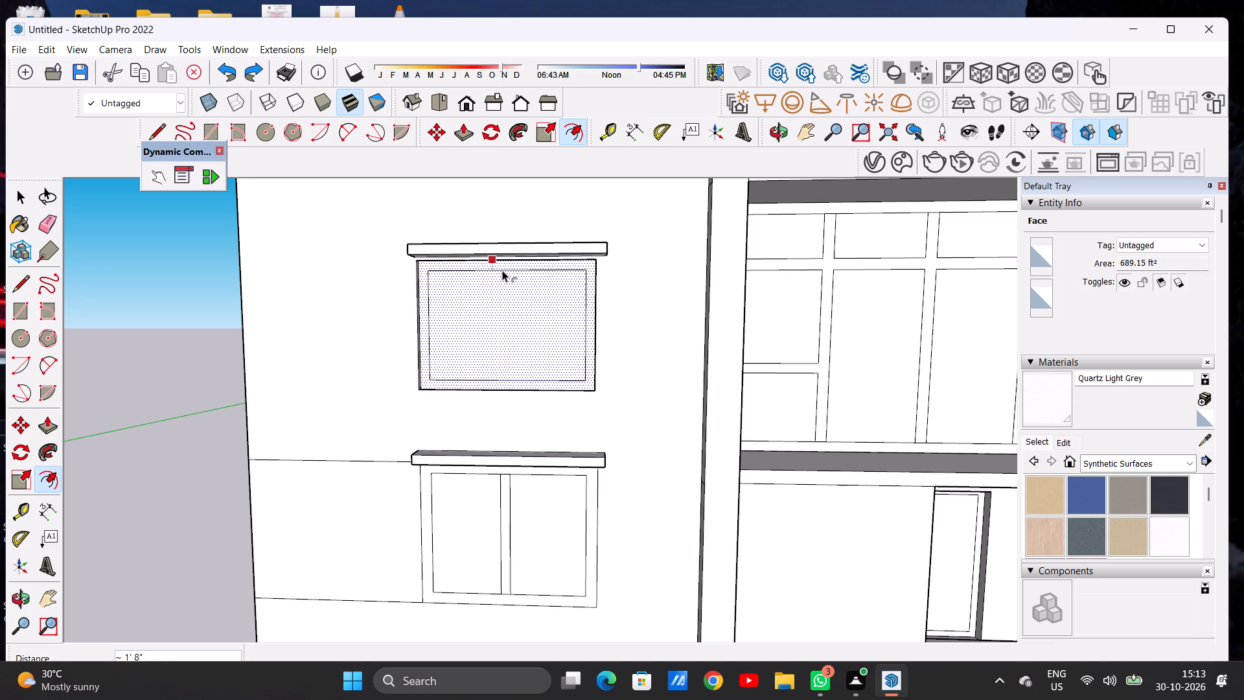
pyautogui.click(502, 271)
pyautogui.press('space')
# Draw two closely spaced vertical lines, about 18' 9 3/4" long, down the middle of the second-floor window to form its mullion.
pyautogui.write('L')
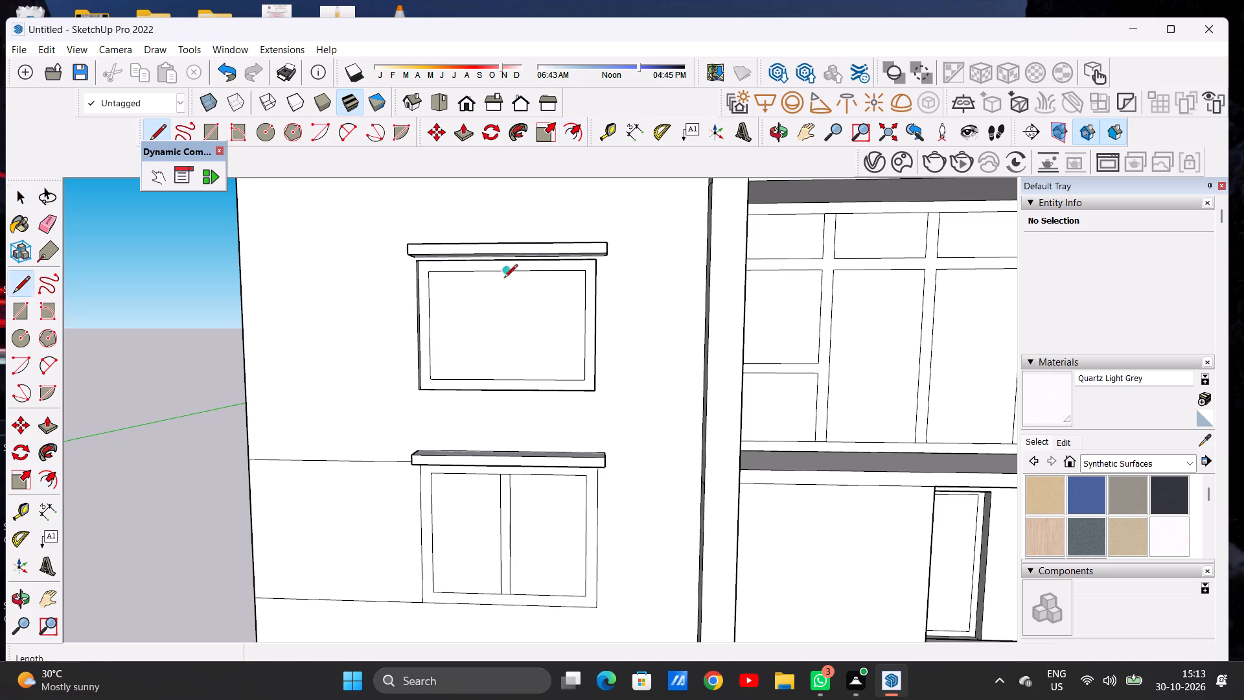
pyautogui.scroll(3, 503, 317)
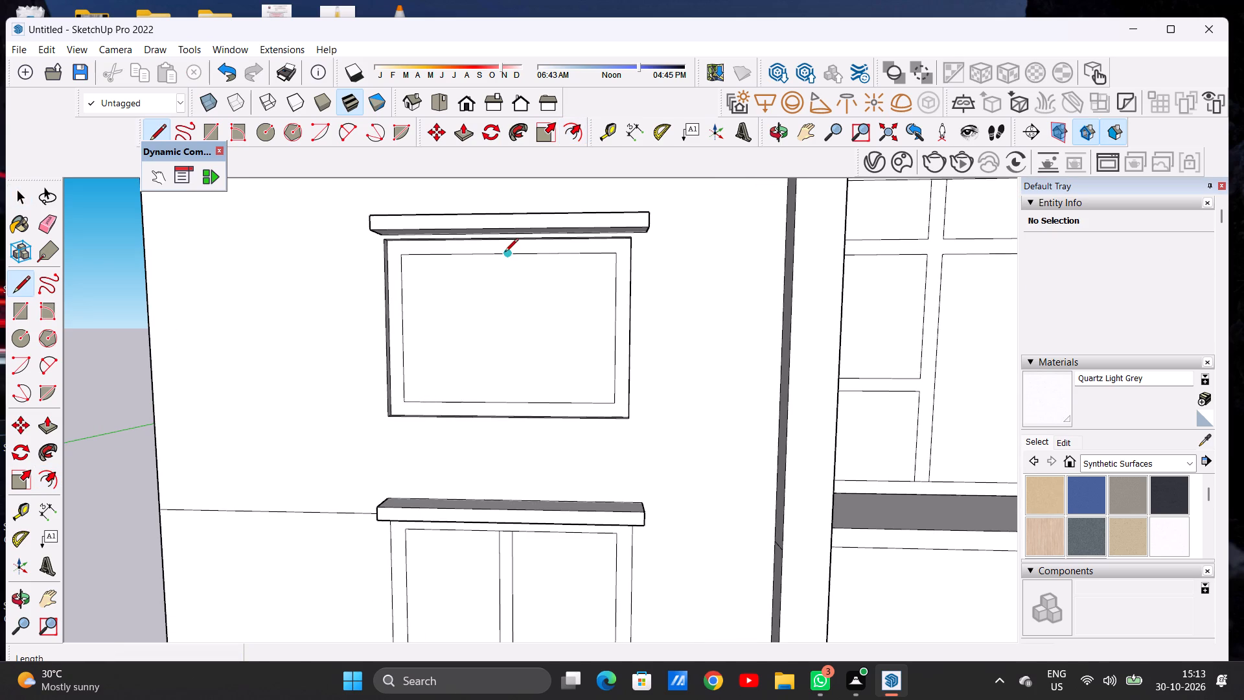
pyautogui.click(497, 253)
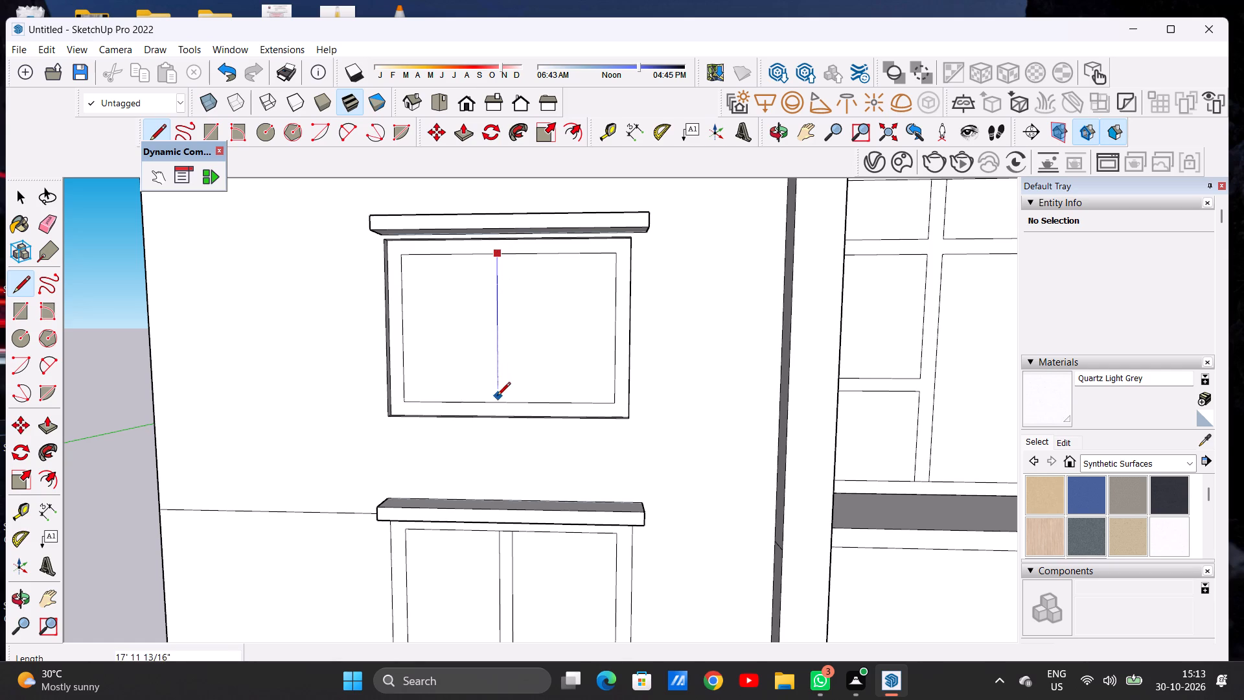
pyautogui.click(497, 399)
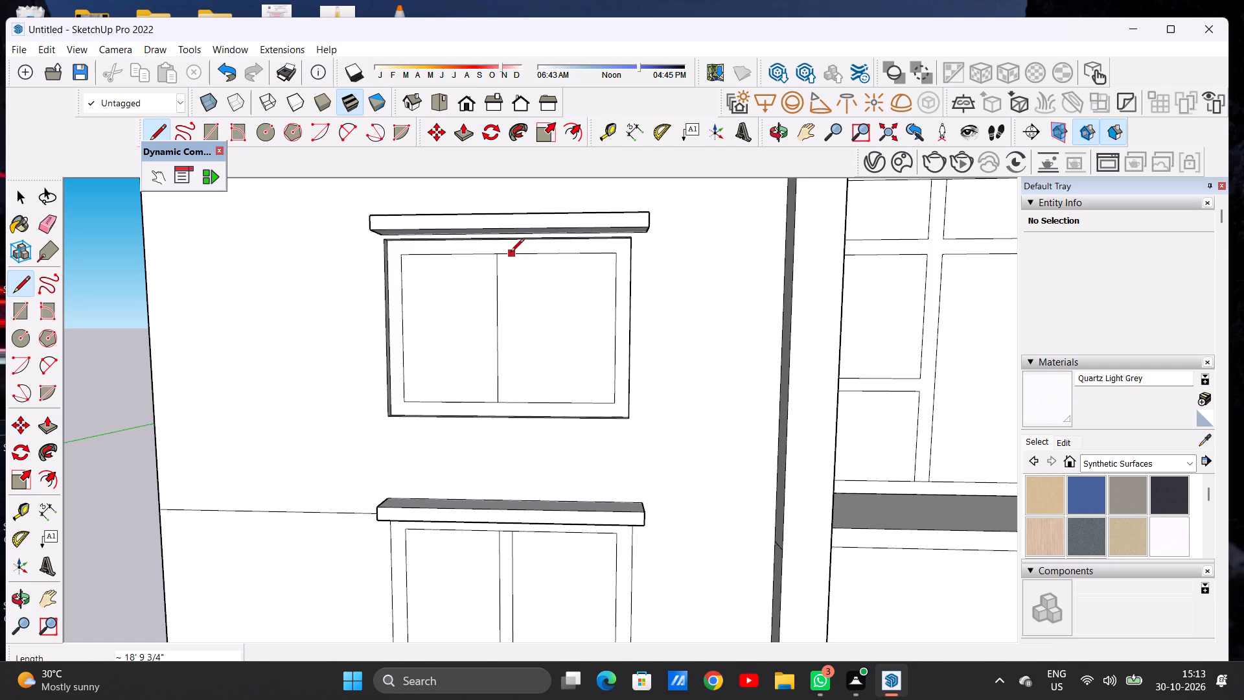
pyautogui.click(511, 253)
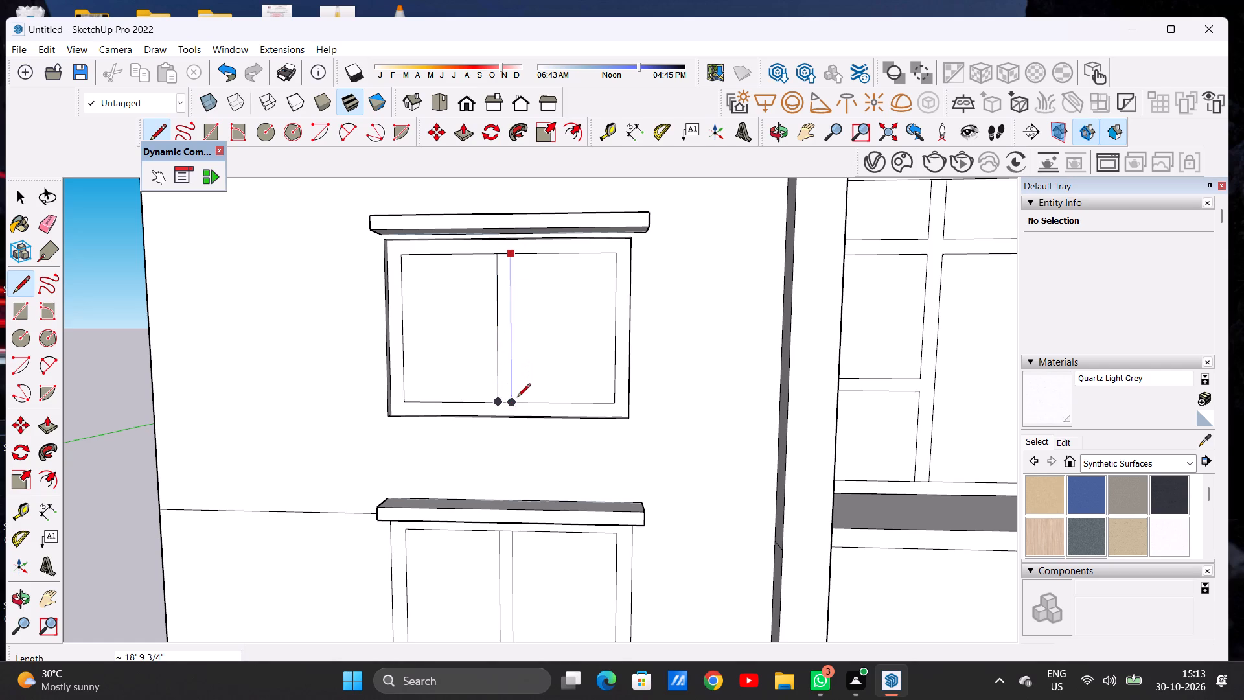
pyautogui.click(517, 398)
pyautogui.press('space')
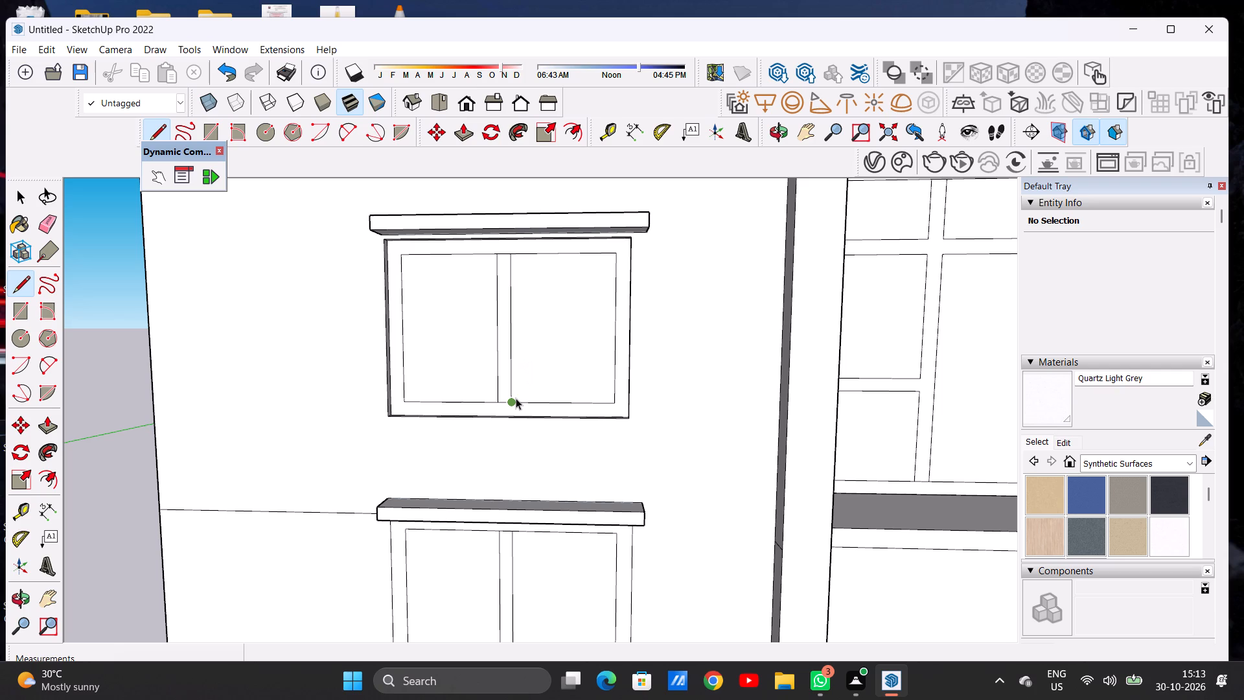
pyautogui.press('space')
# Push/Pull the top-floor window face into the wall to form a recess.
pyautogui.scroll(-10, 500, 417)
pyautogui.moveTo(551, 395); pyautogui.dragTo(386, 509, button='middle')
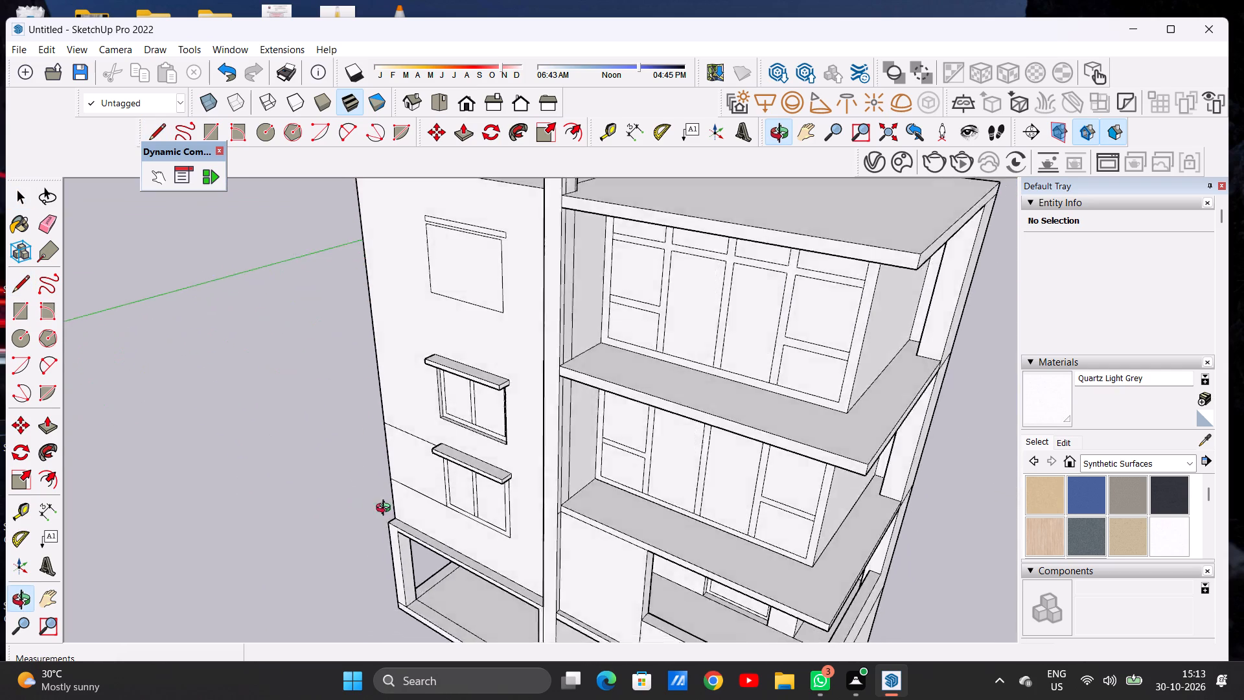
pyautogui.moveTo(386, 509); pyautogui.dragTo(571, 421, button='middle')
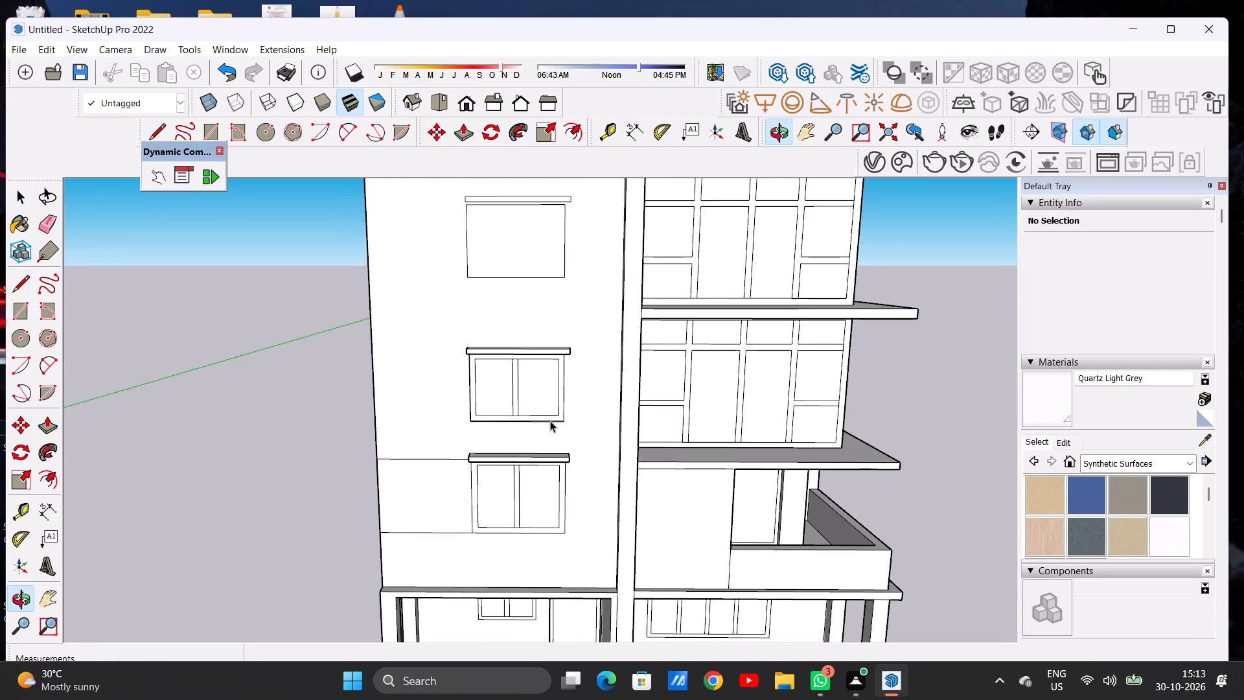
pyautogui.scroll(-4, 491, 407)
pyautogui.scroll(6, 520, 275)
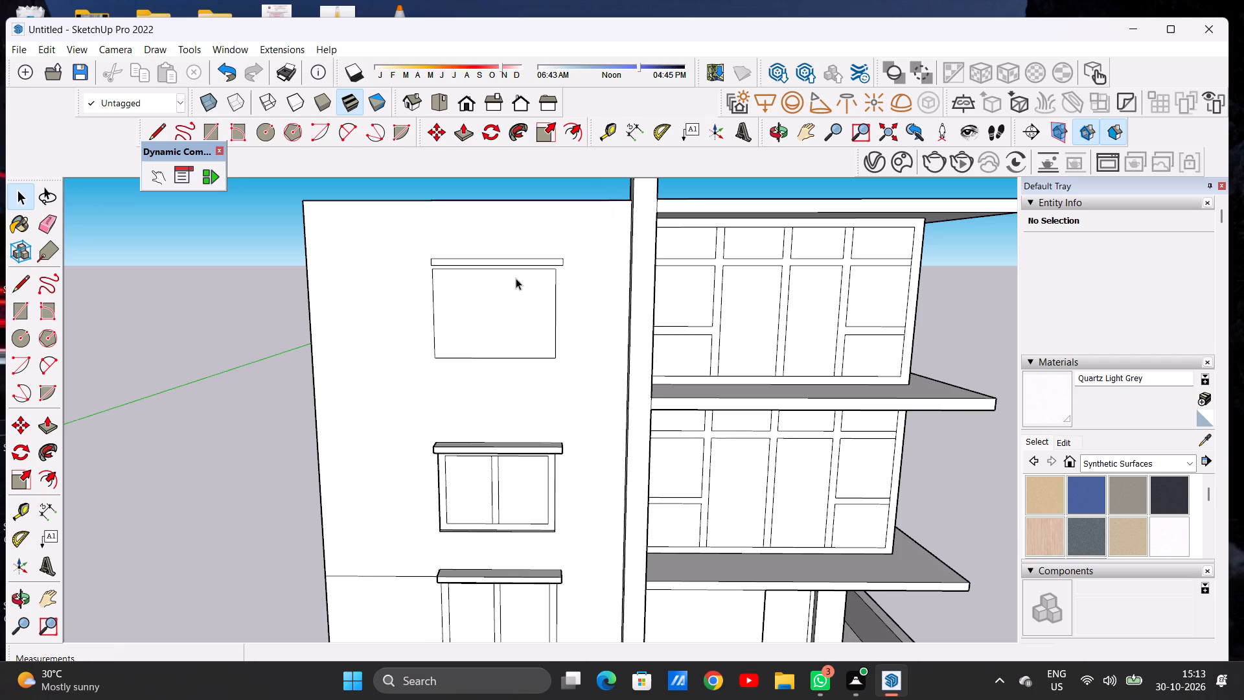
pyautogui.moveTo(516, 278); pyautogui.dragTo(494, 350, button='middle')
pyautogui.moveTo(488, 362); pyautogui.dragTo(488, 331, button='middle')
pyautogui.scroll(1, 488, 331)
pyautogui.middleClick(488, 331)
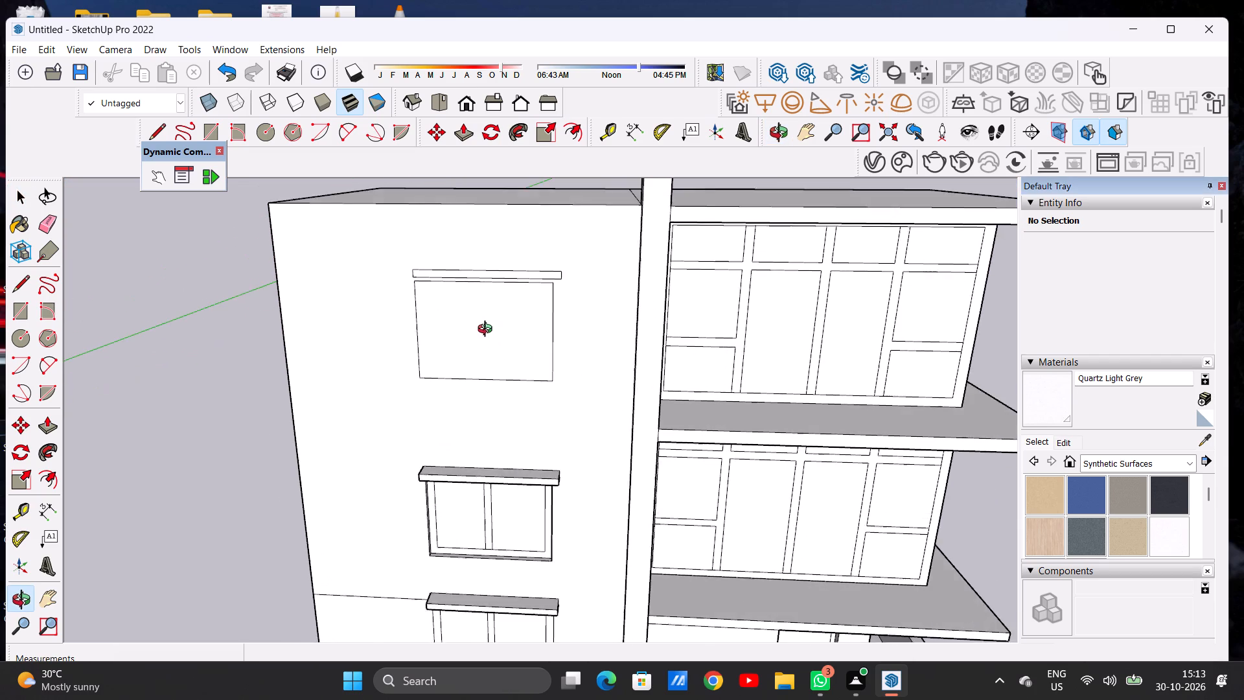
pyautogui.scroll(1, 488, 331)
pyautogui.press('p')
pyautogui.scroll(5, 473, 352)
pyautogui.click(473, 352)
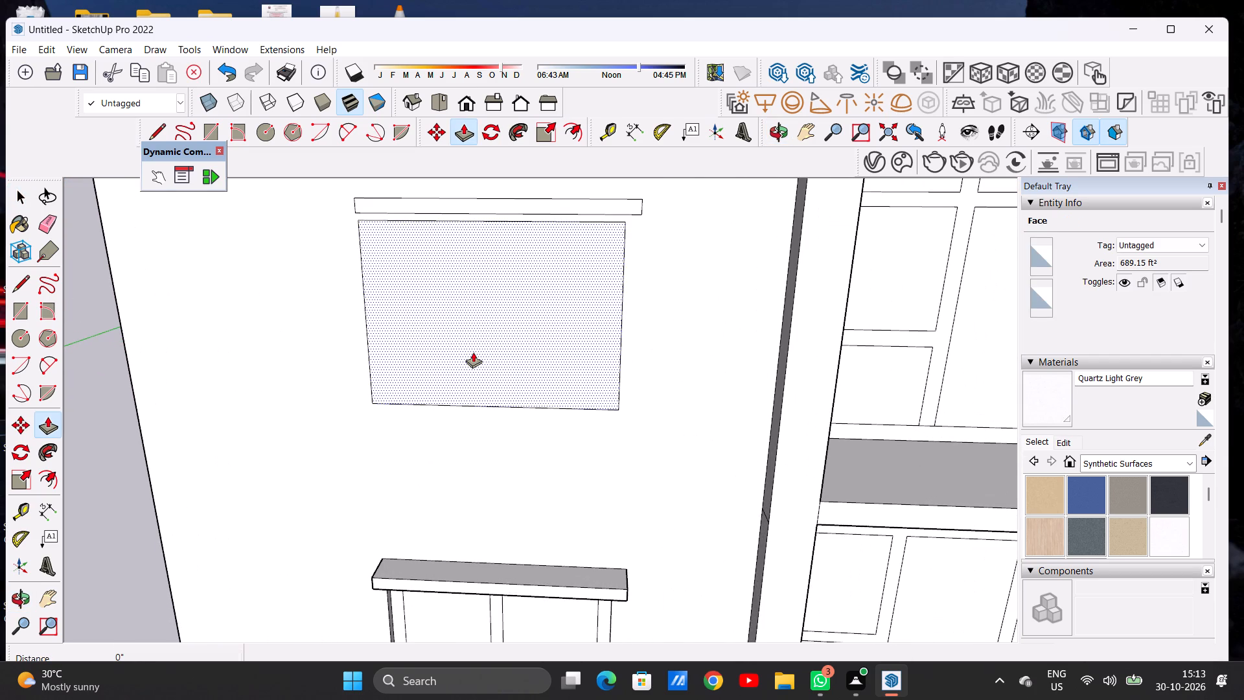
pyautogui.click(476, 344)
pyautogui.press('space')
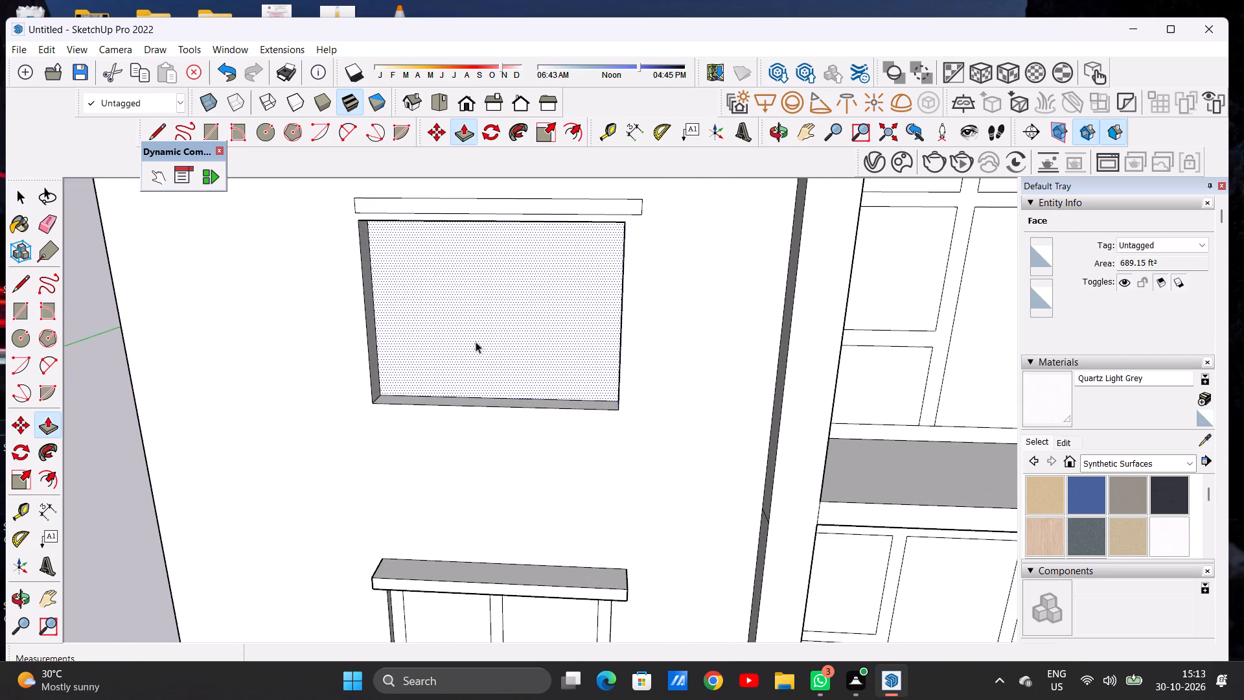
# Offset the recessed top-floor window face's outline about 1' 8 11/16" inward to outline its frame.
pyautogui.scroll(-6, 466, 327)
pyautogui.moveTo(468, 351); pyautogui.dragTo(499, 306, button='middle')
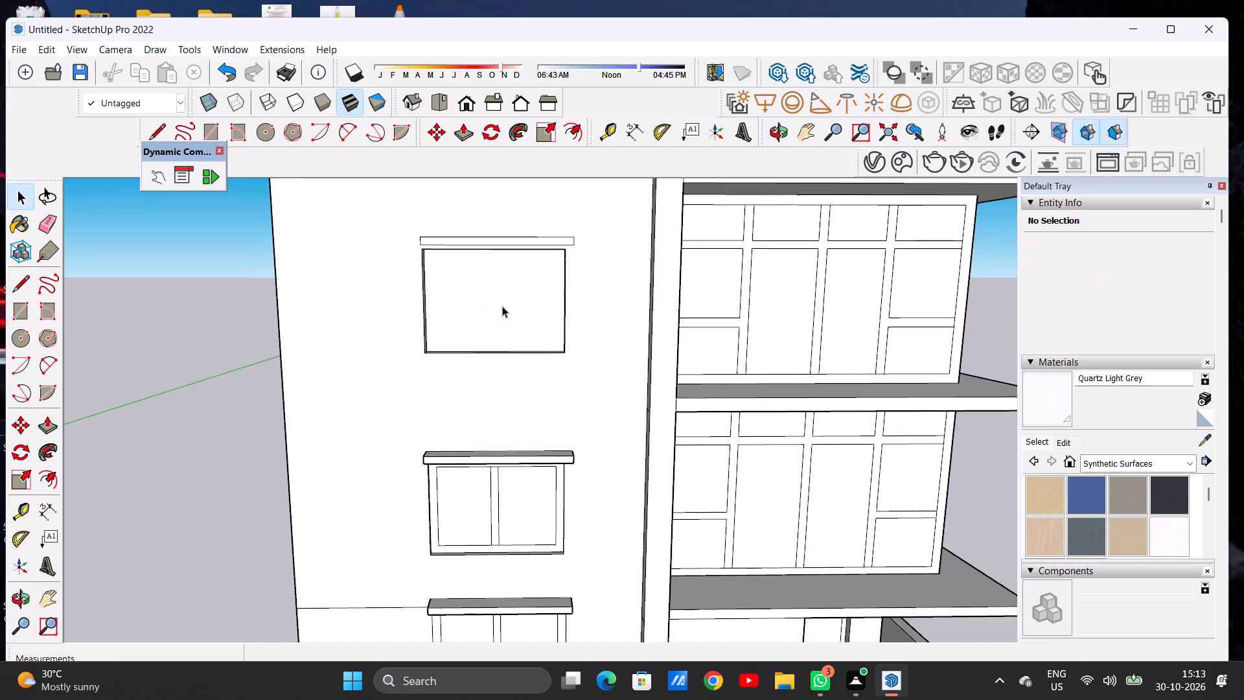
pyautogui.scroll(6, 505, 306)
pyautogui.write('OF')
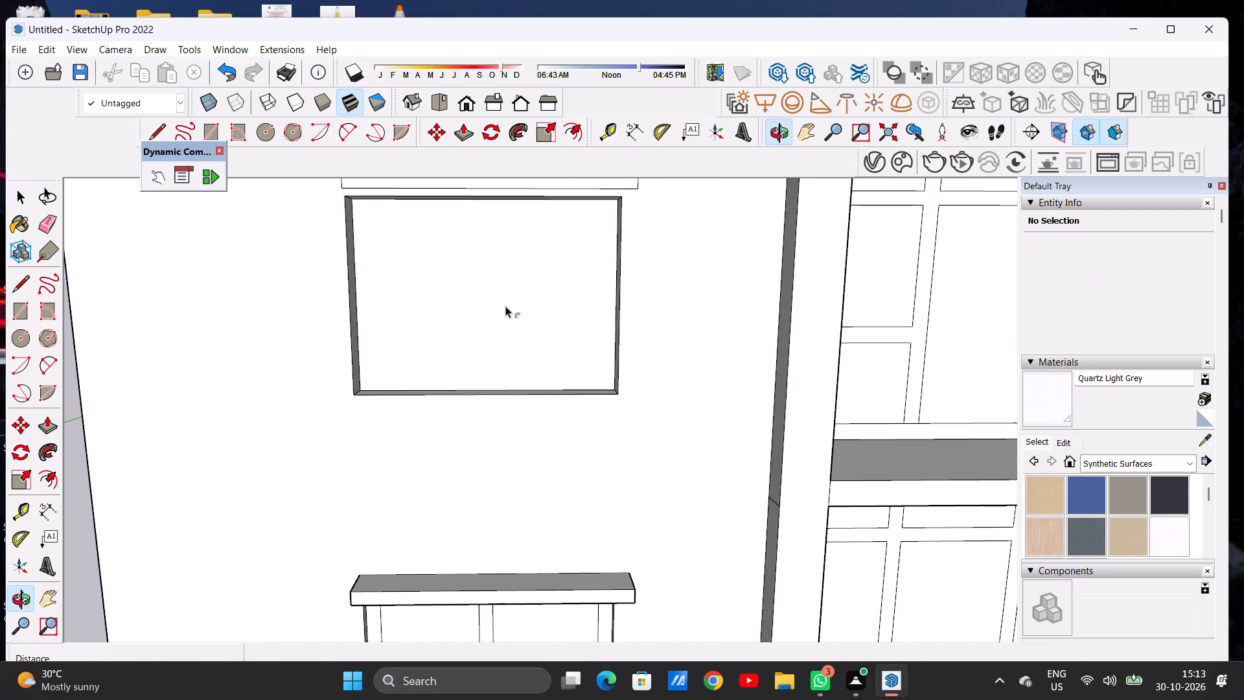
pyautogui.click(397, 211)
pyautogui.click(398, 215)
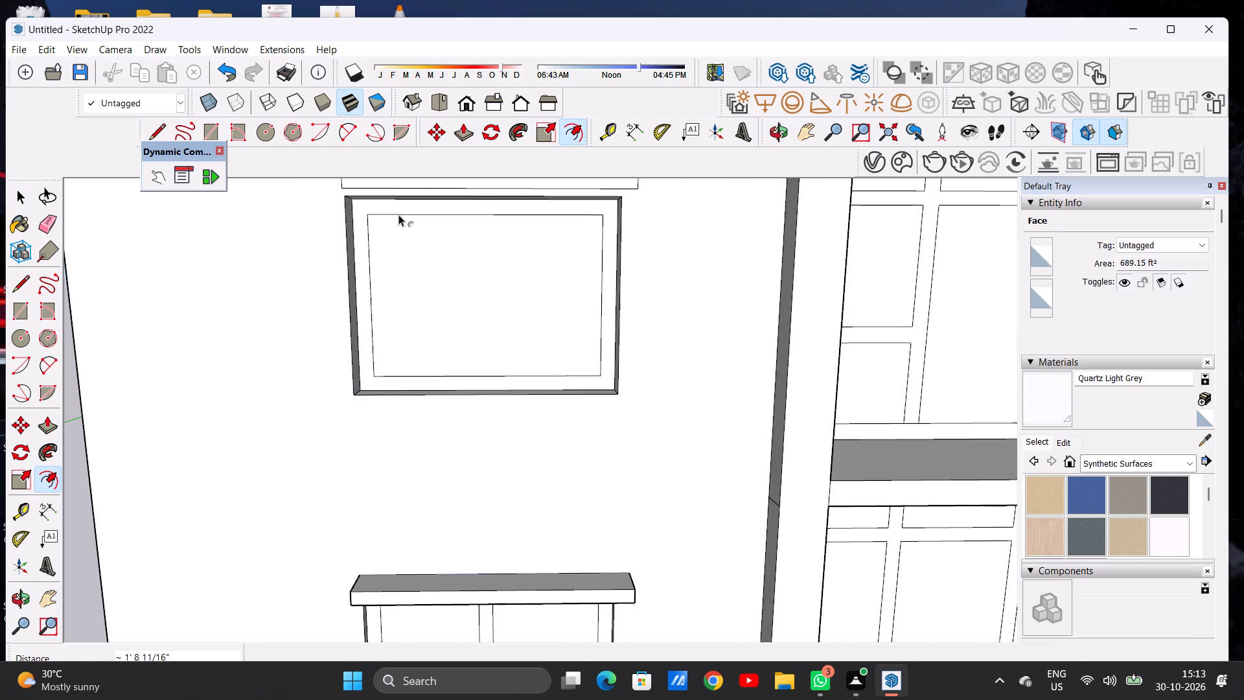
pyautogui.press('space')
# Draw two closely spaced vertical lines, about 18' 11" long, down the middle of the top-floor window to form its mullion.
pyautogui.write('L')
pyautogui.scroll(-6, 417, 240)
pyautogui.moveTo(468, 270); pyautogui.dragTo(456, 266, button='middle')
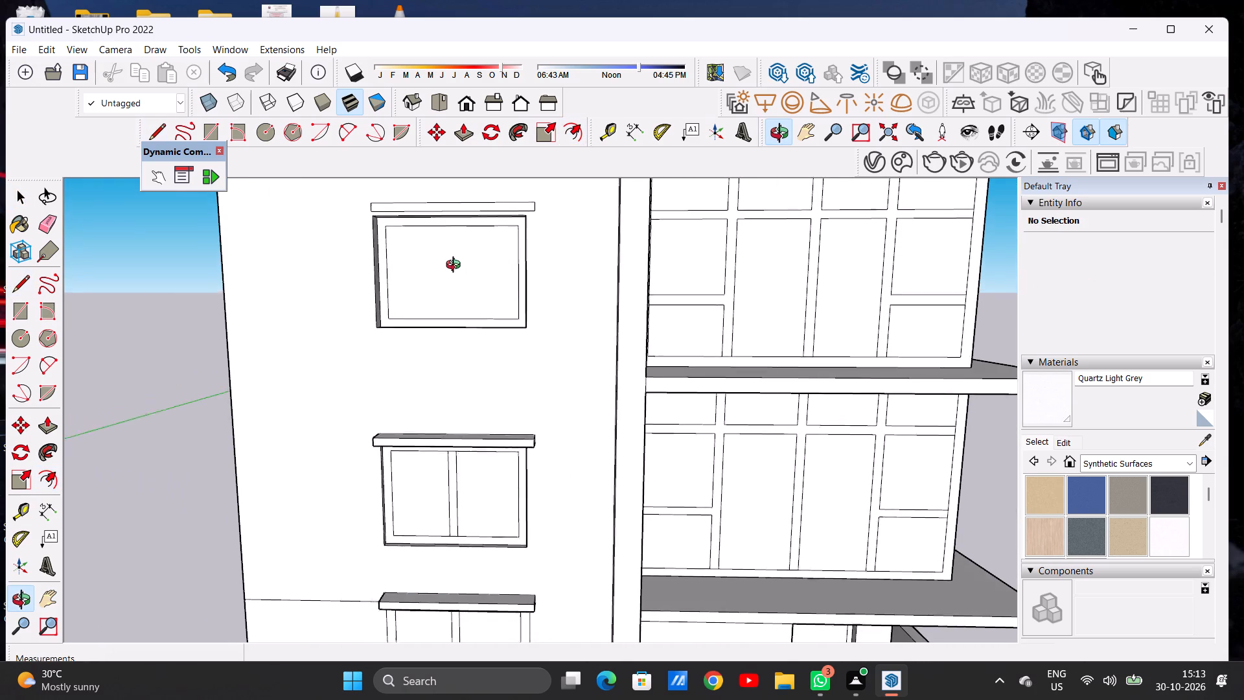
pyautogui.moveTo(456, 266); pyautogui.dragTo(461, 268, button='middle')
pyautogui.scroll(7, 460, 245)
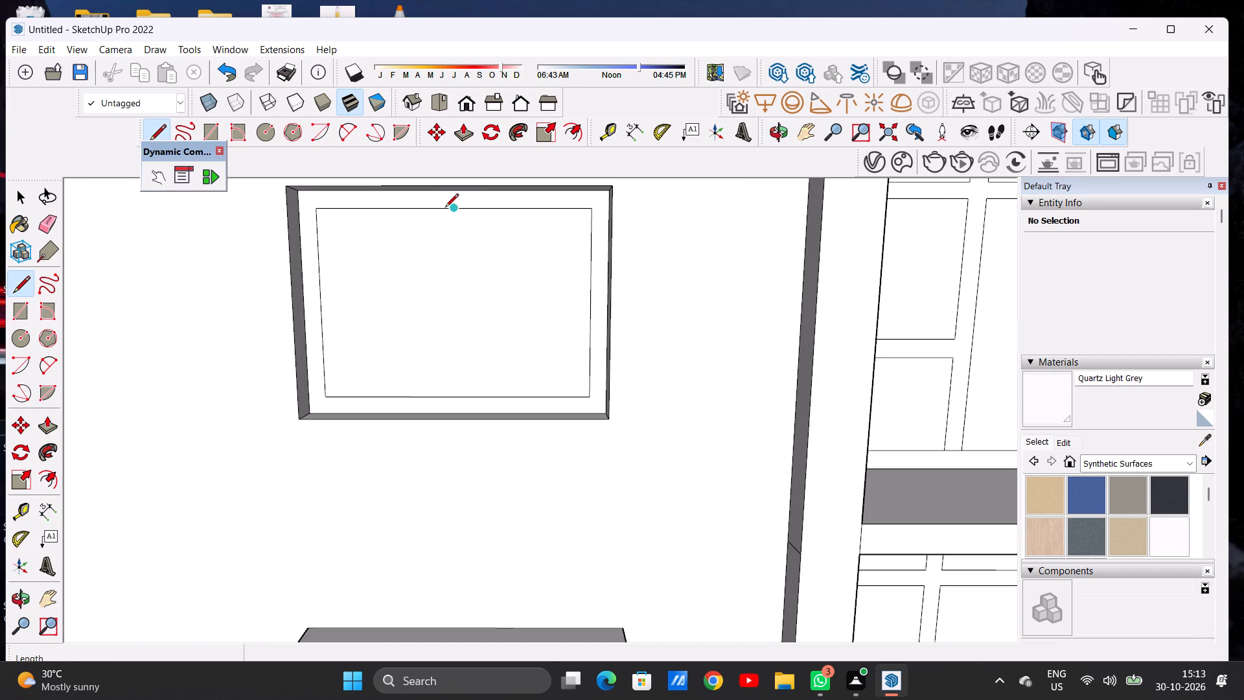
pyautogui.click(443, 208)
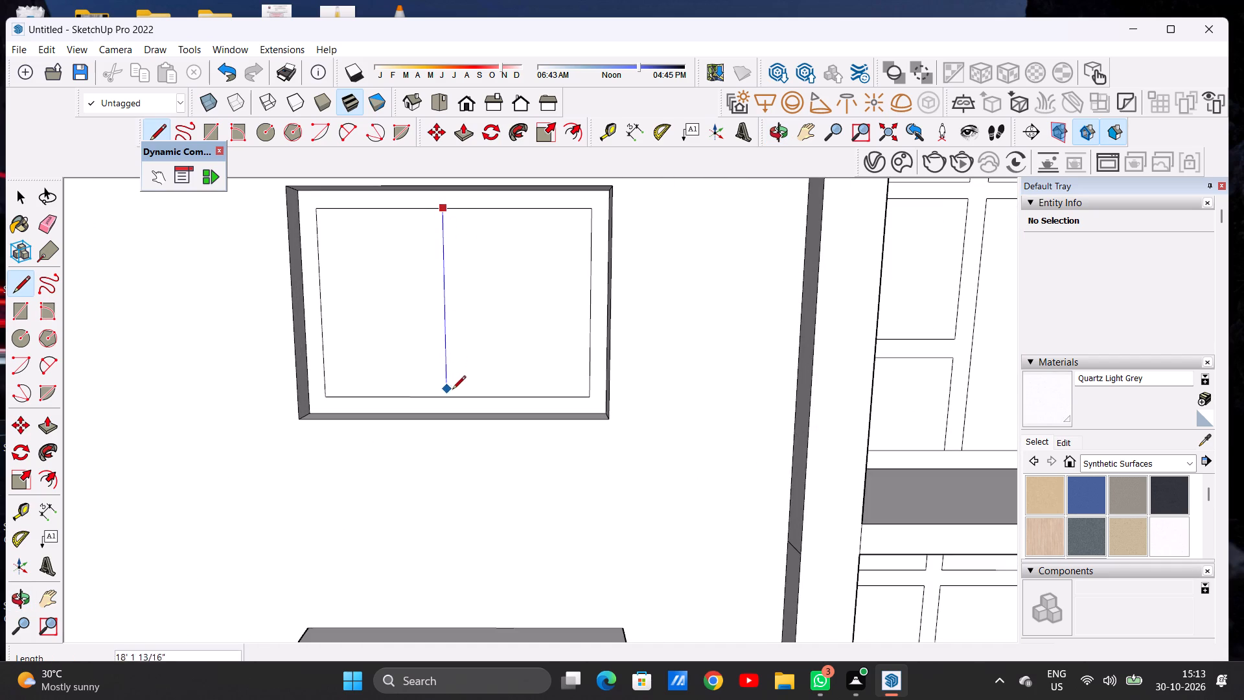
pyautogui.click(452, 394)
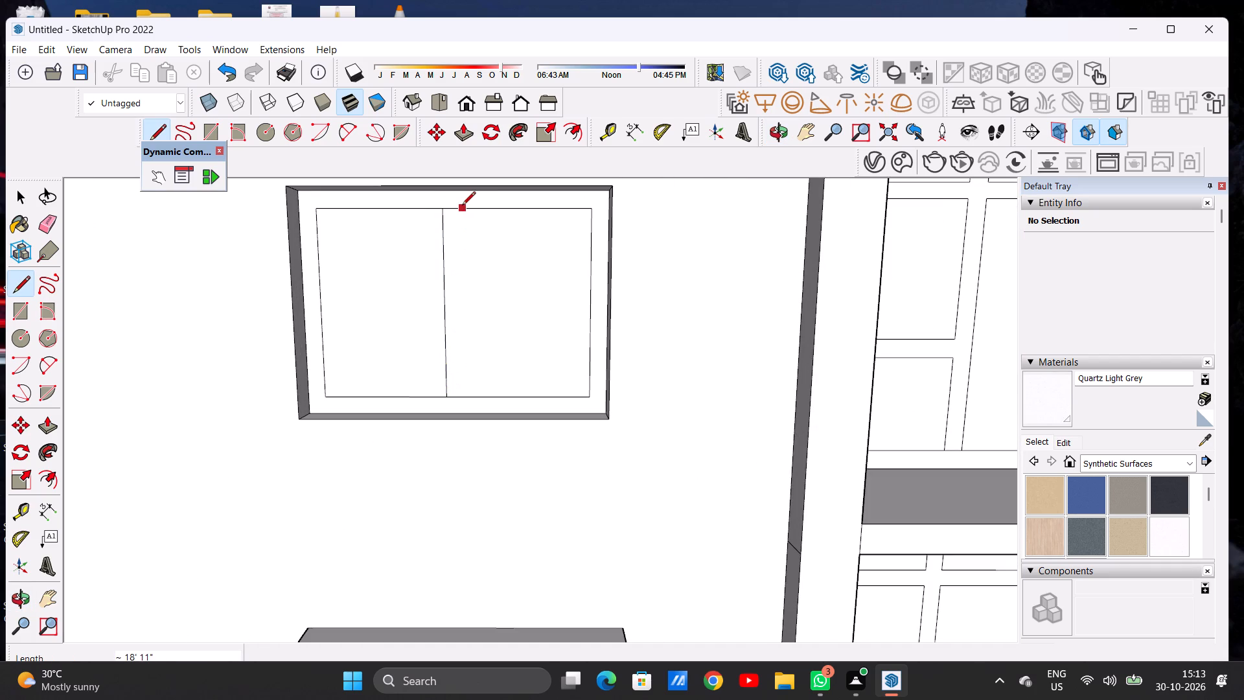
pyautogui.click(463, 206)
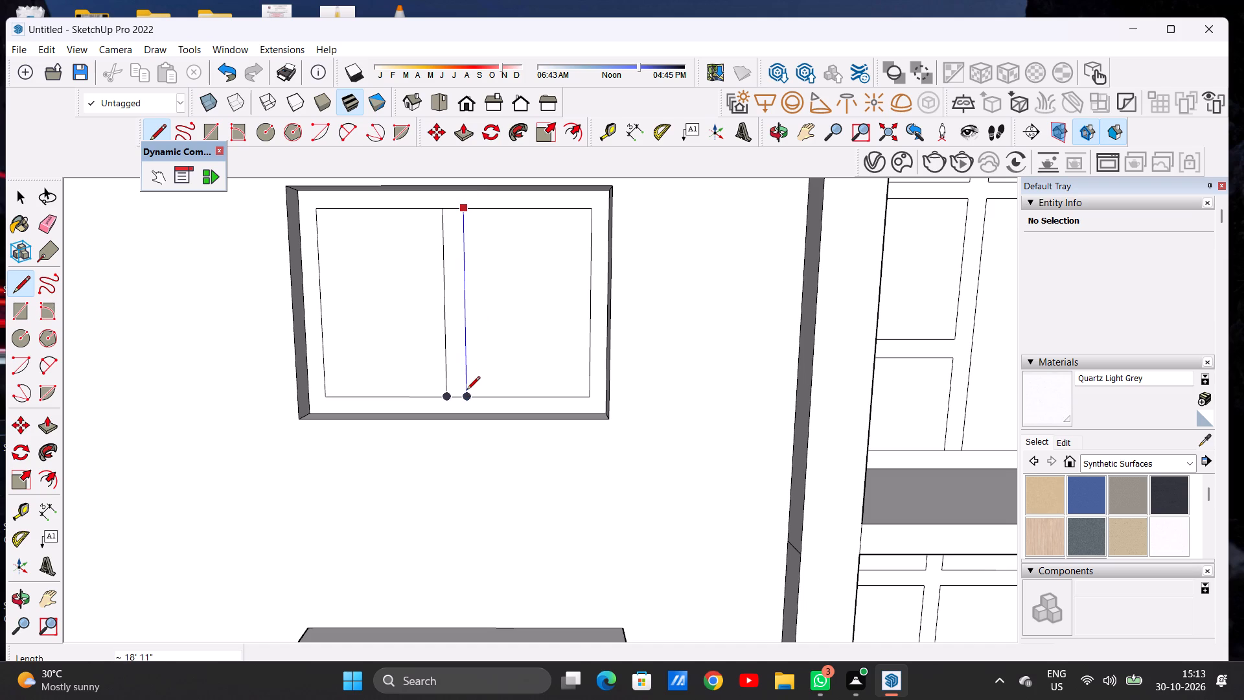
pyautogui.click(466, 391)
pyautogui.press('space')
# Extrude the ledge above the top-floor window outward 4' 10 7/16" to match the depth of the ledge below.
pyautogui.scroll(-8, 427, 352)
pyautogui.moveTo(507, 341); pyautogui.dragTo(395, 341, button='middle')
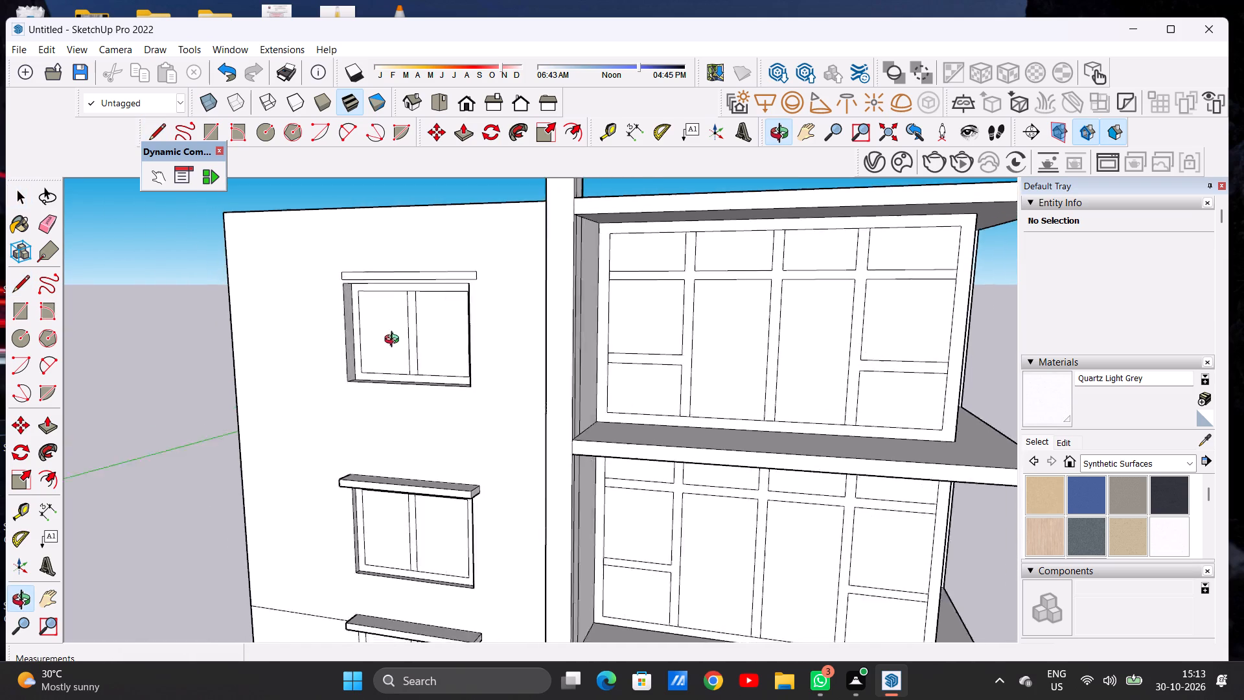
pyautogui.moveTo(395, 341); pyautogui.dragTo(294, 424, button='middle')
pyautogui.scroll(6, 404, 320)
pyautogui.press('p')
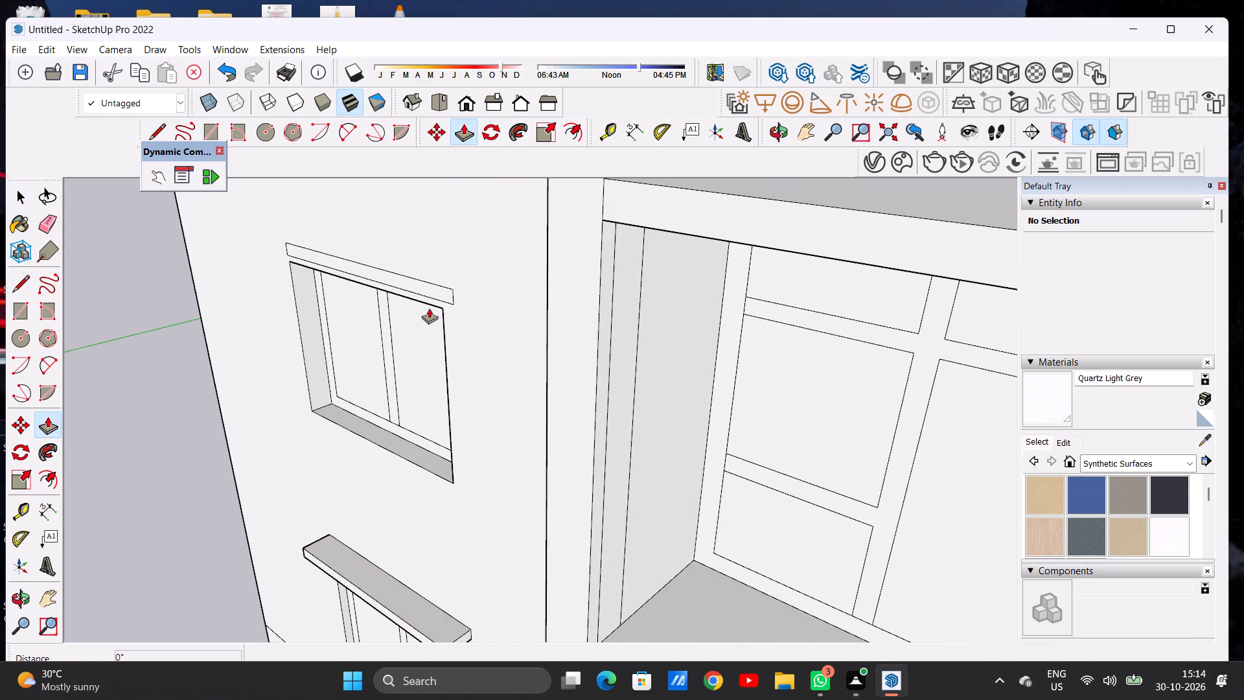
pyautogui.scroll(4, 452, 288)
pyautogui.click(444, 300)
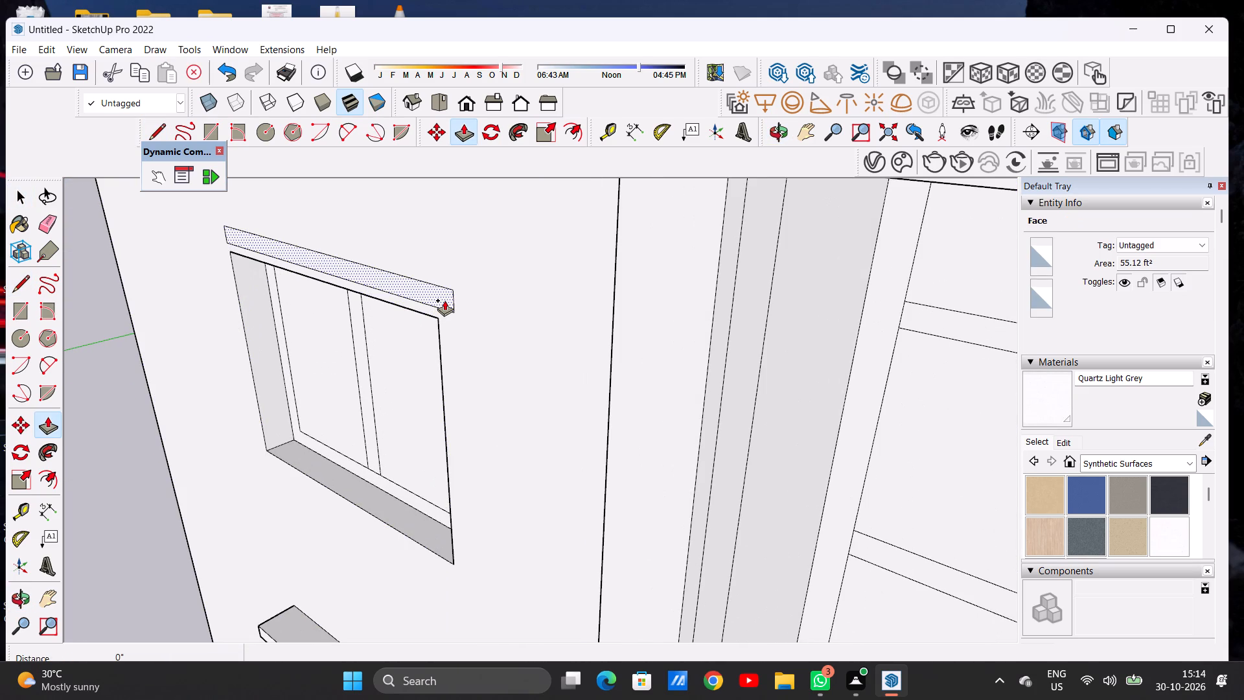
pyautogui.scroll(-16, 426, 295)
pyautogui.scroll(1, 417, 474)
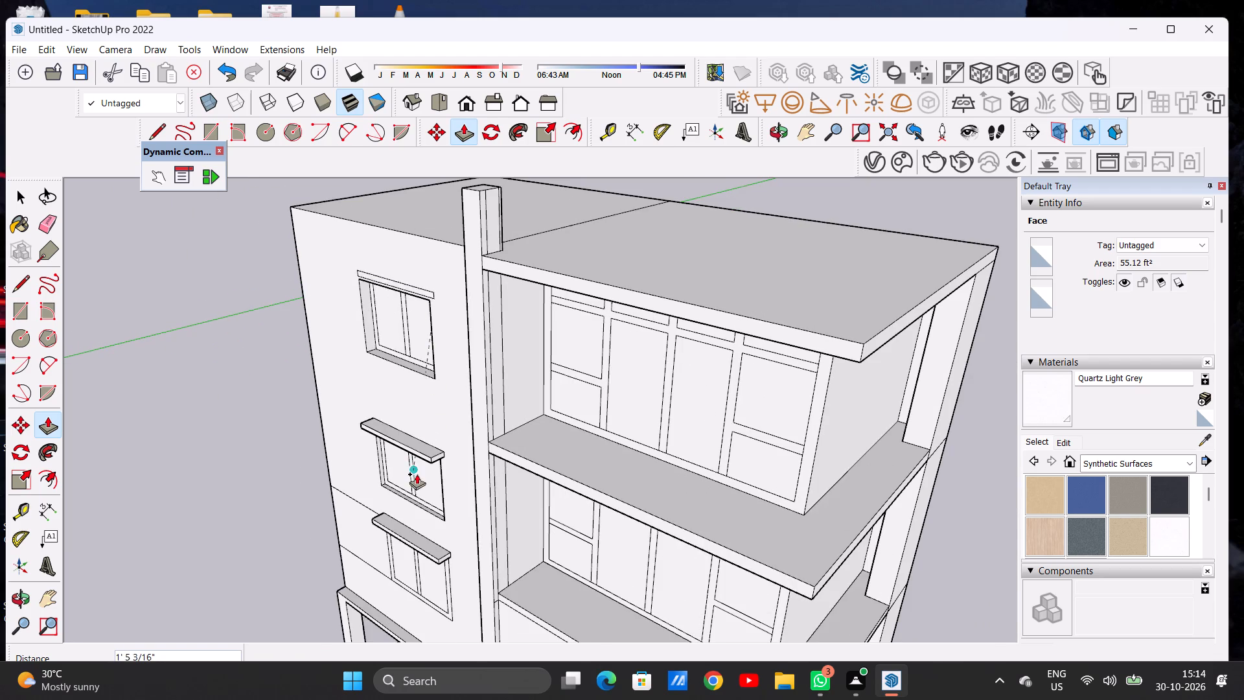
pyautogui.scroll(2, 417, 474)
pyautogui.click(435, 459)
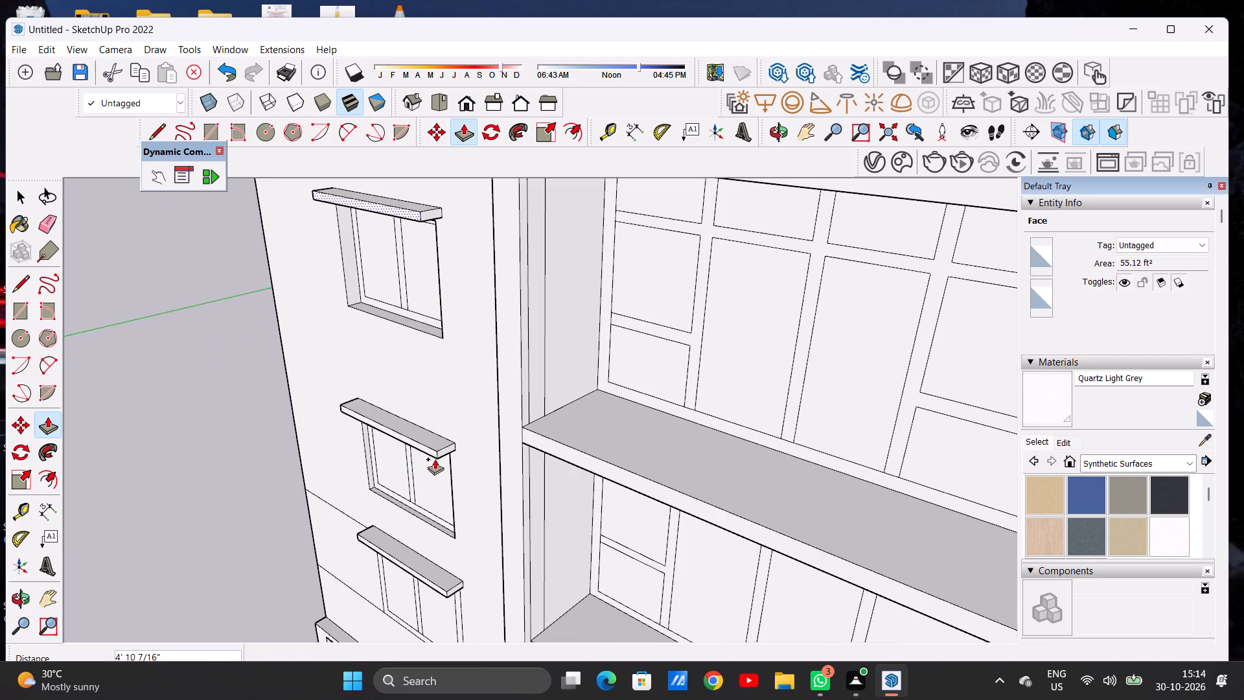
pyautogui.press('space')
# Erase the flush inner frame outline and the two mullion lines inside the first-floor window, keeping its outer outline.
pyautogui.scroll(-5, 466, 348)
pyautogui.scroll(1, 466, 367)
pyautogui.scroll(-4, 466, 368)
pyautogui.moveTo(435, 394); pyautogui.dragTo(632, 339, button='middle')
pyautogui.scroll(-6, 582, 358)
pyautogui.moveTo(527, 460); pyautogui.dragTo(540, 447, button='middle')
pyautogui.scroll(12, 479, 482)
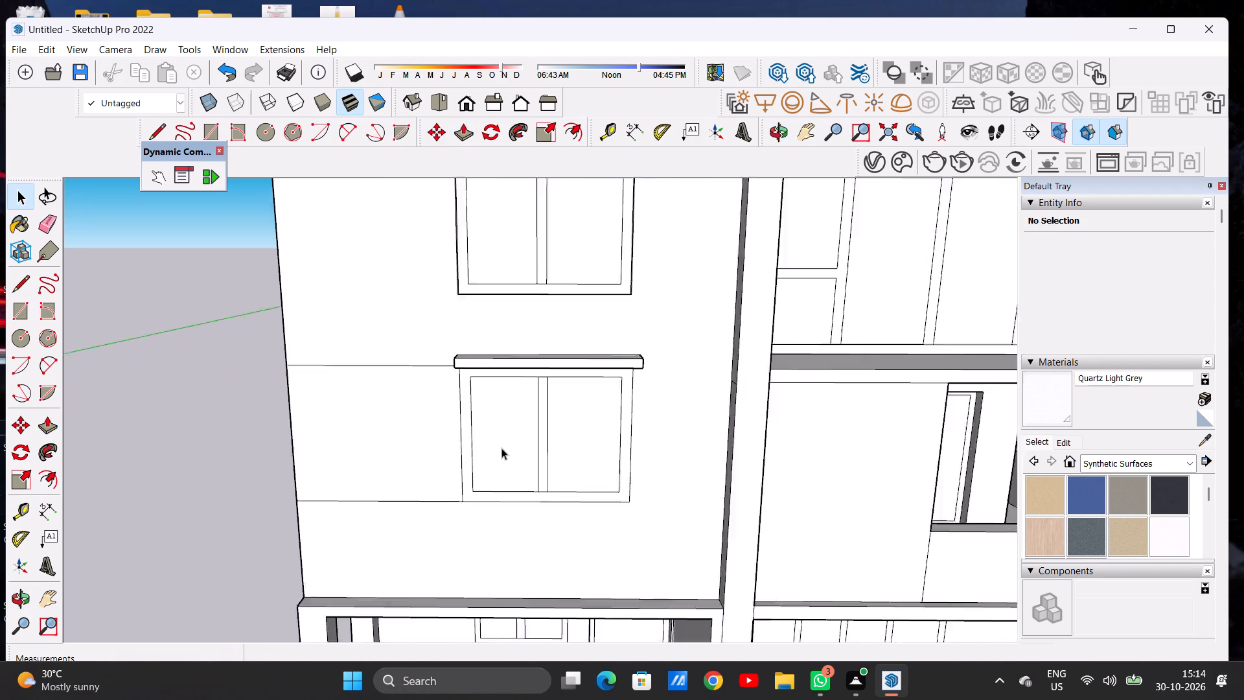
pyautogui.scroll(3, 501, 448)
pyautogui.moveTo(540, 415); pyautogui.dragTo(406, 438, button='middle')
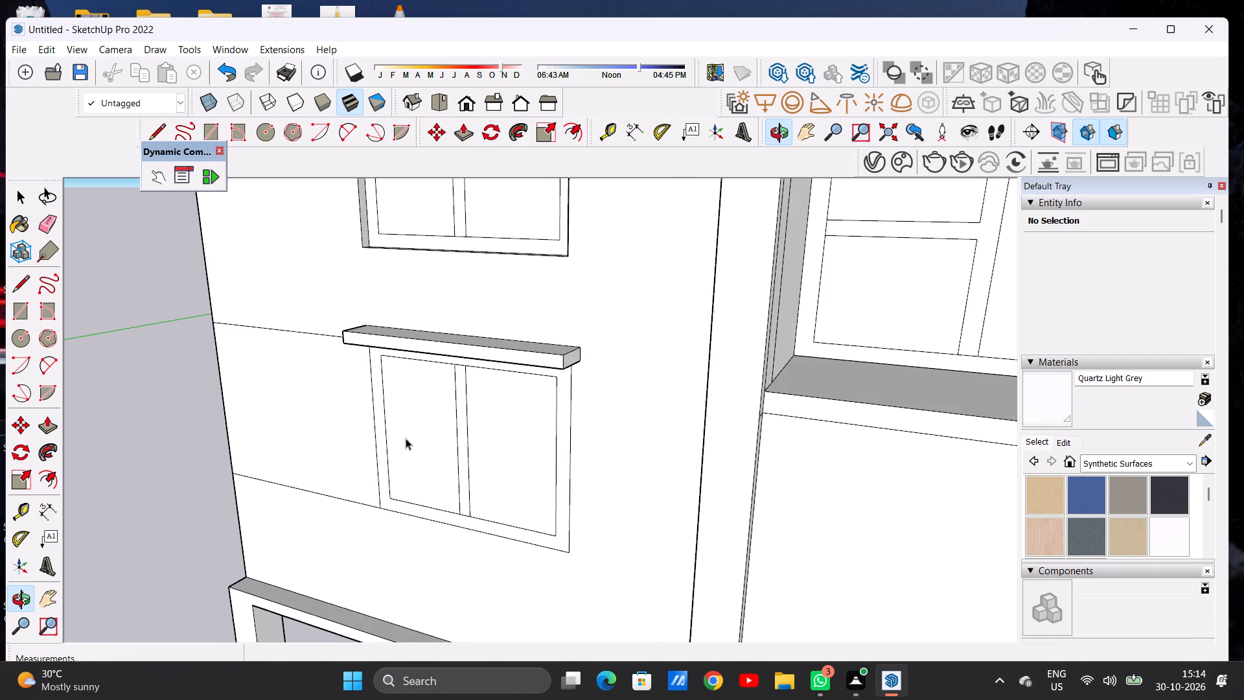
pyautogui.scroll(-7, 487, 395)
pyautogui.moveTo(541, 397); pyautogui.dragTo(435, 397, button='middle')
pyautogui.scroll(10, 441, 405)
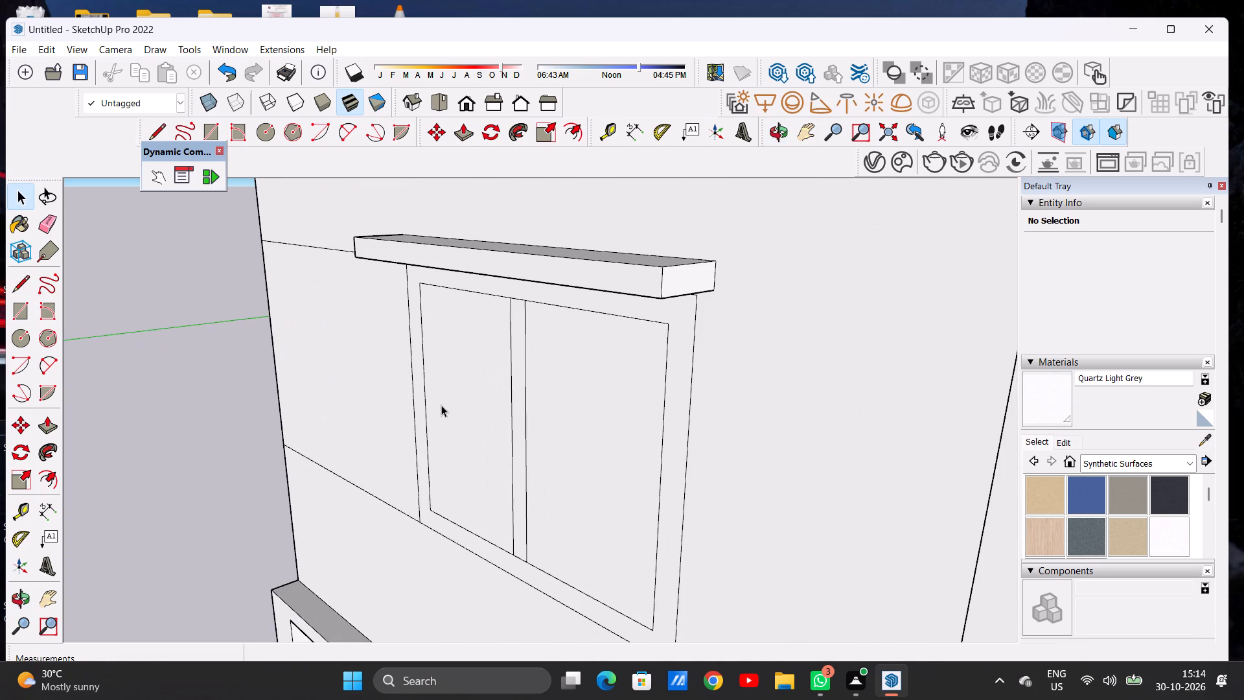
pyautogui.moveTo(441, 405); pyautogui.dragTo(586, 381, button='middle')
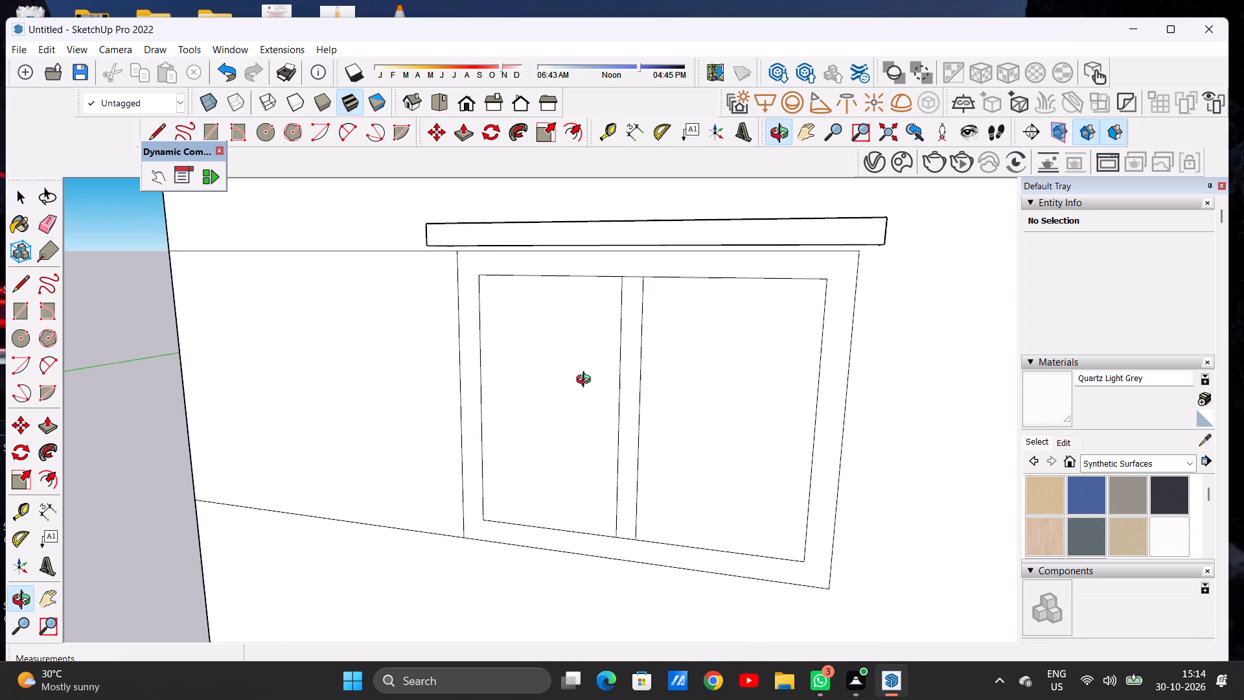
pyautogui.moveTo(586, 381); pyautogui.dragTo(617, 373, button='middle')
pyautogui.scroll(-6, 488, 373)
pyautogui.moveTo(538, 390); pyautogui.dragTo(611, 386, button='middle')
pyautogui.scroll(2, 612, 375)
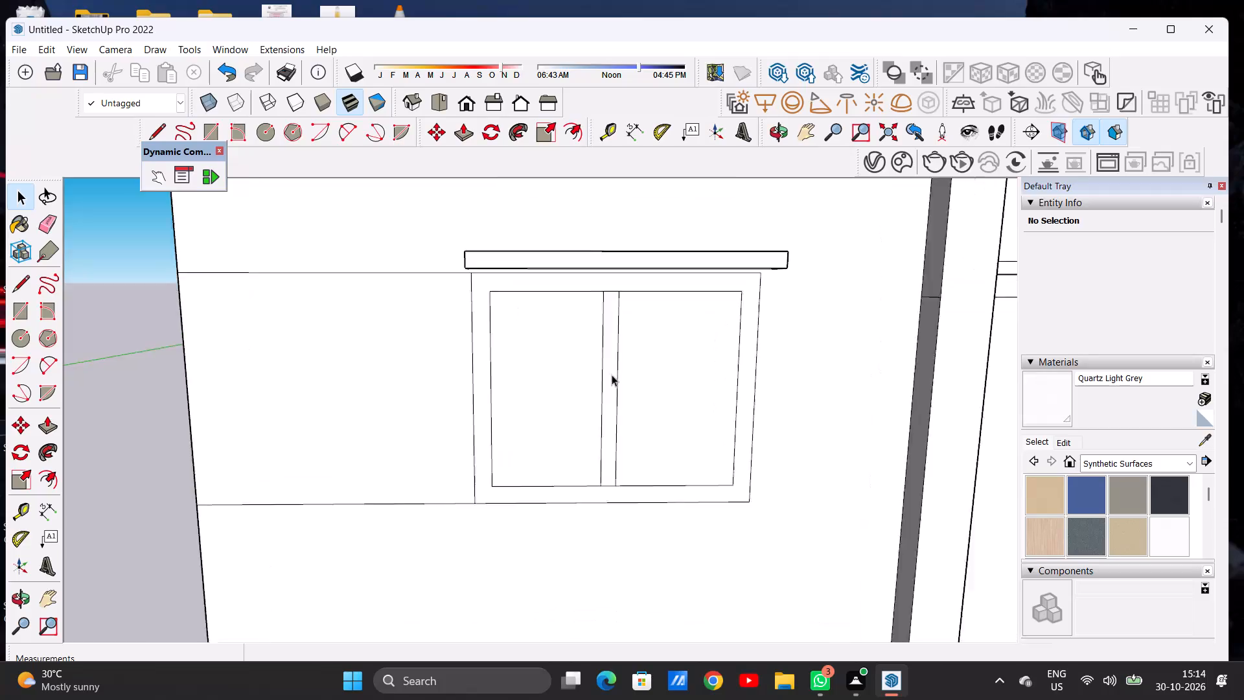
pyautogui.scroll(6, 612, 375)
pyautogui.press('e')
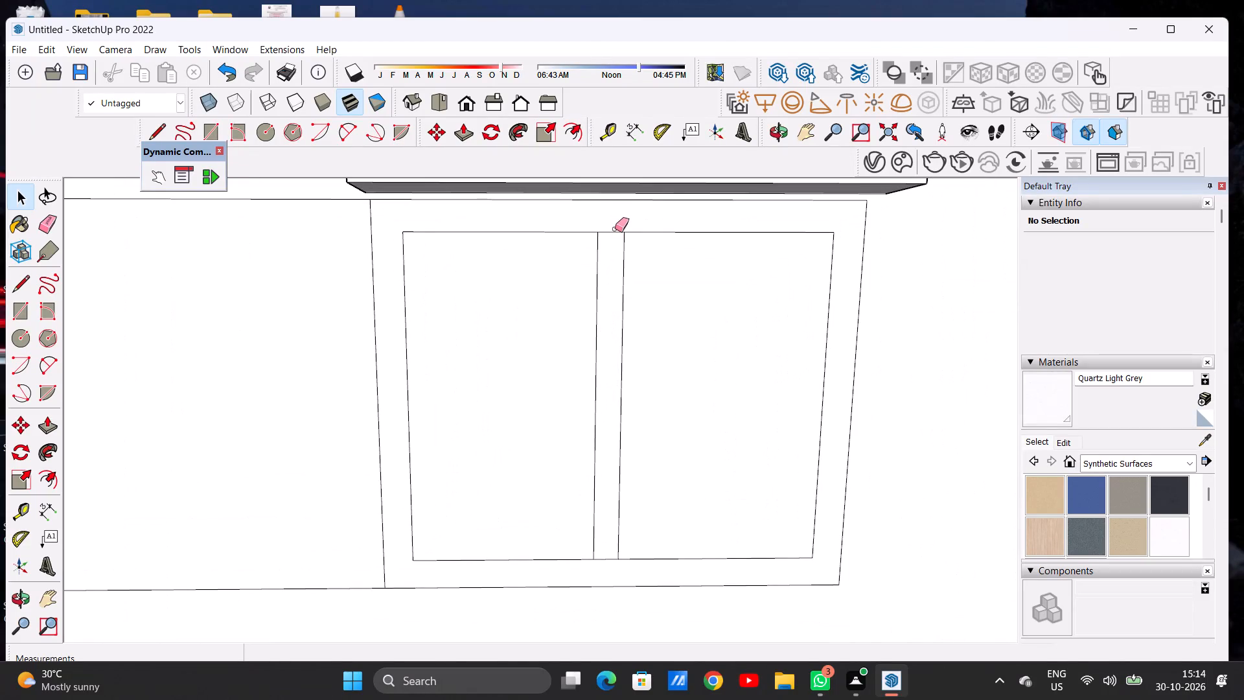
pyautogui.moveTo(615, 229); pyautogui.dragTo(616, 239)
pyautogui.moveTo(623, 248); pyautogui.dragTo(582, 293)
pyautogui.moveTo(568, 234); pyautogui.dragTo(566, 242)
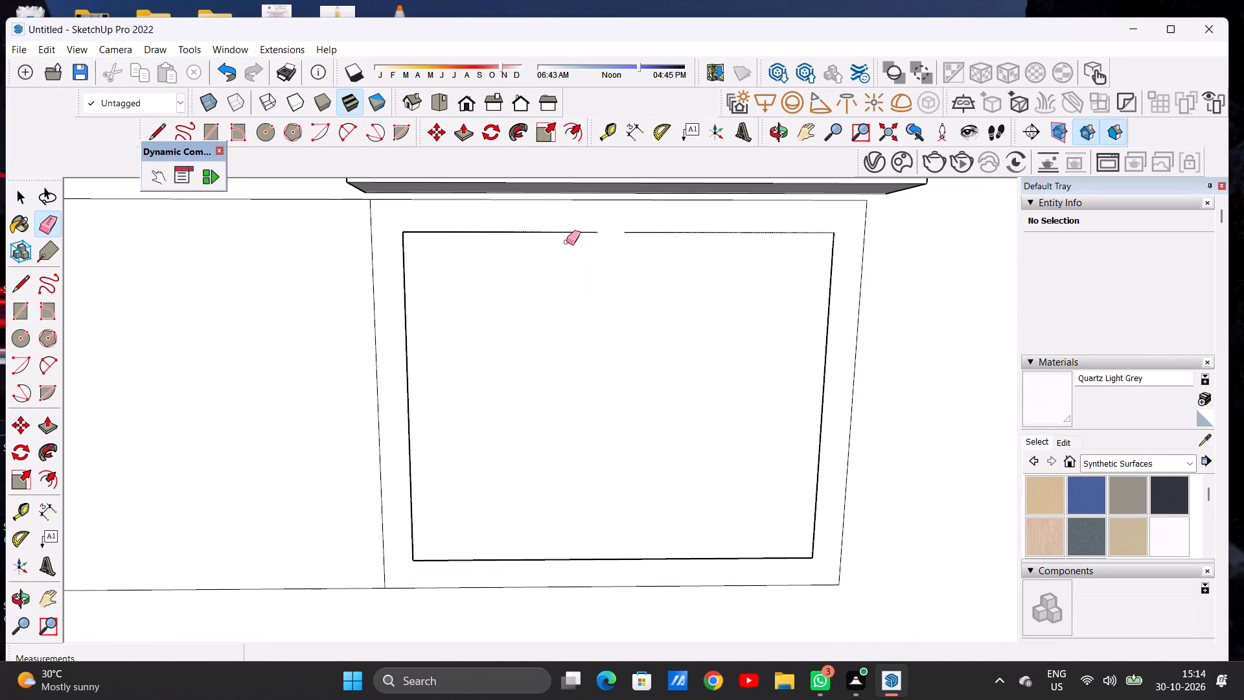
pyautogui.moveTo(566, 242); pyautogui.dragTo(566, 242)
pyautogui.moveTo(662, 224); pyautogui.dragTo(666, 237)
pyautogui.moveTo(564, 231); pyautogui.dragTo(561, 240)
pyautogui.moveTo(400, 380); pyautogui.dragTo(408, 384)
pyautogui.moveTo(818, 468); pyautogui.dragTo(812, 475)
pyautogui.moveTo(803, 523); pyautogui.dragTo(768, 554)
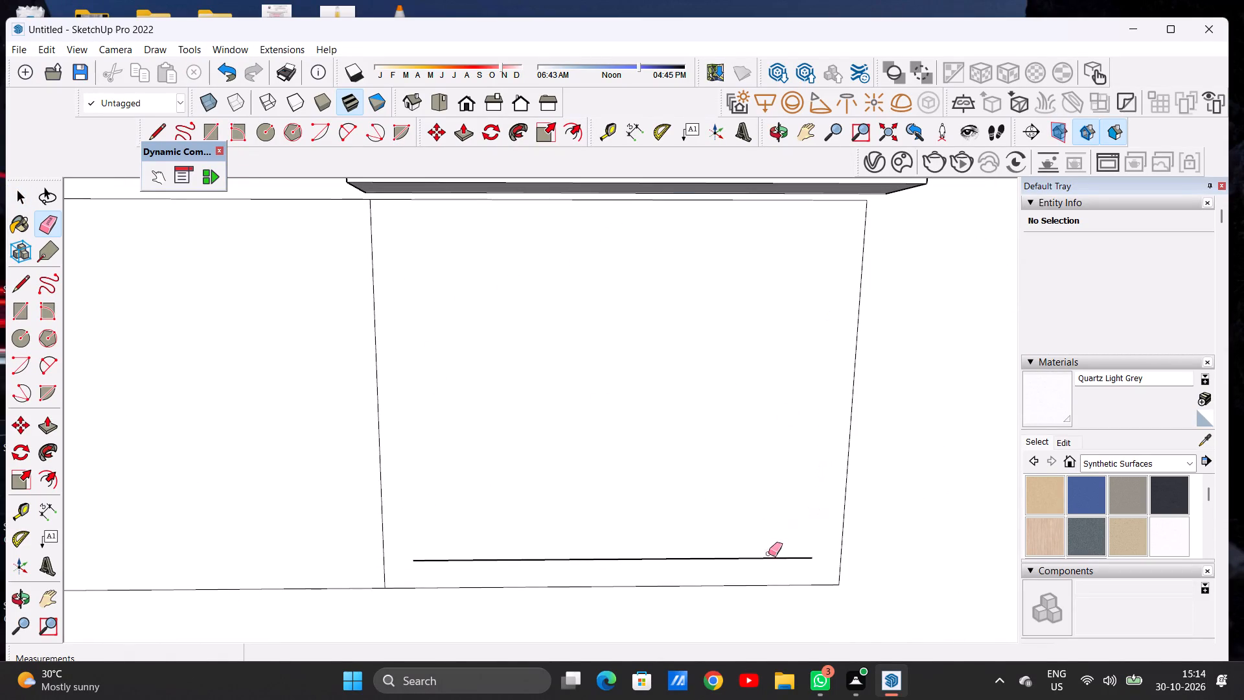
pyautogui.moveTo(768, 554); pyautogui.dragTo(744, 561)
pyautogui.press('space')
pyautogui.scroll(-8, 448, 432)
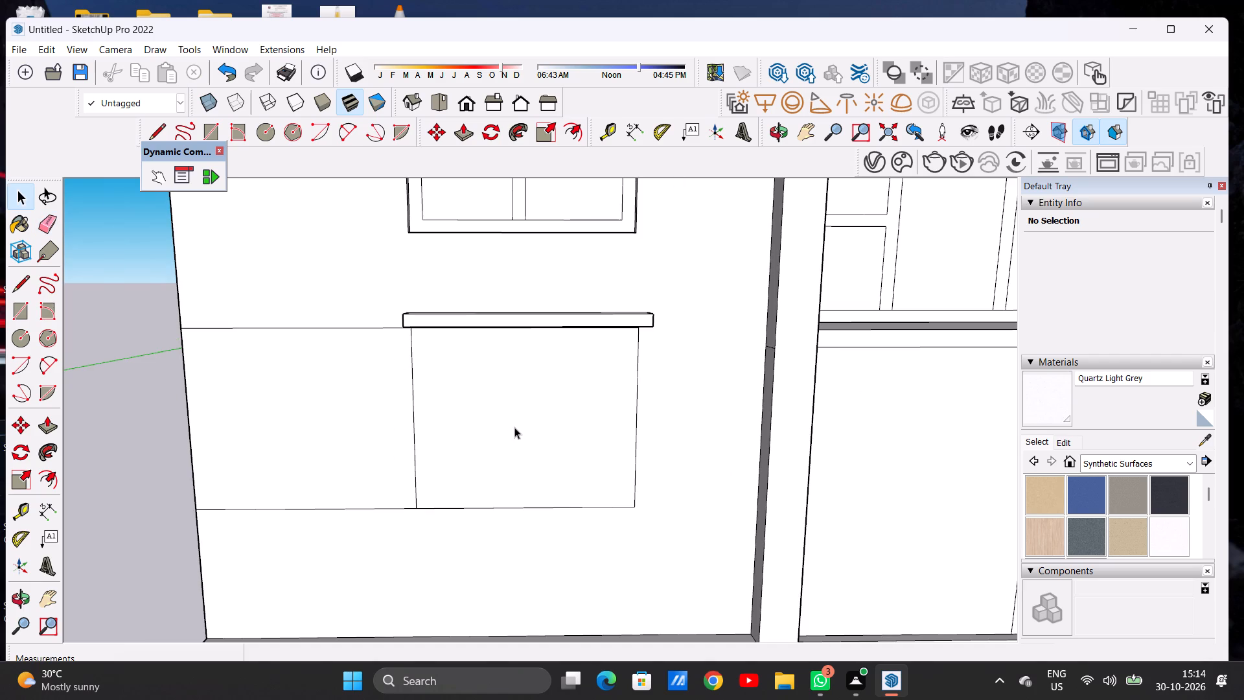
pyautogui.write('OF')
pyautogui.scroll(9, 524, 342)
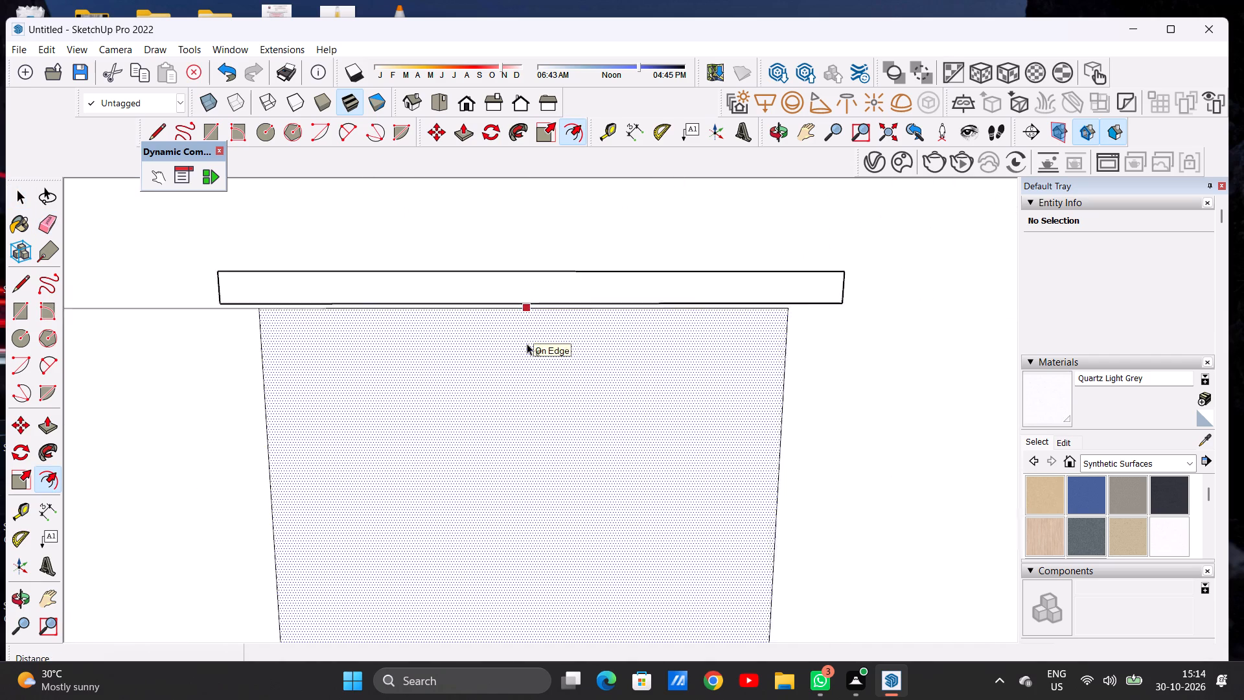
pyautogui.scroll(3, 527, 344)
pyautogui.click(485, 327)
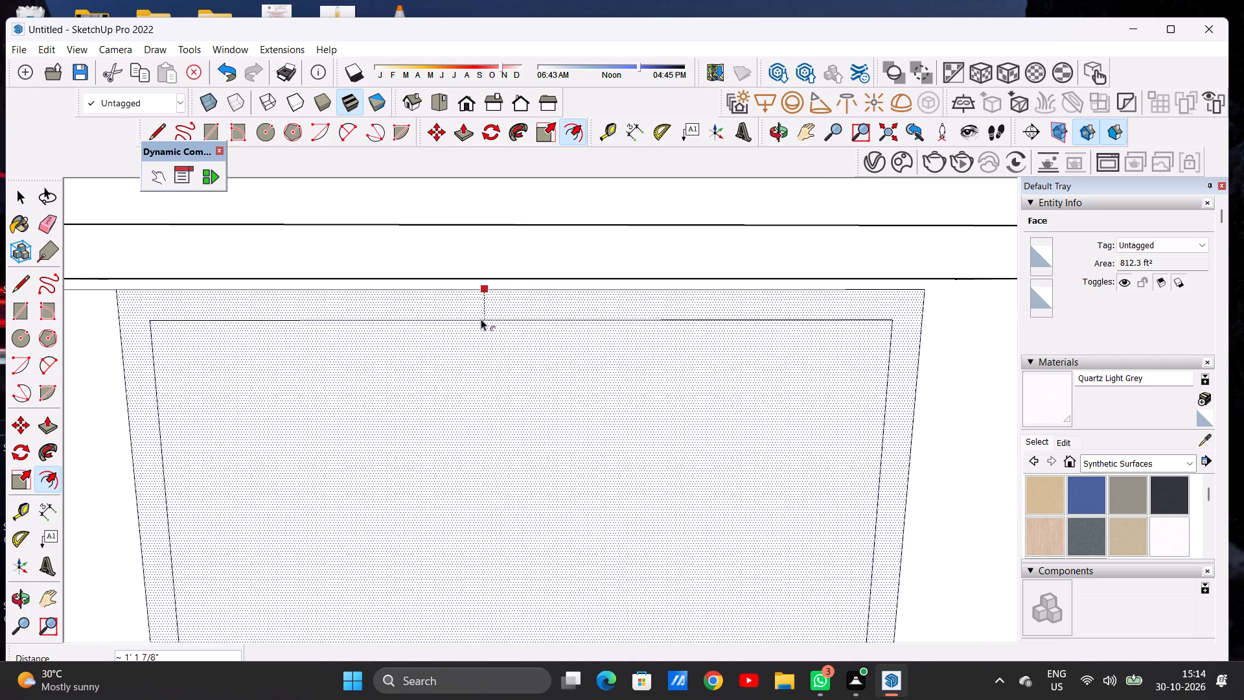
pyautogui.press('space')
# Push/Pull the blank first-floor window face into the wall to form a recess.
pyautogui.scroll(-13, 498, 329)
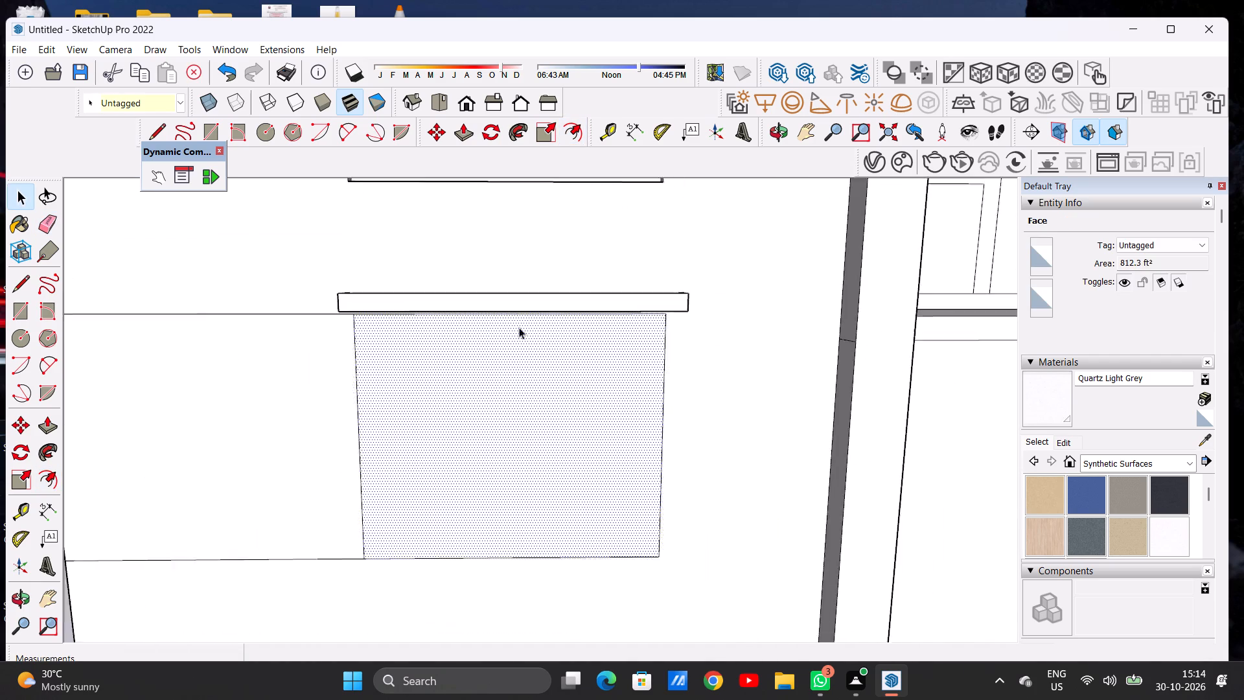
pyautogui.scroll(-3, 519, 327)
pyautogui.moveTo(520, 364); pyautogui.dragTo(506, 389, button='middle')
pyautogui.click(224, 417)
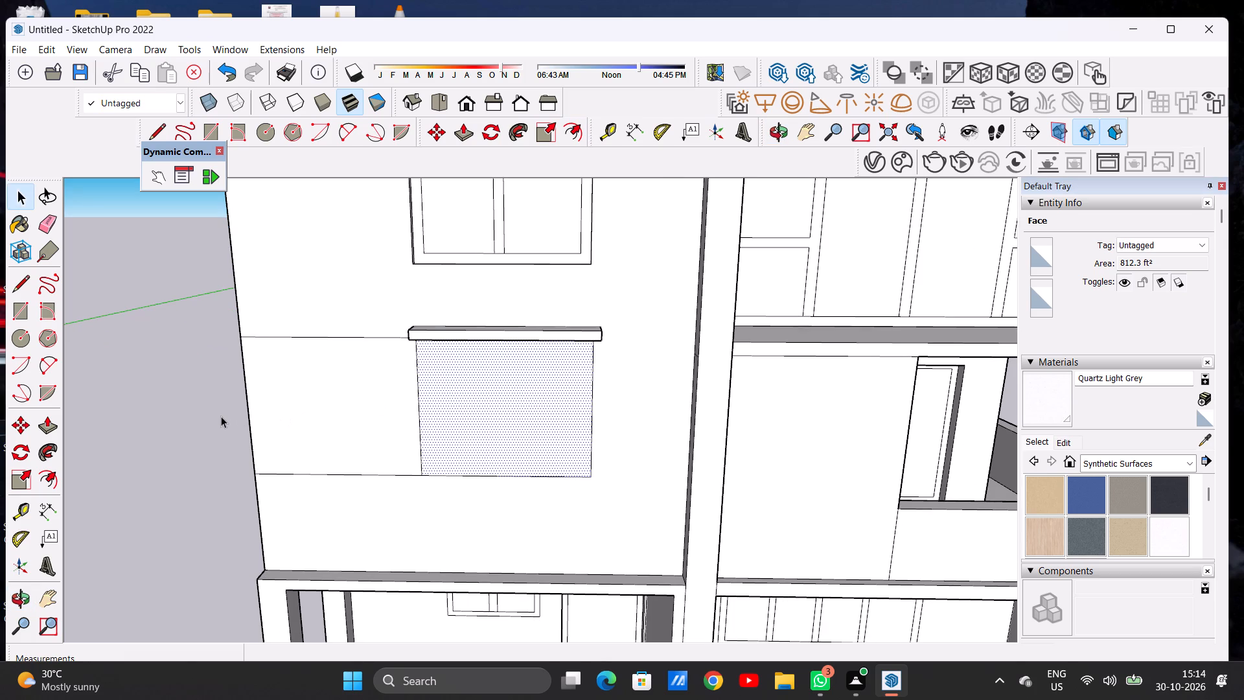
pyautogui.press('p')
pyautogui.scroll(6, 449, 436)
pyautogui.click(449, 436)
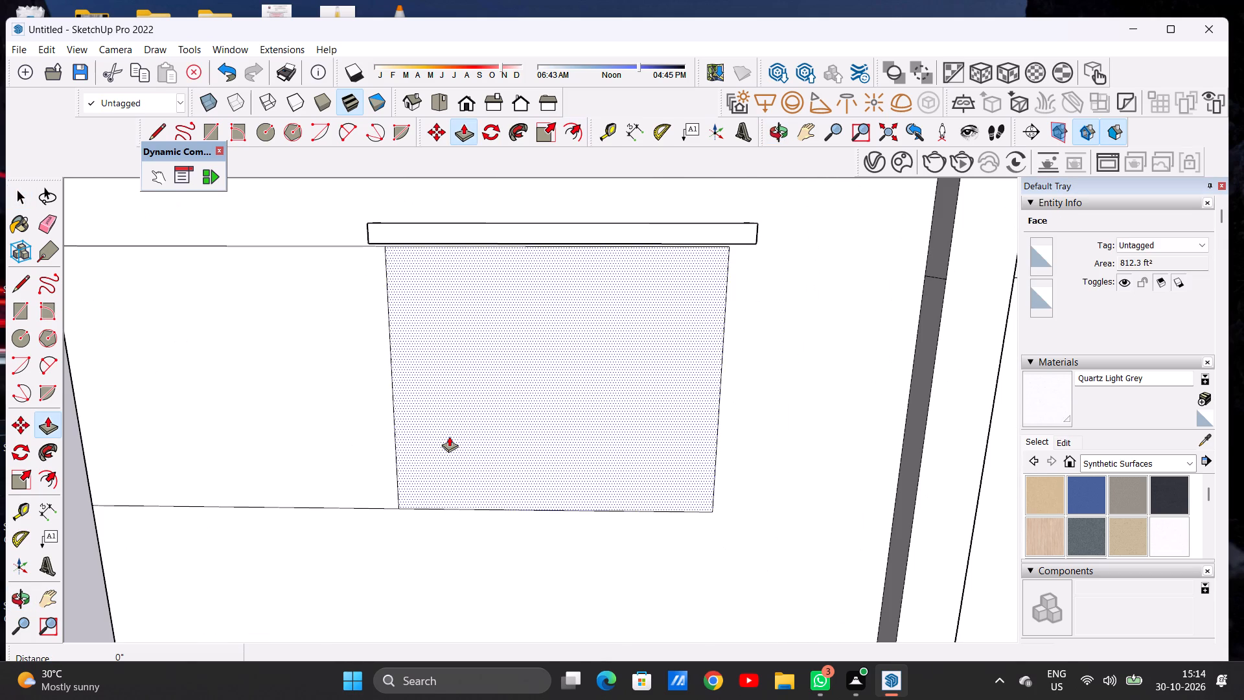
pyautogui.click(454, 426)
pyautogui.press('space')
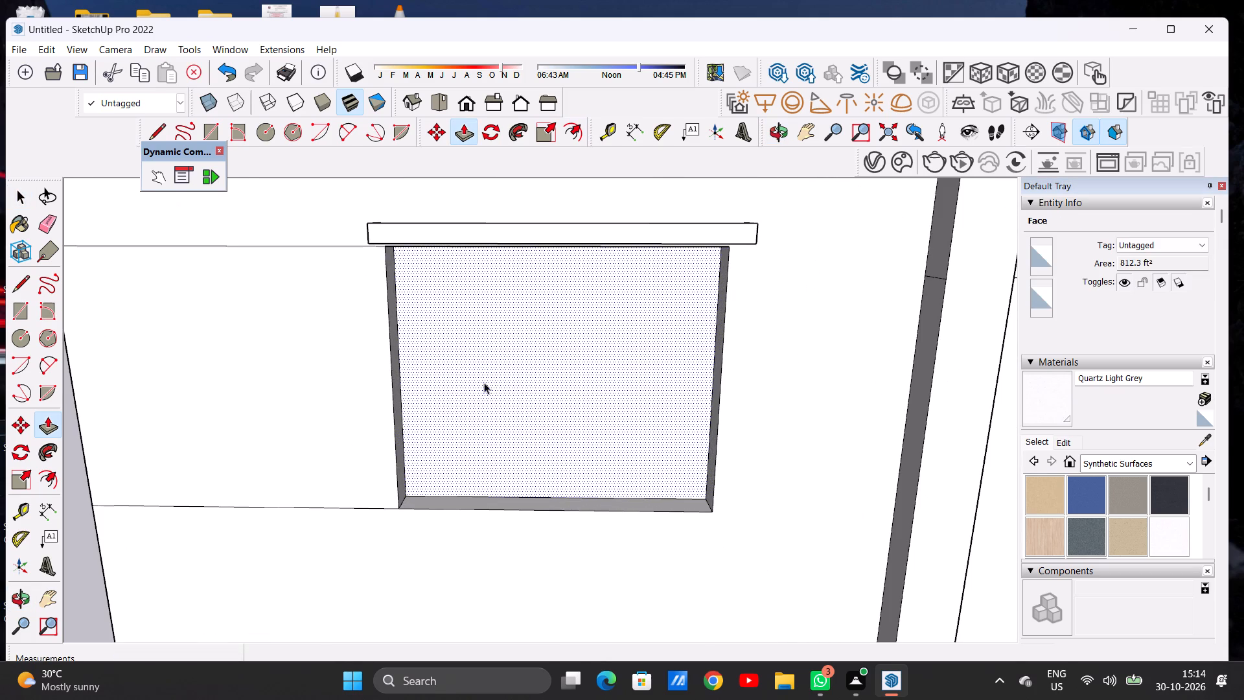
# Offset the recessed first-floor window face's outline about 1' 9 7/8" inward to outline its frame.
pyautogui.scroll(-10, 483, 377)
pyautogui.moveTo(490, 398); pyautogui.dragTo(486, 493, button='middle')
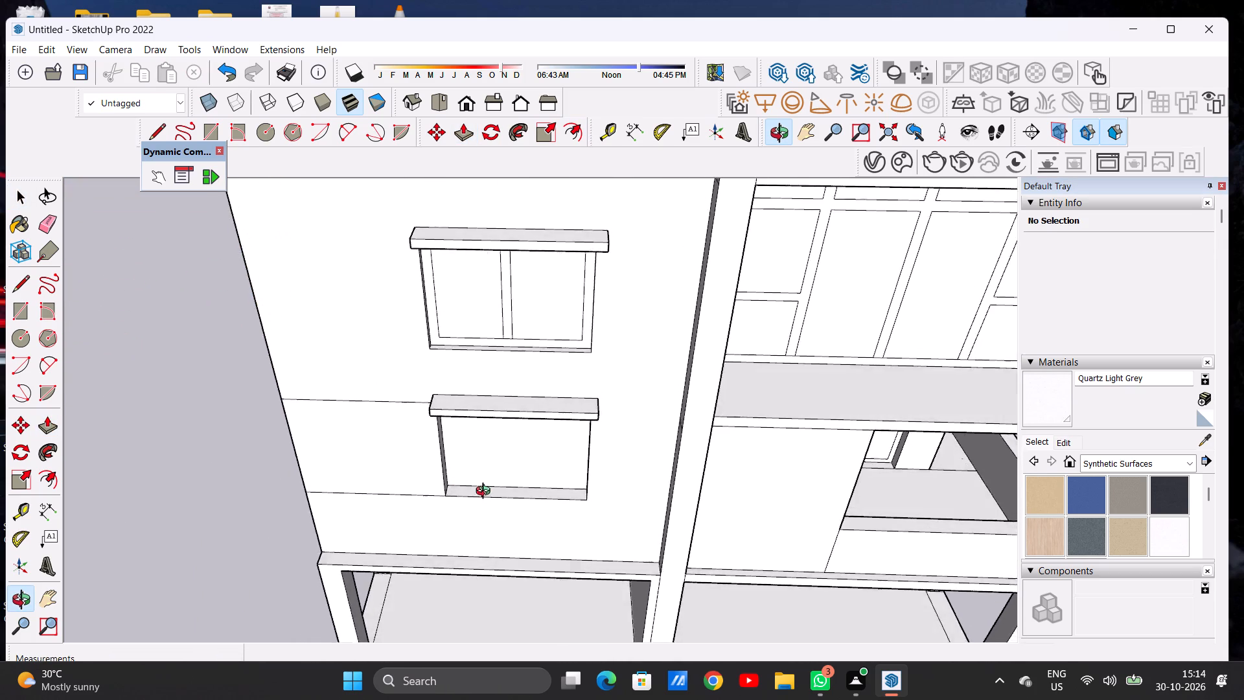
pyautogui.moveTo(486, 493); pyautogui.dragTo(488, 362, button='middle')
pyautogui.scroll(2, 502, 366)
pyautogui.scroll(-1, 503, 369)
pyautogui.scroll(4, 506, 374)
pyautogui.write('OF')
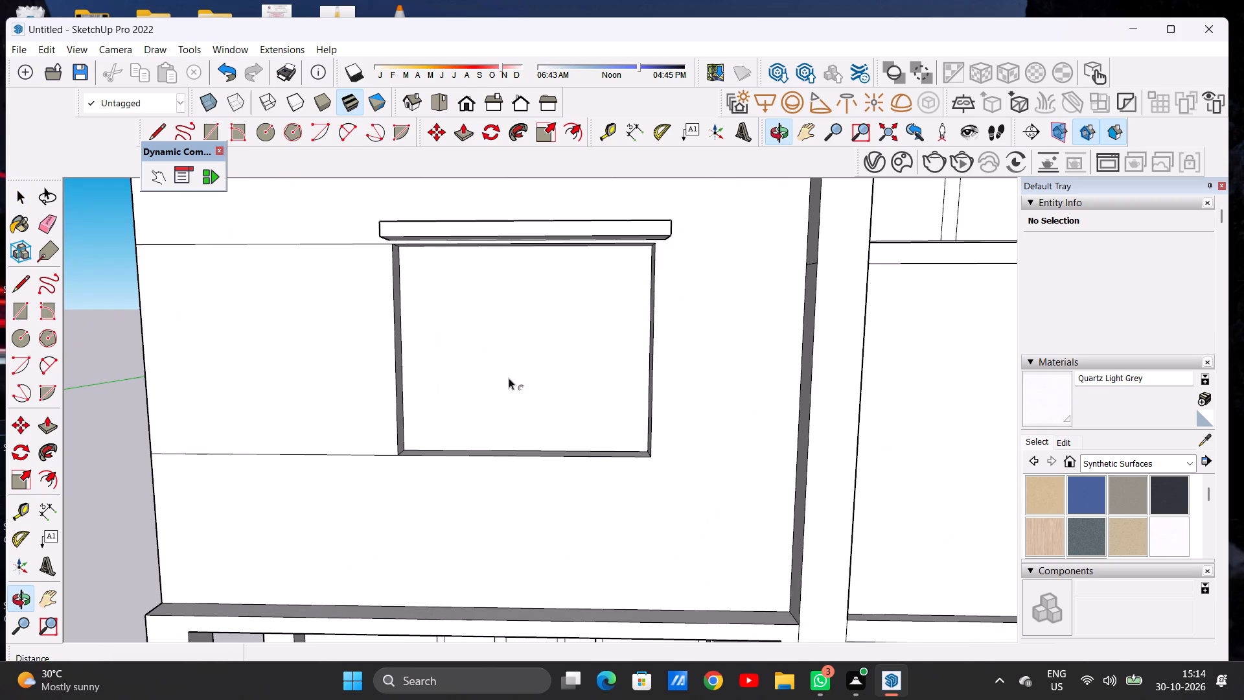
pyautogui.click(421, 250)
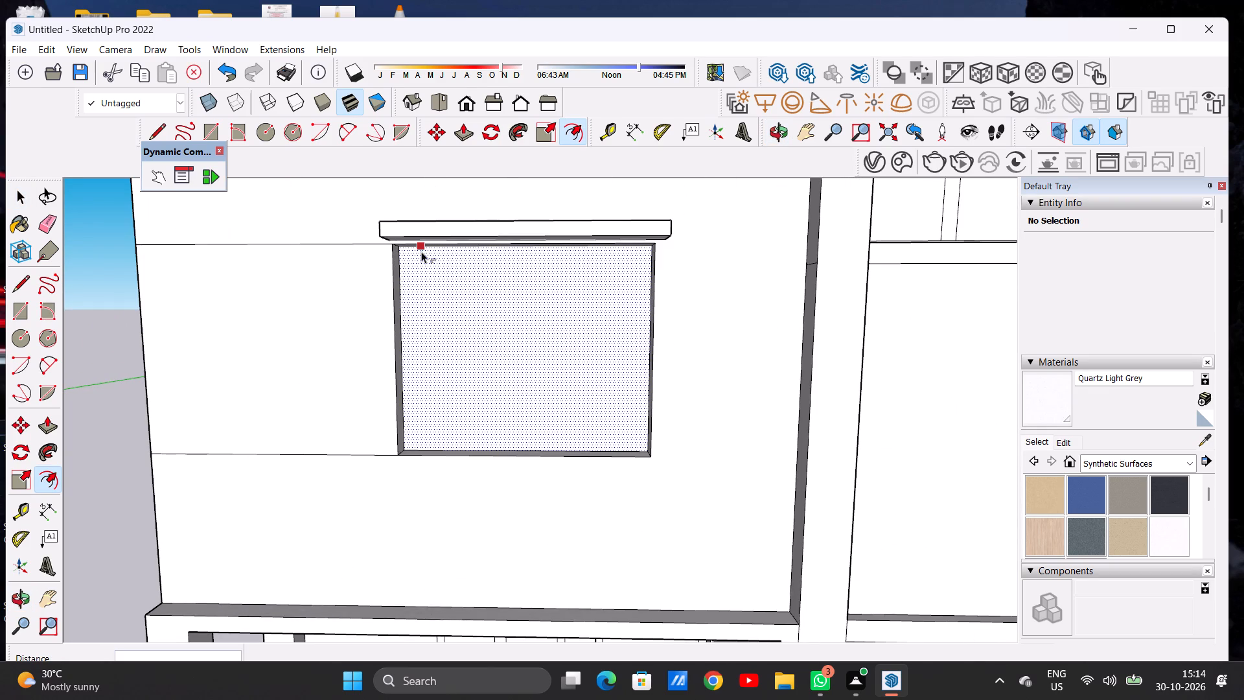
pyautogui.click(426, 261)
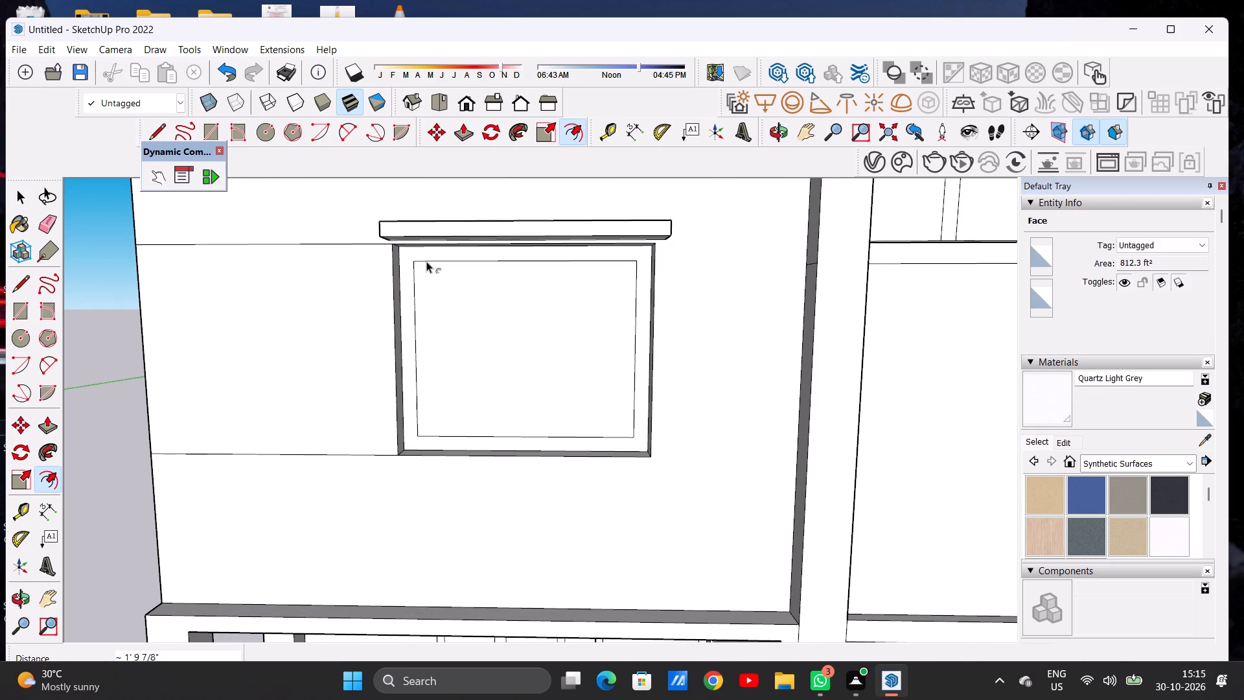
pyautogui.press('space')
# Draw two closely spaced vertical lines, about 22' 2 1/4" long, down the middle of the first-floor window to form its mullion.
pyautogui.press('l')
pyautogui.scroll(-5, 448, 291)
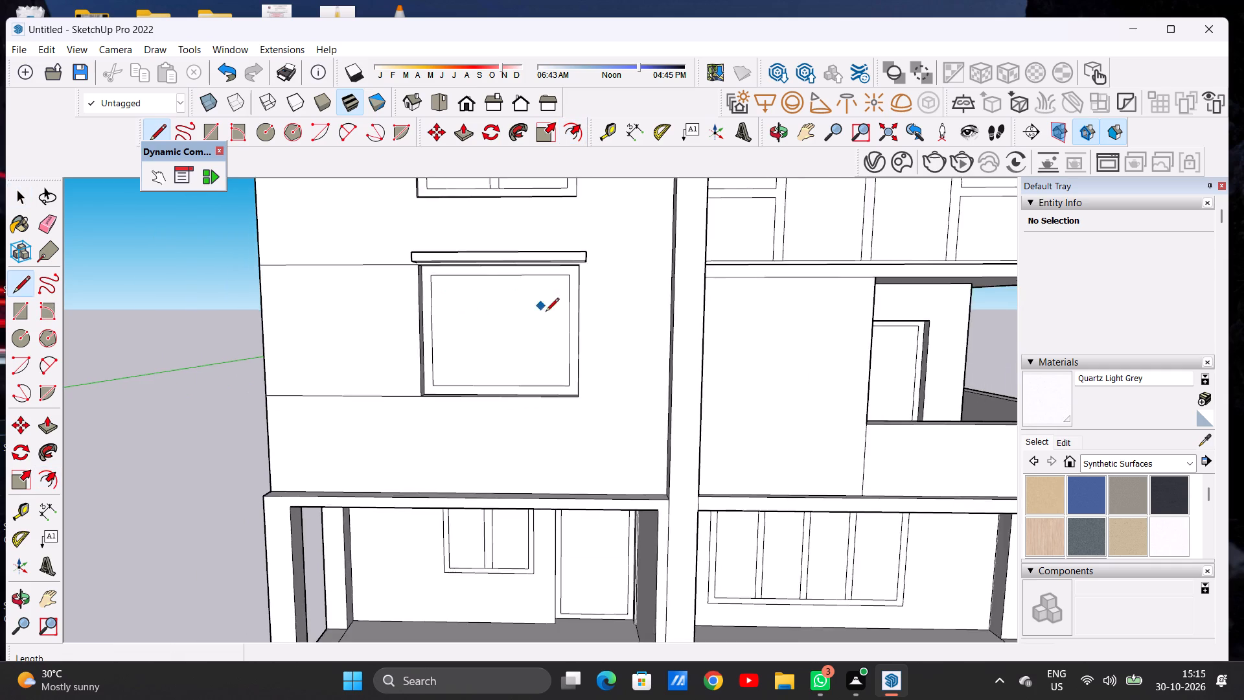
pyautogui.scroll(-6, 546, 312)
pyautogui.scroll(15, 511, 316)
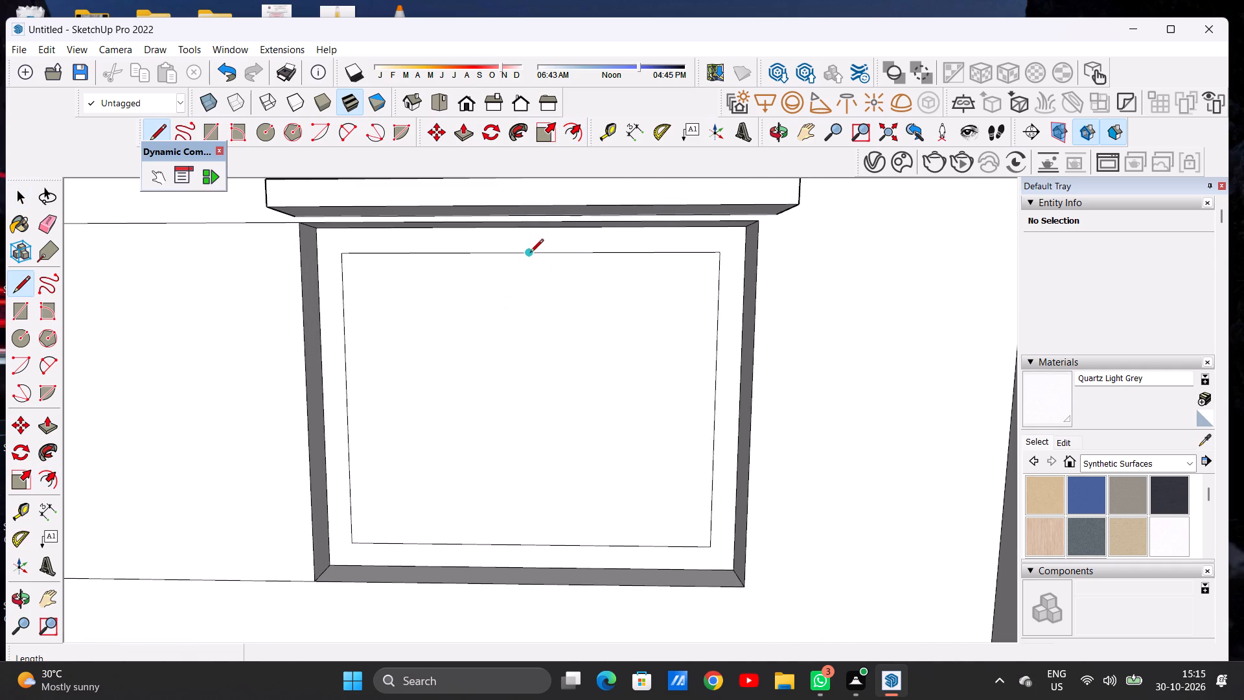
pyautogui.click(513, 253)
pyautogui.click(510, 548)
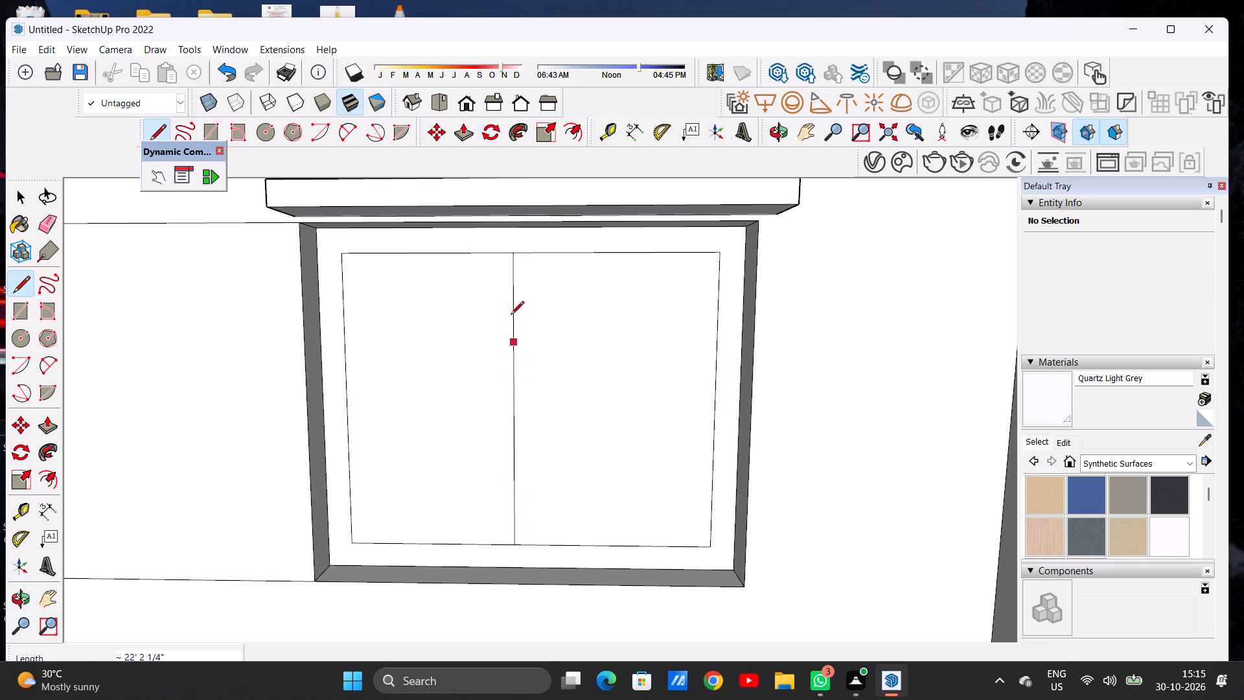
pyautogui.click(538, 250)
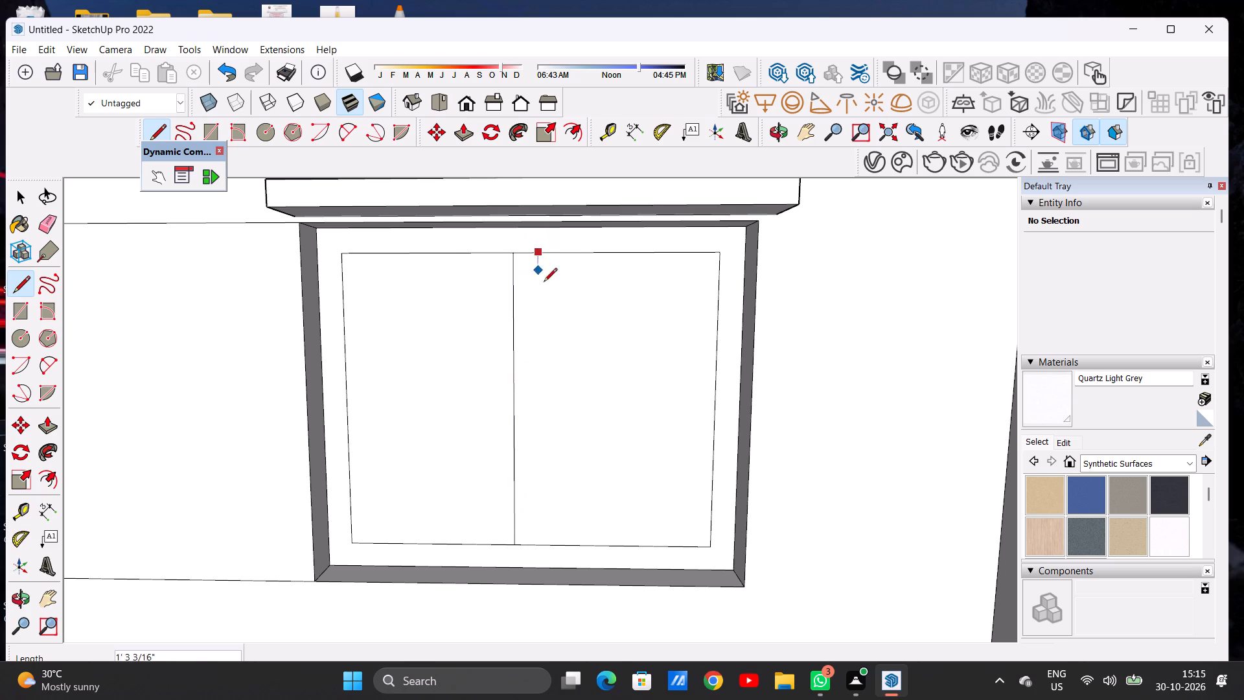
pyautogui.click(543, 542)
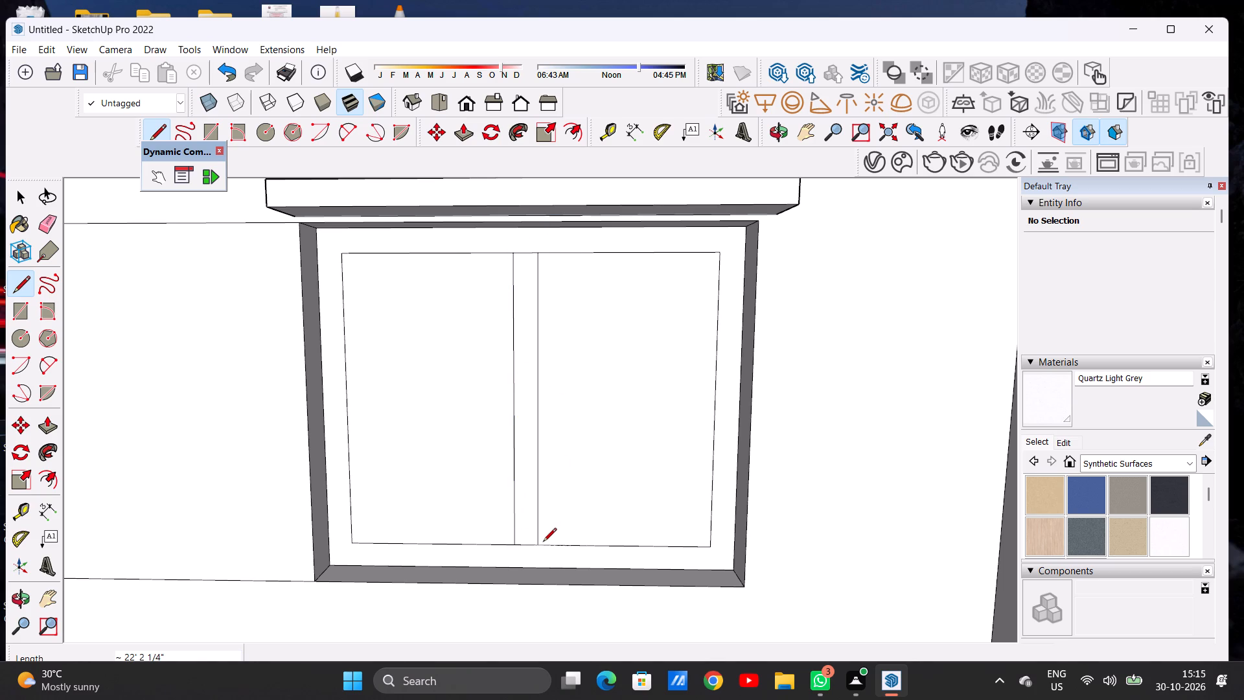
pyautogui.press('space')
# Examine the whole front facade and the wall around the first-floor window from several distances and angles.
pyautogui.scroll(-17, 535, 460)
pyautogui.middleClick(553, 477)
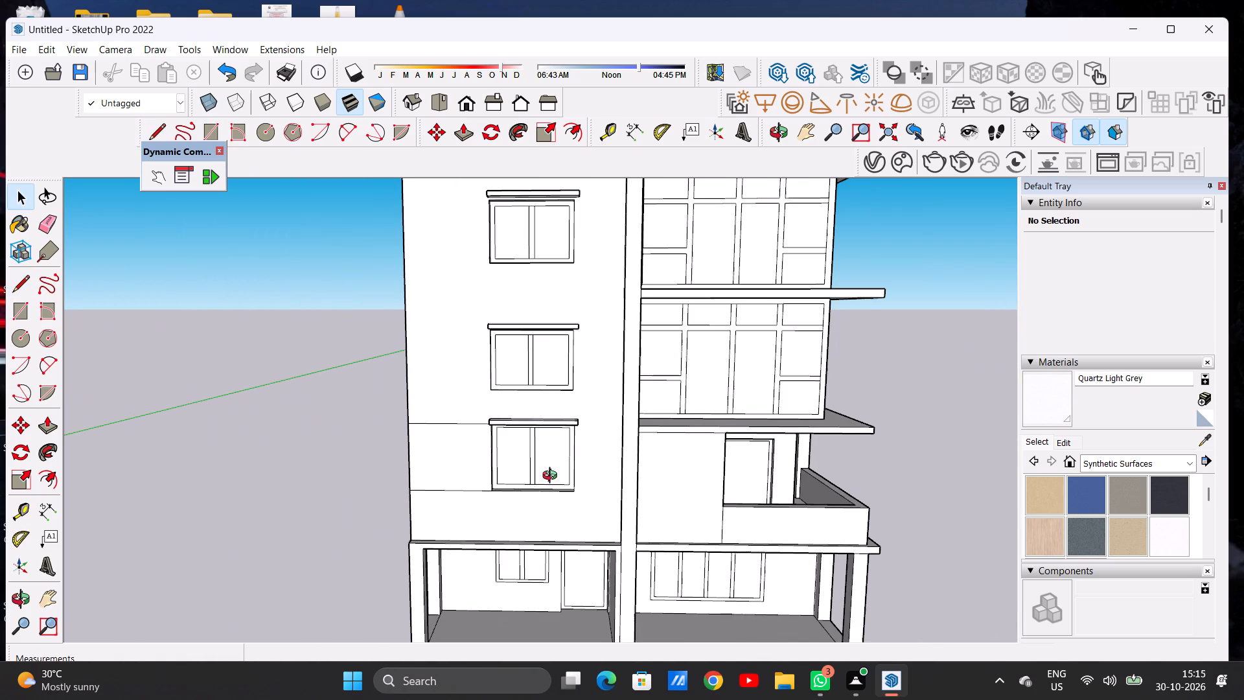
pyautogui.scroll(-6, 522, 465)
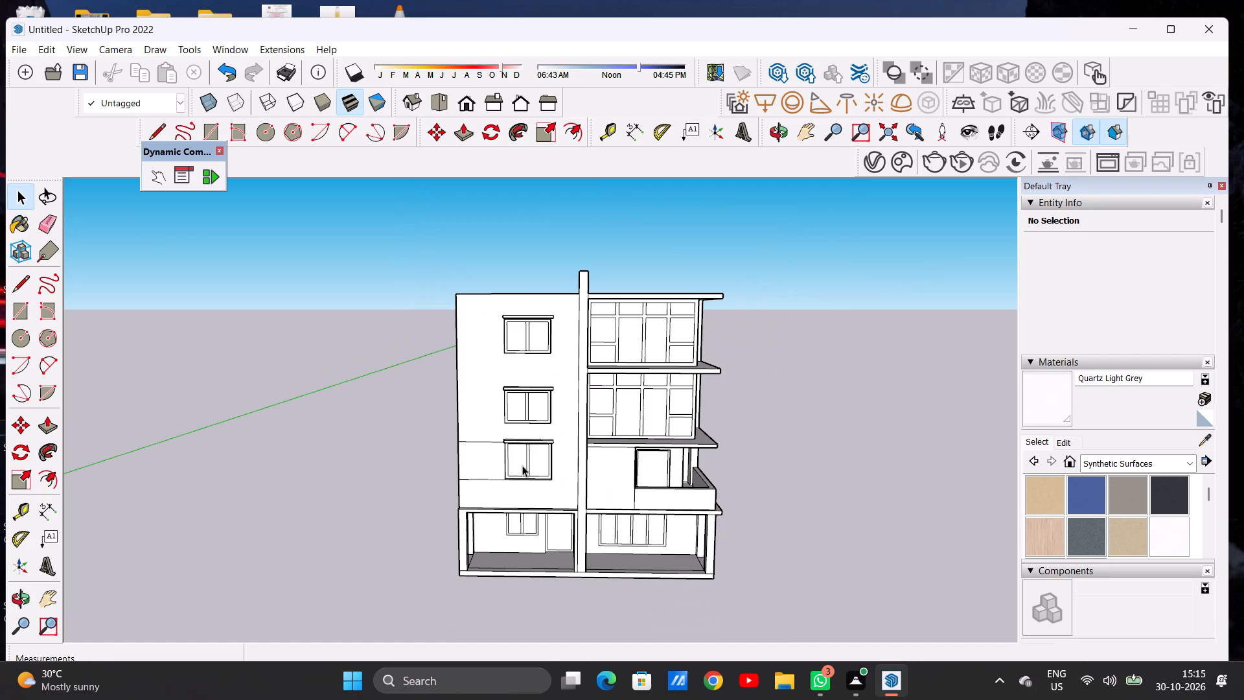
pyautogui.scroll(-4, 552, 460)
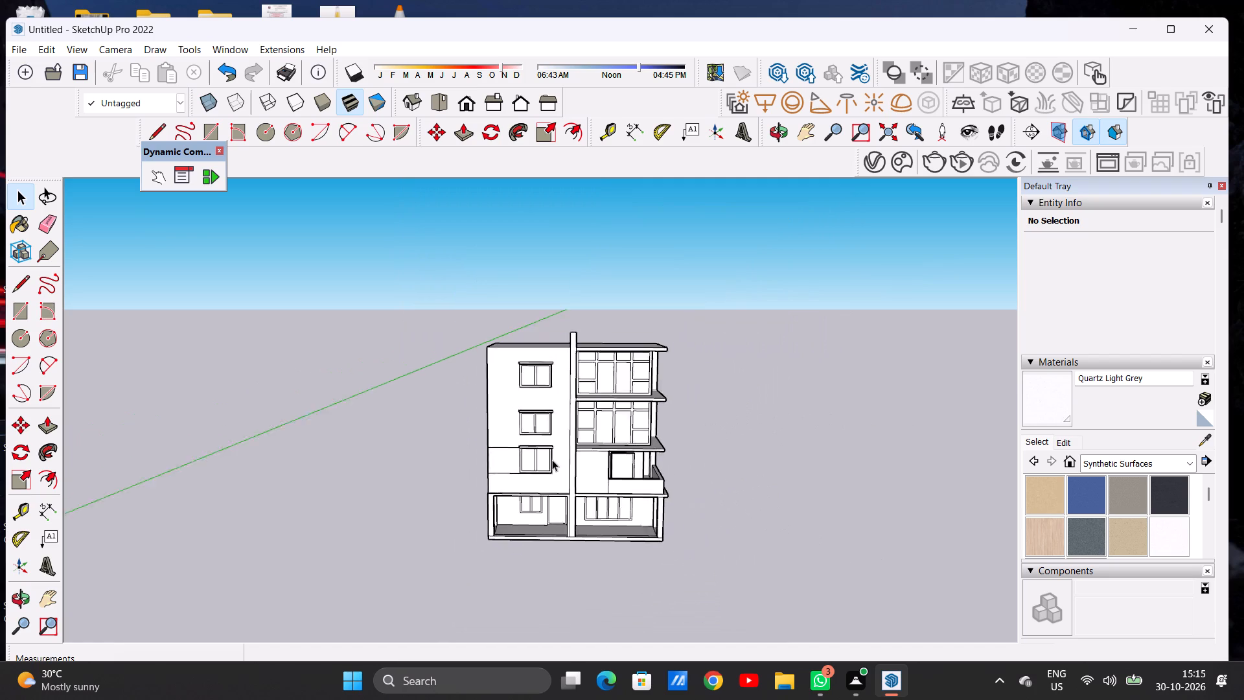
pyautogui.scroll(-1, 552, 460)
pyautogui.moveTo(566, 447); pyautogui.dragTo(571, 425, button='middle')
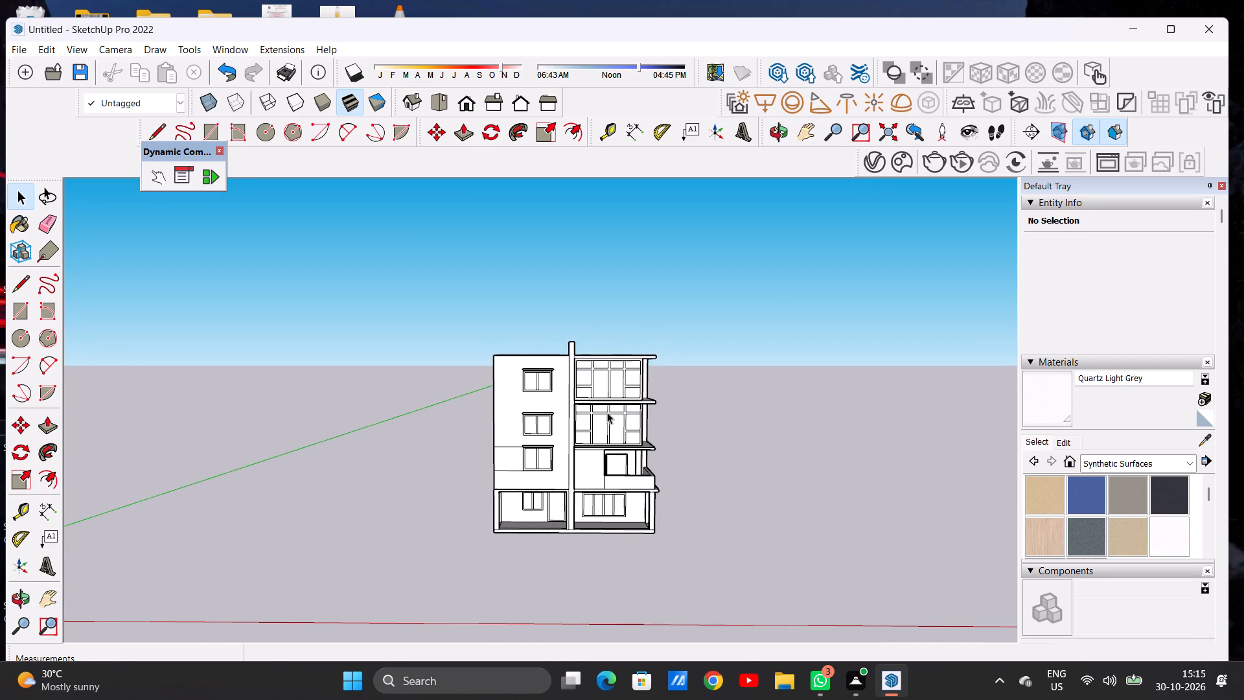
pyautogui.scroll(-3, 604, 404)
pyautogui.scroll(3, 550, 451)
pyautogui.scroll(-1, 540, 456)
pyautogui.scroll(8, 540, 456)
pyautogui.scroll(-1, 540, 434)
pyautogui.scroll(6, 540, 434)
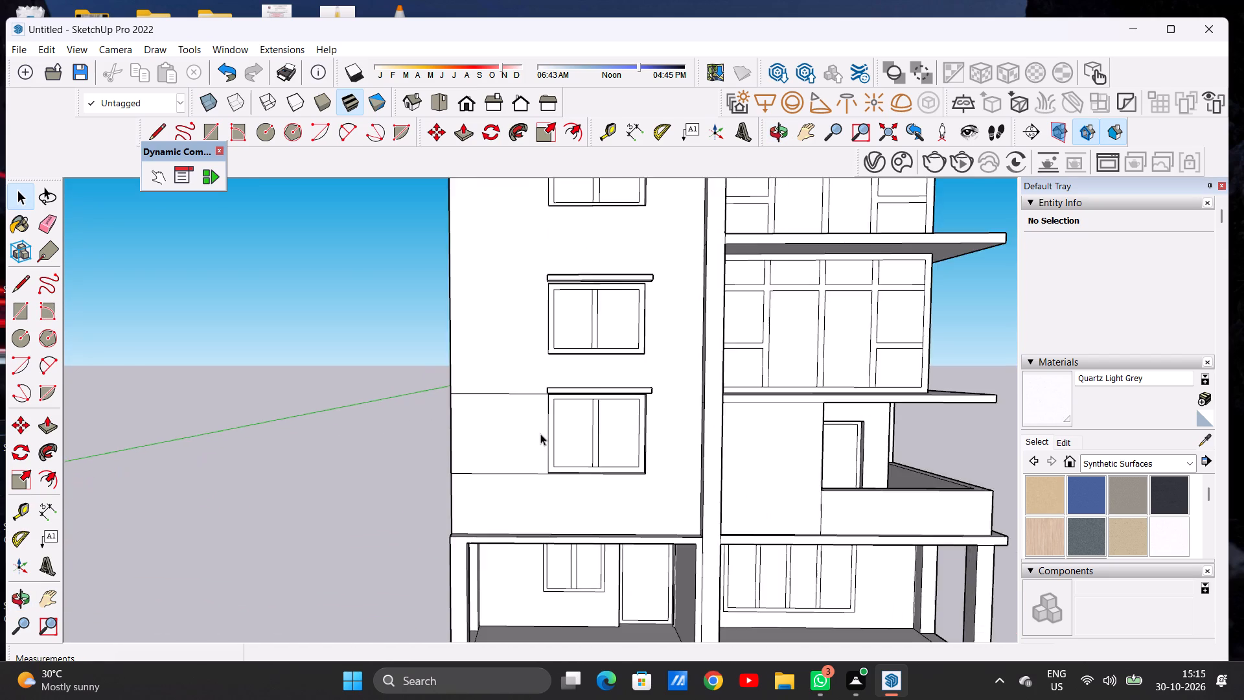
pyautogui.scroll(6, 540, 434)
pyautogui.moveTo(540, 434); pyautogui.dragTo(534, 430, button='middle')
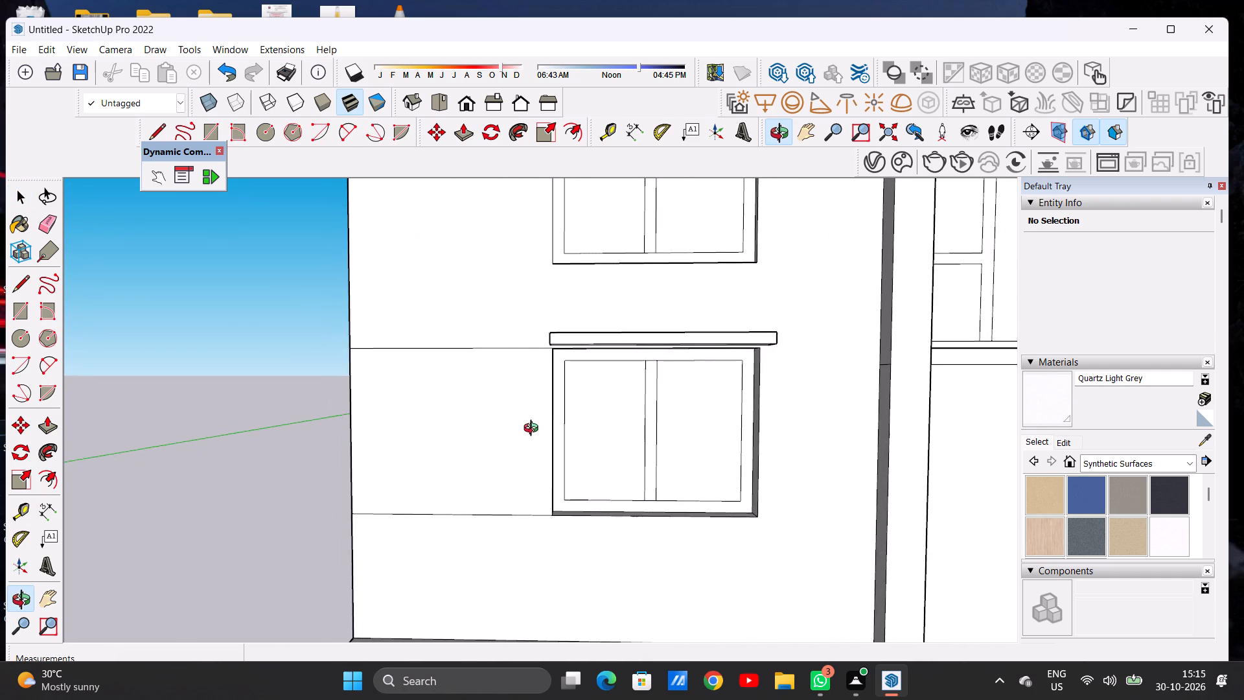
pyautogui.moveTo(534, 430); pyautogui.dragTo(535, 439, button='middle')
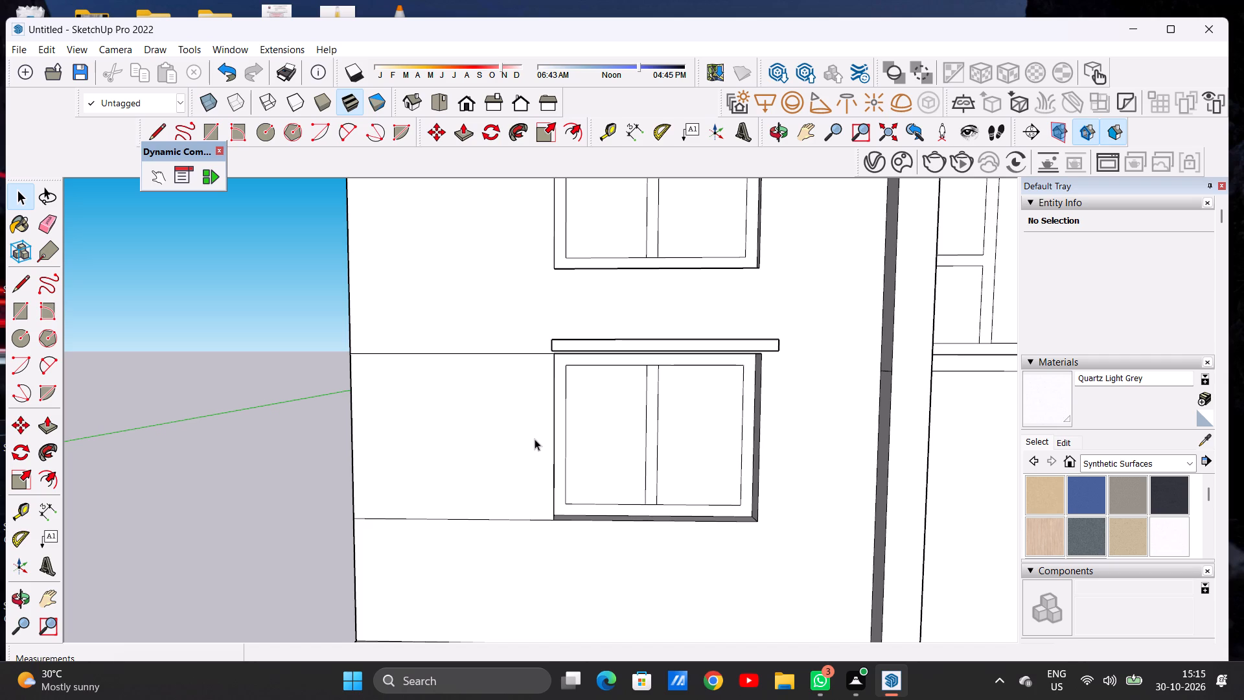
pyautogui.scroll(-8, 511, 400)
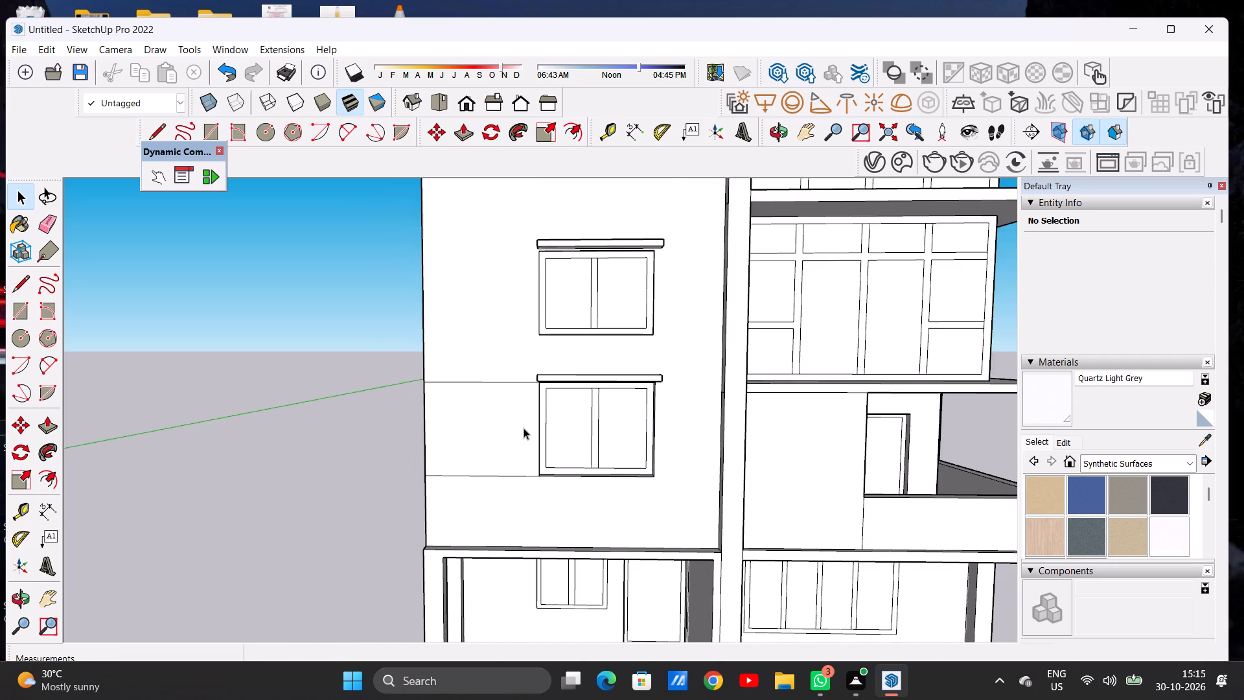
pyautogui.scroll(-8, 523, 420)
pyautogui.moveTo(522, 427); pyautogui.dragTo(473, 458, button='middle')
pyautogui.scroll(2, 518, 429)
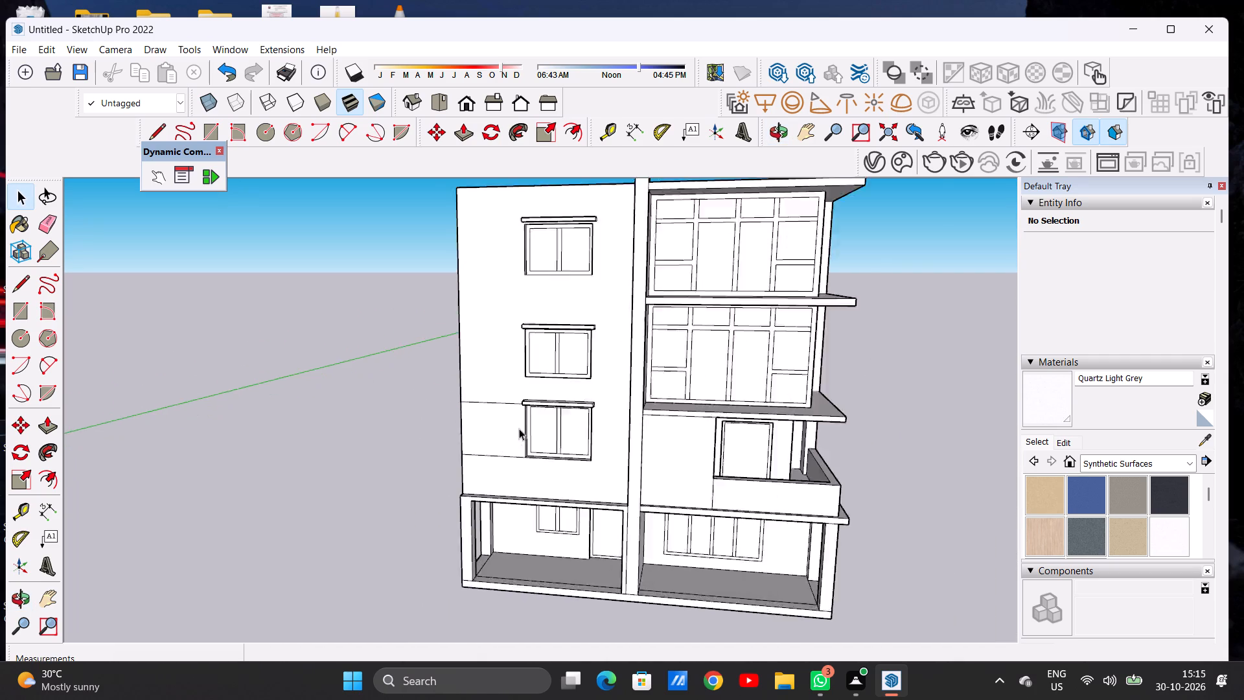
pyautogui.scroll(10, 519, 428)
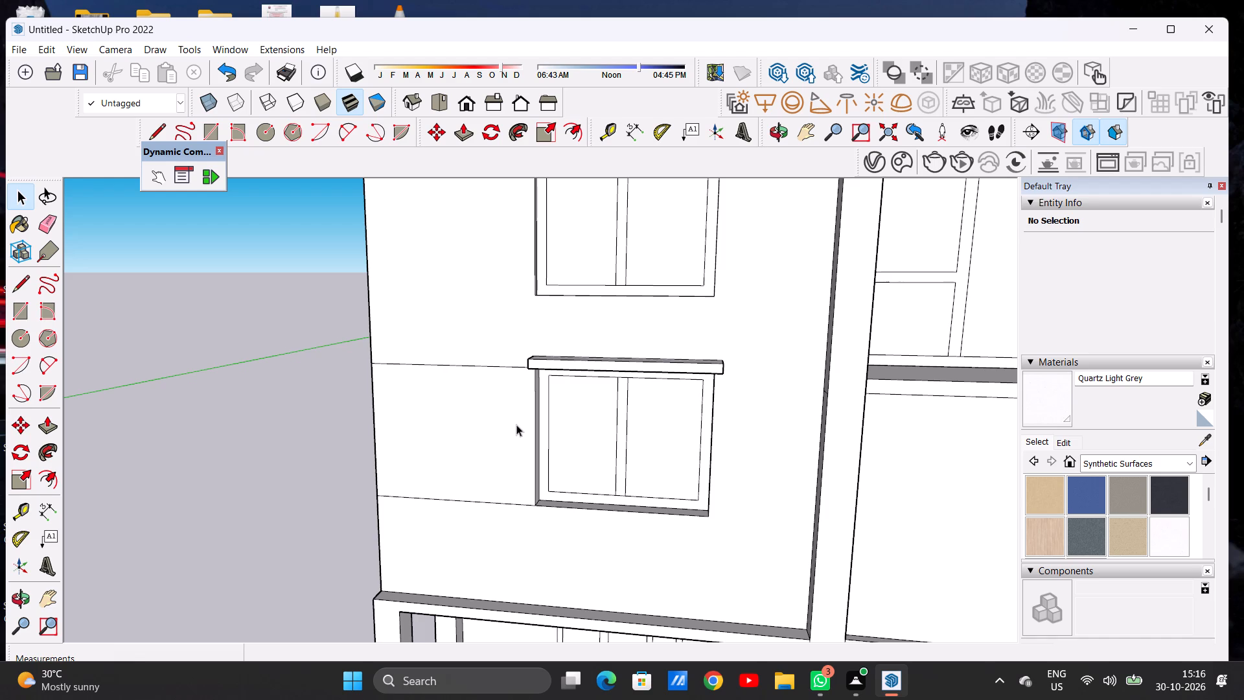
# Examine the lined wall area beside the first-floor window from several distances and angles.
pyautogui.scroll(-13, 513, 423)
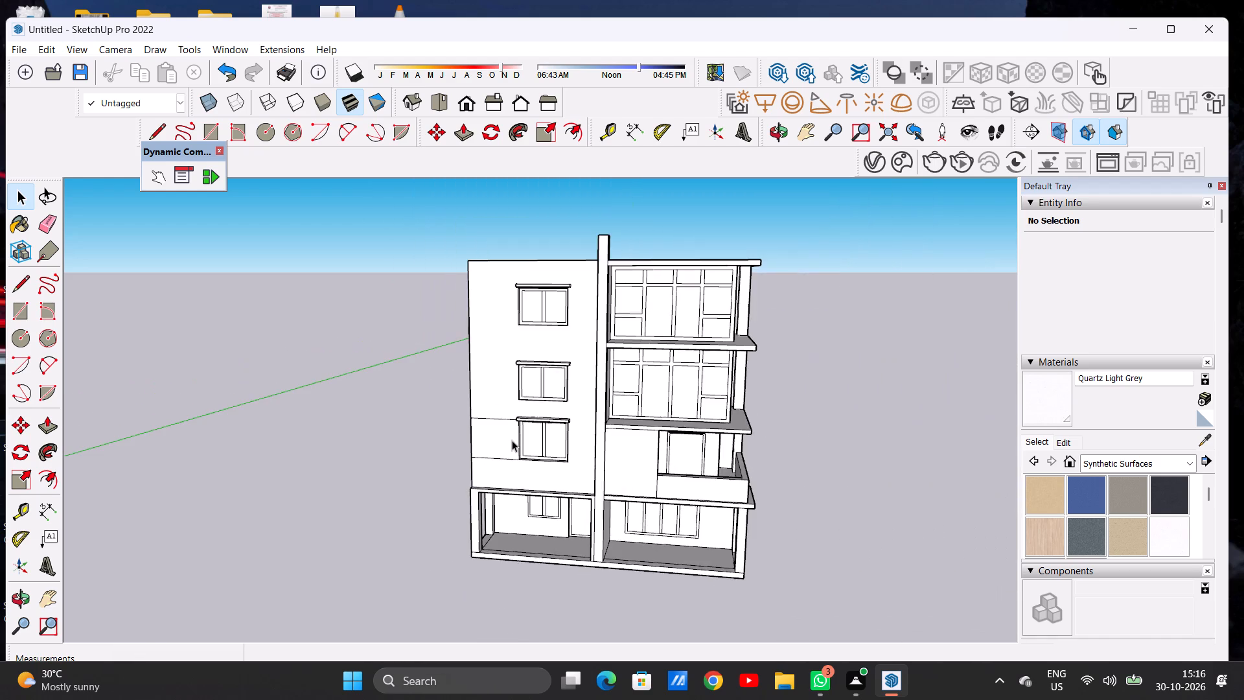
pyautogui.moveTo(496, 434); pyautogui.dragTo(527, 423, button='middle')
pyautogui.scroll(19, 516, 434)
pyautogui.moveTo(511, 428); pyautogui.dragTo(486, 417, button='middle')
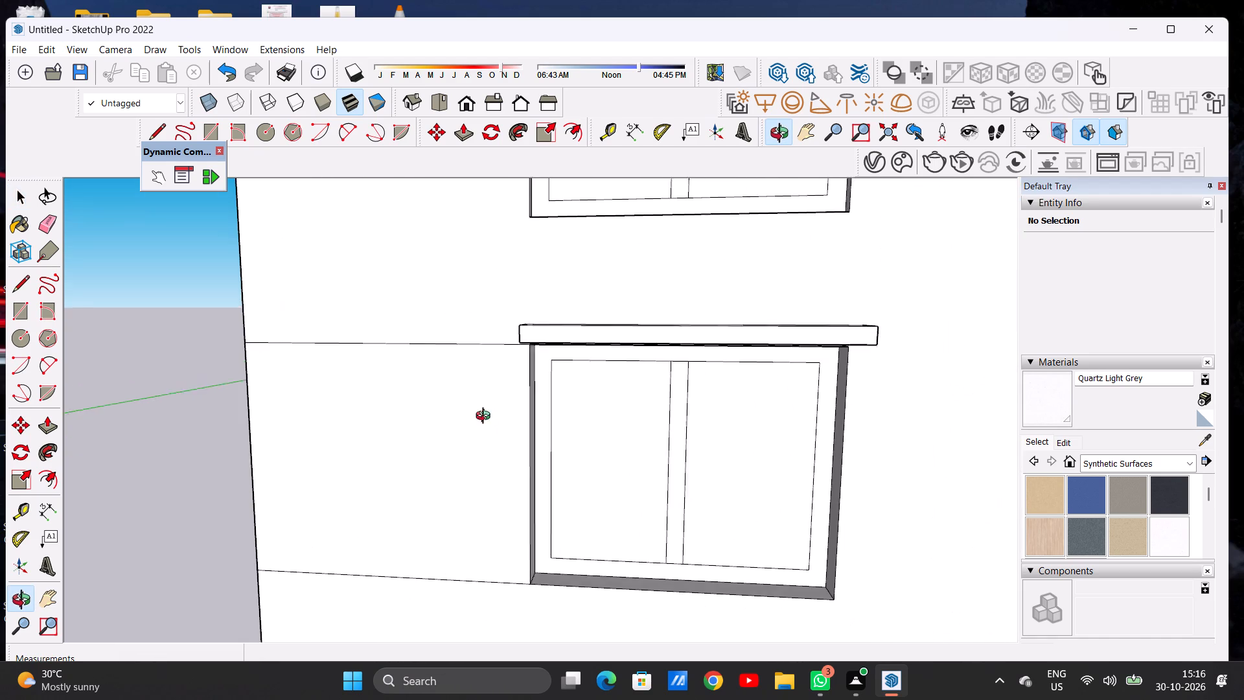
pyautogui.moveTo(486, 417); pyautogui.dragTo(582, 417, button='middle')
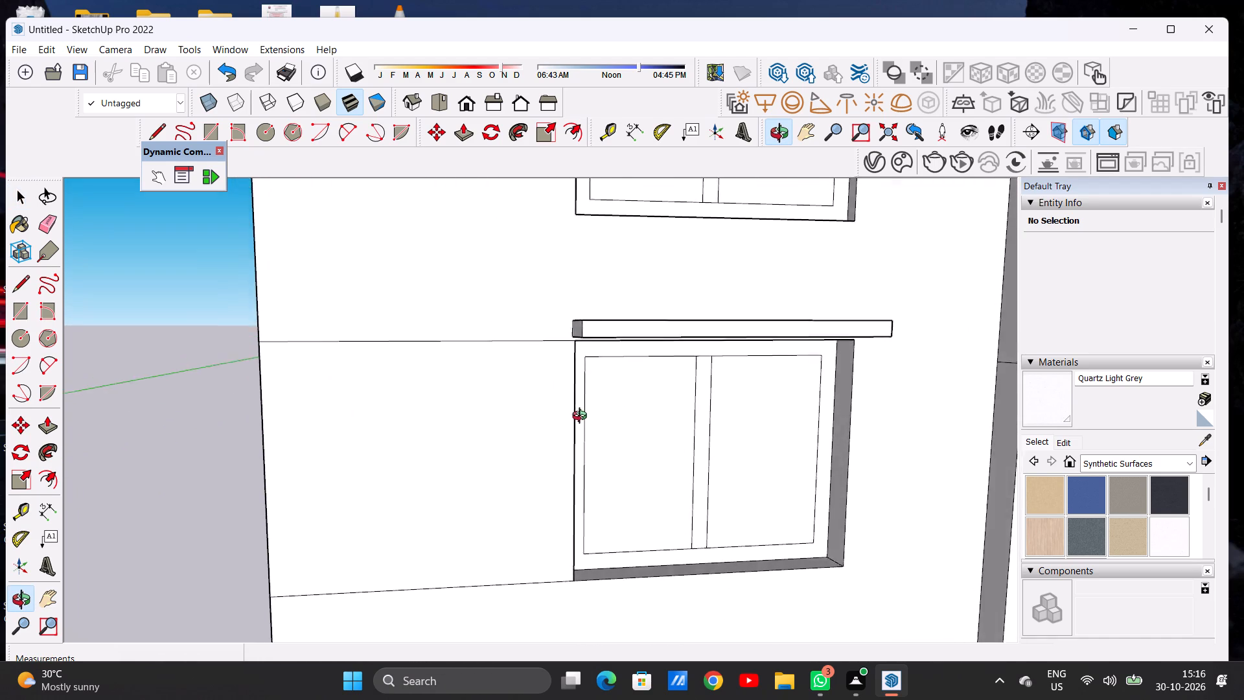
pyautogui.moveTo(582, 417); pyautogui.dragTo(563, 409, button='middle')
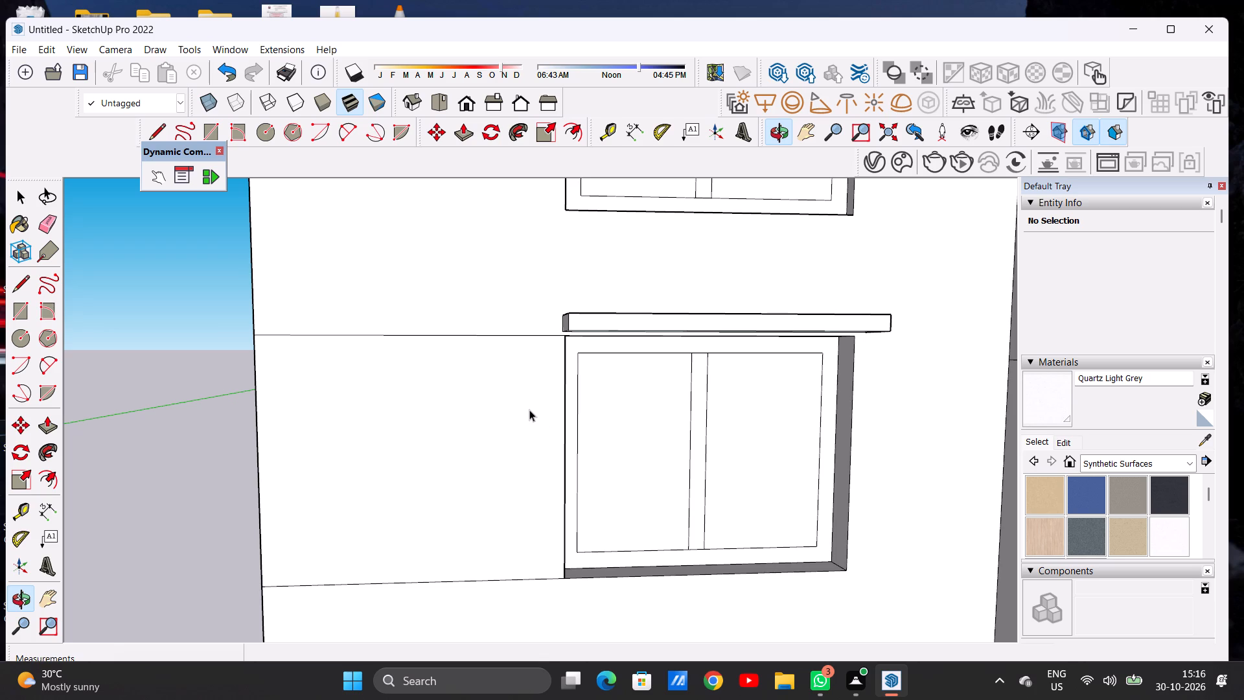
pyautogui.scroll(-6, 529, 410)
pyautogui.moveTo(506, 391); pyautogui.dragTo(467, 441, button='middle')
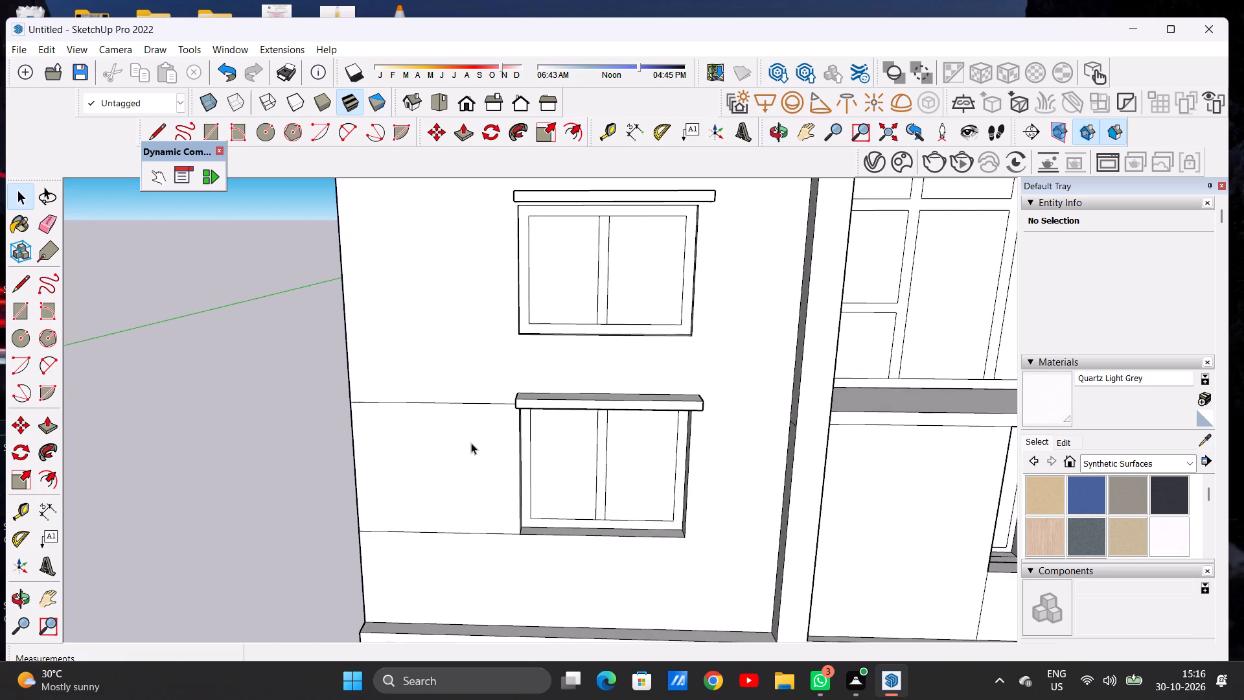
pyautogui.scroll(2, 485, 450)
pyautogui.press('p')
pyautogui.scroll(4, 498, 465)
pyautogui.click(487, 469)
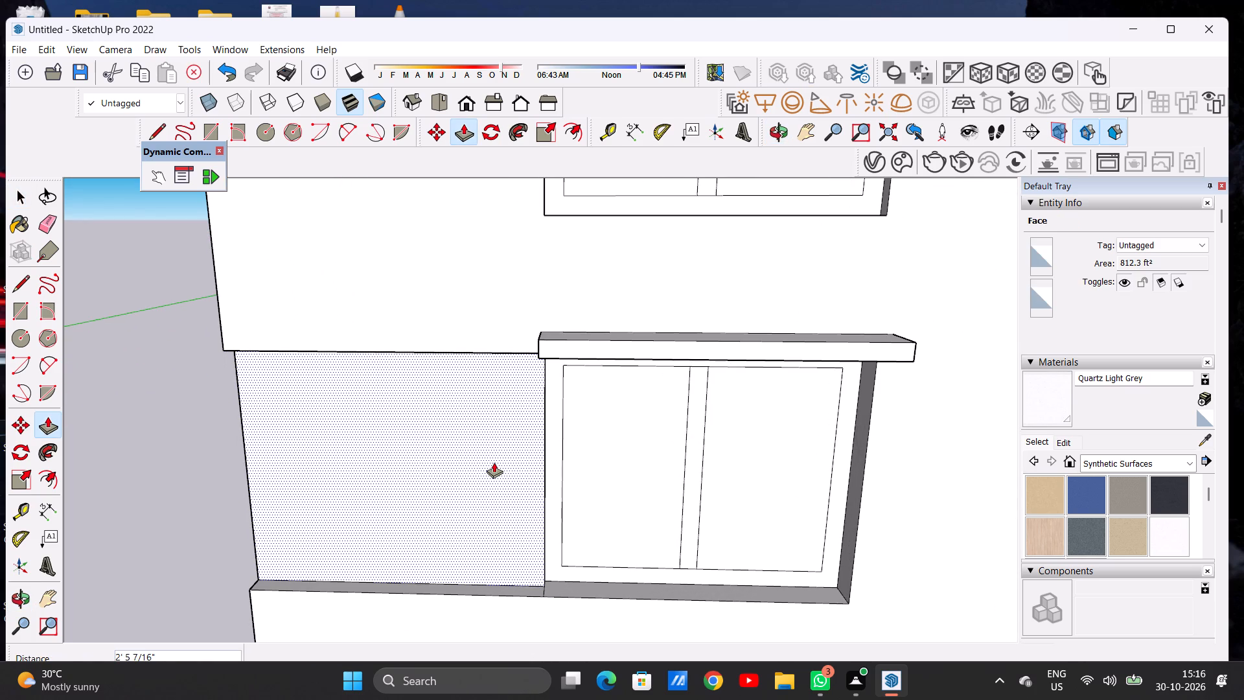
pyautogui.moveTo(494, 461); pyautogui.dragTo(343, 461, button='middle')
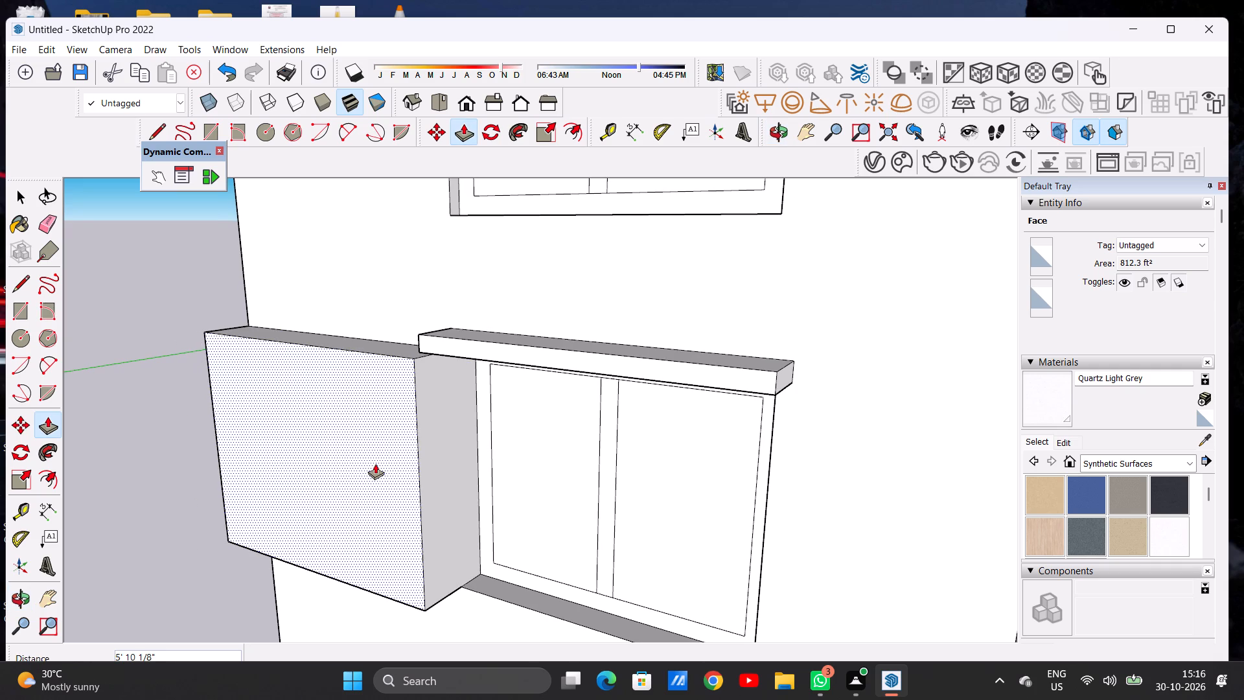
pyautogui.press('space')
# Draw a vertical line about 26' 4" long just beside the first-floor window, joining the two horizontal wall lines.
pyautogui.scroll(-7, 470, 450)
pyautogui.moveTo(468, 453); pyautogui.dragTo(681, 400, button='middle')
pyautogui.scroll(-1, 660, 411)
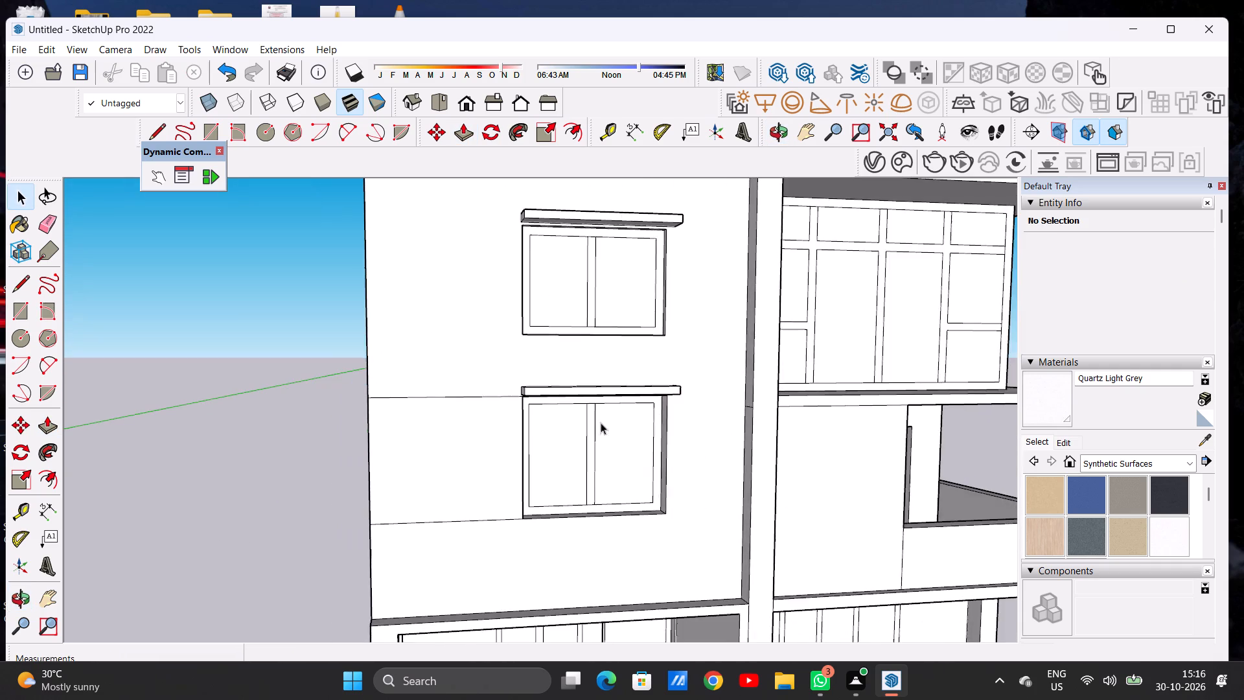
pyautogui.scroll(3, 522, 441)
pyautogui.press('l')
pyautogui.scroll(6, 486, 453)
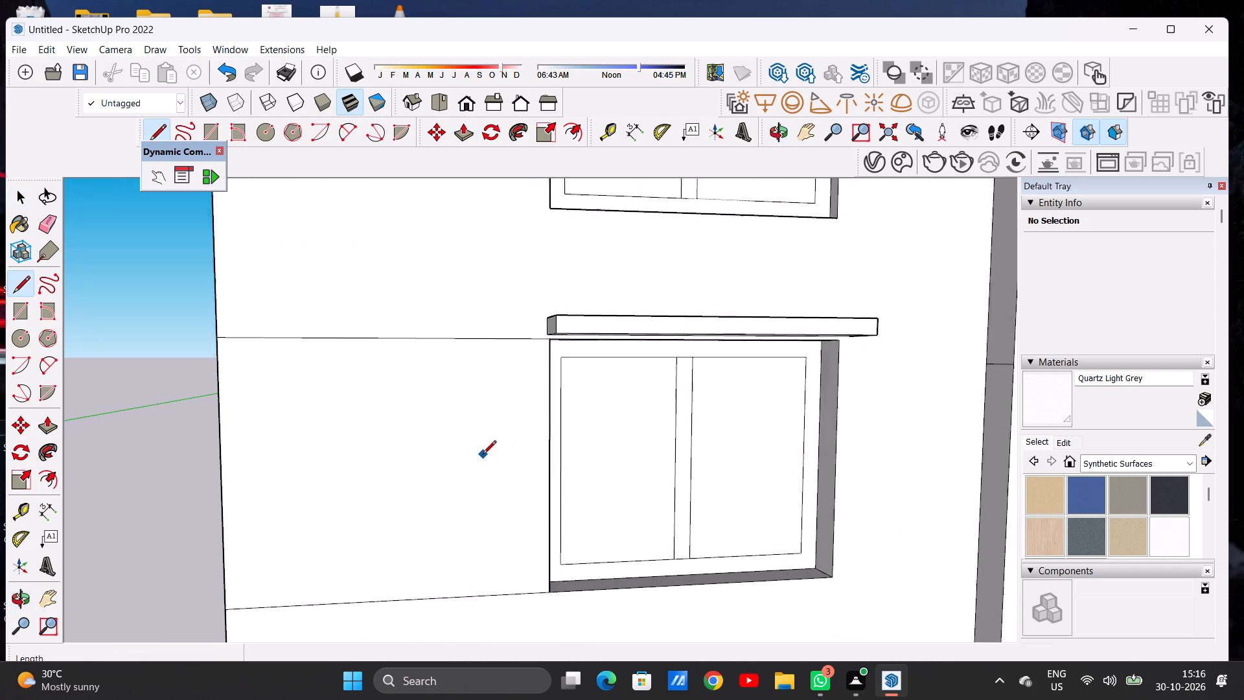
pyautogui.click(544, 327)
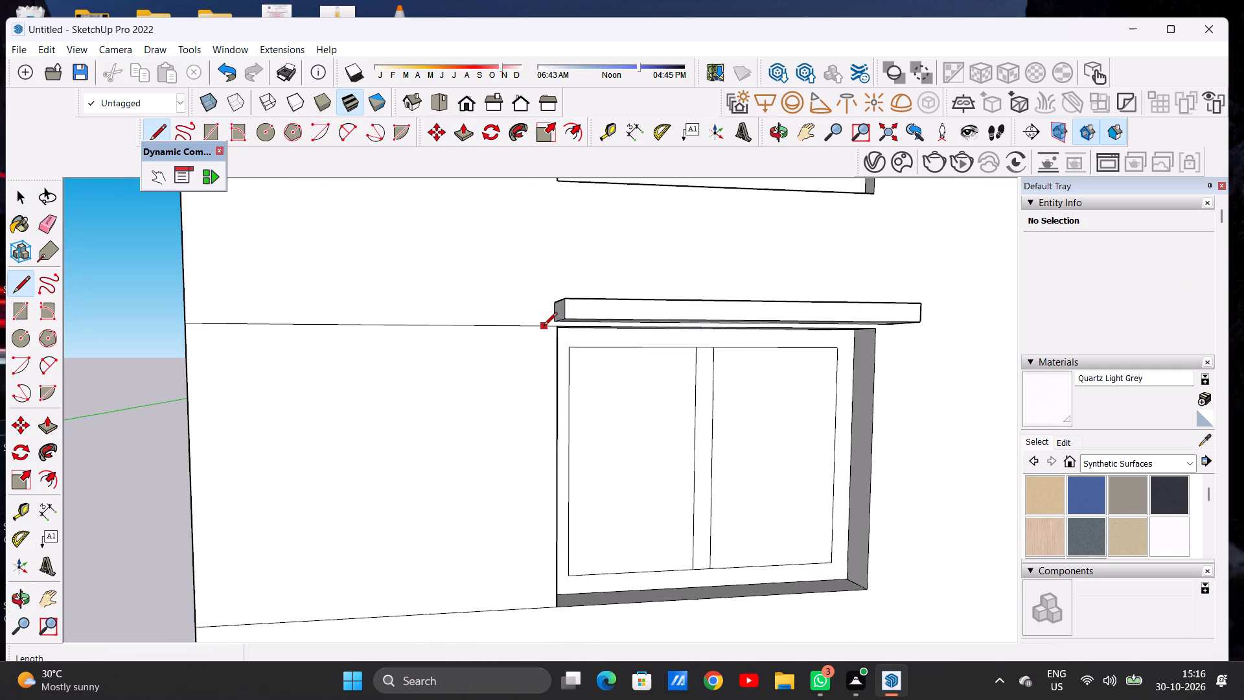
pyautogui.scroll(-10, 540, 383)
pyautogui.scroll(10, 537, 489)
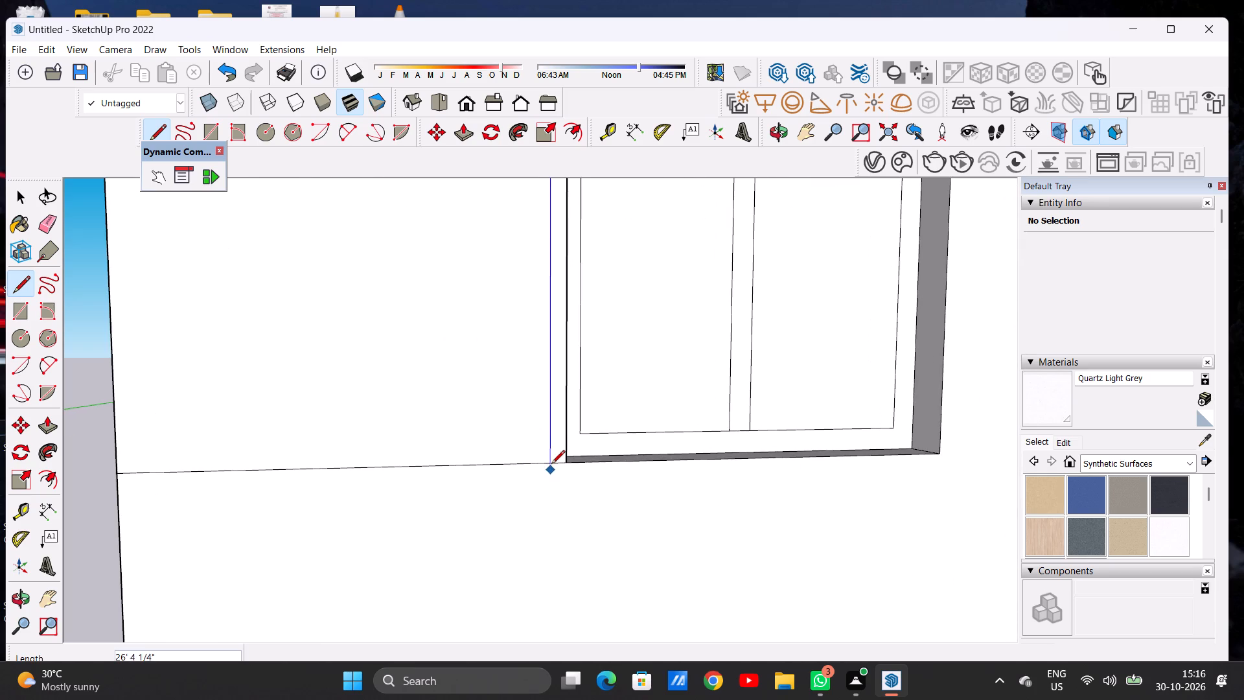
pyautogui.click(553, 461)
pyautogui.press('space')
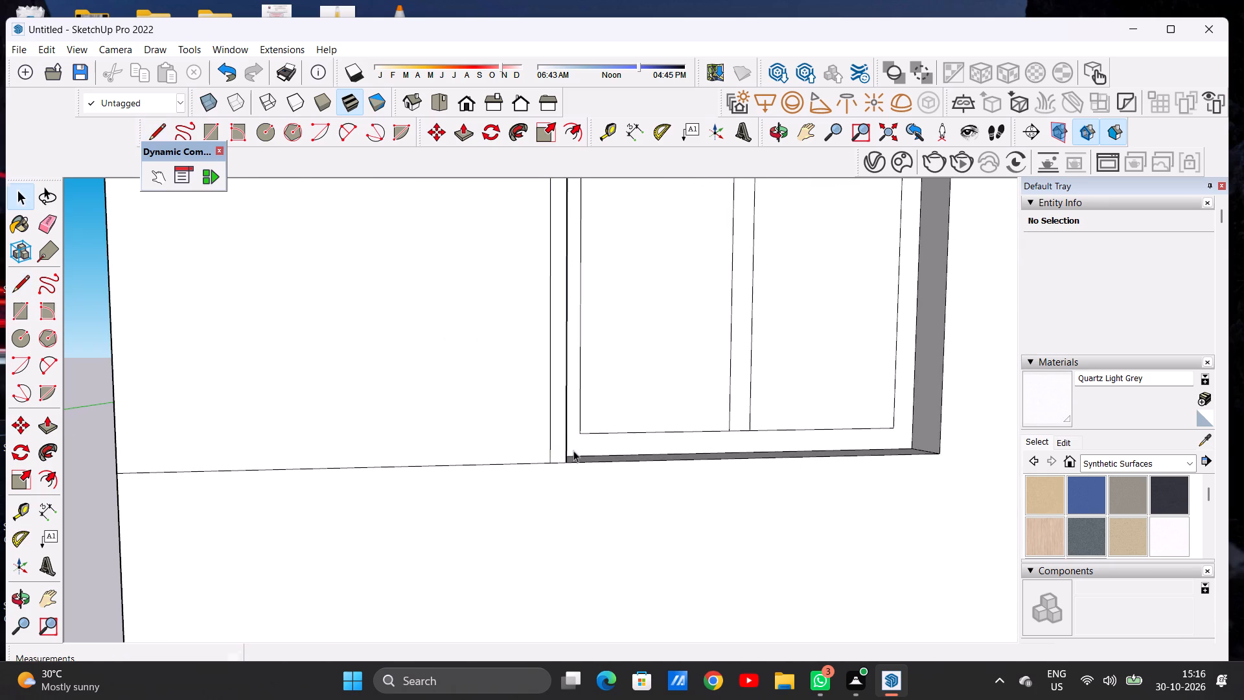
# Push/Pull the wall panel between the building's outer edge and the new vertical line about 2' 8" into the wall.
pyautogui.scroll(-1, 583, 434)
pyautogui.scroll(1, 584, 442)
pyautogui.scroll(-1, 584, 443)
pyautogui.scroll(1, 585, 444)
pyautogui.scroll(-3, 585, 444)
pyautogui.moveTo(562, 460); pyautogui.dragTo(502, 523, button='middle')
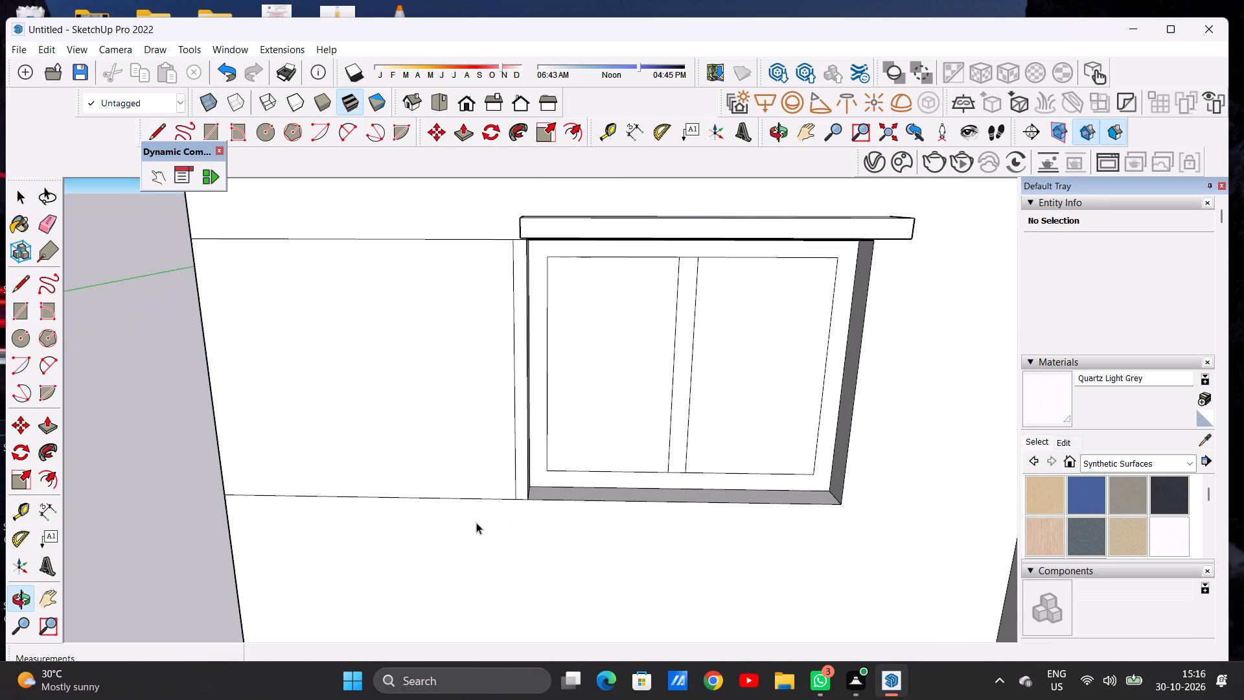
pyautogui.press('p')
pyautogui.scroll(3, 465, 462)
pyautogui.click(467, 462)
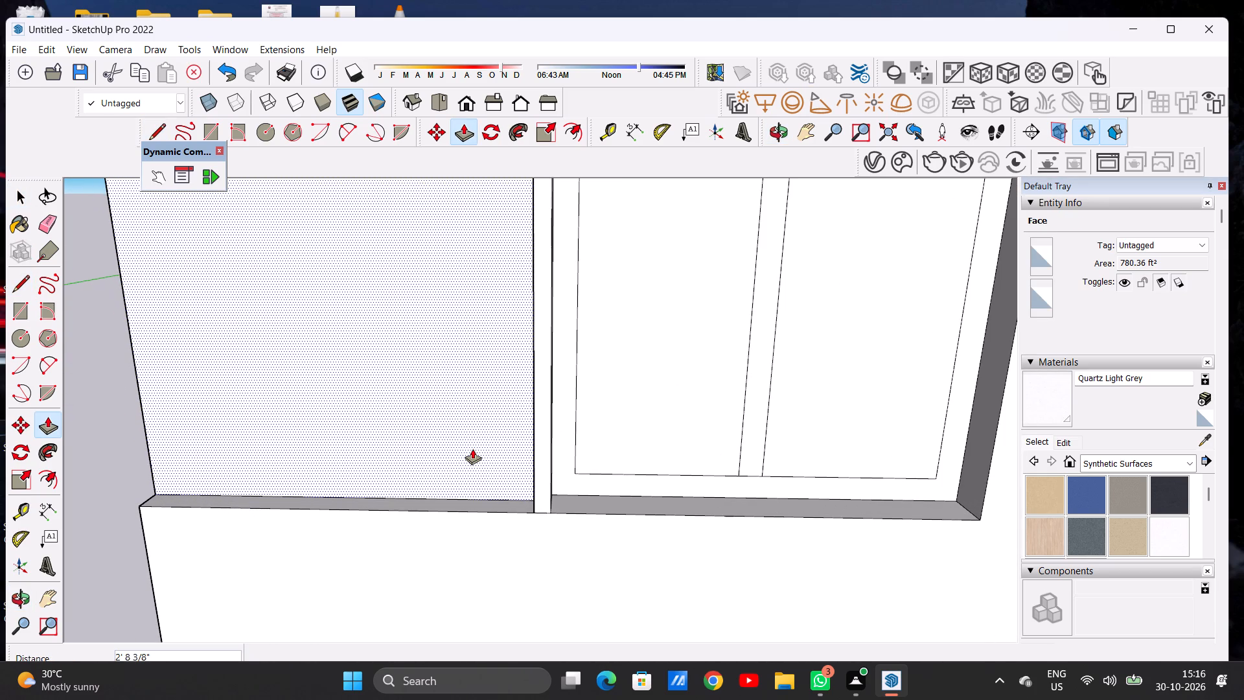
pyautogui.click(472, 449)
pyautogui.press('space')
# Examine the recessed panel beside the first-floor window and the whole front facade from several distances and angles.
pyautogui.scroll(-9, 547, 491)
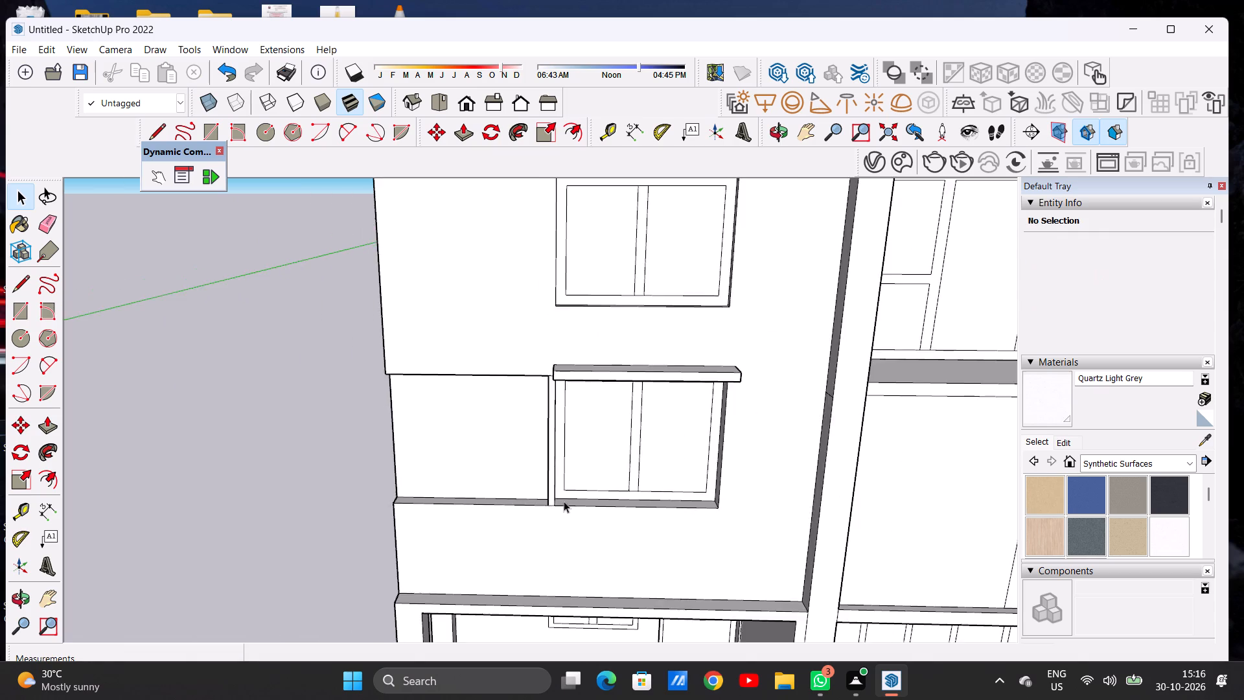
pyautogui.scroll(-5, 564, 501)
pyautogui.moveTo(570, 518); pyautogui.dragTo(571, 472, button='middle')
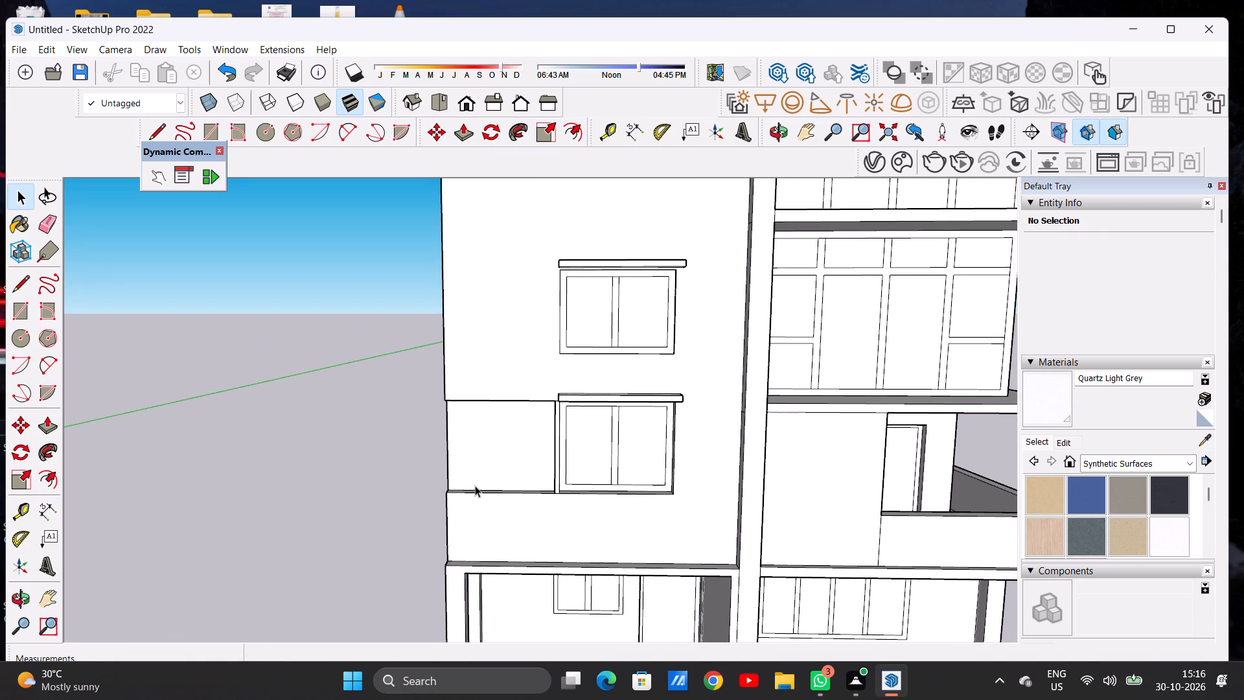
pyautogui.press('space')
pyautogui.scroll(-9, 441, 498)
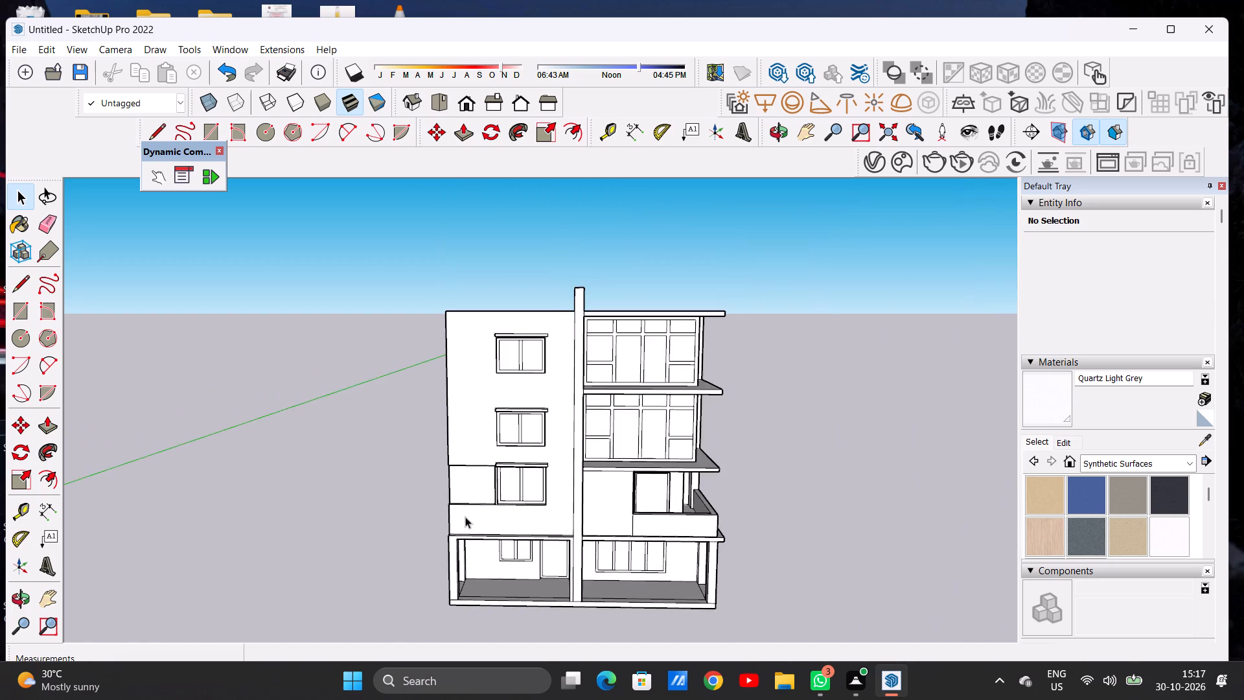
pyautogui.scroll(-4, 524, 480)
pyautogui.moveTo(547, 519); pyautogui.dragTo(528, 476, button='middle')
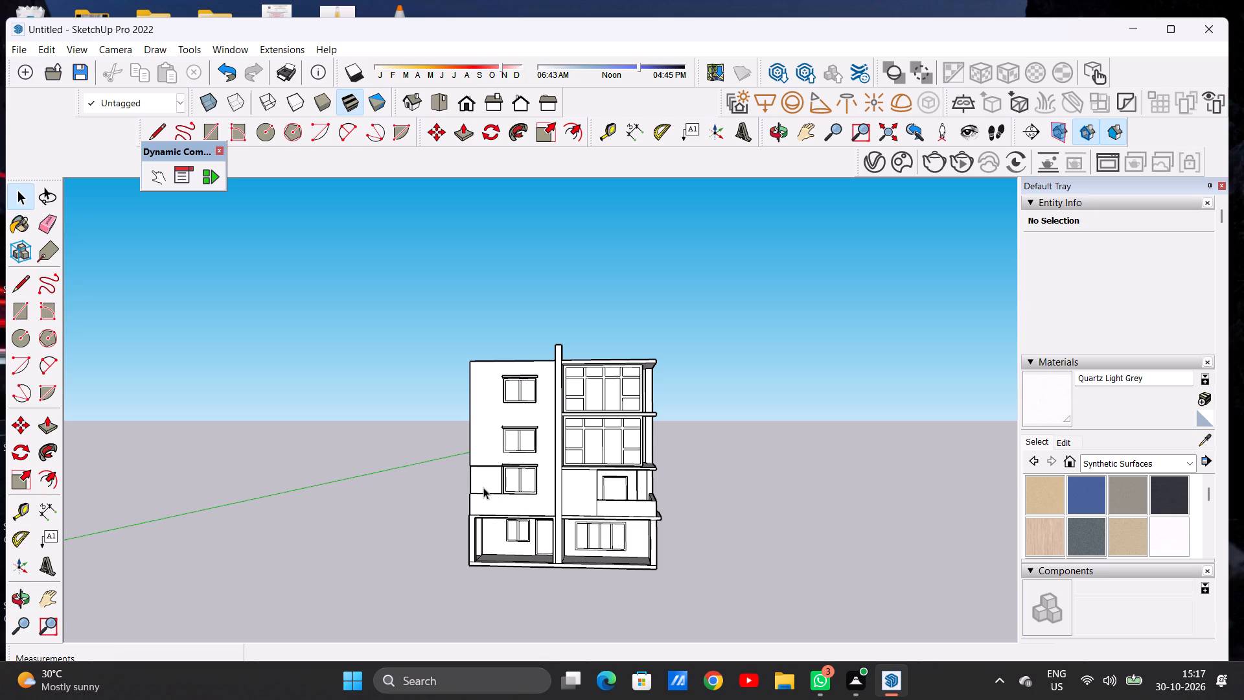
pyautogui.moveTo(516, 496); pyautogui.dragTo(522, 455, button='middle')
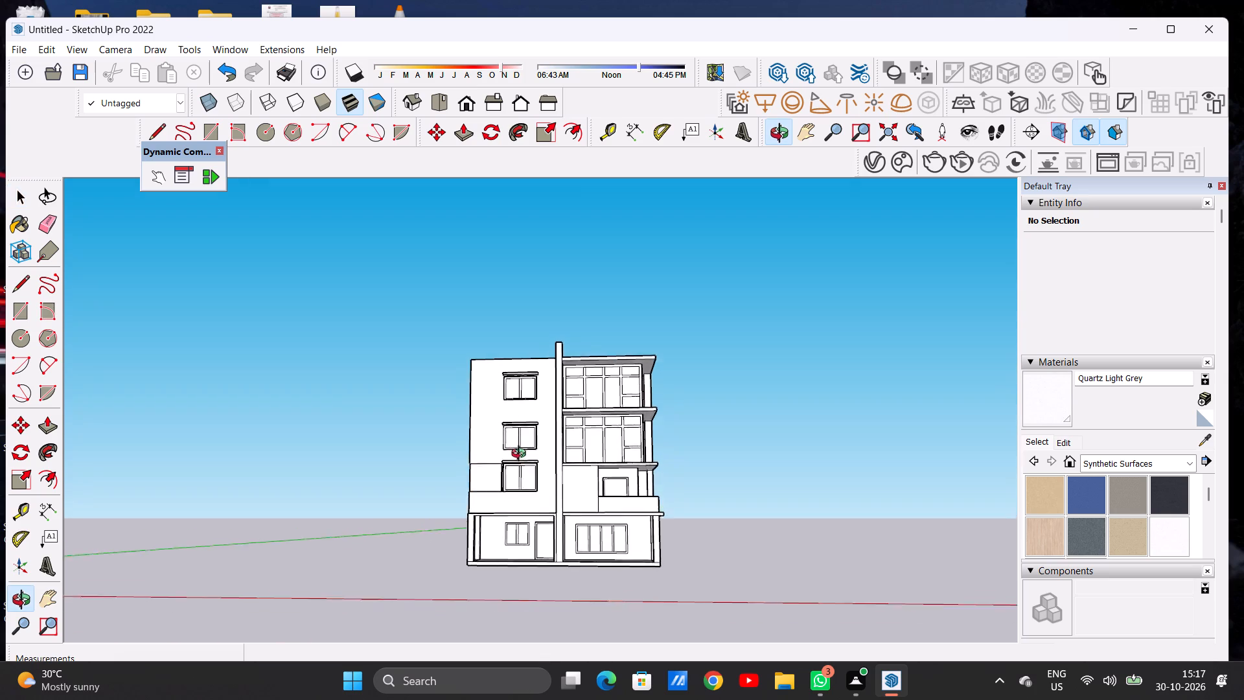
pyautogui.moveTo(522, 455); pyautogui.dragTo(527, 478, button='middle')
pyautogui.scroll(13, 497, 486)
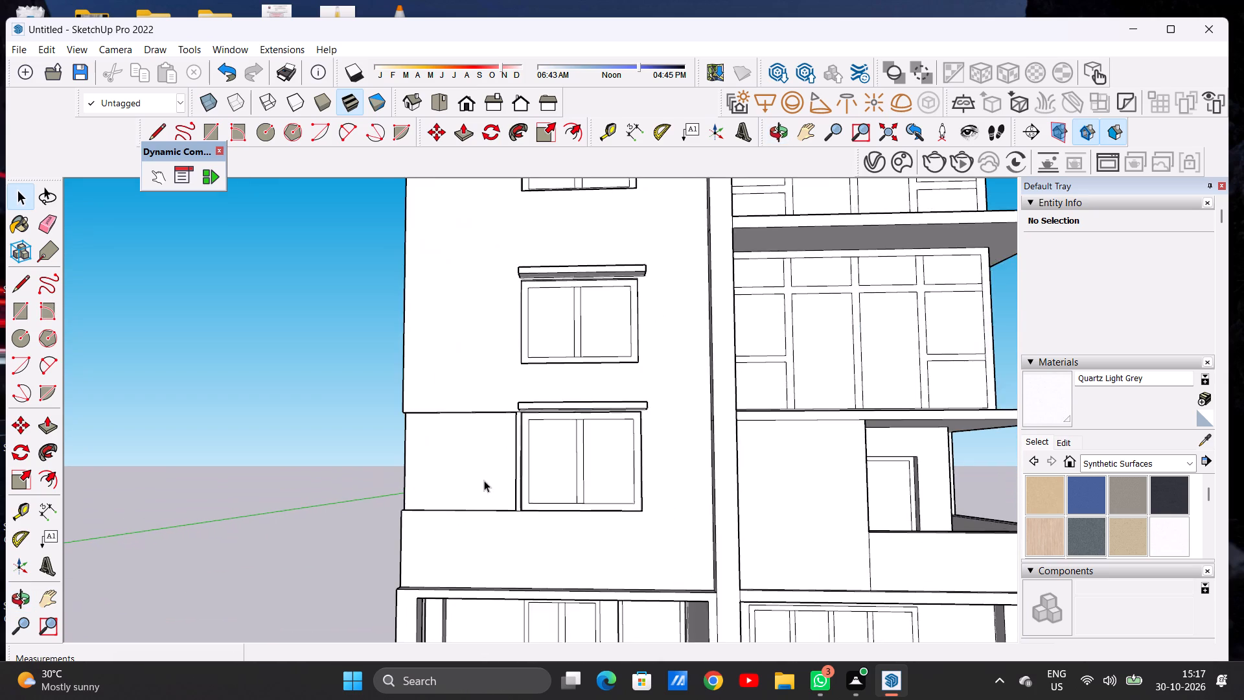
pyautogui.moveTo(479, 480); pyautogui.dragTo(527, 486, button='middle')
pyautogui.scroll(-1, 514, 522)
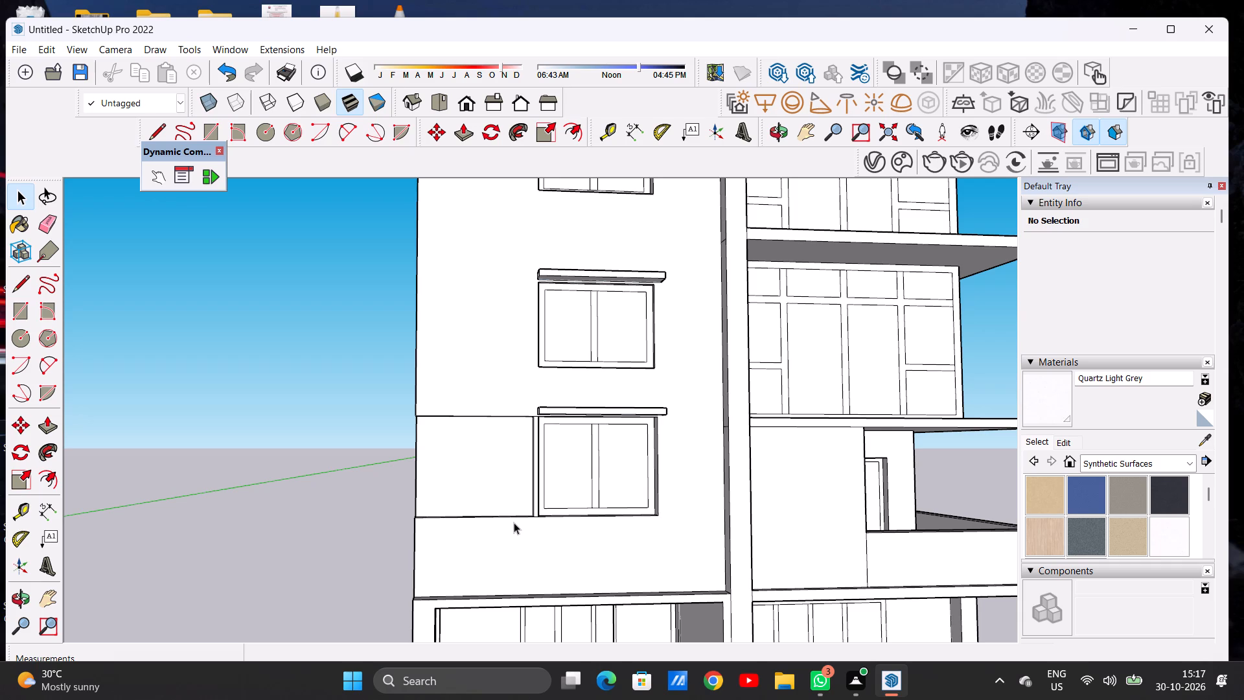
pyautogui.scroll(-7, 472, 506)
pyautogui.scroll(-8, 485, 444)
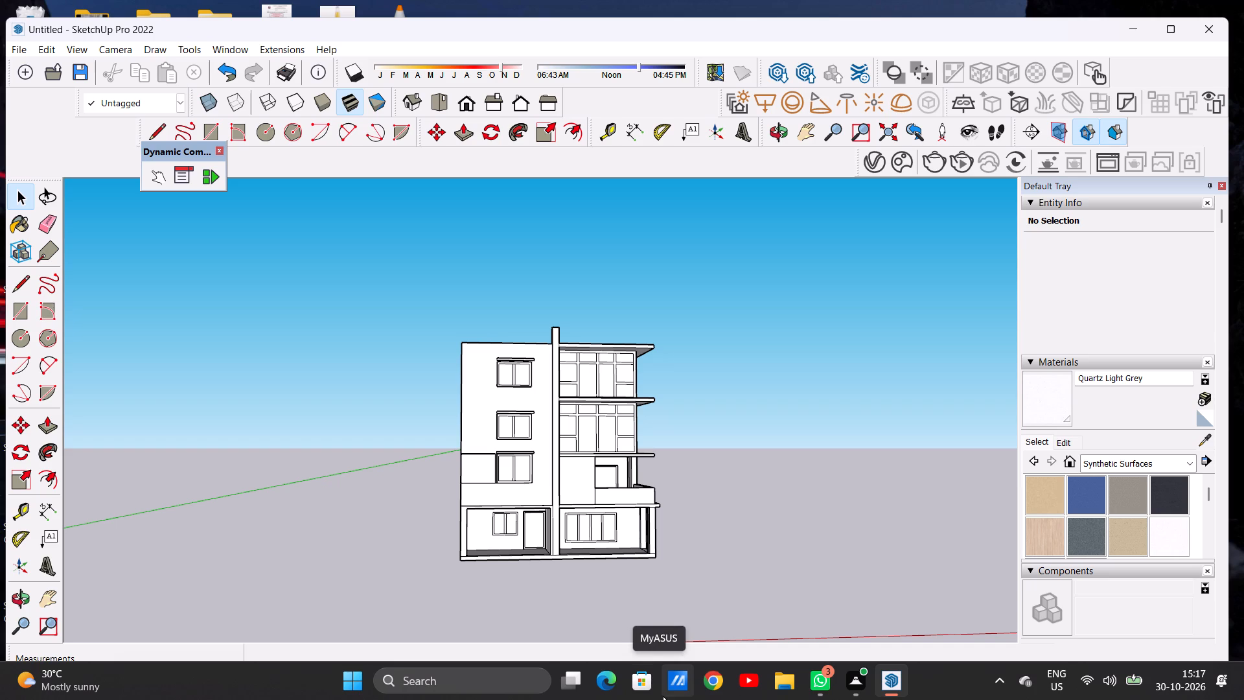
pyautogui.scroll(-1, 634, 699)
pyautogui.scroll(-11, 487, 549)
pyautogui.scroll(1, 508, 515)
pyautogui.scroll(-1, 508, 515)
pyautogui.scroll(12, 508, 515)
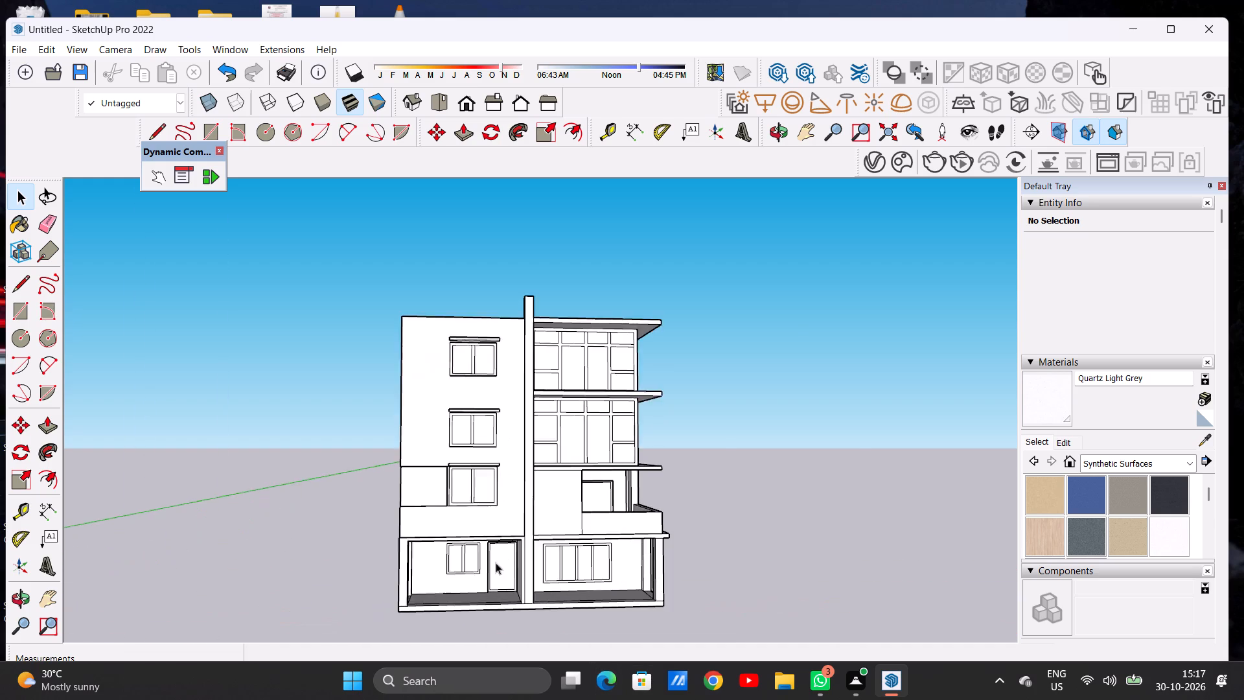
pyautogui.scroll(-1, 496, 563)
pyautogui.scroll(8, 496, 563)
pyautogui.moveTo(437, 556); pyautogui.dragTo(408, 552, button='middle')
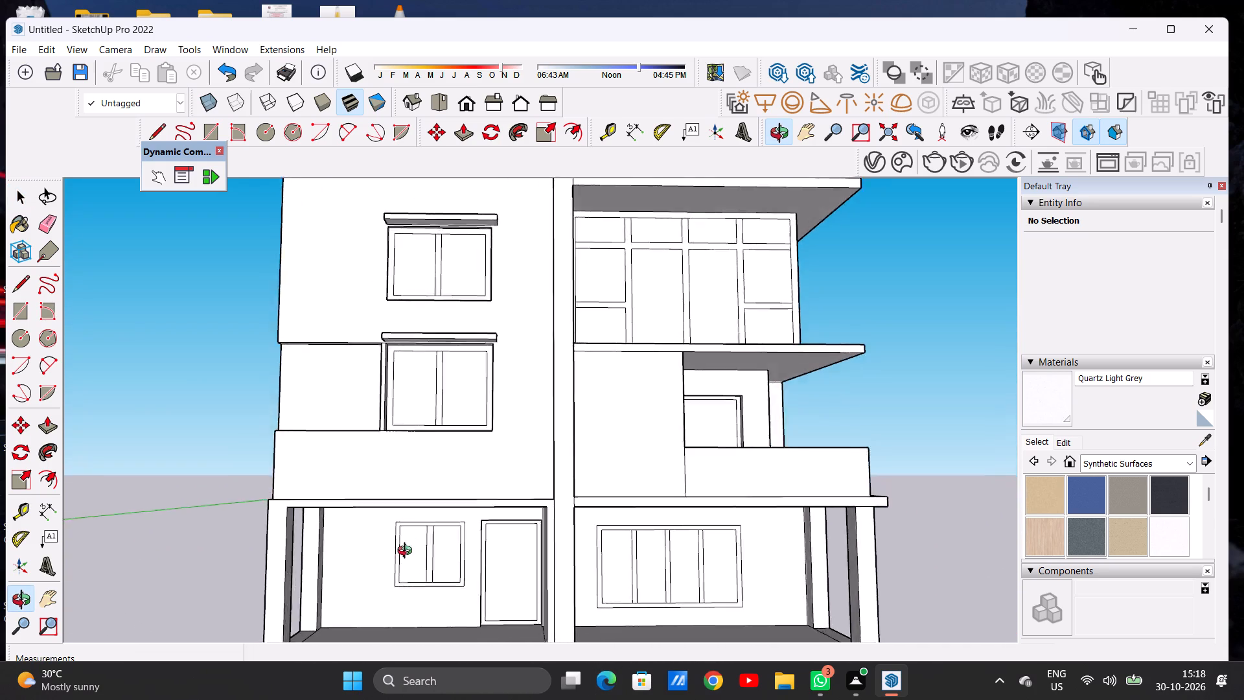
pyautogui.moveTo(408, 552); pyautogui.dragTo(427, 569, button='middle')
pyautogui.scroll(-13, 562, 528)
pyautogui.moveTo(540, 493); pyautogui.dragTo(513, 507, button='middle')
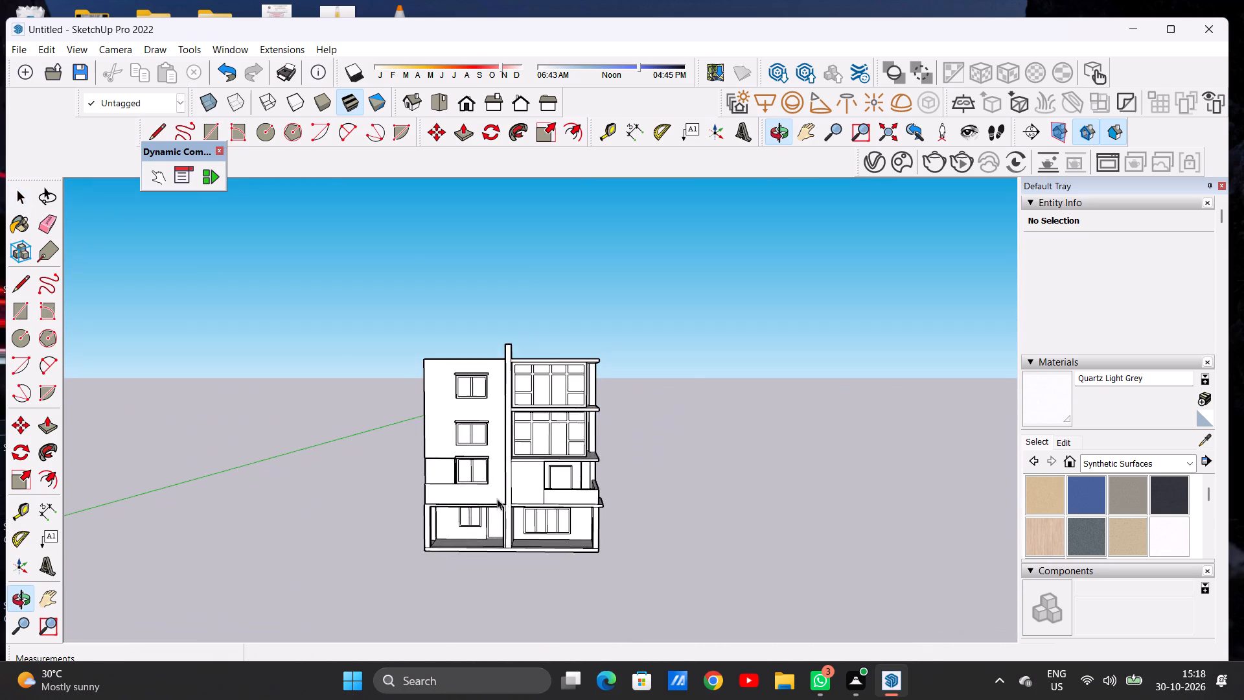
# Inspect the ground-floor porch, its windows and door, and their relation to the whole front facade.
pyautogui.scroll(13, 489, 488)
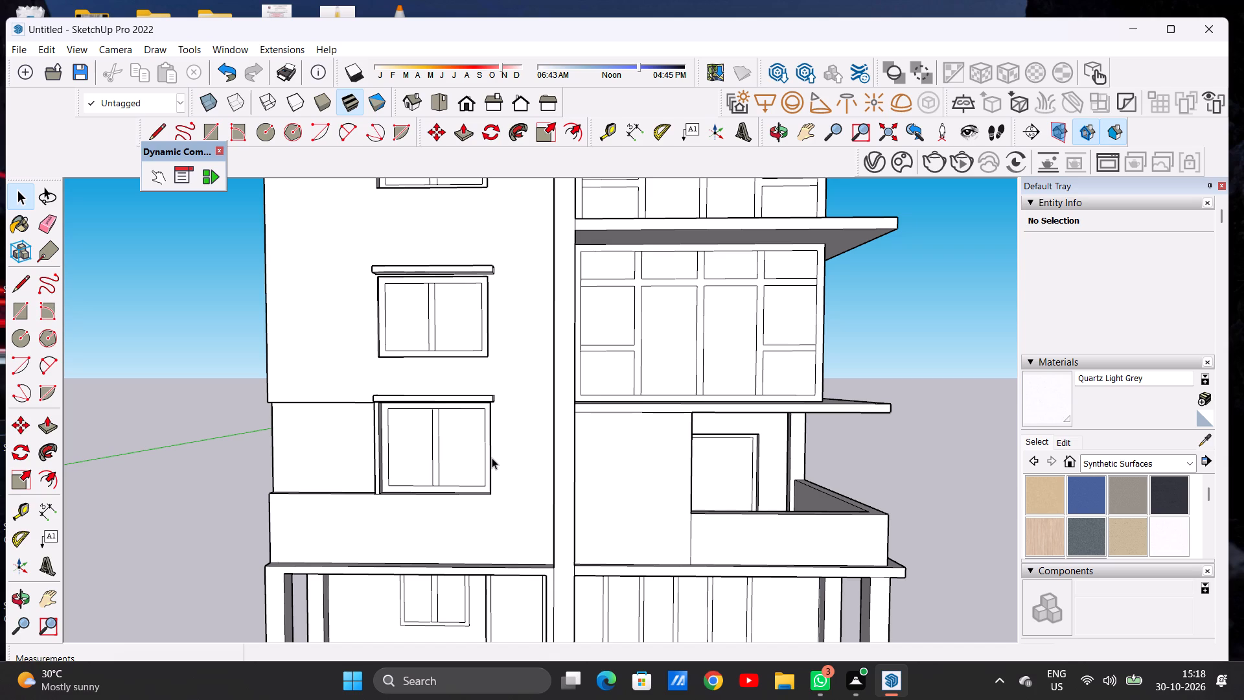
pyautogui.scroll(-5, 492, 458)
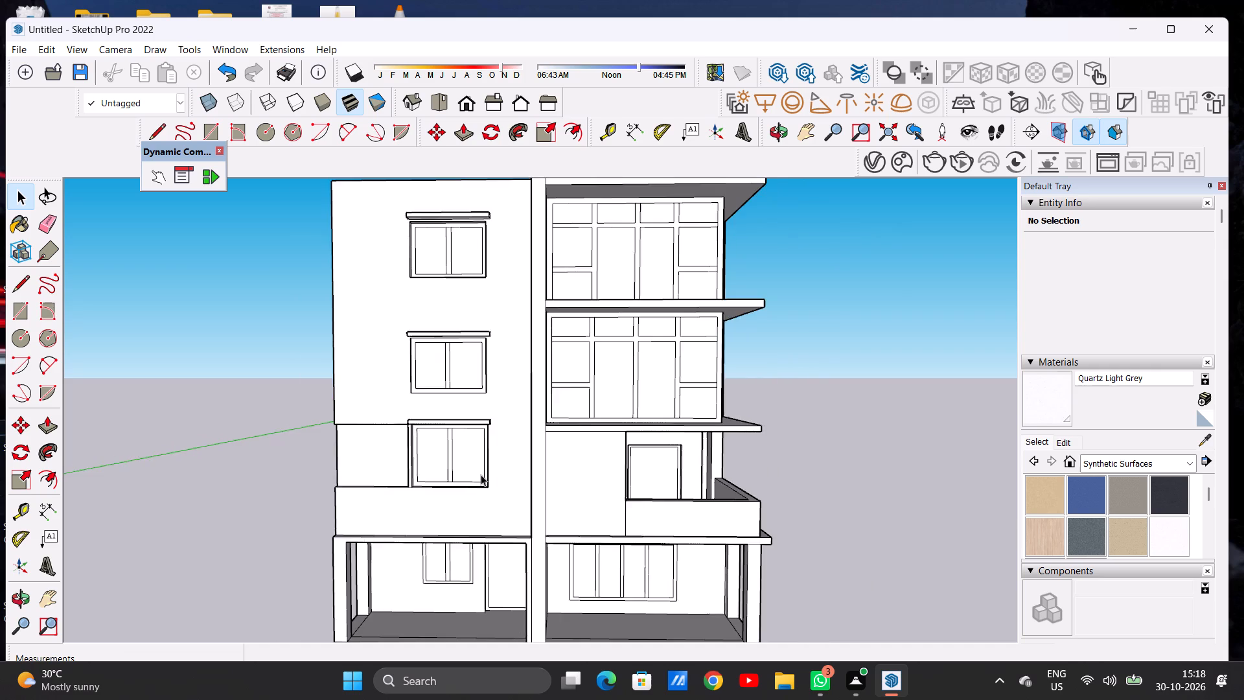
pyautogui.scroll(-11, 483, 482)
pyautogui.moveTo(489, 541); pyautogui.dragTo(490, 507, button='middle')
pyautogui.scroll(17, 478, 520)
pyautogui.moveTo(531, 511); pyautogui.dragTo(417, 535, button='middle')
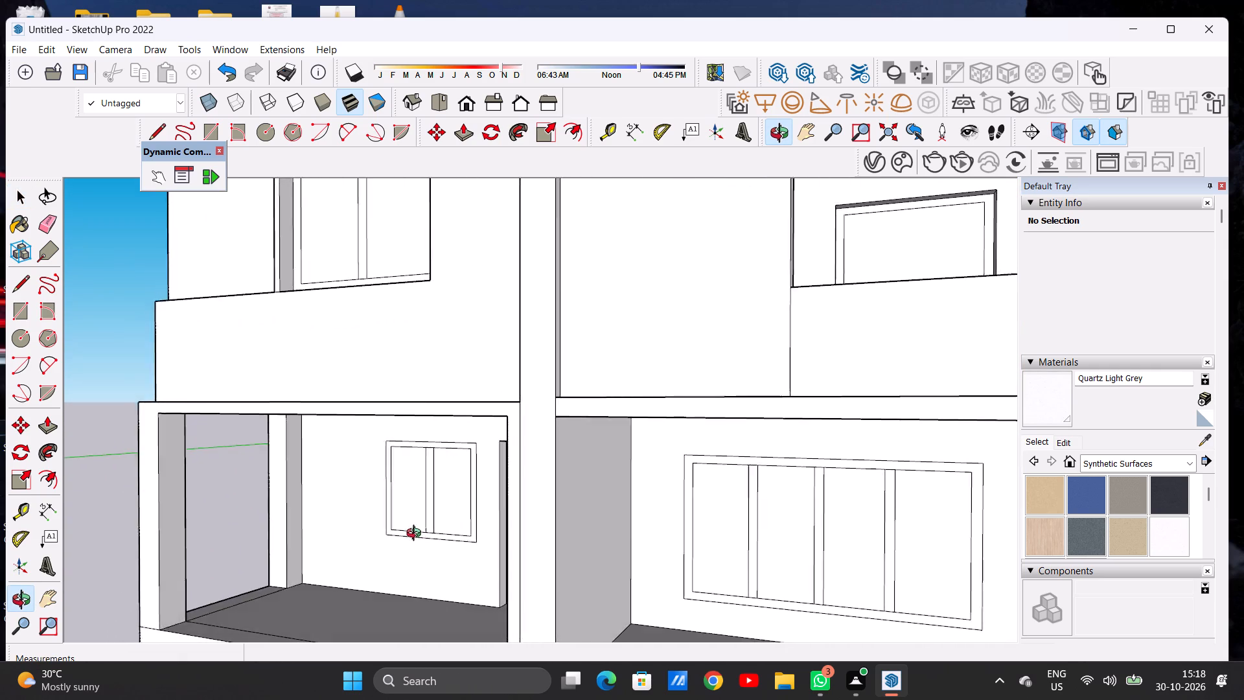
pyautogui.moveTo(417, 535); pyautogui.dragTo(538, 548, button='middle')
pyautogui.scroll(-13, 539, 512)
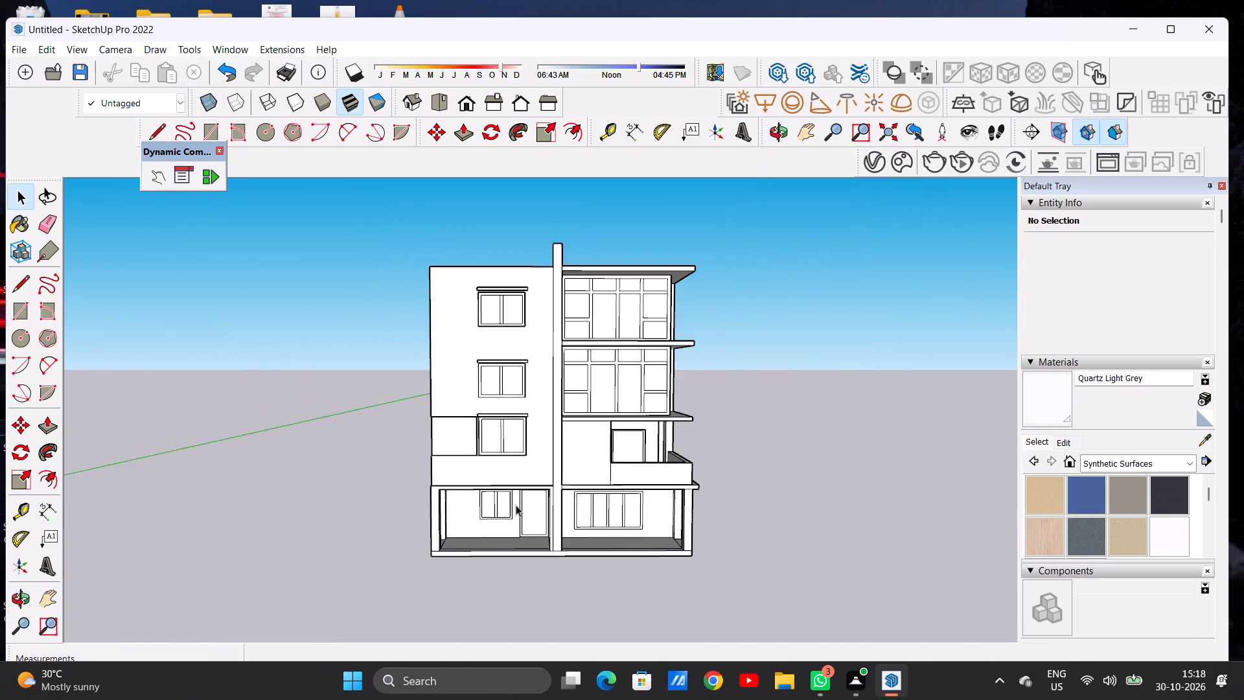
pyautogui.scroll(-5, 494, 495)
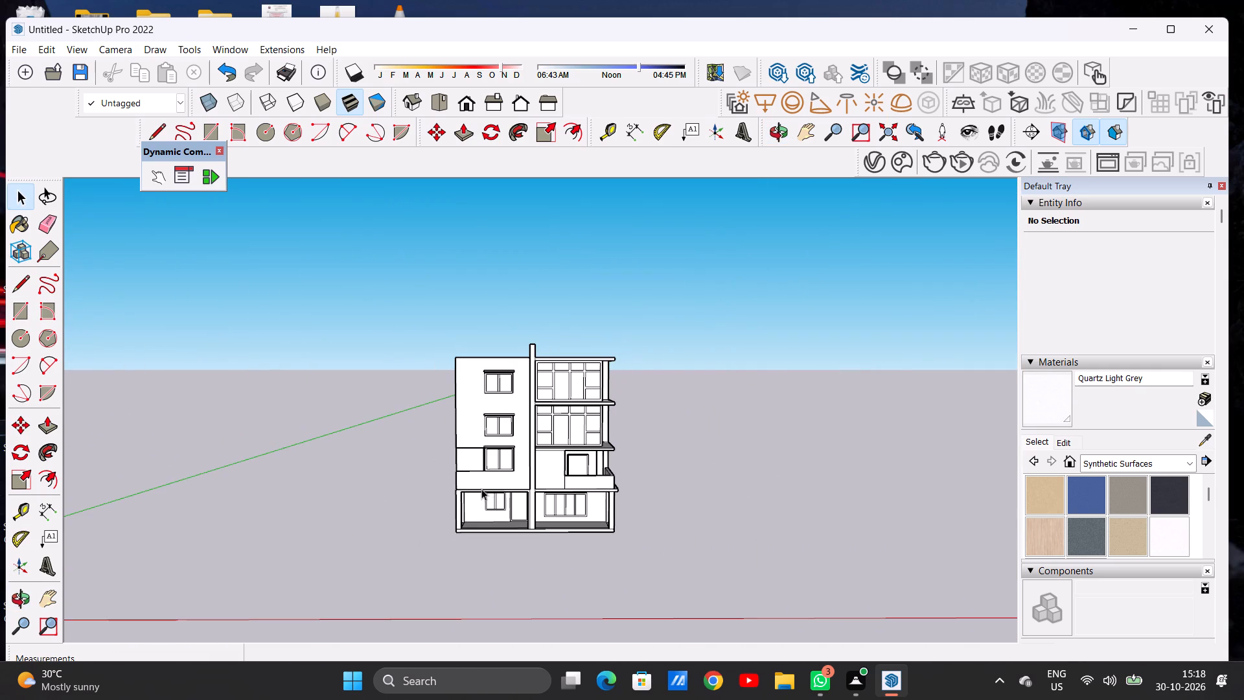
pyautogui.scroll(-7, 502, 475)
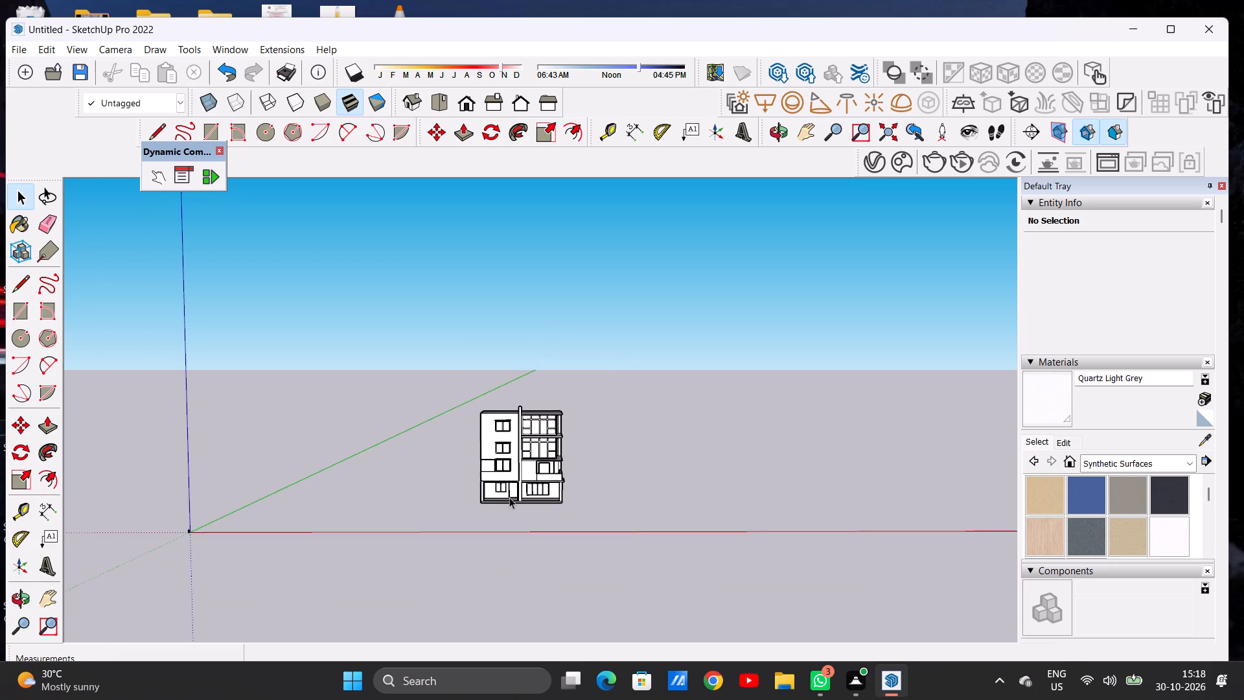
pyautogui.scroll(20, 509, 497)
pyautogui.moveTo(490, 473); pyautogui.dragTo(301, 435, button='middle')
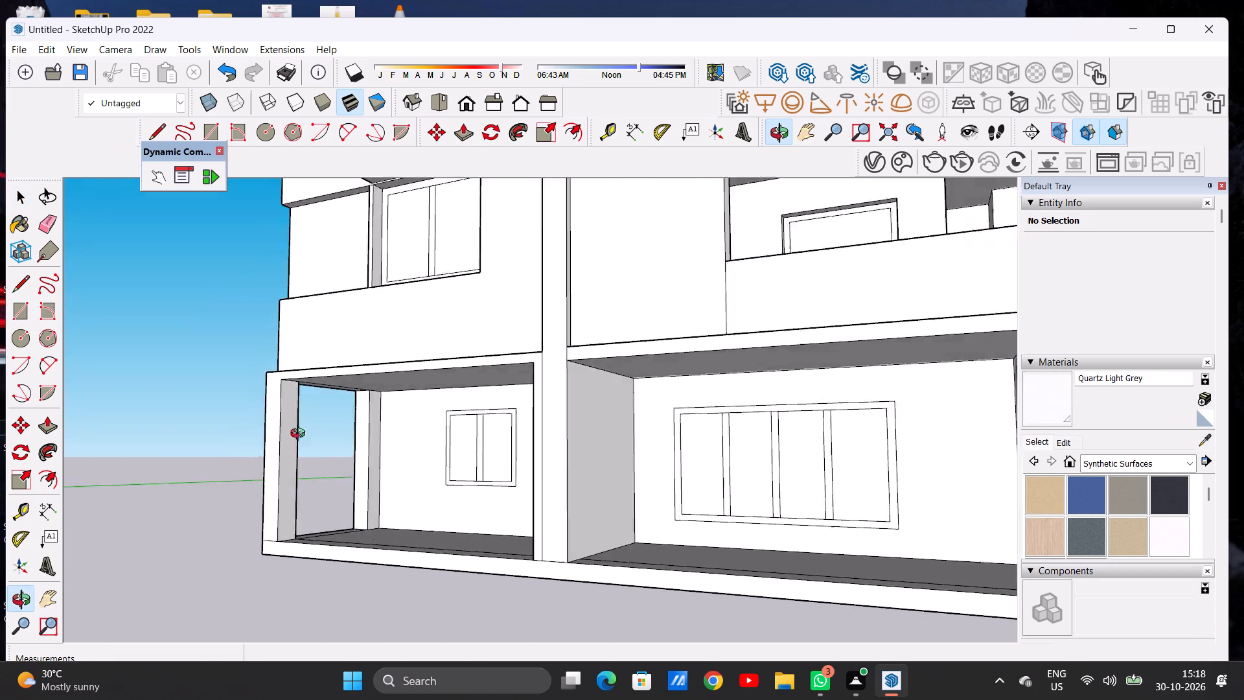
pyautogui.moveTo(301, 435); pyautogui.dragTo(519, 476, button='middle')
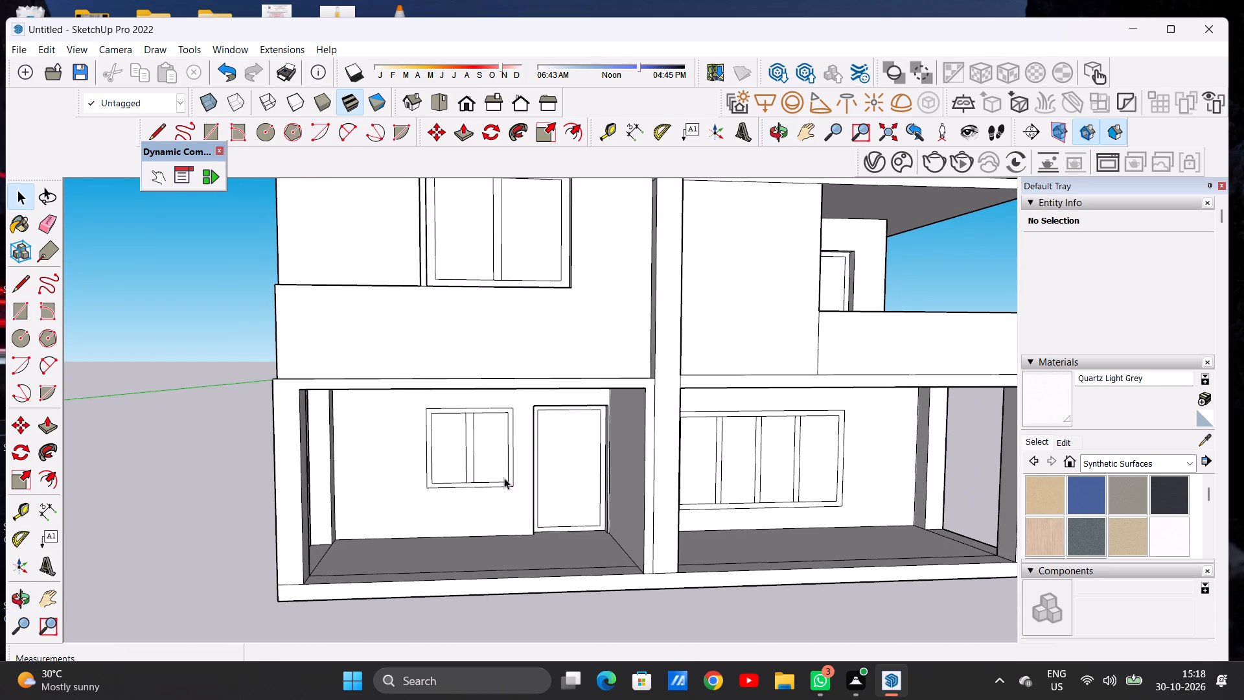
pyautogui.scroll(-10, 482, 488)
pyautogui.scroll(-4, 535, 477)
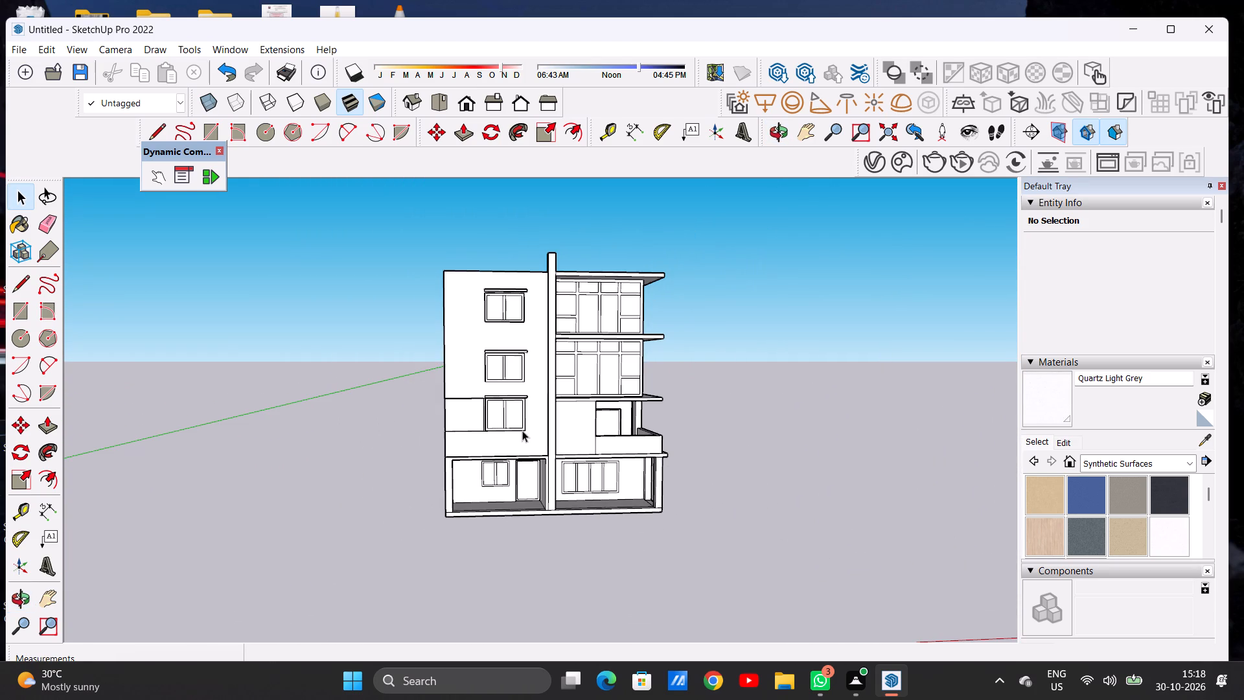
# Examine the recessed panel beside the first-floor window up close and against the whole front facade.
pyautogui.scroll(3, 522, 430)
pyautogui.scroll(-1, 483, 403)
pyautogui.scroll(7, 483, 403)
pyautogui.moveTo(450, 426); pyautogui.dragTo(503, 434, button='middle')
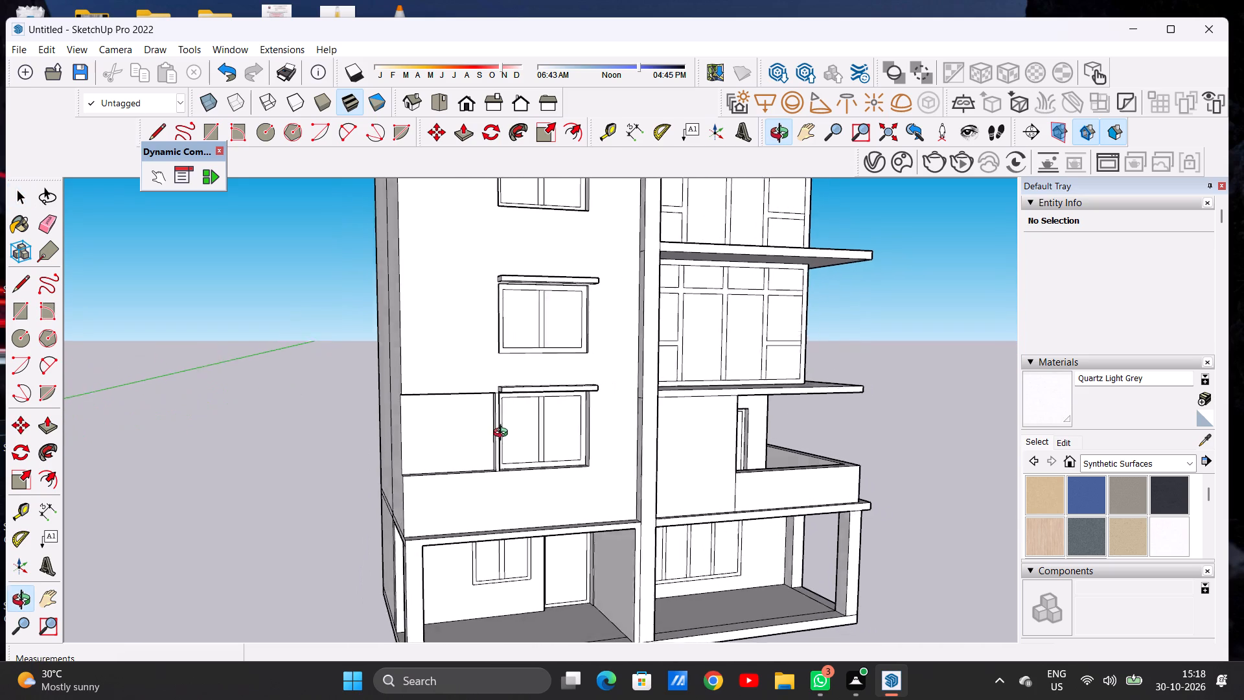
pyautogui.moveTo(503, 434); pyautogui.dragTo(500, 435, button='middle')
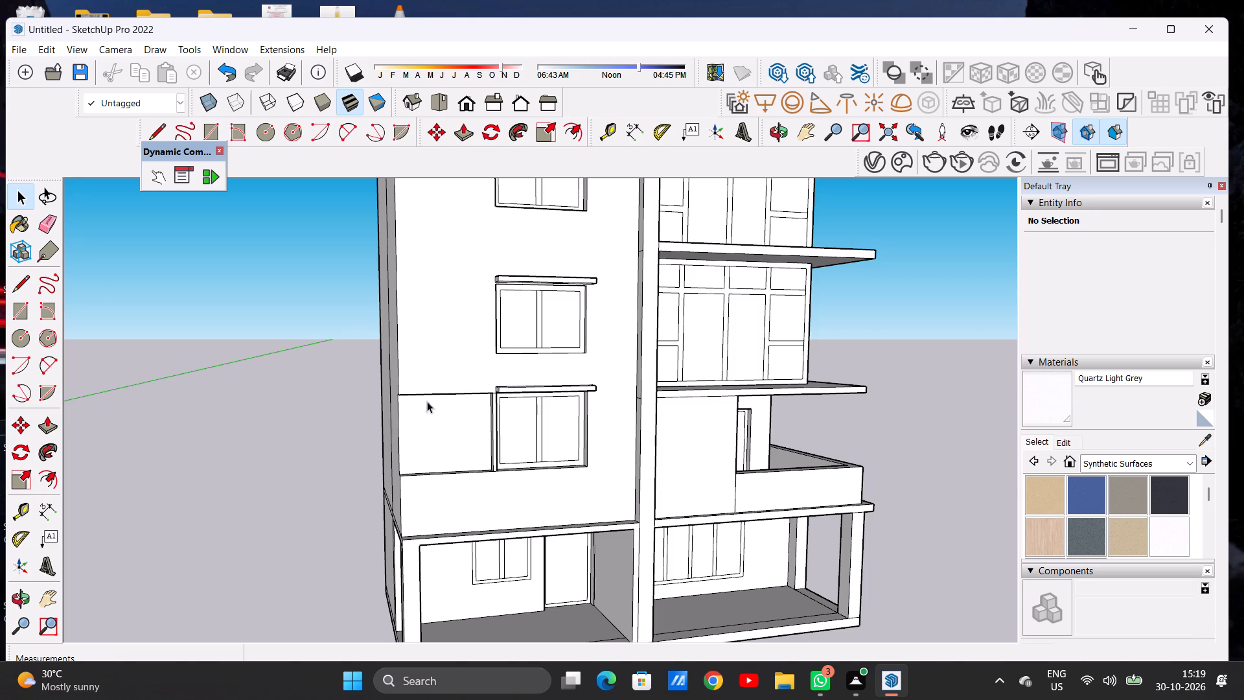
pyautogui.scroll(-10, 425, 404)
pyautogui.moveTo(461, 414); pyautogui.dragTo(369, 420, button='middle')
pyautogui.scroll(13, 433, 412)
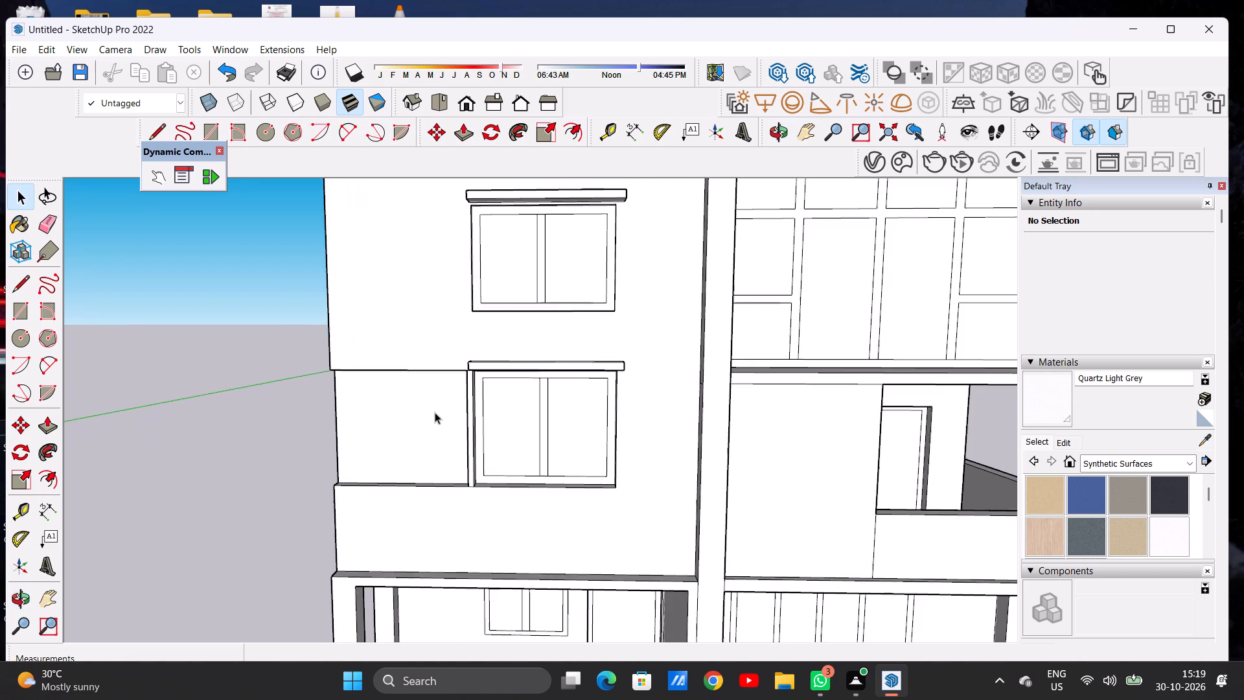
pyautogui.scroll(4, 431, 412)
pyautogui.scroll(-1, 431, 412)
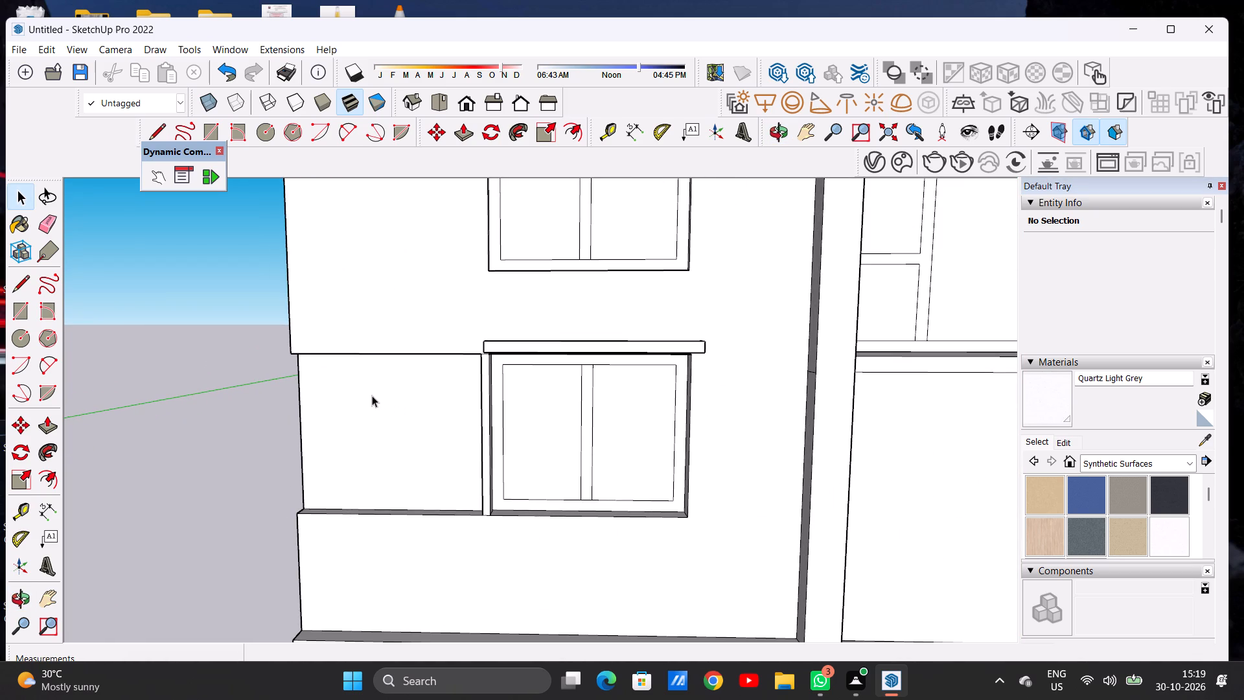
pyautogui.scroll(-3, 362, 395)
pyautogui.moveTo(397, 405); pyautogui.dragTo(211, 496, button='middle')
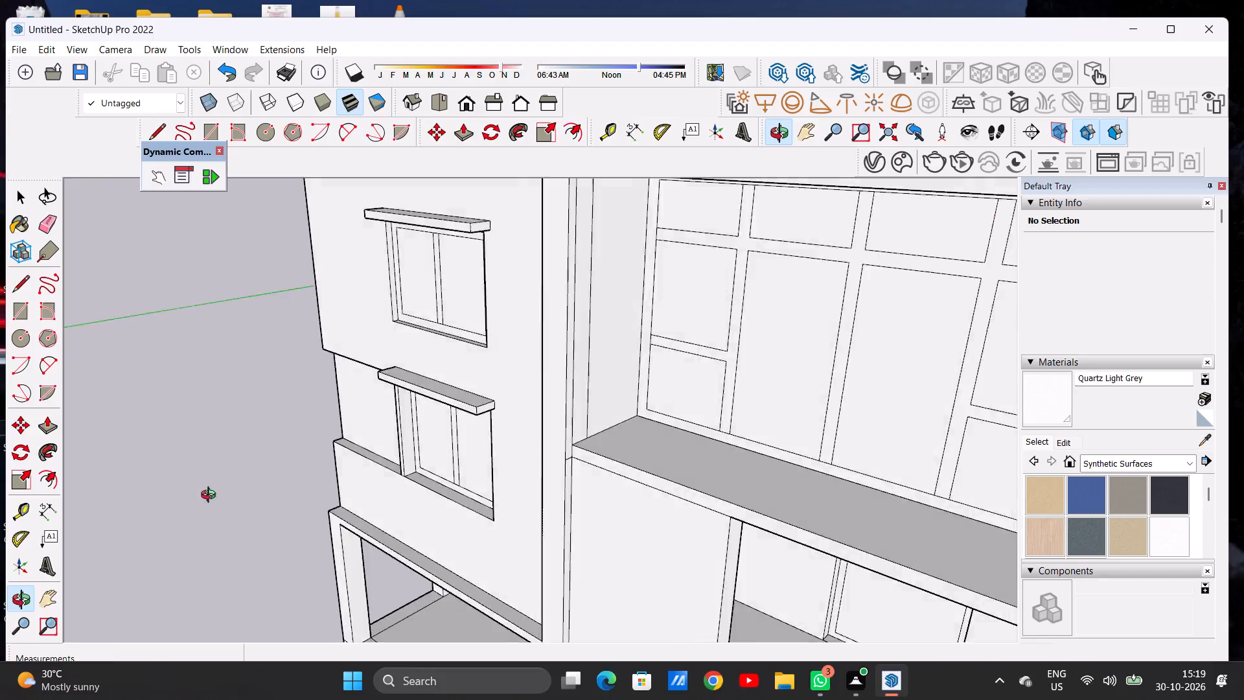
pyautogui.moveTo(211, 496); pyautogui.dragTo(411, 423, button='middle')
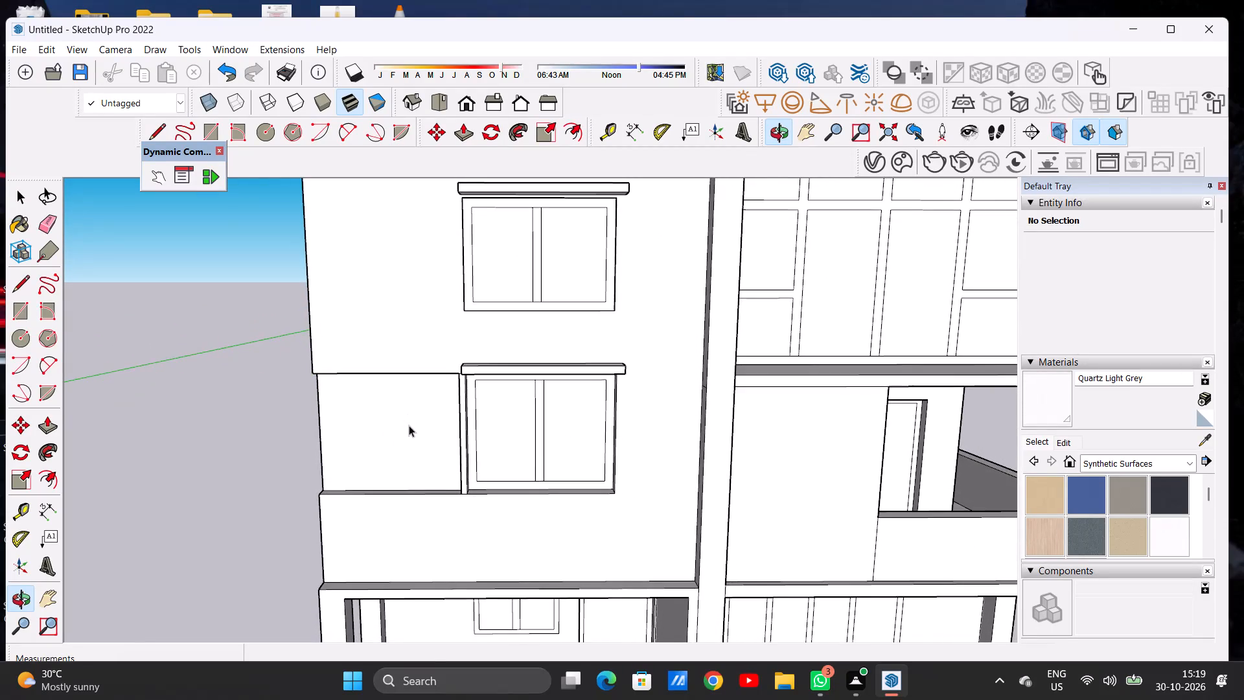
pyautogui.scroll(-7, 408, 427)
pyautogui.moveTo(378, 428); pyautogui.dragTo(391, 423, button='middle')
pyautogui.scroll(-13, 371, 452)
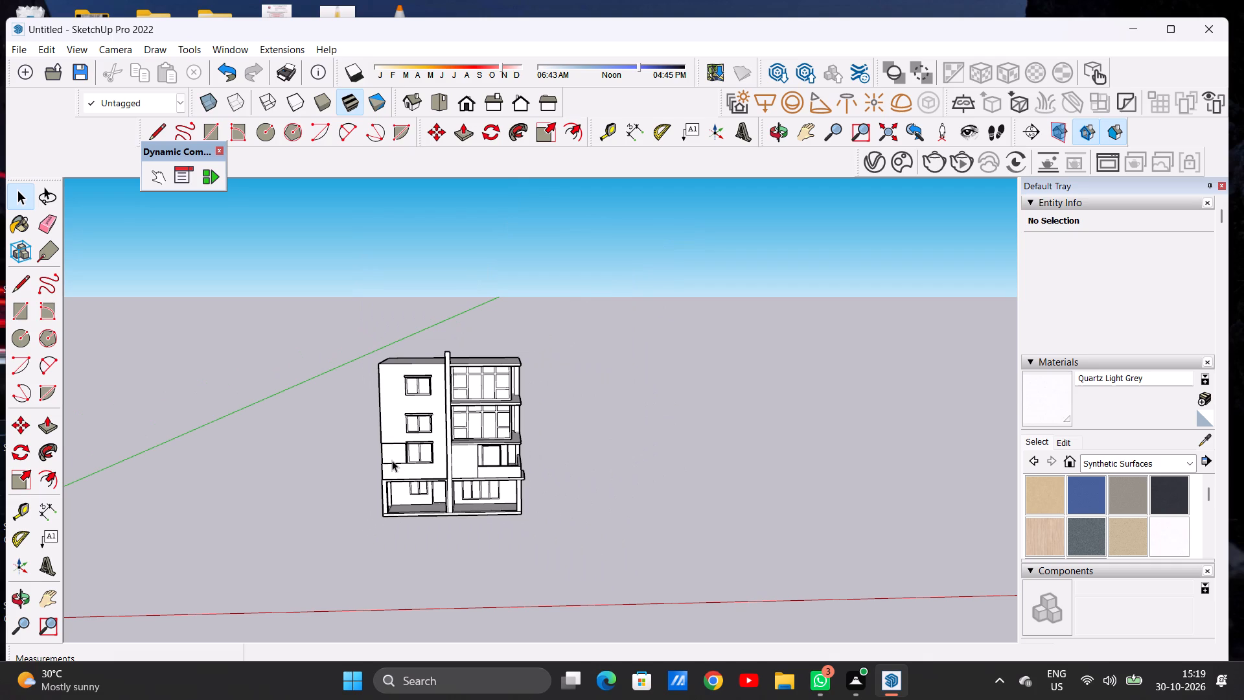
pyautogui.scroll(-7, 392, 460)
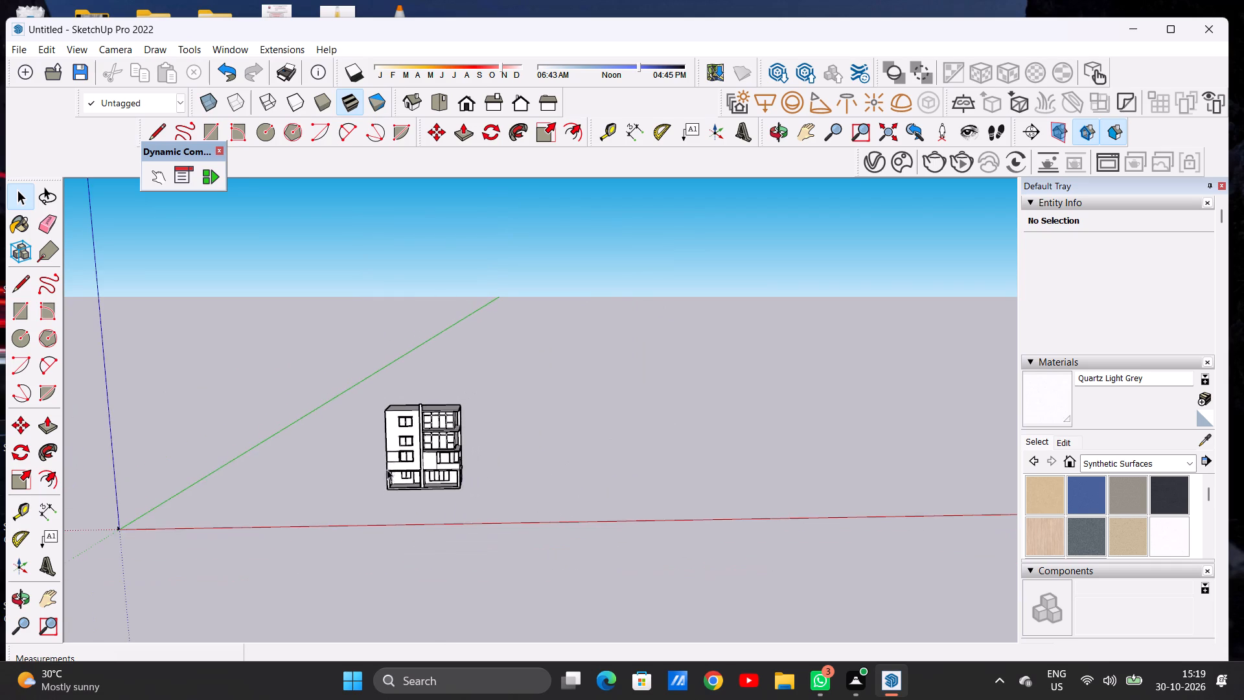
pyautogui.scroll(14, 387, 474)
pyautogui.scroll(9, 408, 425)
pyautogui.moveTo(397, 417); pyautogui.dragTo(418, 415, button='middle')
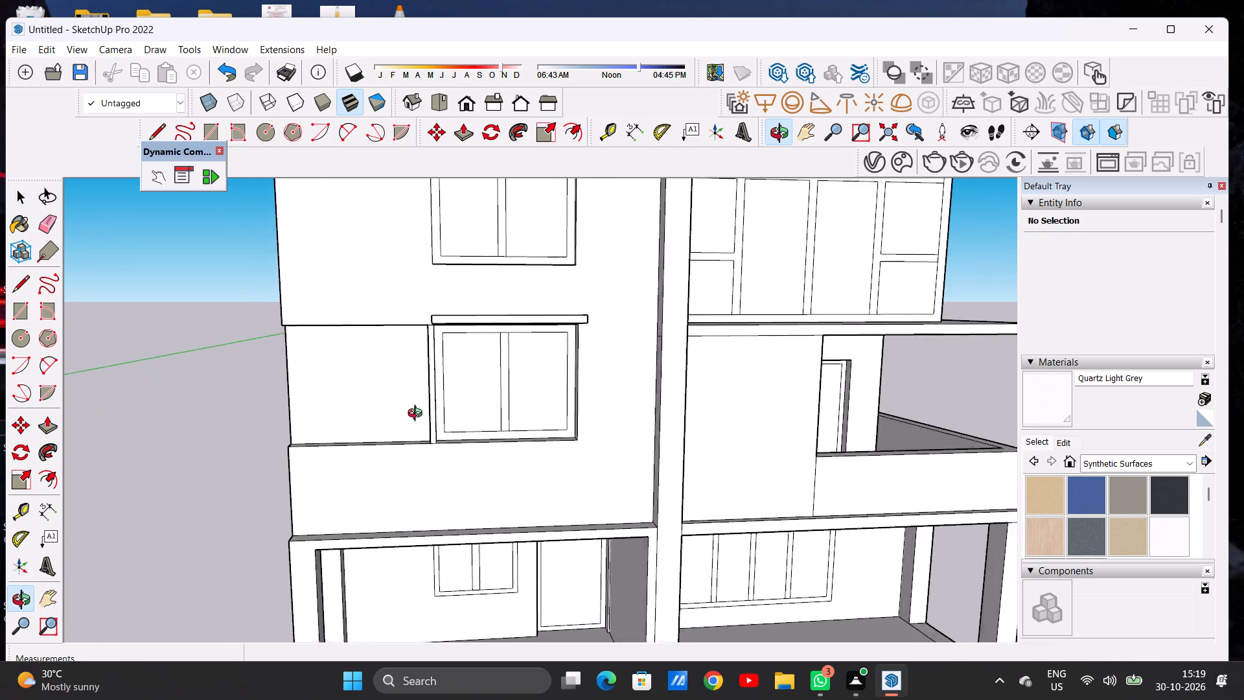
pyautogui.moveTo(418, 415); pyautogui.dragTo(406, 418, button='middle')
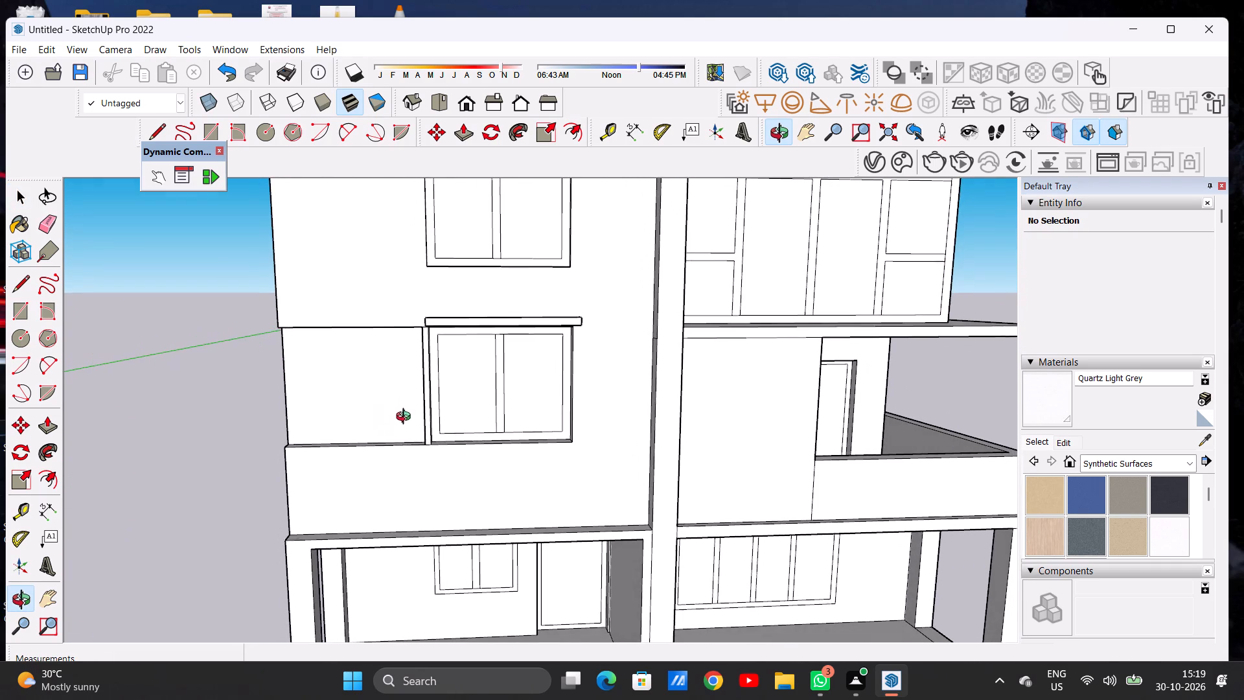
pyautogui.moveTo(406, 418); pyautogui.dragTo(406, 417, button='middle')
pyautogui.scroll(-11, 409, 427)
pyautogui.scroll(-3, 366, 461)
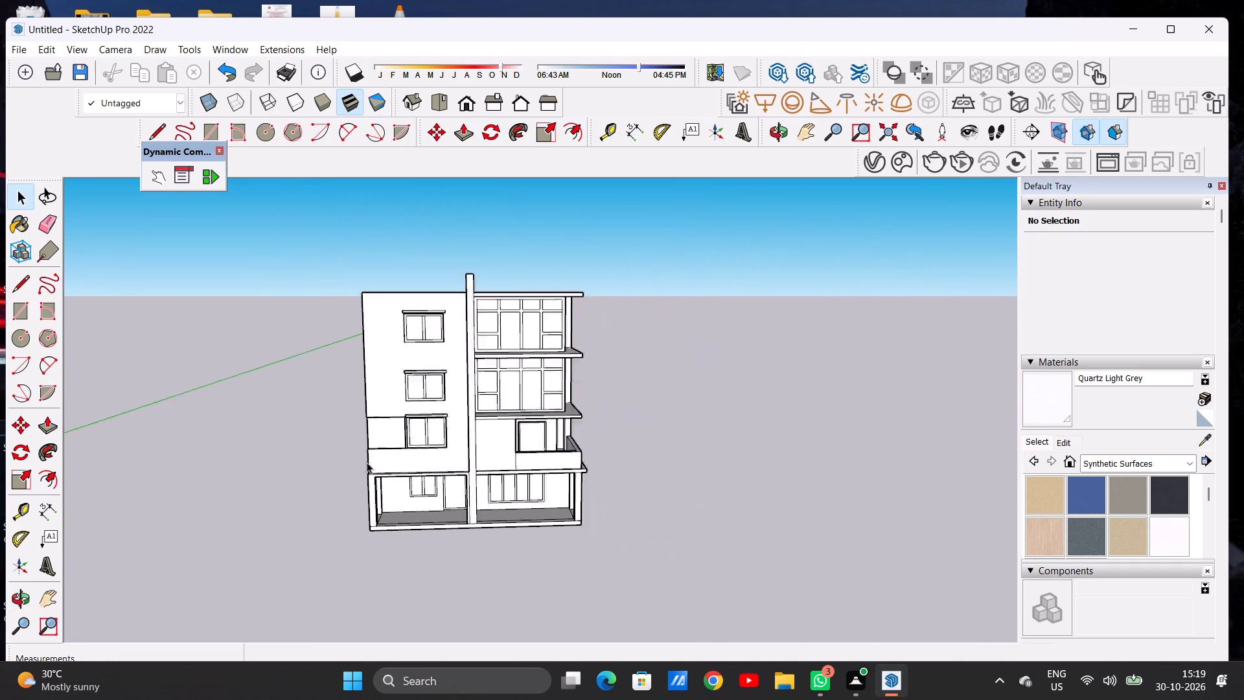
pyautogui.scroll(-3, 367, 462)
pyautogui.moveTo(437, 458); pyautogui.dragTo(408, 431, button='middle')
pyautogui.scroll(10, 408, 431)
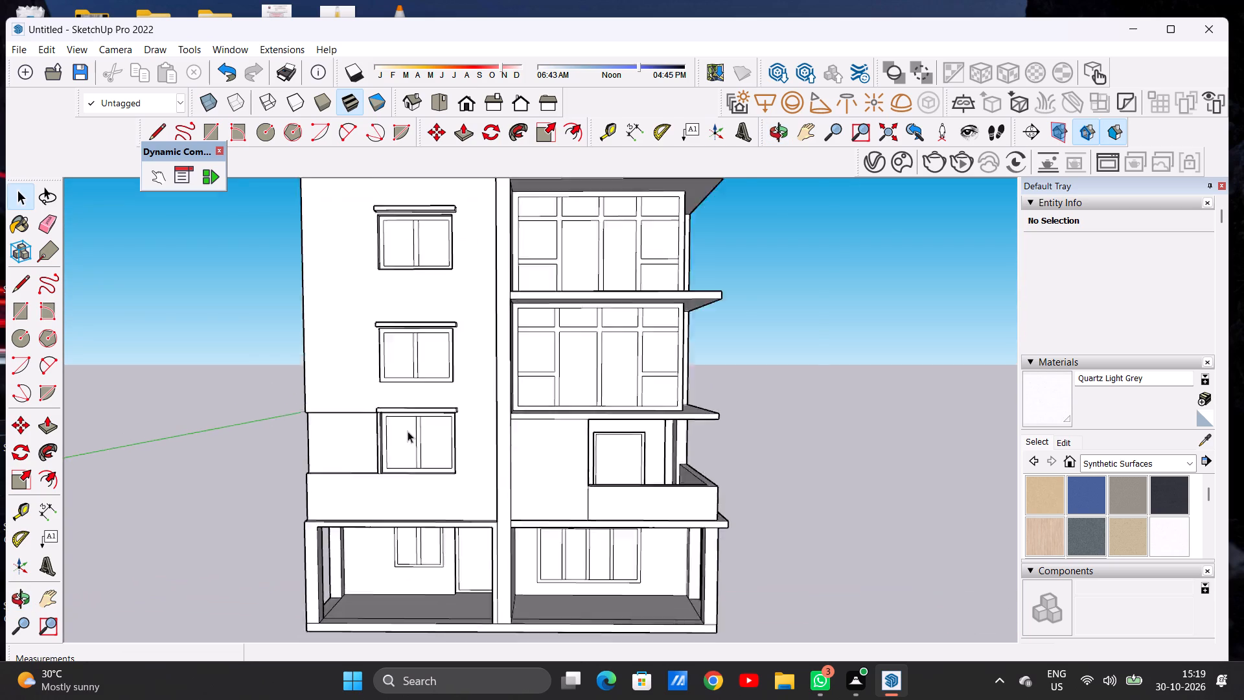
pyautogui.scroll(4, 408, 431)
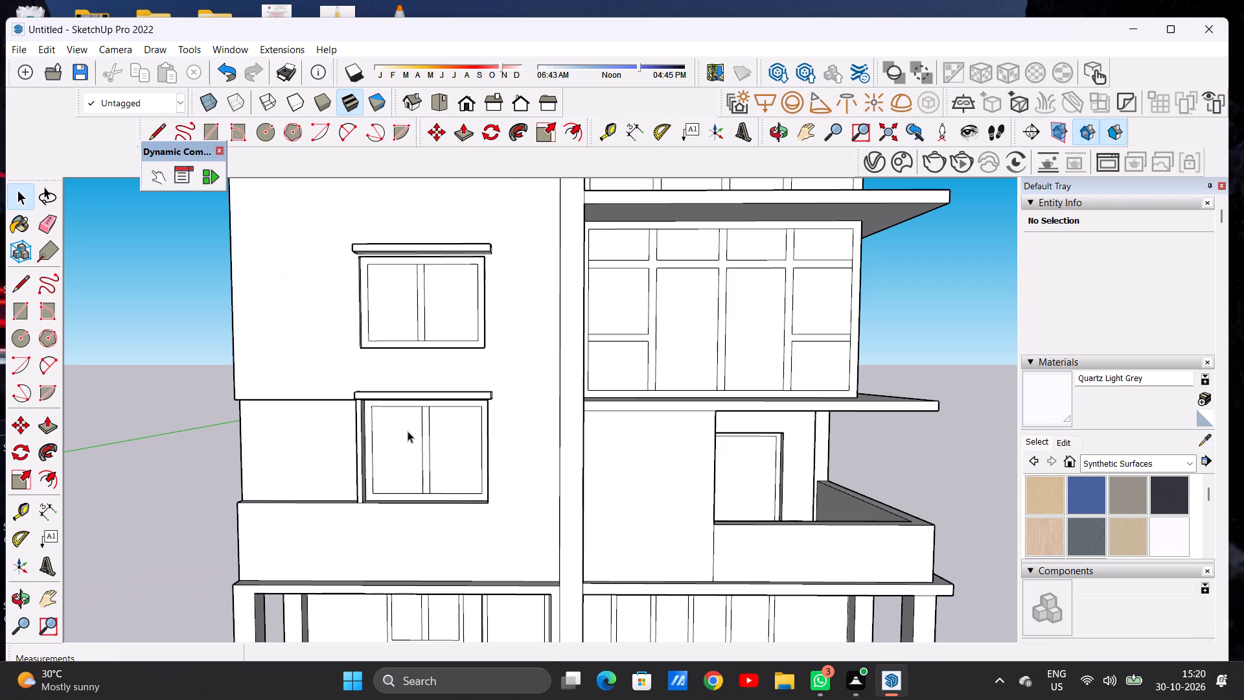
# Inspect the upper-floor windows, their ledges and the overall front facade from oblique and frontal views.
pyautogui.scroll(-6, 408, 423)
pyautogui.moveTo(405, 445); pyautogui.dragTo(177, 442, button='middle')
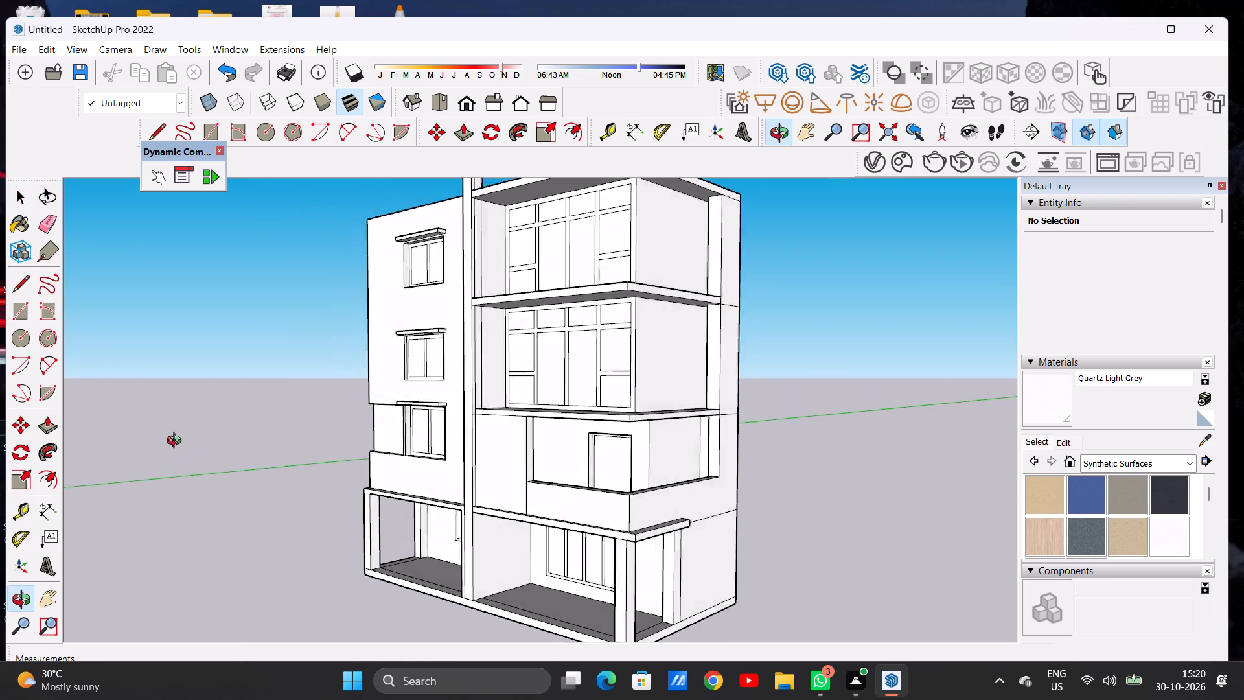
pyautogui.moveTo(177, 442); pyautogui.dragTo(438, 422, button='middle')
pyautogui.scroll(-2, 424, 460)
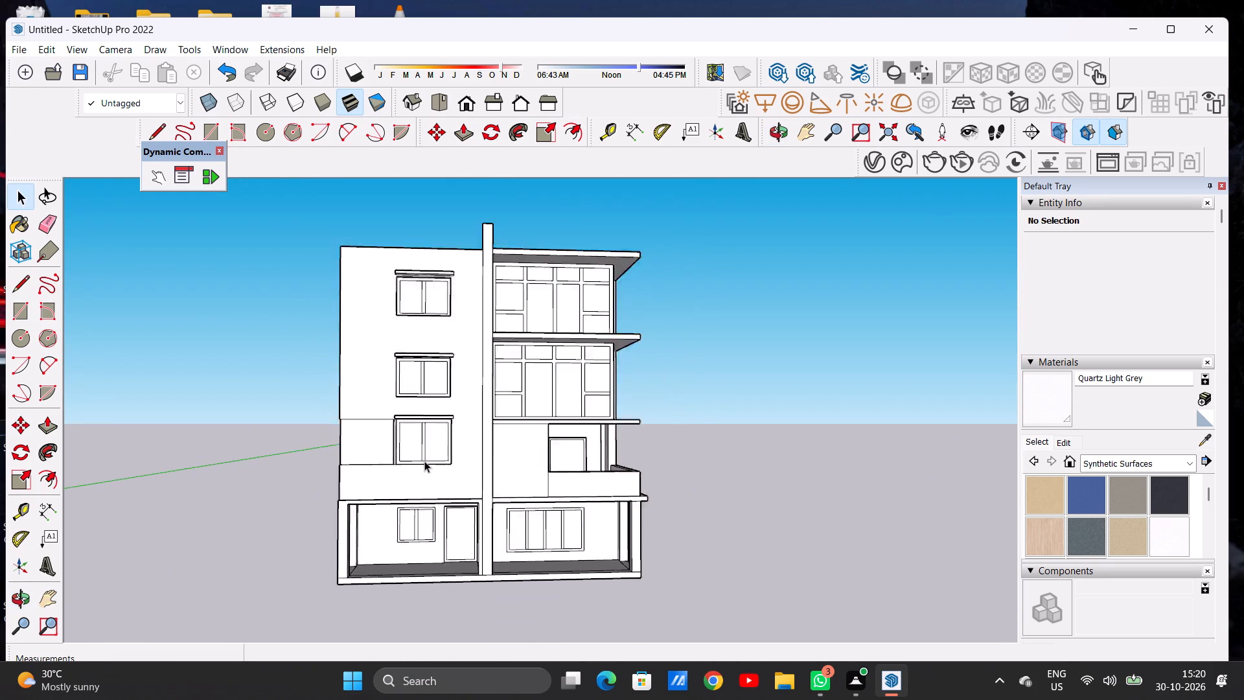
pyautogui.scroll(-4, 424, 461)
pyautogui.scroll(17, 432, 402)
pyautogui.moveTo(436, 391); pyautogui.dragTo(204, 429, button='middle')
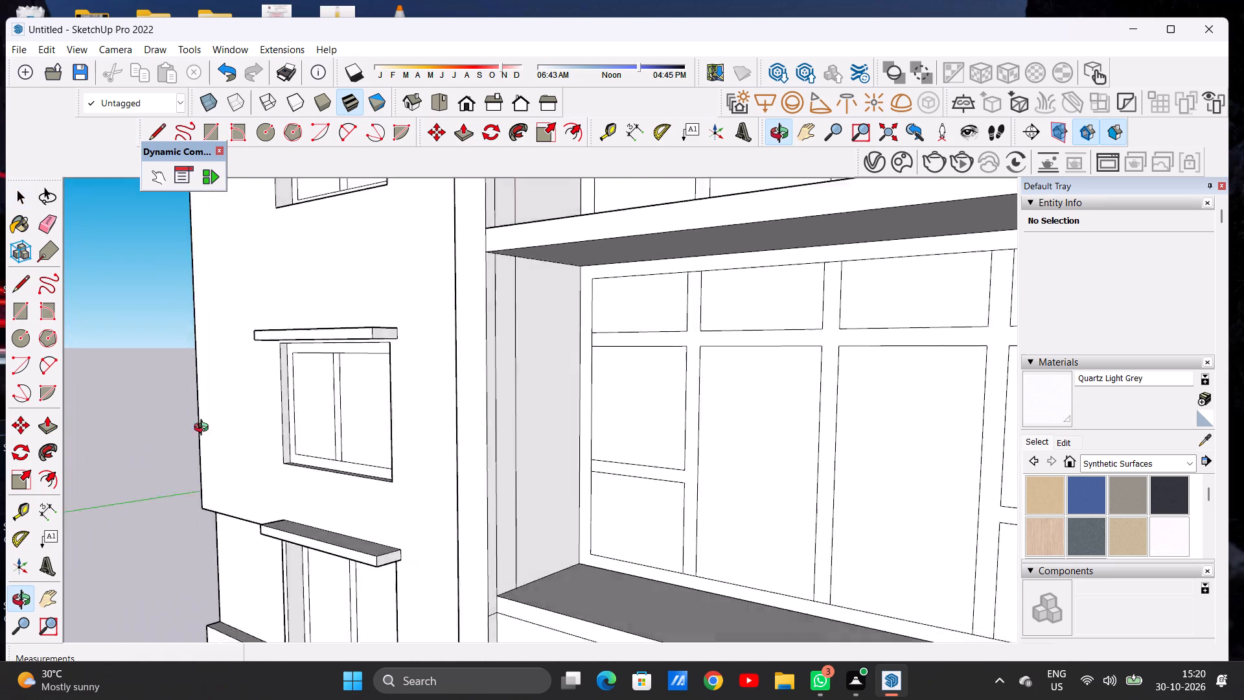
pyautogui.moveTo(204, 429); pyautogui.dragTo(444, 466, button='middle')
pyautogui.scroll(1, 437, 462)
pyautogui.scroll(-7, 435, 463)
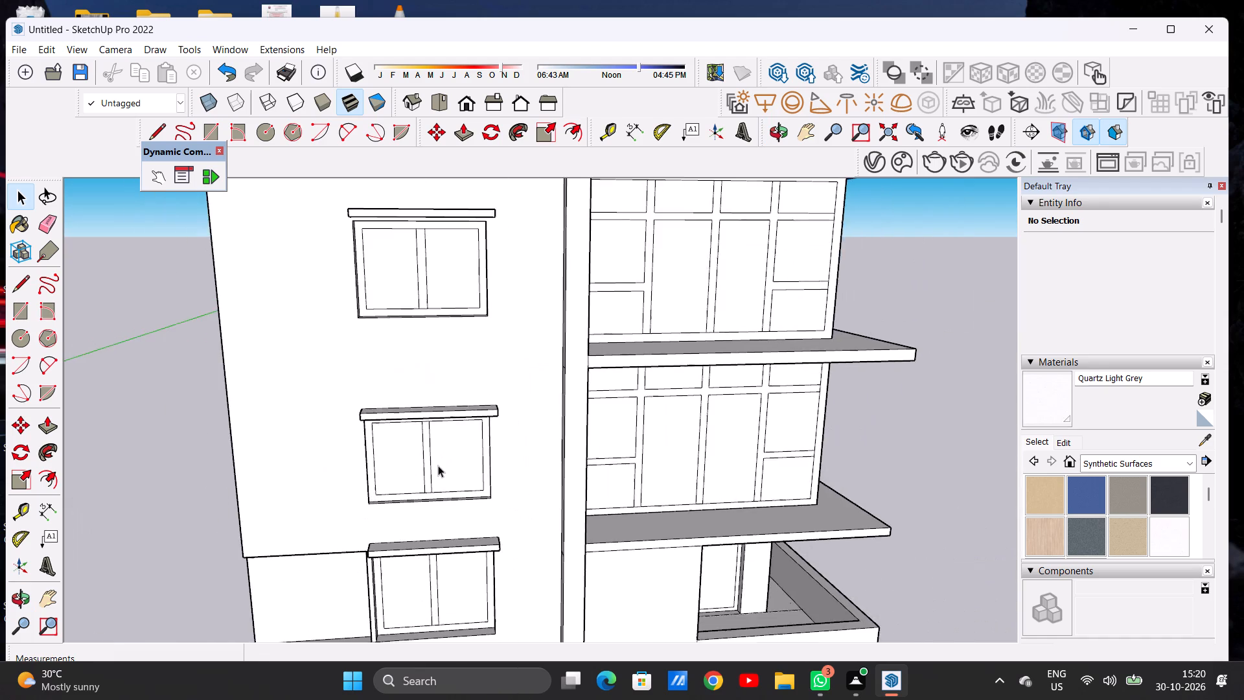
pyautogui.scroll(-14, 422, 430)
pyautogui.scroll(1, 432, 421)
pyautogui.scroll(-6, 433, 420)
pyautogui.moveTo(443, 478); pyautogui.dragTo(421, 434, button='middle')
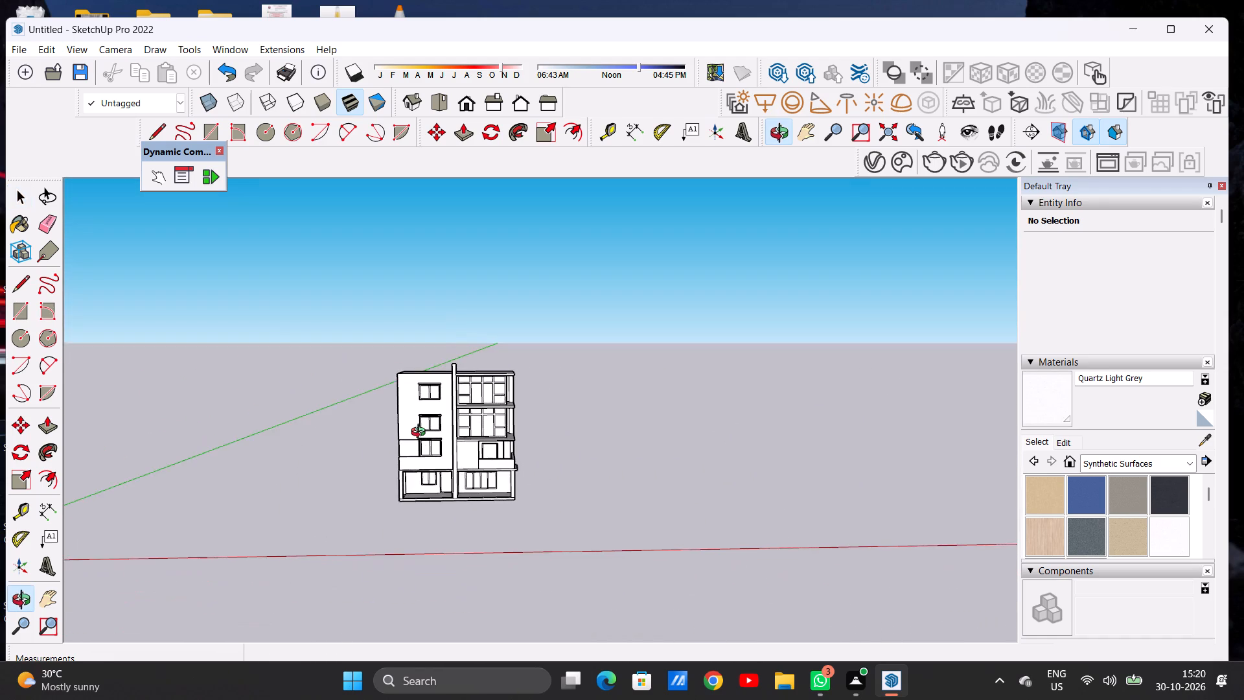
pyautogui.moveTo(421, 434); pyautogui.dragTo(417, 425, button='middle')
pyautogui.scroll(5, 435, 370)
pyautogui.scroll(-1, 439, 368)
pyautogui.scroll(6, 439, 368)
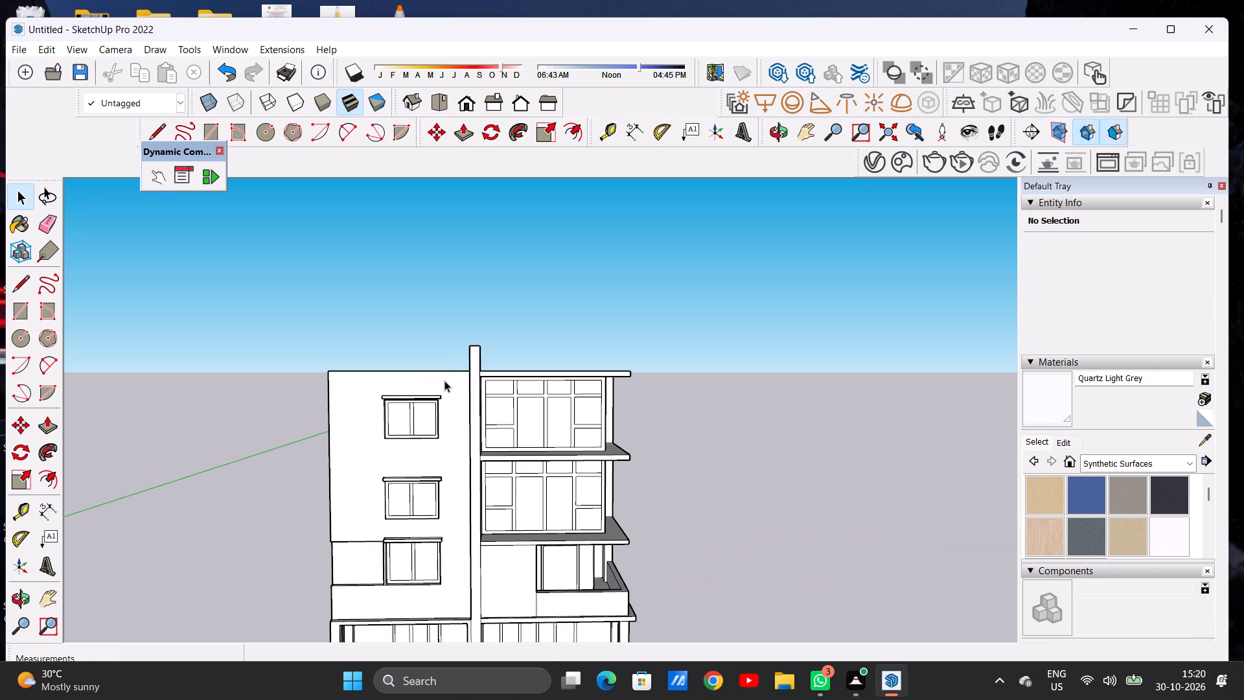
# Erase the line dividing the flat roof in two, including its short remaining piece at the rear edge.
pyautogui.scroll(-6, 439, 366)
pyautogui.moveTo(498, 338); pyautogui.dragTo(511, 421, button='middle')
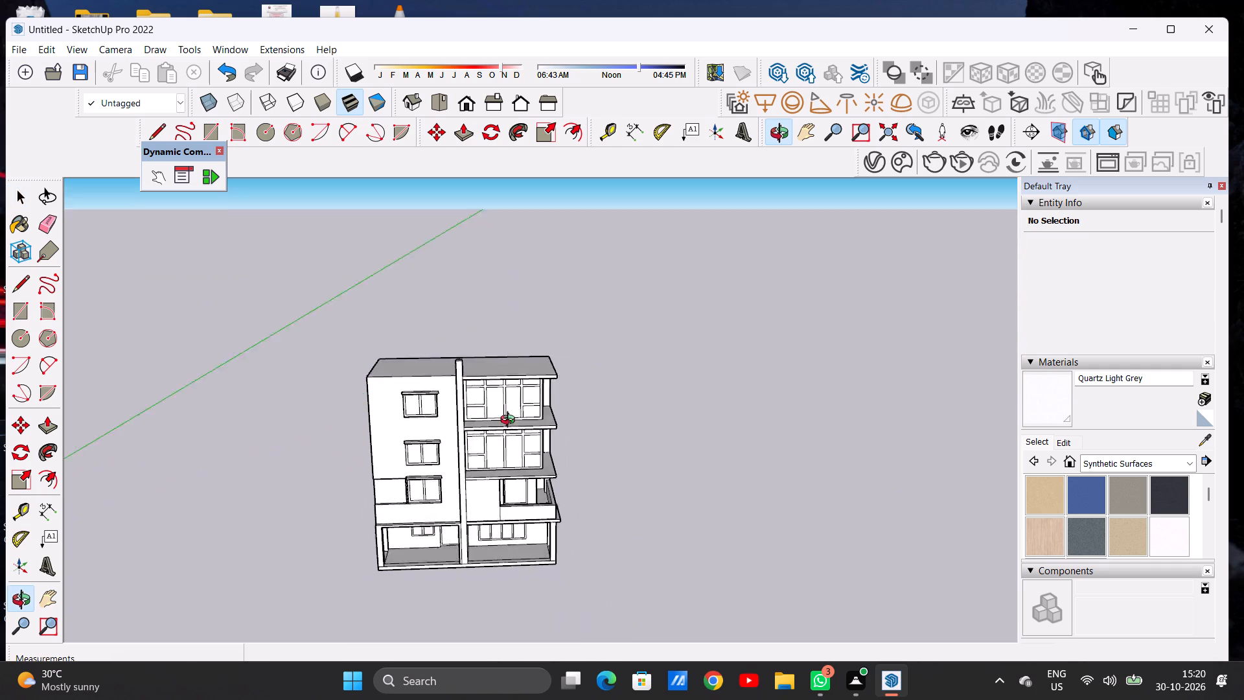
pyautogui.moveTo(511, 421); pyautogui.dragTo(470, 525, button='middle')
pyautogui.scroll(4, 473, 367)
pyautogui.scroll(-4, 629, 360)
pyautogui.moveTo(525, 351); pyautogui.dragTo(525, 362, button='middle')
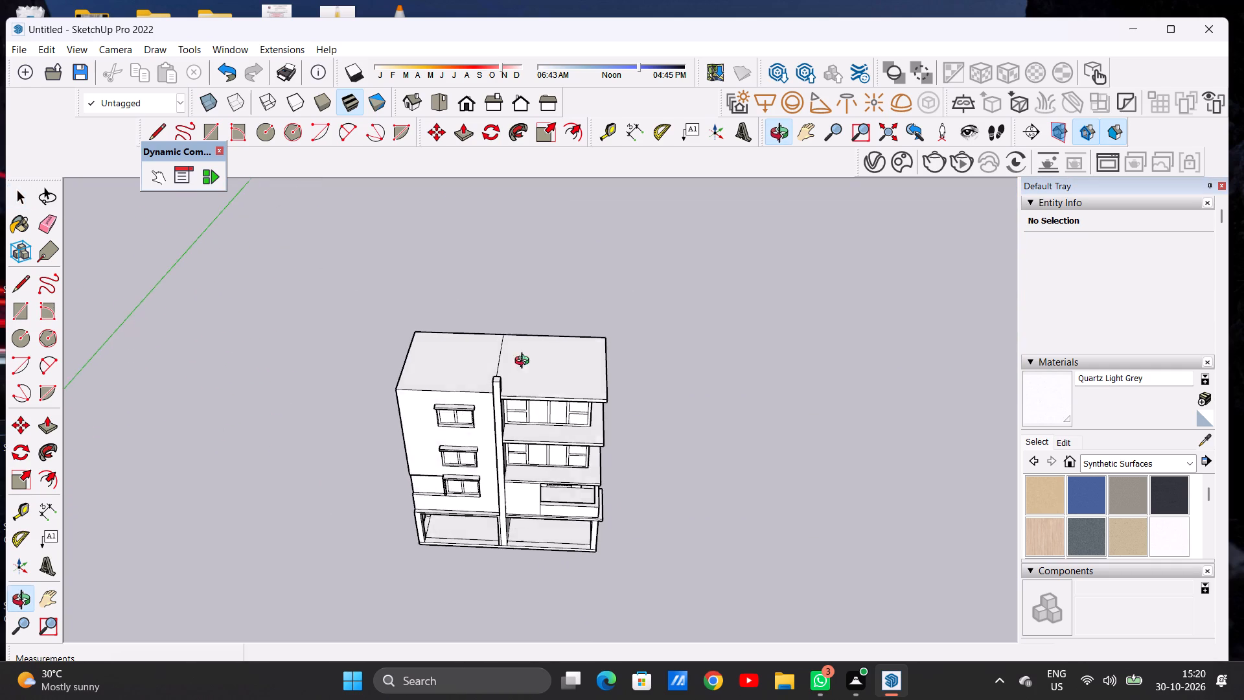
pyautogui.moveTo(525, 362); pyautogui.dragTo(533, 474, button='middle')
pyautogui.scroll(1, 493, 400)
pyautogui.scroll(-1, 493, 400)
pyautogui.scroll(12, 493, 400)
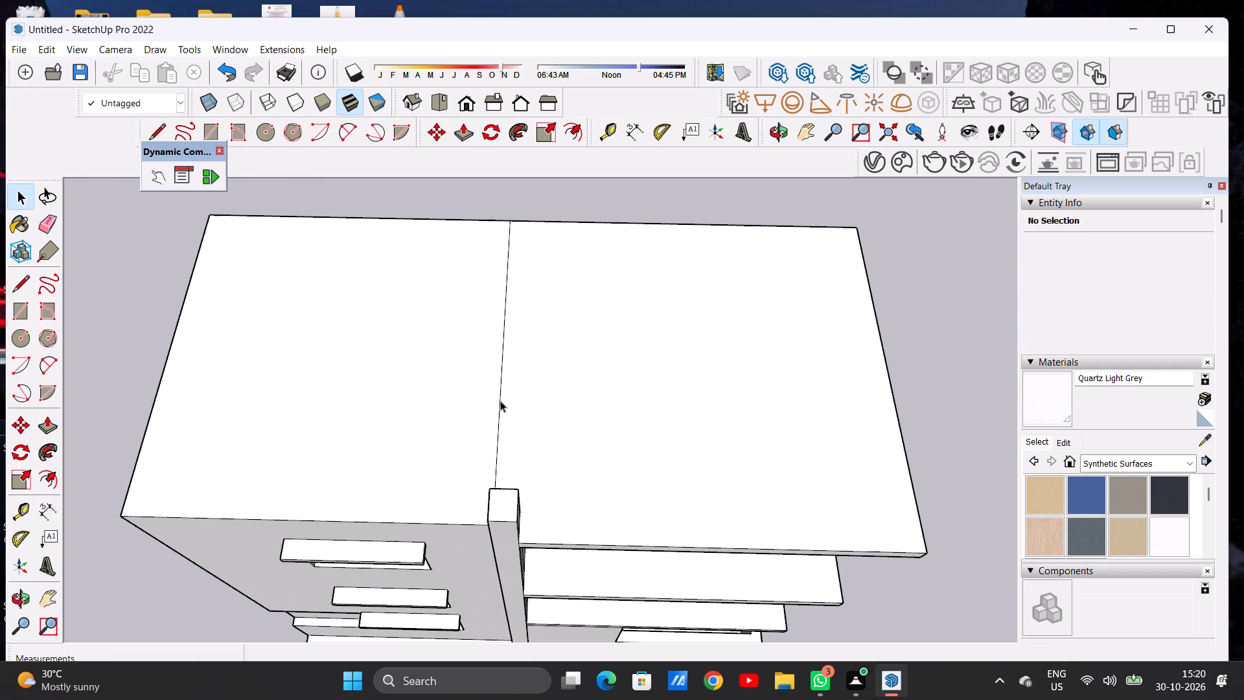
pyautogui.press('e')
pyautogui.doubleClick(498, 391)
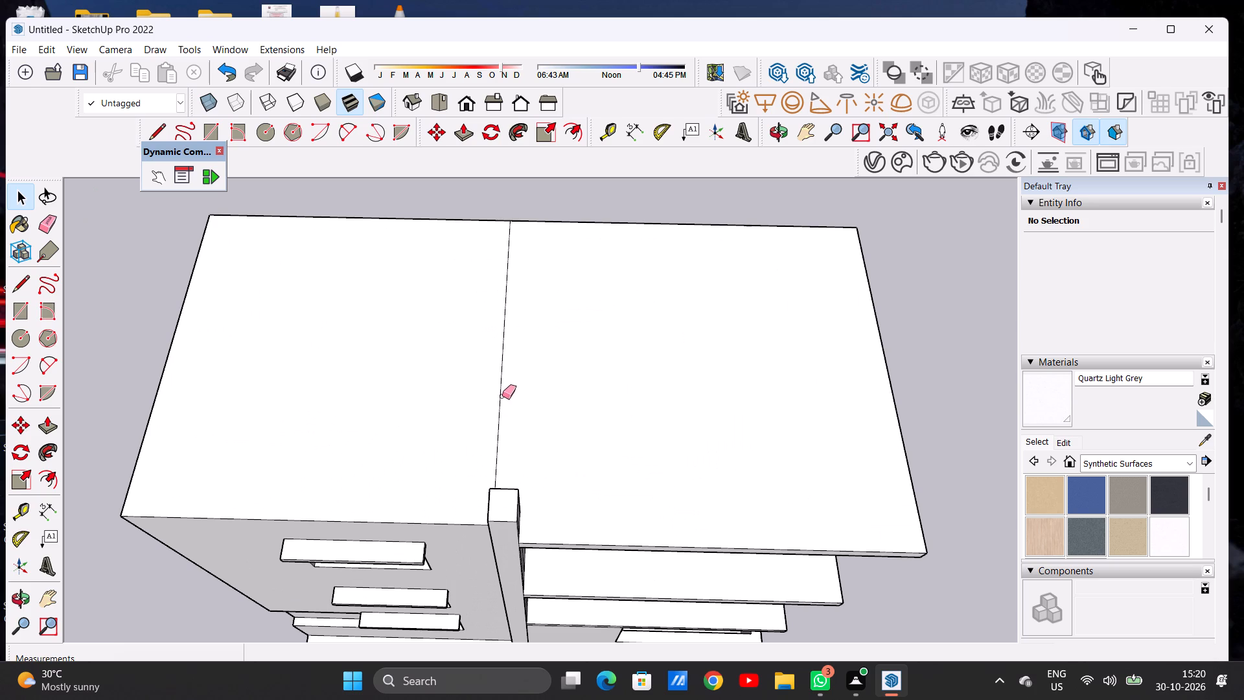
pyautogui.click(502, 396)
pyautogui.moveTo(492, 391); pyautogui.dragTo(473, 397)
pyautogui.moveTo(506, 363); pyautogui.dragTo(498, 367)
pyautogui.scroll(1, 511, 237)
pyautogui.scroll(-1, 511, 237)
pyautogui.scroll(5, 511, 237)
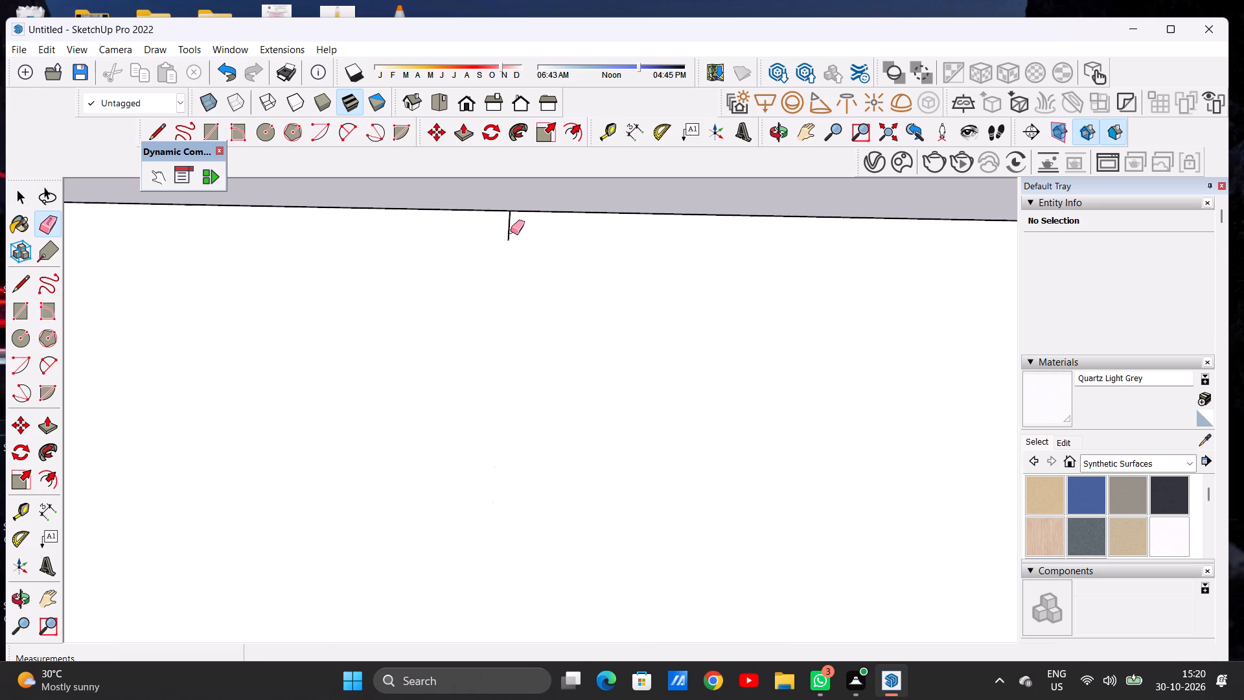
pyautogui.moveTo(515, 220); pyautogui.dragTo(500, 231)
pyautogui.scroll(-18, 514, 283)
pyautogui.moveTo(556, 485); pyautogui.dragTo(536, 356, button='middle')
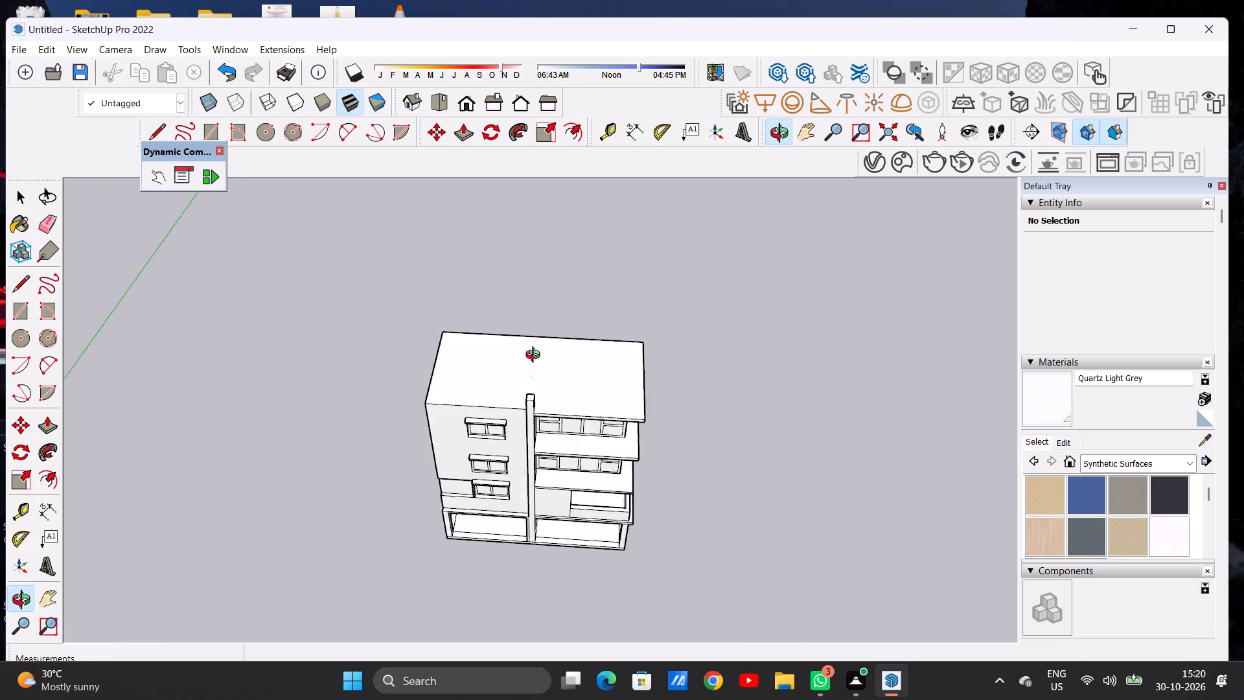
pyautogui.moveTo(536, 356); pyautogui.dragTo(541, 188, button='middle')
pyautogui.press('space')
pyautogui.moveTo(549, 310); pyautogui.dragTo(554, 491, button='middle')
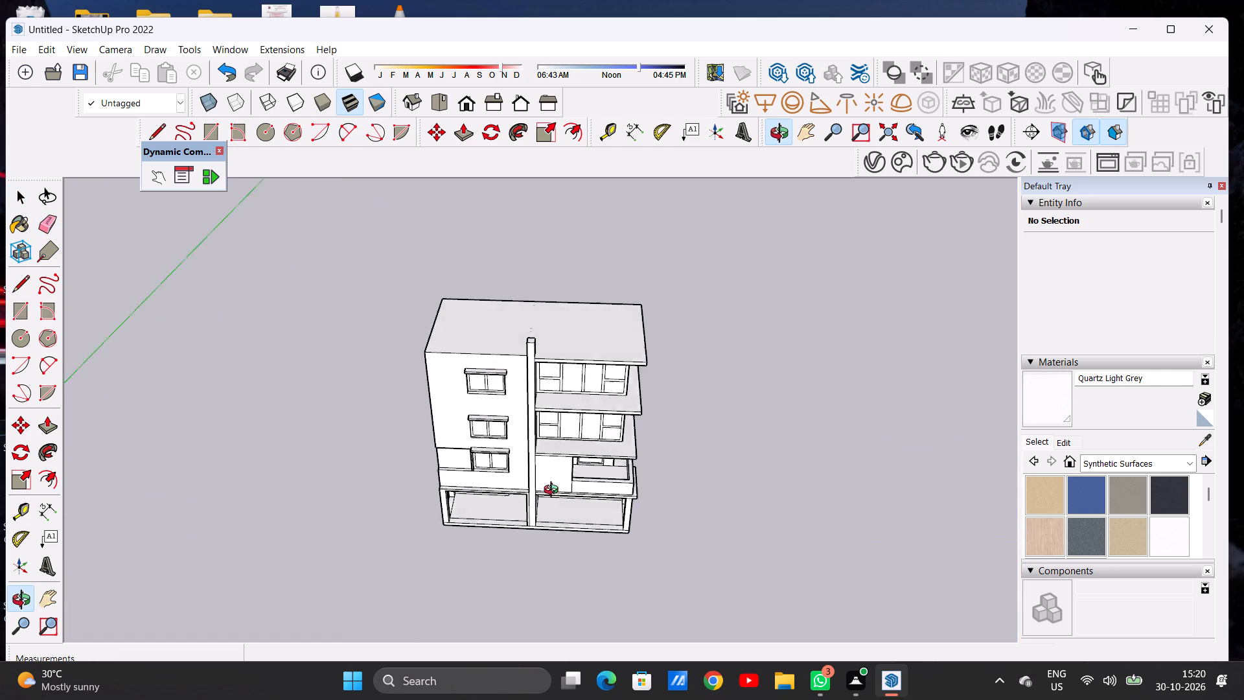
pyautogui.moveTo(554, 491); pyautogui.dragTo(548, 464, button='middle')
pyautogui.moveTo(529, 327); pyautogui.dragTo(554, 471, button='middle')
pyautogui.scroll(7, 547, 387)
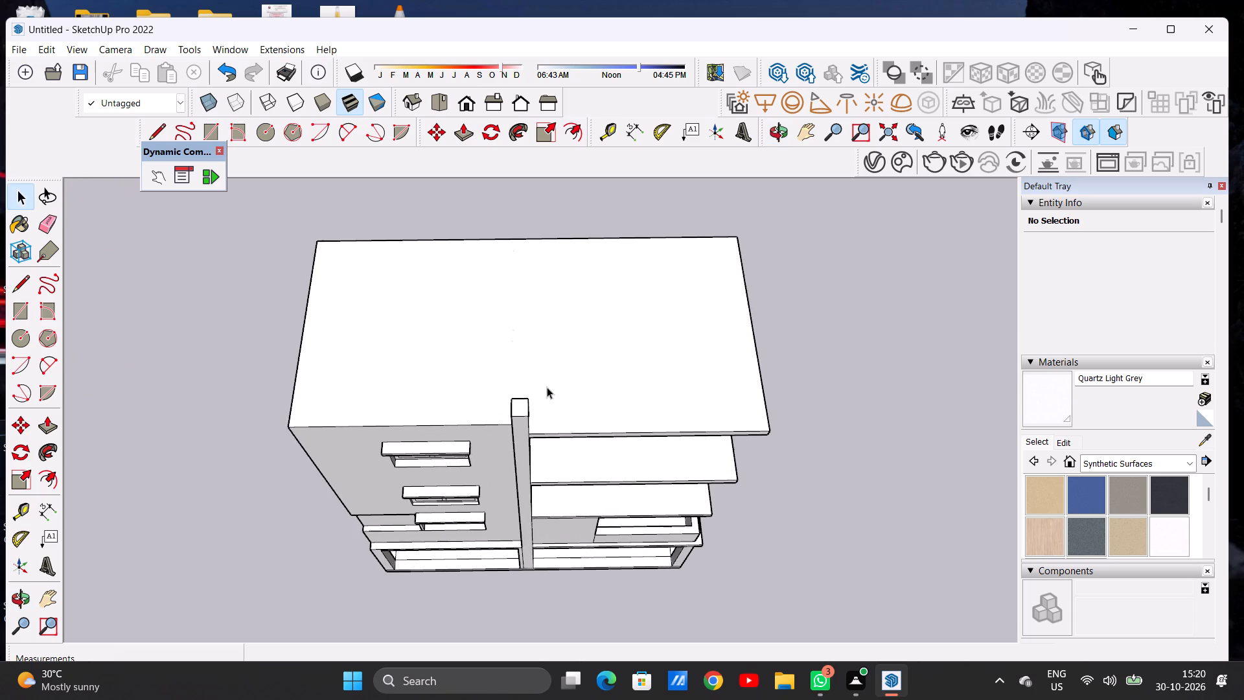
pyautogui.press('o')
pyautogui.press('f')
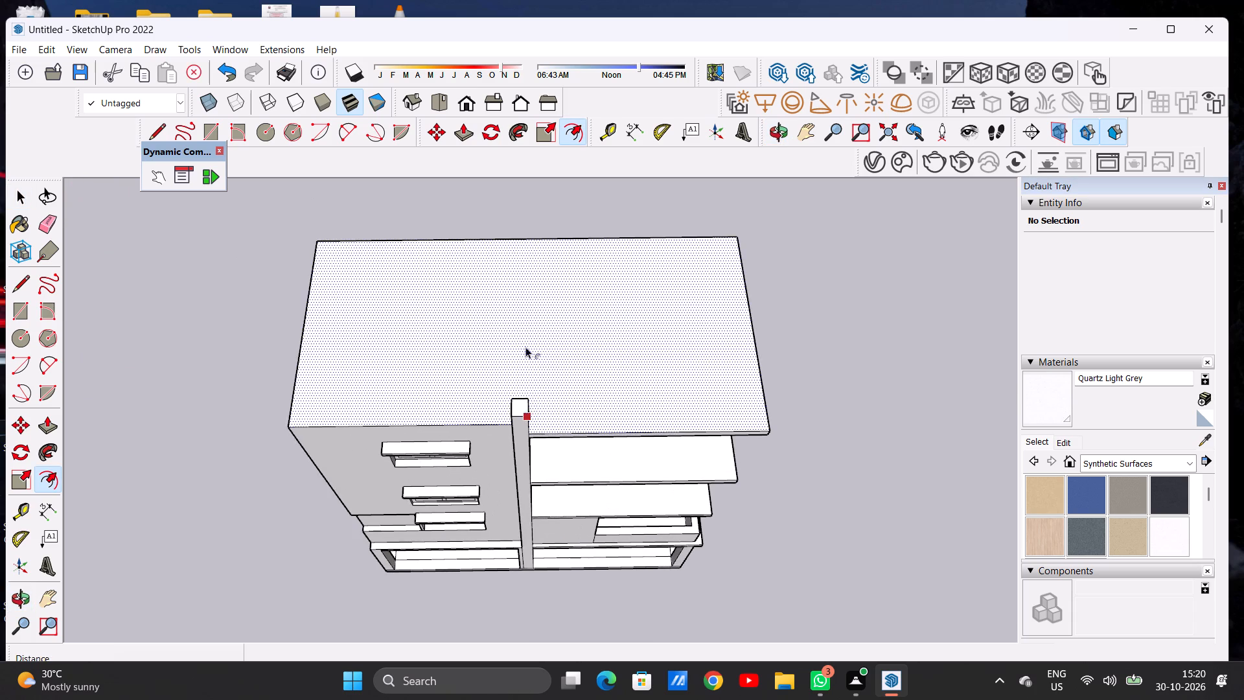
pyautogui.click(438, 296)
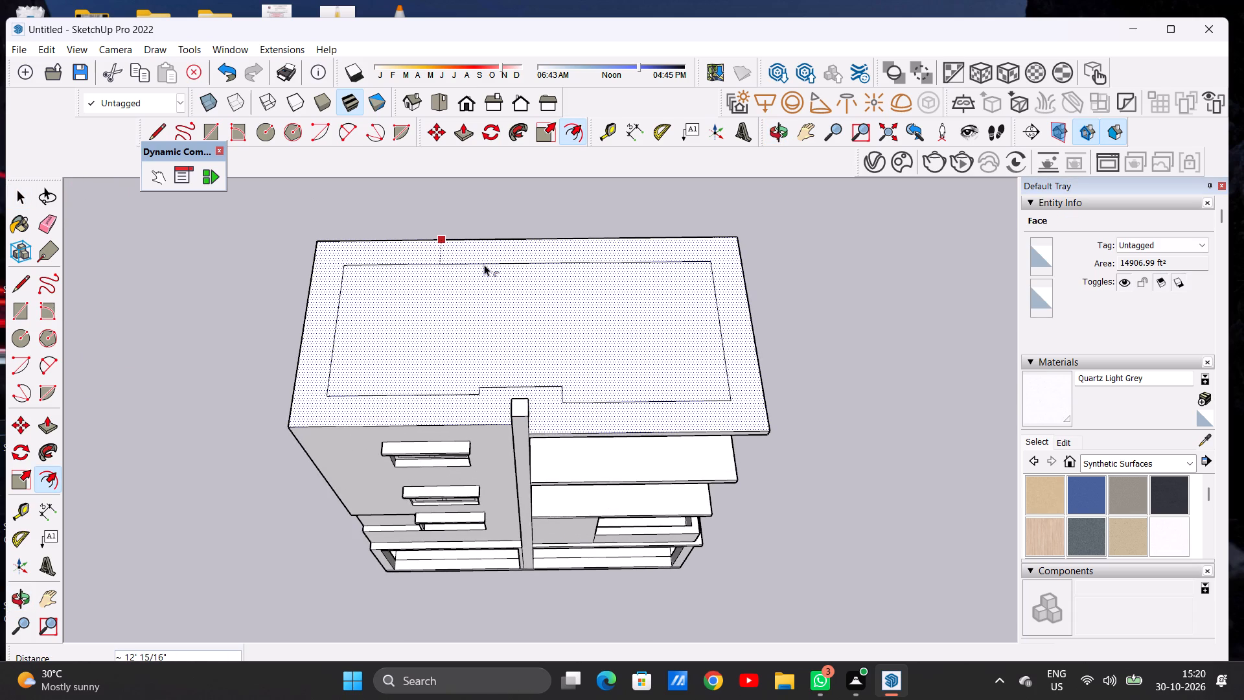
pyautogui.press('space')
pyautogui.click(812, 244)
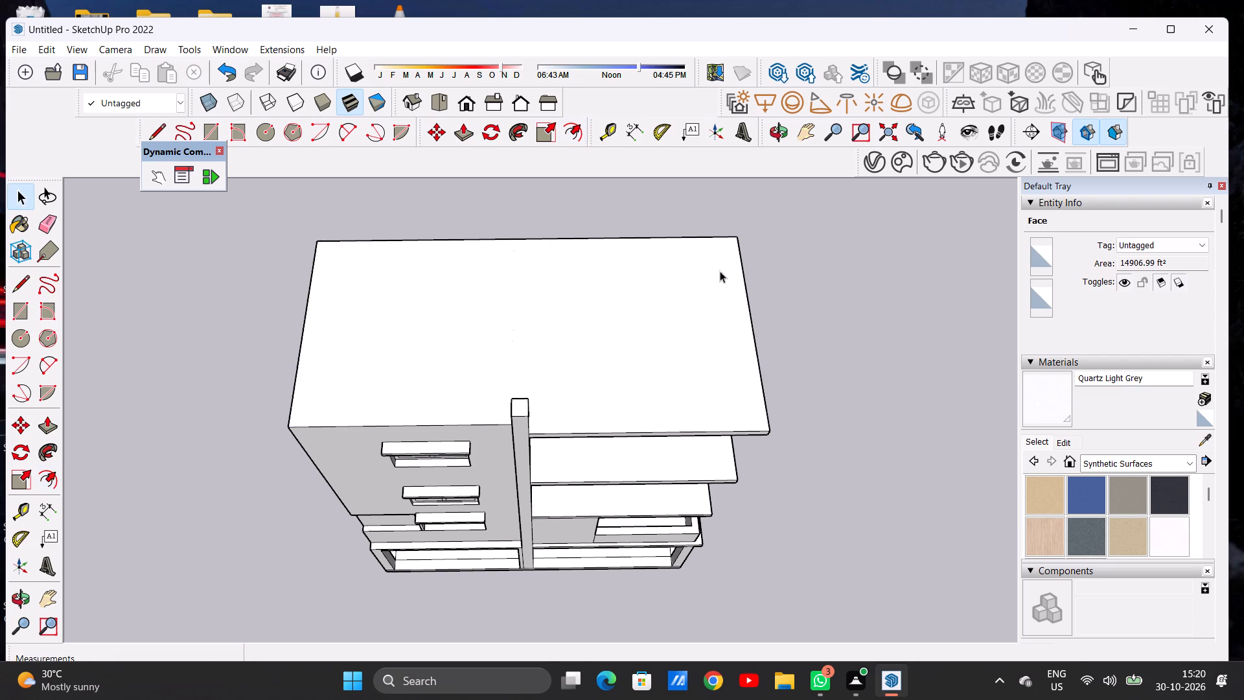
# Examine the flat roof, its edges and the front pillar's notch from the side, rear and above.
pyautogui.moveTo(474, 338); pyautogui.dragTo(798, 321, button='middle')
pyautogui.scroll(6, 645, 350)
pyautogui.scroll(-3, 630, 335)
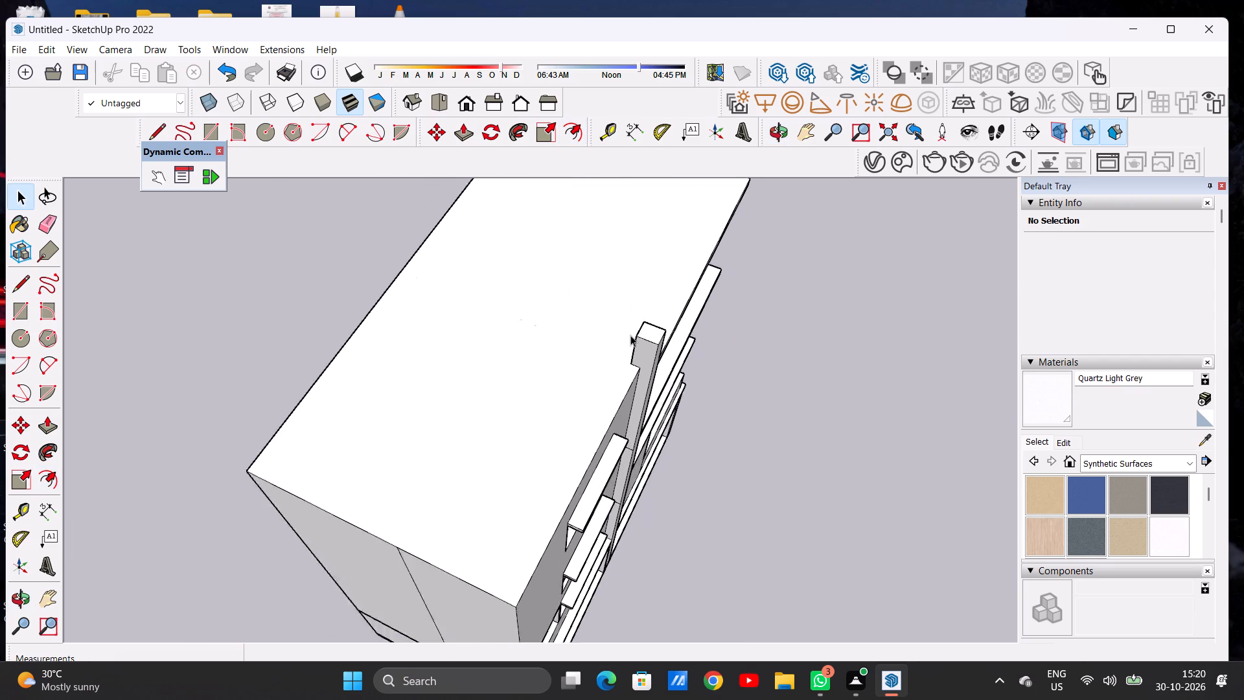
pyautogui.scroll(-3, 630, 335)
pyautogui.moveTo(648, 334); pyautogui.dragTo(744, 327, button='middle')
pyautogui.moveTo(536, 376); pyautogui.dragTo(672, 360, button='middle')
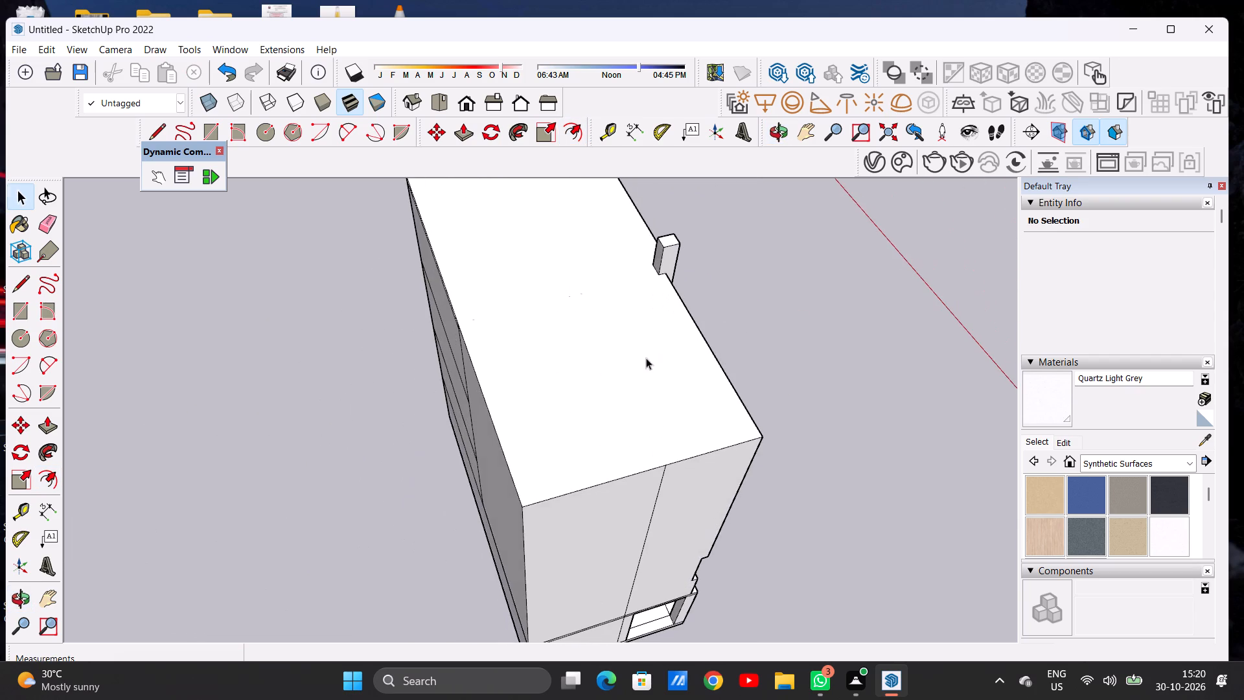
pyautogui.scroll(-14, 520, 333)
pyautogui.moveTo(474, 366); pyautogui.dragTo(776, 316, button='middle')
pyautogui.scroll(6, 581, 338)
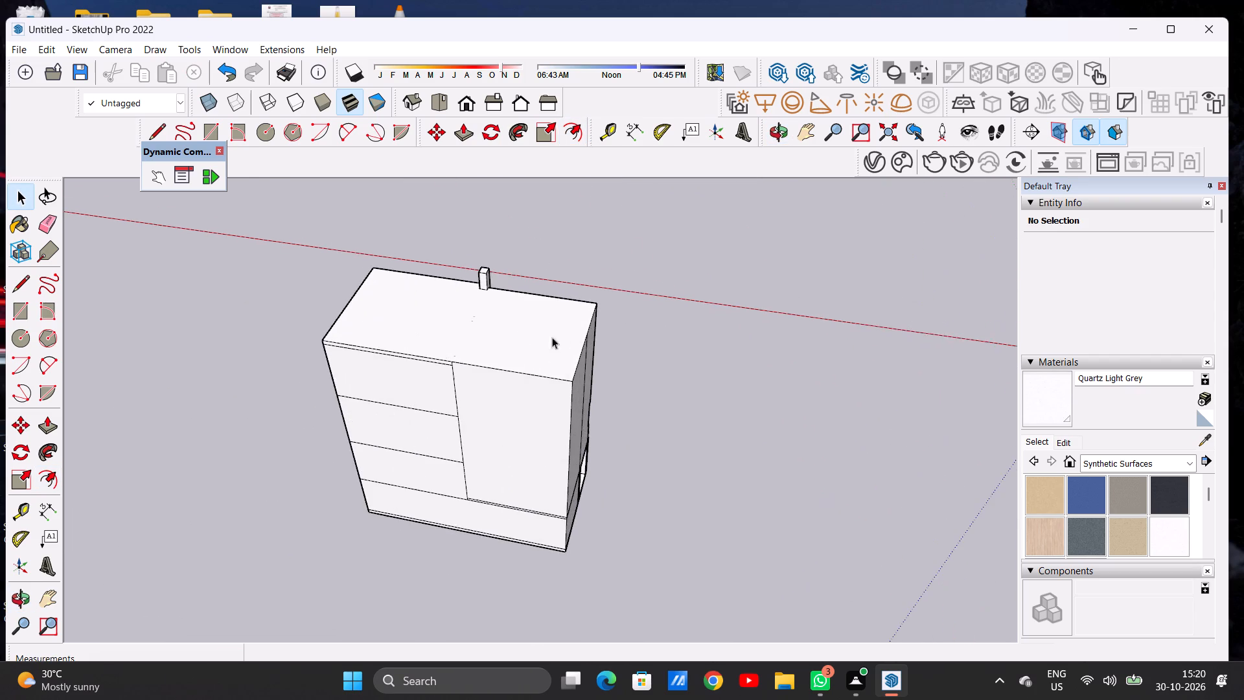
pyautogui.moveTo(426, 308); pyautogui.dragTo(519, 462, button='middle')
pyautogui.scroll(1, 456, 432)
pyautogui.scroll(-1, 456, 432)
pyautogui.scroll(3, 456, 432)
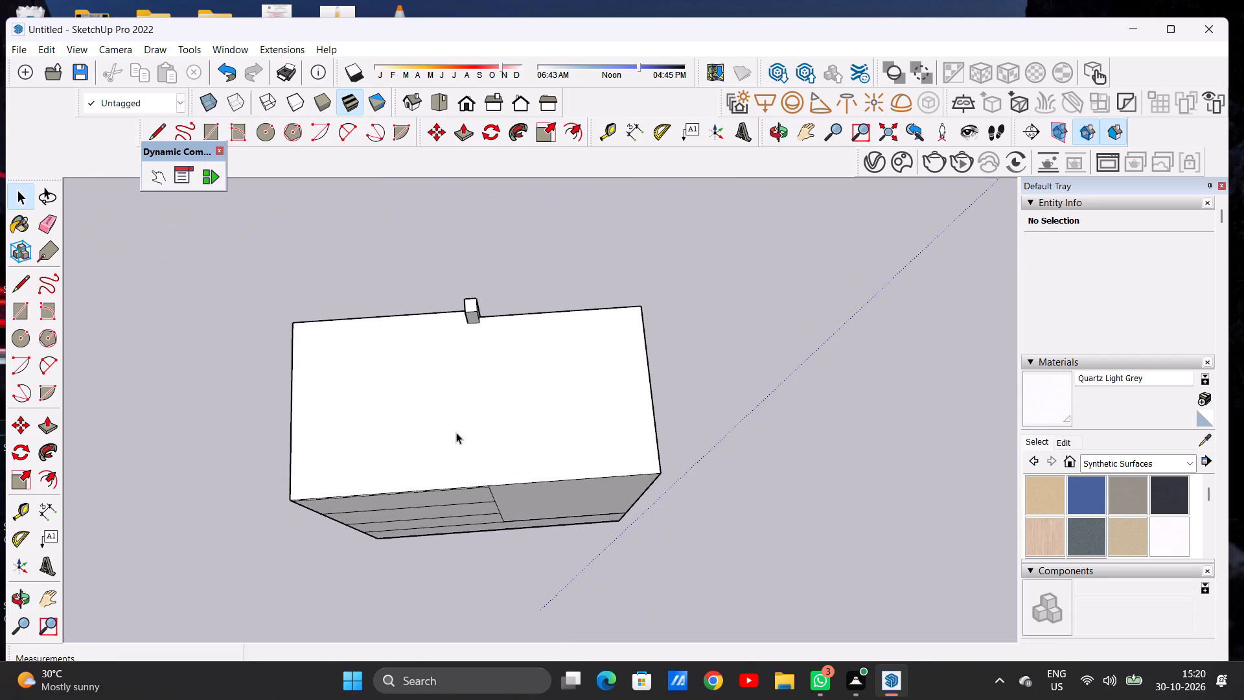
pyautogui.scroll(-7, 527, 351)
pyautogui.moveTo(501, 367); pyautogui.dragTo(483, 405, button='middle')
pyautogui.scroll(1, 496, 401)
pyautogui.scroll(-1, 496, 401)
pyautogui.scroll(1, 496, 401)
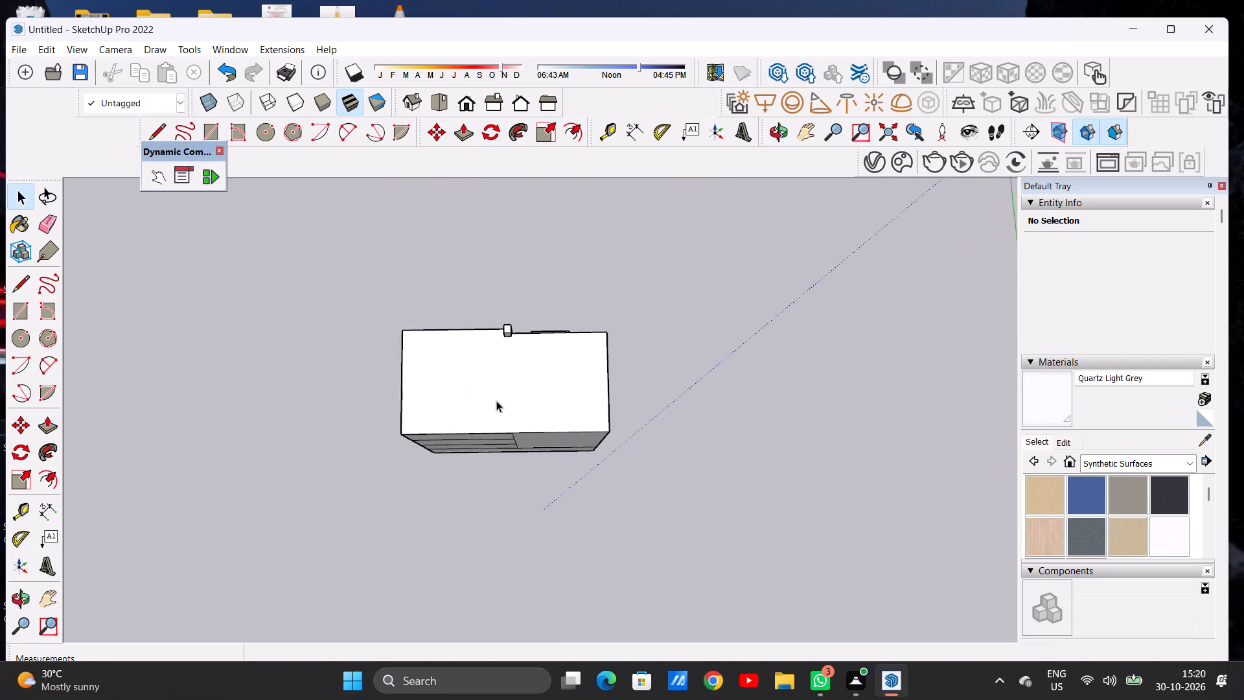
# Offset the flat roof's outline inward by about 3' 5 1/2", following the notch around the front pillar.
pyautogui.scroll(1, 496, 401)
pyautogui.moveTo(490, 399); pyautogui.dragTo(476, 406, button='middle')
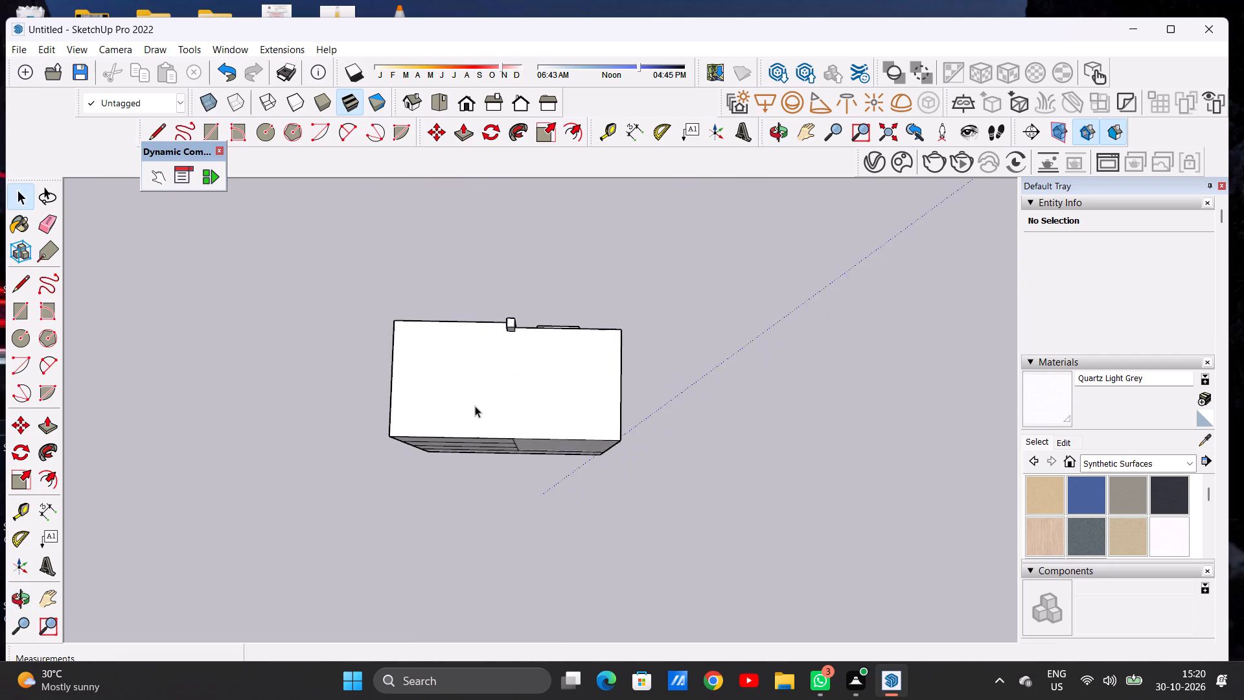
pyautogui.scroll(9, 483, 408)
pyautogui.write('OF')
pyautogui.click(443, 229)
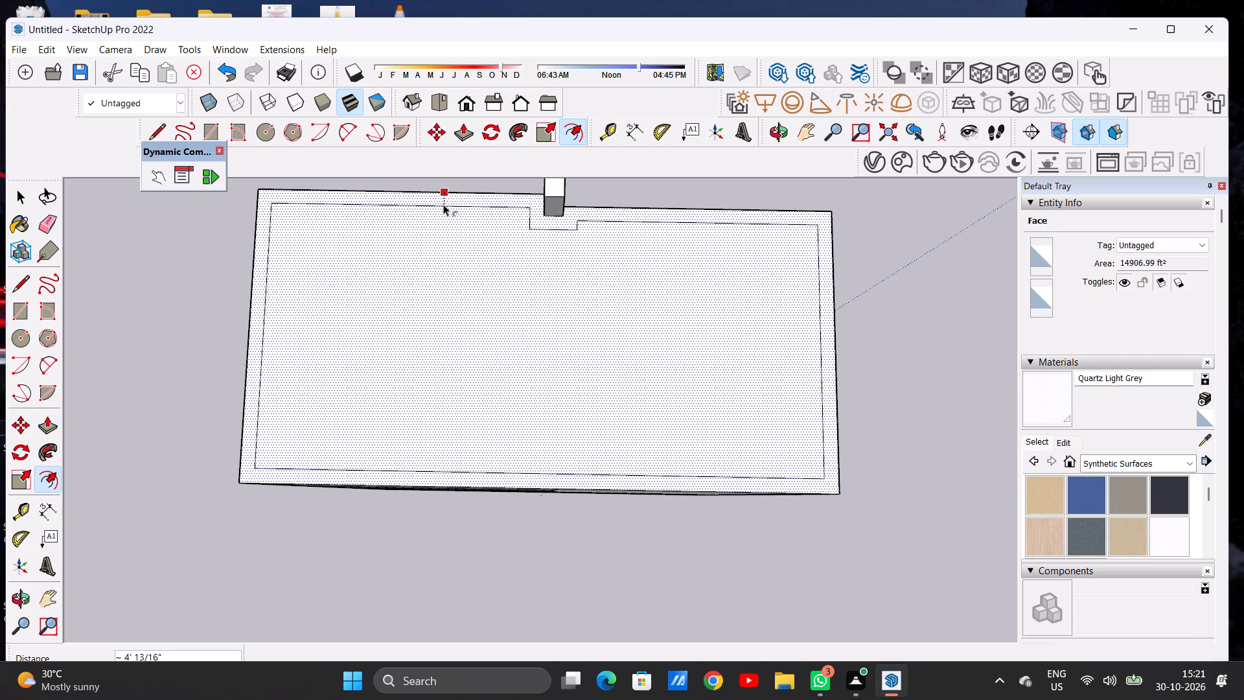
pyautogui.click(443, 204)
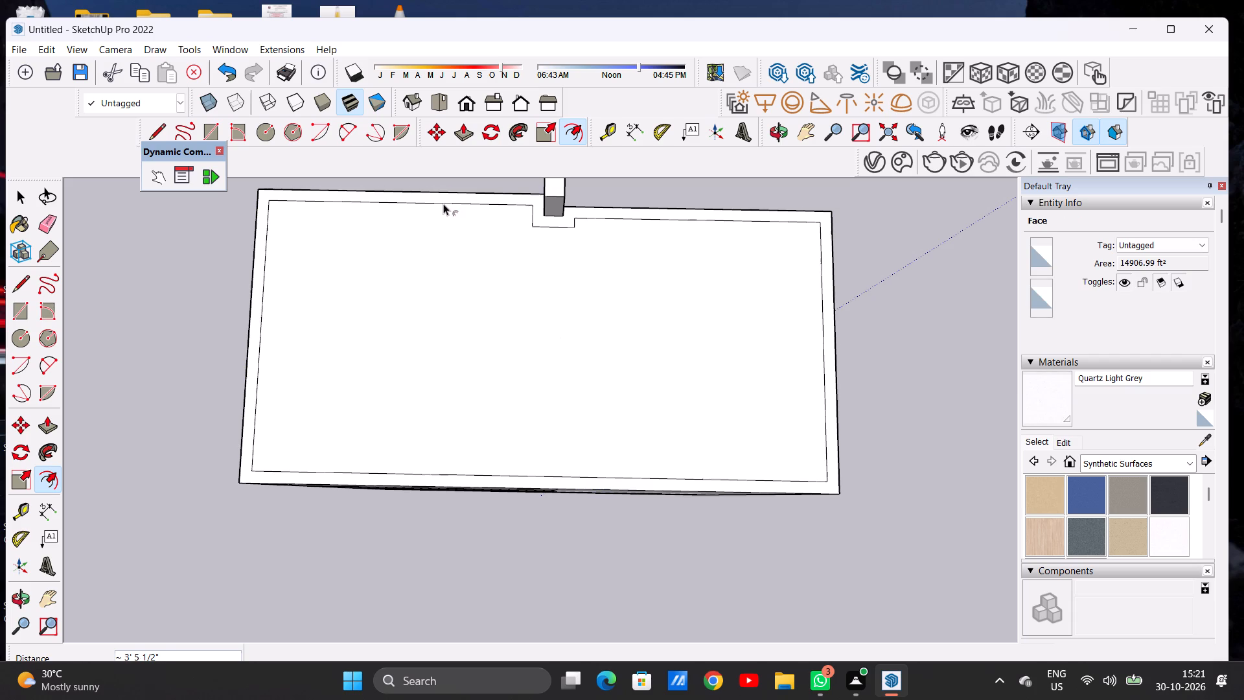
pyautogui.press('space')
# Draw a line from the offset outline's corner beside the pillar, continuing its straight run across the notch toward the pillar's side edge.
pyautogui.scroll(-5, 617, 324)
pyautogui.moveTo(712, 295); pyautogui.dragTo(342, 246, button='middle')
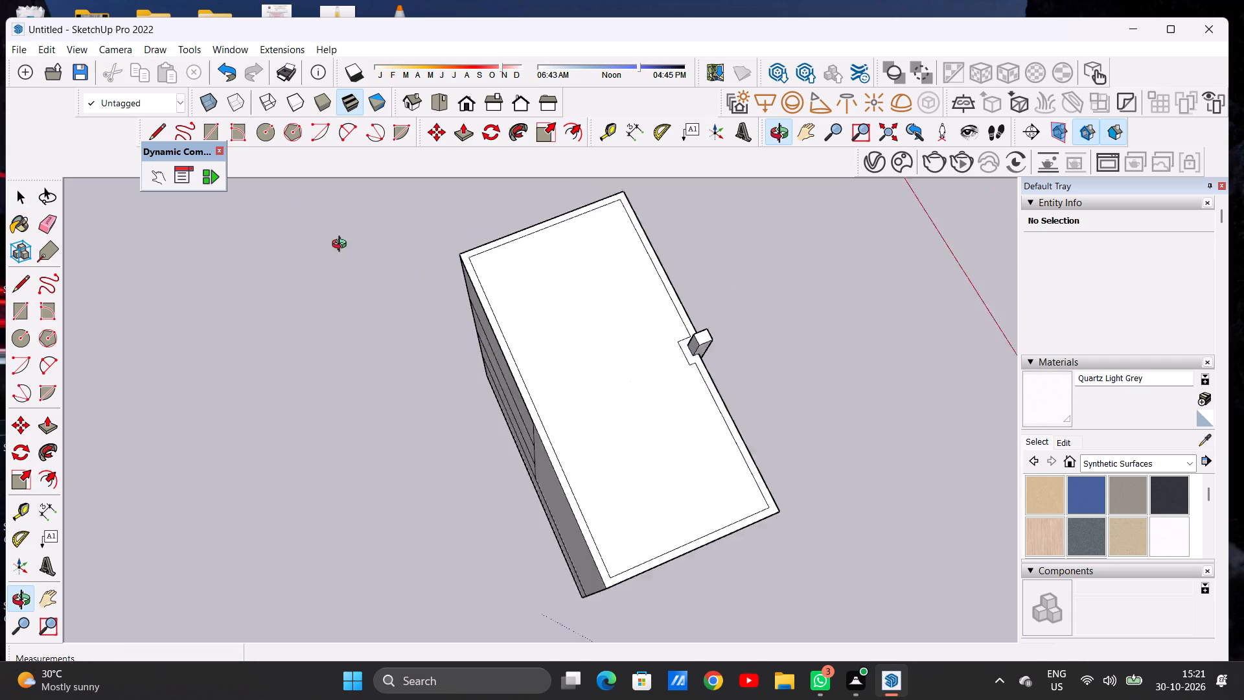
pyautogui.moveTo(342, 246); pyautogui.dragTo(334, 244, button='middle')
pyautogui.moveTo(601, 335); pyautogui.dragTo(248, 229, button='middle')
pyautogui.moveTo(656, 349); pyautogui.dragTo(461, 312, button='middle')
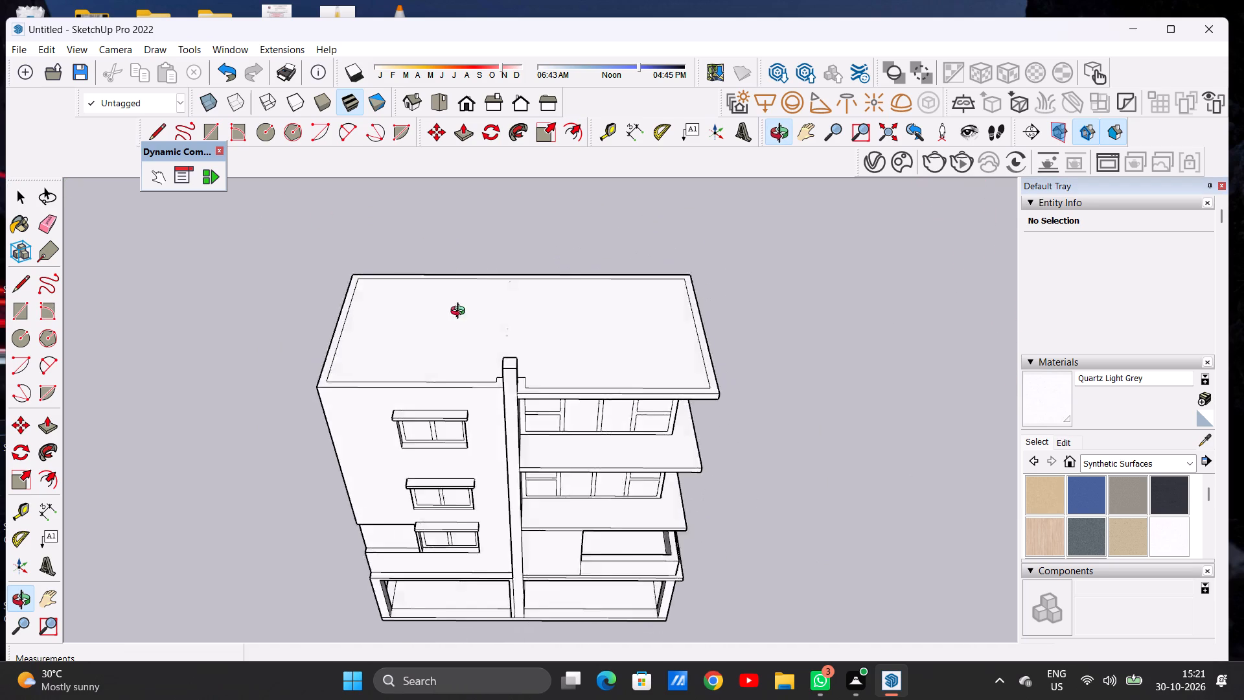
pyautogui.moveTo(461, 312); pyautogui.dragTo(616, 356, button='middle')
pyautogui.scroll(20, 562, 417)
pyautogui.scroll(3, 562, 417)
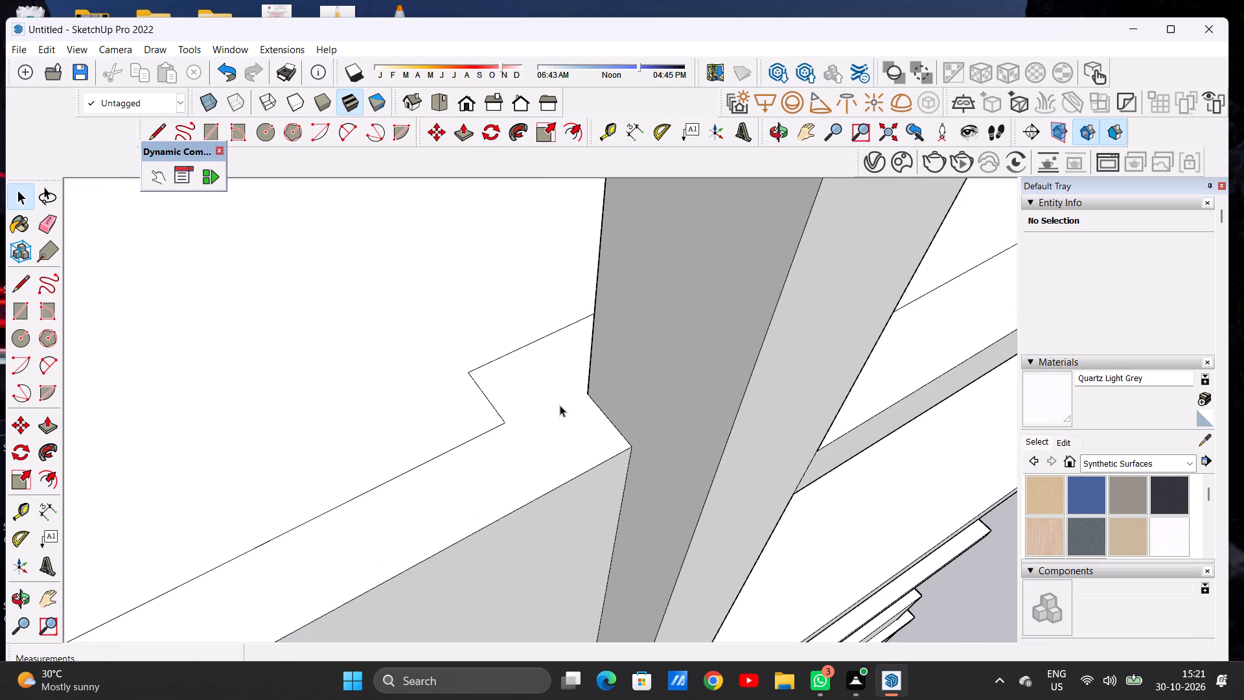
pyautogui.press('l')
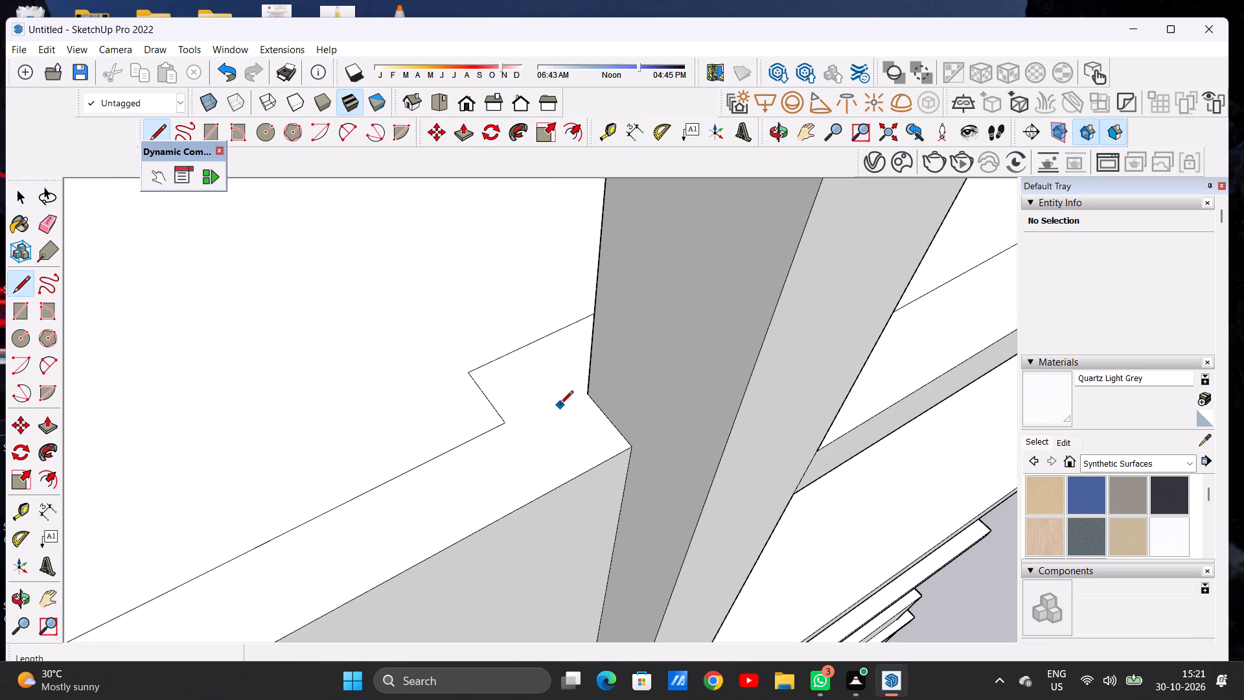
pyautogui.scroll(6, 560, 405)
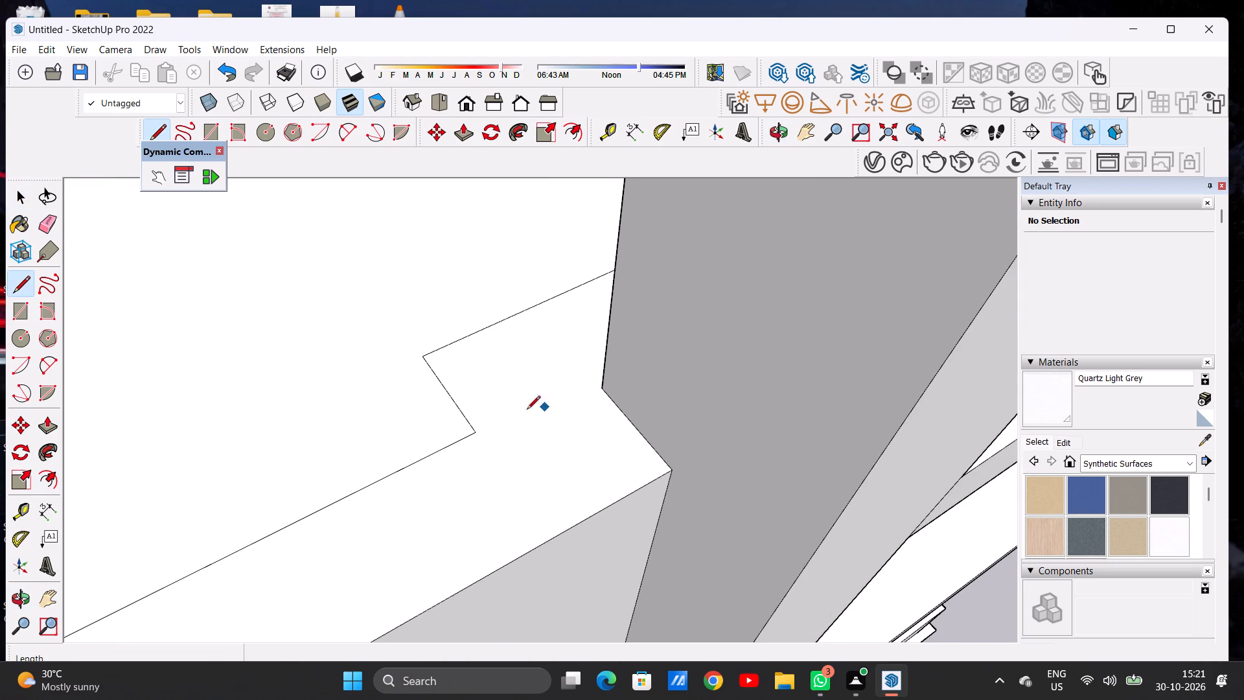
pyautogui.click(476, 430)
pyautogui.scroll(3, 586, 379)
pyautogui.scroll(-1, 586, 379)
pyautogui.scroll(5, 586, 379)
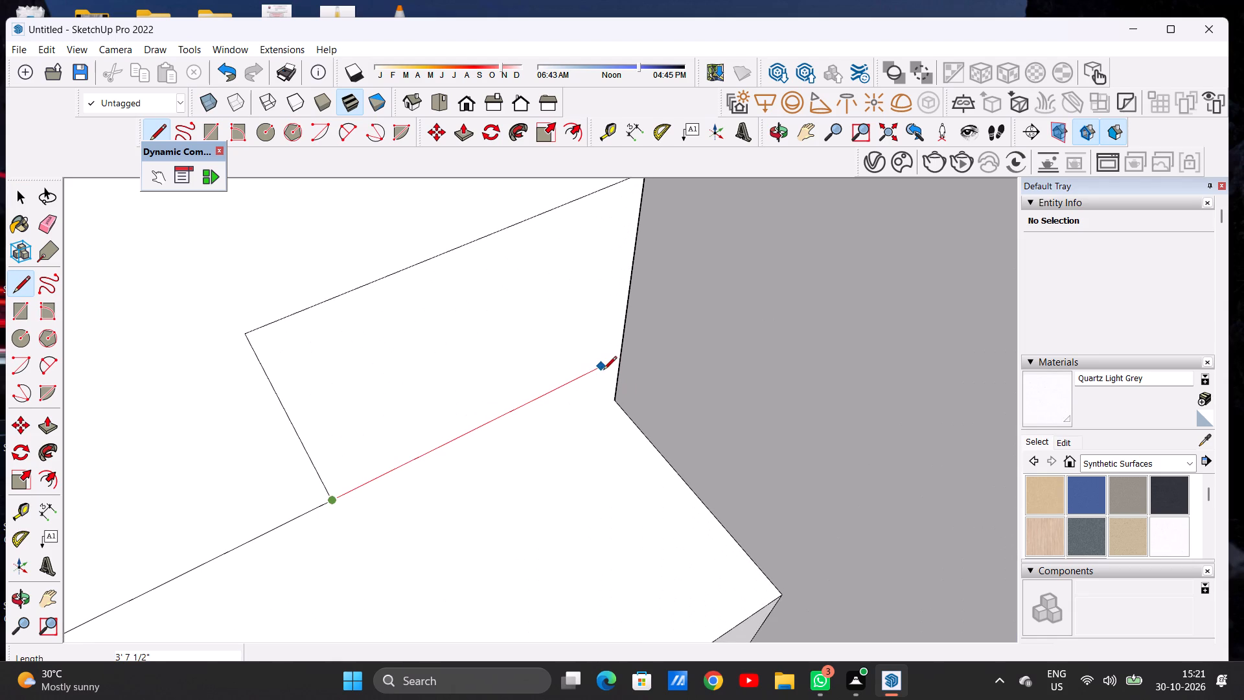
pyautogui.click(595, 378)
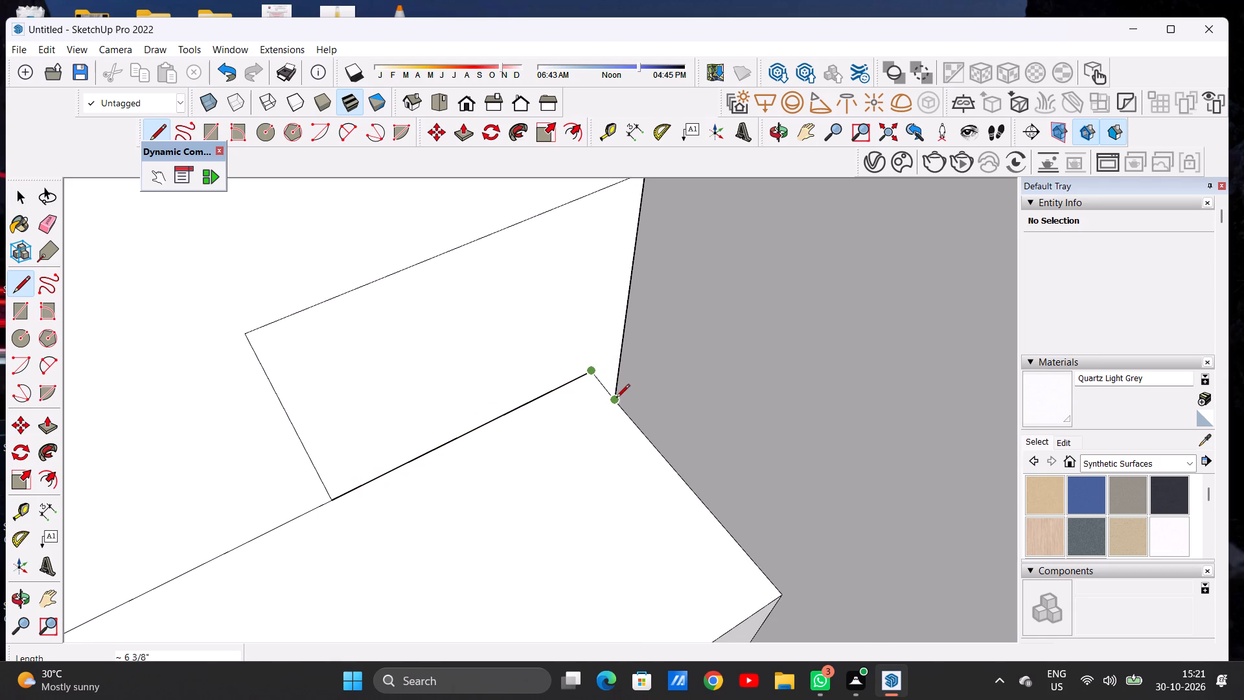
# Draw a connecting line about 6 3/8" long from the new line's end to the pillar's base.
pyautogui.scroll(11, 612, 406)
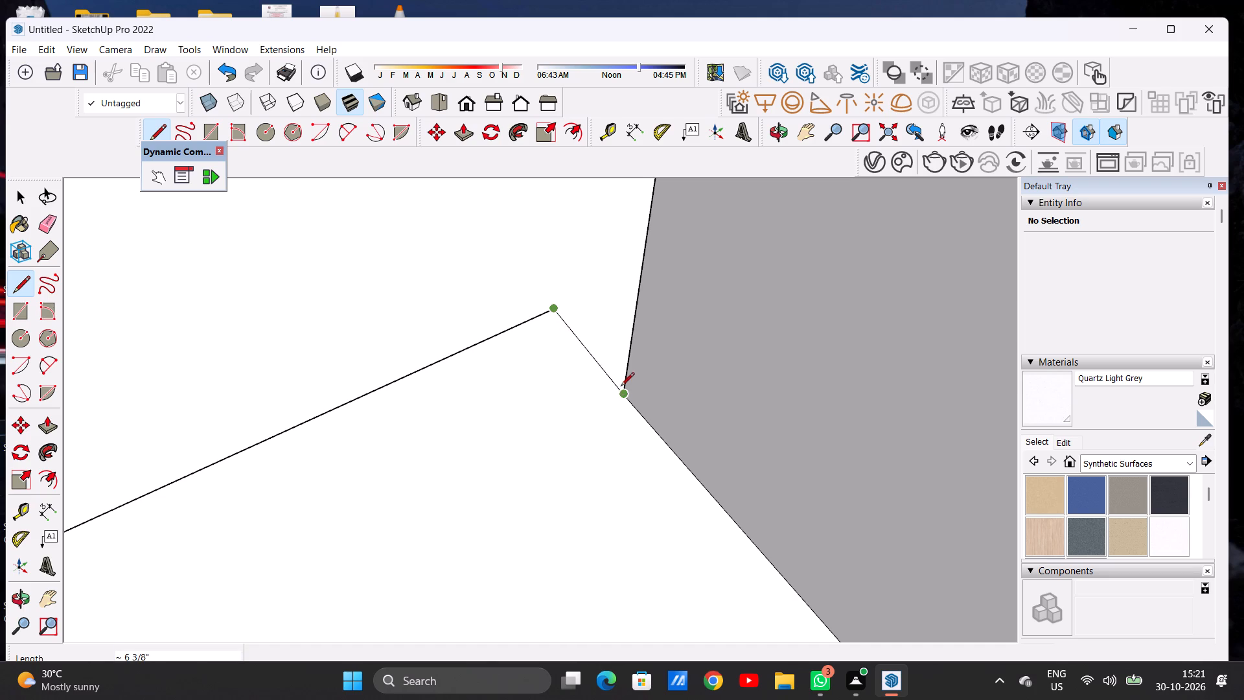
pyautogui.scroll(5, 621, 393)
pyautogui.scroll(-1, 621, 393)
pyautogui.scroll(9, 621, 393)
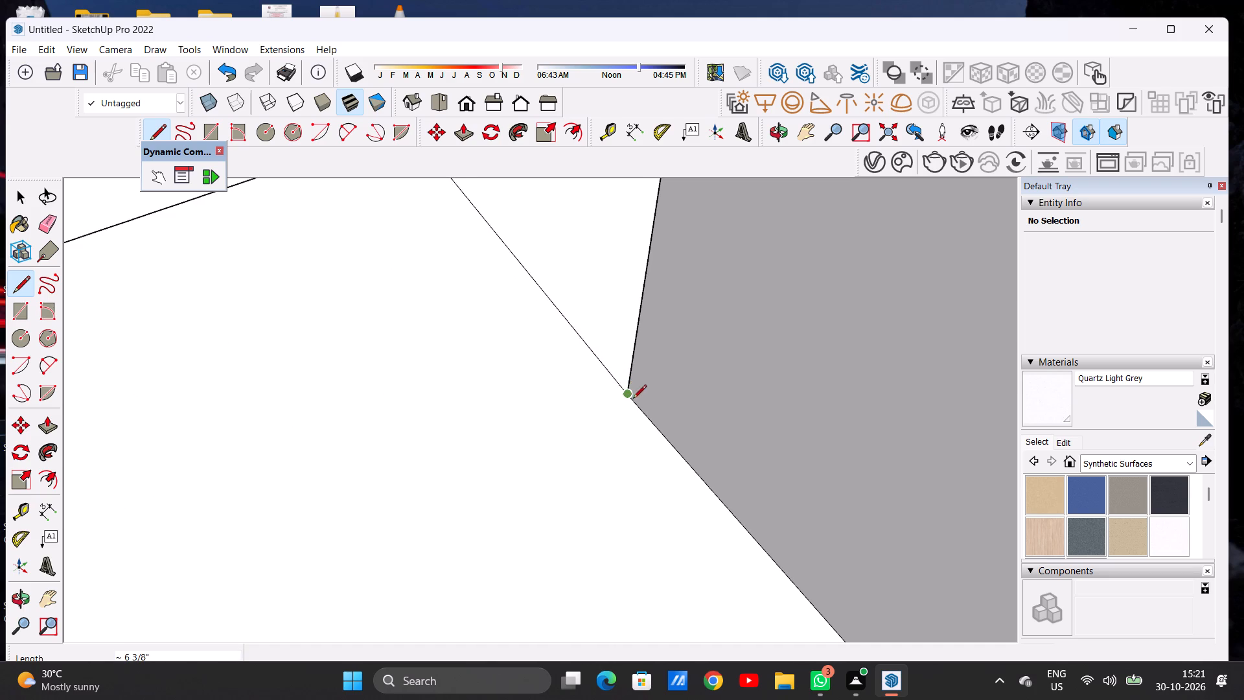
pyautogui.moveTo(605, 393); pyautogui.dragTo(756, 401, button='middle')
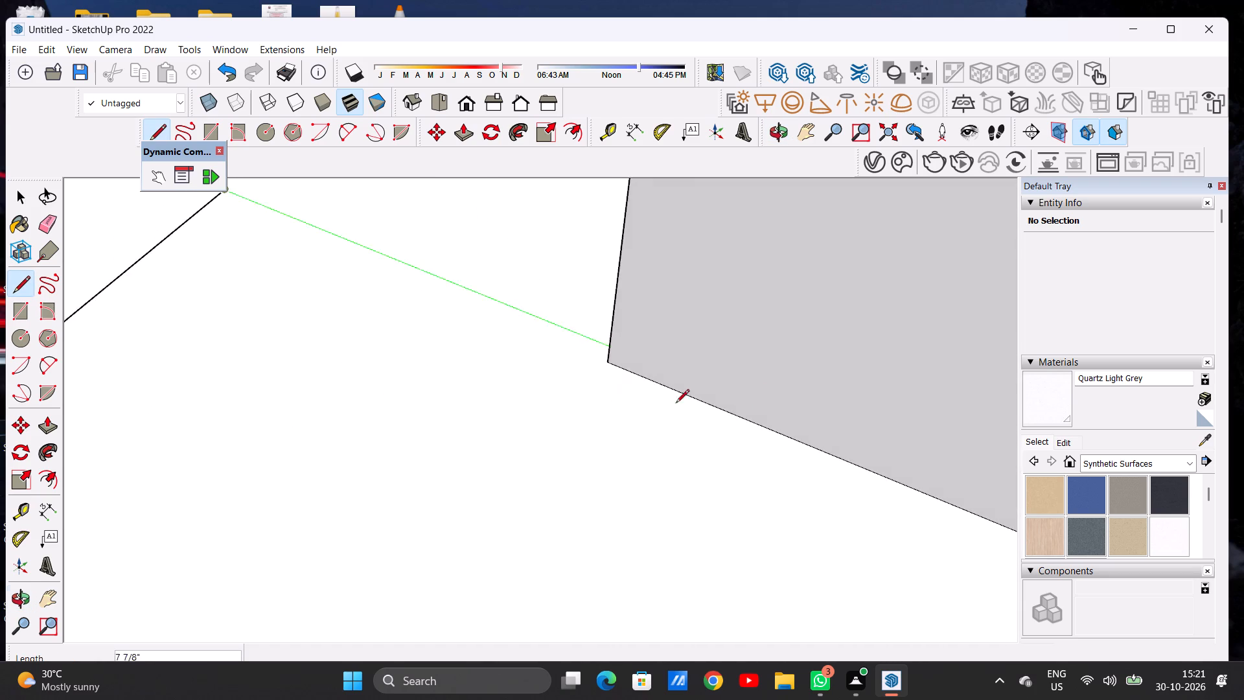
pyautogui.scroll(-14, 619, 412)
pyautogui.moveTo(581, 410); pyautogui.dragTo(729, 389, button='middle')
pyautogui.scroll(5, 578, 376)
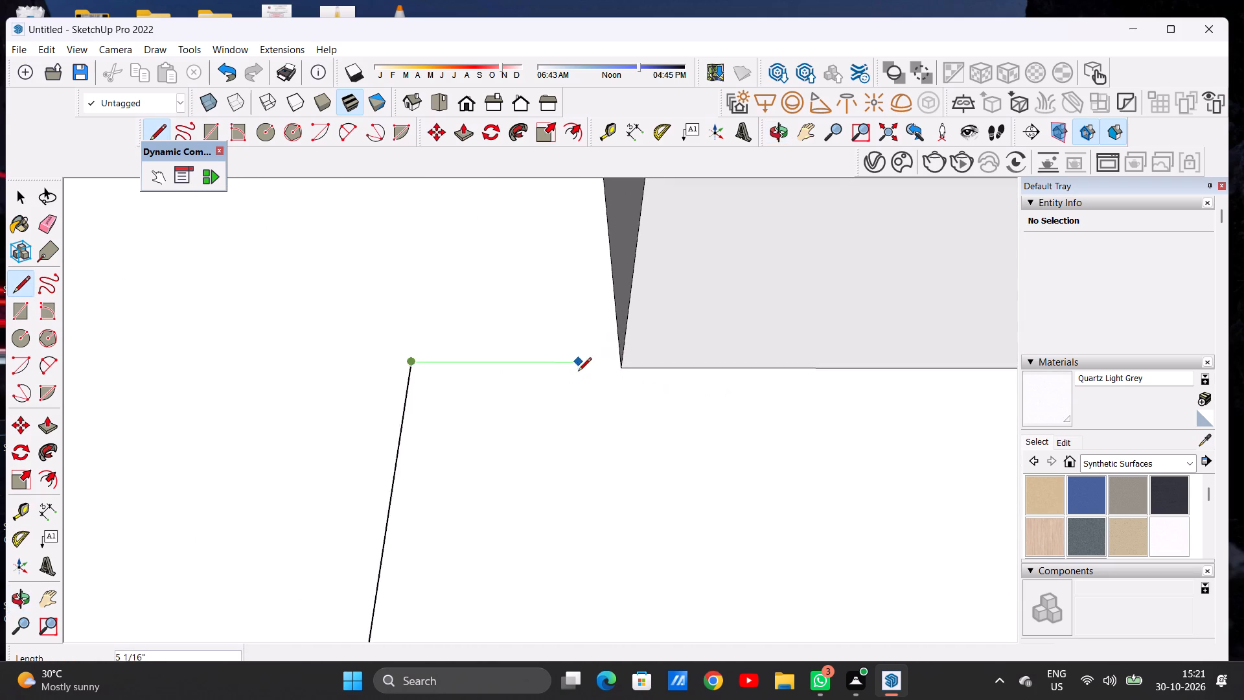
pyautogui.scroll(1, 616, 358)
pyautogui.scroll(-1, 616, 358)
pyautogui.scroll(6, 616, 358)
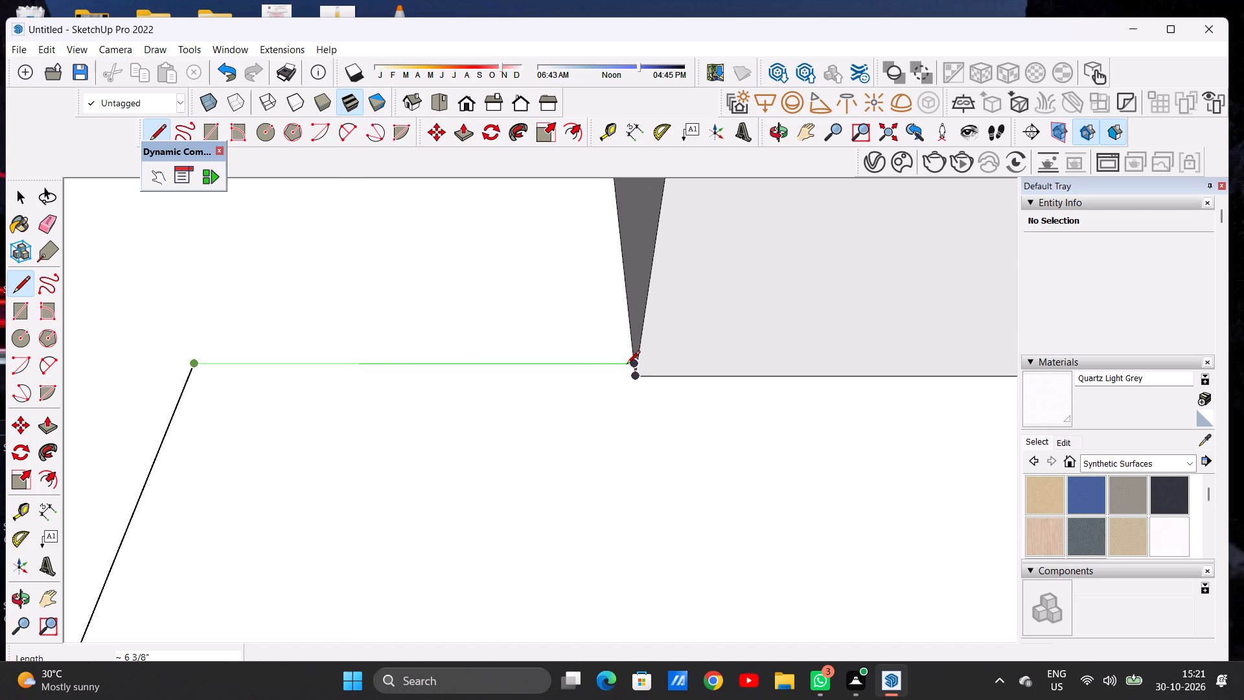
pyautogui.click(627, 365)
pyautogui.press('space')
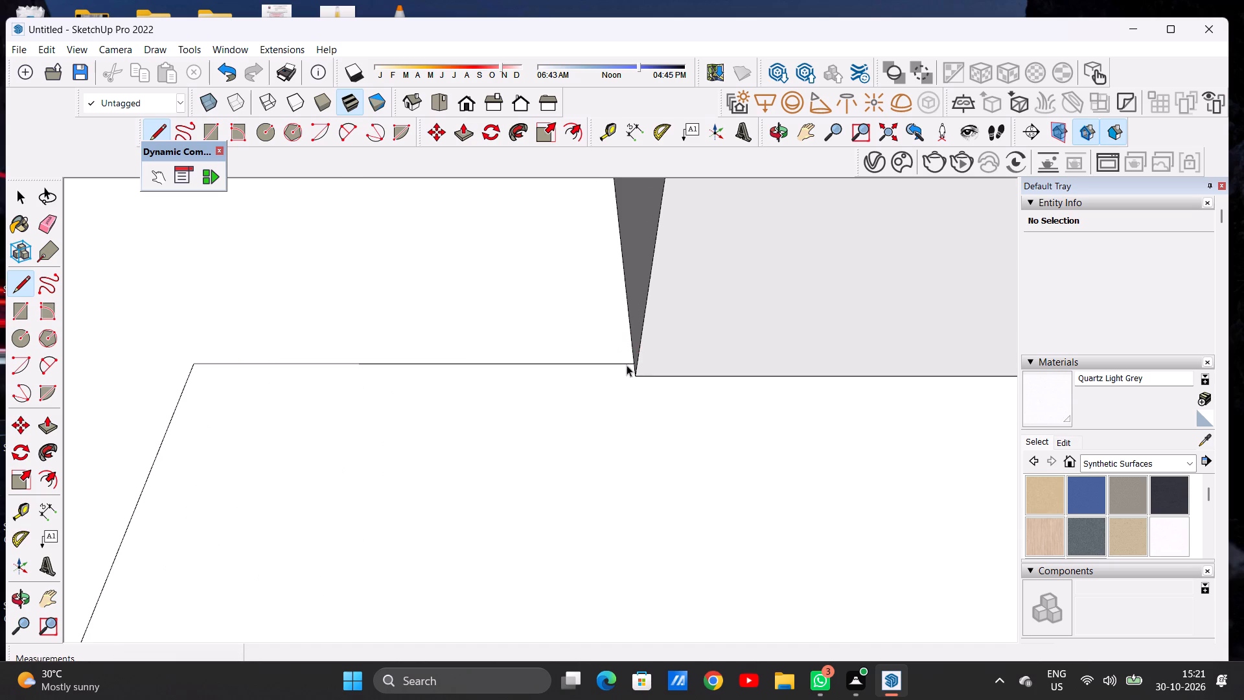
# Replace the connecting line with one from the pillar's exact base corner to the extended line, erasing the old line and leftover stub.
pyautogui.write('L')
pyautogui.click(632, 375)
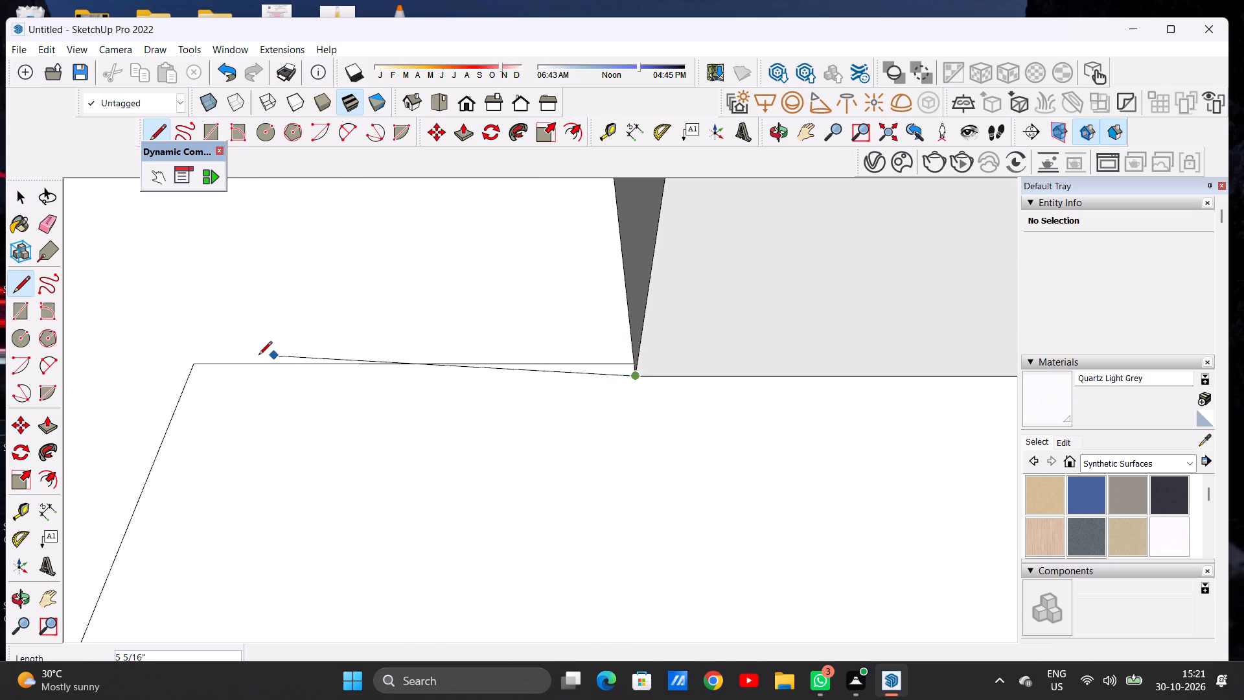
pyautogui.click(192, 377)
pyautogui.press('space')
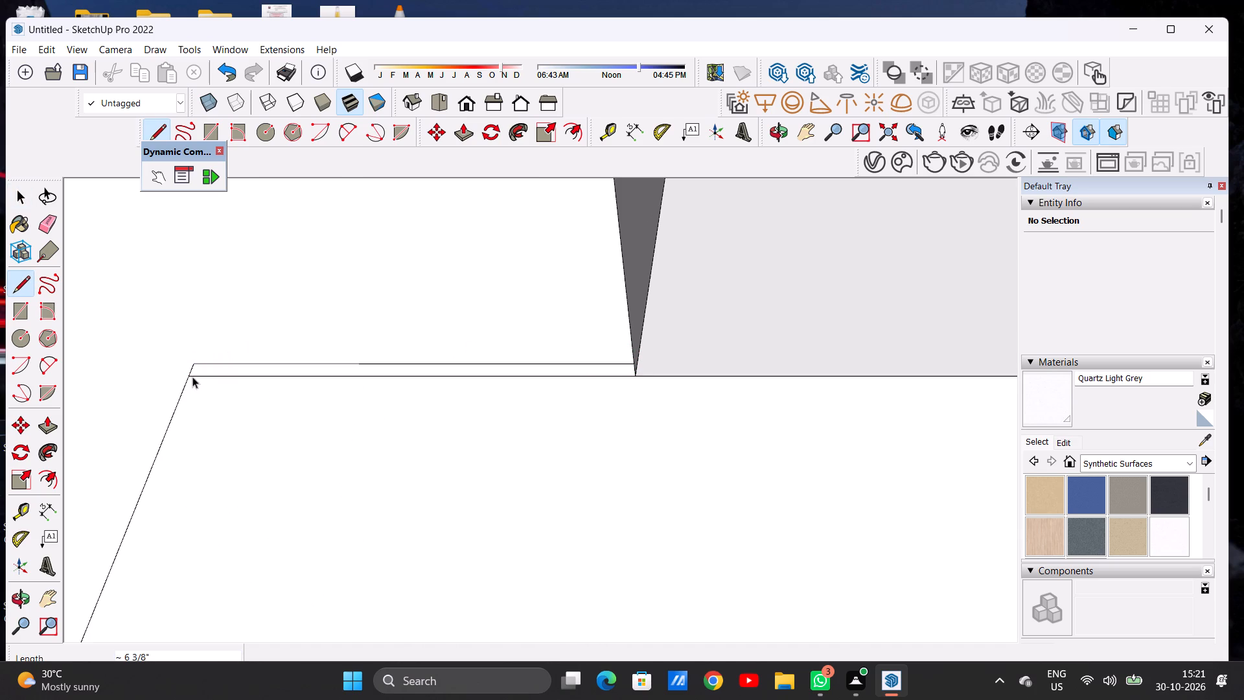
pyautogui.write('E')
pyautogui.click(267, 358)
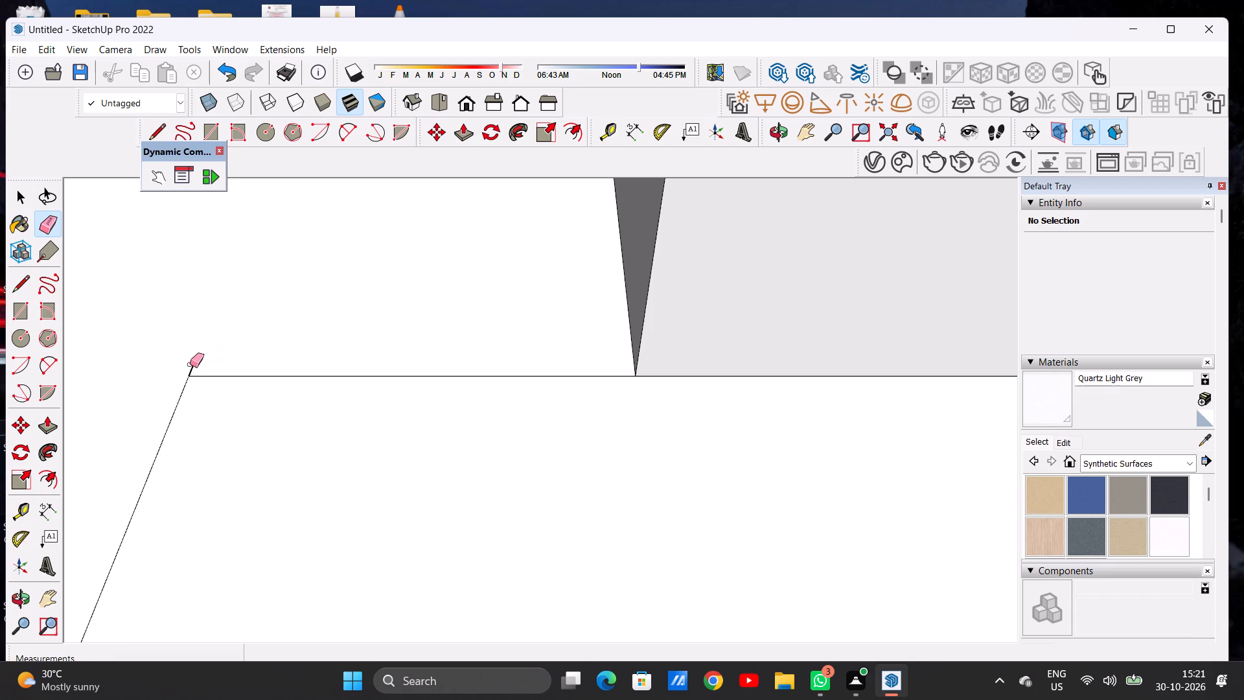
pyautogui.moveTo(190, 364); pyautogui.dragTo(198, 367)
# Examine the roof's offset border and the new lines by the pillar from the front, side and above.
pyautogui.scroll(-18, 420, 363)
pyautogui.scroll(1, 483, 407)
pyautogui.scroll(-7, 483, 407)
pyautogui.scroll(1, 498, 401)
pyautogui.scroll(-9, 500, 401)
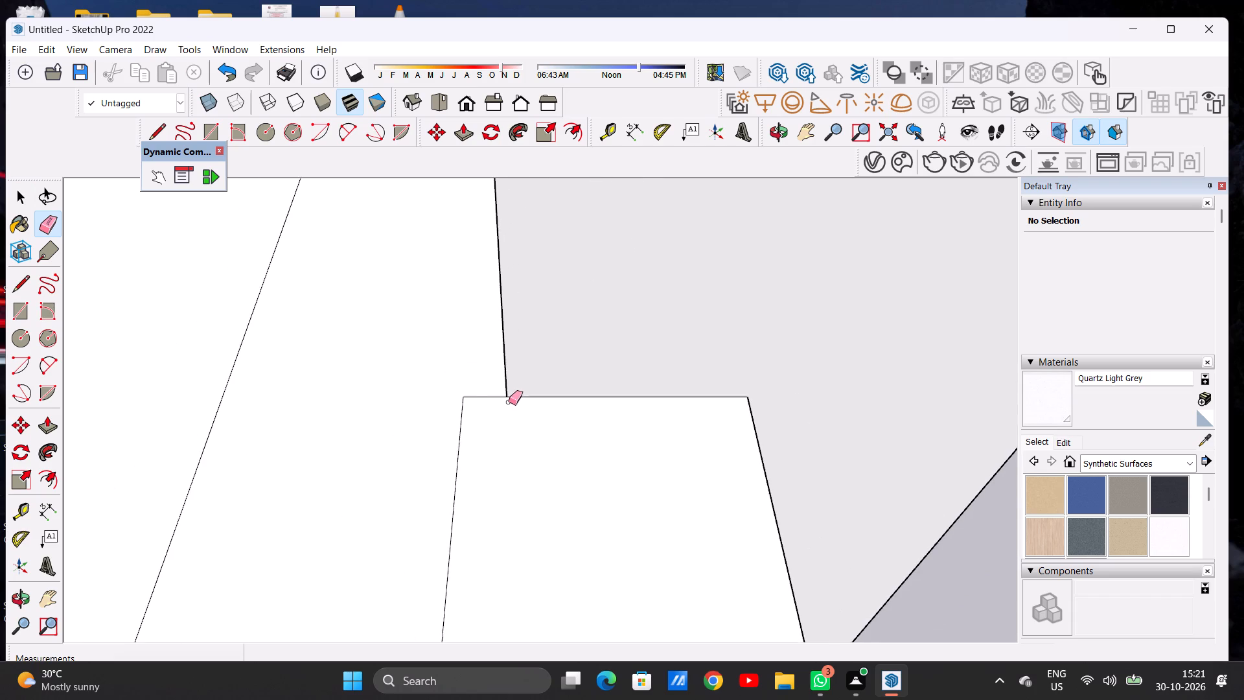
pyautogui.scroll(-11, 509, 402)
pyautogui.scroll(1, 513, 397)
pyautogui.scroll(-18, 513, 397)
pyautogui.moveTo(535, 416); pyautogui.dragTo(332, 419, button='middle')
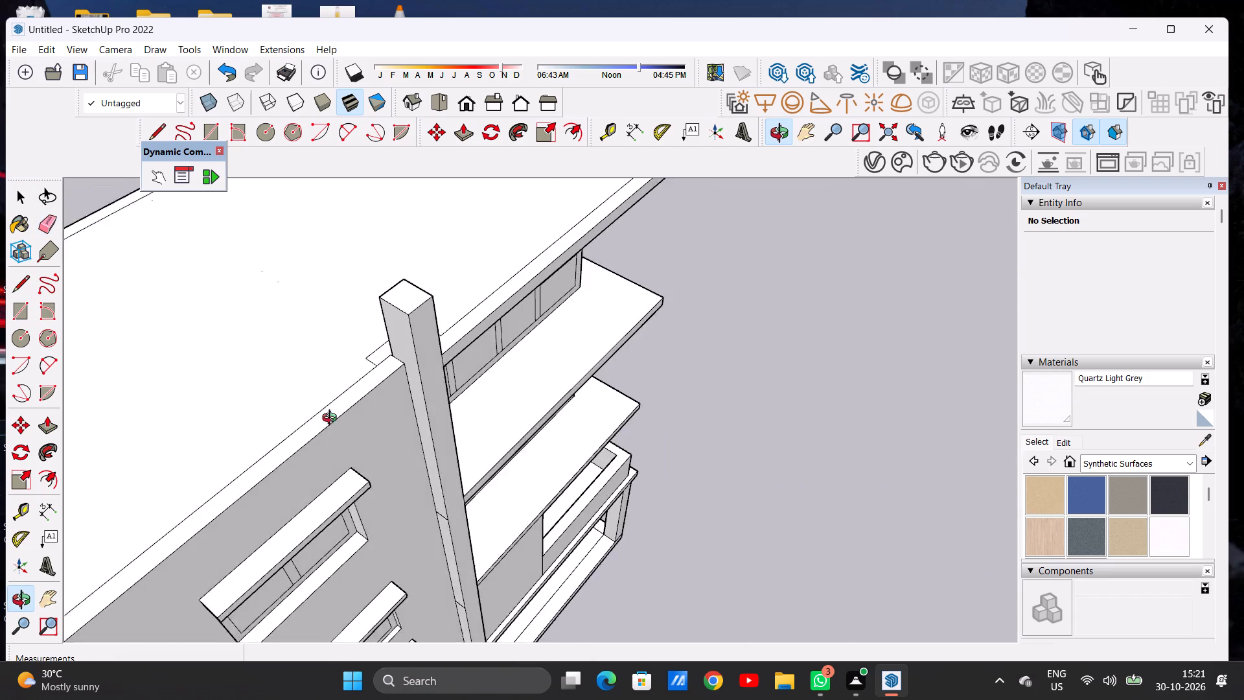
pyautogui.moveTo(332, 419); pyautogui.dragTo(296, 427, button='middle')
pyautogui.moveTo(491, 340); pyautogui.dragTo(161, 408, button='middle')
pyautogui.scroll(-6, 324, 396)
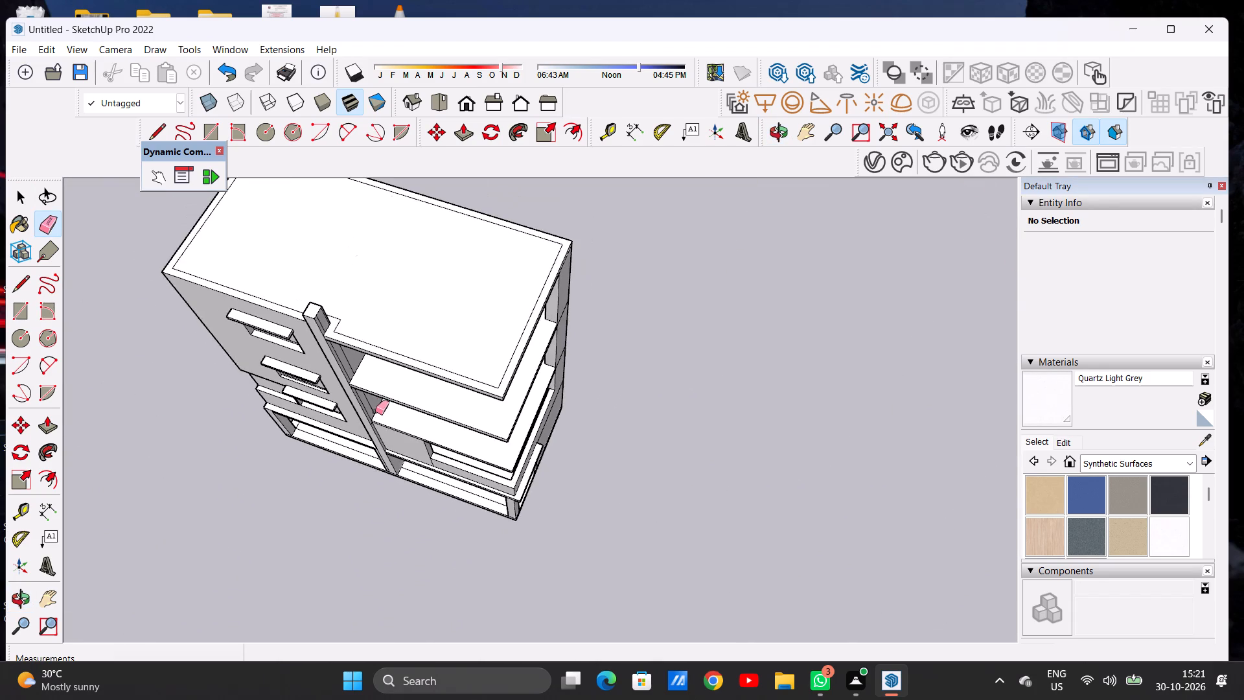
pyautogui.scroll(10, 358, 350)
pyautogui.scroll(-1, 317, 294)
pyautogui.scroll(10, 317, 294)
pyautogui.moveTo(516, 323); pyautogui.dragTo(308, 338, button='middle')
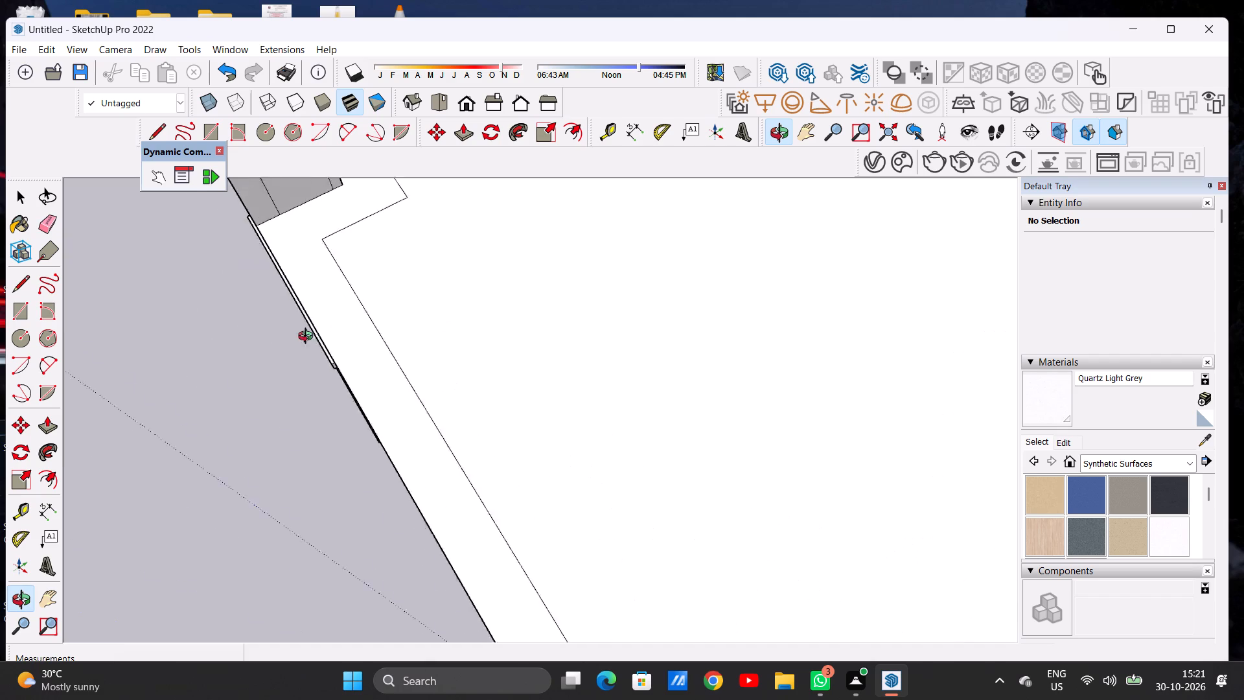
pyautogui.moveTo(308, 338); pyautogui.dragTo(281, 344, button='middle')
pyautogui.scroll(-19, 422, 369)
pyautogui.moveTo(460, 366); pyautogui.dragTo(333, 383, button='middle')
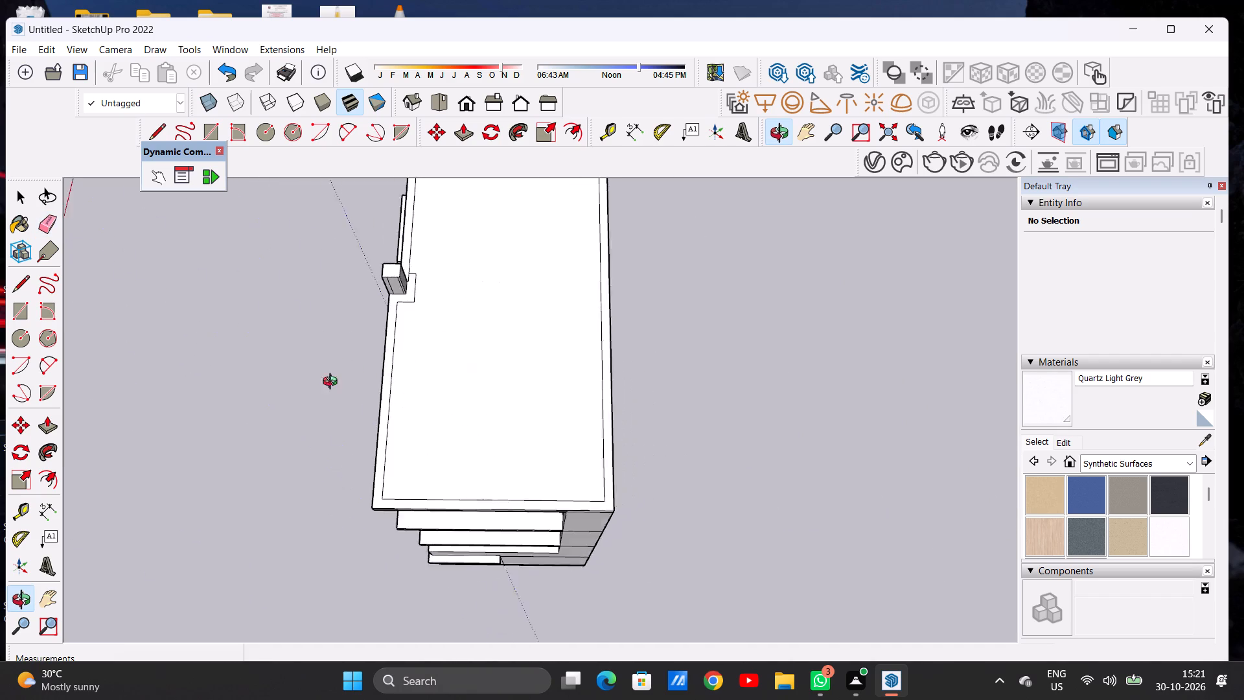
pyautogui.moveTo(333, 383); pyautogui.dragTo(252, 410, button='middle')
# Inspect up close how the pillar's base meets the extended line and the notch in the offset outline.
pyautogui.press('space')
pyautogui.scroll(4, 452, 246)
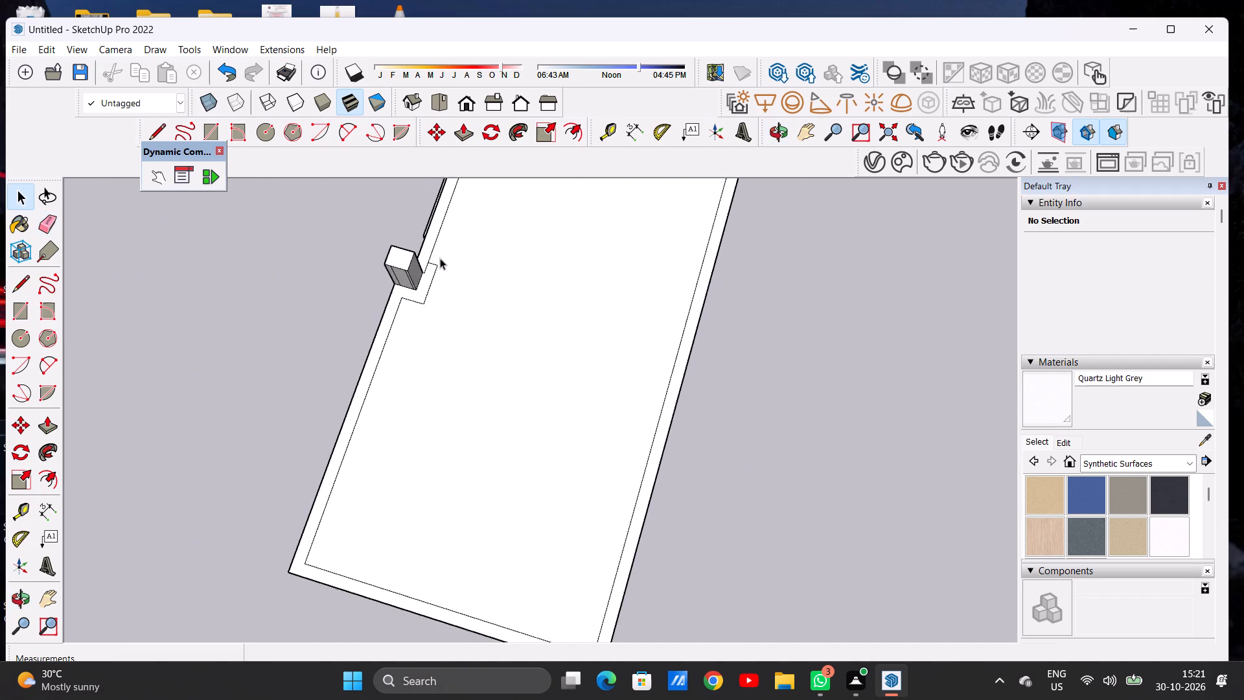
pyautogui.scroll(2, 440, 258)
pyautogui.scroll(-1, 419, 274)
pyautogui.scroll(14, 419, 274)
pyautogui.scroll(-1, 415, 290)
pyautogui.scroll(2, 415, 290)
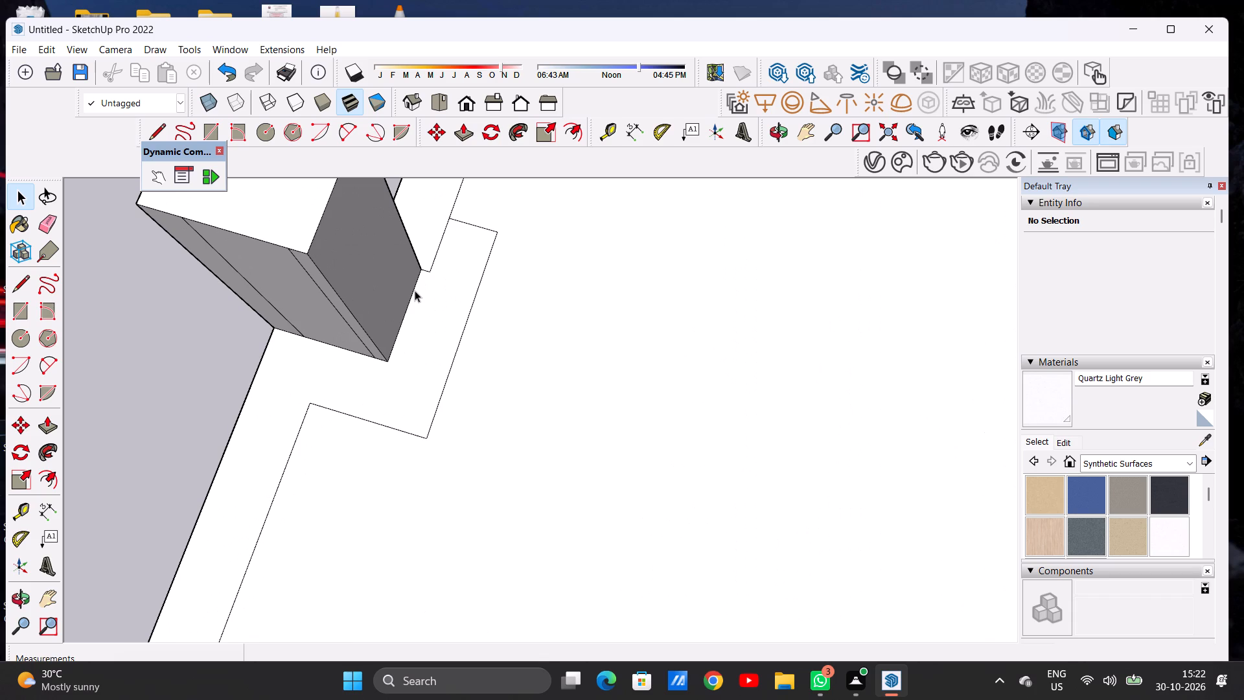
pyautogui.scroll(-20, 416, 293)
pyautogui.scroll(-1, 416, 293)
pyautogui.moveTo(434, 328); pyautogui.dragTo(444, 277, button='middle')
pyautogui.scroll(15, 444, 277)
pyautogui.scroll(-1, 433, 283)
pyautogui.scroll(4, 433, 283)
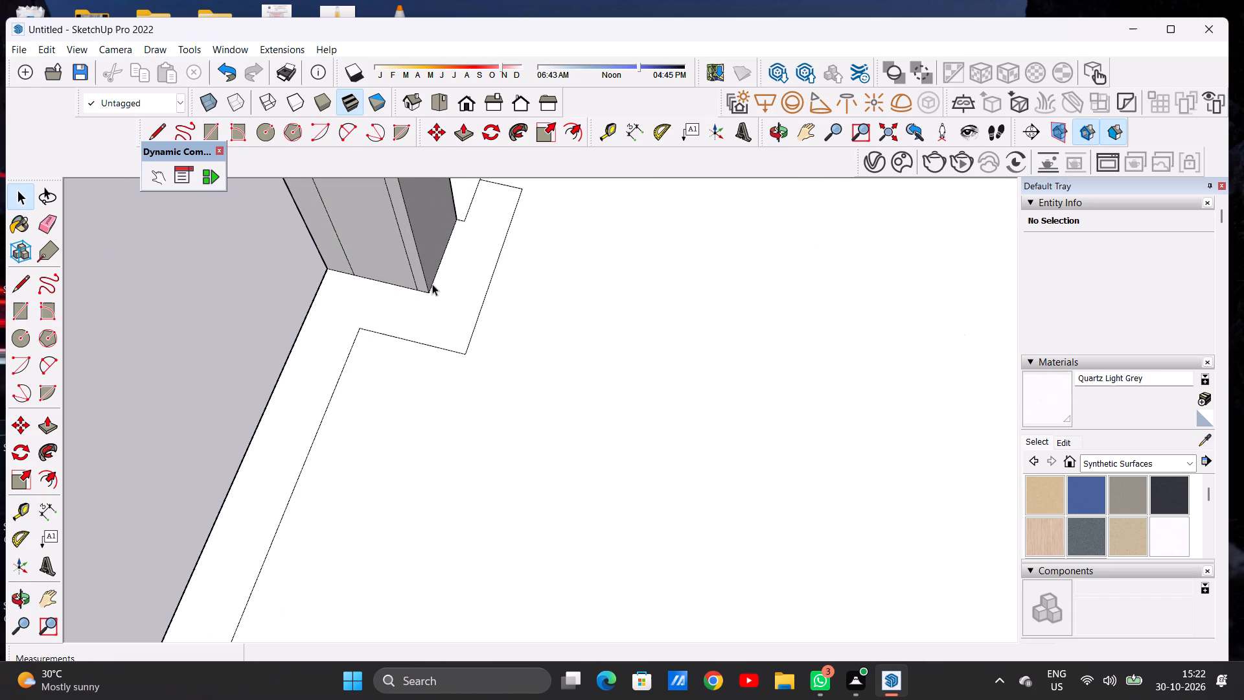
pyautogui.scroll(-13, 430, 348)
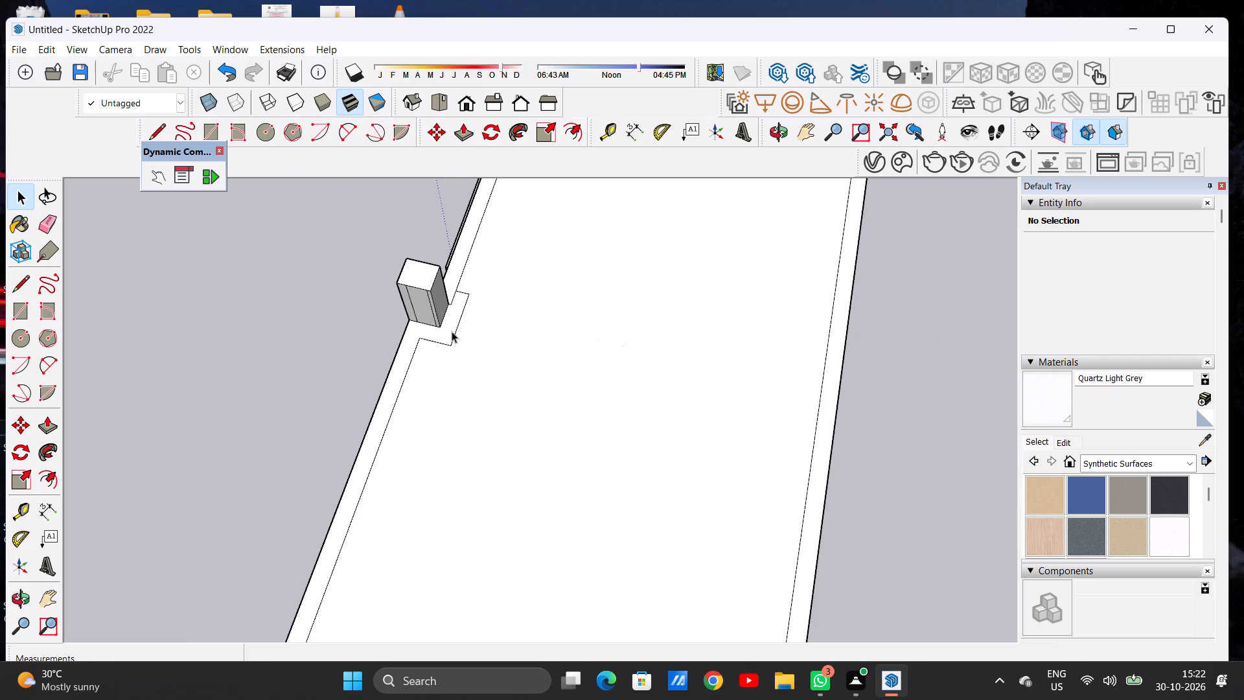
pyautogui.scroll(-2, 452, 331)
pyautogui.moveTo(425, 332); pyautogui.dragTo(387, 345, button='middle')
pyautogui.scroll(7, 450, 307)
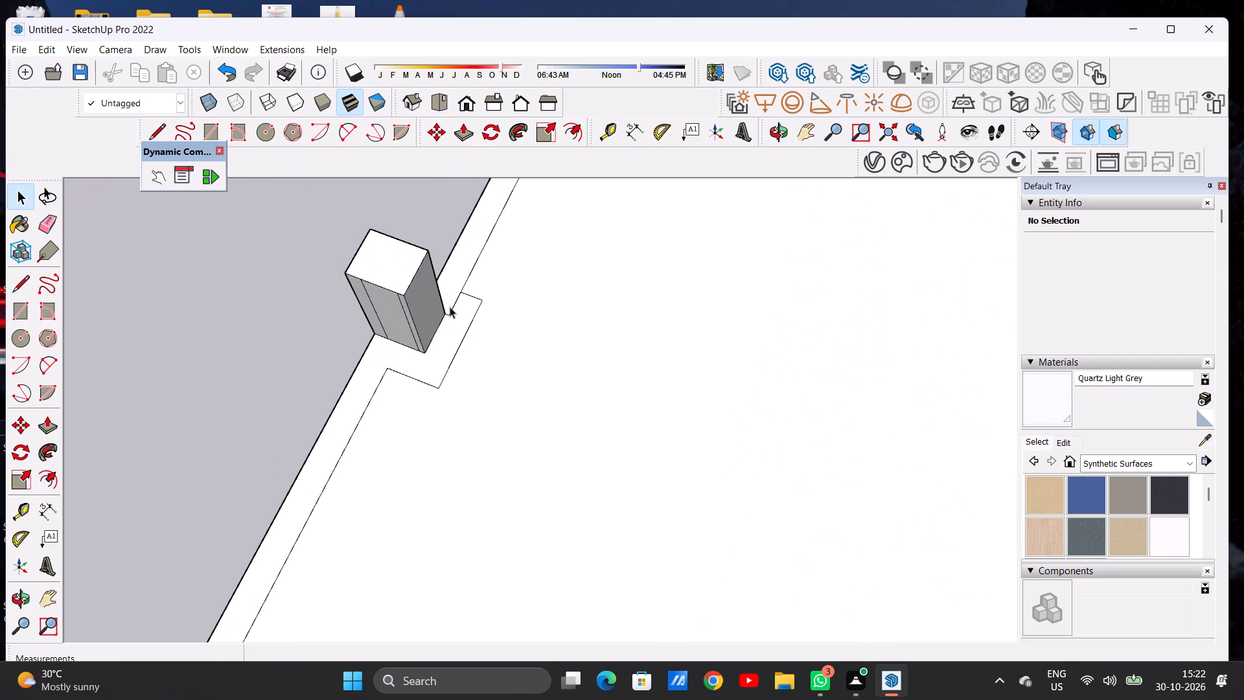
# Push the rooftop pillar's roof-facing side back by about 9" to the division line on its adjacent face.
pyautogui.press('p')
pyautogui.scroll(4, 433, 279)
pyautogui.click(416, 304)
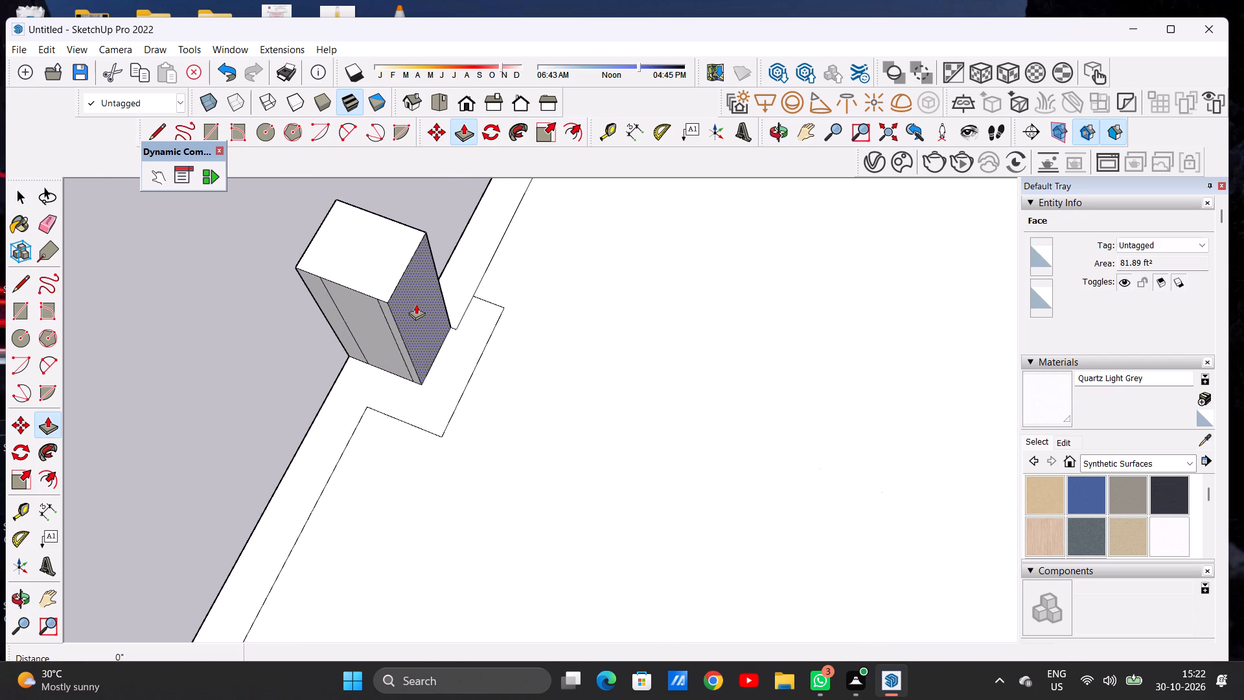
pyautogui.click(378, 298)
pyautogui.scroll(5, 393, 290)
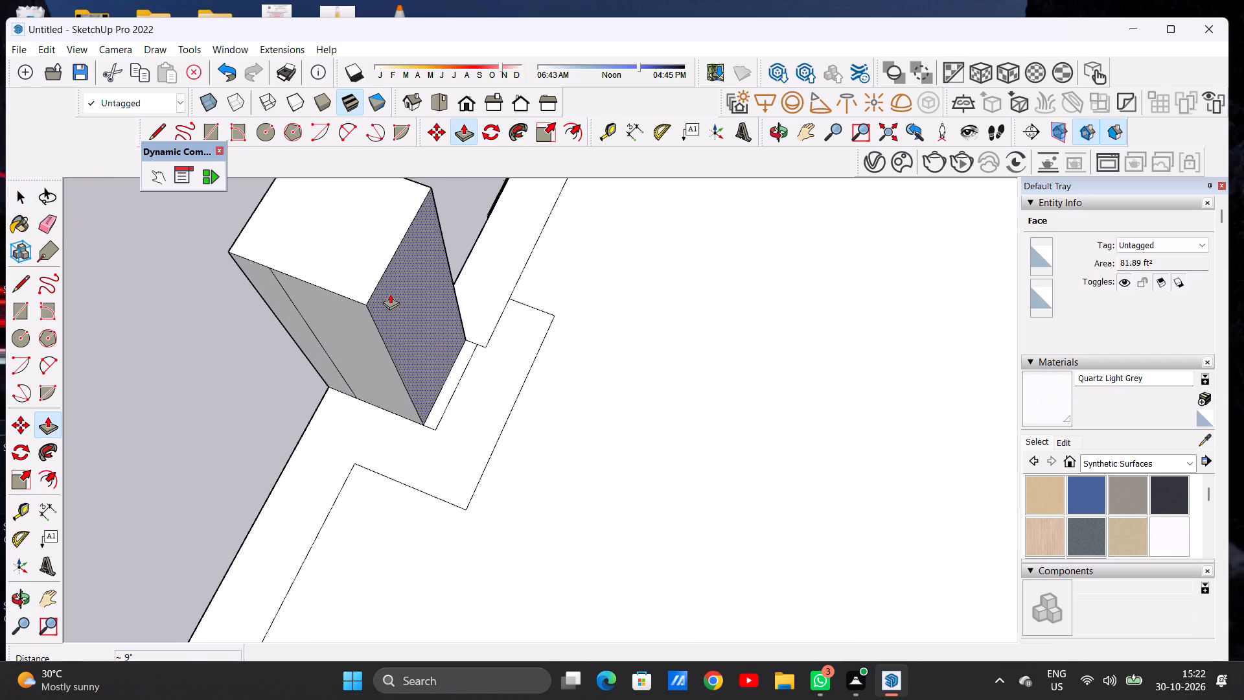
pyautogui.click(390, 294)
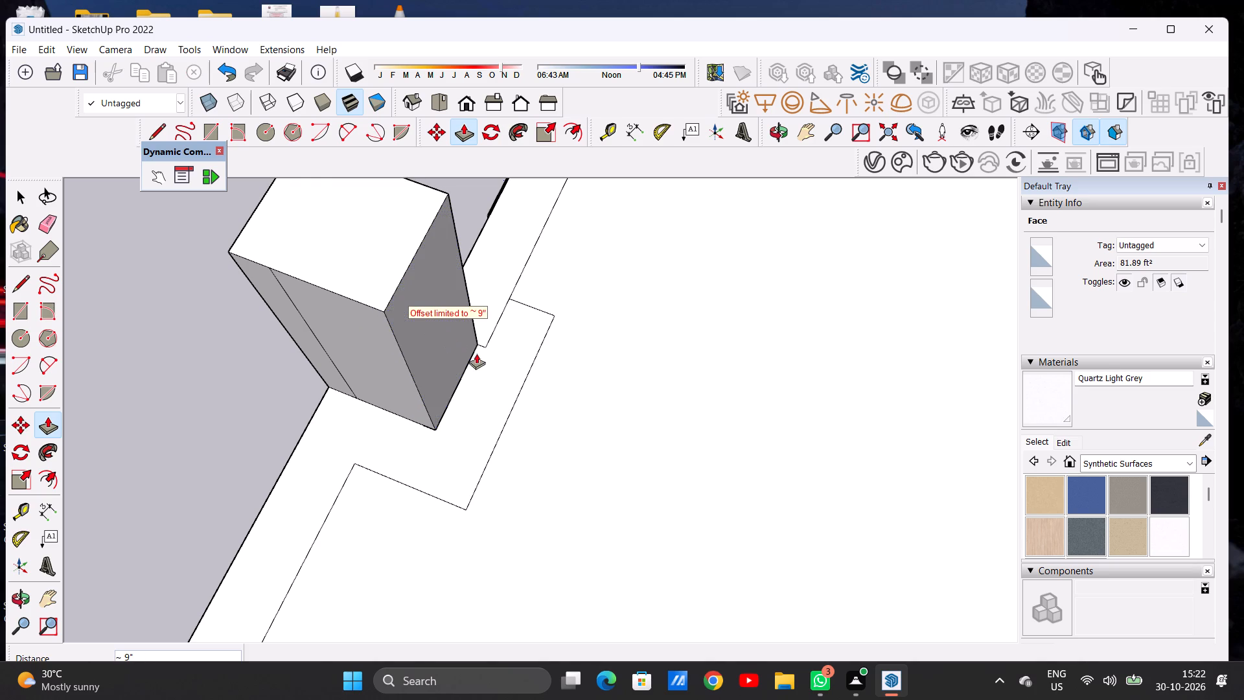
pyautogui.press('space')
pyautogui.scroll(-5, 458, 325)
pyautogui.moveTo(454, 385); pyautogui.dragTo(450, 394, button='middle')
pyautogui.scroll(-10, 479, 386)
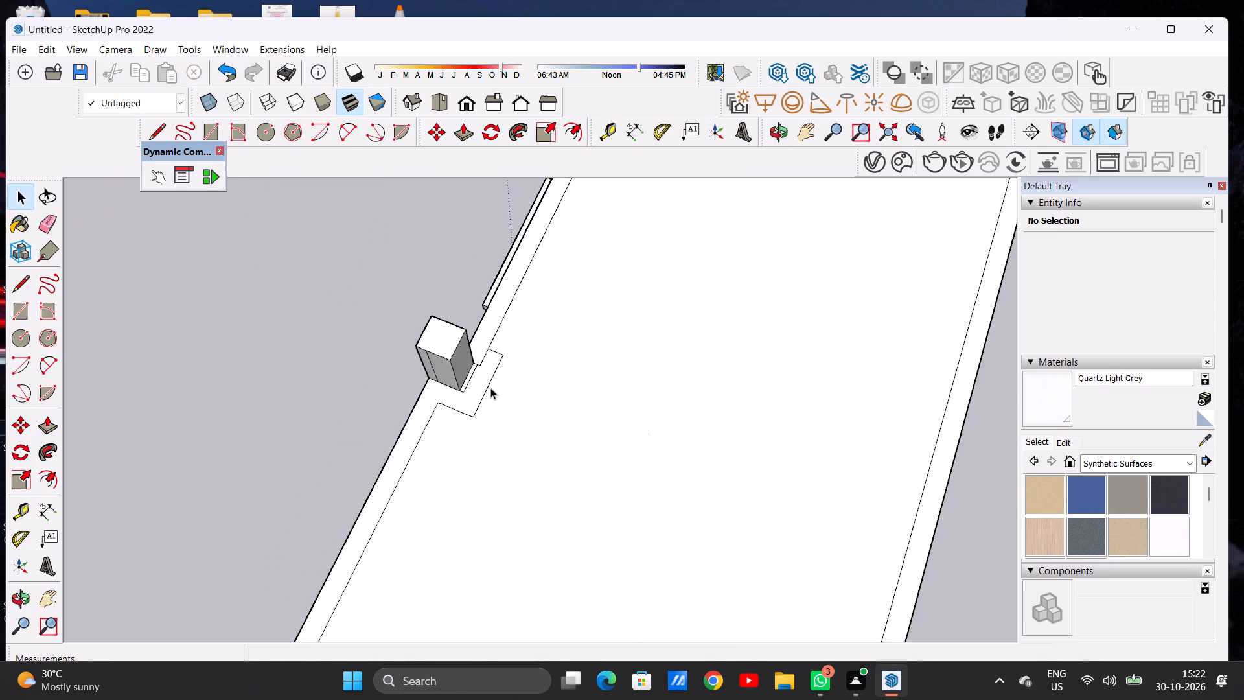
# Draw a line from the inner corner of the border's notch to the pillar's base, continuing the long front border line.
pyautogui.scroll(-7, 490, 388)
pyautogui.scroll(17, 428, 468)
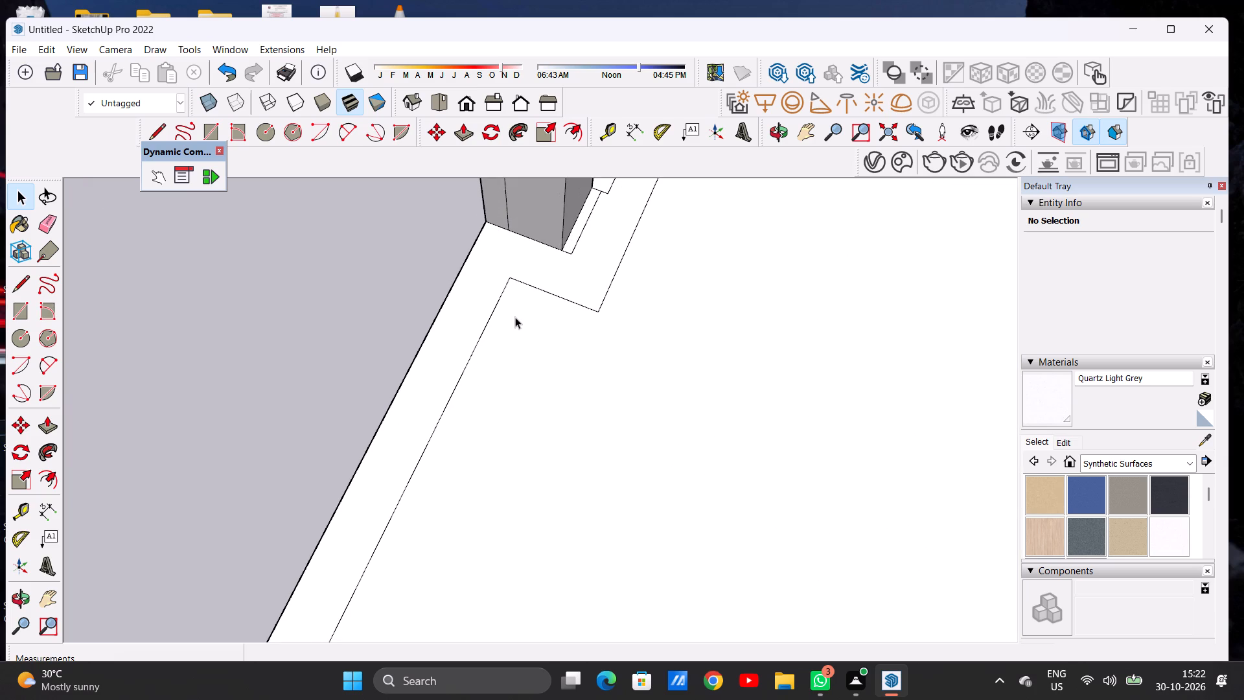
pyautogui.press('l')
pyautogui.click(512, 284)
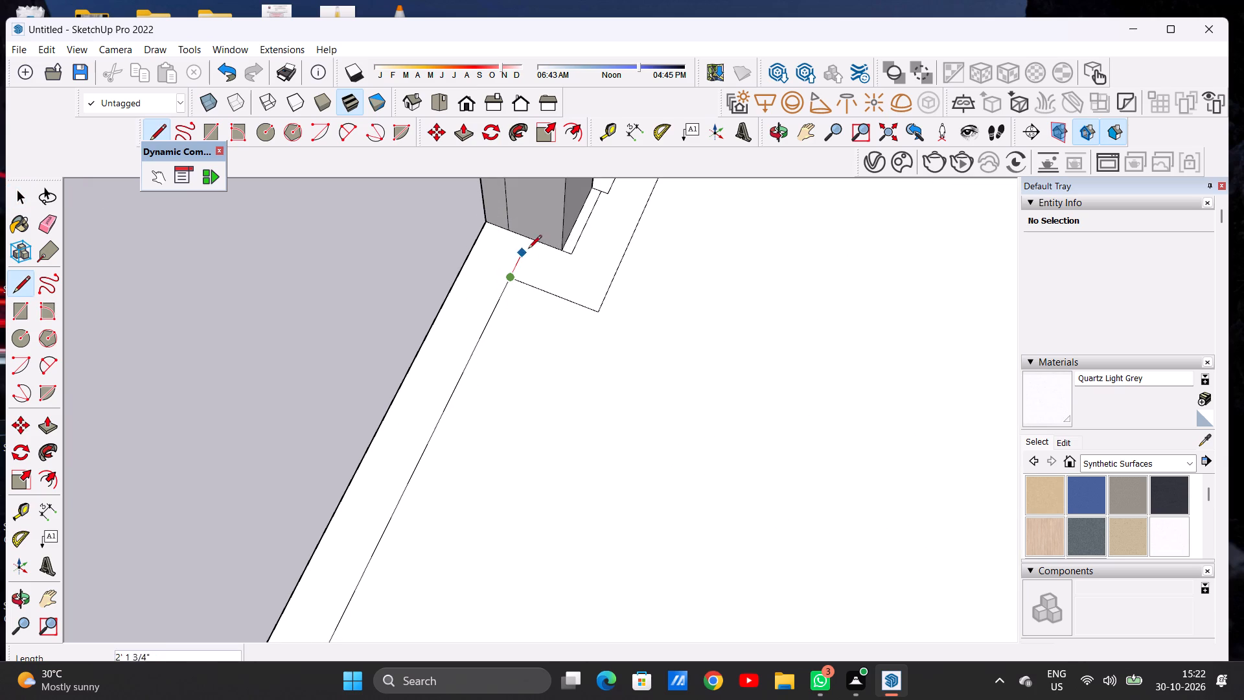
pyautogui.click(529, 239)
pyautogui.scroll(-10, 529, 349)
pyautogui.moveTo(621, 292); pyautogui.dragTo(401, 326, button='middle')
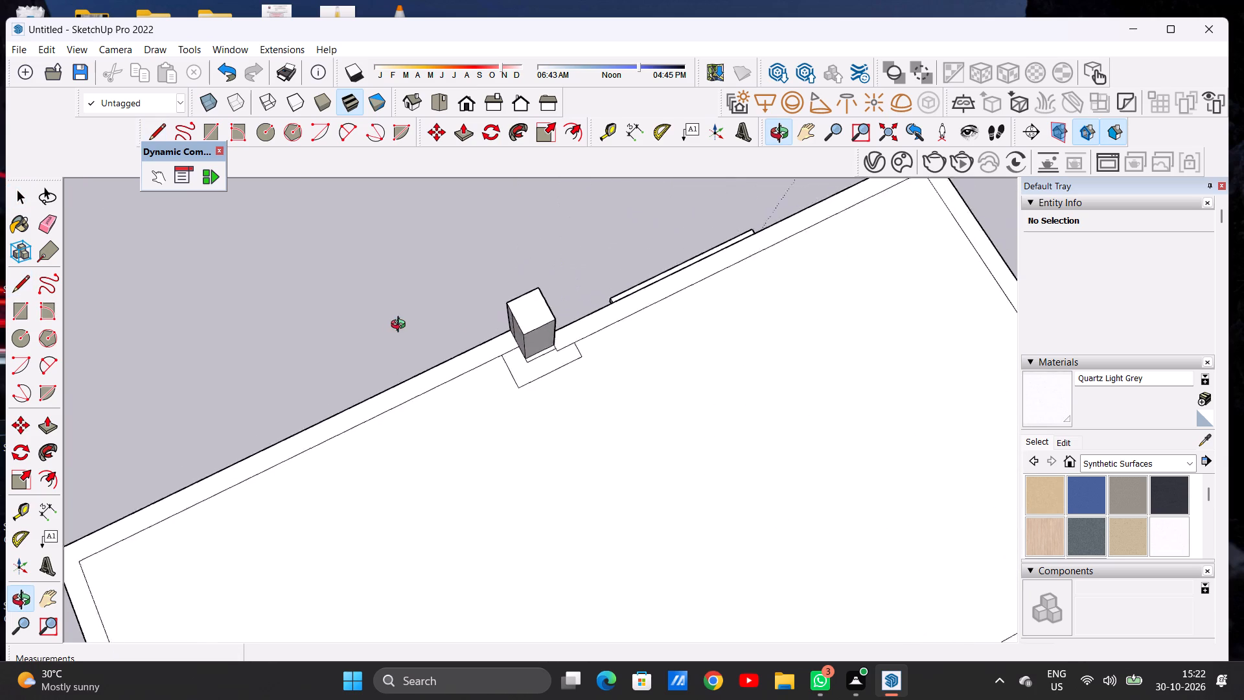
pyautogui.moveTo(401, 326); pyautogui.dragTo(294, 300, button='middle')
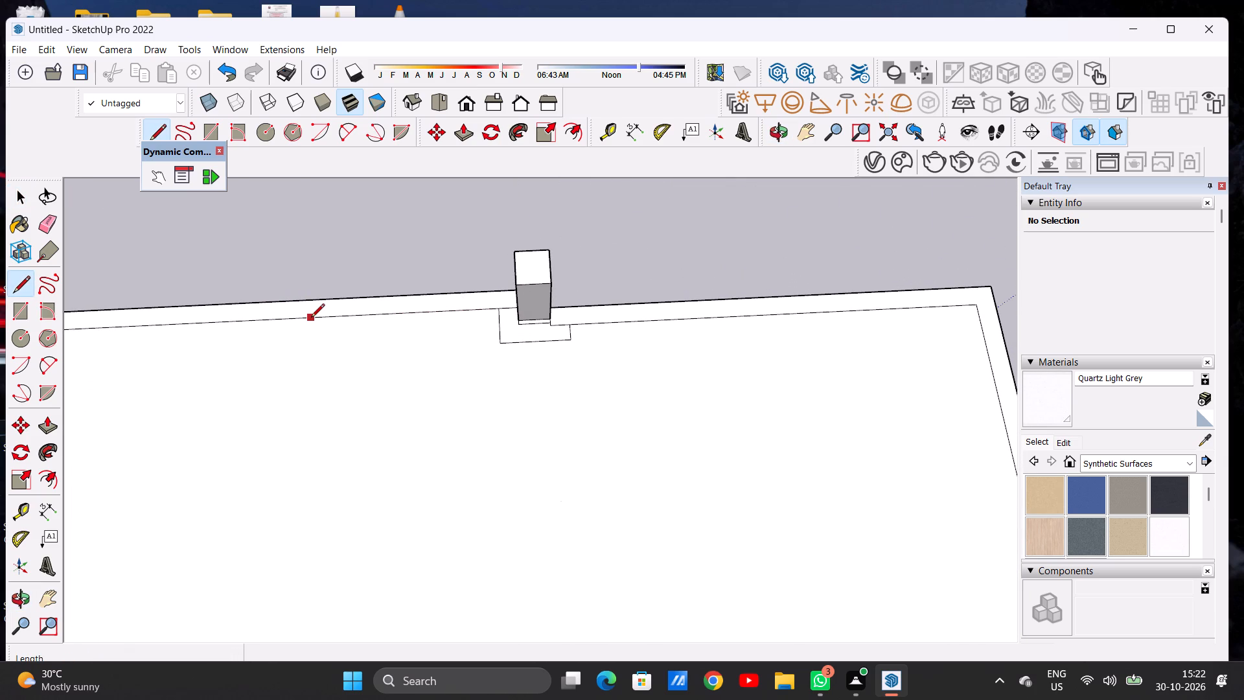
pyautogui.press('space')
# Erase the notch segments of the offset outline around the rooftop pillar's base.
pyautogui.scroll(-5, 521, 359)
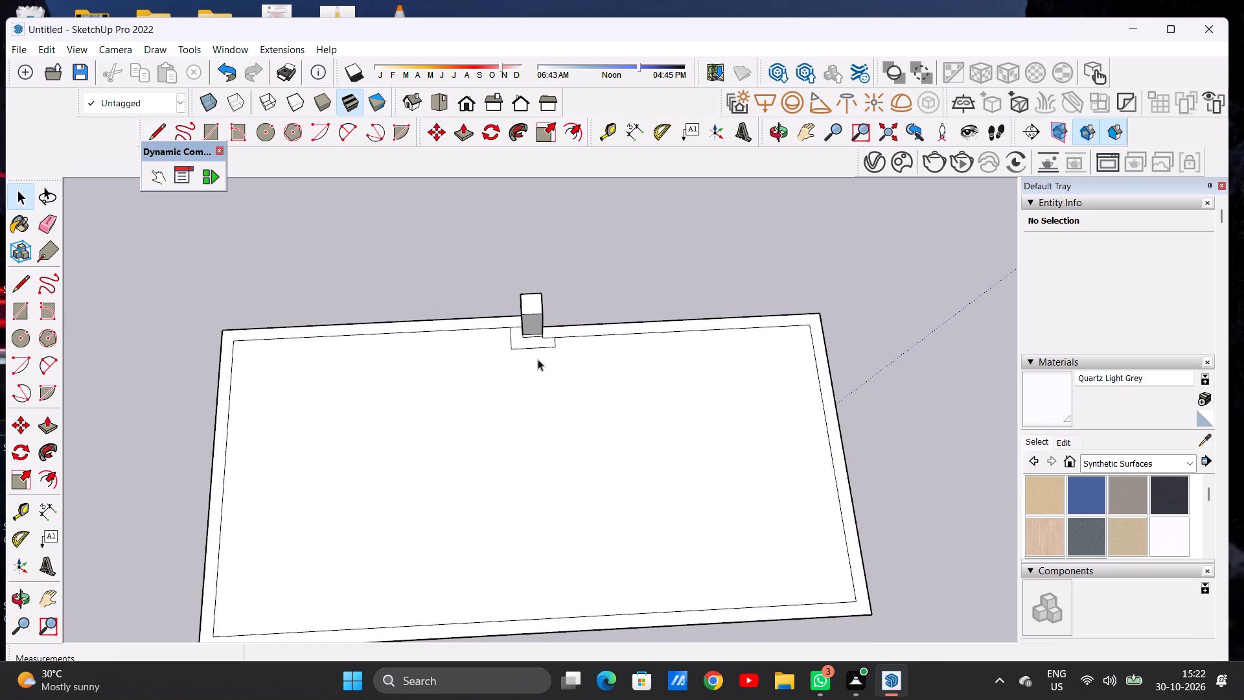
pyautogui.moveTo(494, 365); pyautogui.dragTo(807, 299, button='middle')
pyautogui.scroll(15, 593, 297)
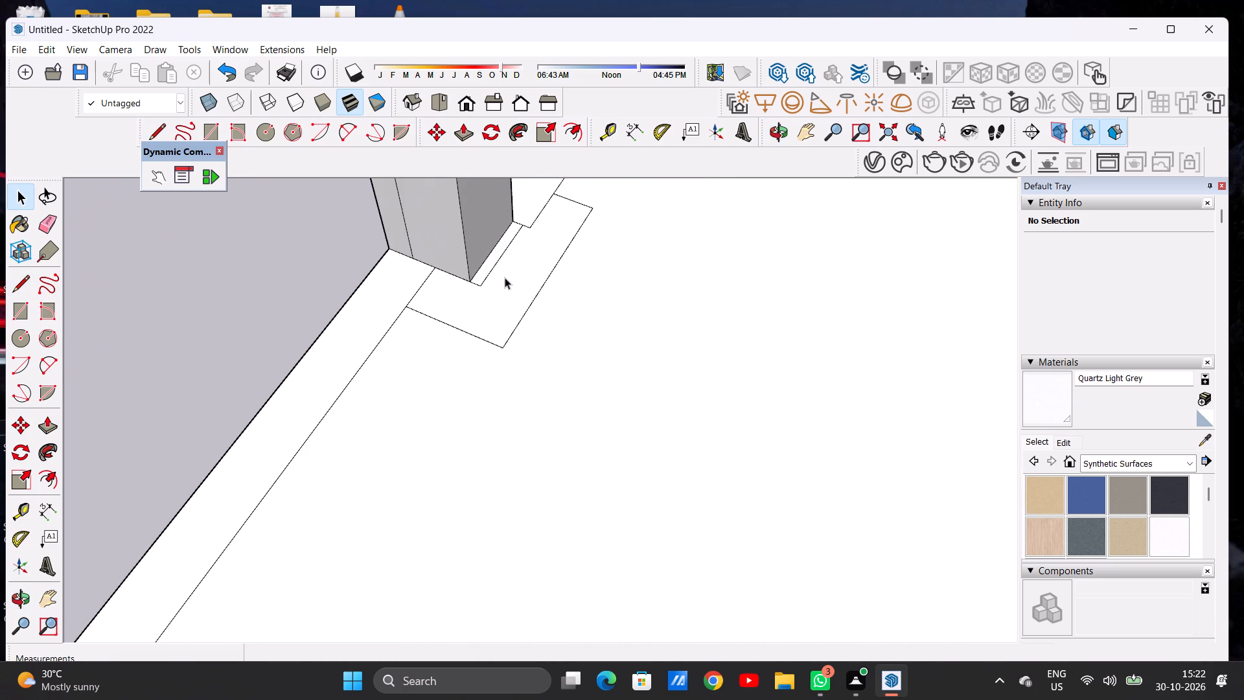
pyautogui.moveTo(469, 283); pyautogui.dragTo(494, 328, button='middle')
pyautogui.press('e')
pyautogui.moveTo(511, 347); pyautogui.dragTo(517, 351)
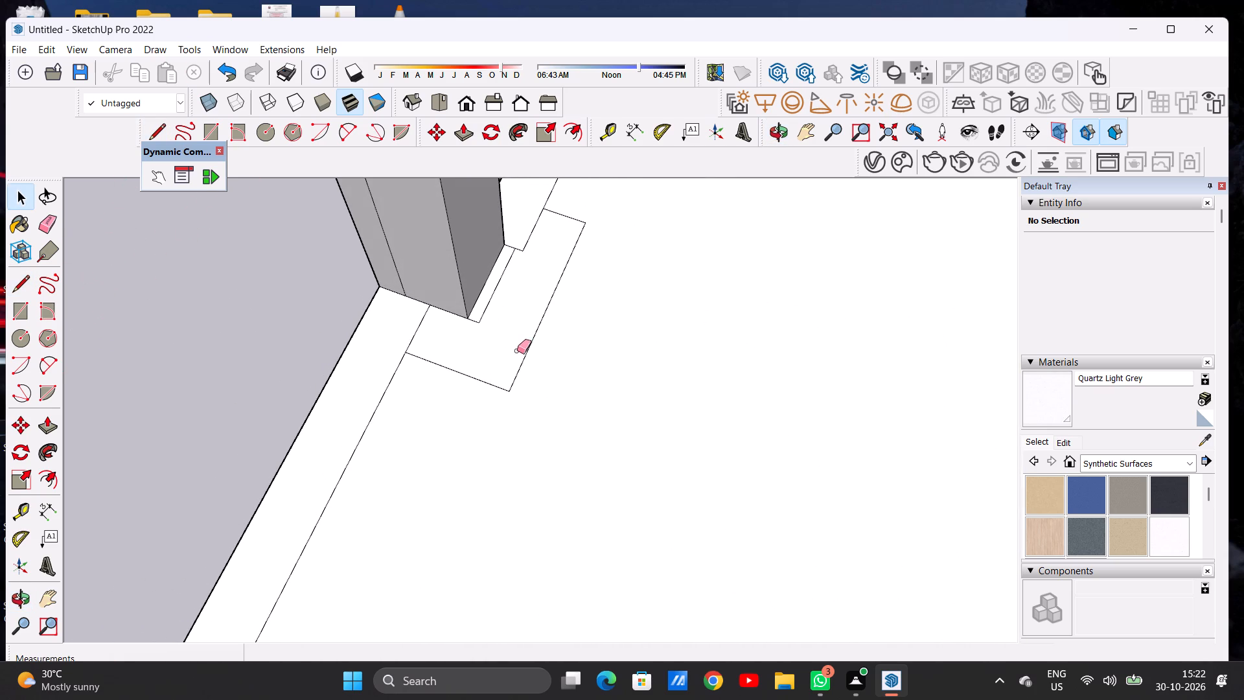
pyautogui.moveTo(517, 351); pyautogui.dragTo(527, 358)
pyautogui.moveTo(494, 371); pyautogui.dragTo(487, 387)
pyautogui.moveTo(576, 210); pyautogui.dragTo(568, 224)
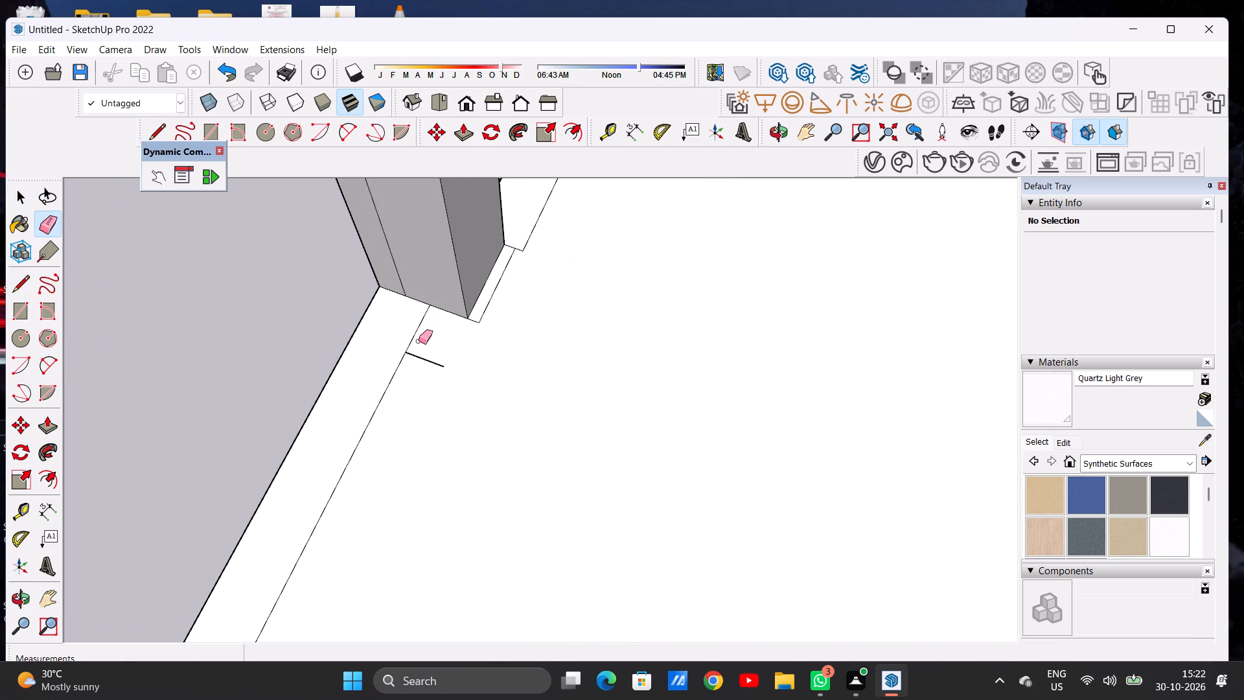
pyautogui.moveTo(419, 347); pyautogui.dragTo(423, 366)
pyautogui.press('space')
# Examine the cleaned-up roof border, the pillar and the front facade from several angles.
pyautogui.scroll(-15, 474, 375)
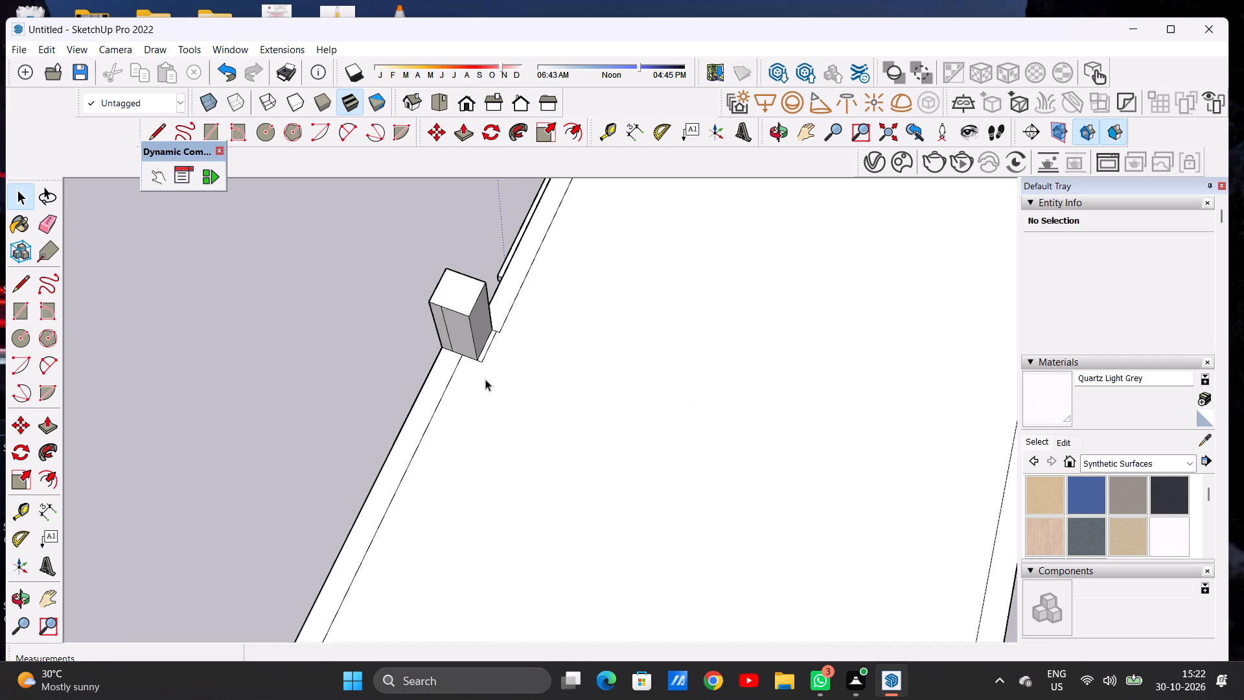
pyautogui.scroll(-6, 485, 379)
pyautogui.moveTo(428, 394); pyautogui.dragTo(737, 315, button='middle')
pyautogui.scroll(-5, 530, 336)
pyautogui.moveTo(460, 382); pyautogui.dragTo(737, 296, button='middle')
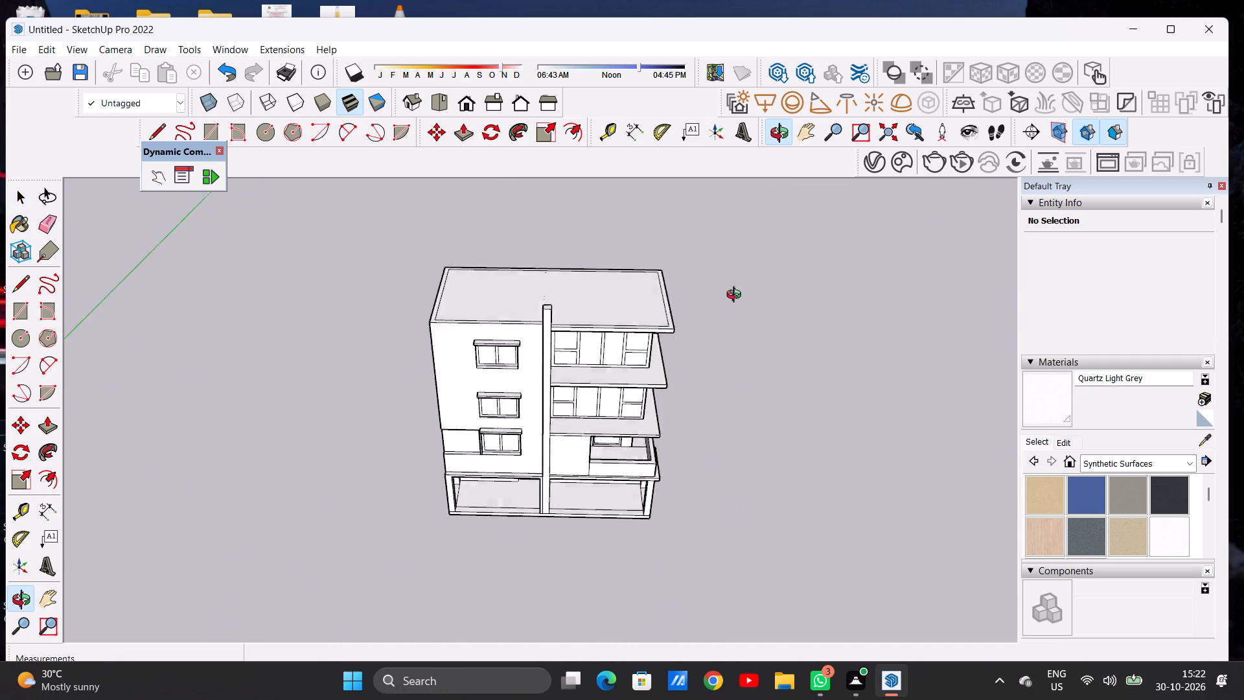
pyautogui.moveTo(737, 296); pyautogui.dragTo(771, 279, button='middle')
pyautogui.scroll(5, 549, 318)
pyautogui.moveTo(542, 351); pyautogui.dragTo(511, 288, button='middle')
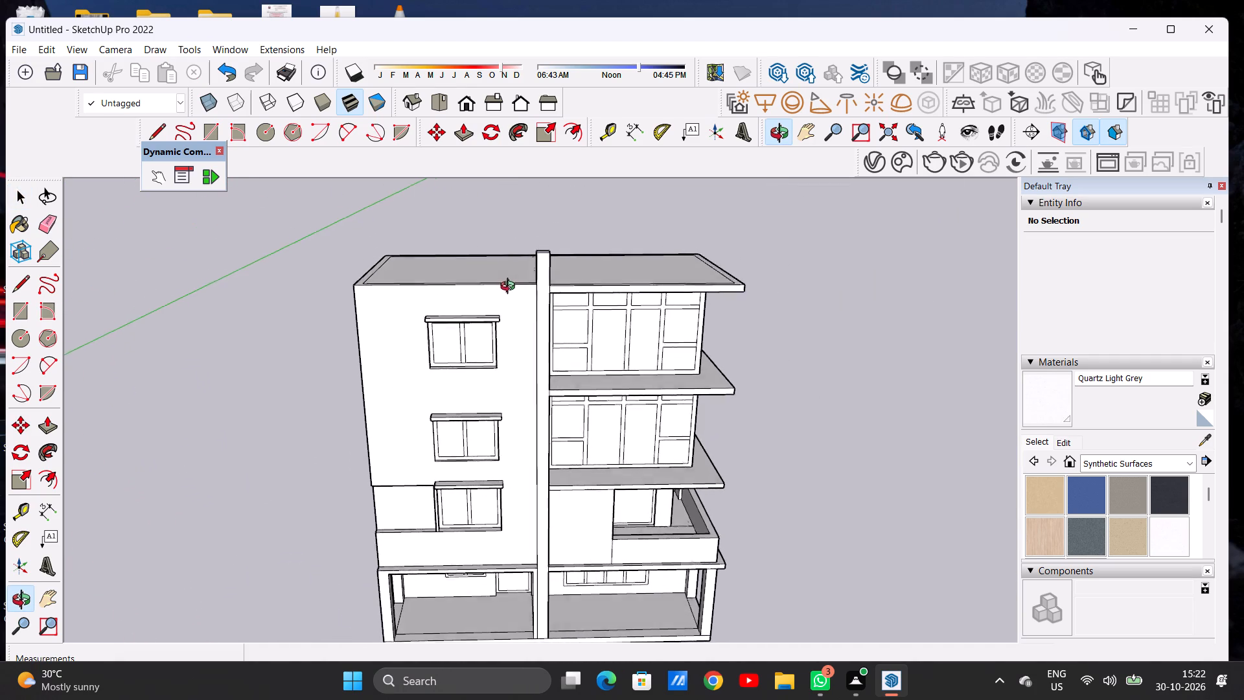
pyautogui.moveTo(511, 288); pyautogui.dragTo(510, 290, button='middle')
pyautogui.scroll(-2, 436, 309)
pyautogui.scroll(1, 606, 285)
pyautogui.scroll(-1, 606, 285)
pyautogui.scroll(2, 606, 285)
pyautogui.scroll(-1, 606, 285)
pyautogui.scroll(1, 606, 285)
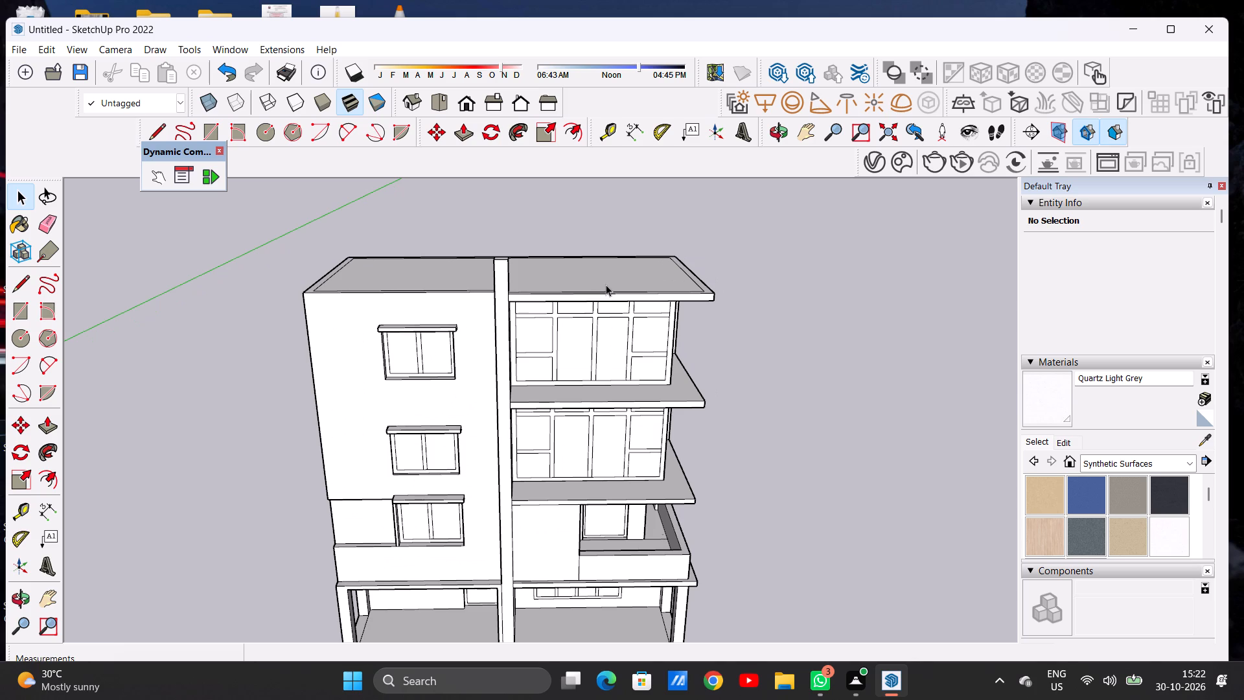
pyautogui.moveTo(354, 275); pyautogui.dragTo(359, 361, button='middle')
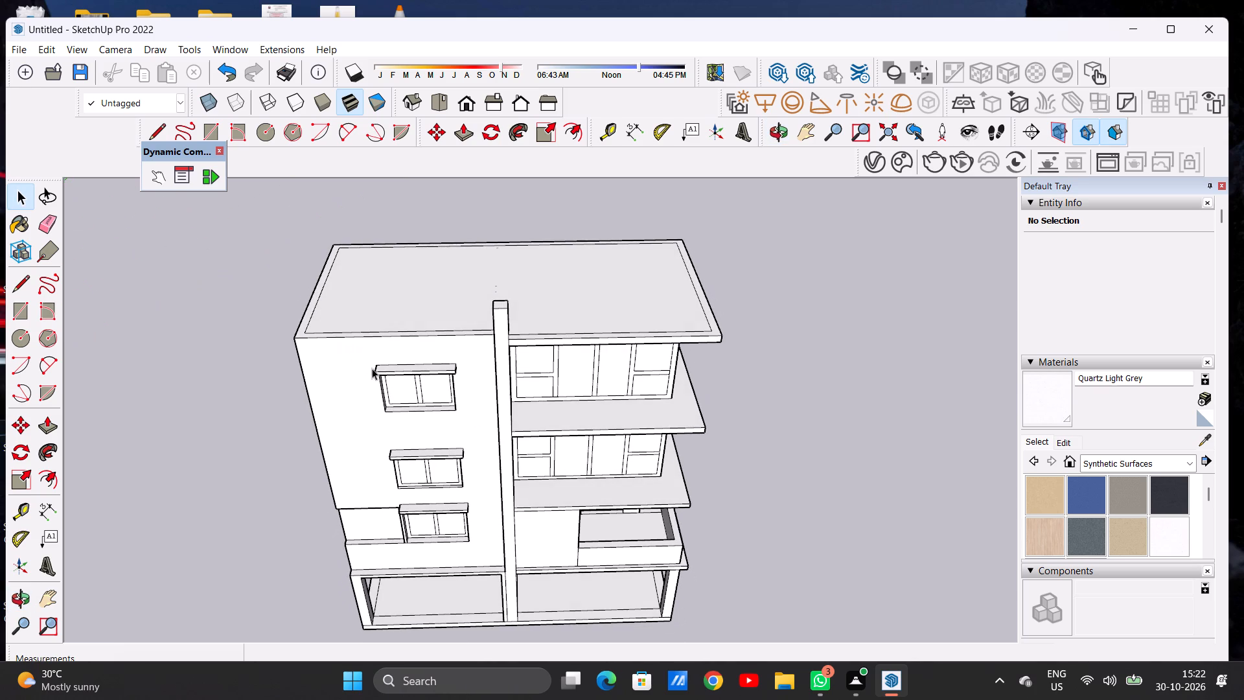
pyautogui.scroll(-1, 492, 355)
pyautogui.scroll(2, 492, 355)
pyautogui.scroll(-7, 500, 353)
pyautogui.scroll(15, 401, 357)
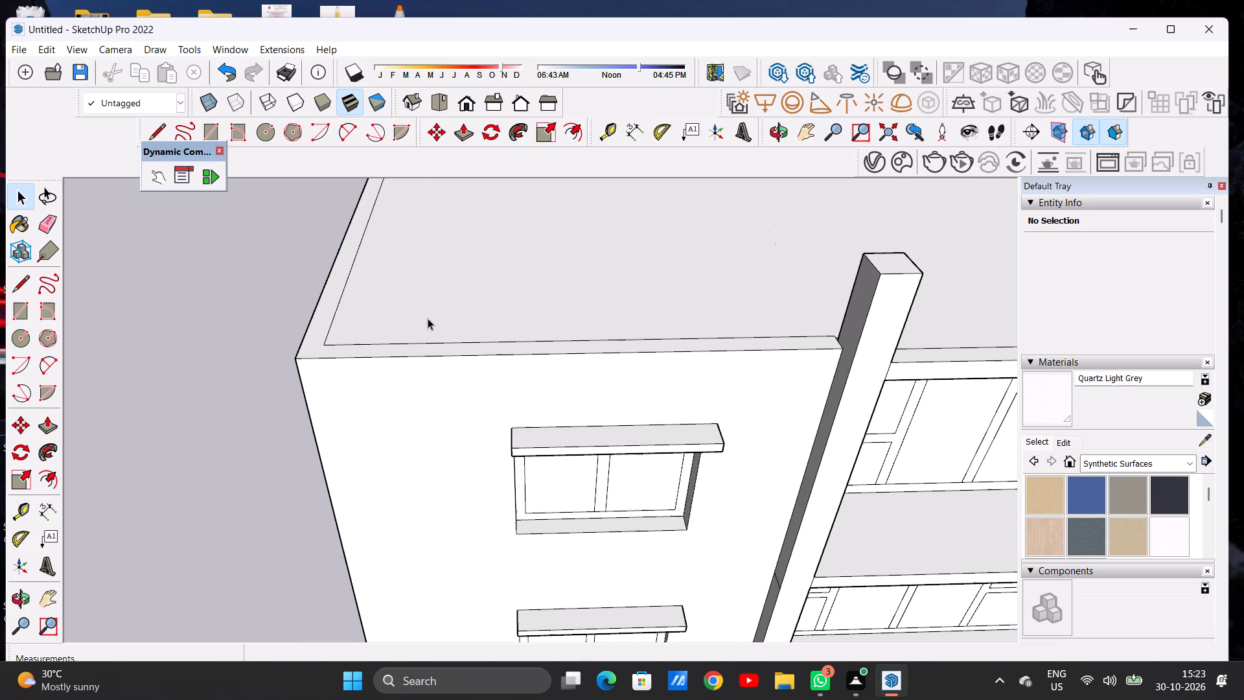
pyautogui.scroll(-3, 450, 322)
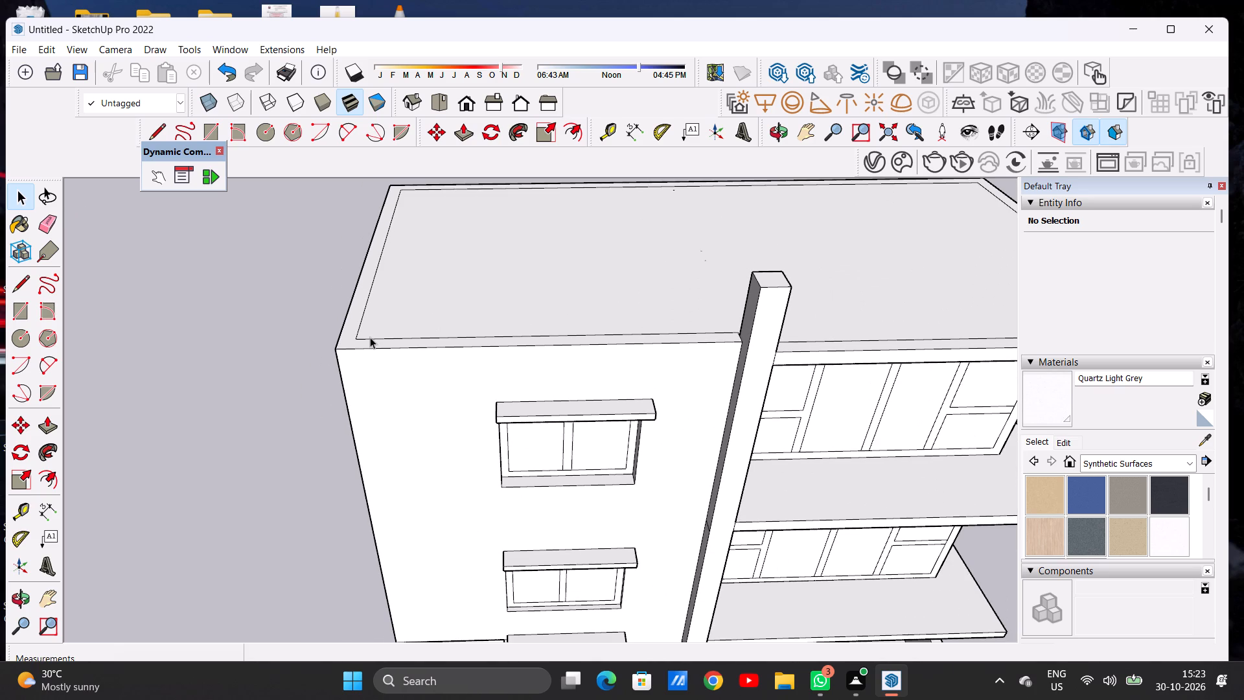
# Draw a line about 3' 5 1/2" long from the border's front corner, opposite the balcony side, to the roof's front edge.
pyautogui.press('l')
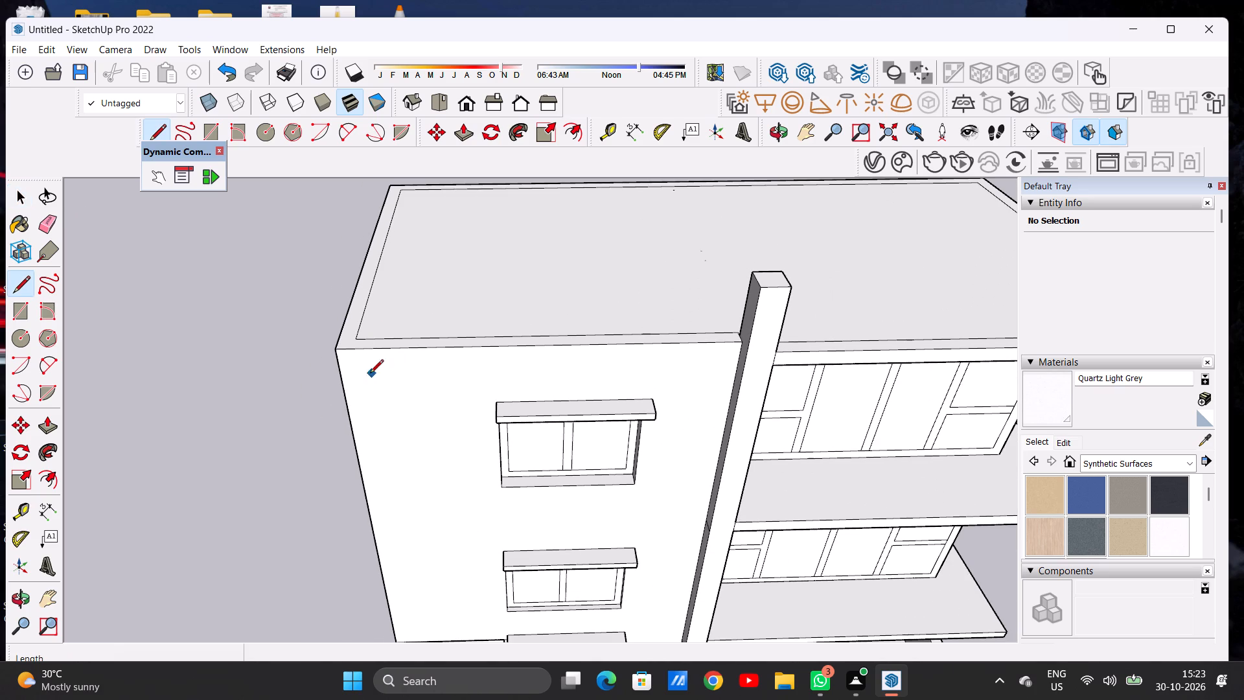
pyautogui.scroll(9, 352, 373)
pyautogui.click(356, 308)
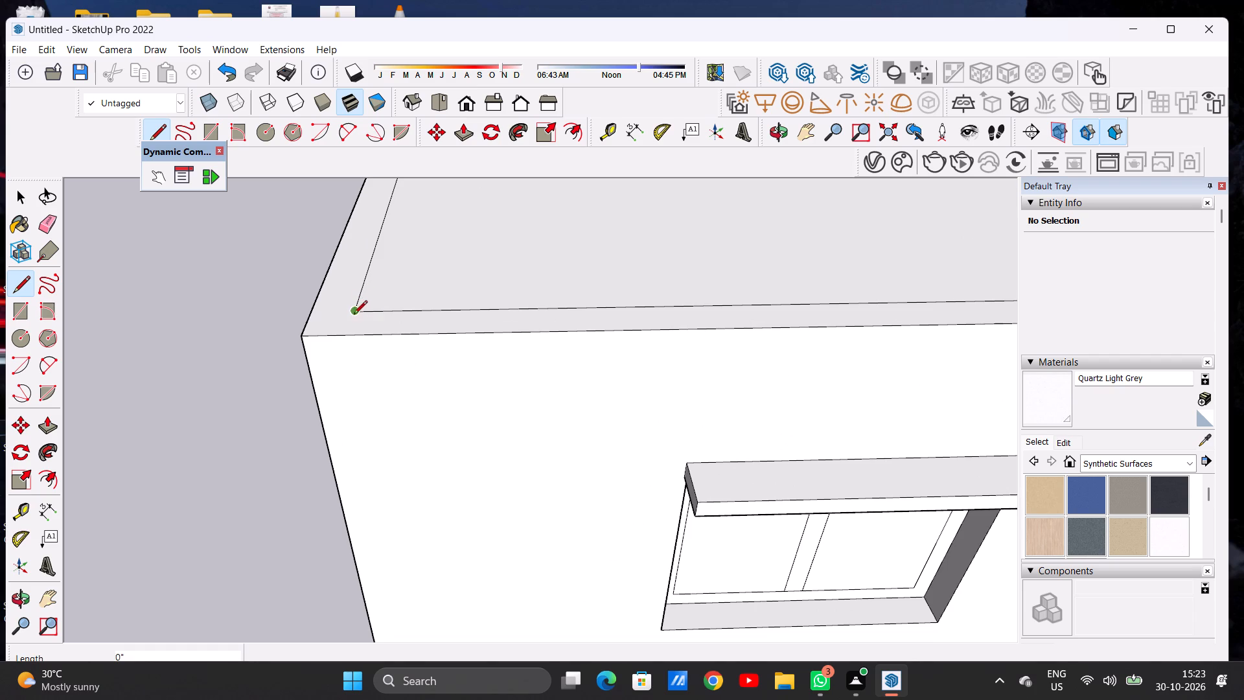
pyautogui.click(346, 334)
pyautogui.press('space')
# Push/Pull the front border strip above the small windows up about 14' 4 3/8" to the pillar's top.
pyautogui.scroll(-14, 344, 398)
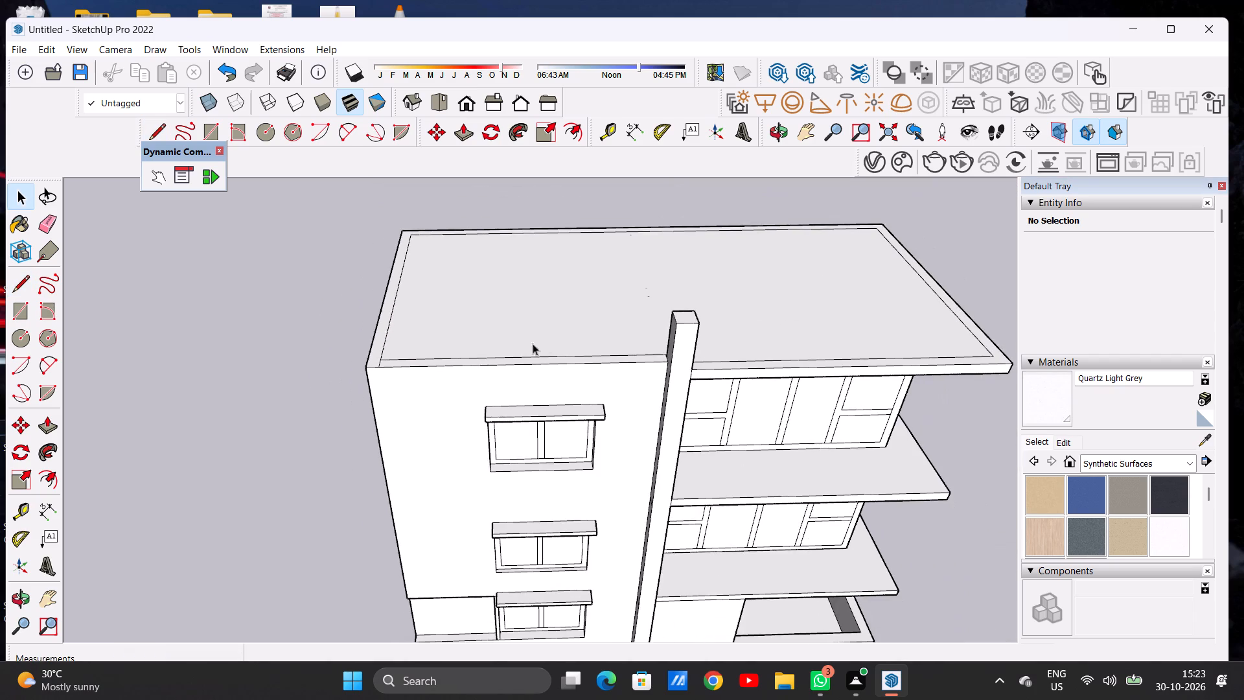
pyautogui.middleClick(478, 351)
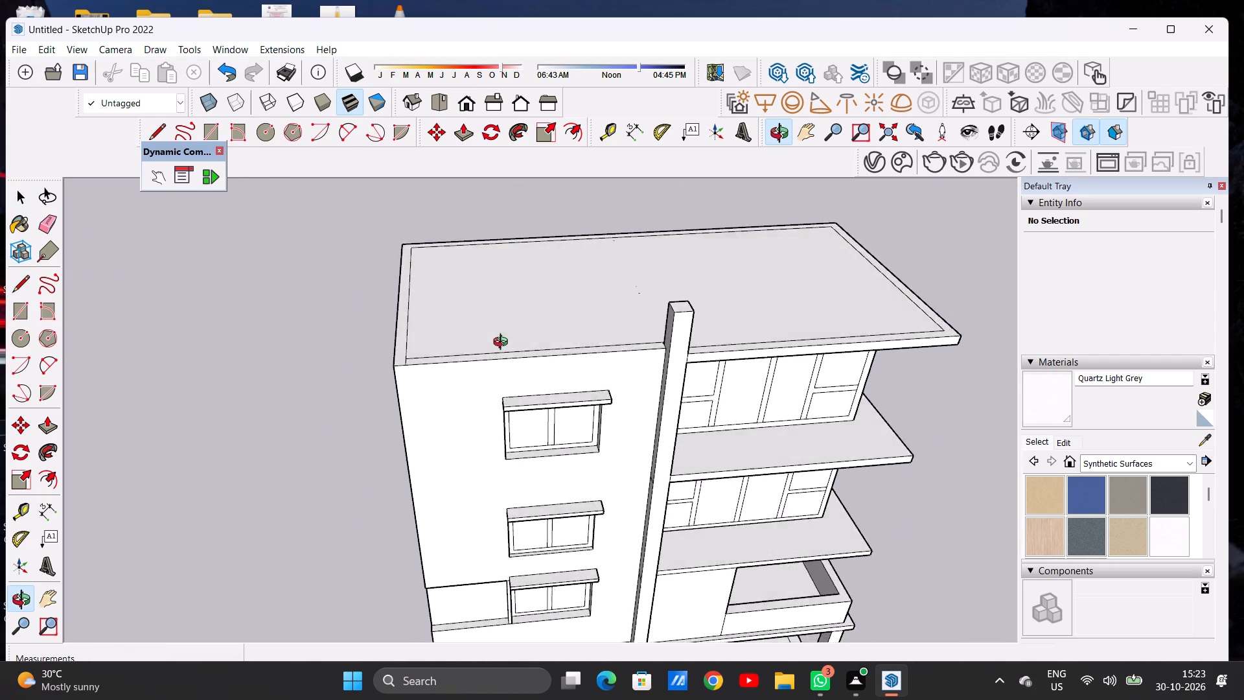
pyautogui.press('p')
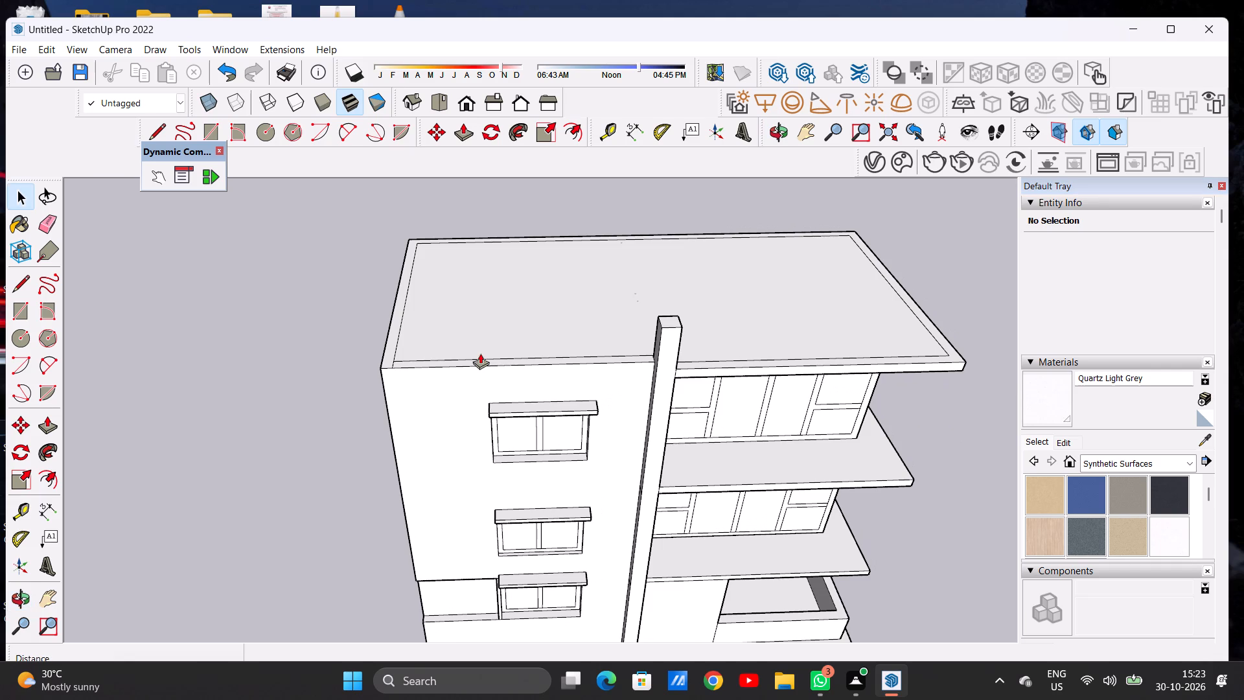
pyautogui.scroll(11, 654, 344)
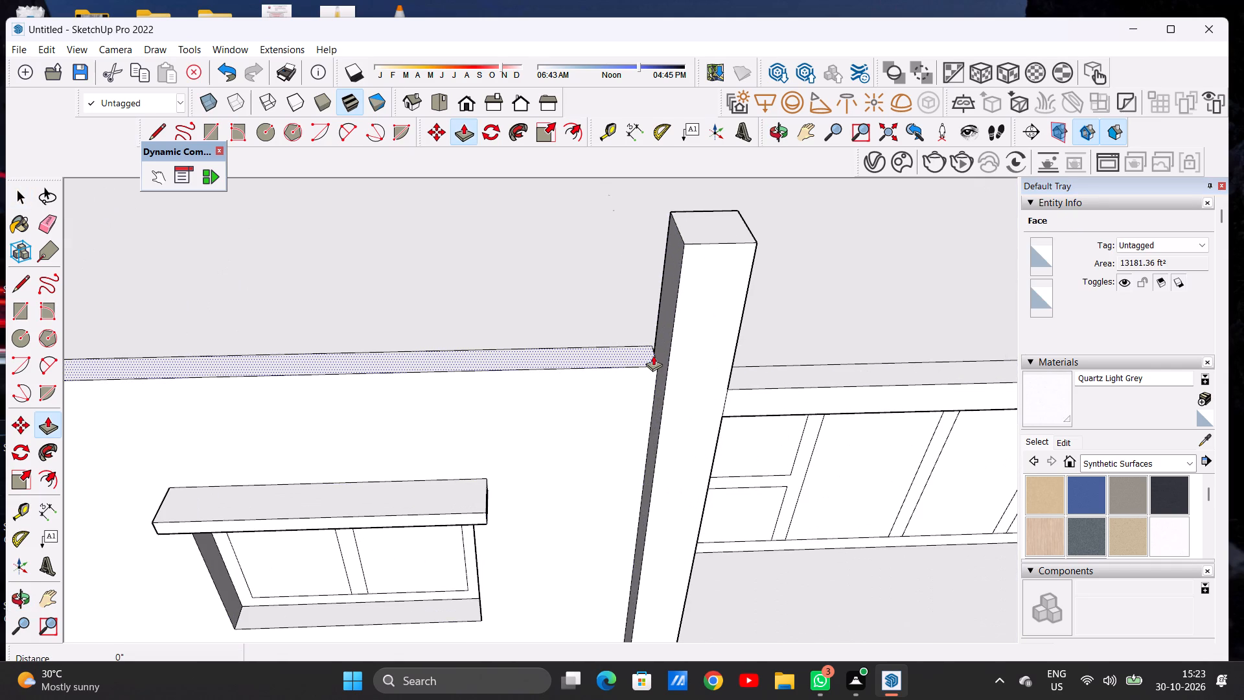
pyautogui.click(652, 355)
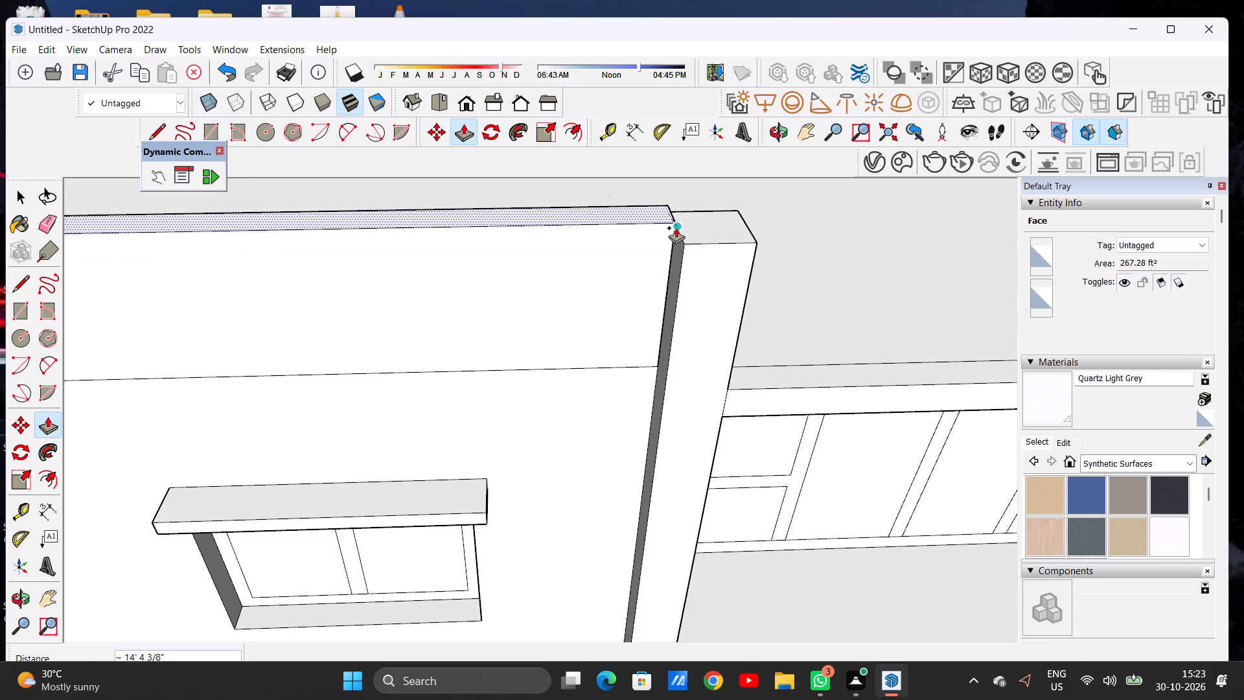
pyautogui.click(676, 227)
pyautogui.press('space')
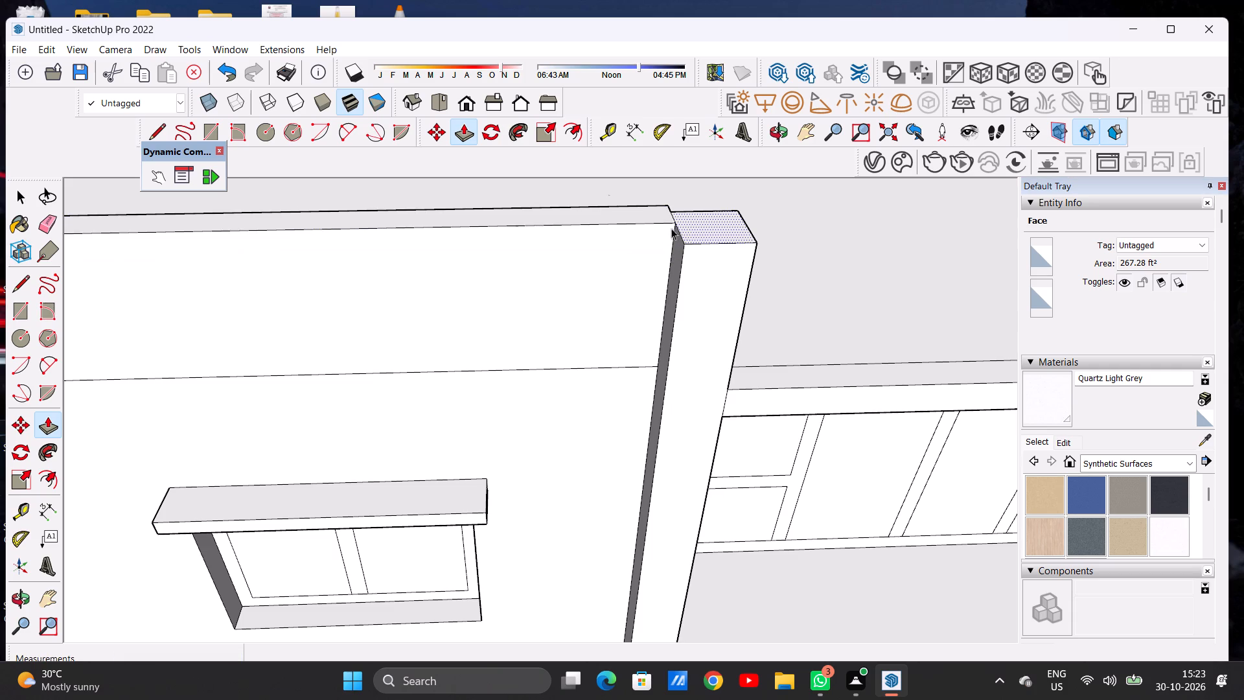
# Draw a line from the border's front corner on the balcony side to the roof's front edge.
pyautogui.scroll(-11, 547, 379)
pyautogui.moveTo(608, 428); pyautogui.dragTo(572, 314, button='middle')
pyautogui.scroll(-4, 477, 333)
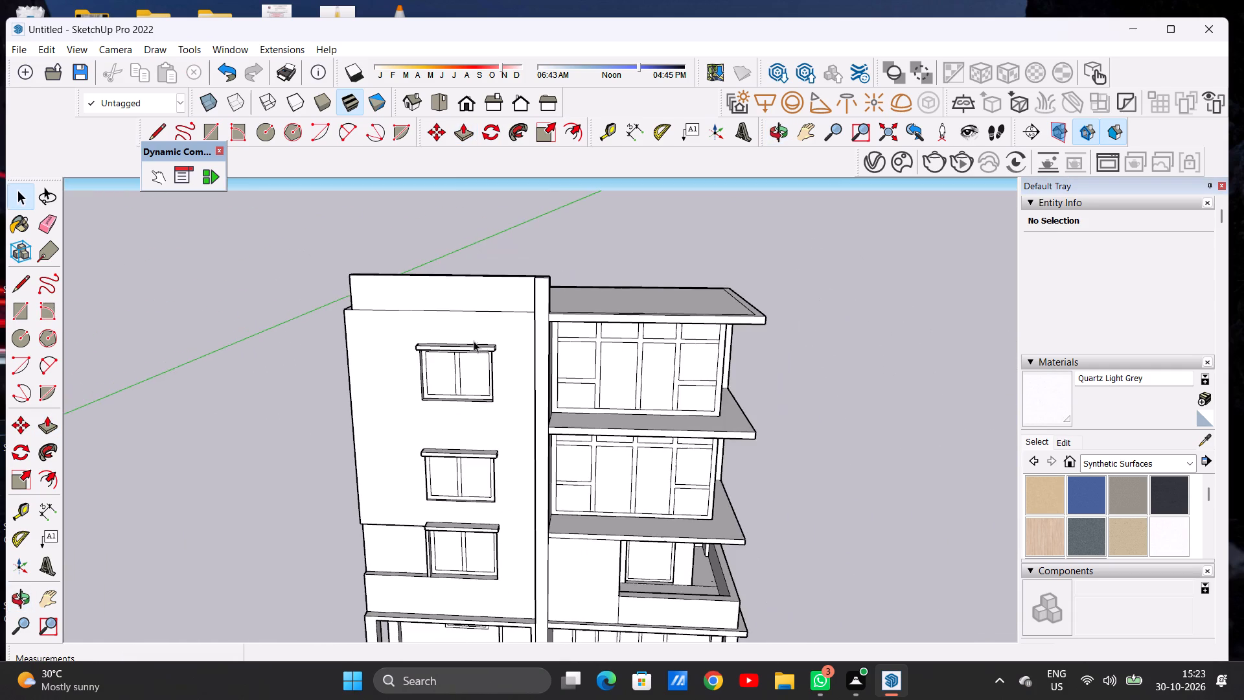
pyautogui.moveTo(794, 271); pyautogui.dragTo(802, 434, button='middle')
pyautogui.scroll(10, 765, 377)
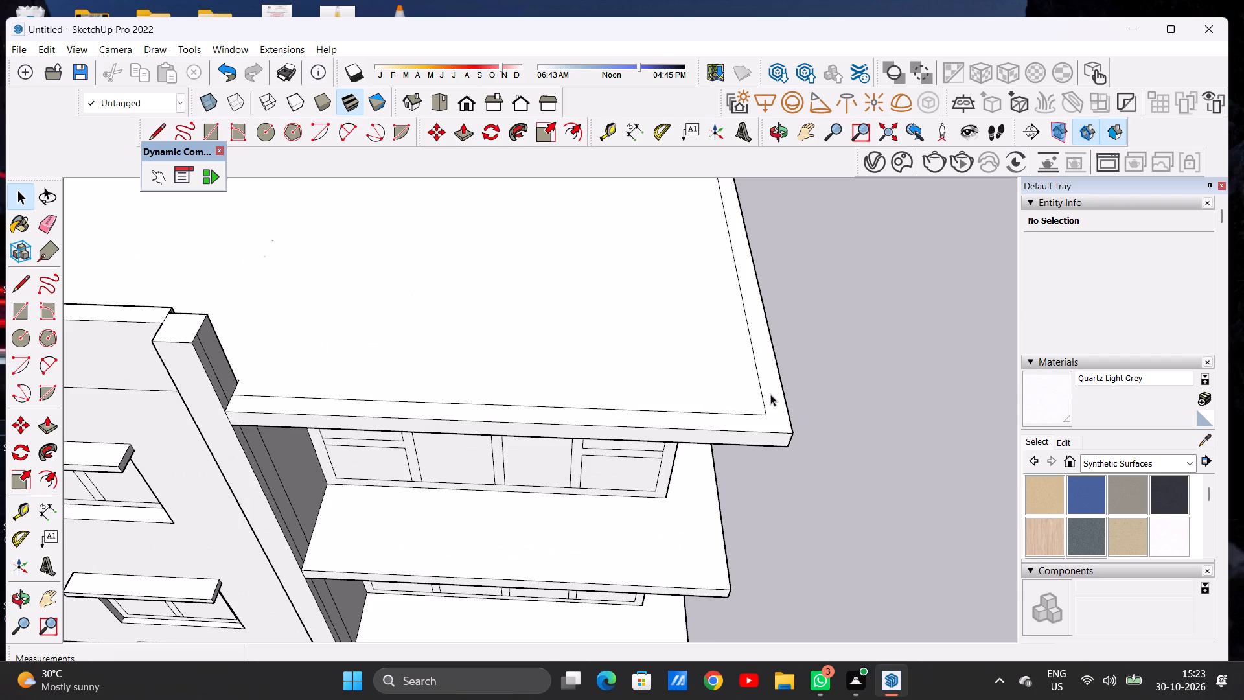
pyautogui.press('l')
pyautogui.scroll(6, 776, 443)
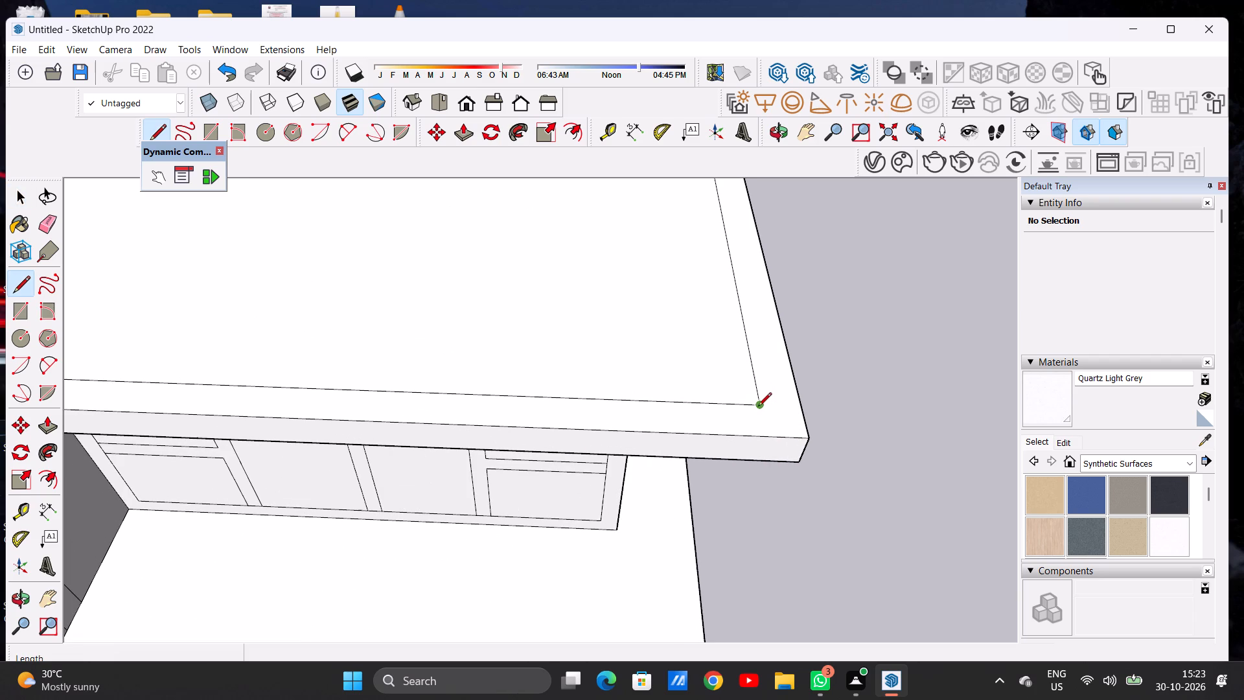
pyautogui.click(757, 408)
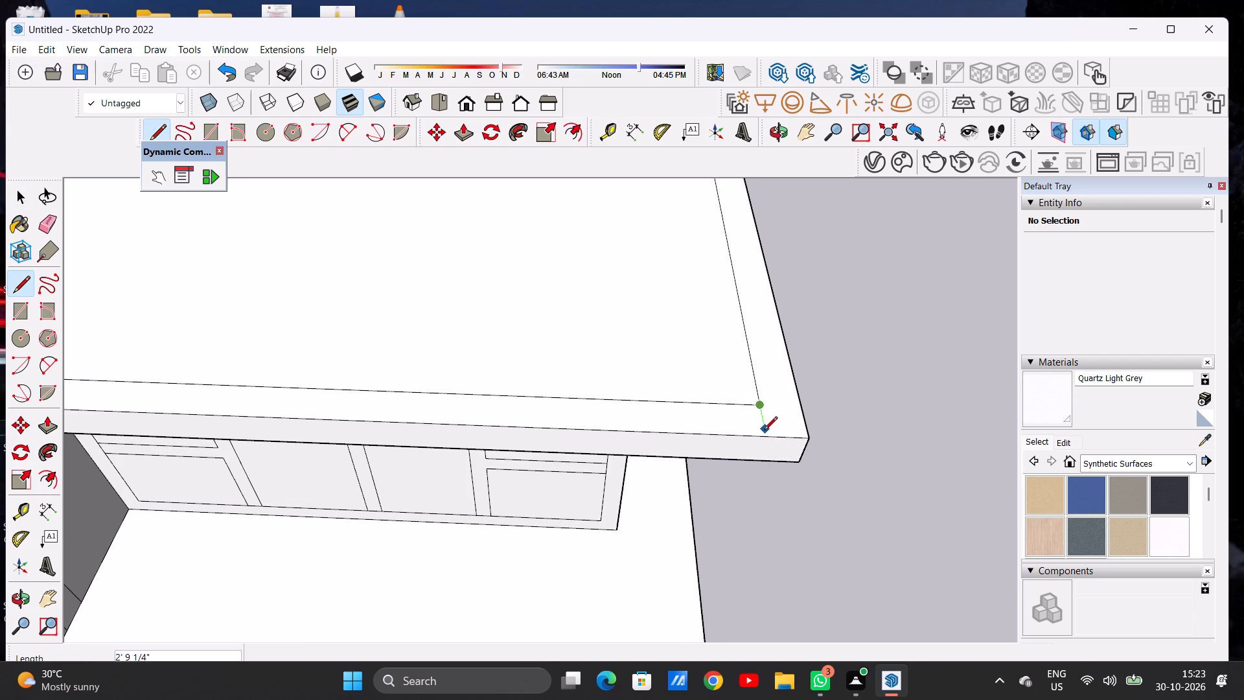
pyautogui.click(765, 437)
pyautogui.press('space')
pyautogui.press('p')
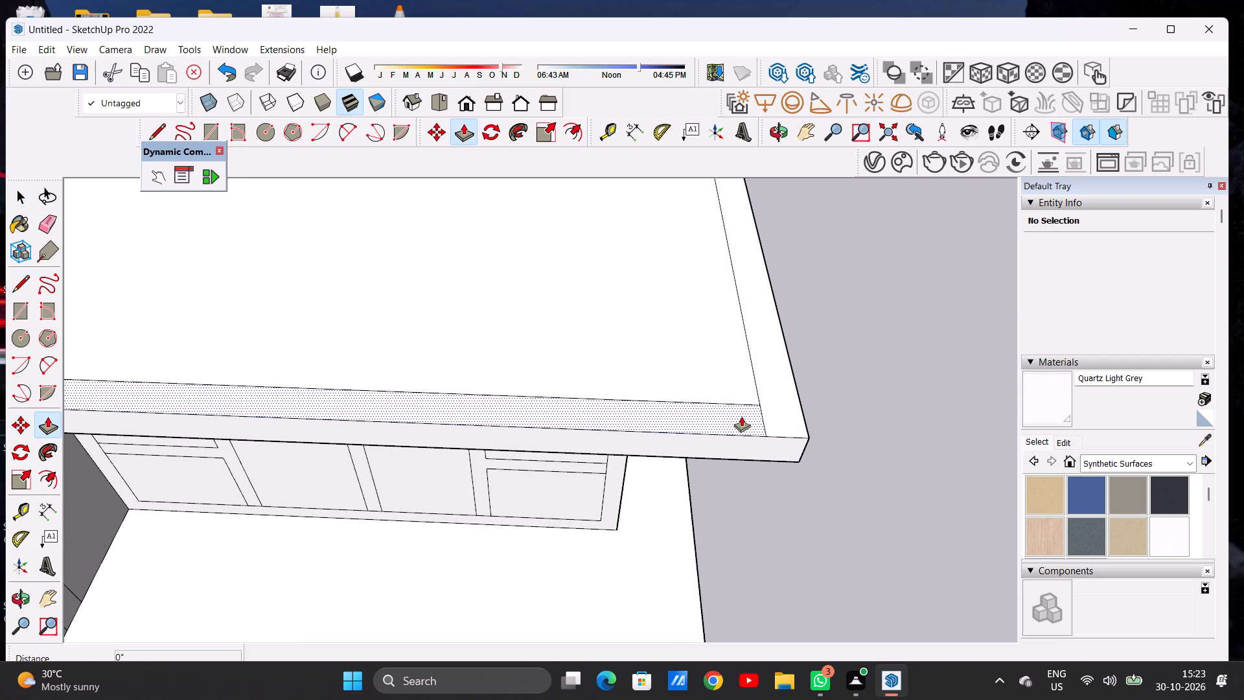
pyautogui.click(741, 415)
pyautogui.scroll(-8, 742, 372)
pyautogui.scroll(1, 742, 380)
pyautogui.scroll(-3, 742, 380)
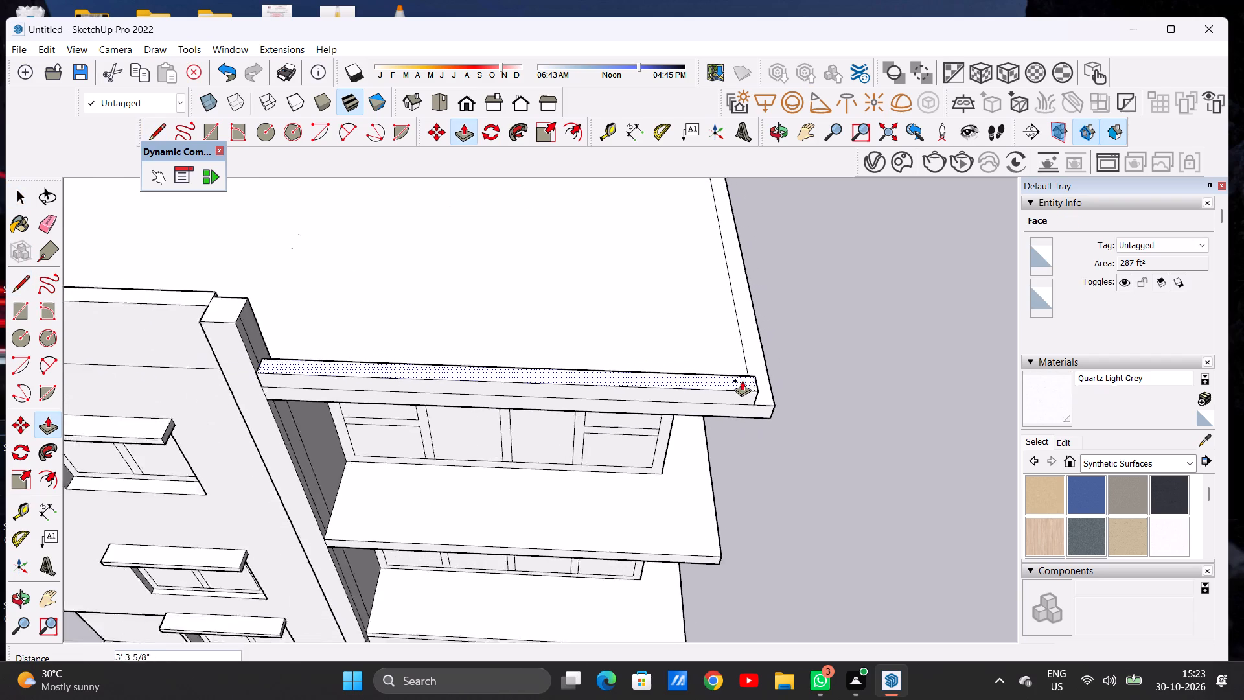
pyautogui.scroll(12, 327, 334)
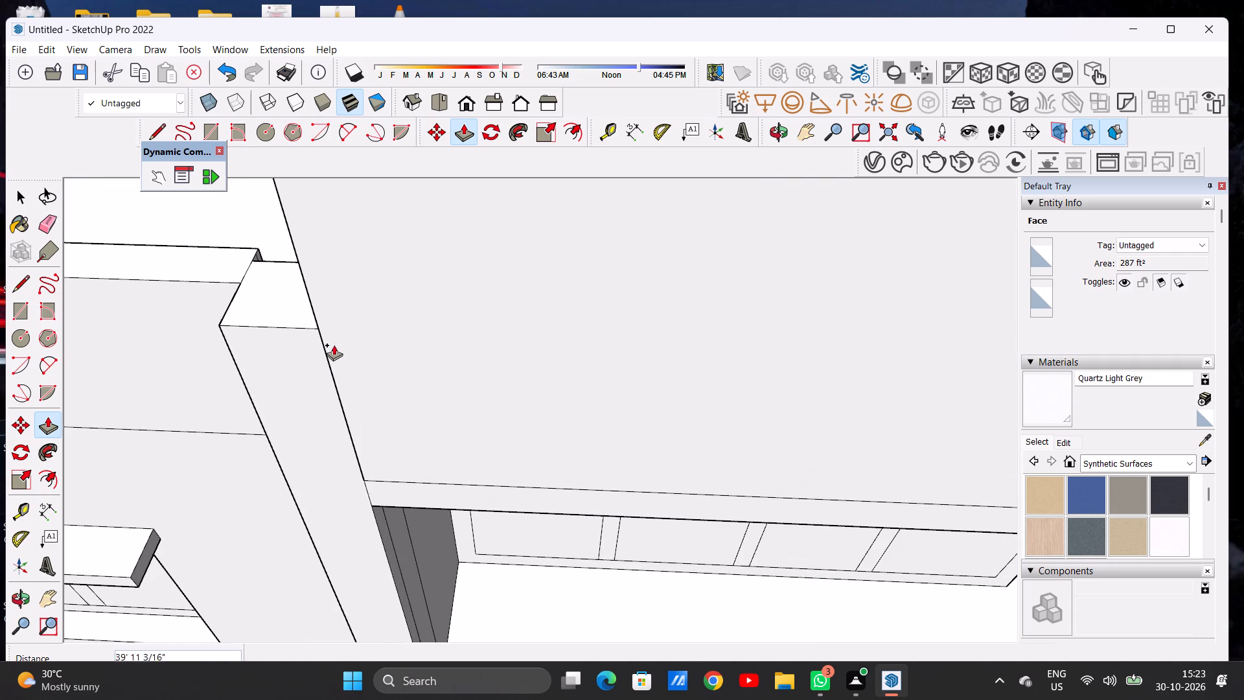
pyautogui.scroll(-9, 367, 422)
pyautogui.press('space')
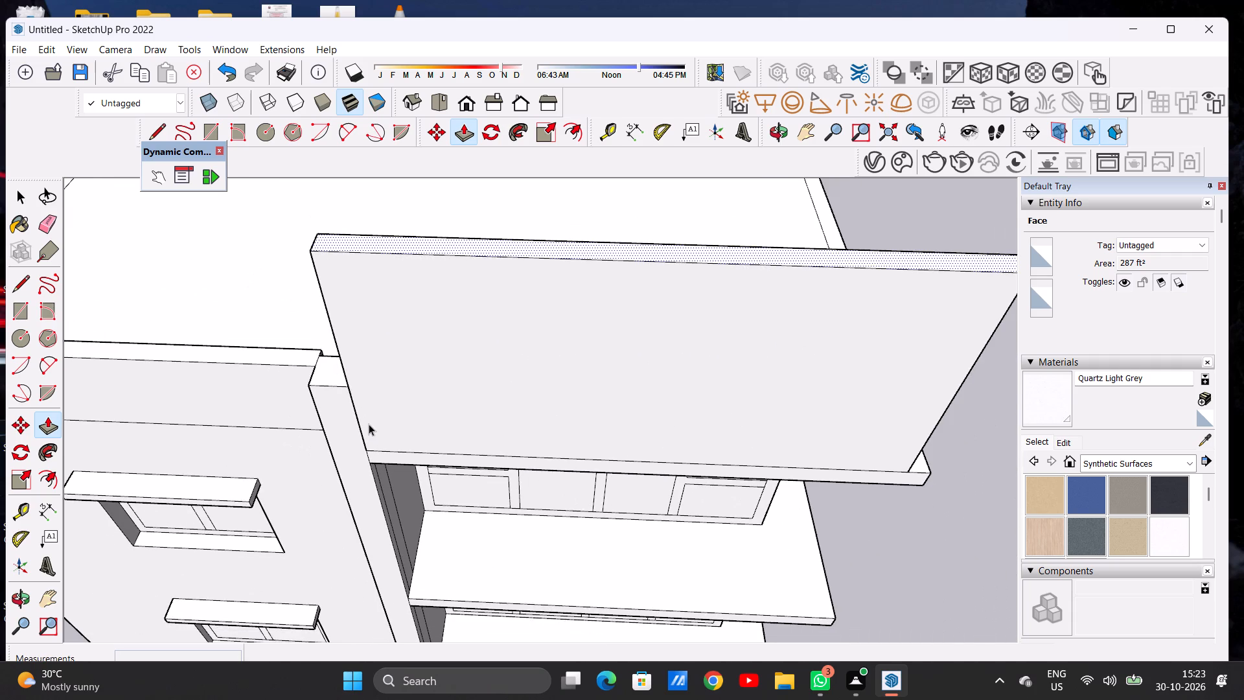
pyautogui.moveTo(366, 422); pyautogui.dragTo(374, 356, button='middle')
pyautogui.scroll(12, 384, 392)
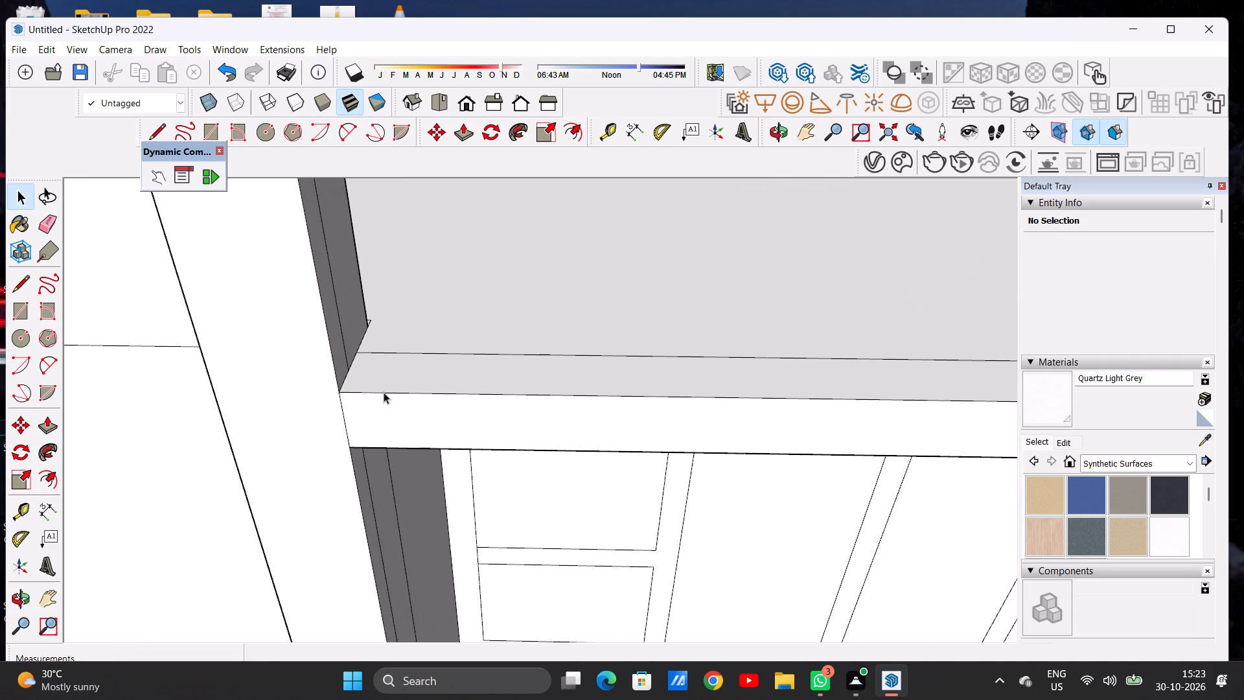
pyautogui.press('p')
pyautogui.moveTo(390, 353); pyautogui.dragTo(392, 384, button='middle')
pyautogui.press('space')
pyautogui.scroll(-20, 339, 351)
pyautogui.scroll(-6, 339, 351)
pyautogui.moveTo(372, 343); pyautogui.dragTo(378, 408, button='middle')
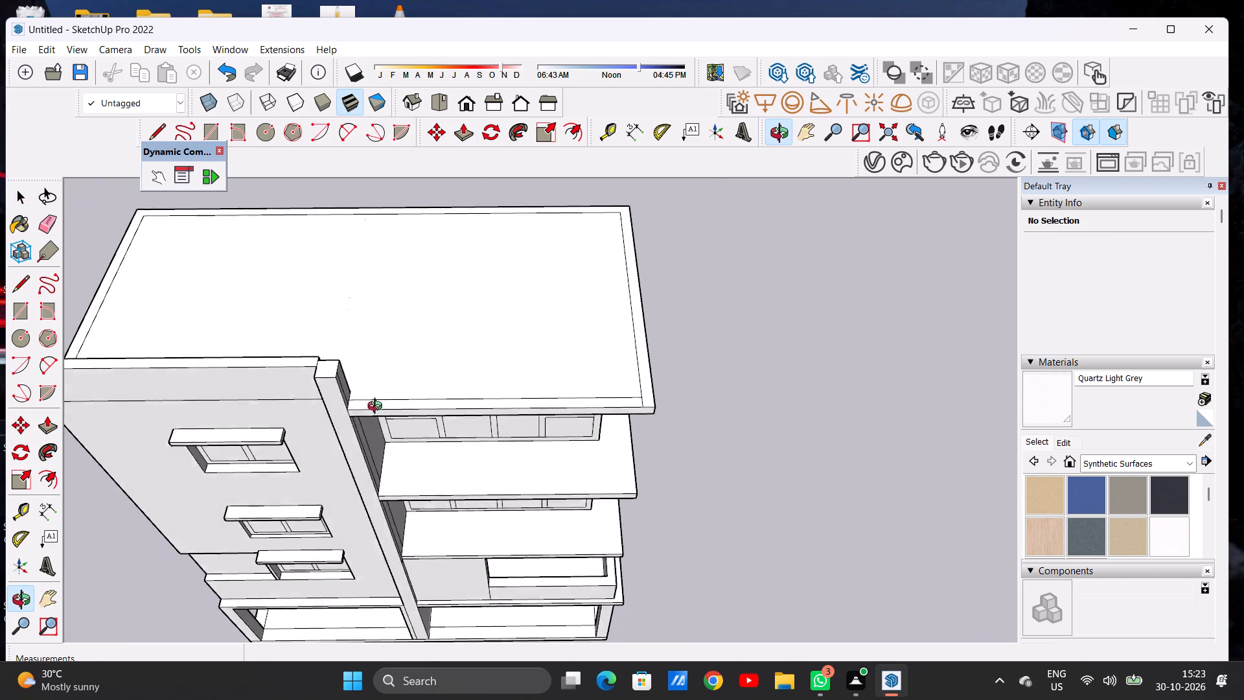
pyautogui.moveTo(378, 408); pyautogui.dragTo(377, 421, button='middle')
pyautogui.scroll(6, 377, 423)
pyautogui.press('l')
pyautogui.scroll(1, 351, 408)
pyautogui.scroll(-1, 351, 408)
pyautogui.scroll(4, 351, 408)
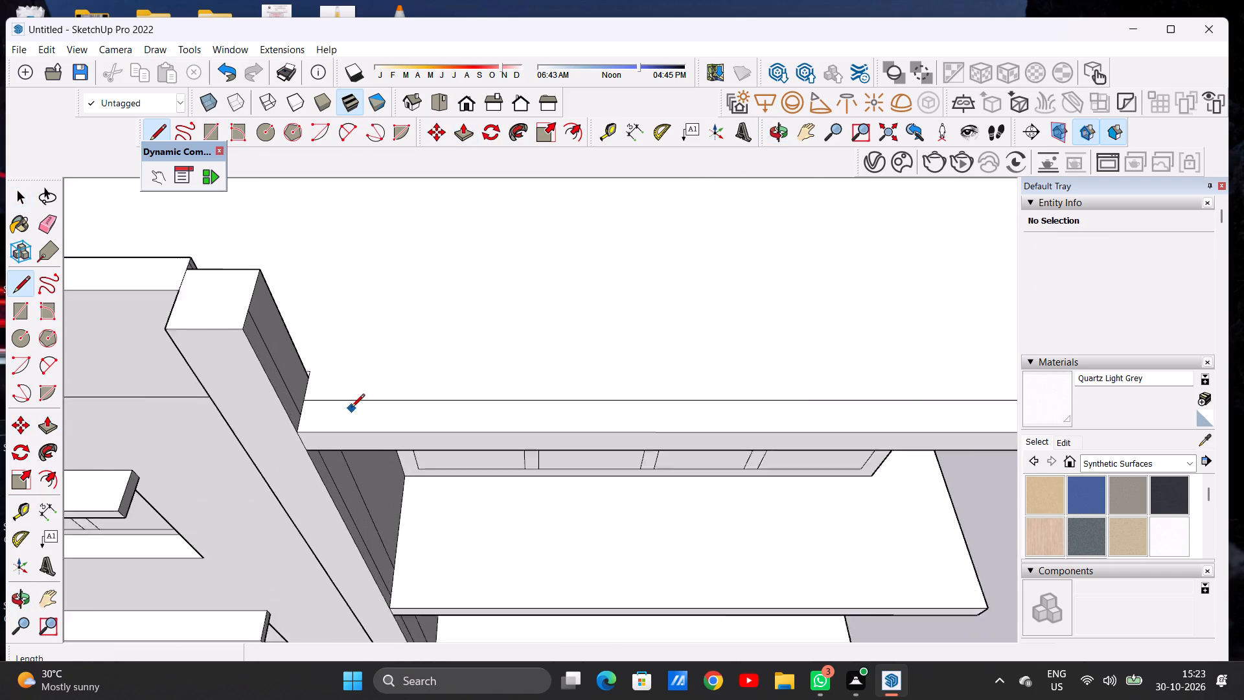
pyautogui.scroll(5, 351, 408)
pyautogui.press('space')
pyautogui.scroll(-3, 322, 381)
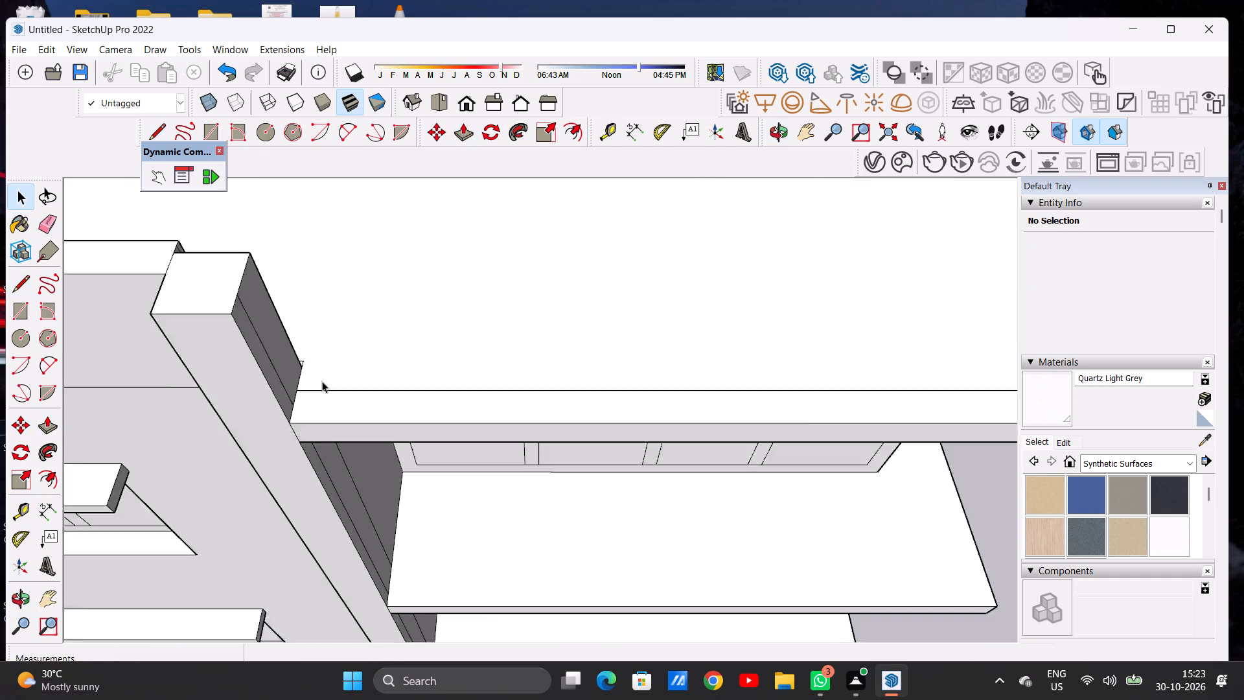
# Move the front border's inner edge on the balcony side about 2' 2 9/16" inward, away from the roof's front edge.
pyautogui.scroll(-10, 322, 381)
pyautogui.moveTo(459, 397); pyautogui.dragTo(467, 420, button='middle')
pyautogui.scroll(2, 656, 422)
pyautogui.scroll(-1, 676, 421)
pyautogui.scroll(4, 695, 417)
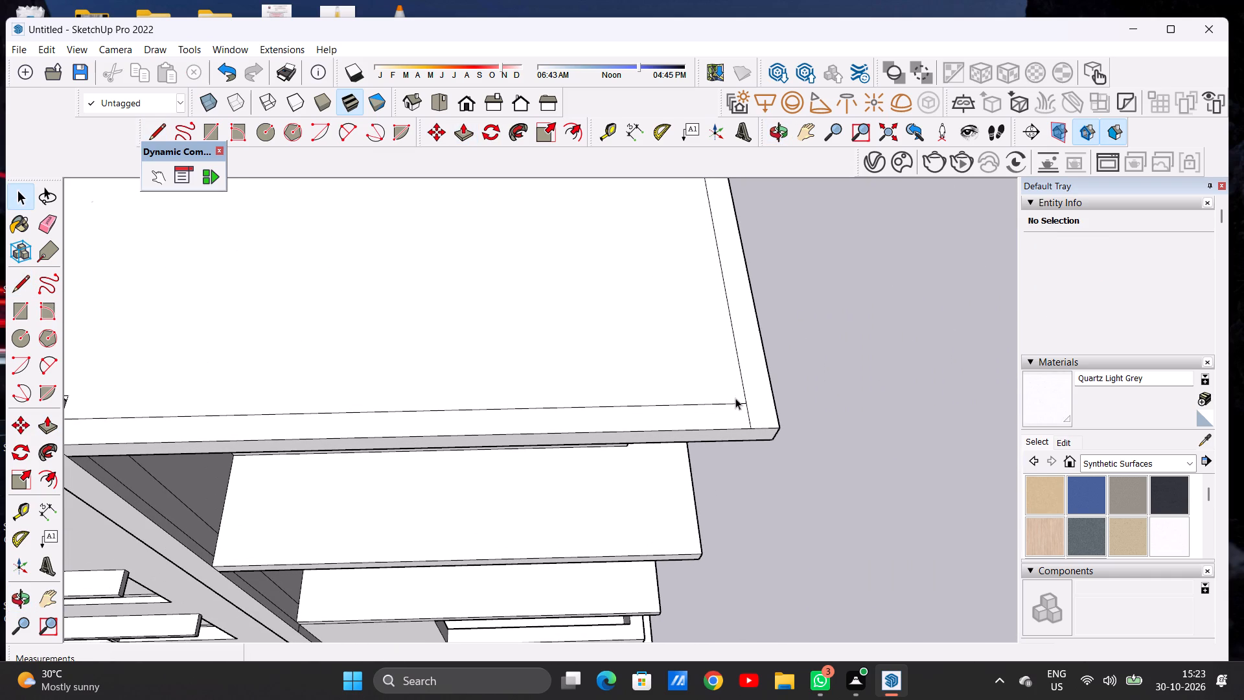
pyautogui.click(734, 403)
pyautogui.press('m')
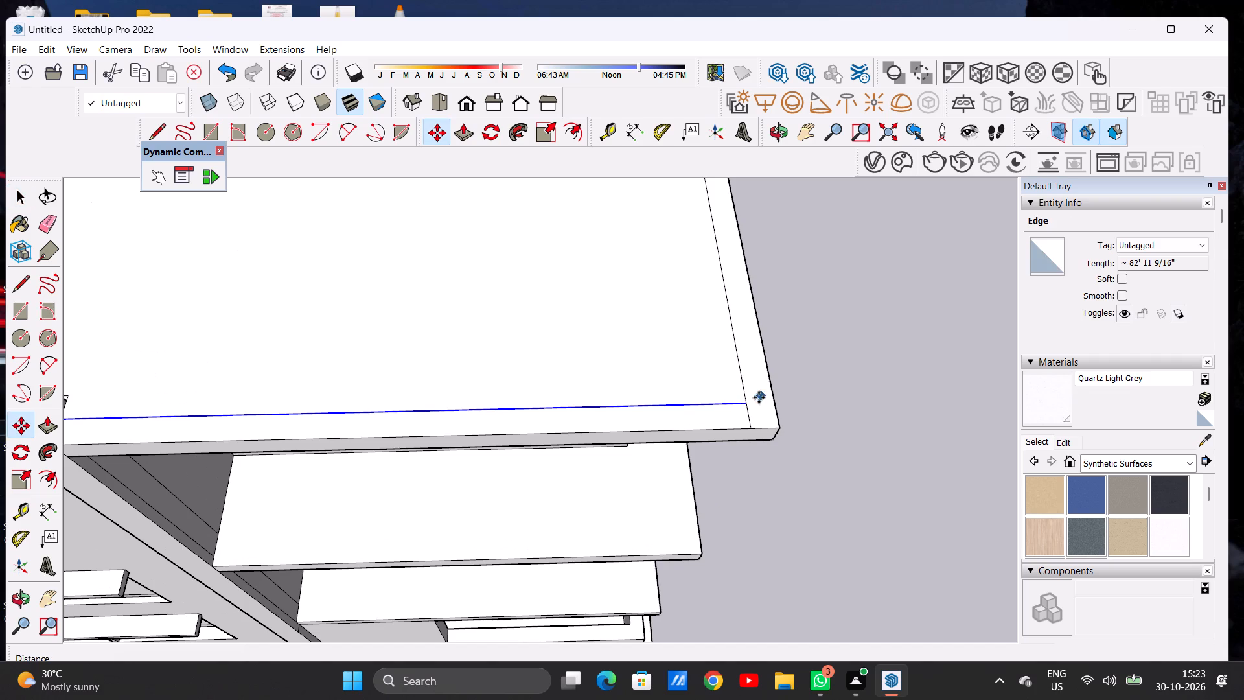
pyautogui.click(743, 402)
pyautogui.click(741, 388)
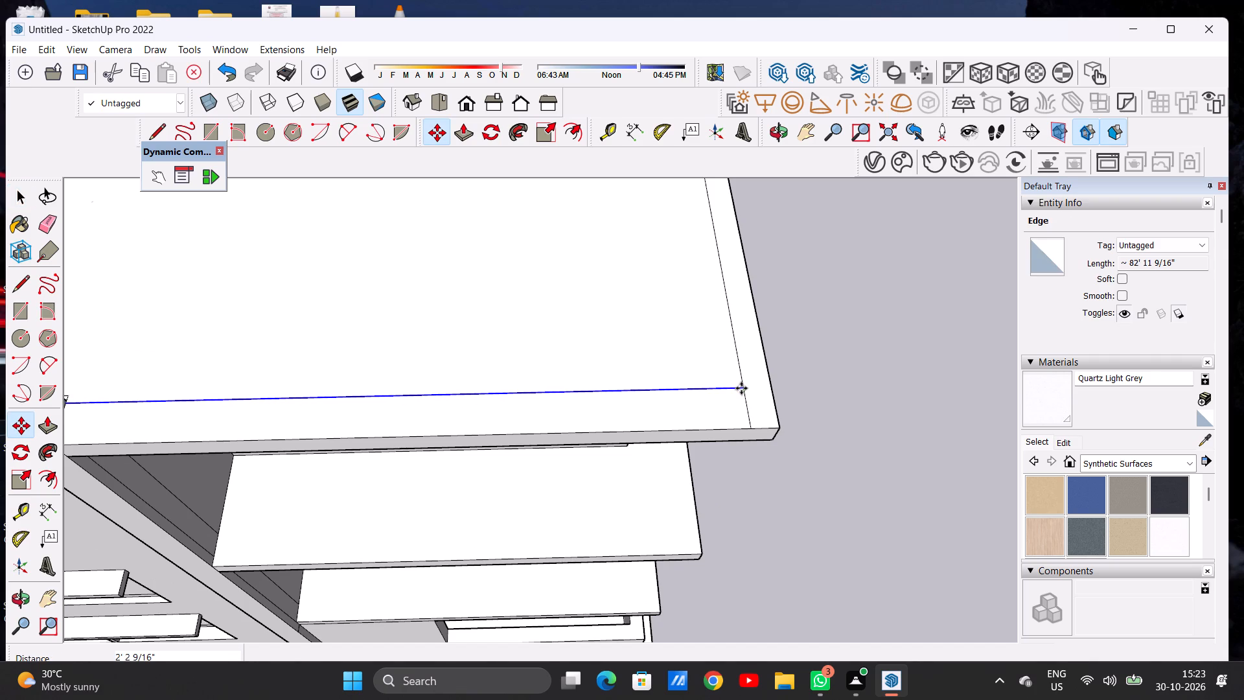
pyautogui.press('space')
pyautogui.scroll(-8, 664, 375)
pyautogui.scroll(6, 678, 393)
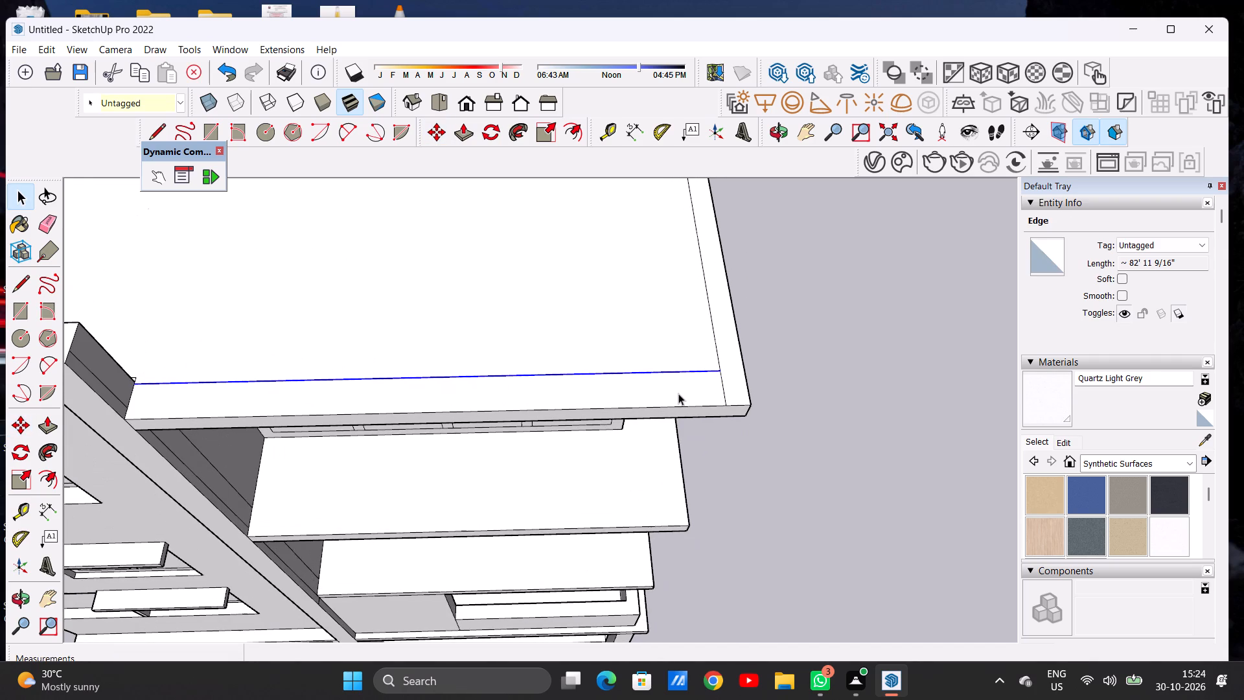
pyautogui.click(827, 349)
# Draw a line along the balcony-side front border strip, parallel to the roof's front edge, from the pillar to the side border line.
pyautogui.press('l')
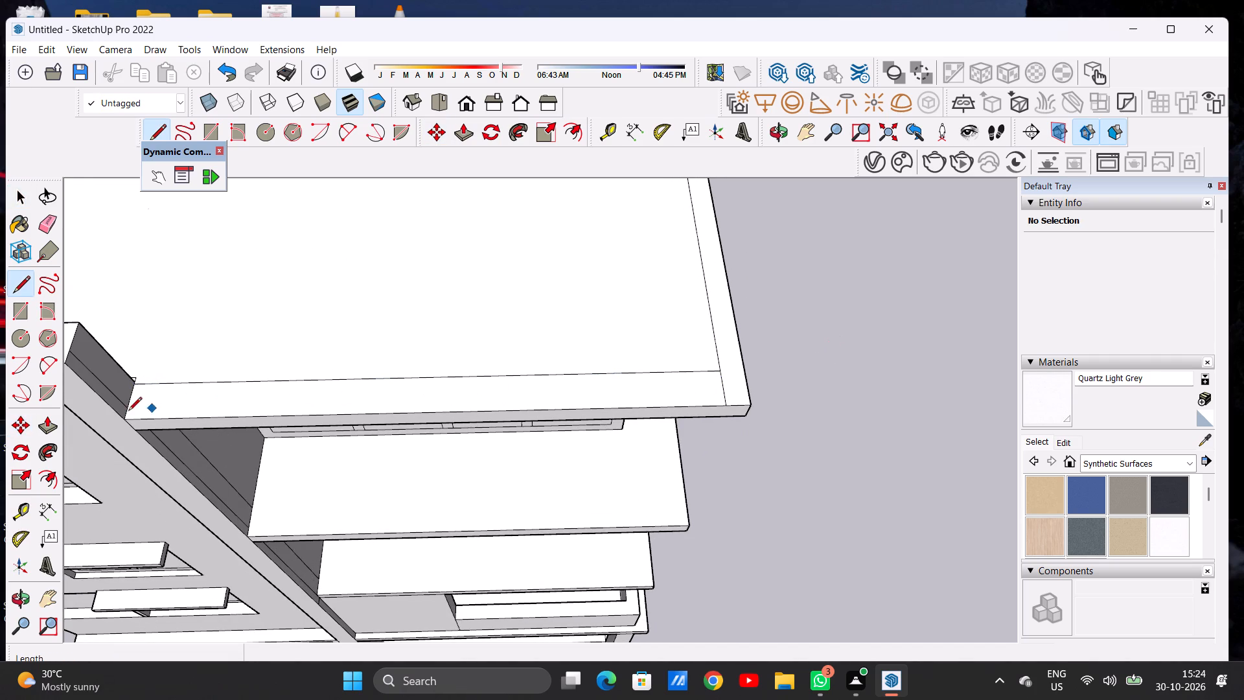
pyautogui.scroll(6, 108, 408)
pyautogui.click(146, 408)
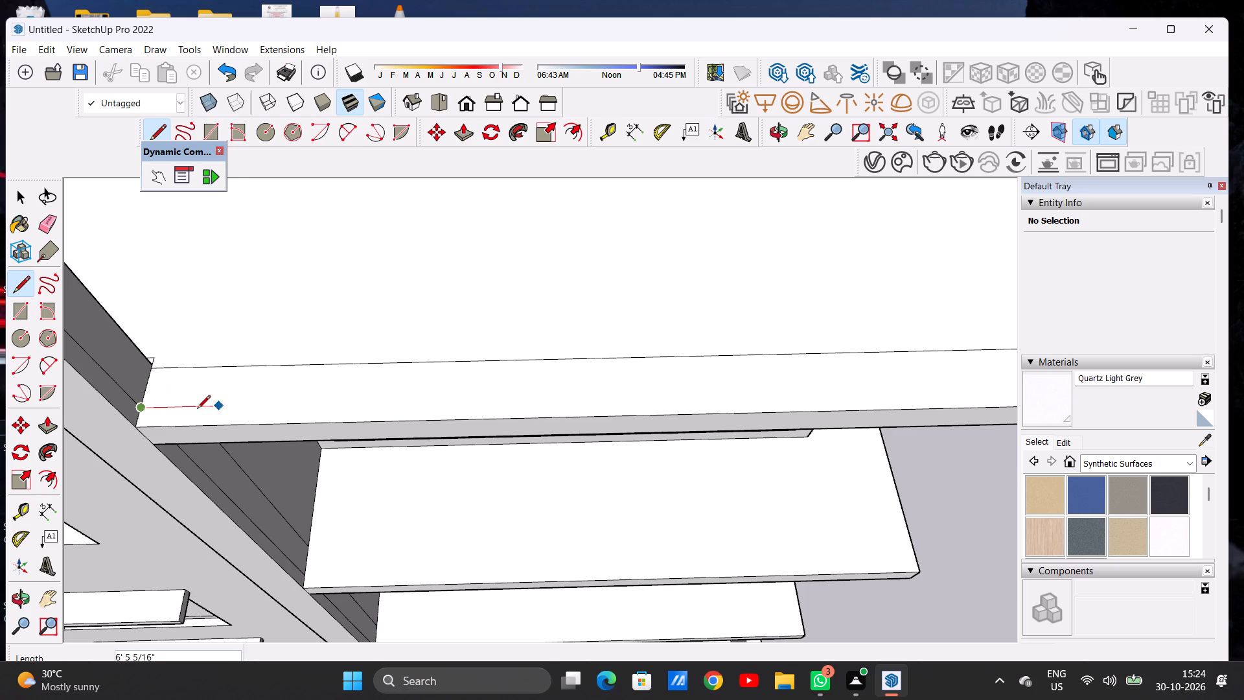
pyautogui.scroll(-10, 194, 410)
pyautogui.scroll(6, 554, 397)
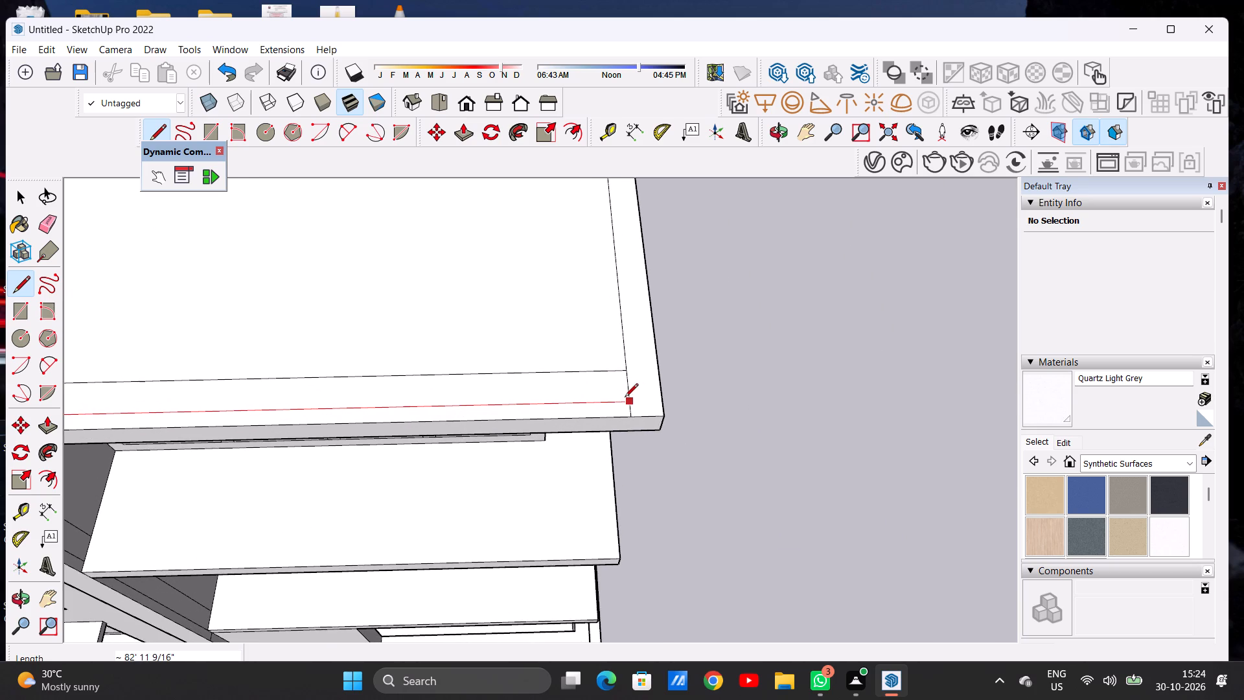
pyautogui.click(624, 398)
pyautogui.scroll(9, 628, 398)
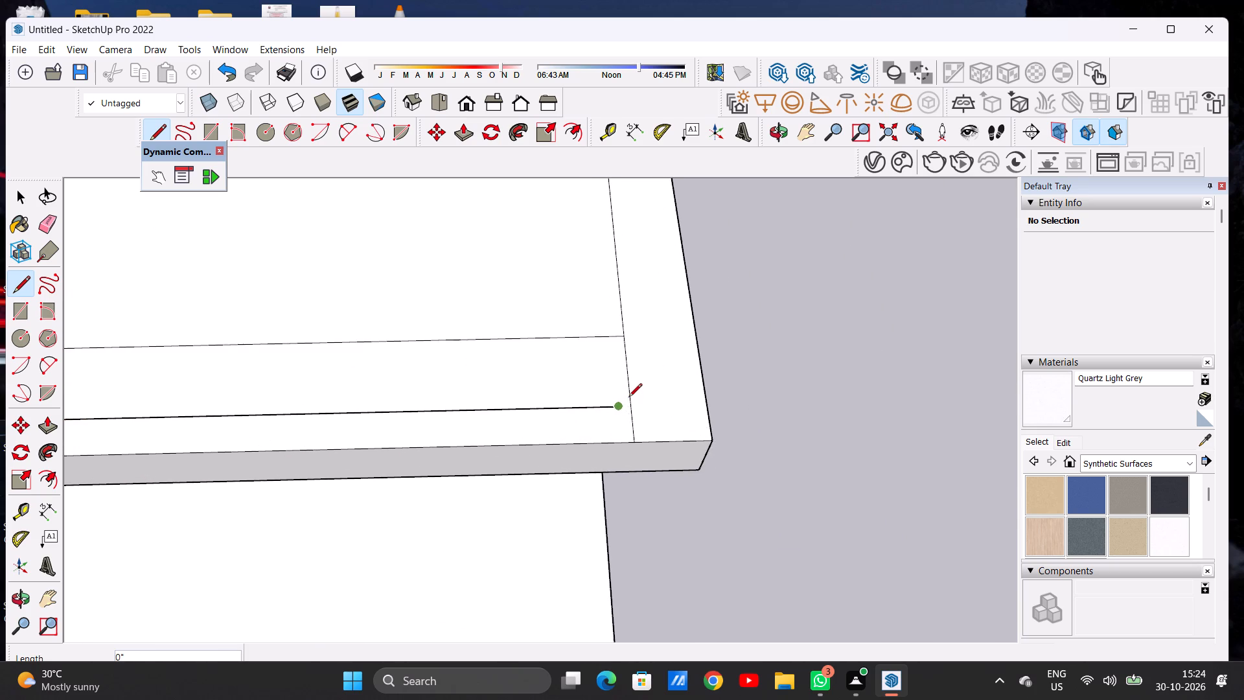
pyautogui.click(632, 404)
pyautogui.press('space')
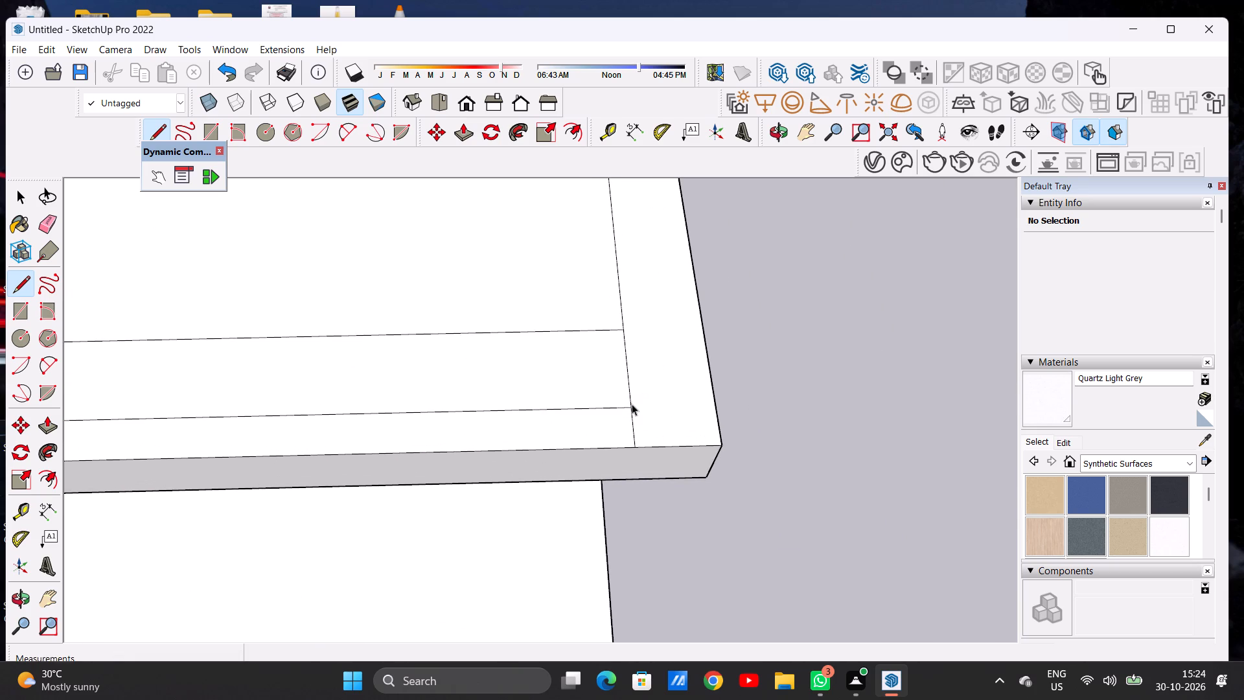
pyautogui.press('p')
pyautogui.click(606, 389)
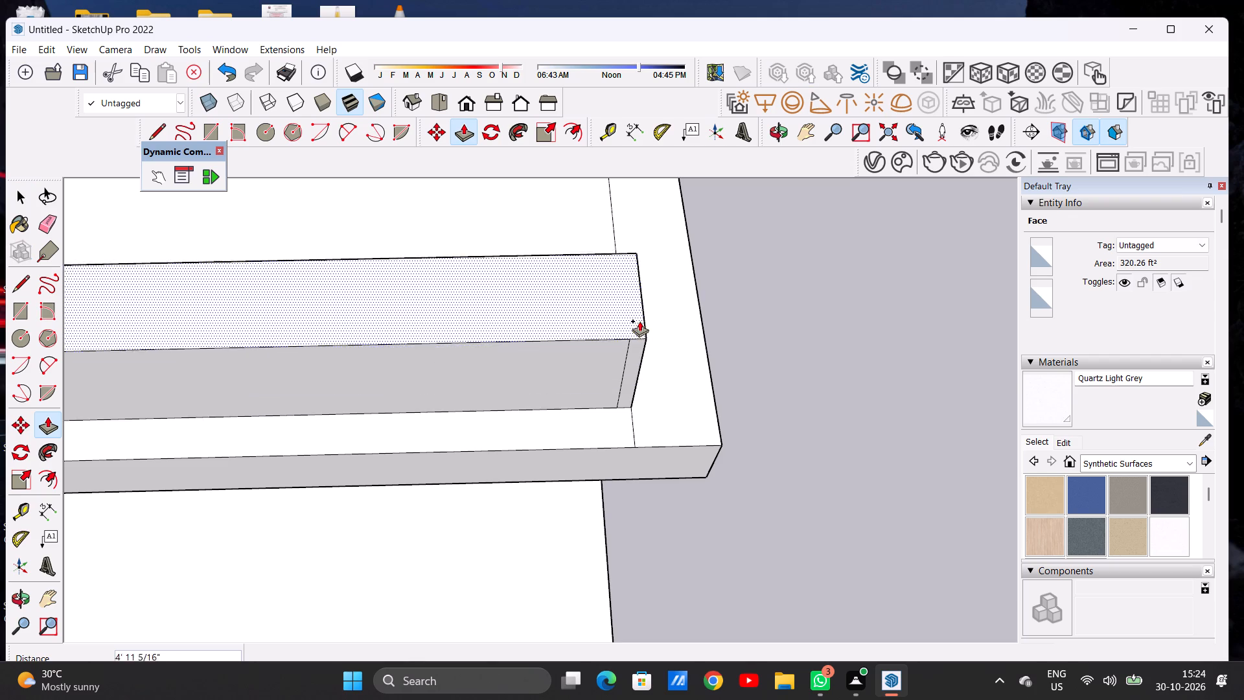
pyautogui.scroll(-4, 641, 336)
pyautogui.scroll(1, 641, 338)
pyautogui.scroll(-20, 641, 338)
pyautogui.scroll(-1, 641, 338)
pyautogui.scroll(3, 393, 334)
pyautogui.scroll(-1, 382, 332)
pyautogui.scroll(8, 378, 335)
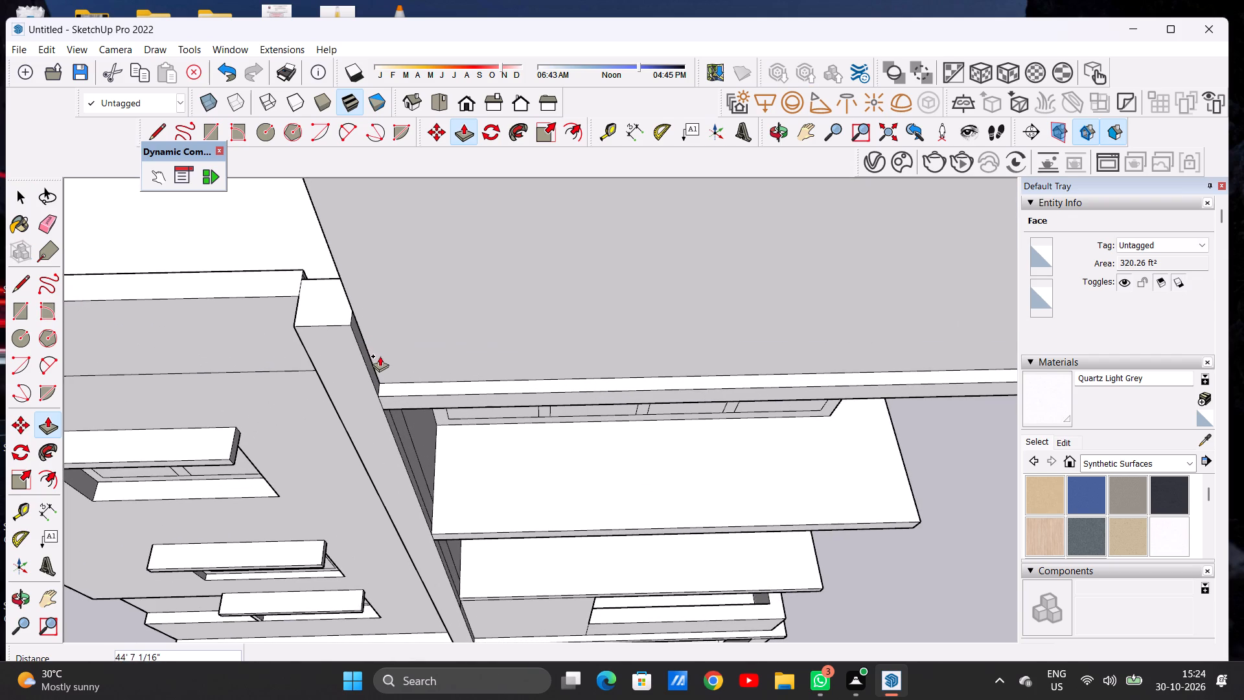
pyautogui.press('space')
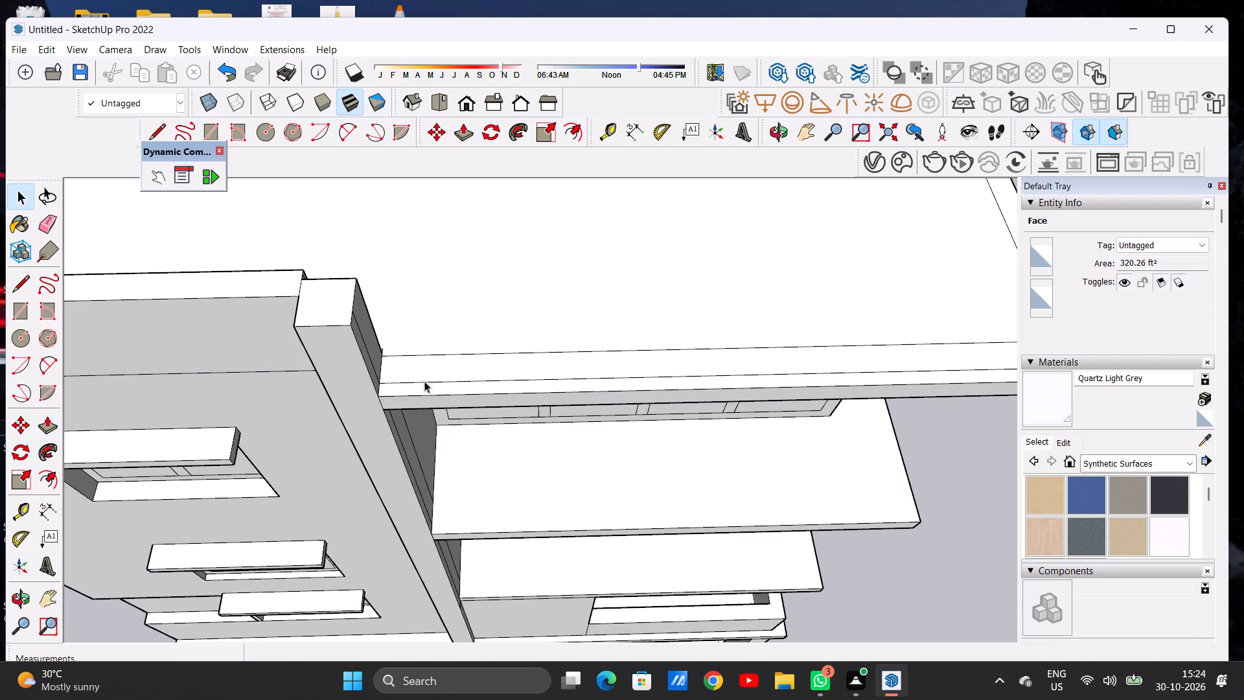
# Push/Pull the inner front border strip on the balcony side up about 11' 6 11/16", near the pillar's top.
pyautogui.moveTo(403, 375); pyautogui.dragTo(396, 351, button='middle')
pyautogui.scroll(-12, 376, 393)
pyautogui.moveTo(376, 361); pyautogui.dragTo(340, 283, button='middle')
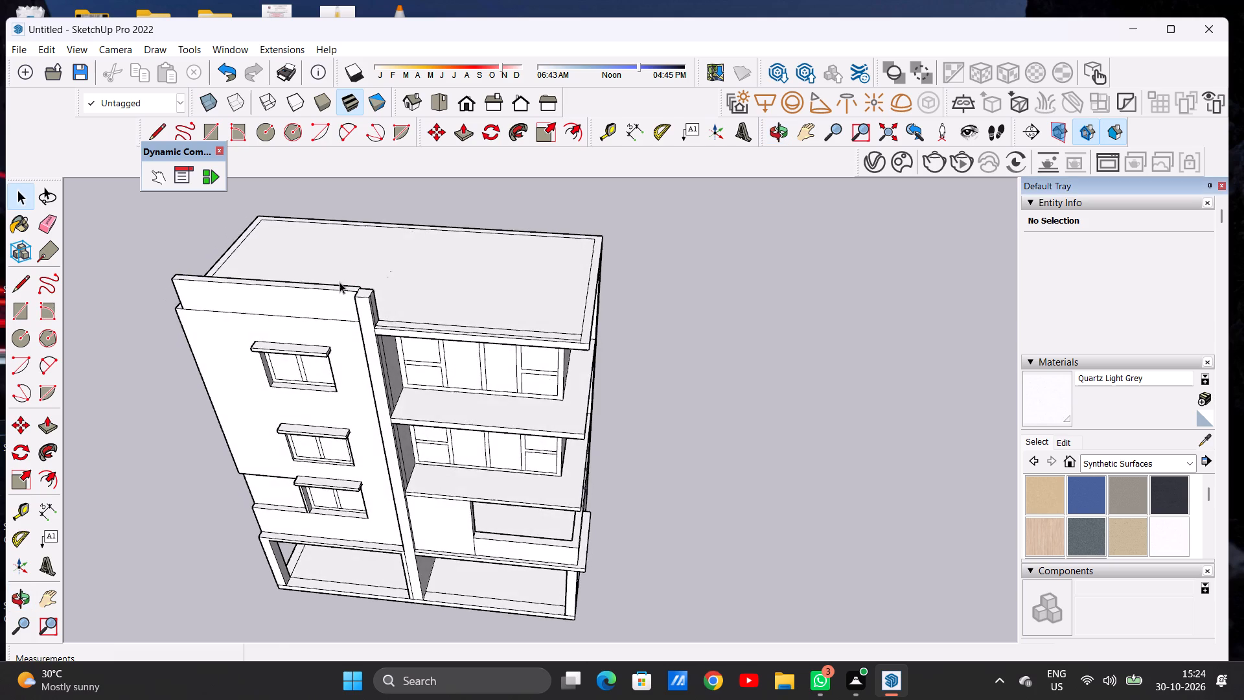
pyautogui.scroll(20, 373, 303)
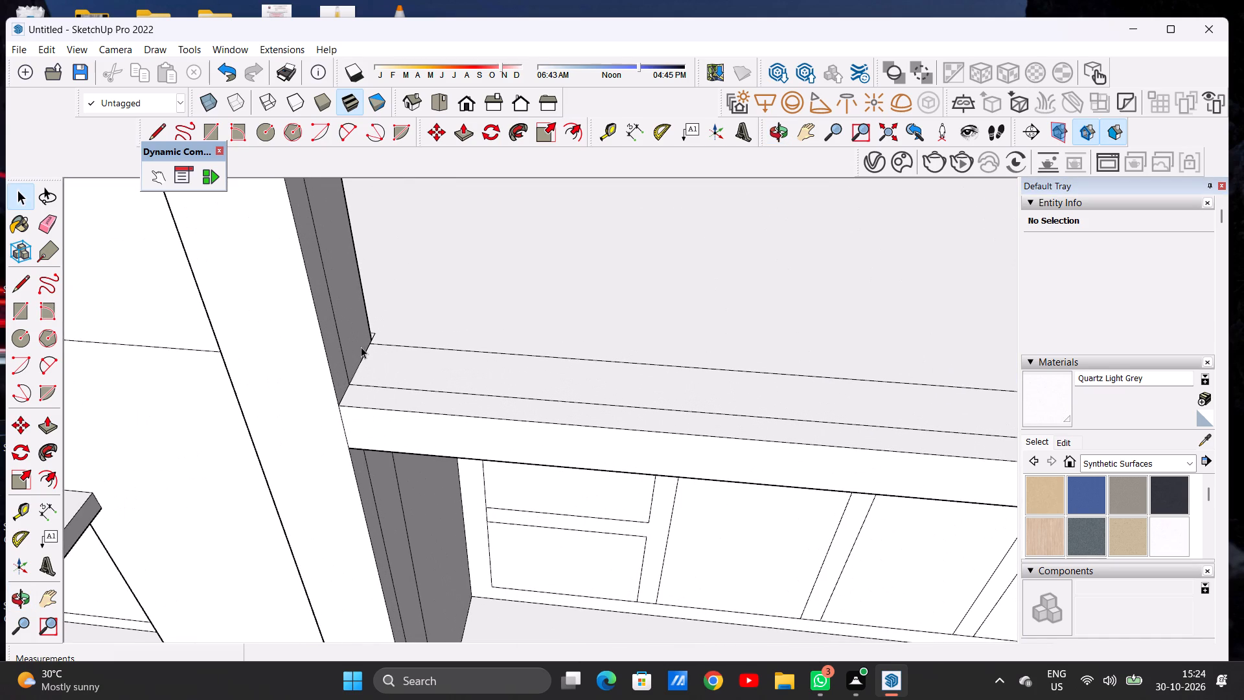
pyautogui.press('p')
pyautogui.click(372, 362)
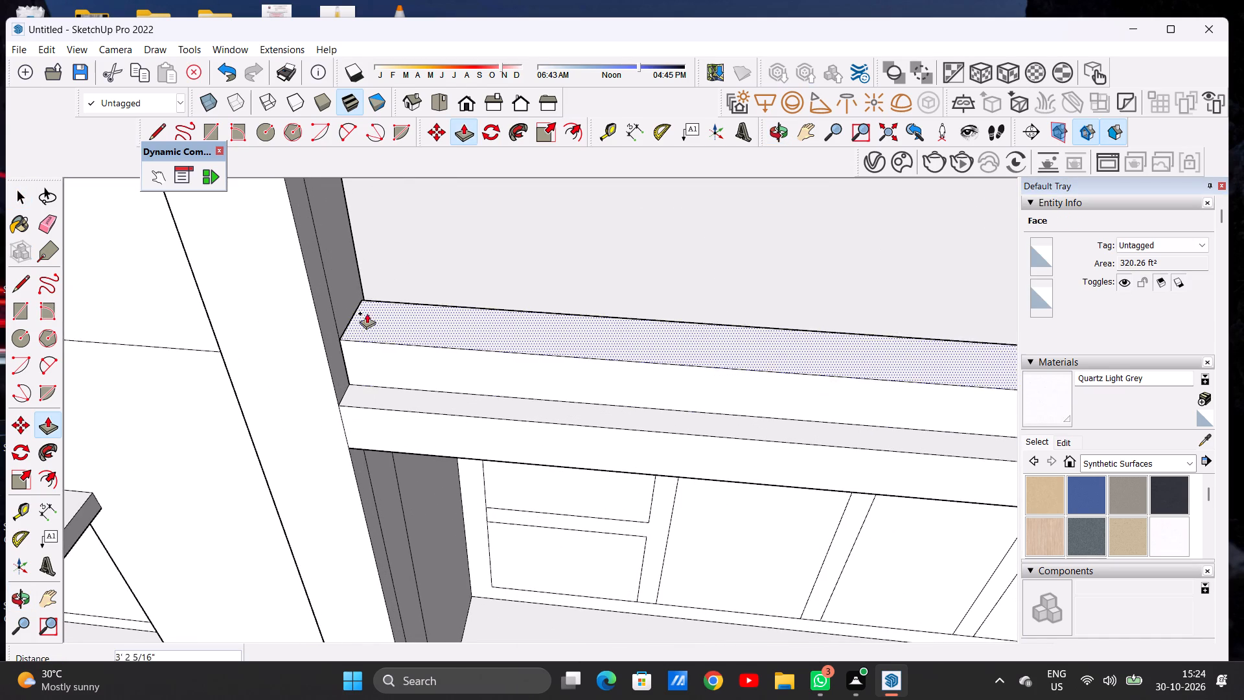
pyautogui.scroll(-9, 371, 346)
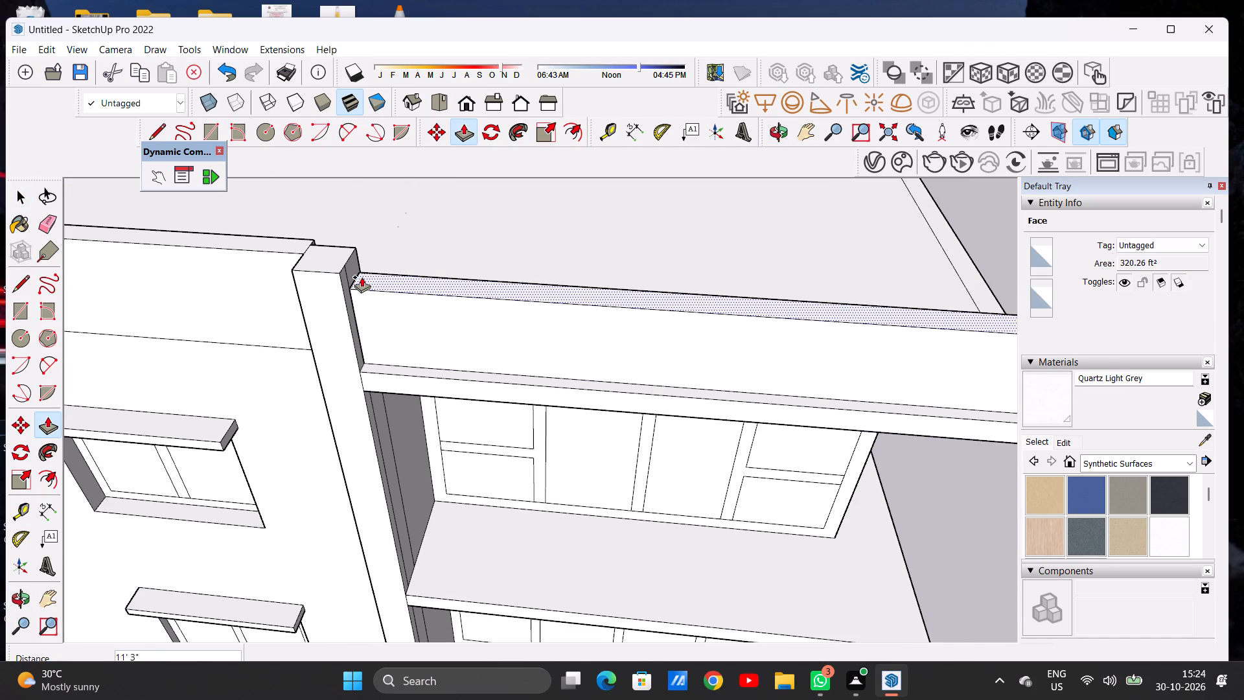
pyautogui.click(362, 277)
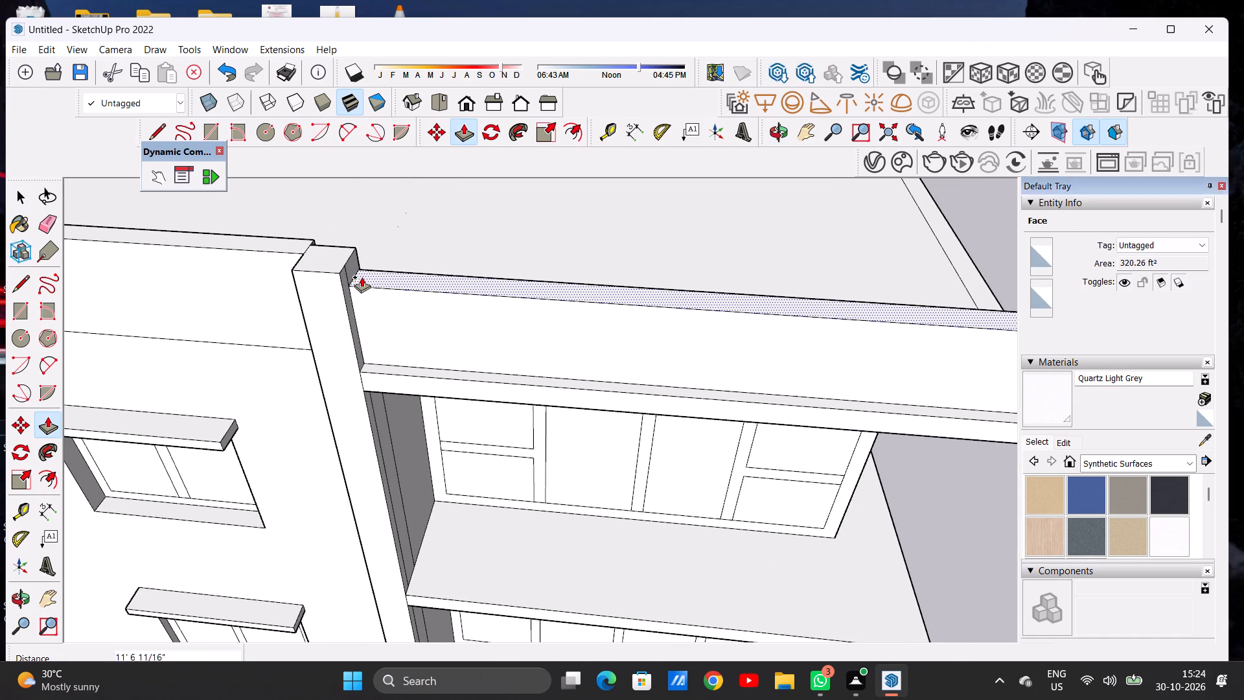
pyautogui.press('space')
# Push/Pull the top of the parapet above the small windows down about 2' 9 11/16" to match the balcony-side parapet's height.
pyautogui.scroll(-6, 404, 384)
pyautogui.moveTo(478, 399); pyautogui.dragTo(545, 266, button='middle')
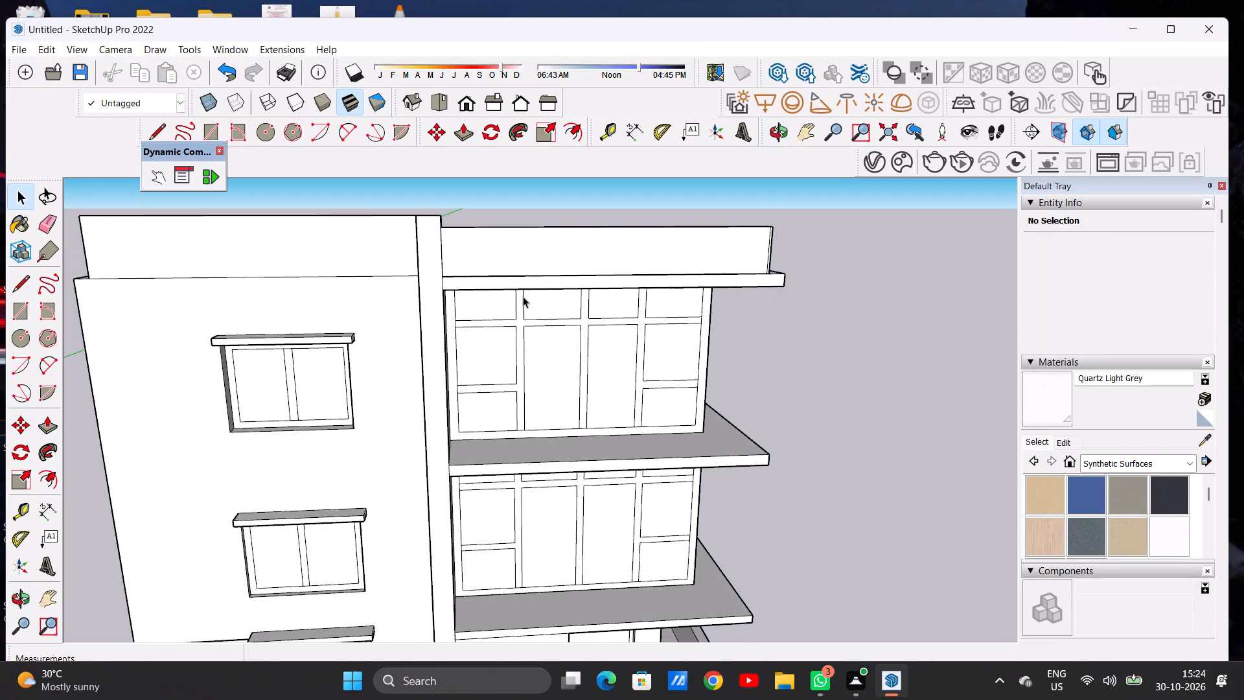
pyautogui.scroll(-7, 467, 355)
pyautogui.moveTo(378, 358); pyautogui.dragTo(459, 351, button='middle')
pyautogui.scroll(-4, 383, 383)
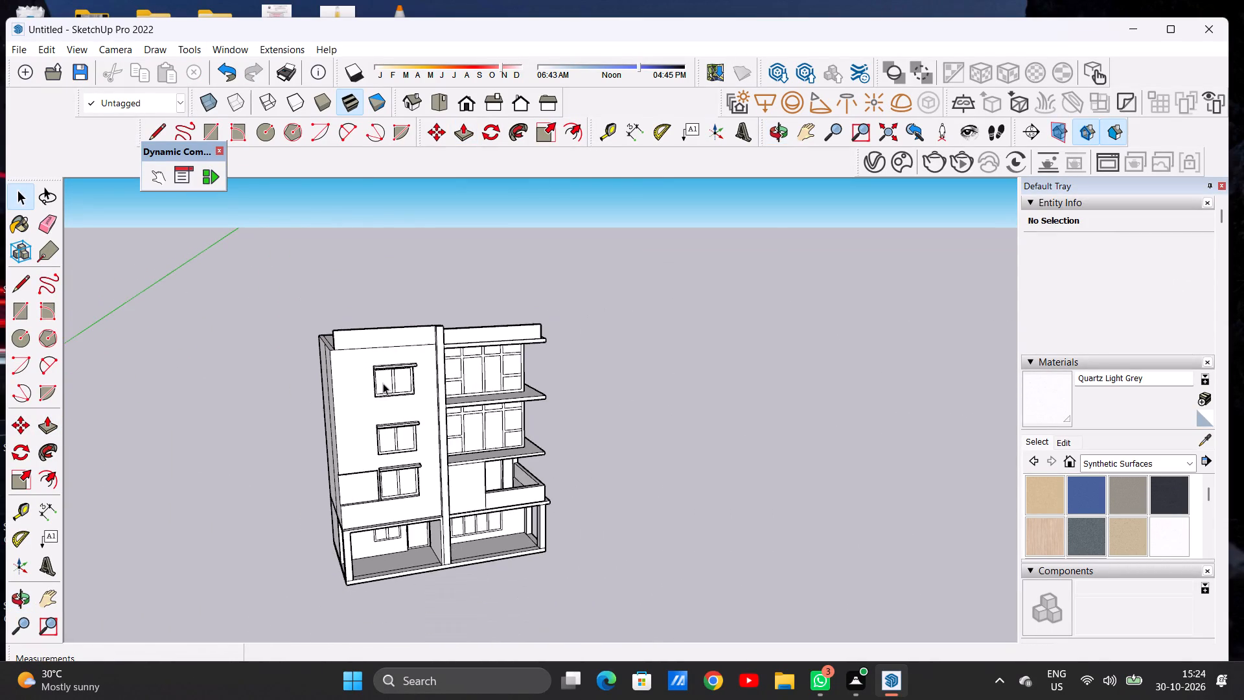
pyautogui.scroll(-1, 383, 383)
pyautogui.scroll(7, 439, 318)
pyautogui.moveTo(421, 325); pyautogui.dragTo(416, 414, button='middle')
pyautogui.scroll(7, 414, 361)
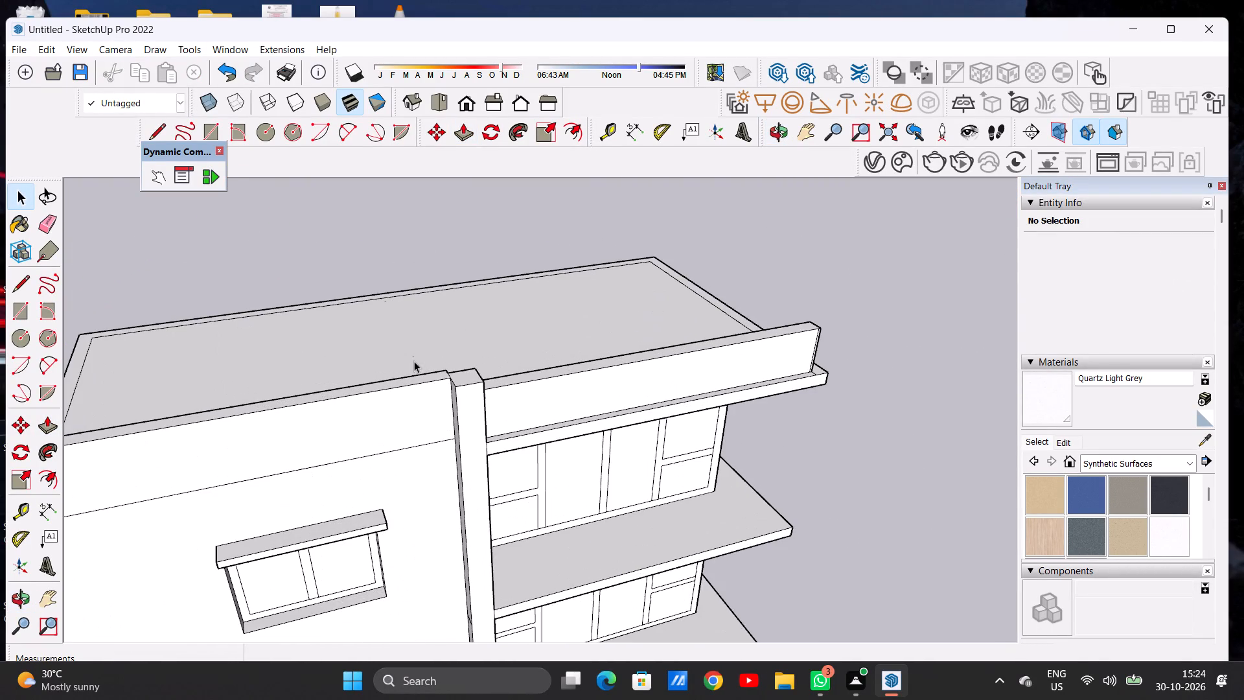
pyautogui.press('p')
pyautogui.scroll(7, 433, 374)
pyautogui.click(438, 370)
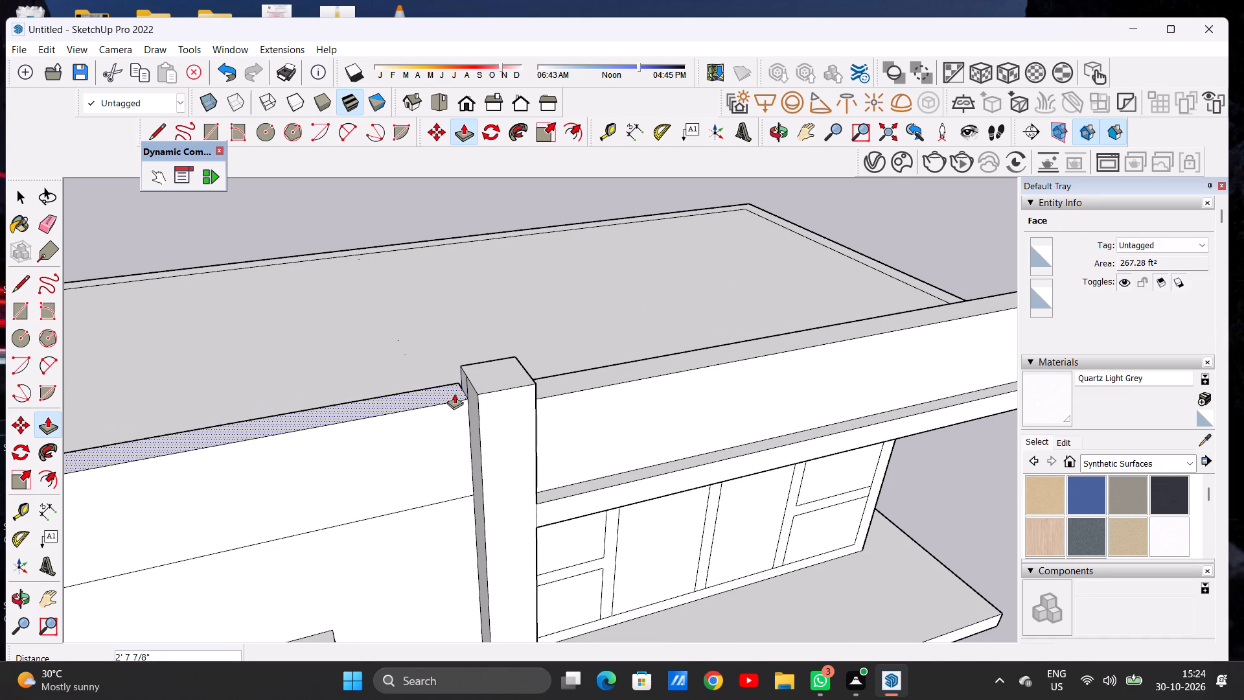
pyautogui.click(542, 399)
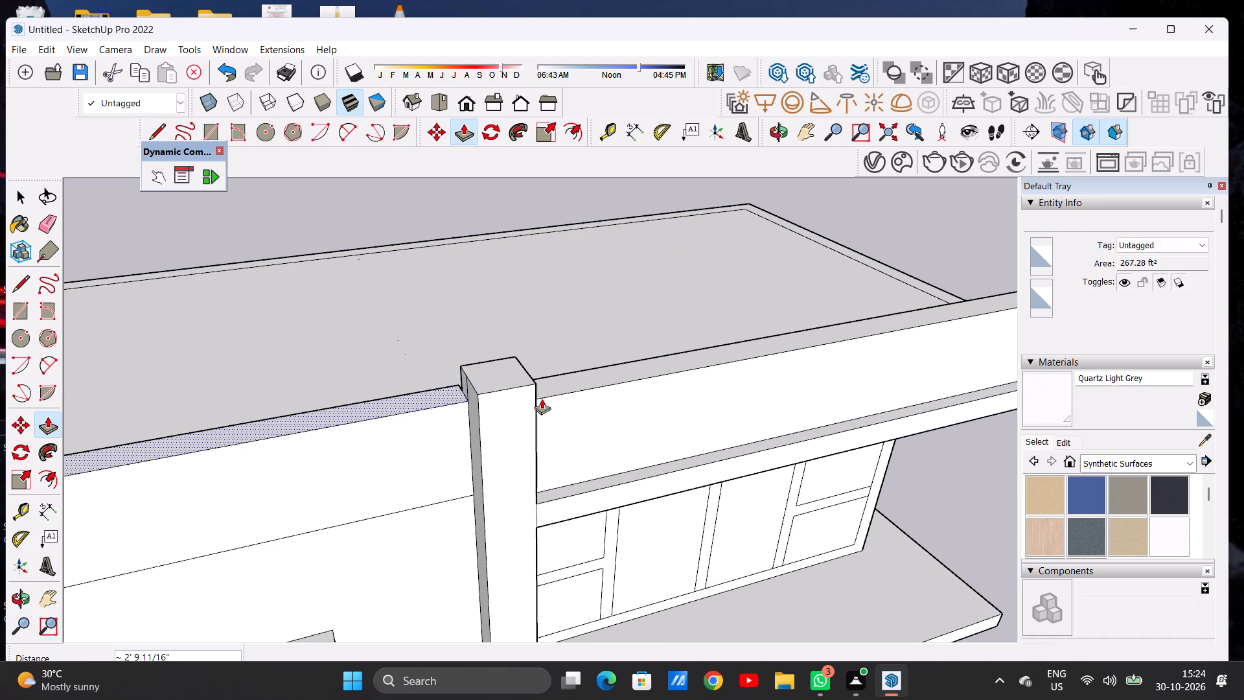
pyautogui.press('space')
# Erase the leftover vertical edge on the pillar's side face above the lowered parapet.
pyautogui.scroll(-13, 530, 455)
pyautogui.moveTo(493, 452); pyautogui.dragTo(547, 421, button='middle')
pyautogui.scroll(7, 544, 390)
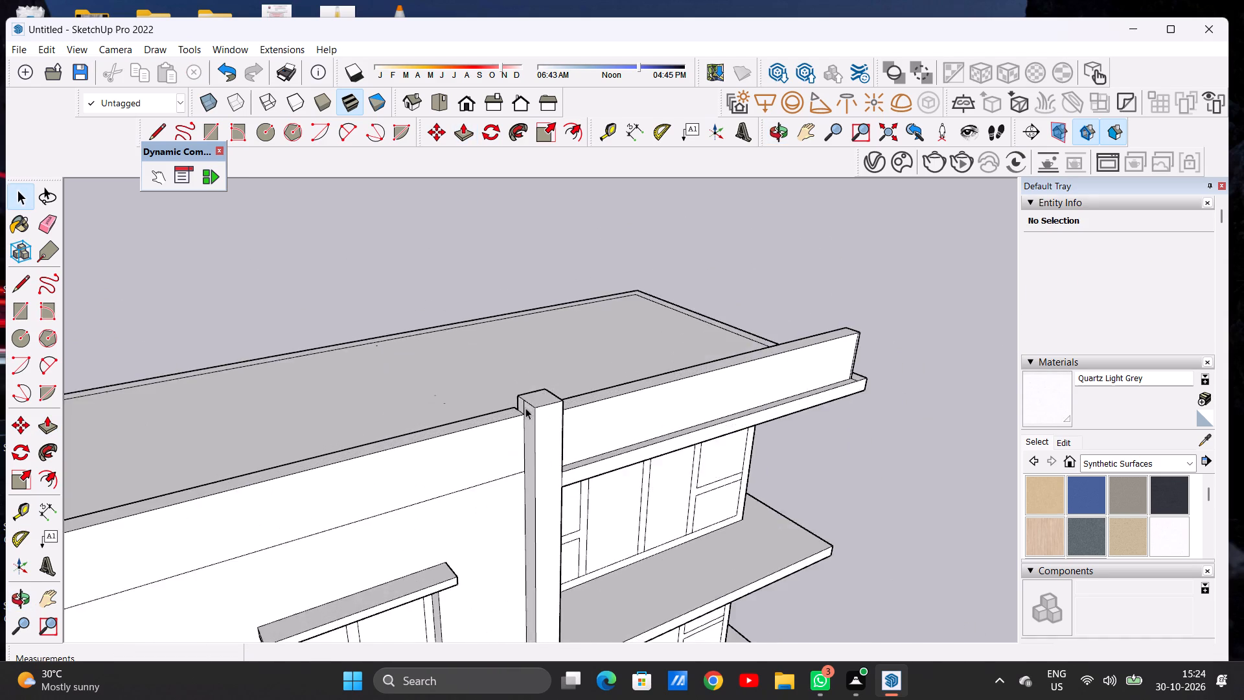
pyautogui.scroll(4, 525, 408)
pyautogui.scroll(-1, 520, 410)
pyautogui.scroll(11, 520, 410)
pyautogui.scroll(-1, 516, 408)
pyautogui.scroll(1, 516, 408)
pyautogui.press('e')
pyautogui.moveTo(527, 397); pyautogui.dragTo(538, 404)
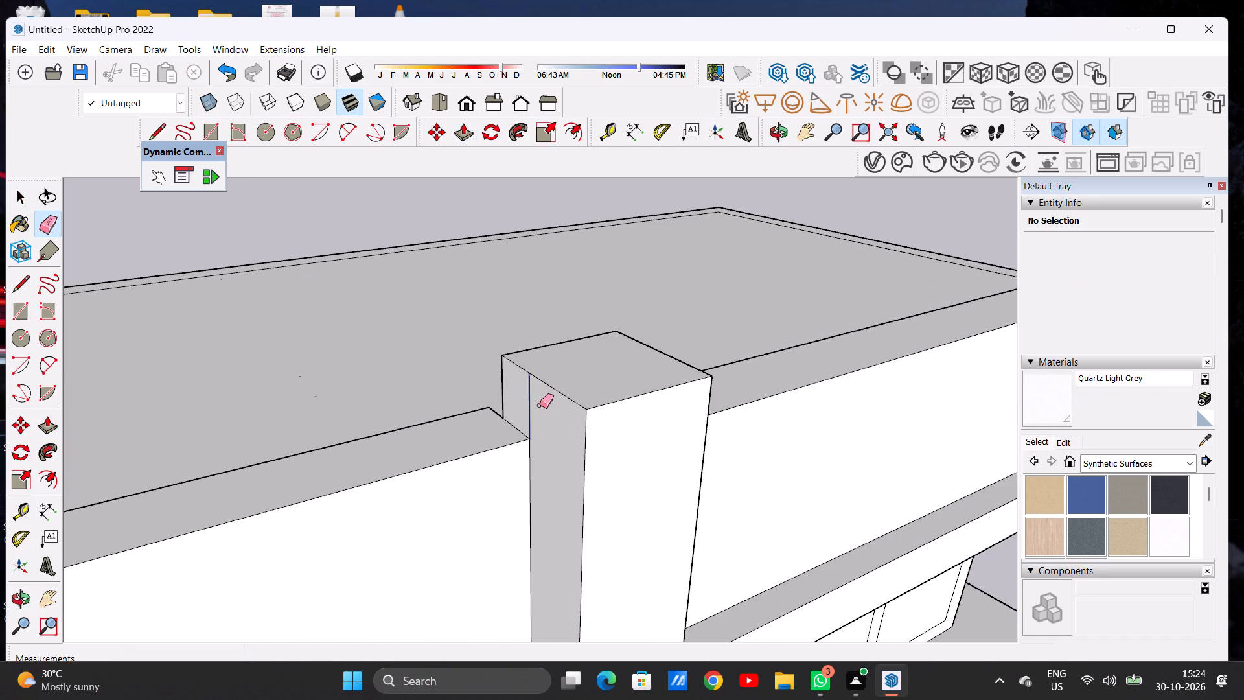
pyautogui.press('space')
# Push/Pull the remaining roof border along the side and rear up about 11' 6 11/16" to the front parapet's top.
pyautogui.scroll(-19, 545, 401)
pyautogui.scroll(-3, 597, 402)
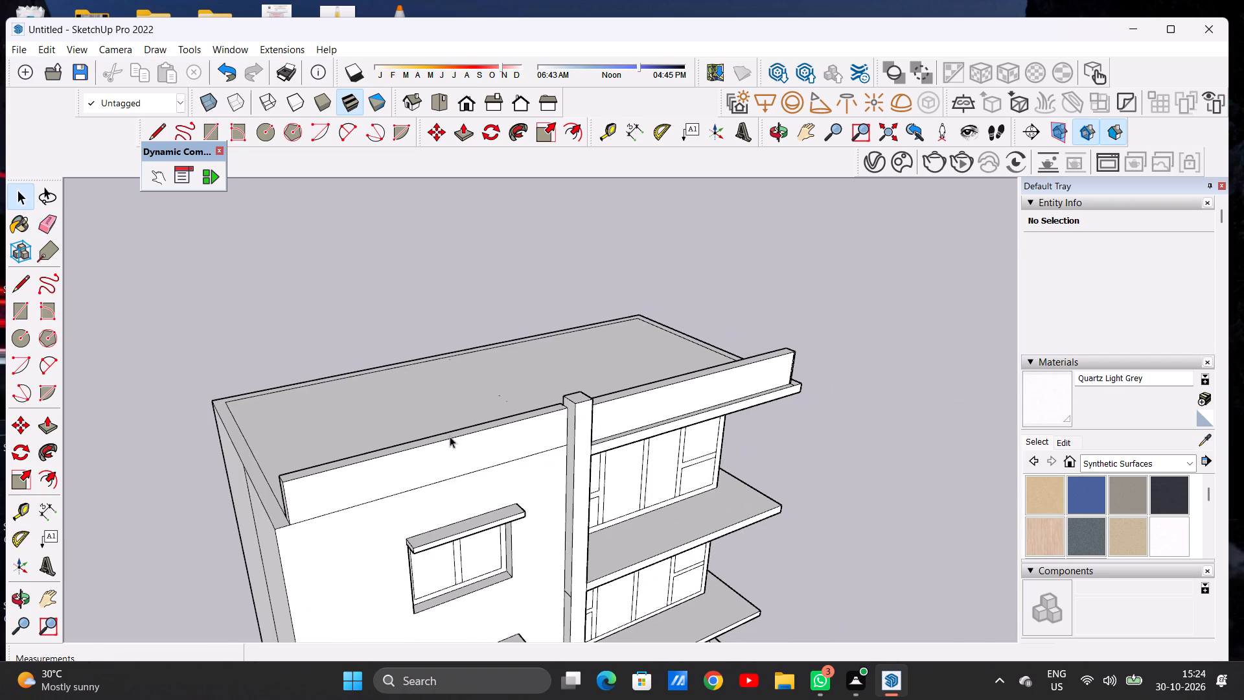
pyautogui.moveTo(446, 465); pyautogui.dragTo(595, 443, button='middle')
pyautogui.scroll(-3, 479, 452)
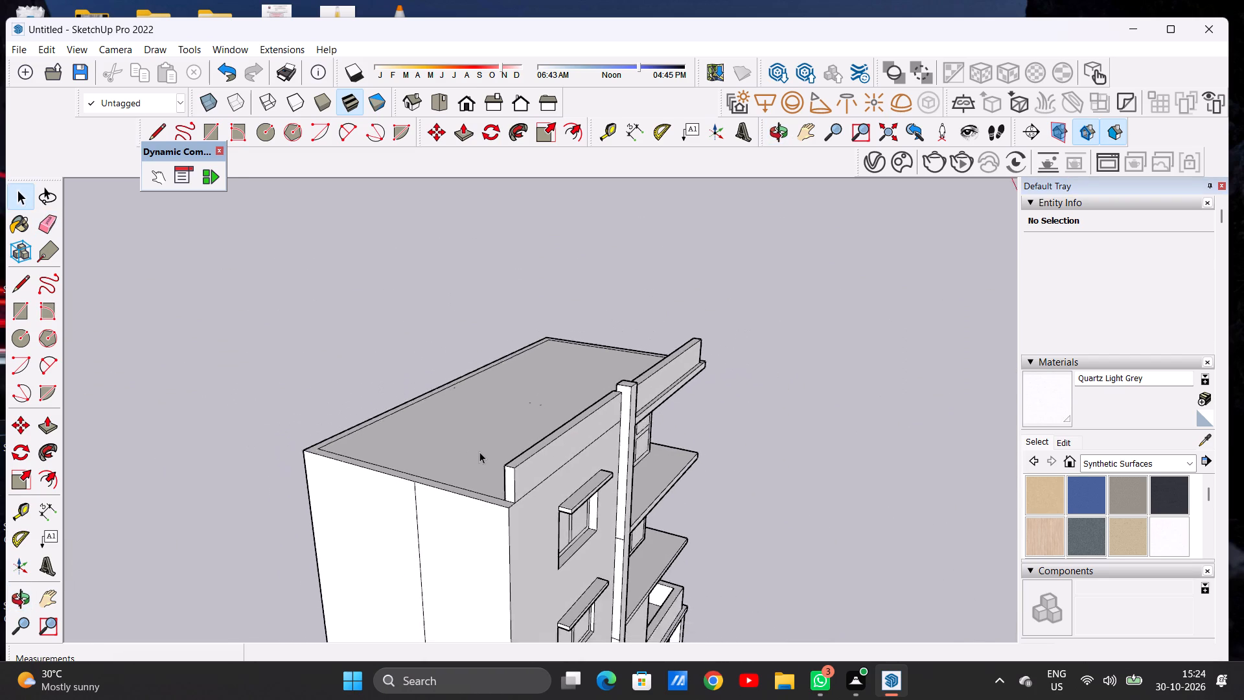
pyautogui.scroll(-3, 479, 452)
pyautogui.moveTo(453, 456); pyautogui.dragTo(457, 515, button='middle')
pyautogui.scroll(14, 476, 539)
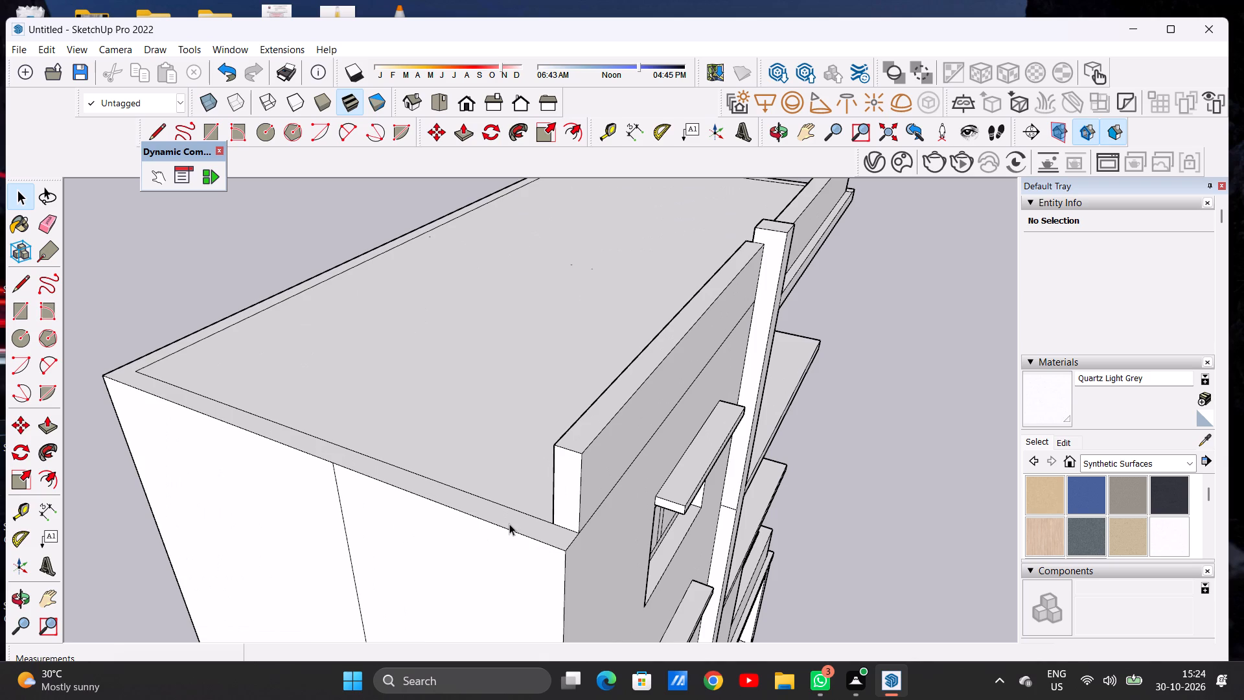
pyautogui.scroll(-4, 509, 504)
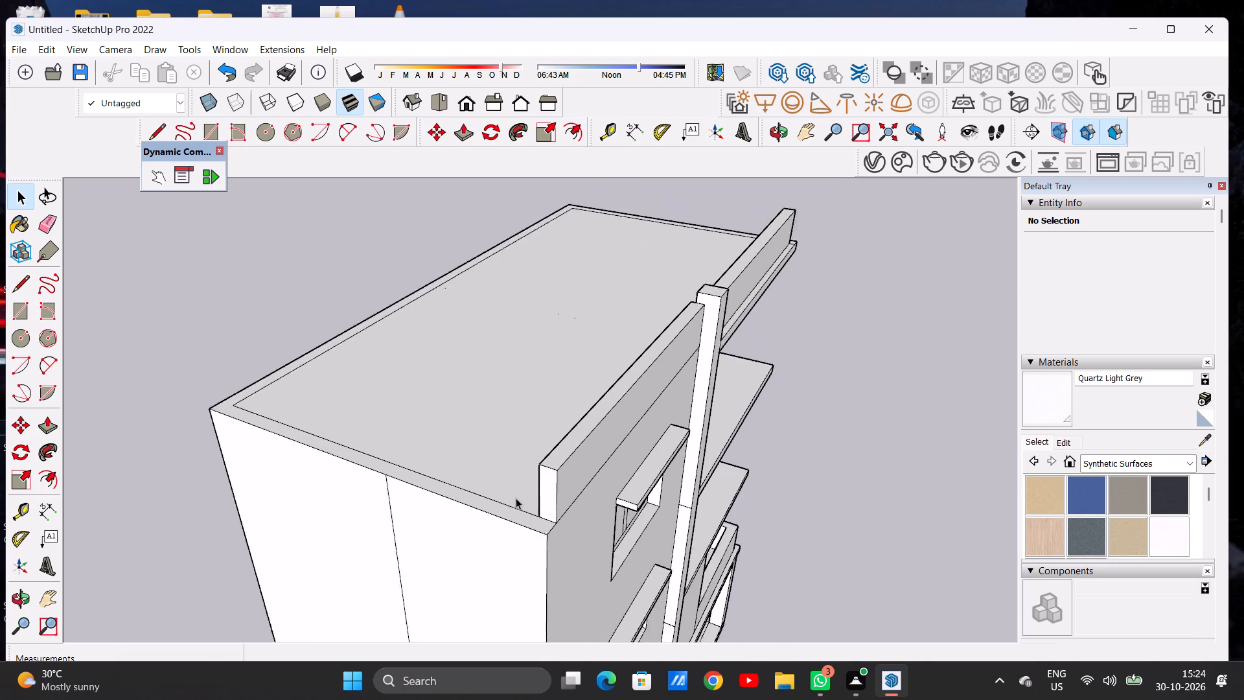
pyautogui.scroll(-4, 516, 498)
pyautogui.scroll(1, 520, 499)
pyautogui.moveTo(533, 520); pyautogui.dragTo(445, 500, button='middle')
pyautogui.scroll(6, 410, 485)
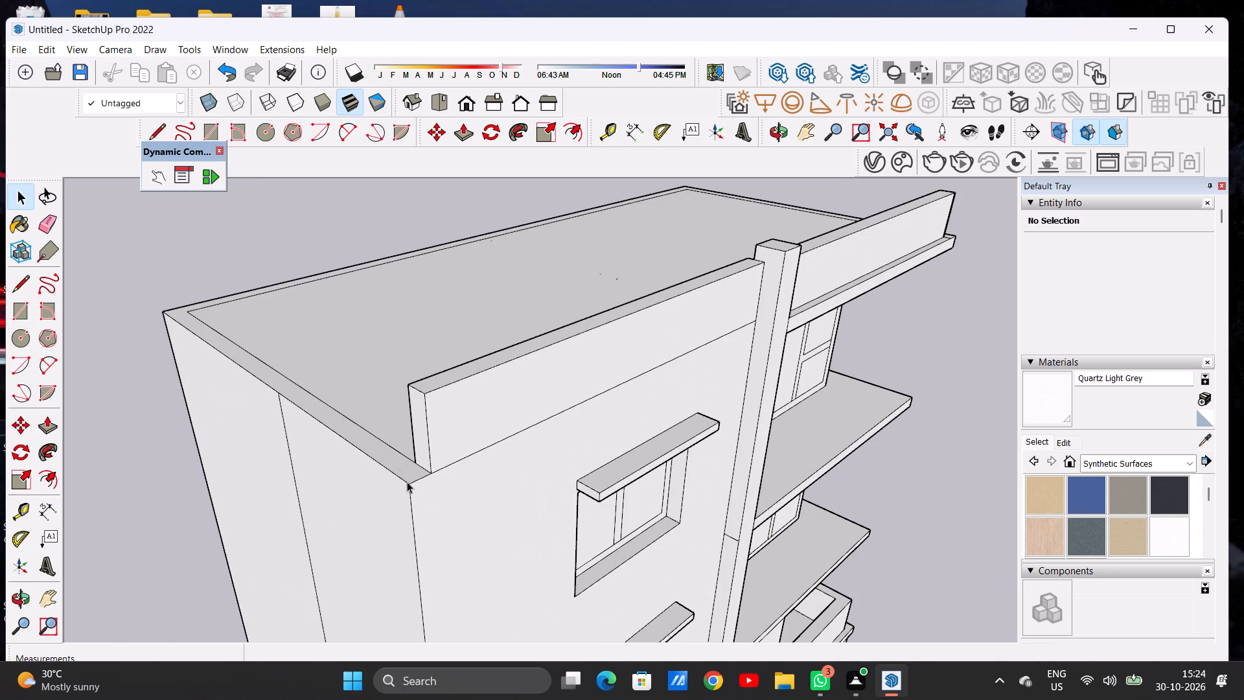
pyautogui.press('p')
pyautogui.scroll(6, 408, 476)
pyautogui.click(419, 471)
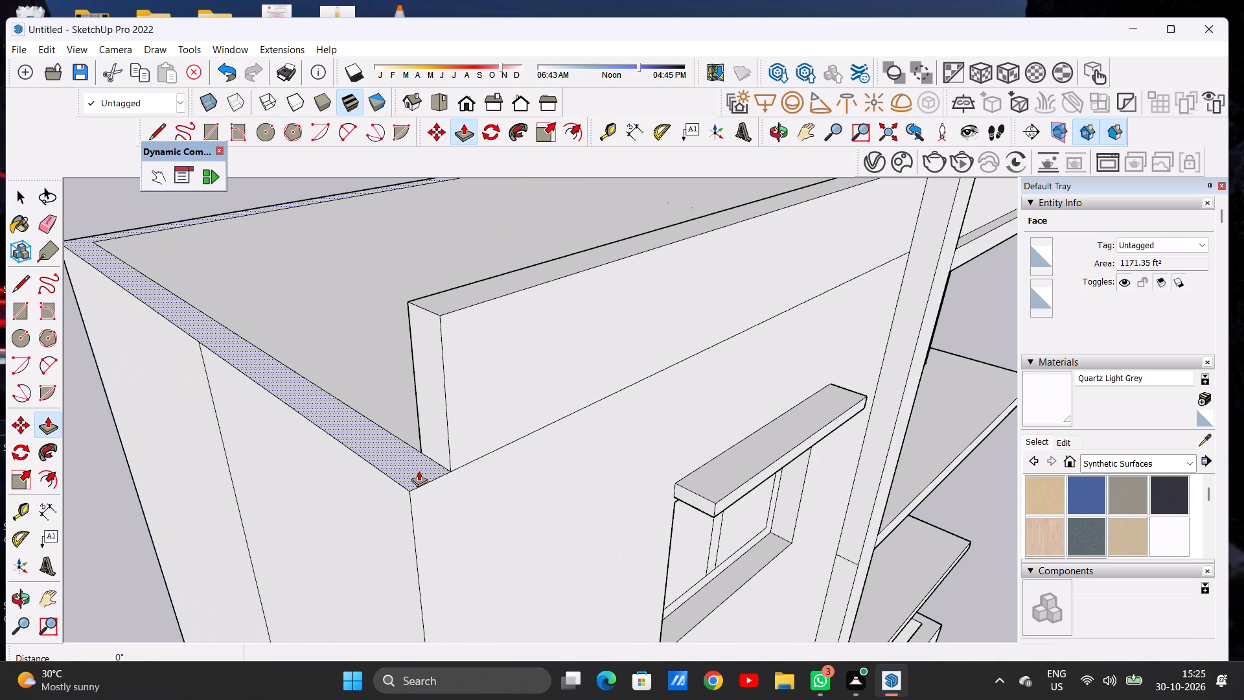
pyautogui.click(435, 318)
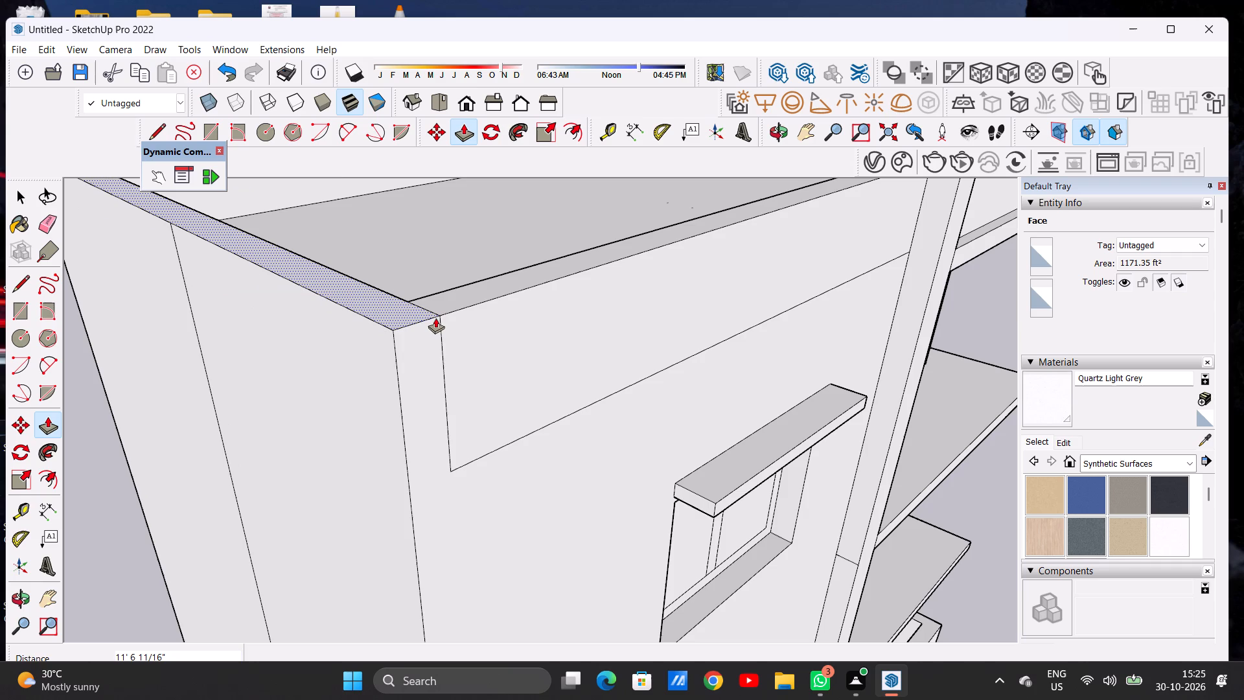
pyautogui.press('space')
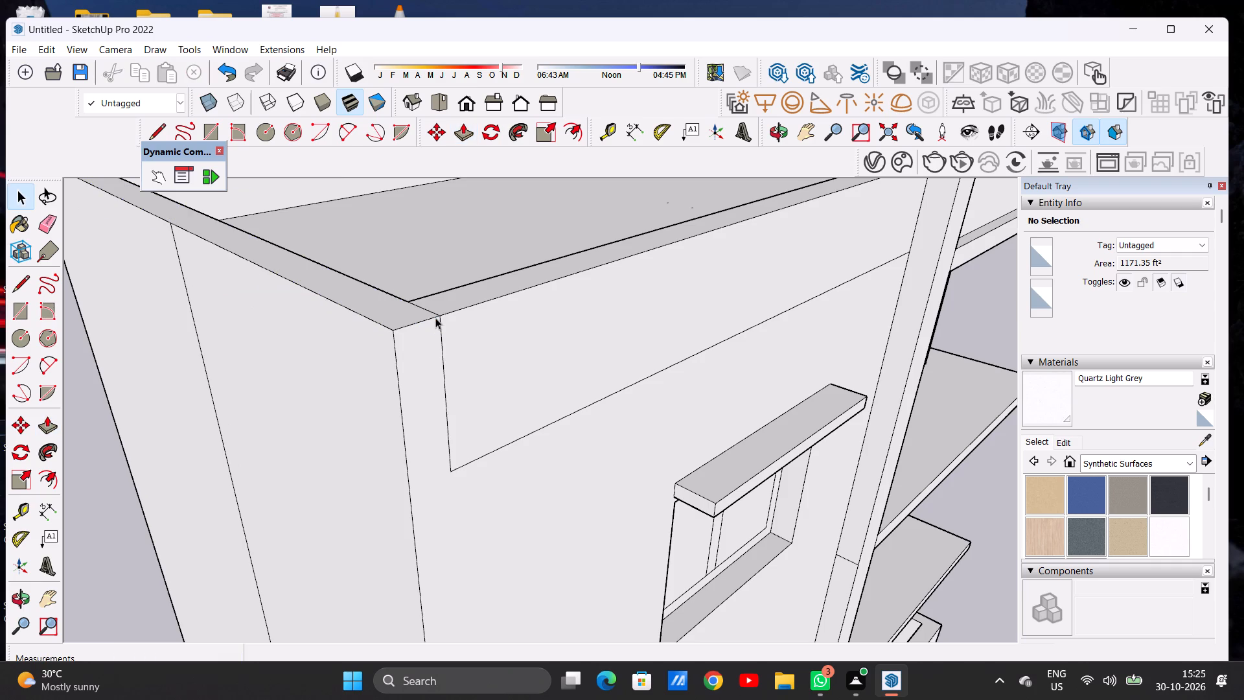
# Undo the last raise of the side and rear roof border, and Push/Pull it again up to the front parapet's top.
pyautogui.hotkey('ctrl', 'z')
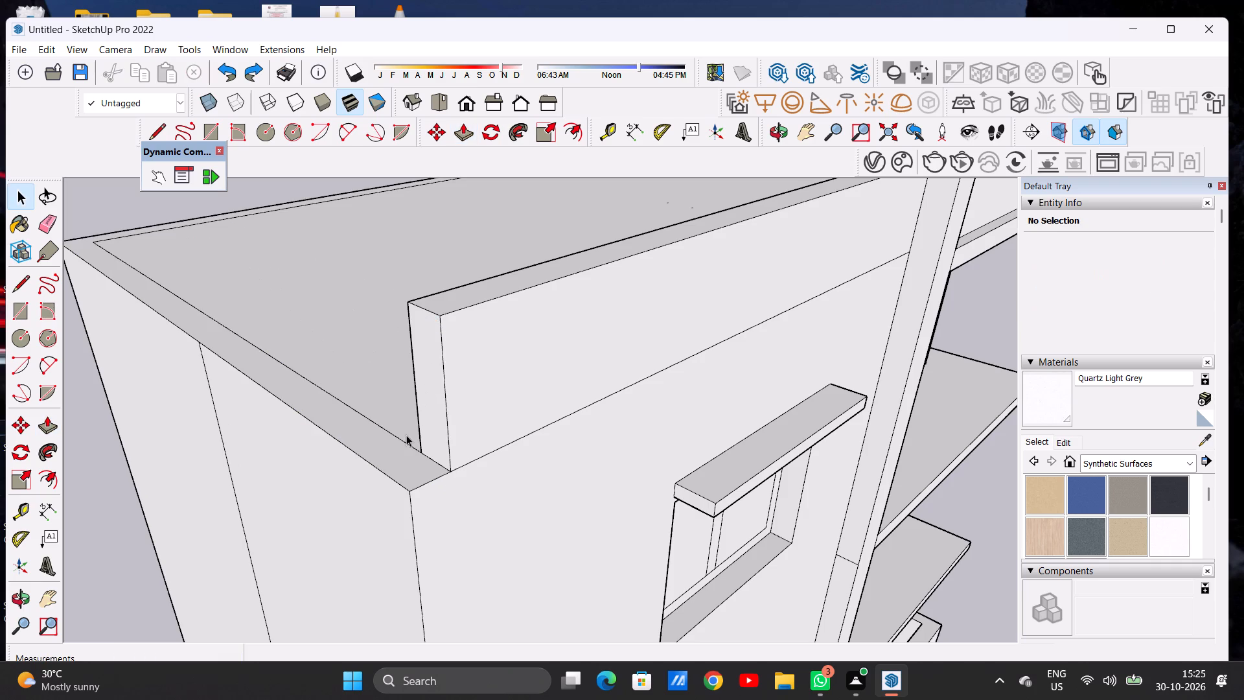
pyautogui.press('p')
pyautogui.click(401, 462)
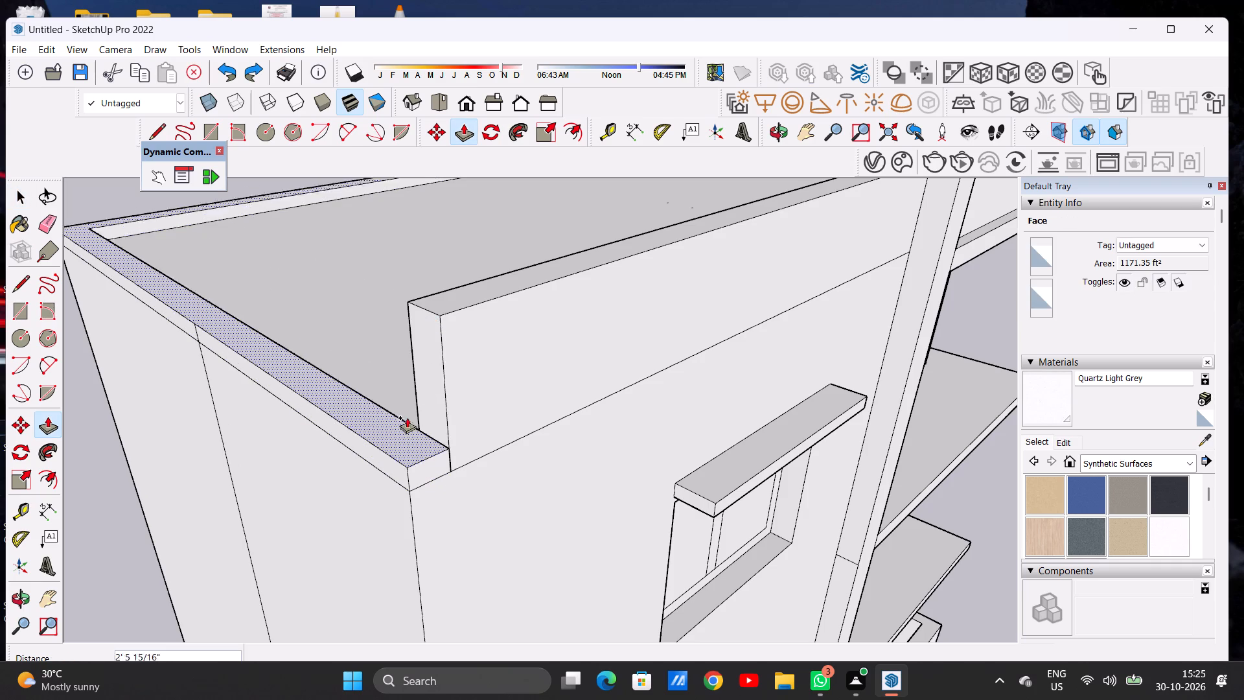
pyautogui.click(444, 316)
pyautogui.press('space')
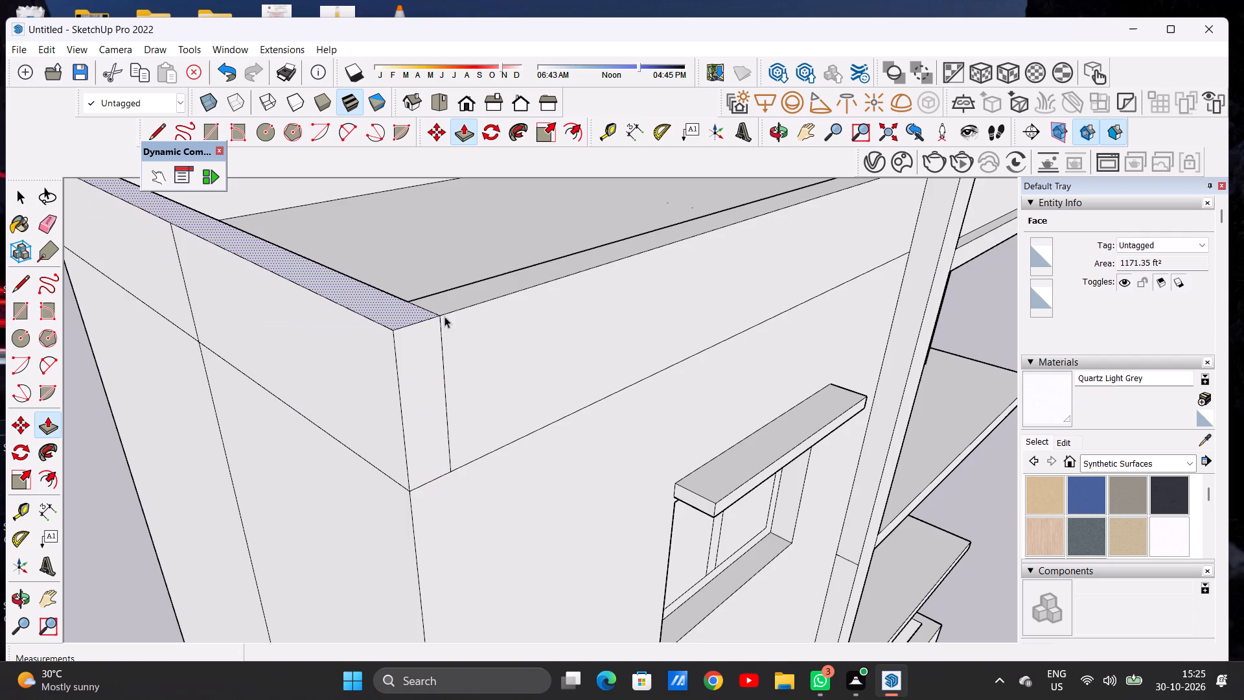
# Examine the raised parapet around the roof, especially its front corner on the balcony side.
pyautogui.scroll(-11, 494, 436)
pyautogui.moveTo(606, 441); pyautogui.dragTo(421, 399, button='middle')
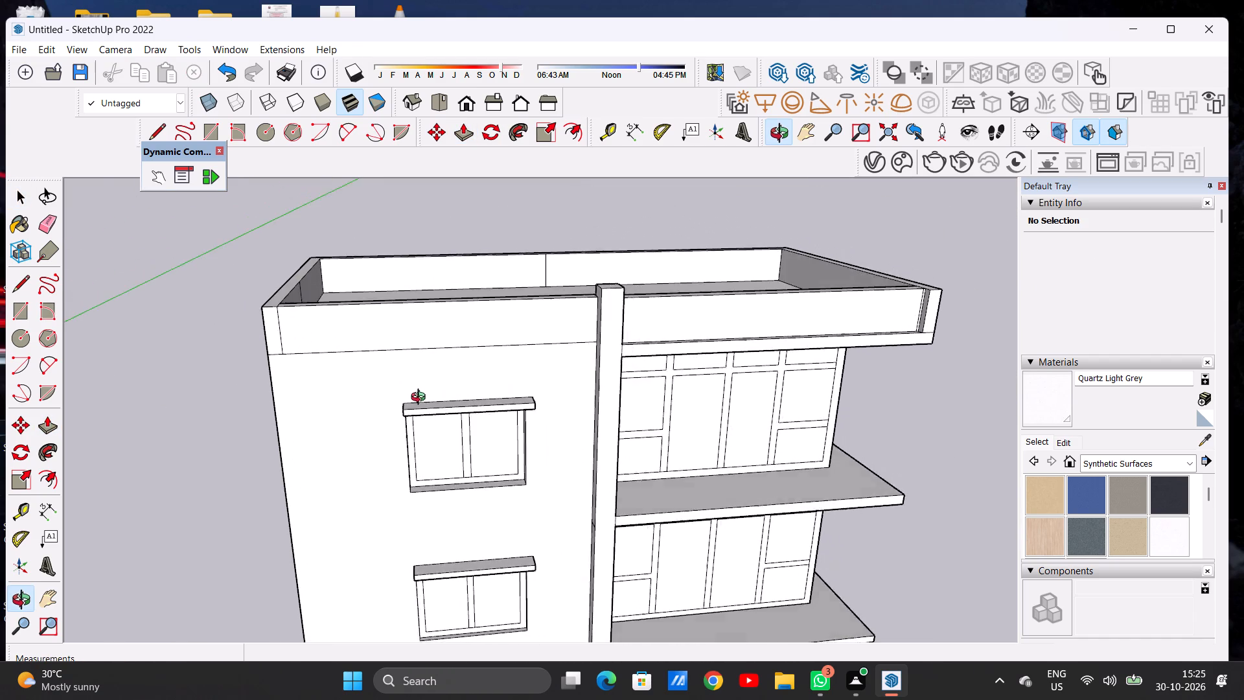
pyautogui.moveTo(421, 399); pyautogui.dragTo(399, 411, button='middle')
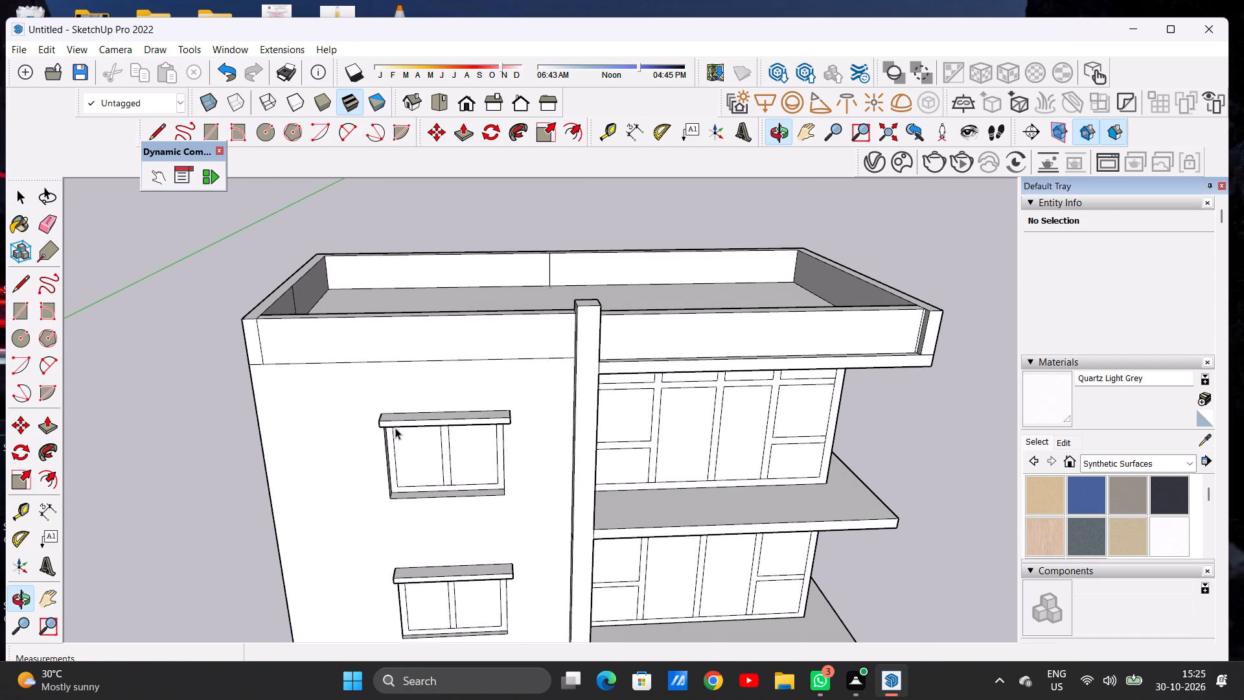
pyautogui.scroll(-8, 400, 436)
pyautogui.scroll(10, 619, 393)
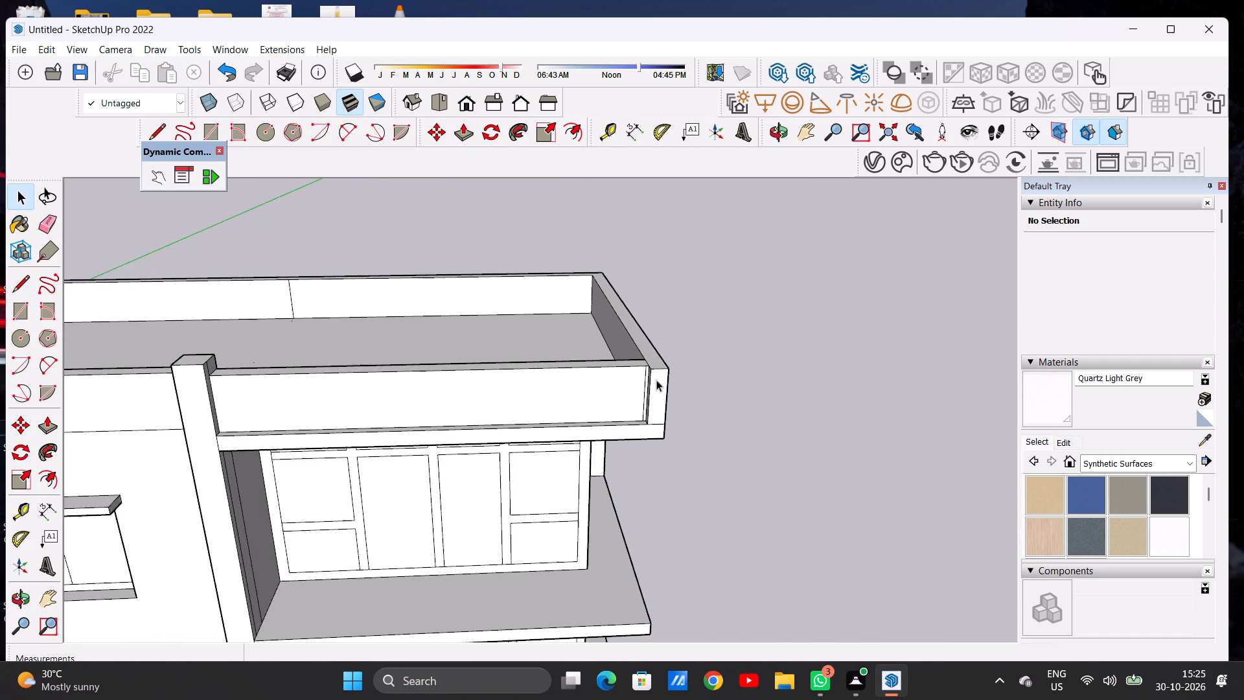
pyautogui.scroll(7, 656, 380)
pyautogui.moveTo(646, 363); pyautogui.dragTo(652, 411, button='middle')
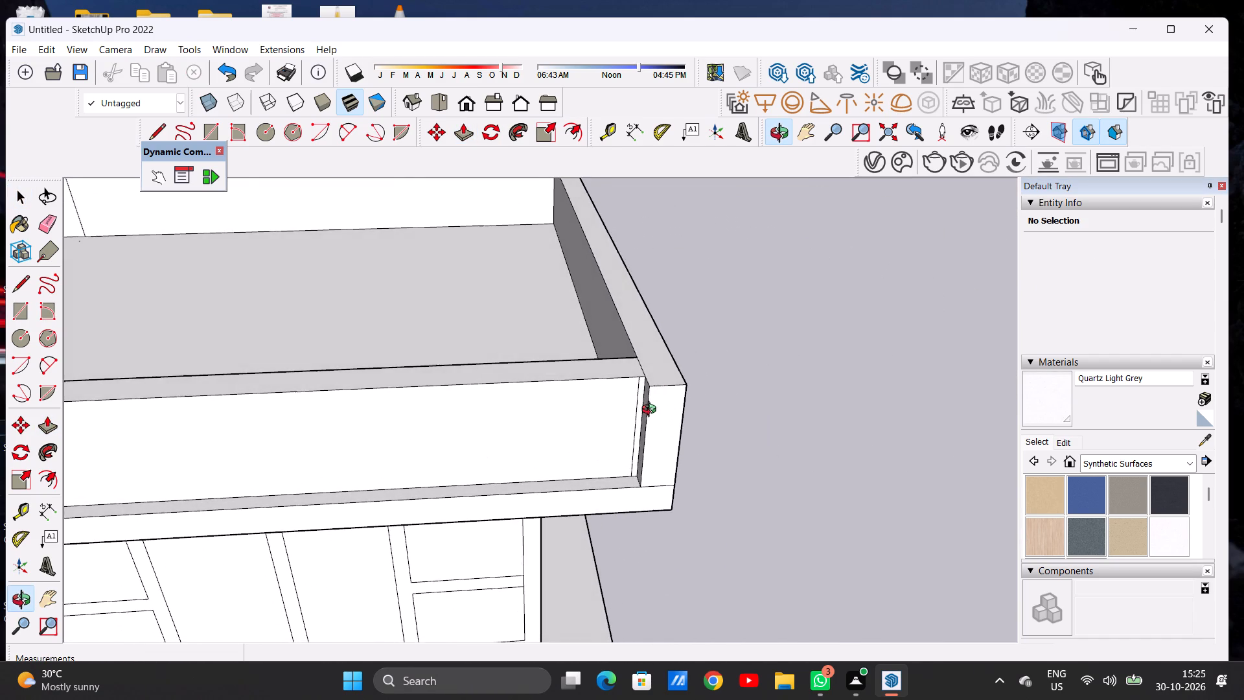
pyautogui.moveTo(652, 411); pyautogui.dragTo(638, 413, button='middle')
pyautogui.scroll(-7, 560, 359)
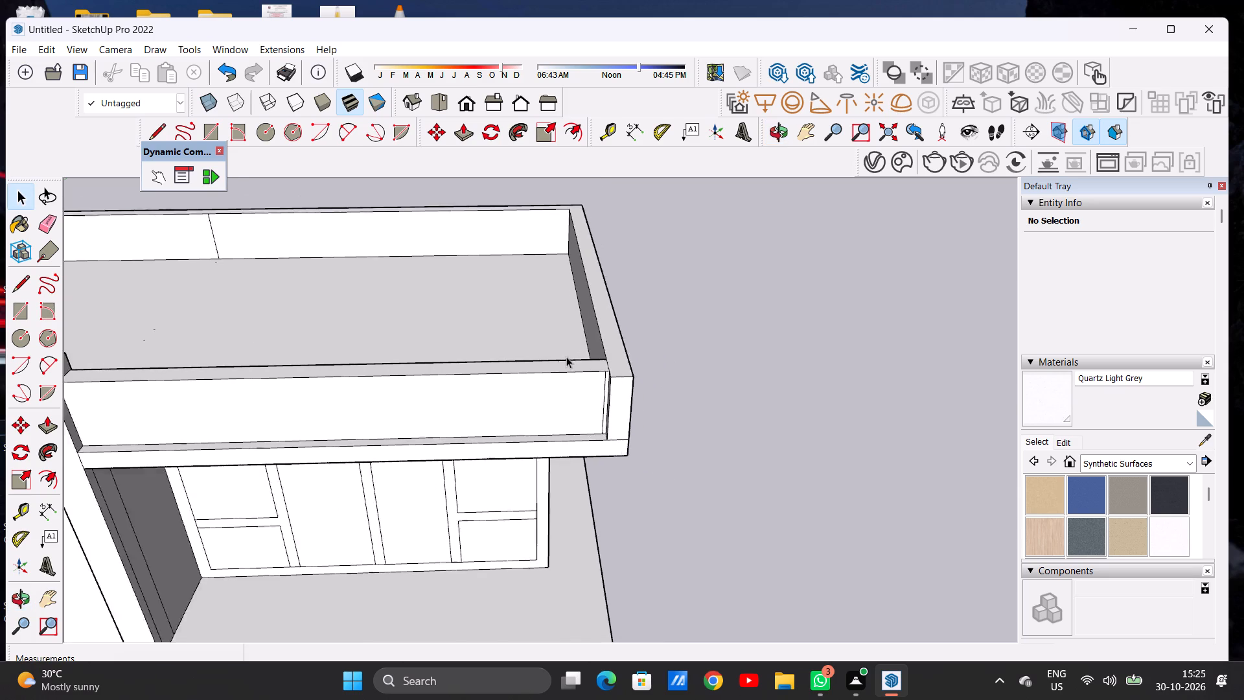
pyautogui.scroll(-1, 566, 356)
pyautogui.moveTo(610, 362); pyautogui.dragTo(603, 397, button='middle')
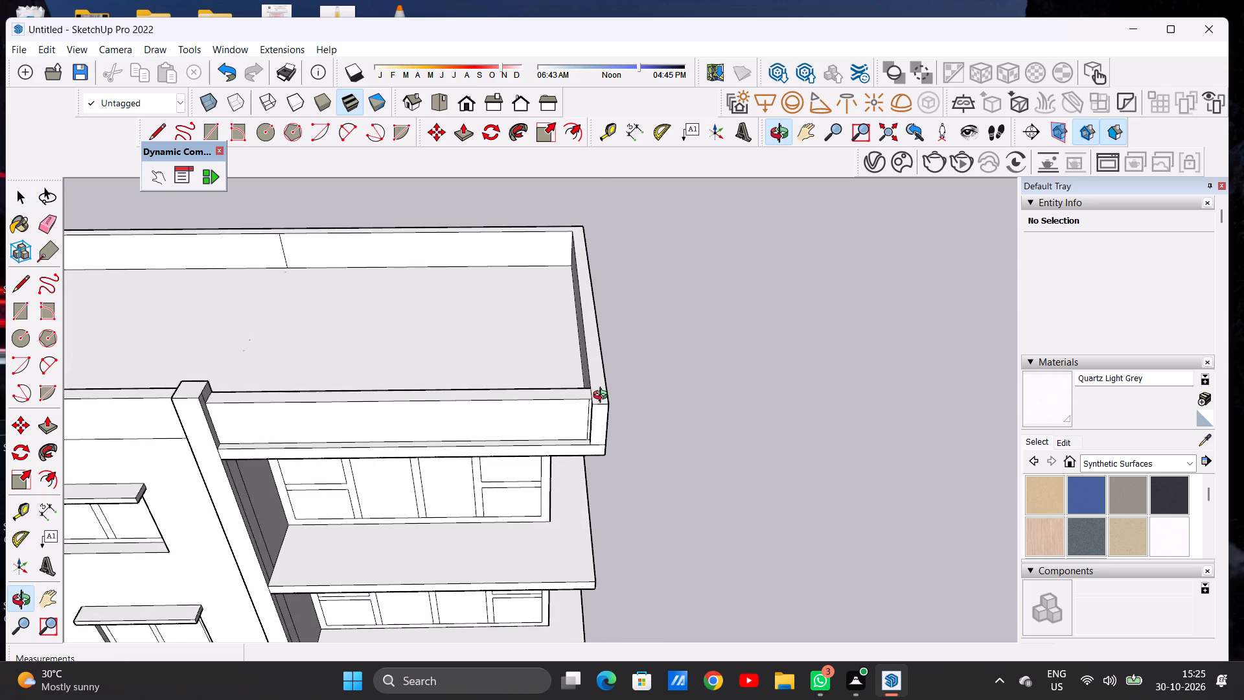
pyautogui.moveTo(603, 397); pyautogui.dragTo(604, 399, button='middle')
pyautogui.scroll(6, 600, 399)
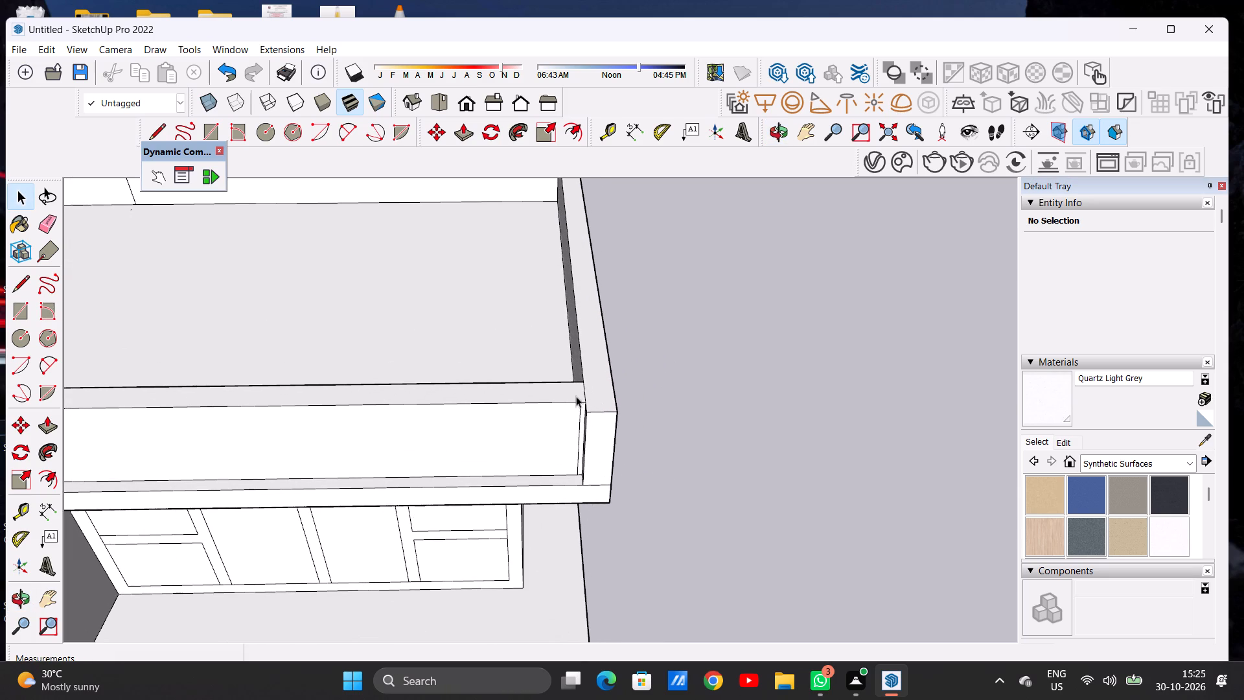
pyautogui.scroll(-7, 660, 380)
pyautogui.moveTo(635, 375); pyautogui.dragTo(632, 386, button='middle')
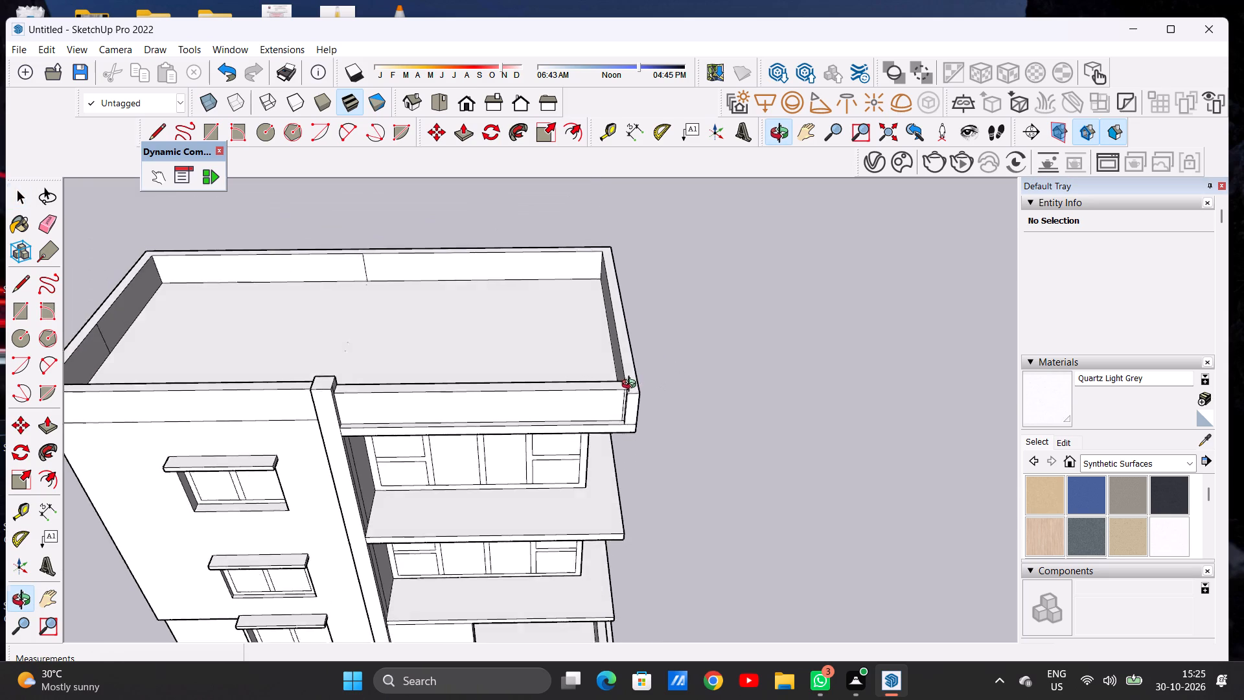
pyautogui.moveTo(632, 386); pyautogui.dragTo(627, 409, button='middle')
pyautogui.scroll(9, 625, 428)
pyautogui.scroll(-1, 616, 413)
pyautogui.scroll(5, 616, 413)
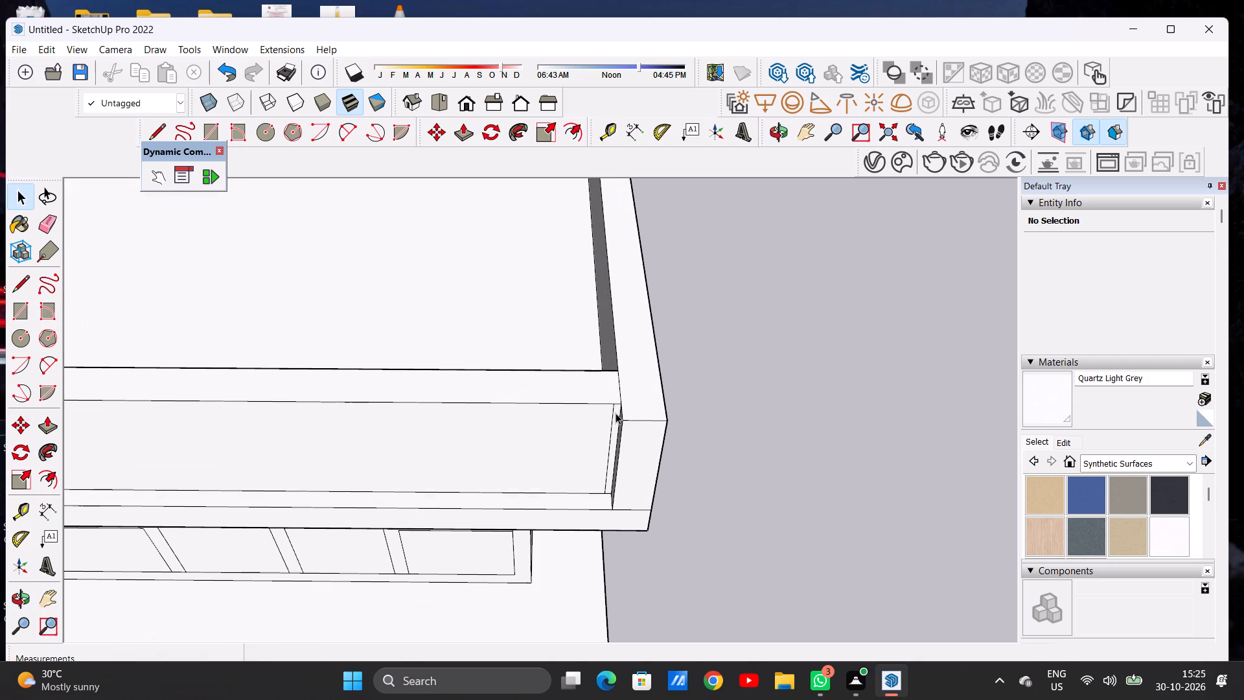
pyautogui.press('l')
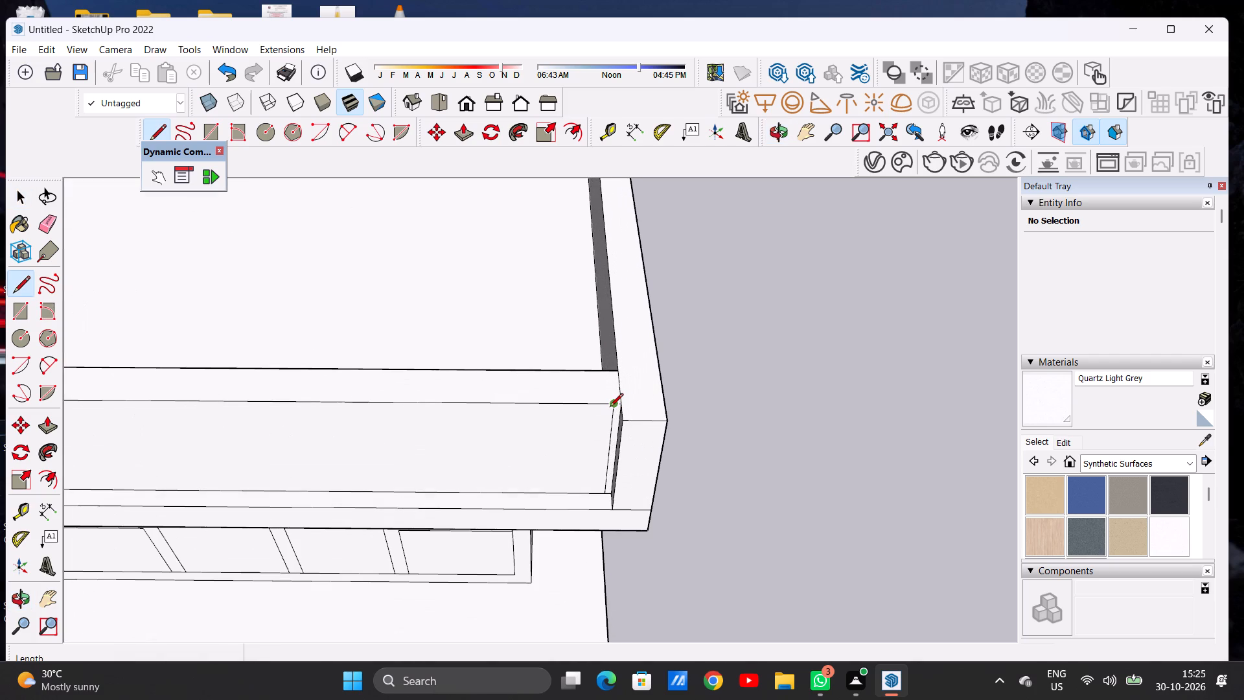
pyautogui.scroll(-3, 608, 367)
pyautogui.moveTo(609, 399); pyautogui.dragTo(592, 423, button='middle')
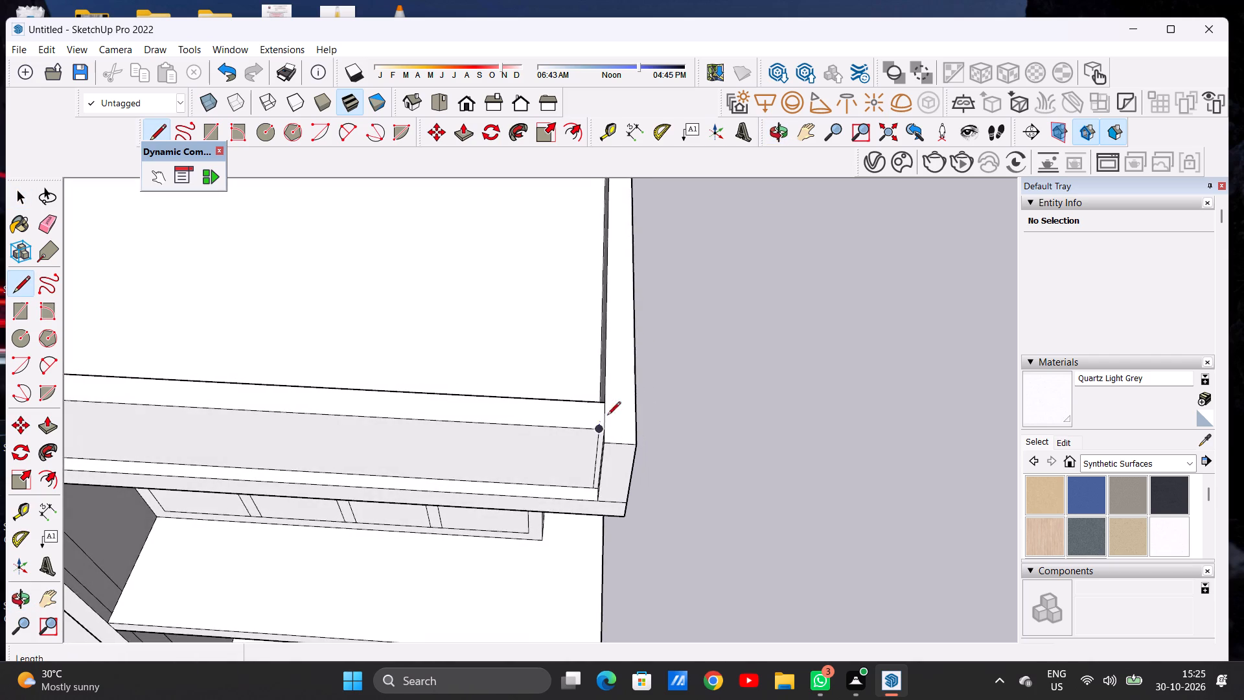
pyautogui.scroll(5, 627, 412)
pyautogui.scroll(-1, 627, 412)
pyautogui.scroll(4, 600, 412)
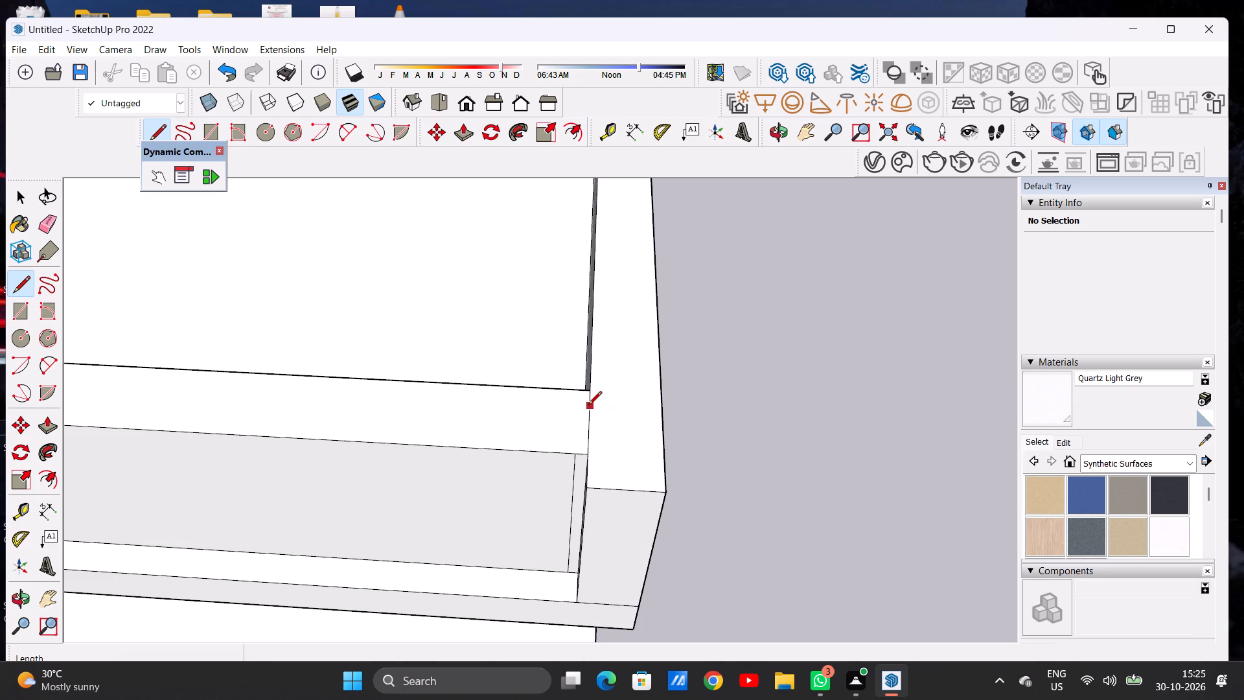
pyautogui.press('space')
# Draw a small rectangle about 1' 10 3/4" by 1' 7 3/4" on the parapet's top at the balcony-side front corner.
pyautogui.write('R')
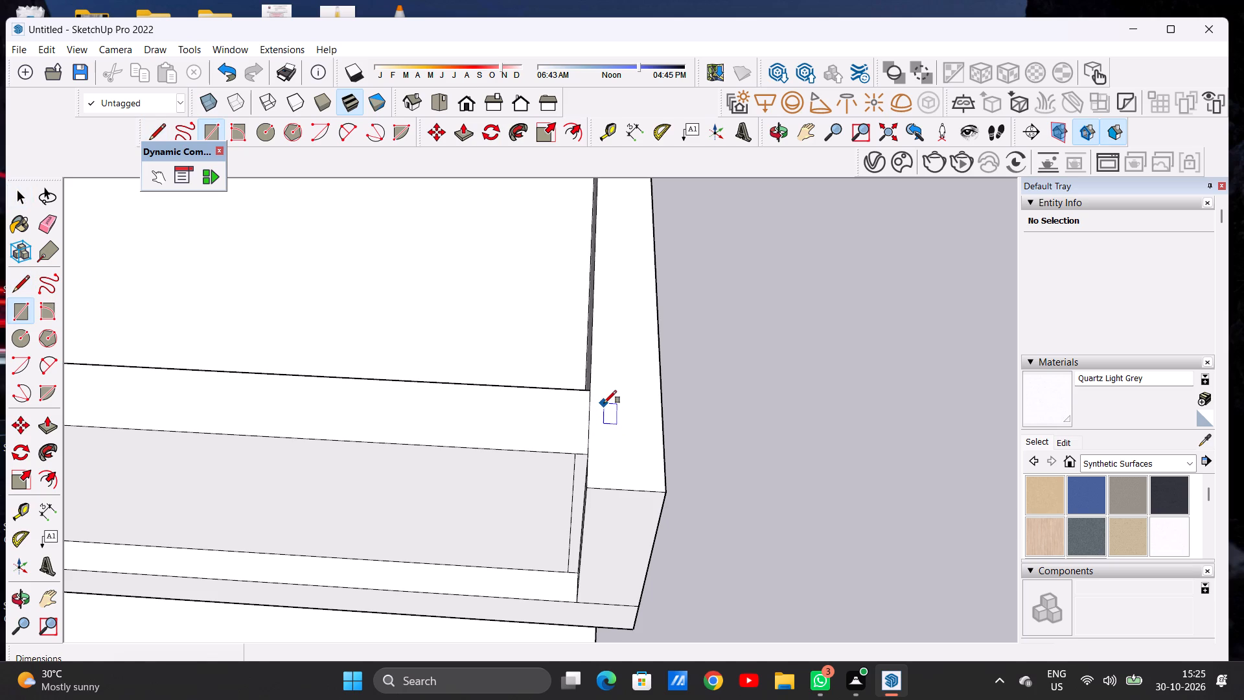
pyautogui.click(604, 403)
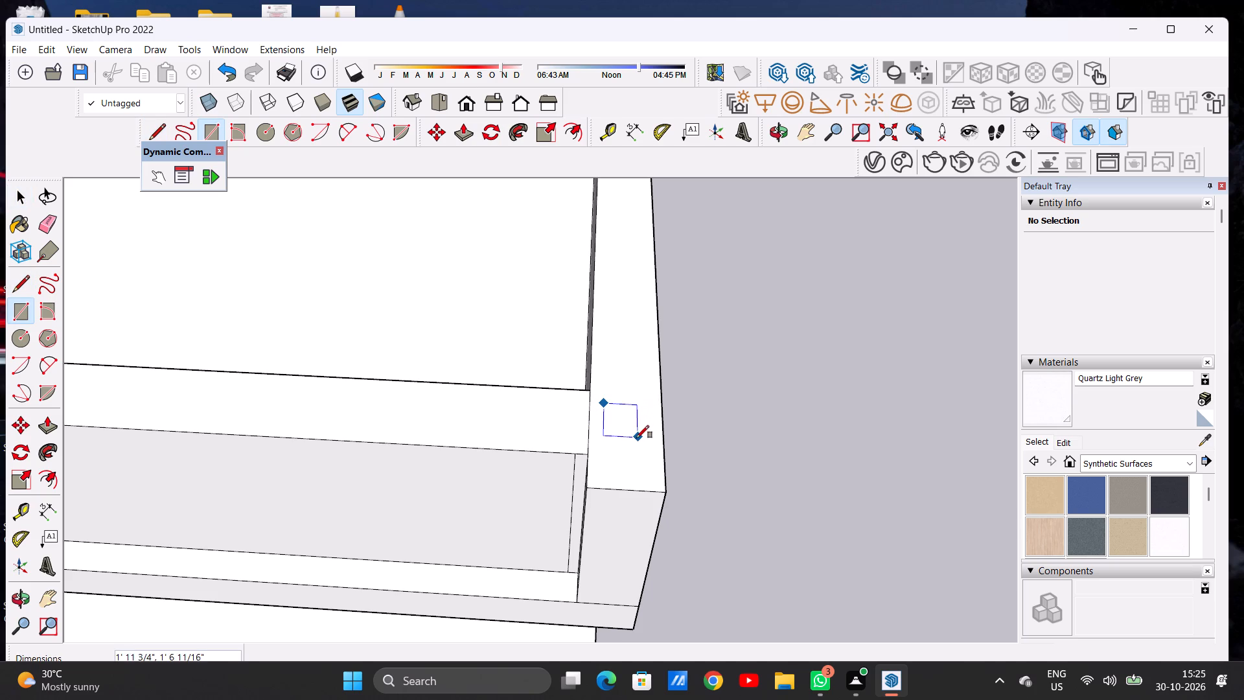
pyautogui.click(639, 436)
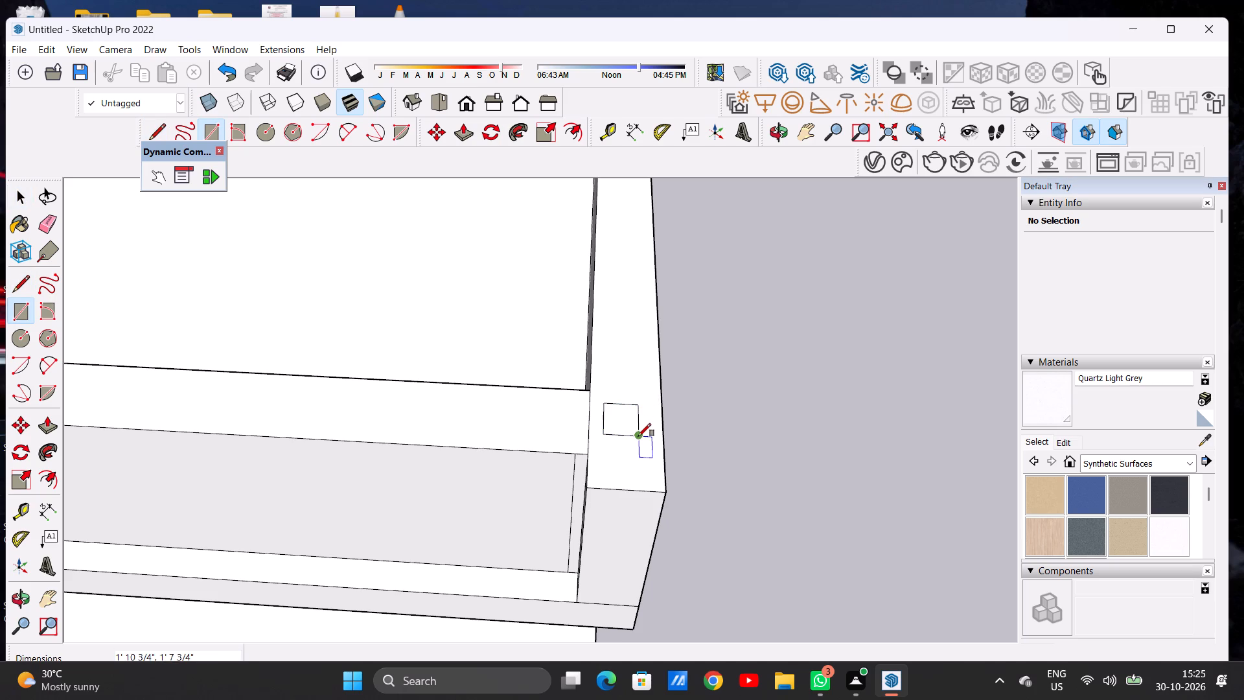
pyautogui.press('space')
# Copy the small corner rectangle about 29' 11 7/16" along the top of the balcony-side end parapet, toward the rear.
pyautogui.scroll(-11, 649, 478)
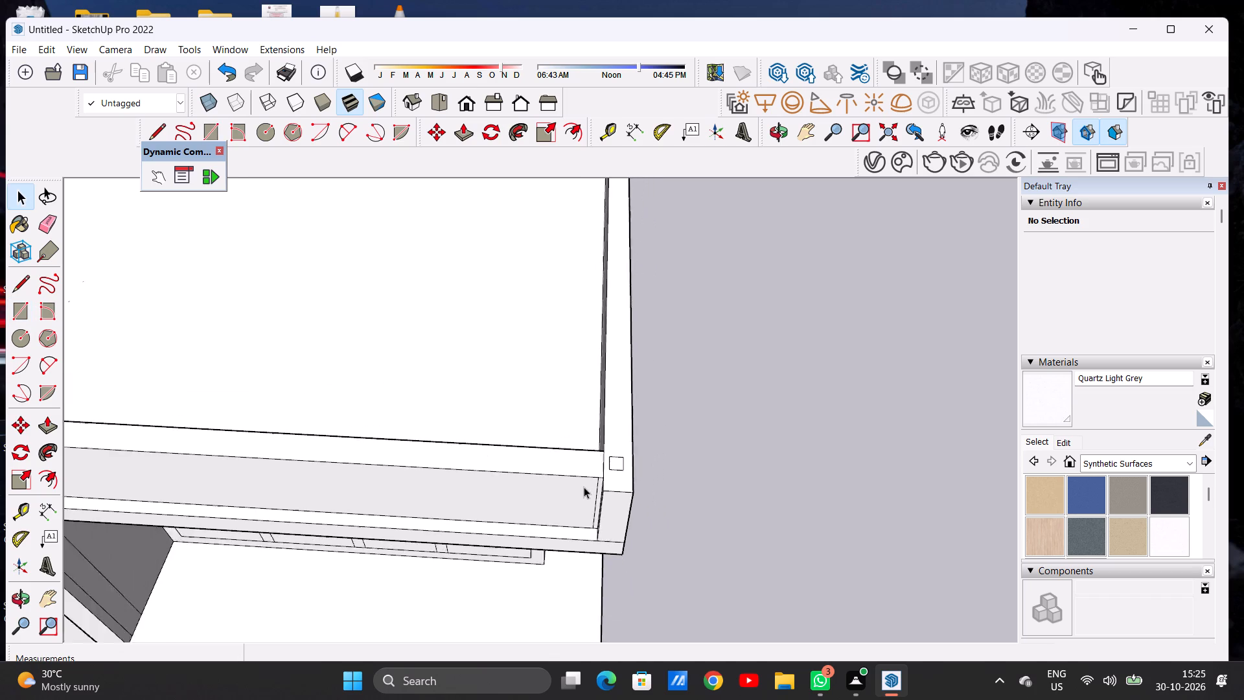
pyautogui.scroll(-8, 584, 487)
pyautogui.moveTo(615, 468); pyautogui.dragTo(338, 531, button='middle')
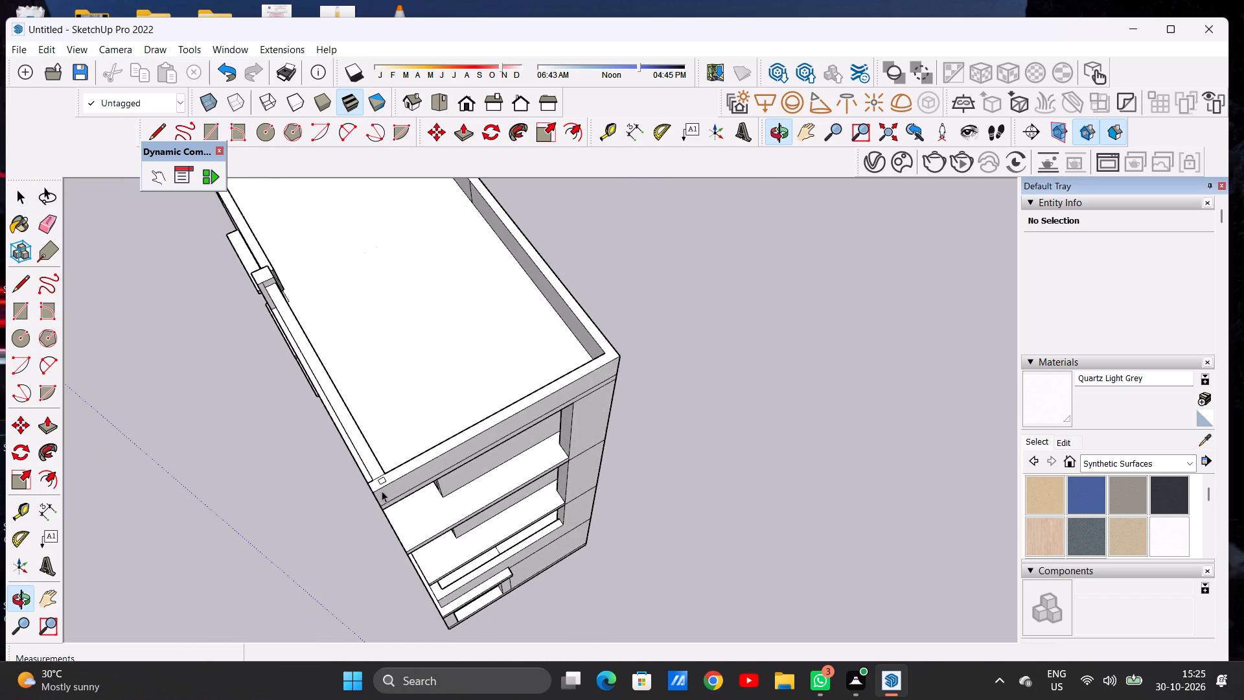
pyautogui.scroll(15, 385, 486)
pyautogui.doubleClick(376, 478)
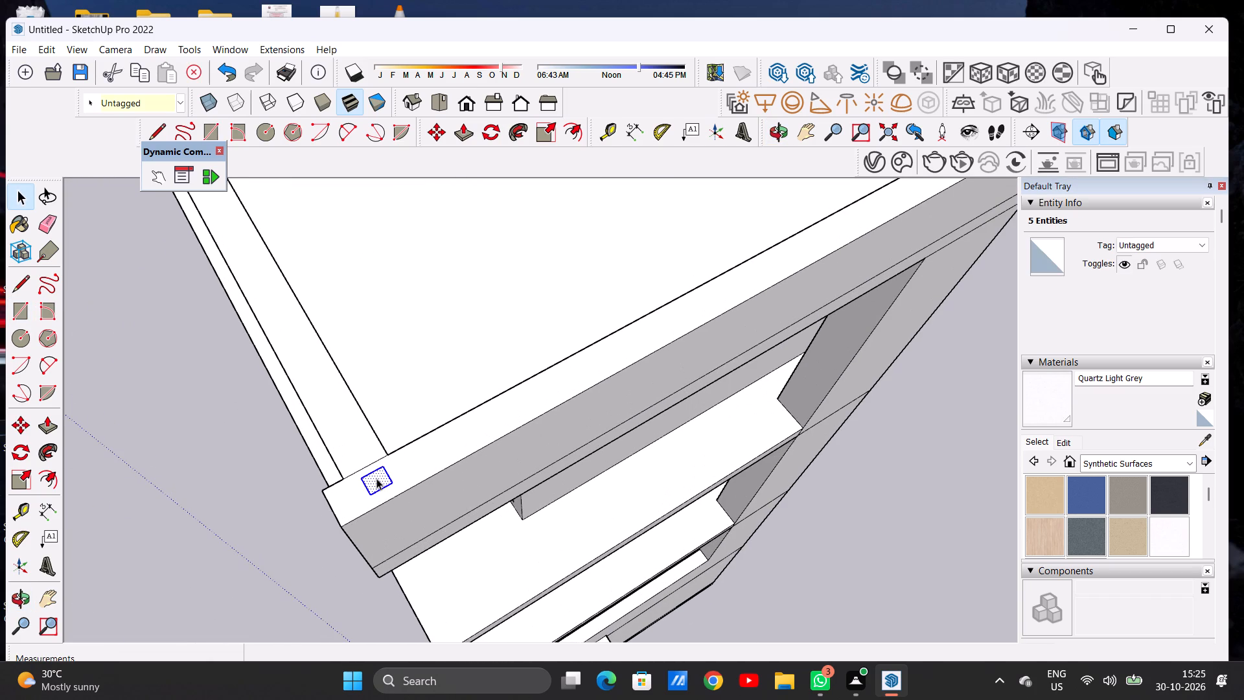
pyautogui.press('m')
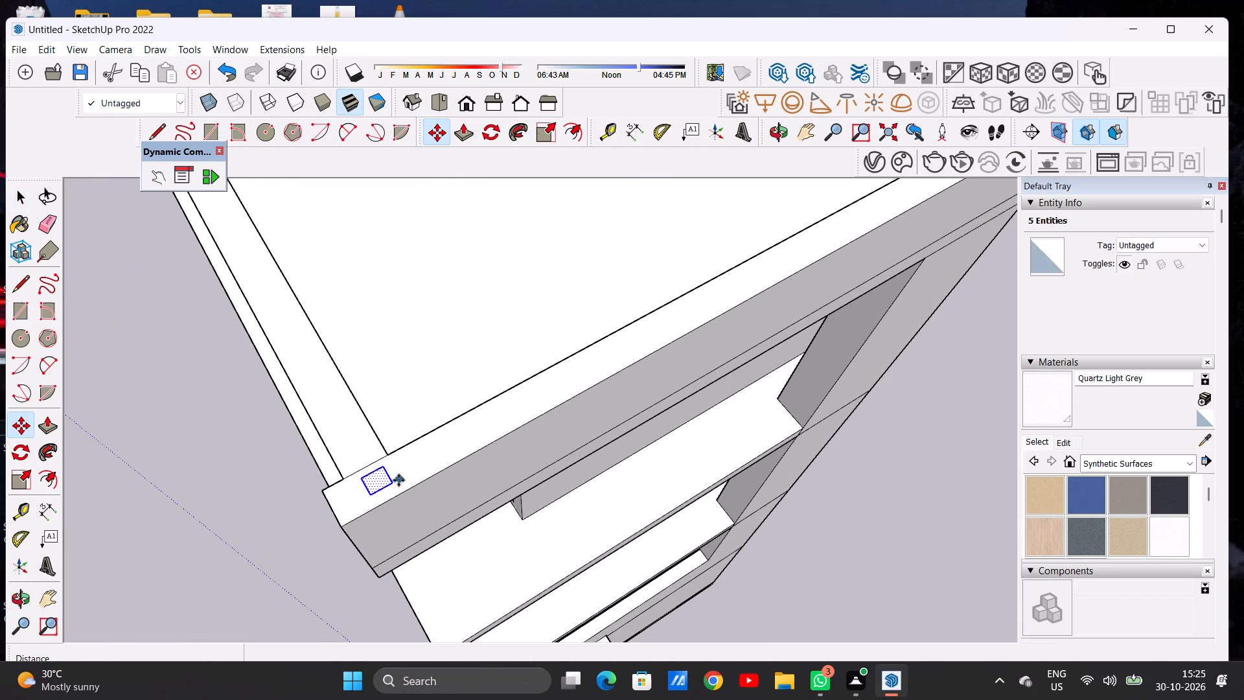
pyautogui.click(390, 486)
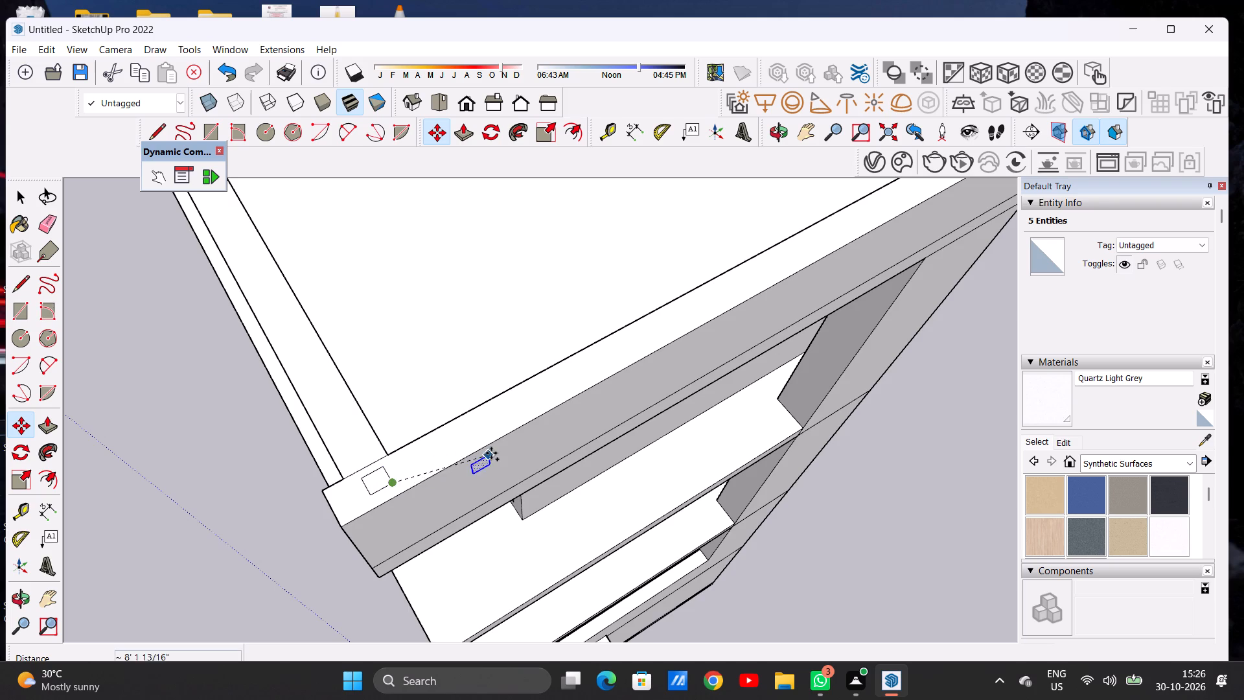
pyautogui.scroll(-10, 442, 457)
pyautogui.scroll(11, 520, 412)
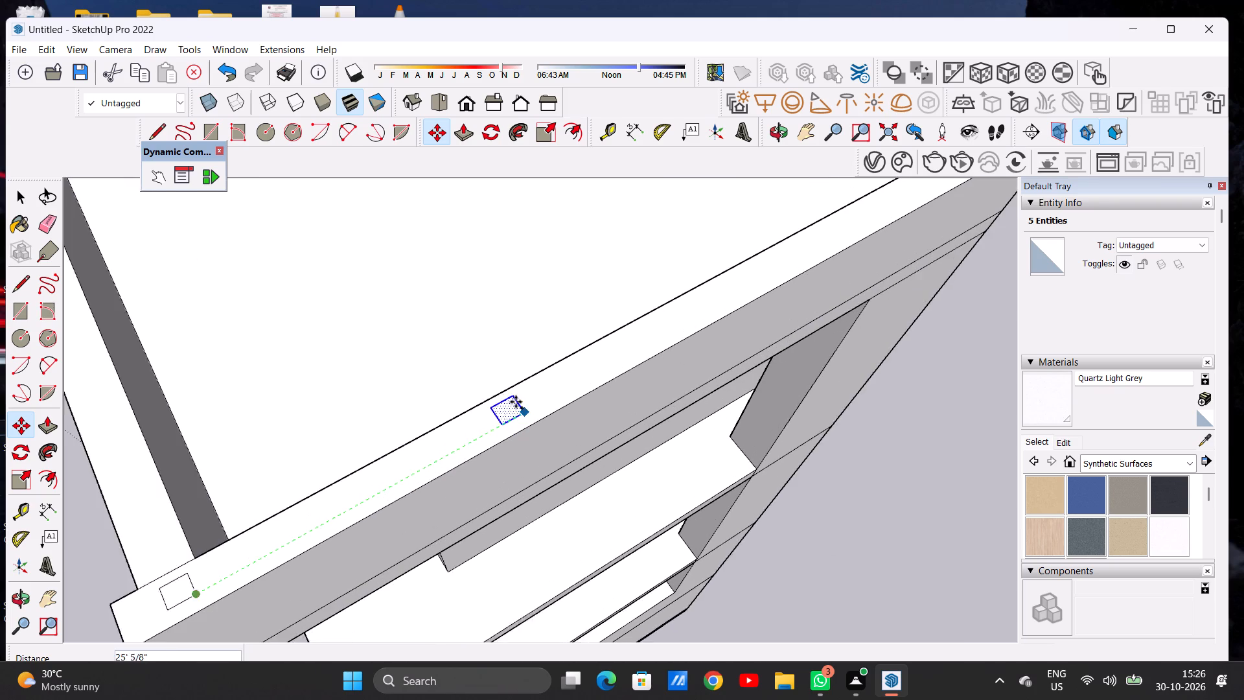
pyautogui.scroll(5, 579, 387)
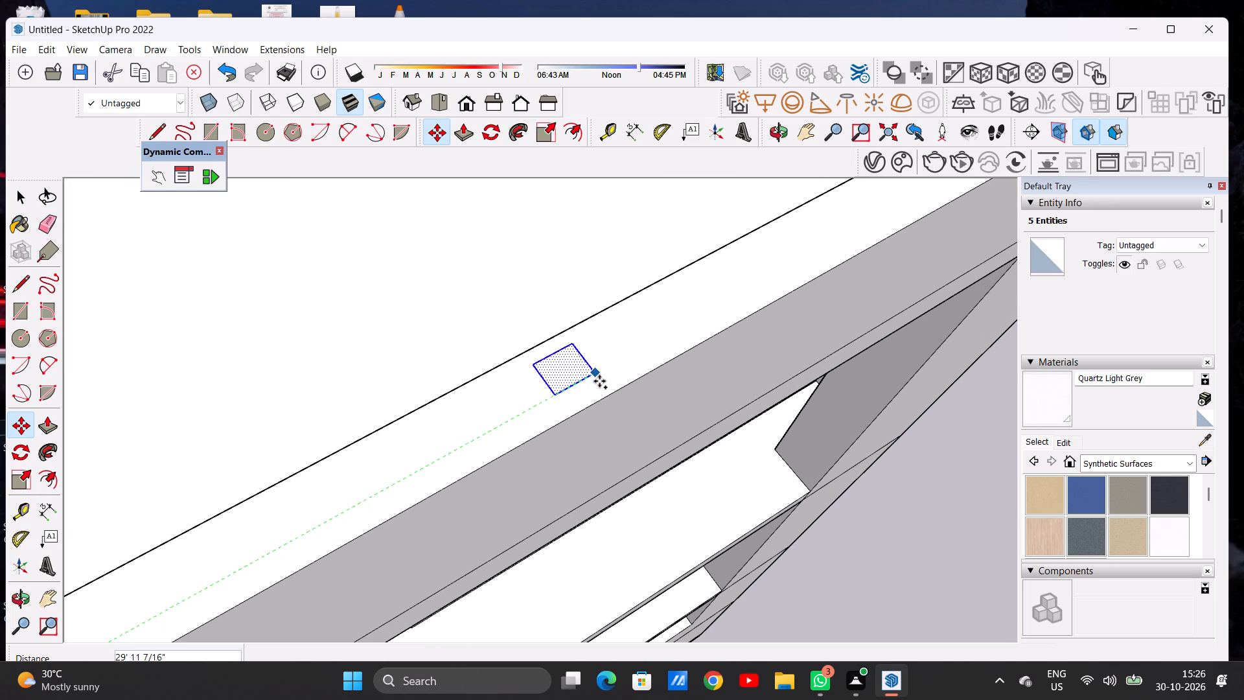
pyautogui.click(599, 381)
pyautogui.press('space')
# Copy the second rectangle straight across the roof onto the opposite end parapet's top, about 169' 6 3/8" away.
pyautogui.scroll(-20, 584, 415)
pyautogui.scroll(-5, 584, 415)
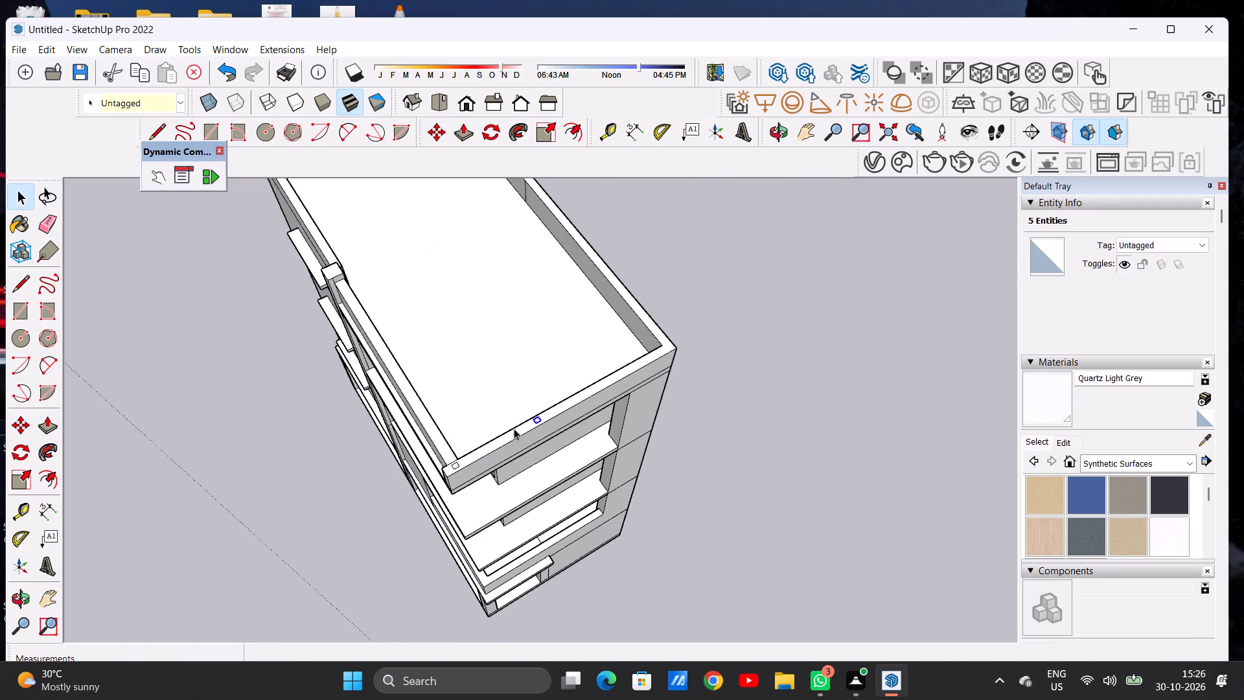
pyautogui.moveTo(509, 437); pyautogui.dragTo(816, 367, button='middle')
pyautogui.scroll(5, 680, 293)
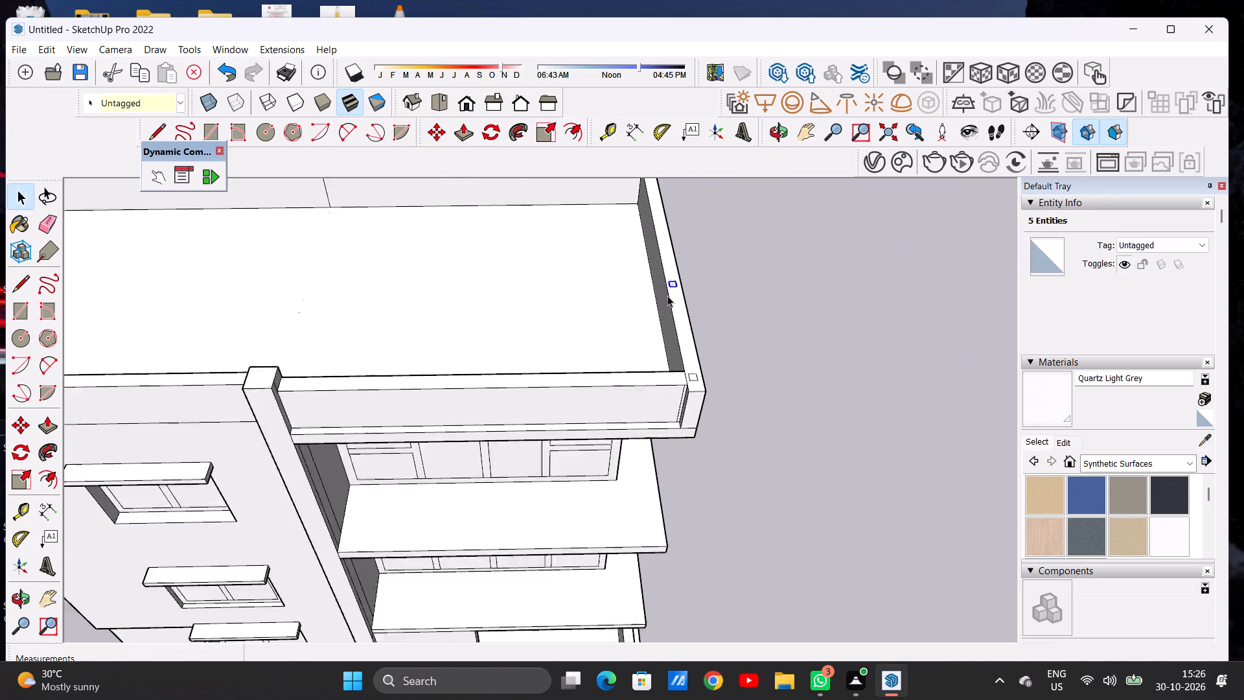
pyautogui.scroll(3, 667, 296)
pyautogui.press('m')
pyautogui.scroll(4, 674, 275)
pyautogui.scroll(-1, 674, 277)
pyautogui.scroll(2, 674, 277)
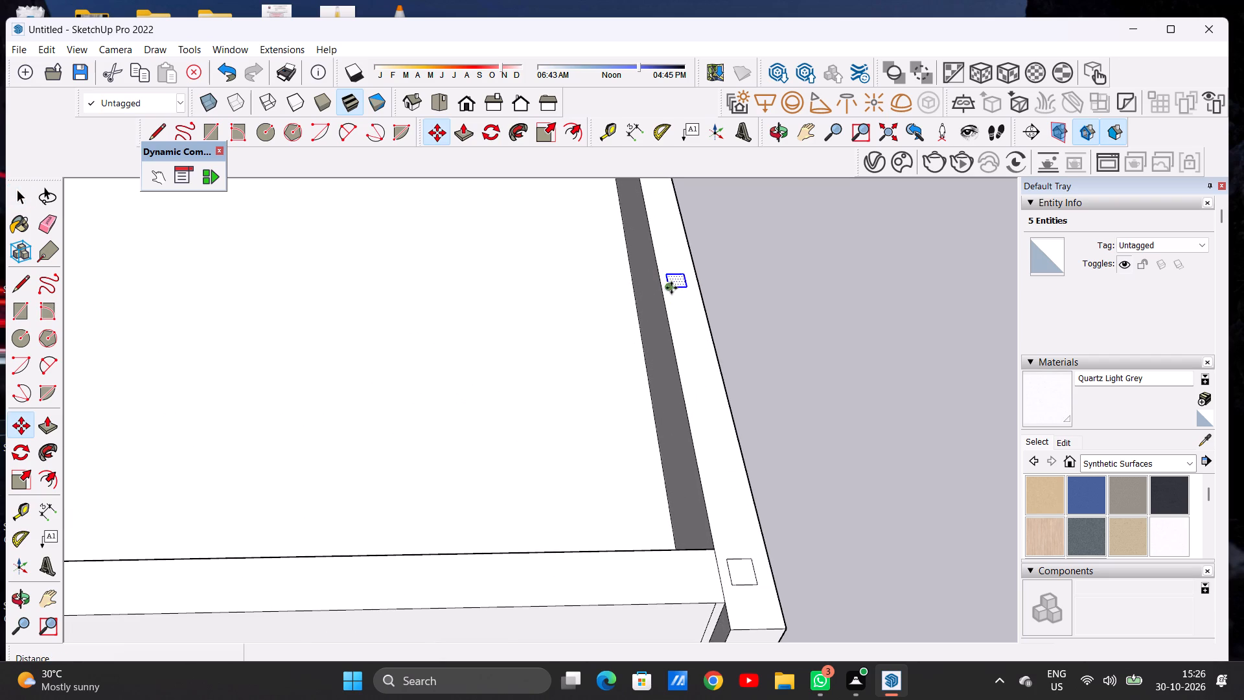
pyautogui.click(669, 288)
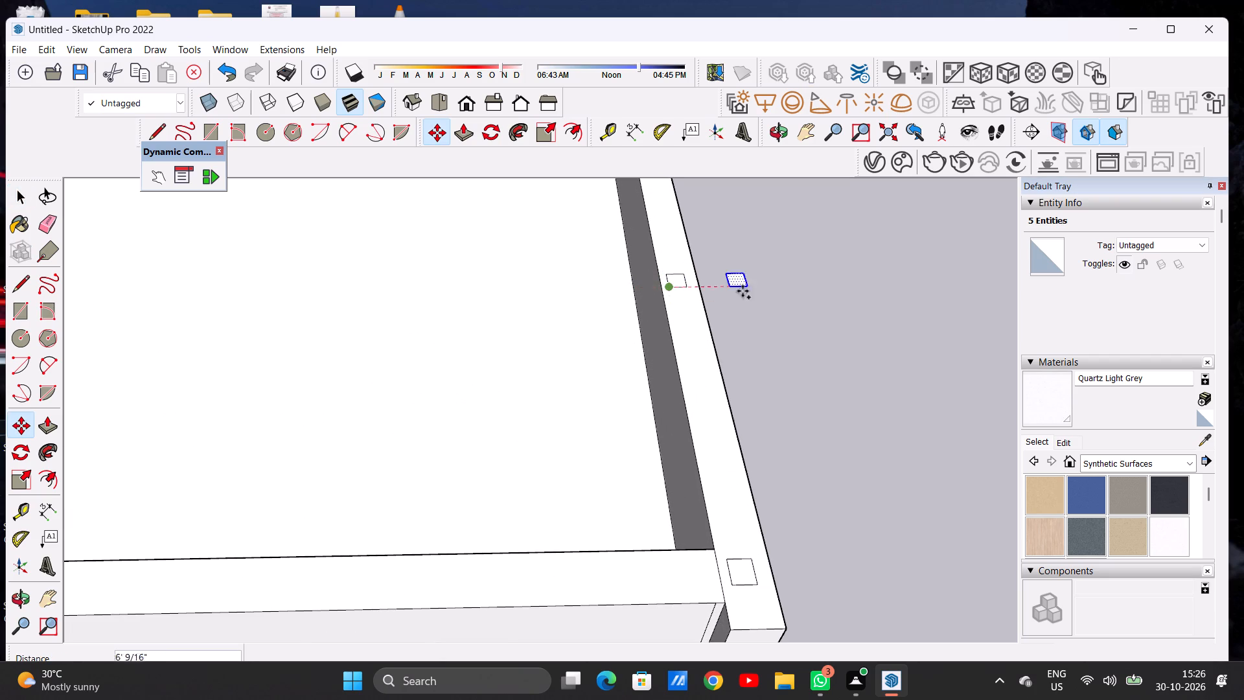
pyautogui.scroll(-16, 743, 291)
pyautogui.scroll(4, 375, 280)
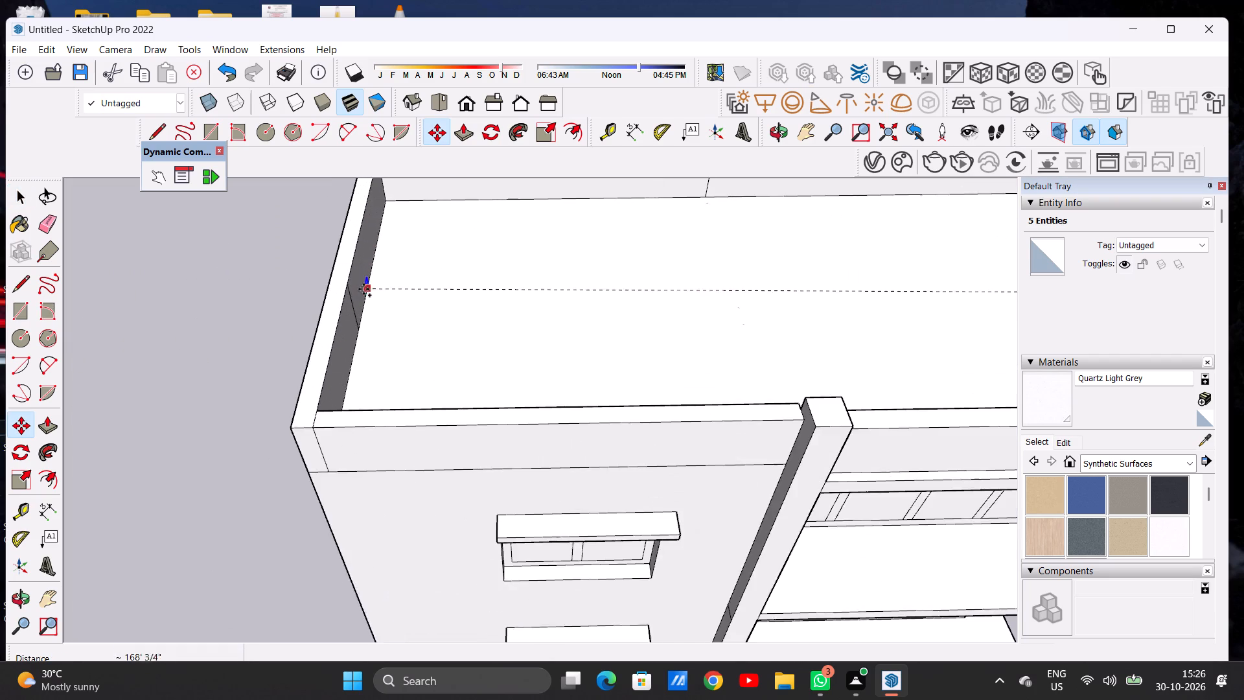
pyautogui.scroll(5, 363, 289)
pyautogui.scroll(-1, 352, 293)
pyautogui.scroll(10, 352, 293)
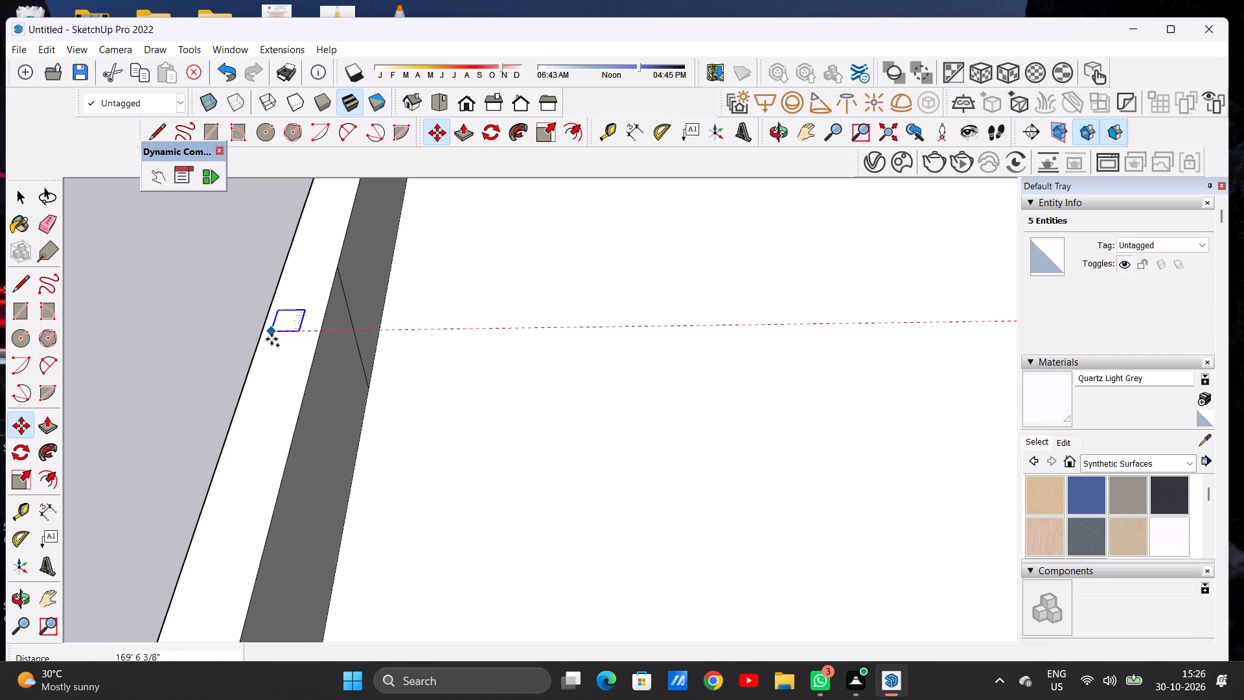
pyautogui.click(271, 339)
pyautogui.press('space')
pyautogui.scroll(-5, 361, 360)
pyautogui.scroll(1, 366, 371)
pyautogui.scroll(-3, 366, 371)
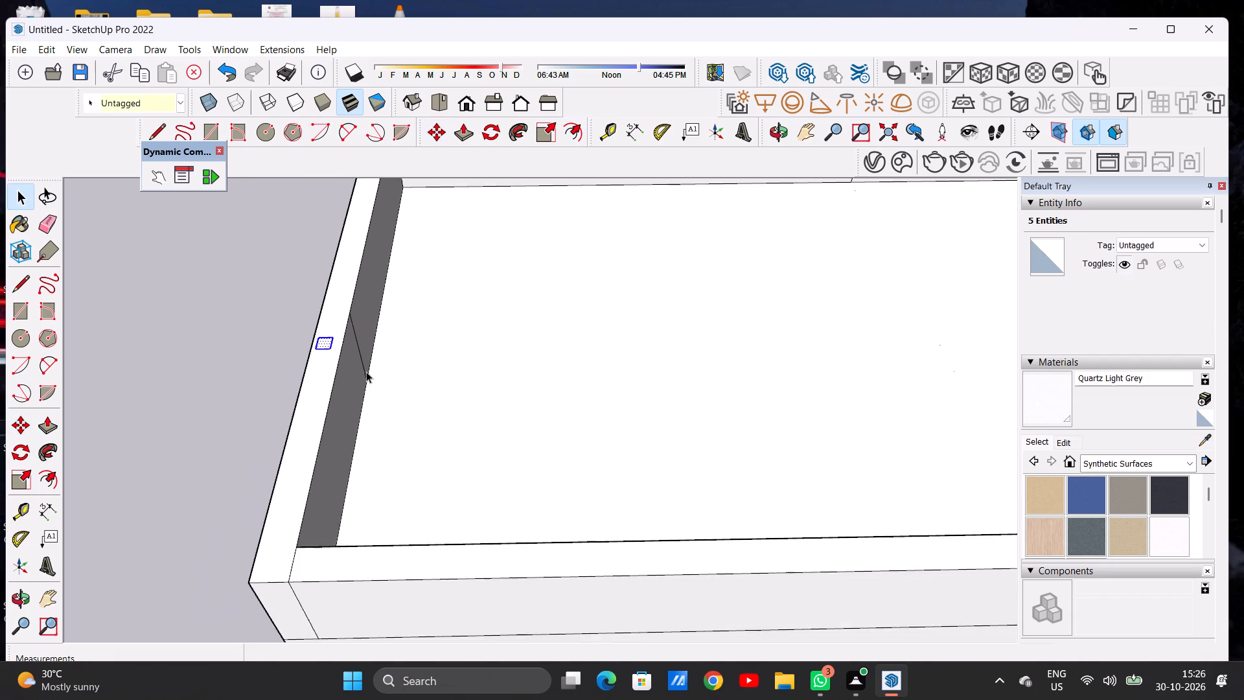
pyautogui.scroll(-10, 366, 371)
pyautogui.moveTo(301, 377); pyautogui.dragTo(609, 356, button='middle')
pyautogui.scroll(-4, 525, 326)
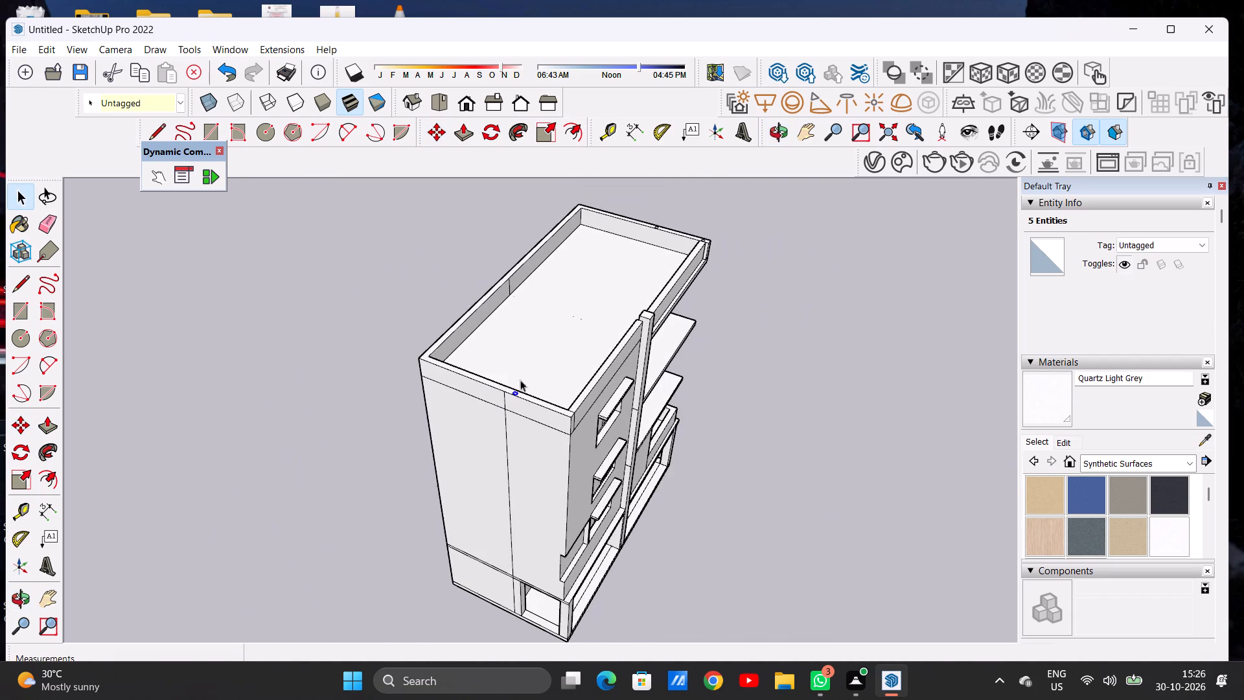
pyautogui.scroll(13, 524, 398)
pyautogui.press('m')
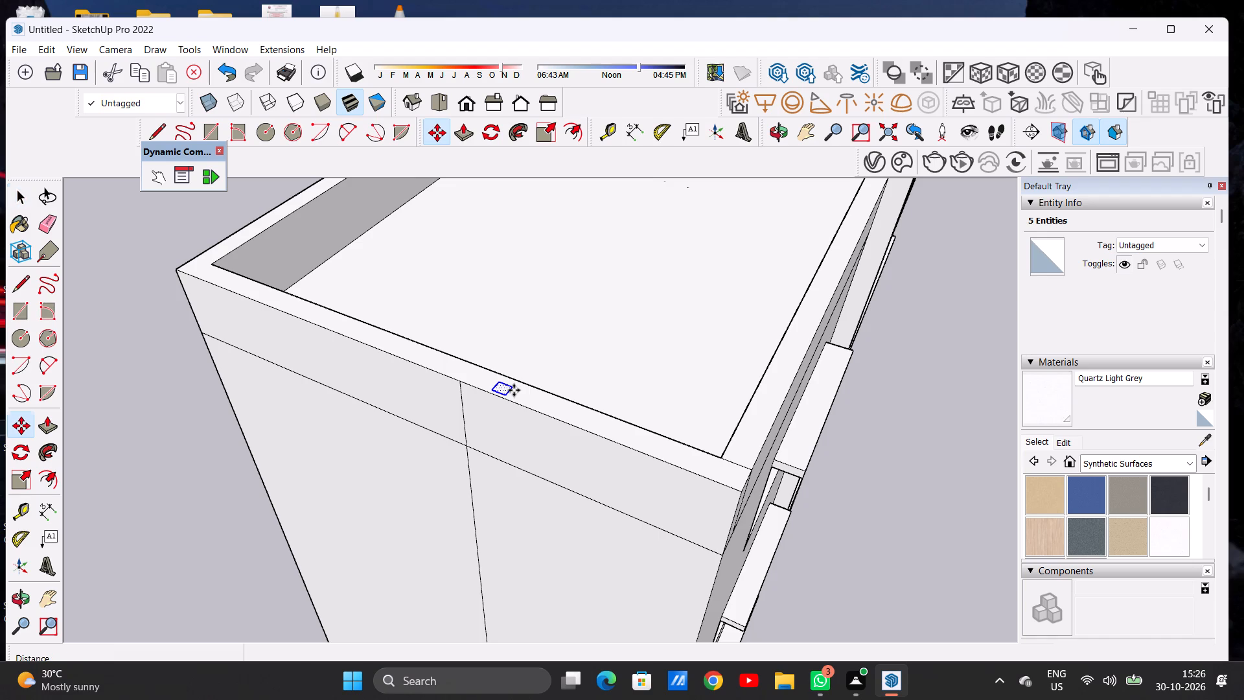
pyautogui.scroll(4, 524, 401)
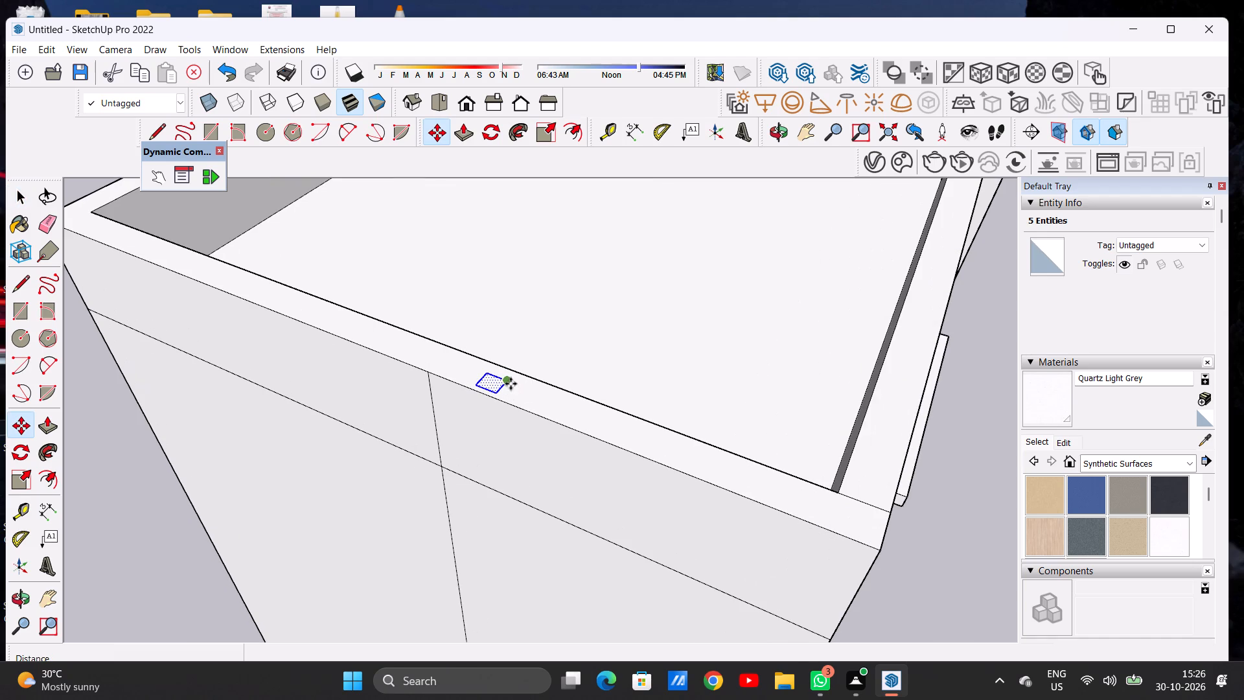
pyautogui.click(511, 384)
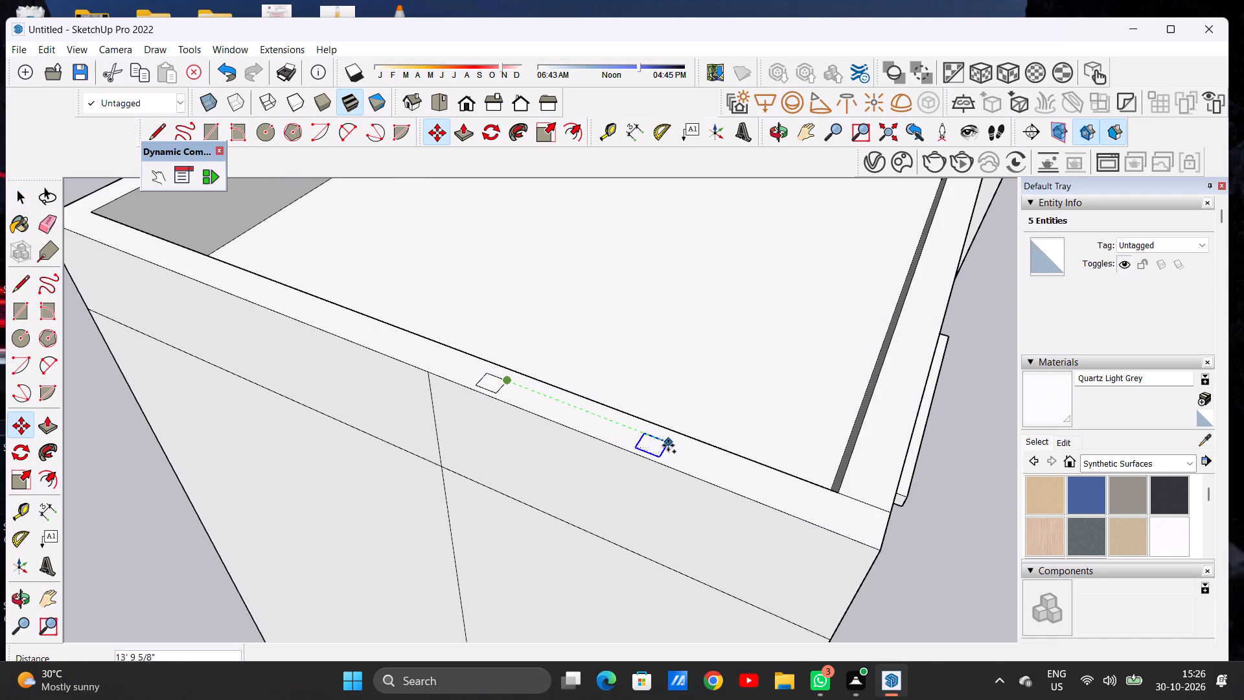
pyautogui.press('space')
# Move the small rectangle at the balcony-side front corner about 4' 11 1/2" along the end parapet's top, toward the rear.
pyautogui.scroll(-6, 621, 441)
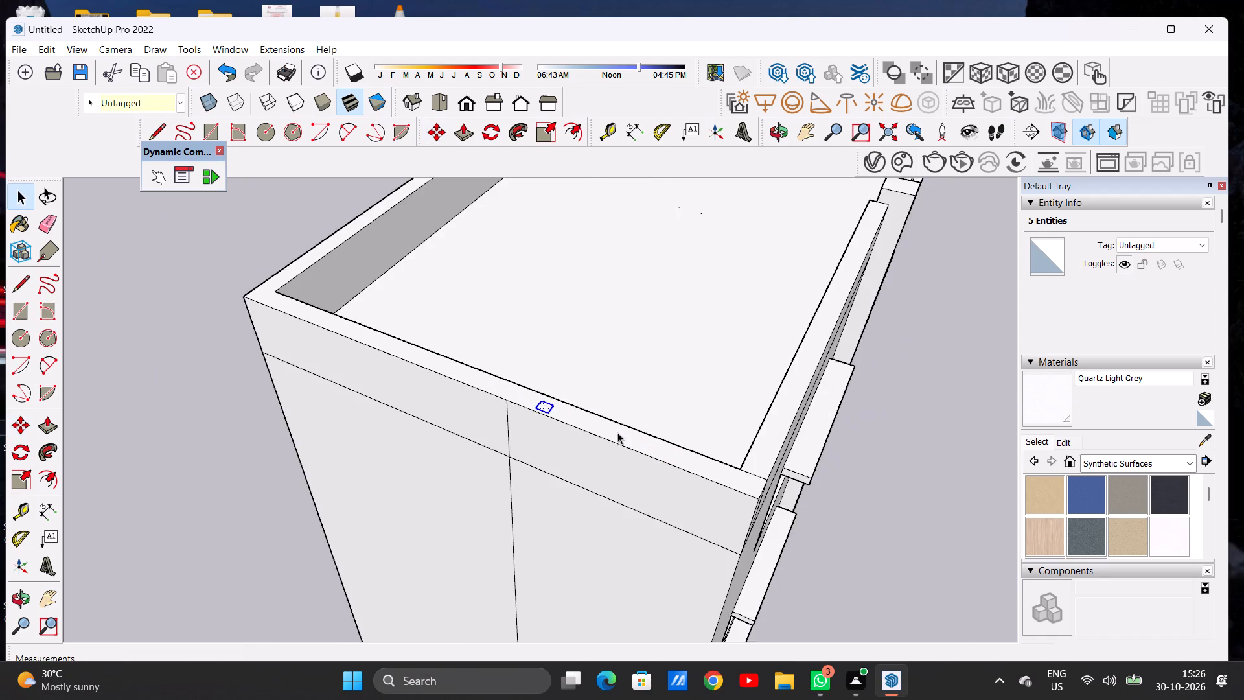
pyautogui.scroll(-7, 617, 432)
pyautogui.moveTo(636, 409); pyautogui.dragTo(353, 438, button='middle')
pyautogui.scroll(-4, 428, 441)
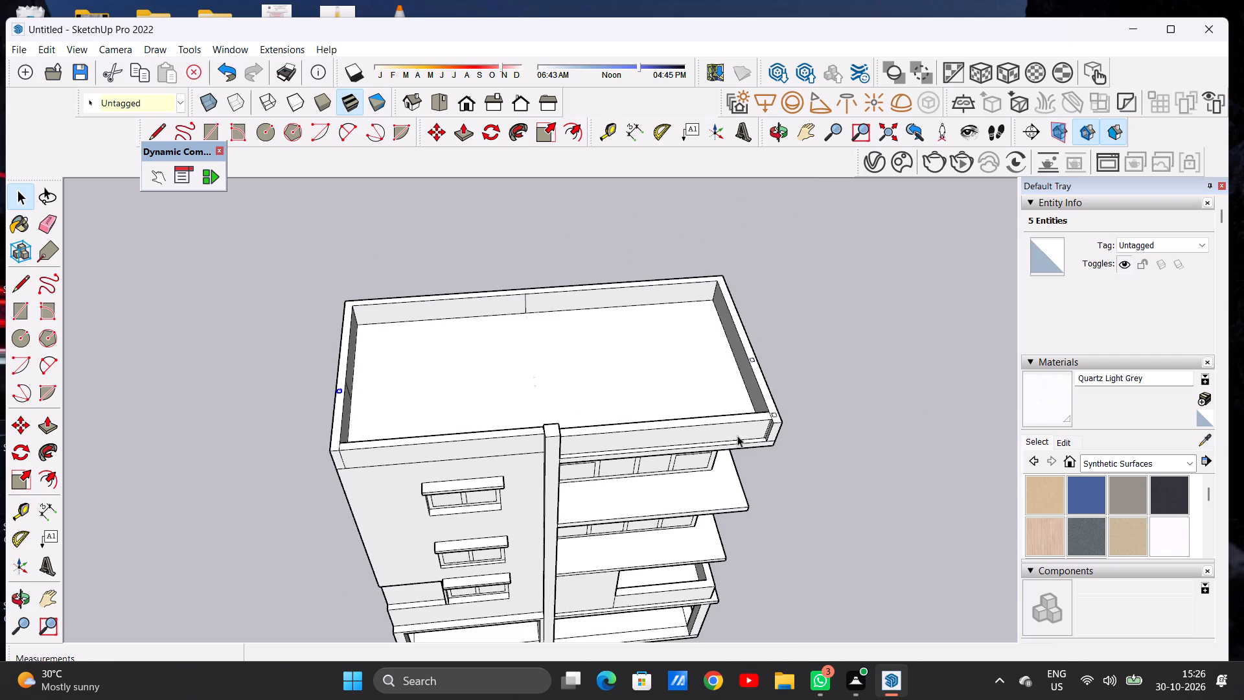
pyautogui.scroll(12, 744, 429)
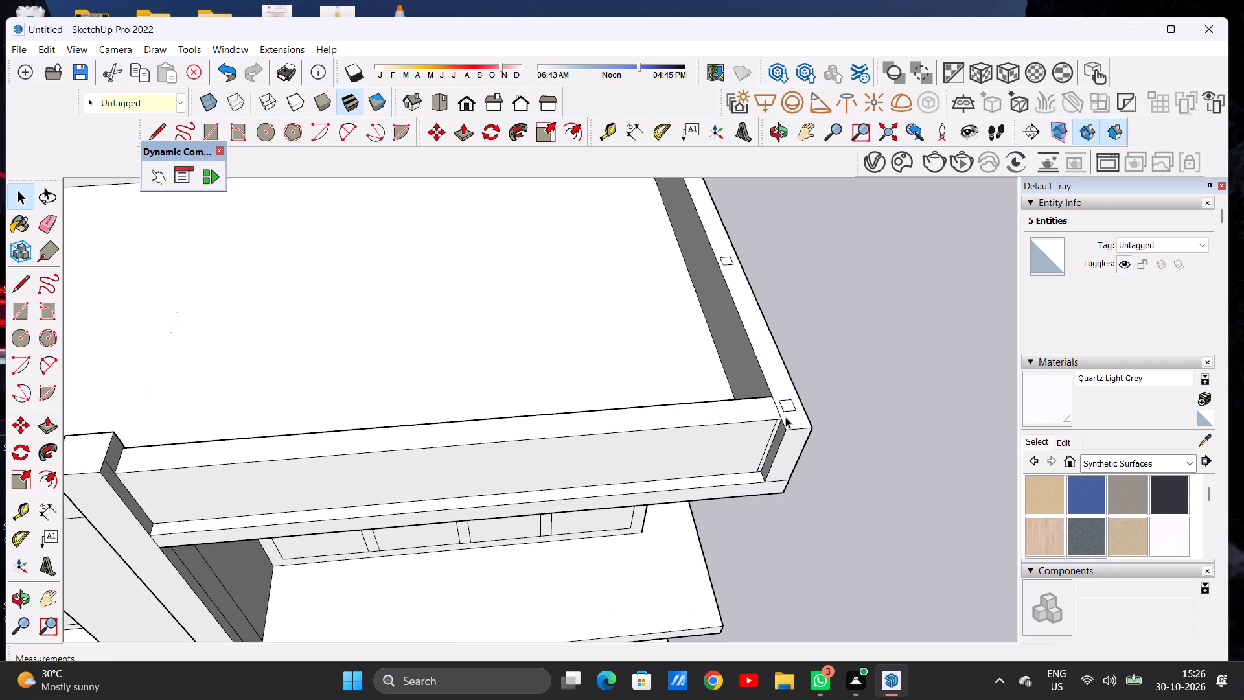
pyautogui.scroll(-9, 783, 393)
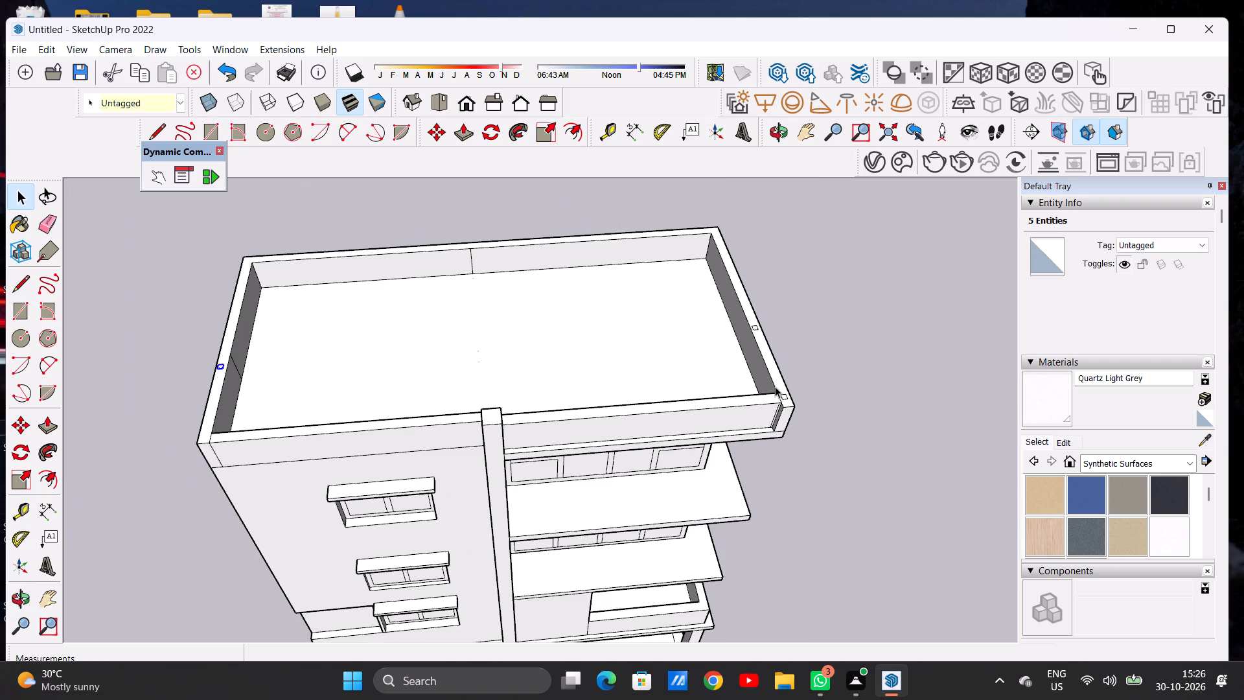
pyautogui.scroll(4, 808, 394)
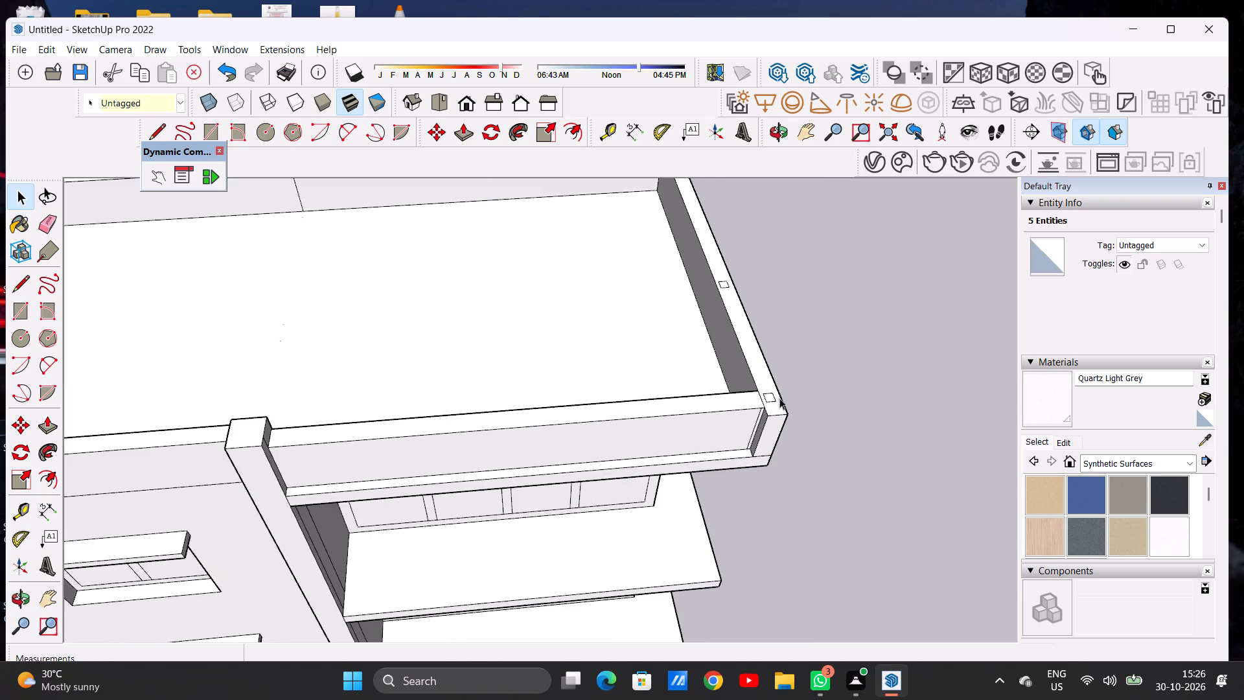
pyautogui.scroll(4, 779, 398)
pyautogui.scroll(-1, 775, 397)
pyautogui.scroll(4, 774, 397)
pyautogui.doubleClick(761, 397)
pyautogui.scroll(-8, 619, 376)
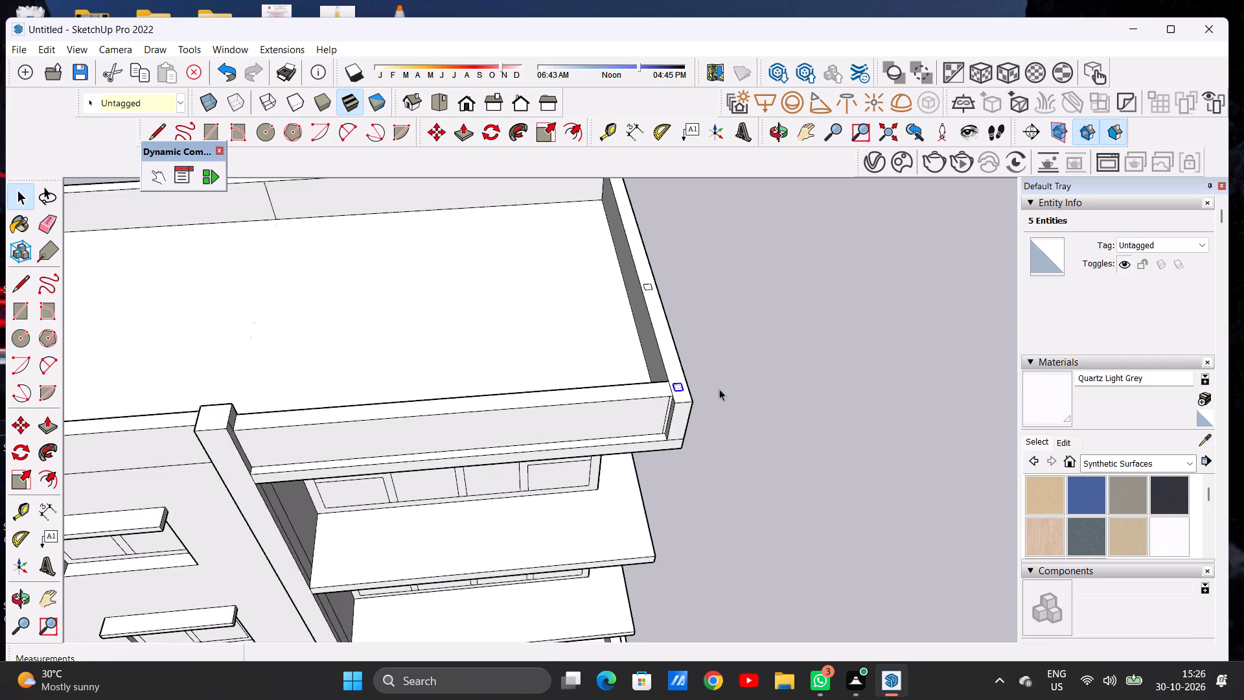
pyautogui.moveTo(719, 389); pyautogui.dragTo(684, 468, button='middle')
pyautogui.scroll(1, 648, 495)
pyautogui.scroll(-1, 644, 493)
pyautogui.scroll(14, 643, 491)
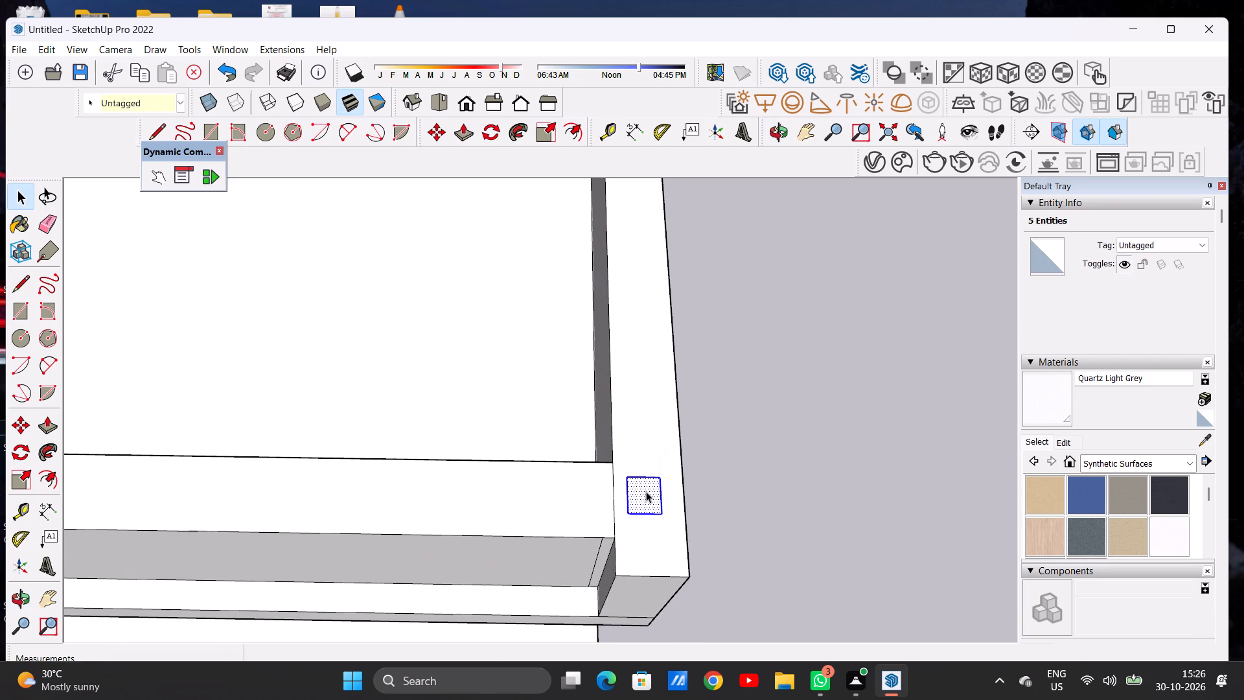
pyautogui.press('m')
pyautogui.scroll(4, 665, 479)
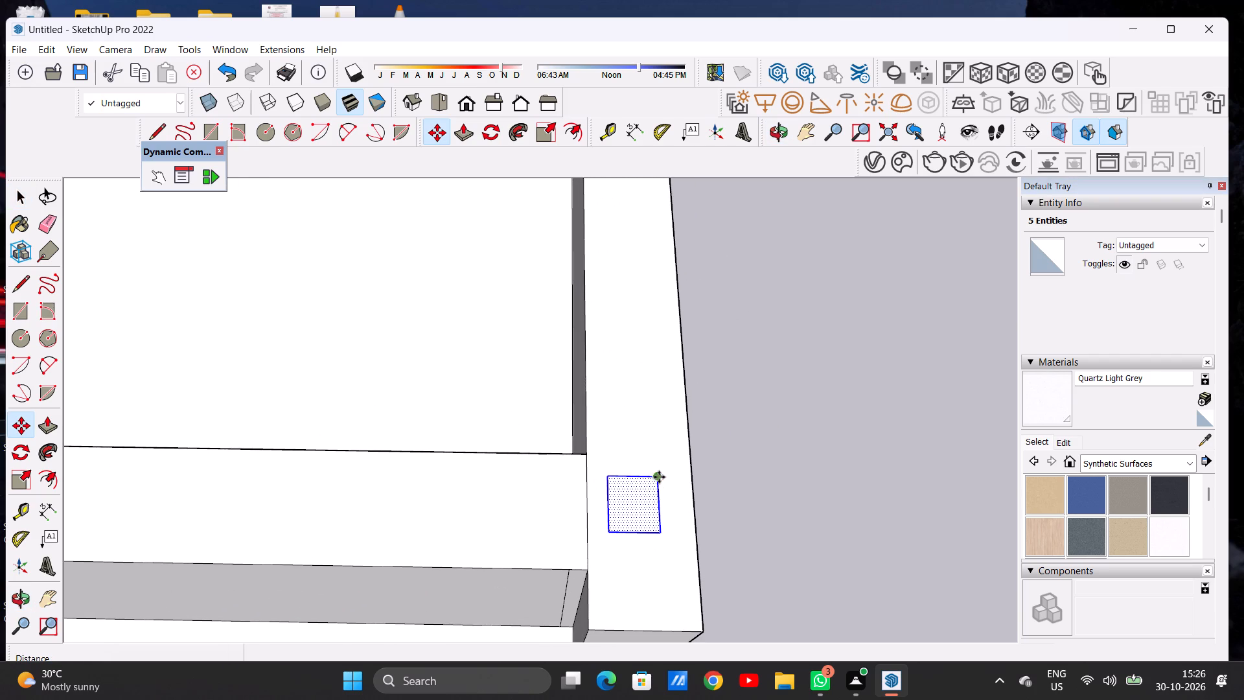
pyautogui.click(659, 477)
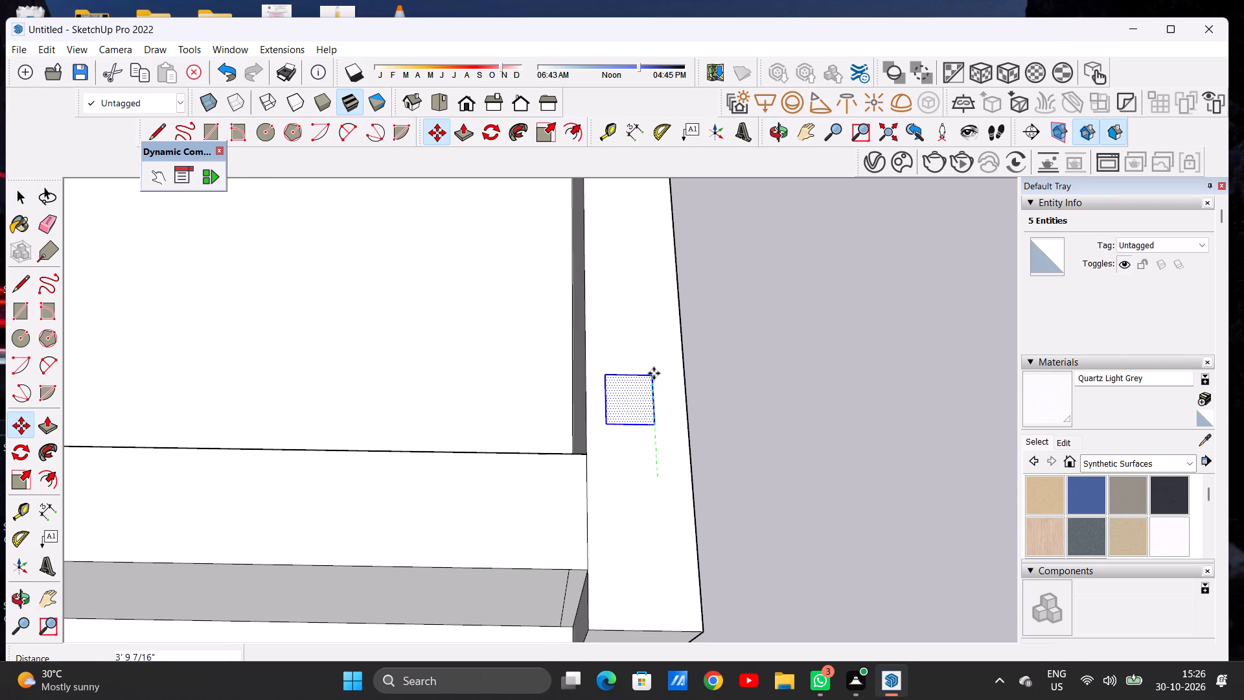
pyautogui.click(653, 345)
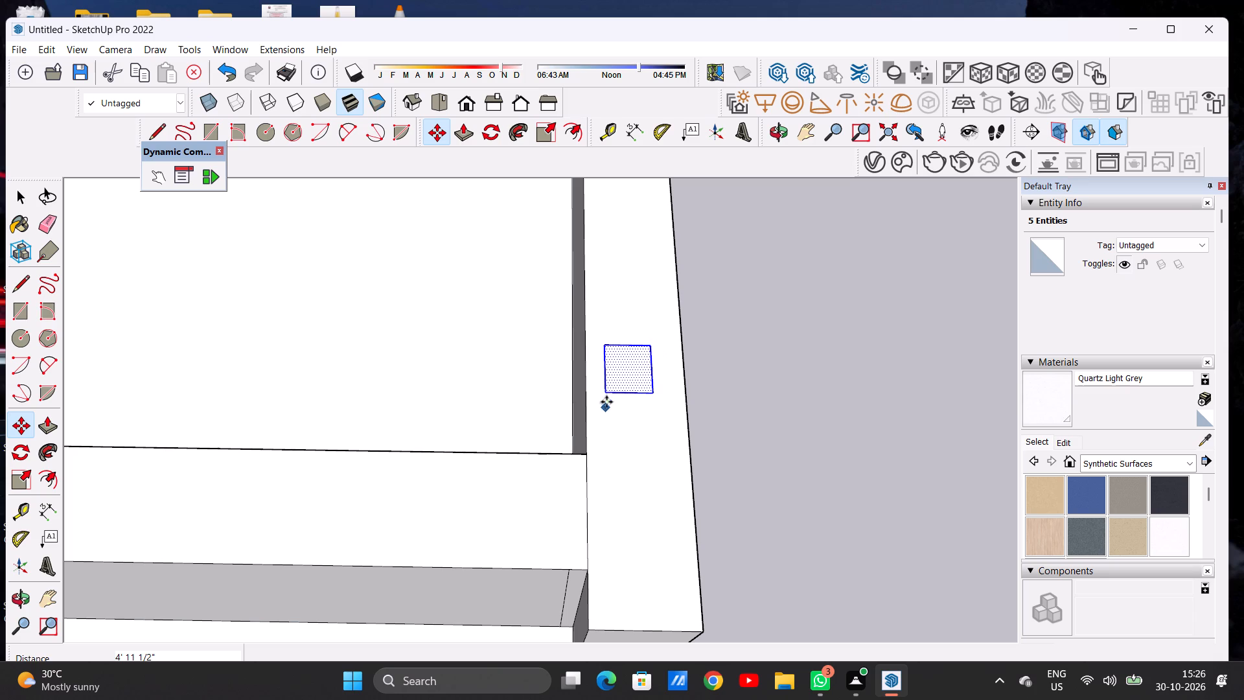
# Copy the moved front-corner rectangle straight across the roof onto the opposite end parapet's top, about 169' 2 1/8" away.
pyautogui.click(607, 393)
pyautogui.scroll(-18, 678, 378)
pyautogui.scroll(1, 718, 359)
pyautogui.scroll(-2, 718, 359)
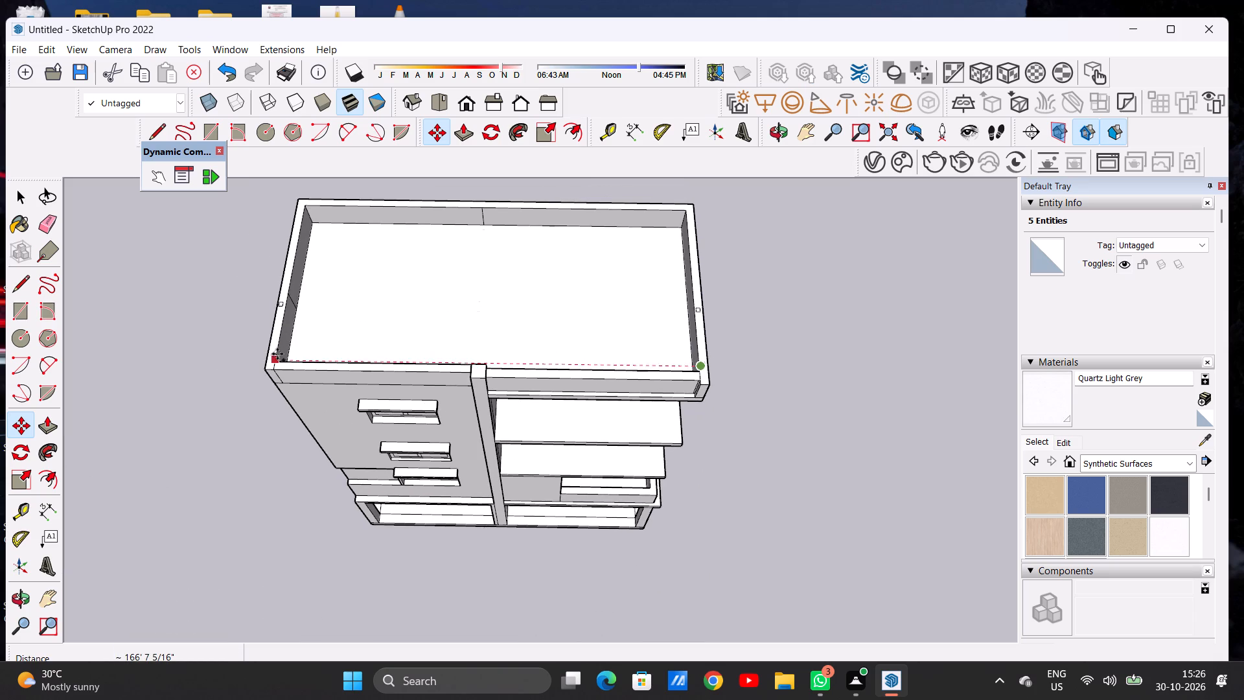
pyautogui.scroll(4, 277, 354)
pyautogui.scroll(-1, 277, 354)
pyautogui.scroll(4, 277, 354)
pyautogui.scroll(-1, 277, 354)
pyautogui.scroll(7, 277, 354)
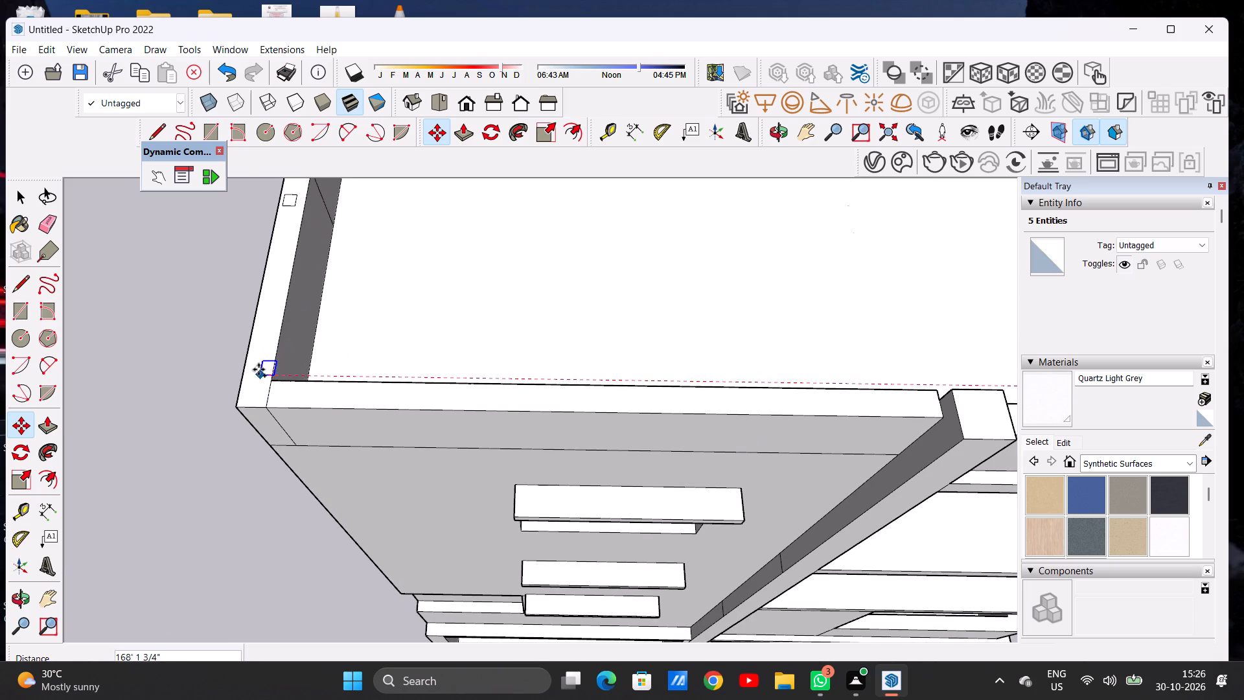
pyautogui.scroll(11, 259, 369)
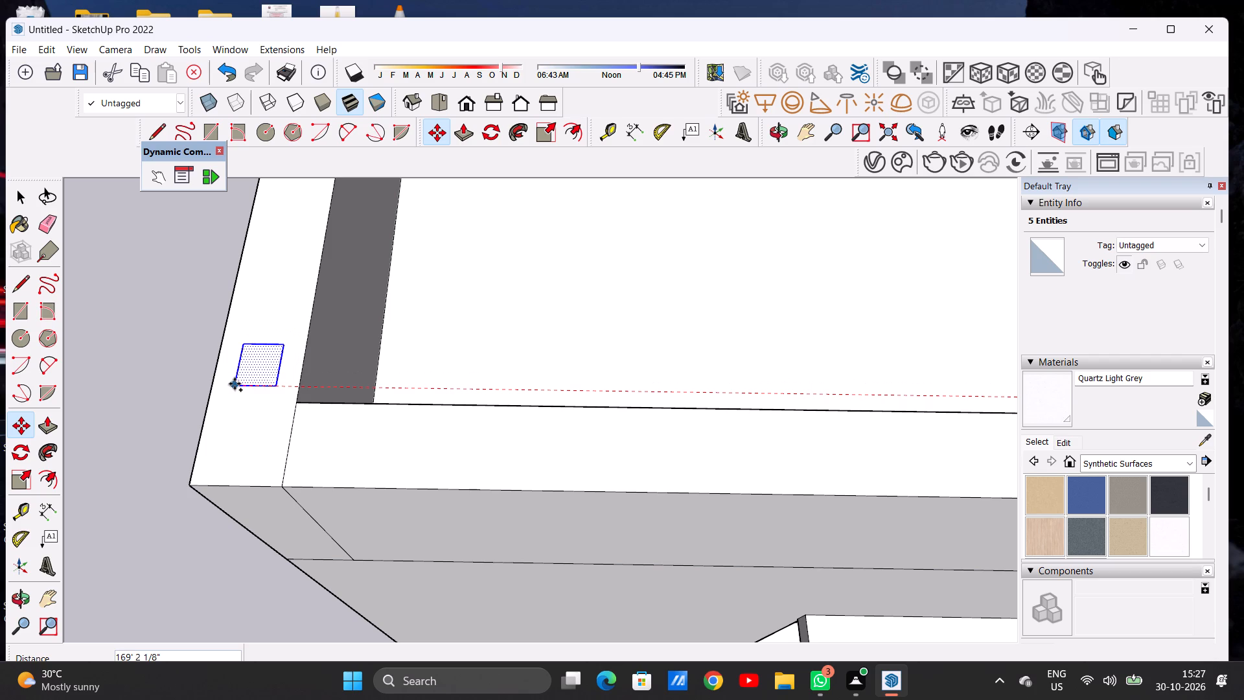
pyautogui.click(235, 384)
pyautogui.press('space')
pyautogui.scroll(-16, 340, 371)
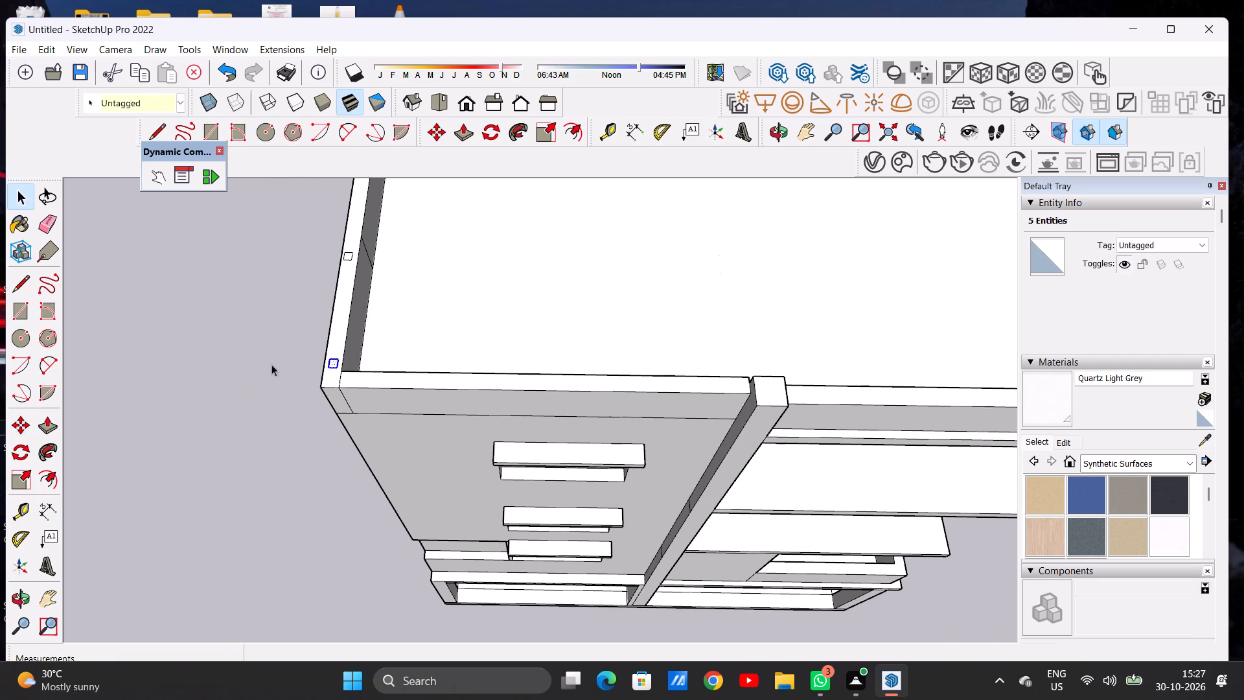
pyautogui.click(267, 364)
# Erase the stray vertical line on the inner face of the rear parapet.
pyautogui.scroll(-9, 361, 380)
pyautogui.moveTo(399, 394); pyautogui.dragTo(400, 310, button='middle')
pyautogui.scroll(-5, 363, 387)
pyautogui.scroll(4, 467, 296)
pyautogui.scroll(-1, 467, 296)
pyautogui.scroll(6, 467, 296)
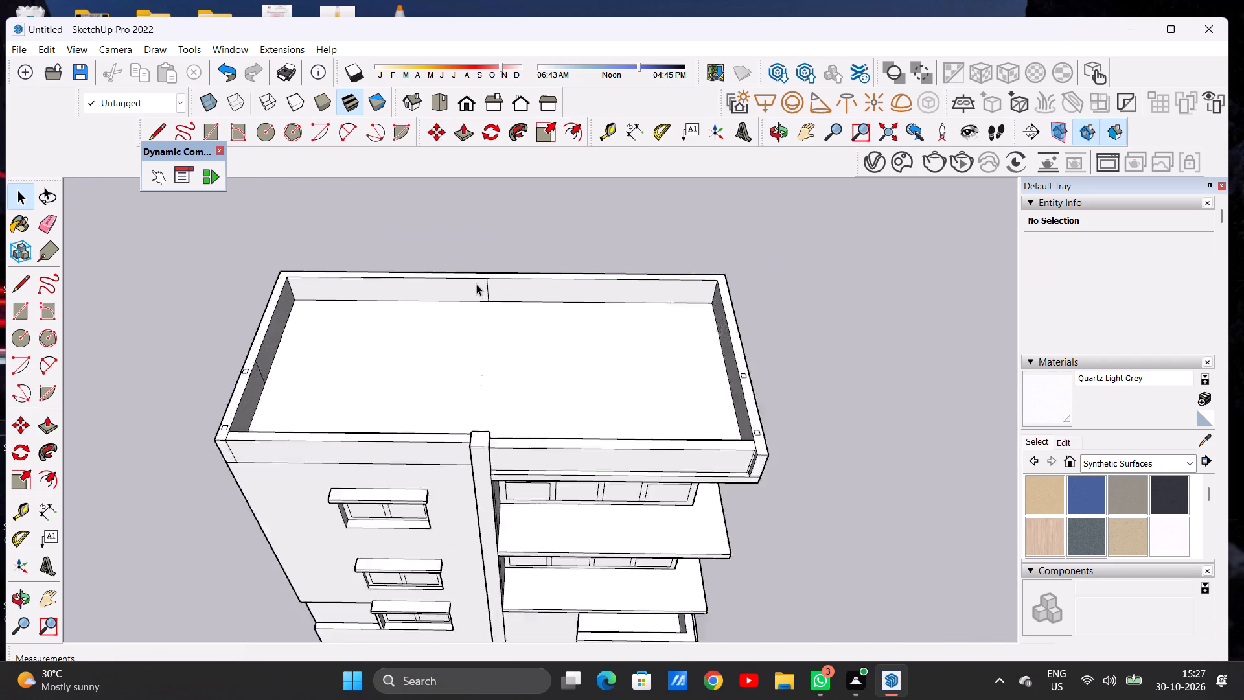
pyautogui.scroll(8, 476, 284)
pyautogui.press('e')
pyautogui.moveTo(505, 290); pyautogui.dragTo(498, 289)
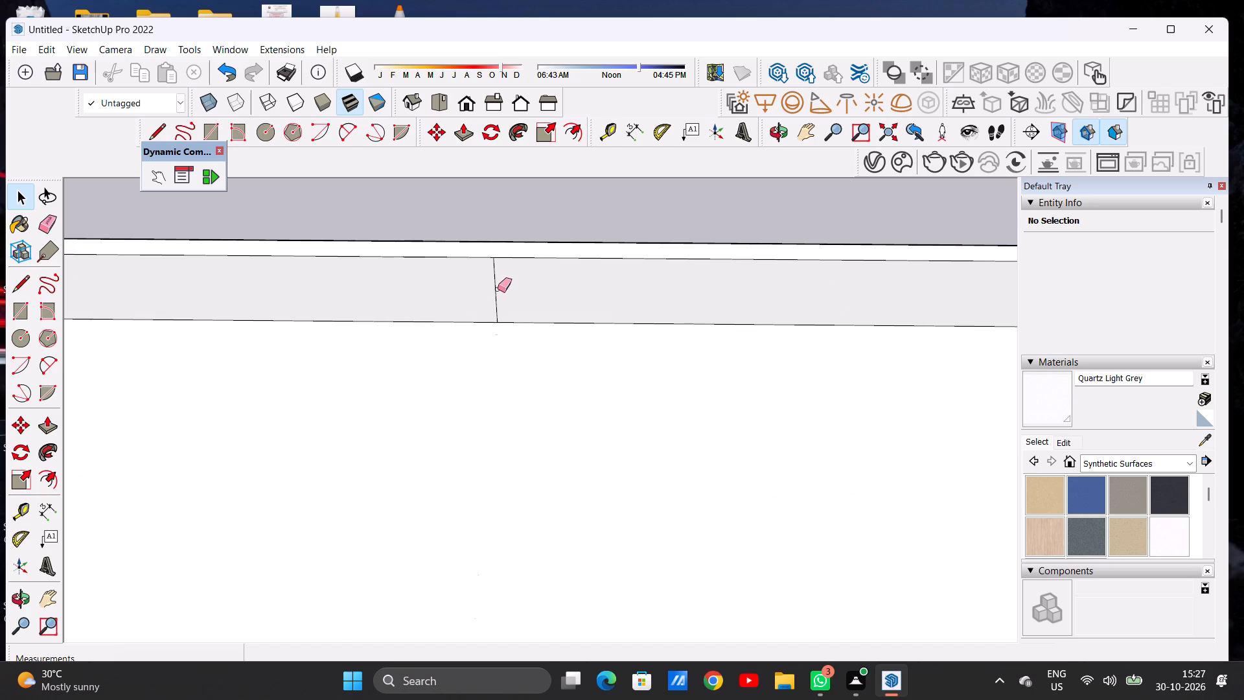
pyautogui.moveTo(498, 289); pyautogui.dragTo(481, 294)
pyautogui.press('space')
# Push/Pull the front rectangle on the end parapet opposite the balconies up into a post about 17' 11 3/16" high.
pyautogui.scroll(-18, 611, 412)
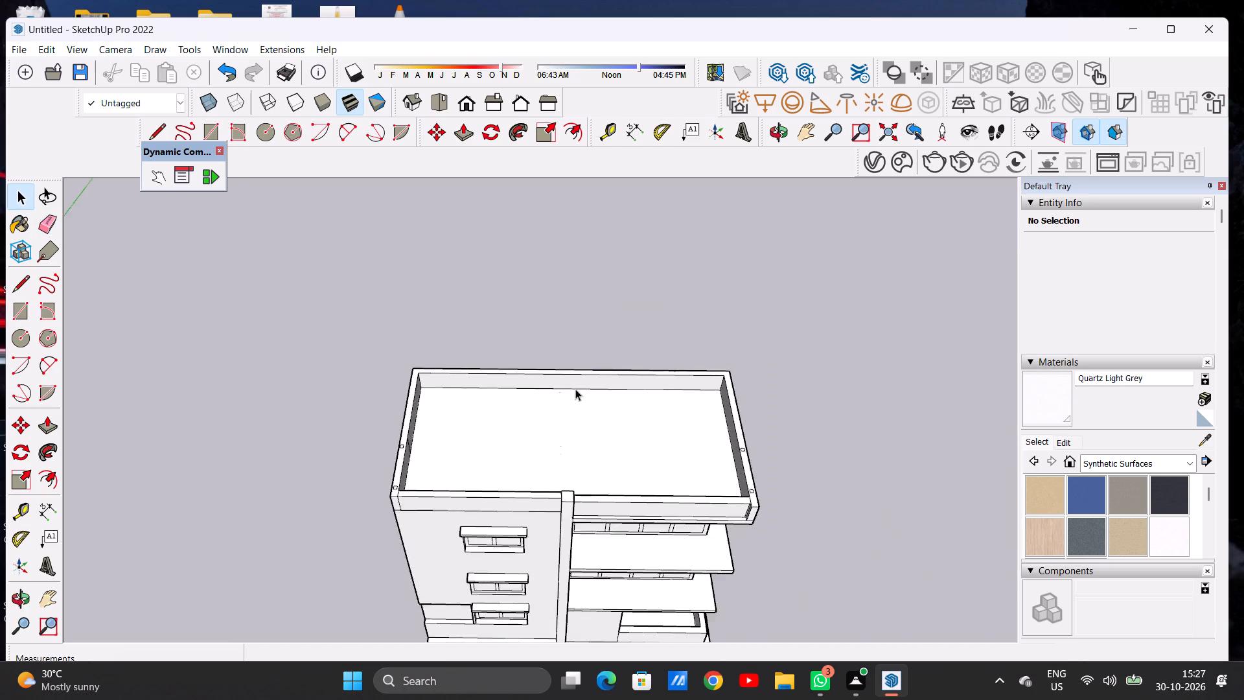
pyautogui.scroll(-5, 575, 389)
pyautogui.moveTo(528, 448); pyautogui.dragTo(523, 358, button='middle')
pyautogui.scroll(11, 503, 408)
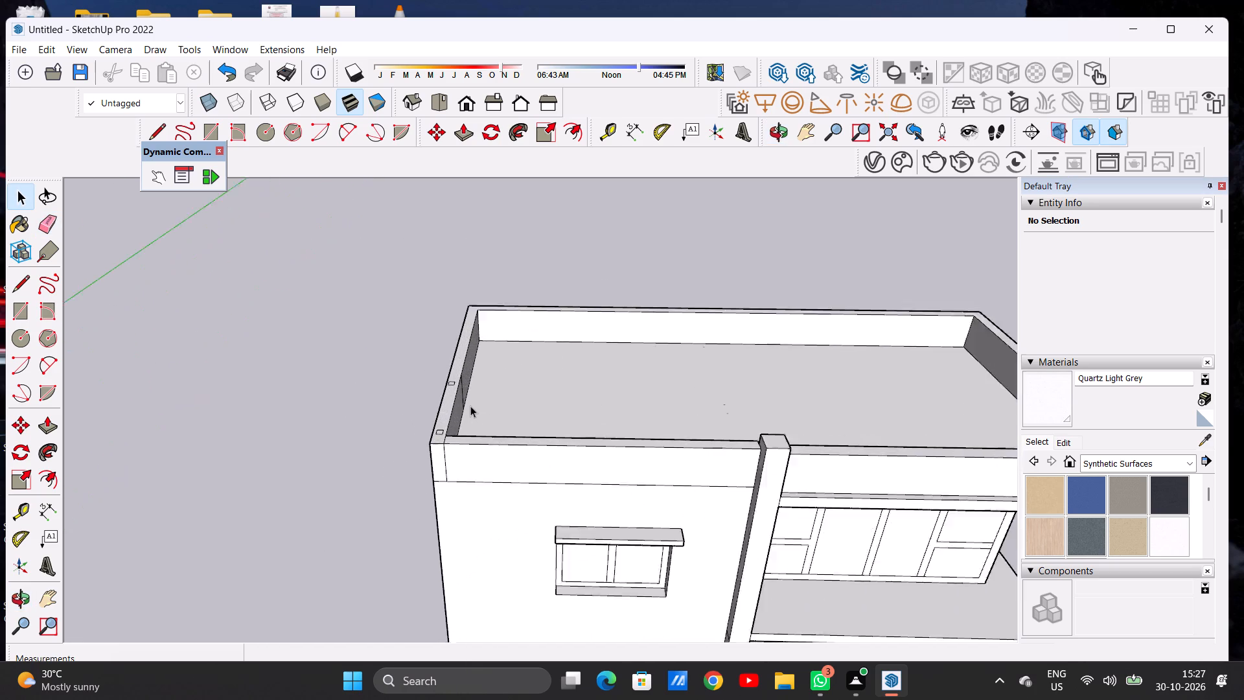
pyautogui.scroll(10, 470, 406)
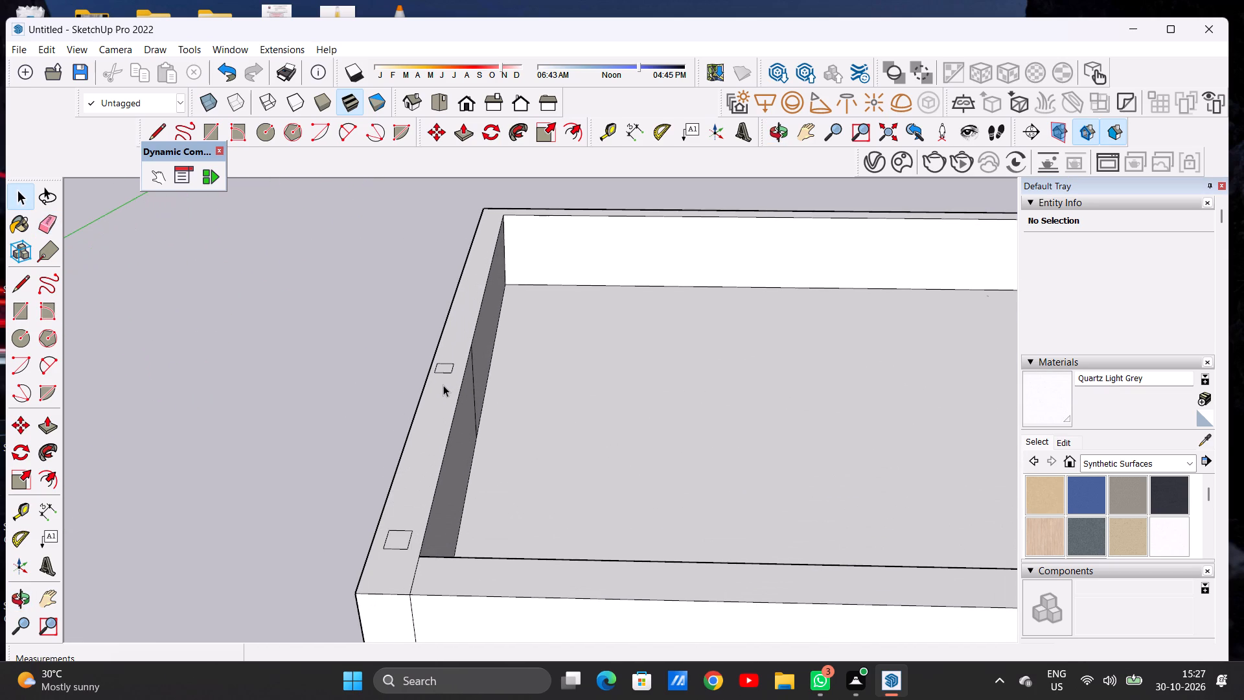
pyautogui.press('p')
pyautogui.click(397, 534)
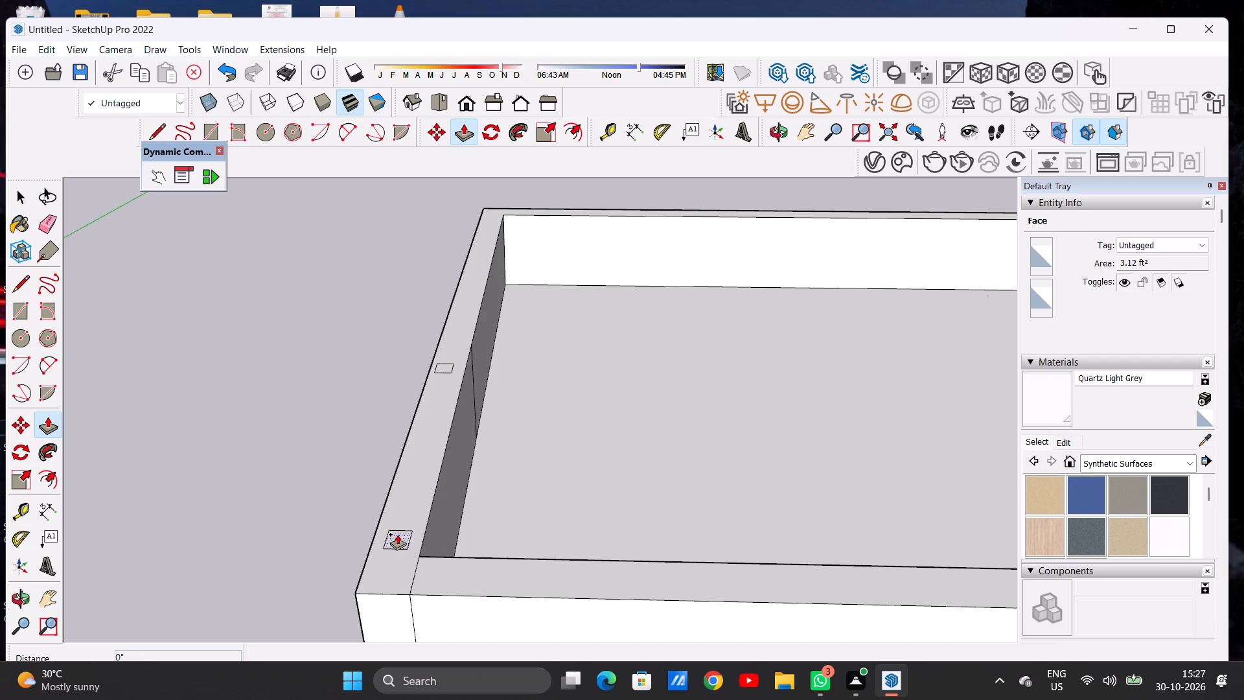
pyautogui.scroll(-10, 400, 457)
pyautogui.moveTo(417, 447); pyautogui.dragTo(417, 443, button='middle')
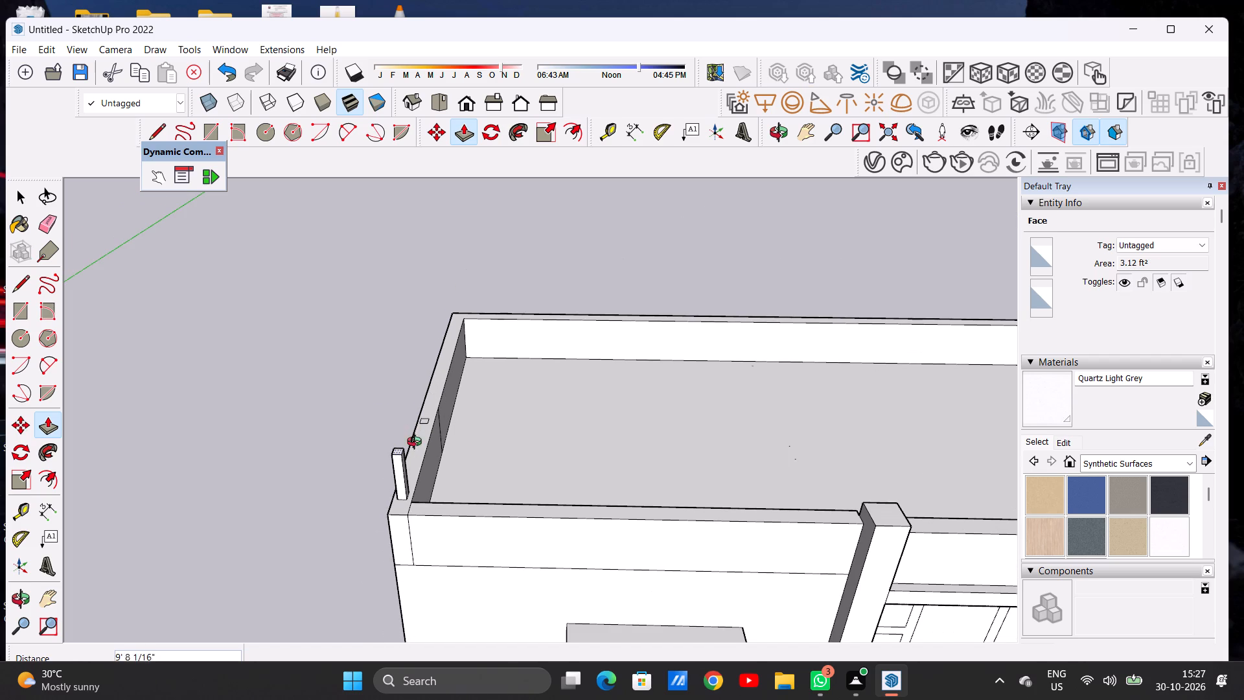
pyautogui.moveTo(417, 443); pyautogui.dragTo(424, 373, button='middle')
pyautogui.scroll(8, 397, 323)
pyautogui.scroll(-15, 377, 367)
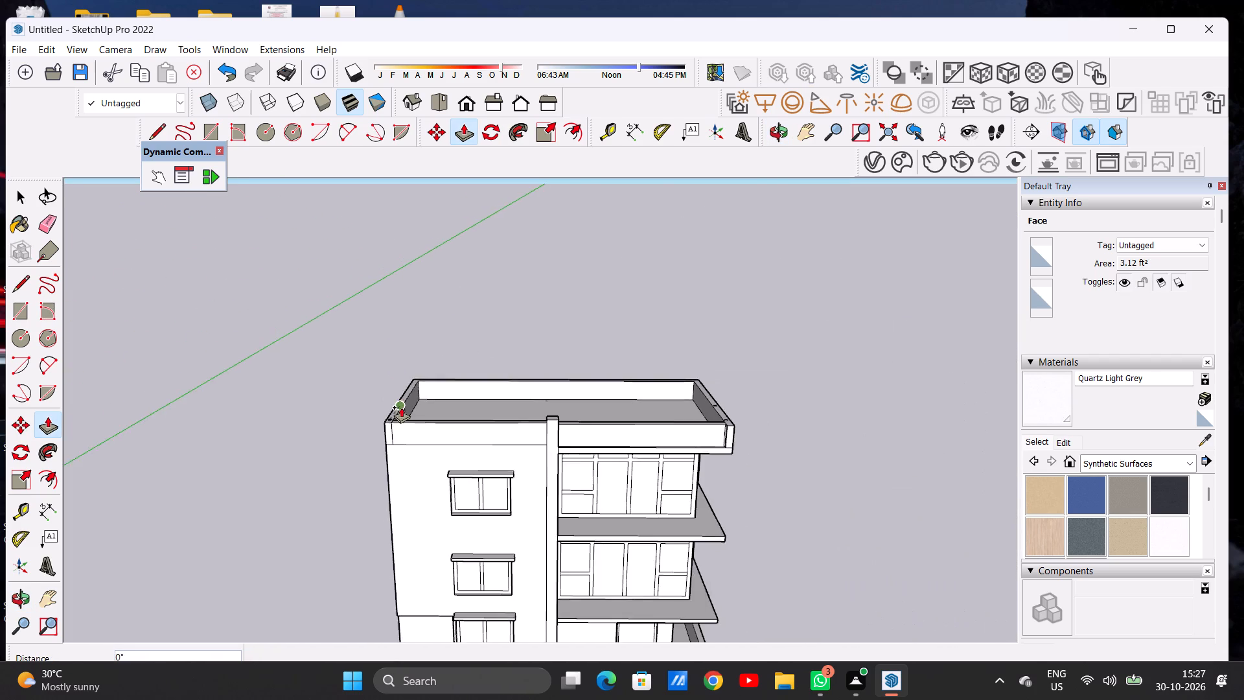
pyautogui.moveTo(400, 405); pyautogui.dragTo(401, 352, button='middle')
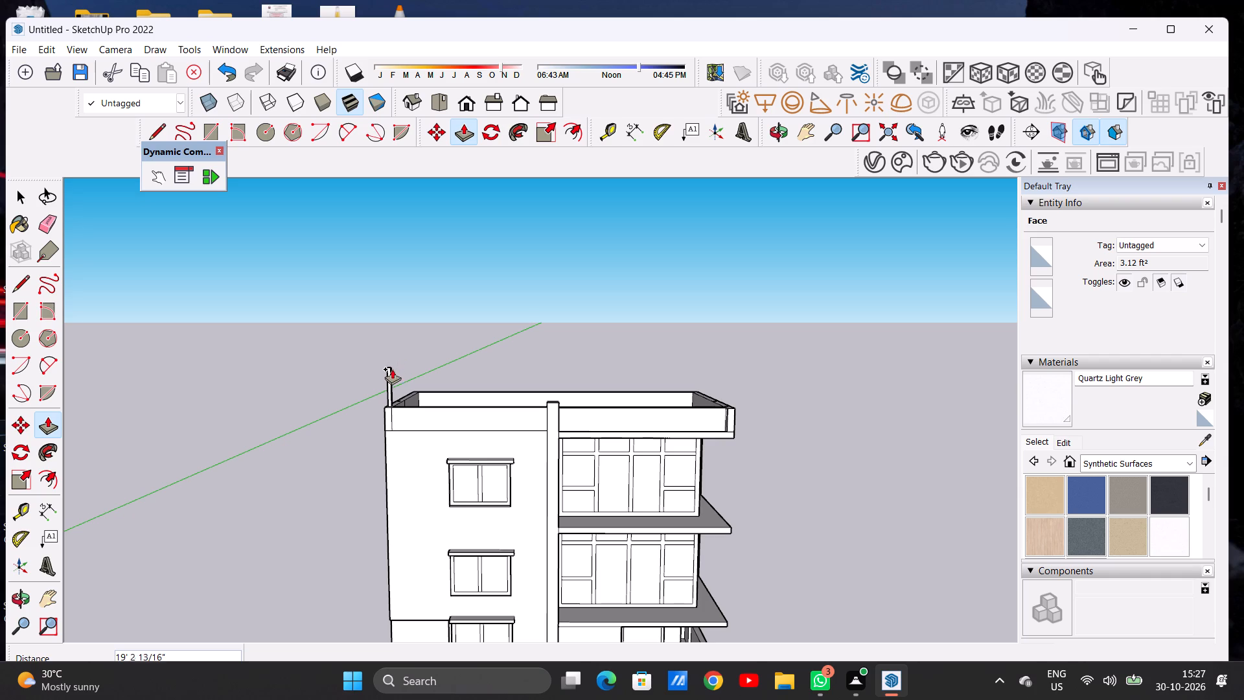
pyautogui.click(392, 371)
# Push/Pull the second rectangle on the end parapet opposite the balconies up to the neighbouring post's height, 17' 11 3/16".
pyautogui.moveTo(456, 367); pyautogui.dragTo(380, 382, button='middle')
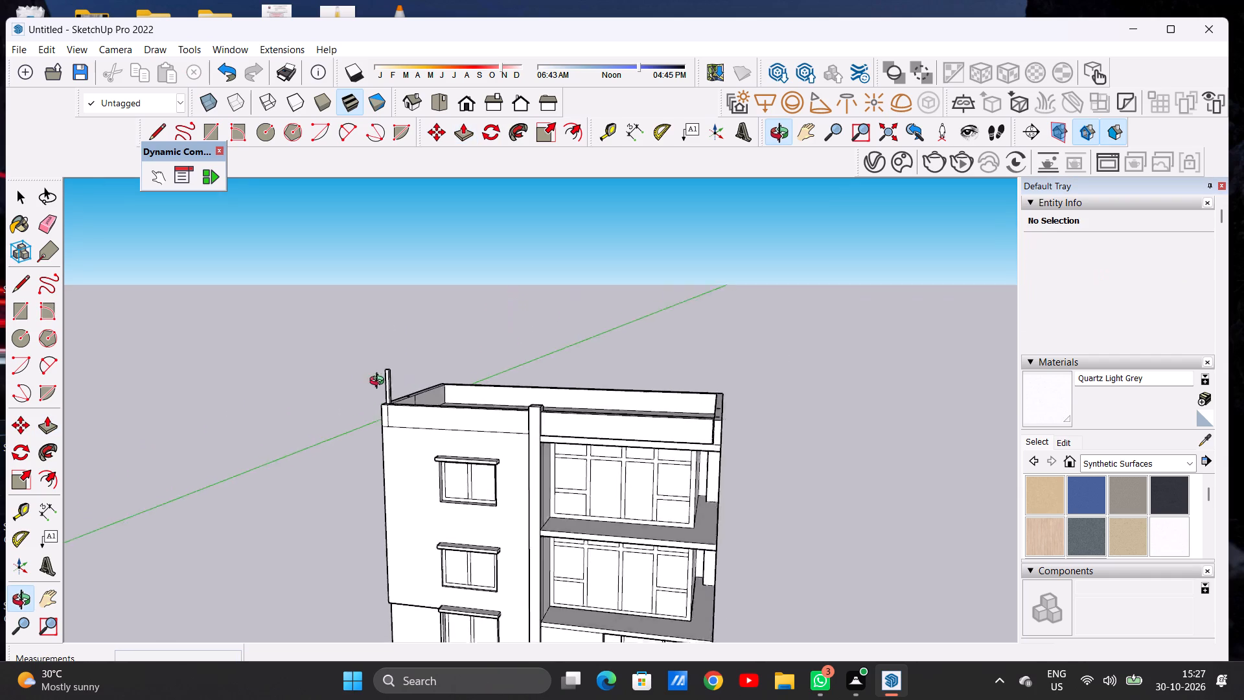
pyautogui.moveTo(380, 382); pyautogui.dragTo(117, 455, button='middle')
pyautogui.scroll(14, 453, 363)
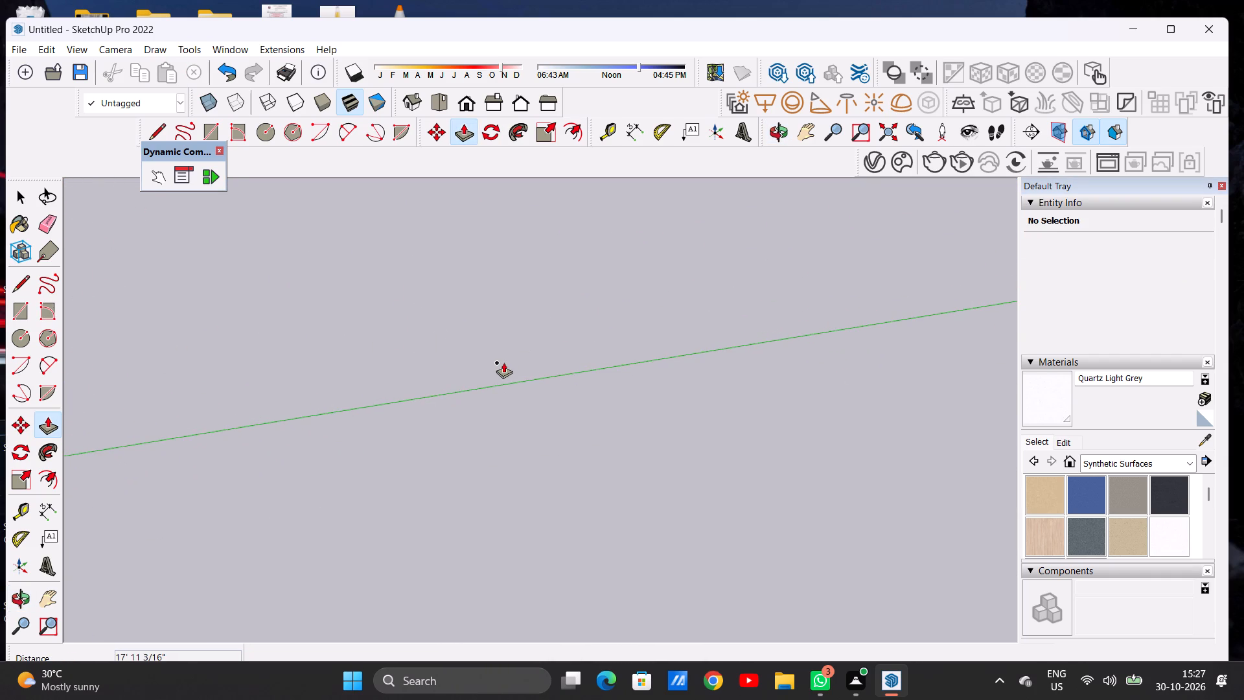
pyautogui.scroll(-7, 505, 355)
pyautogui.moveTo(505, 338); pyautogui.dragTo(430, 476, button='middle')
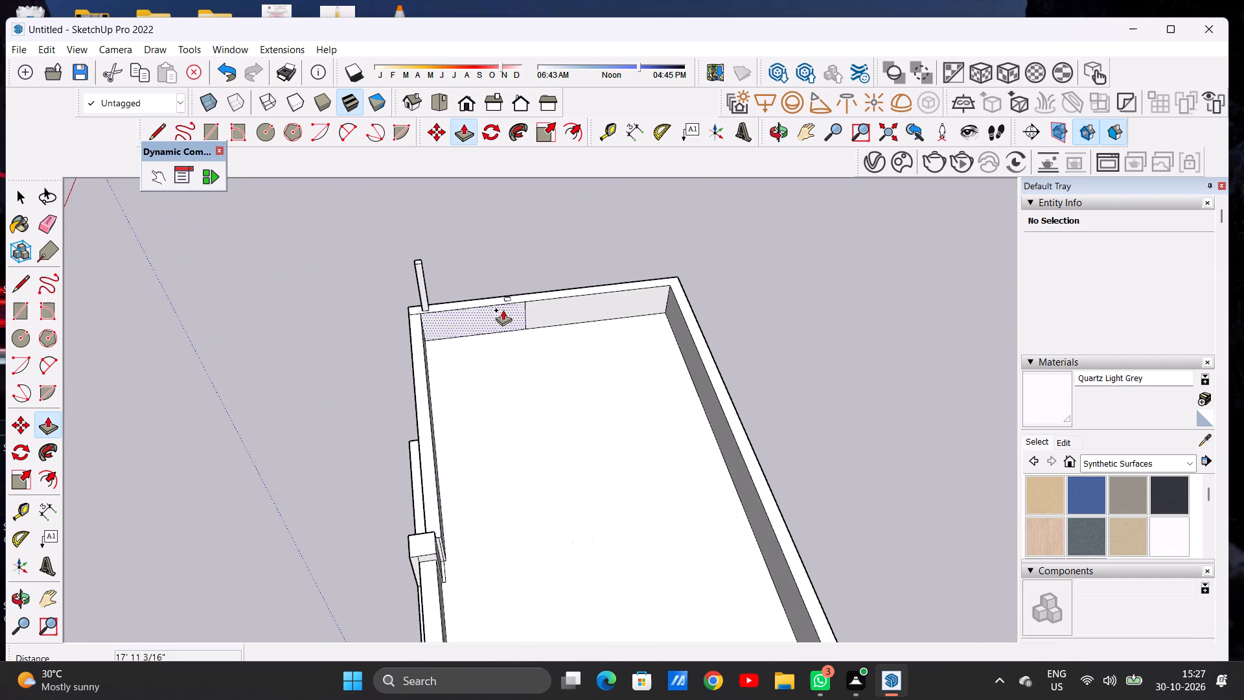
pyautogui.scroll(10, 507, 285)
pyautogui.scroll(-8, 503, 289)
pyautogui.scroll(7, 496, 310)
pyautogui.scroll(-5, 496, 310)
pyautogui.moveTo(496, 332); pyautogui.dragTo(237, 355, button='middle')
pyautogui.scroll(5, 625, 292)
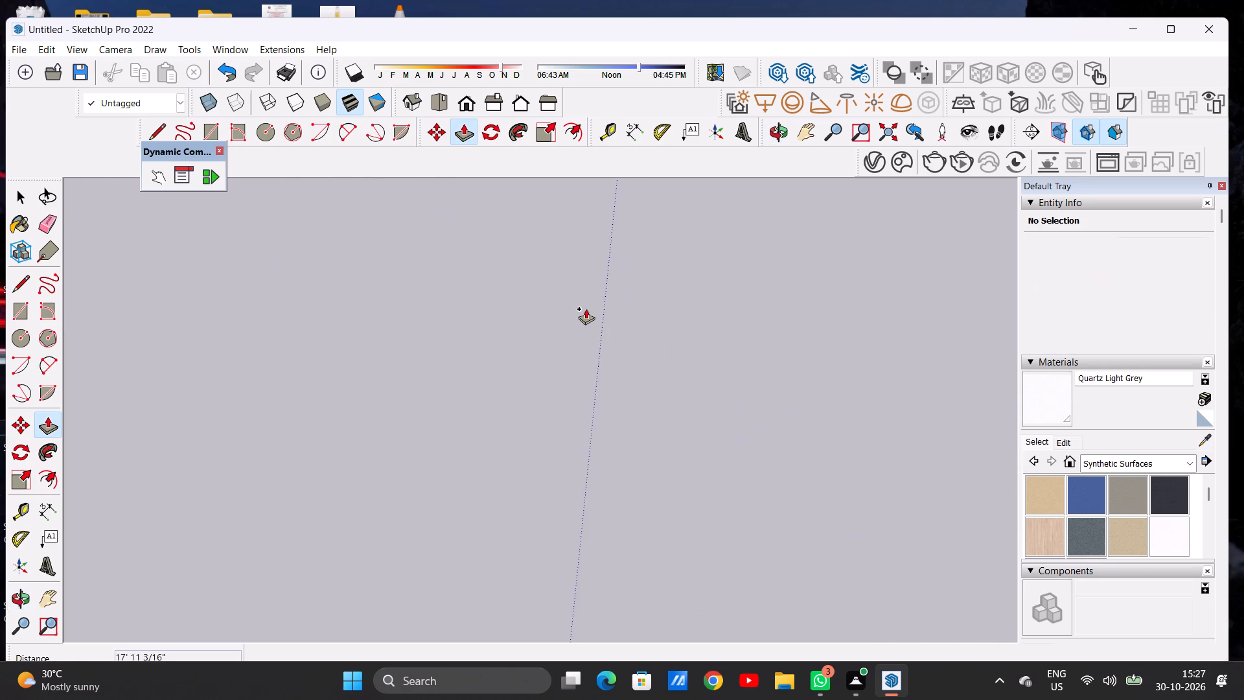
pyautogui.scroll(1, 586, 309)
pyautogui.scroll(-5, 586, 307)
pyautogui.moveTo(551, 322); pyautogui.dragTo(456, 329, button='middle')
pyautogui.scroll(-10, 497, 338)
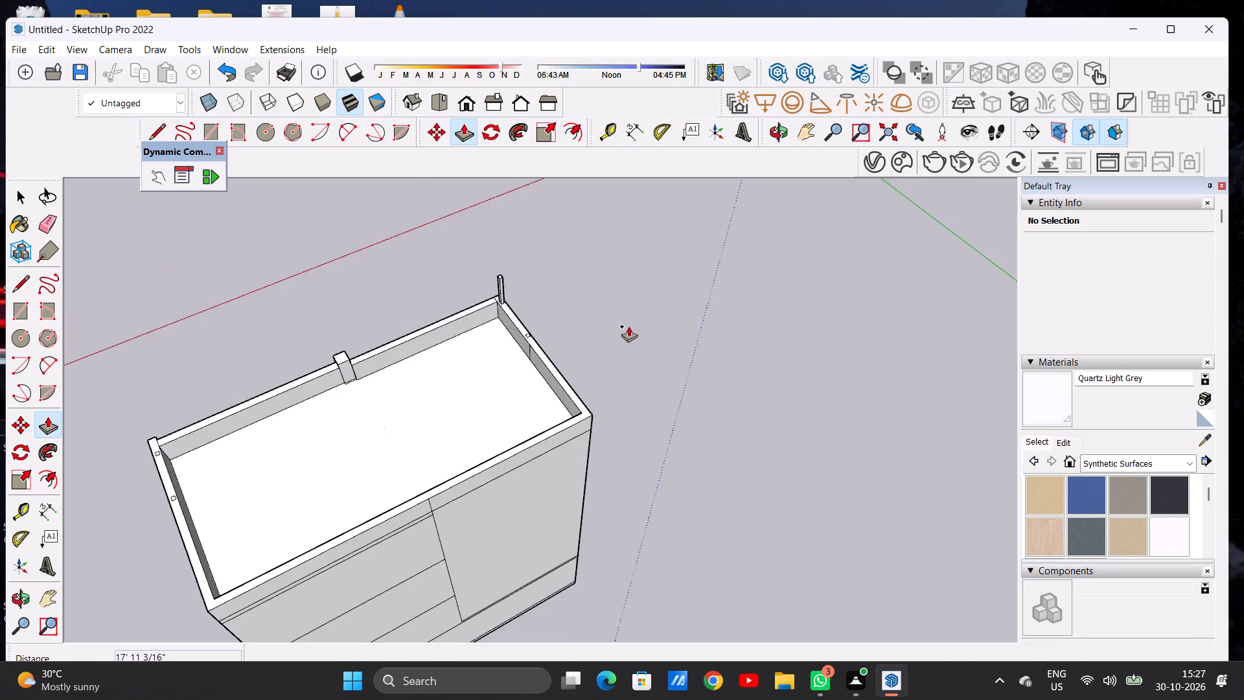
pyautogui.moveTo(613, 323); pyautogui.dragTo(294, 264, button='middle')
pyautogui.scroll(2, 540, 334)
pyautogui.scroll(-1, 537, 330)
pyautogui.scroll(14, 536, 329)
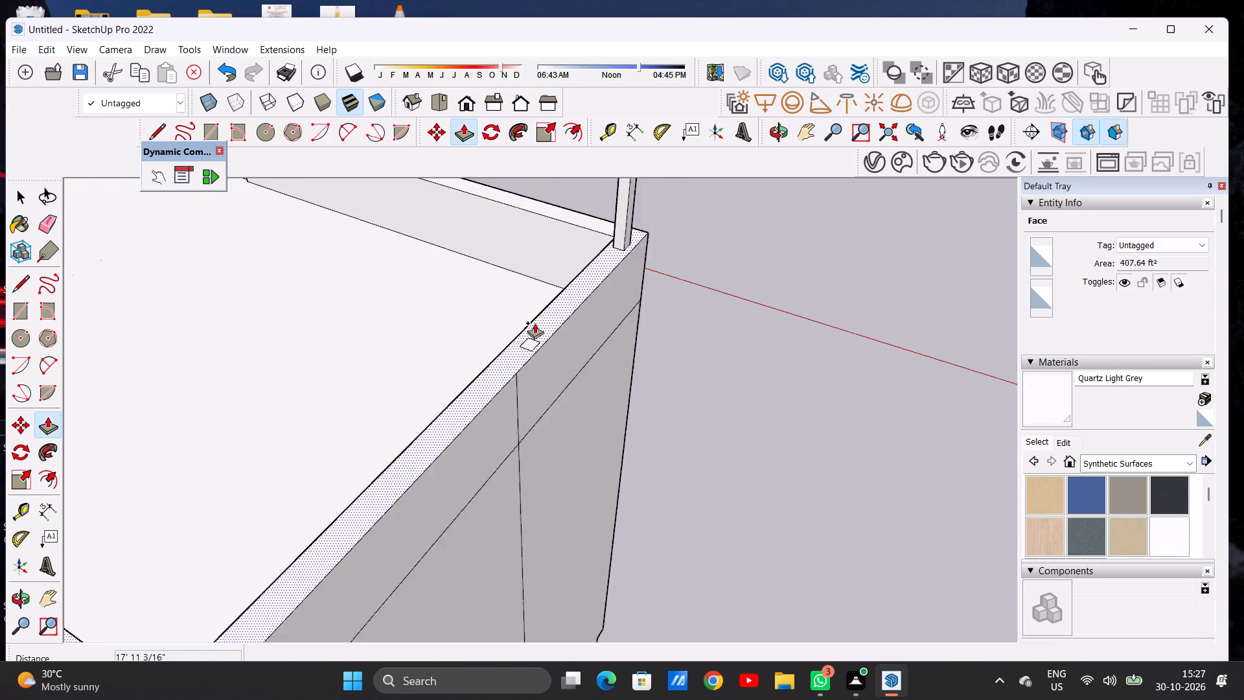
pyautogui.scroll(10, 535, 323)
pyautogui.click(527, 375)
pyautogui.scroll(-20, 524, 283)
pyautogui.scroll(8, 601, 189)
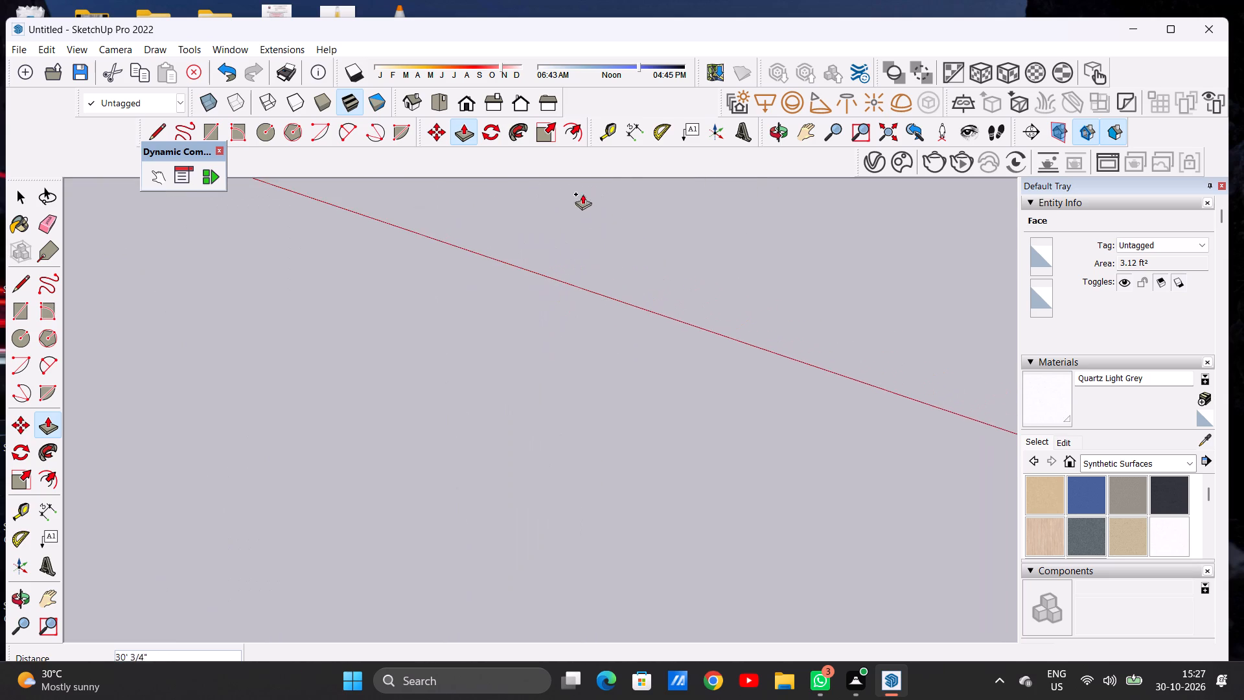
pyautogui.scroll(-5, 577, 209)
pyautogui.click(555, 222)
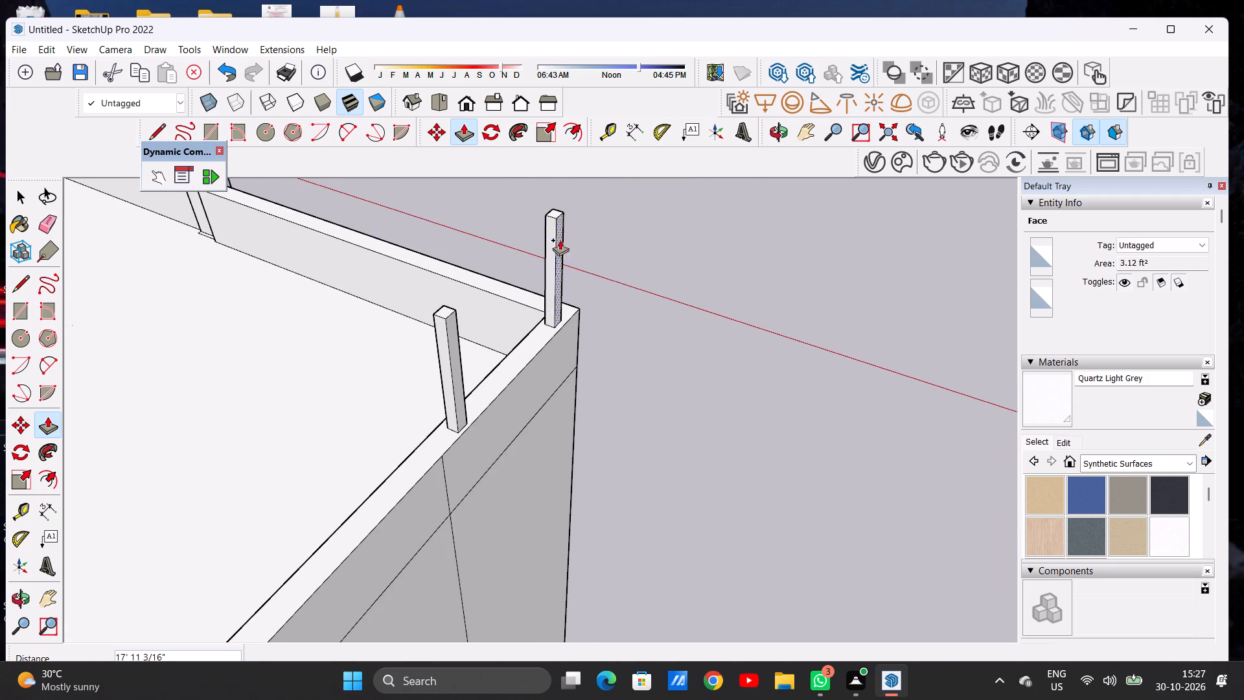
# Push/Pull the front-corner rectangle on the balcony-side end parapet up 17' 11 3/16", matching the posts at the opposite end.
pyautogui.scroll(-14, 564, 272)
pyautogui.moveTo(506, 323); pyautogui.dragTo(742, 270, button='middle')
pyautogui.scroll(-3, 712, 294)
pyautogui.scroll(7, 424, 310)
pyautogui.scroll(-1, 422, 310)
pyautogui.scroll(15, 422, 310)
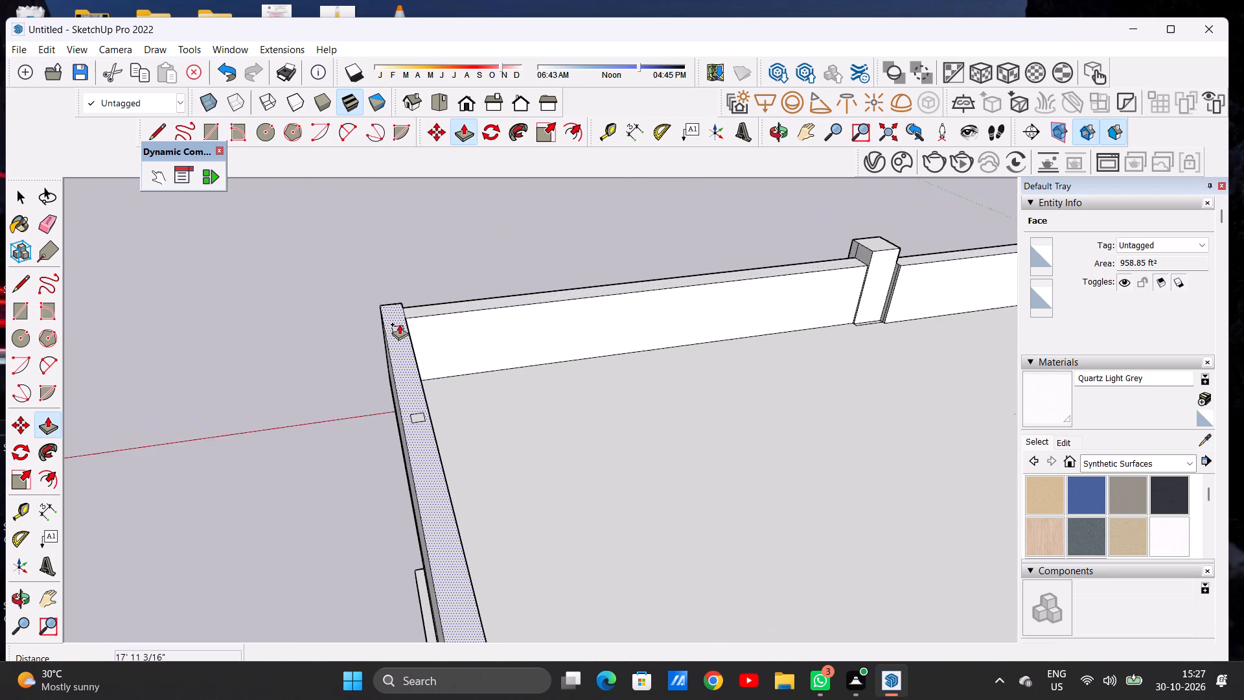
pyautogui.scroll(9, 399, 324)
pyautogui.click(398, 337)
pyautogui.scroll(-7, 398, 291)
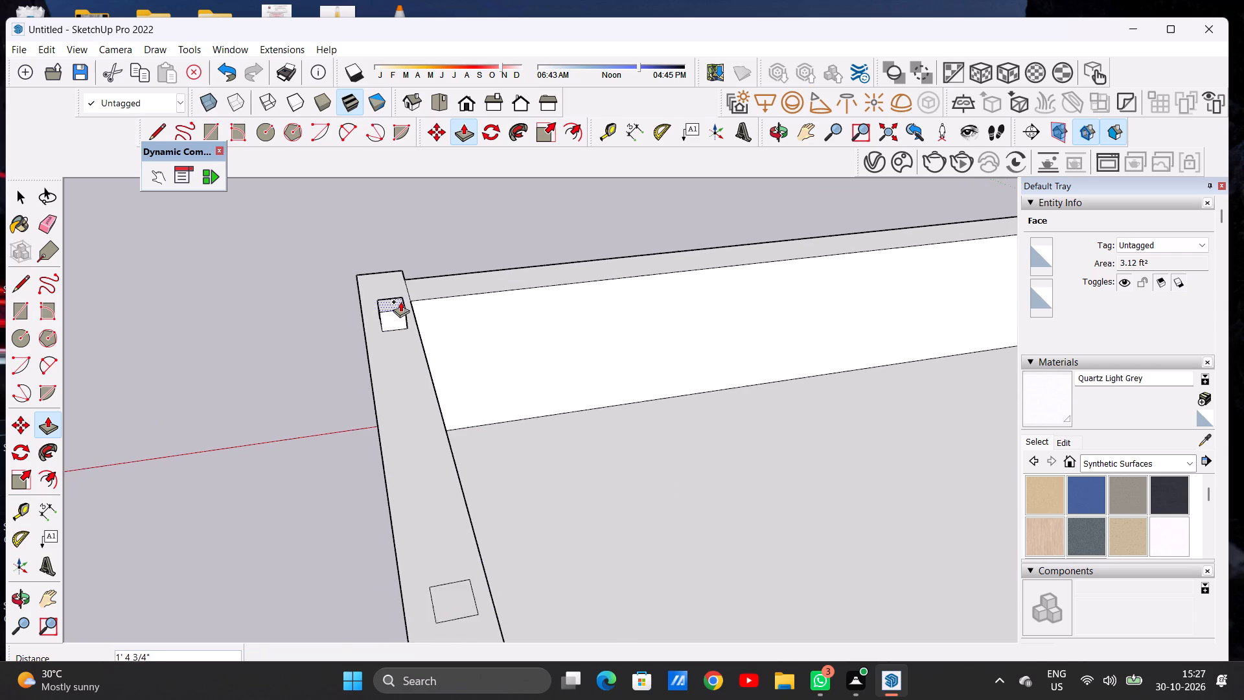
pyautogui.scroll(-12, 399, 316)
pyautogui.scroll(1, 400, 326)
pyautogui.scroll(-13, 400, 326)
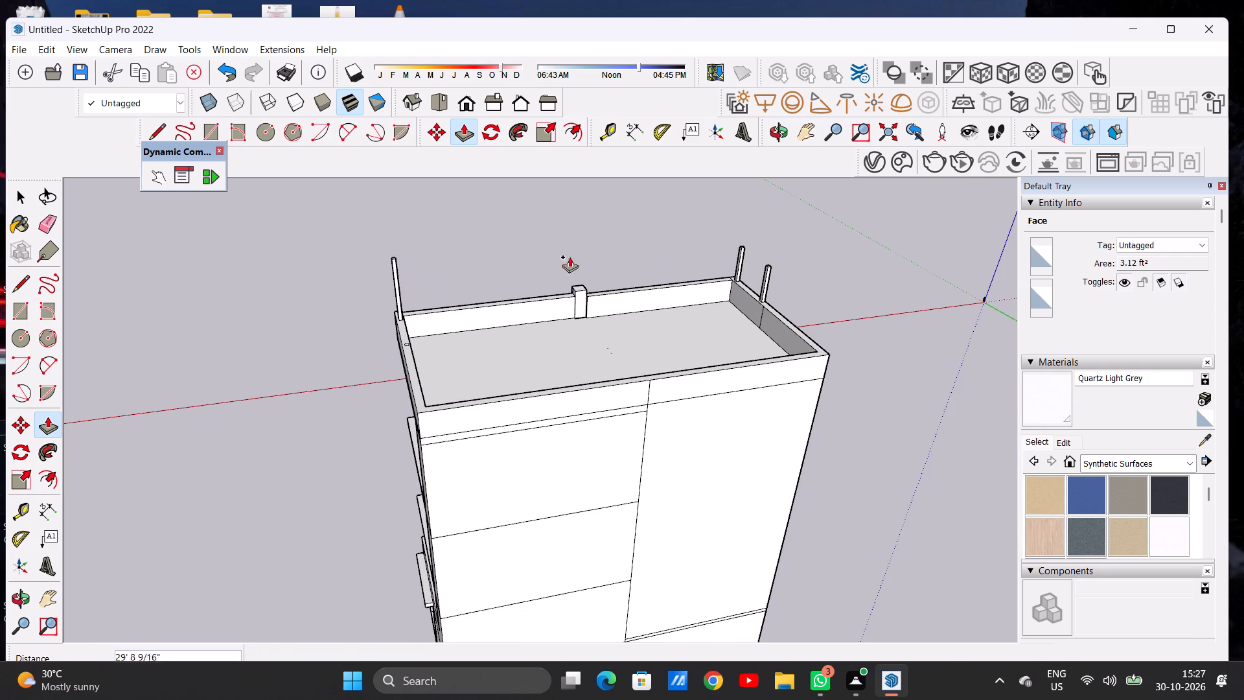
pyautogui.click(738, 251)
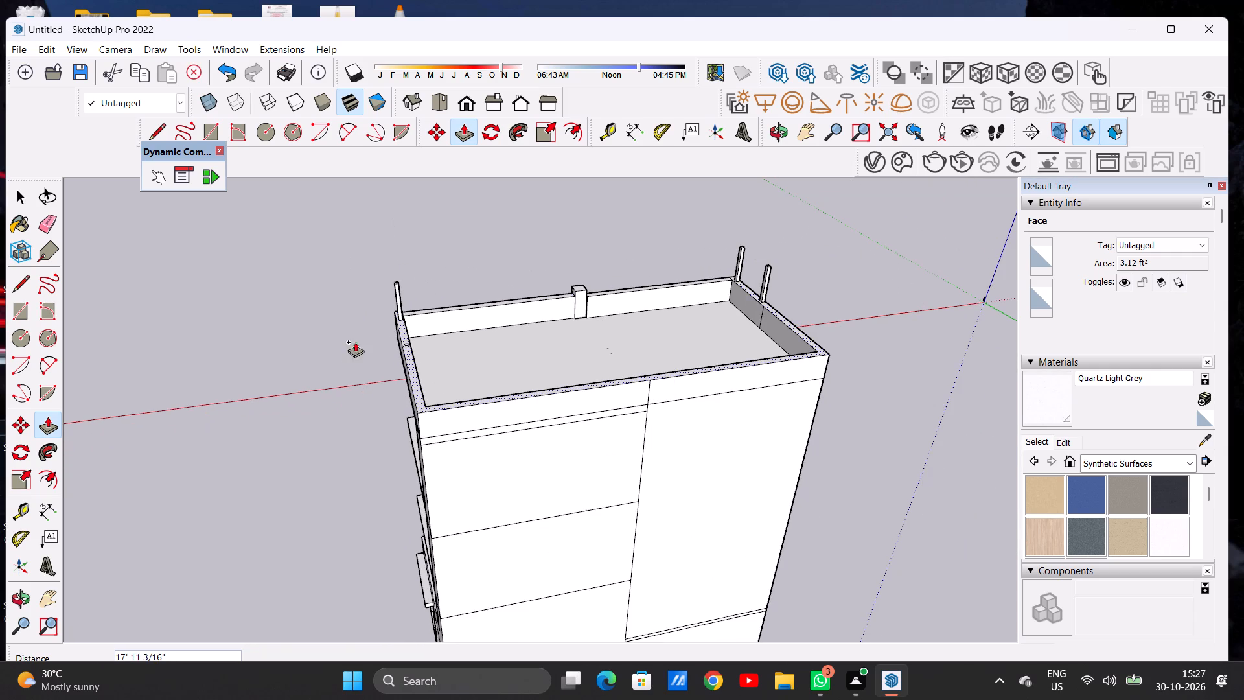
# Push/Pull the remaining rectangle on the balcony-side end parapet up level with the top of the front-corner post beside it.
pyautogui.scroll(1, 402, 341)
pyautogui.moveTo(388, 350); pyautogui.dragTo(635, 485, button='middle')
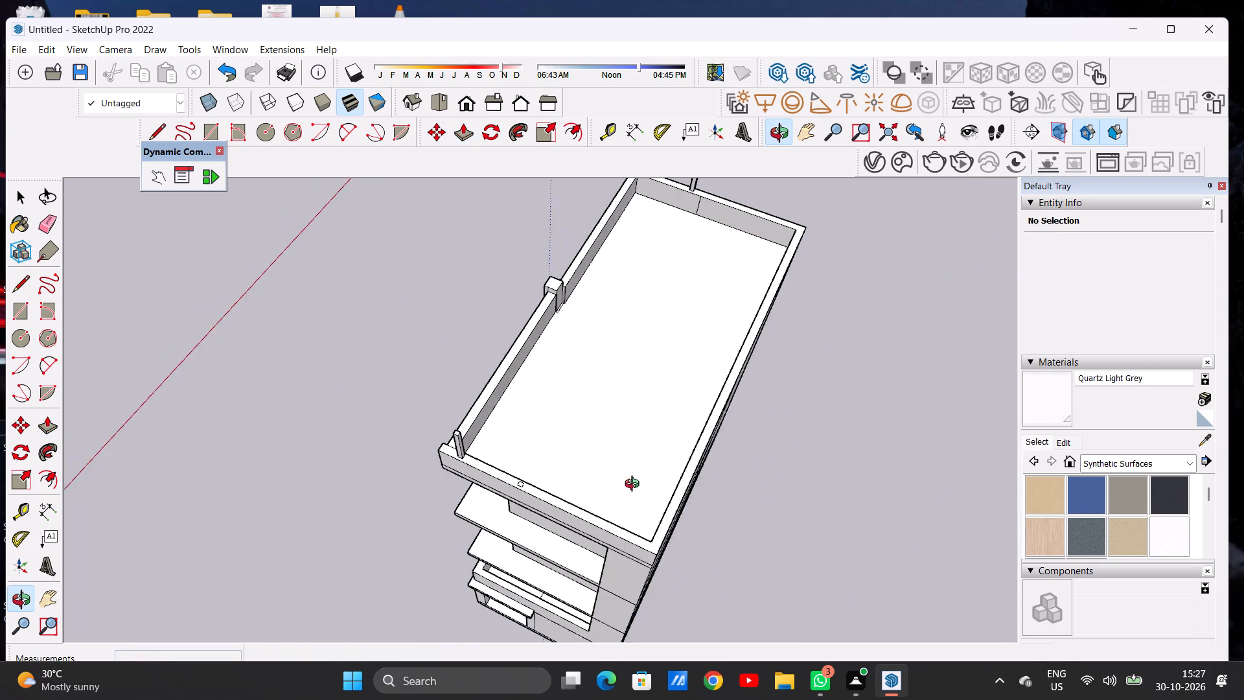
pyautogui.moveTo(635, 485); pyautogui.dragTo(663, 466, button='middle')
pyautogui.scroll(3, 522, 488)
pyautogui.scroll(-1, 522, 488)
pyautogui.scroll(18, 522, 488)
pyautogui.click(549, 482)
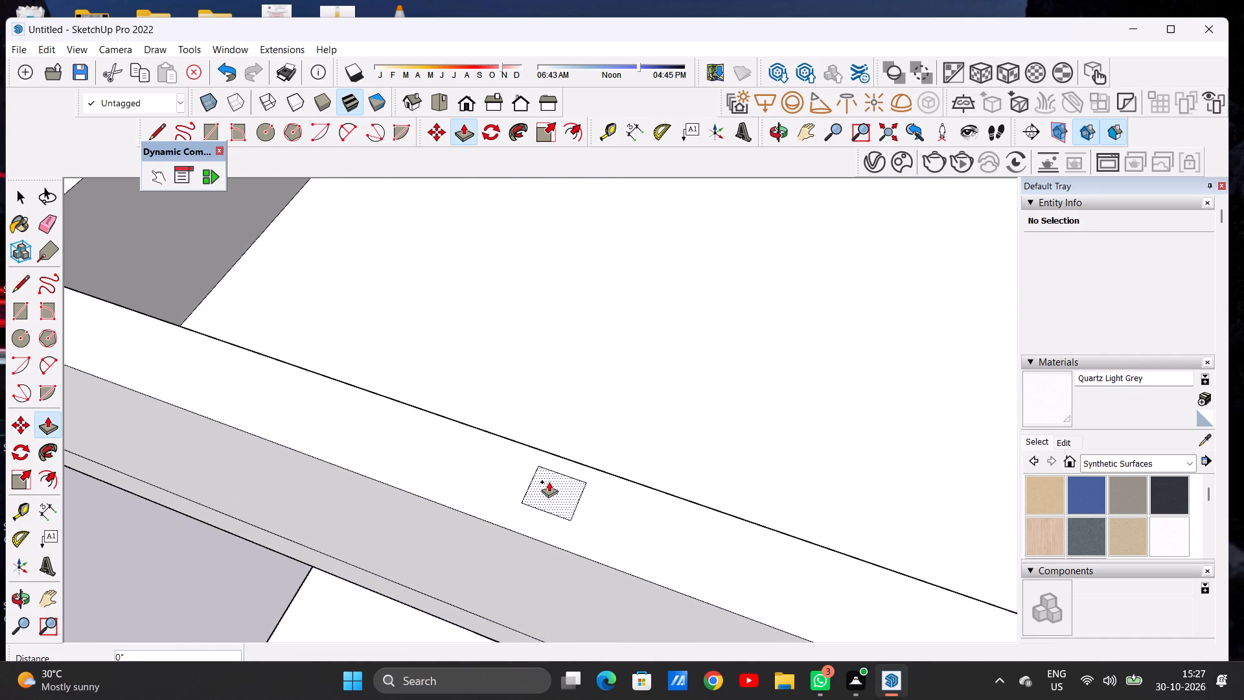
pyautogui.scroll(-17, 567, 424)
pyautogui.scroll(1, 567, 437)
pyautogui.scroll(-2, 567, 437)
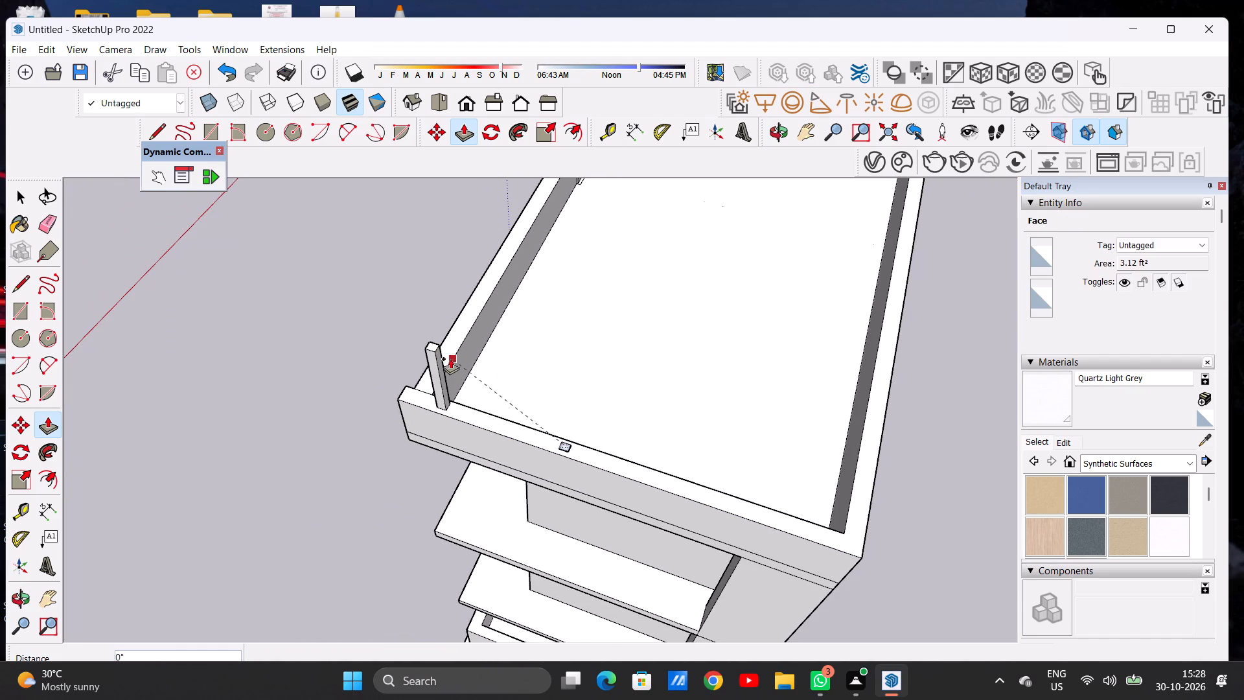
pyautogui.click(435, 350)
pyautogui.press('space')
# Draw a horizontal line about 1' 7 3/4" long near the top of the front post's inner face, on the end opposite the balconies.
pyautogui.scroll(-2, 486, 420)
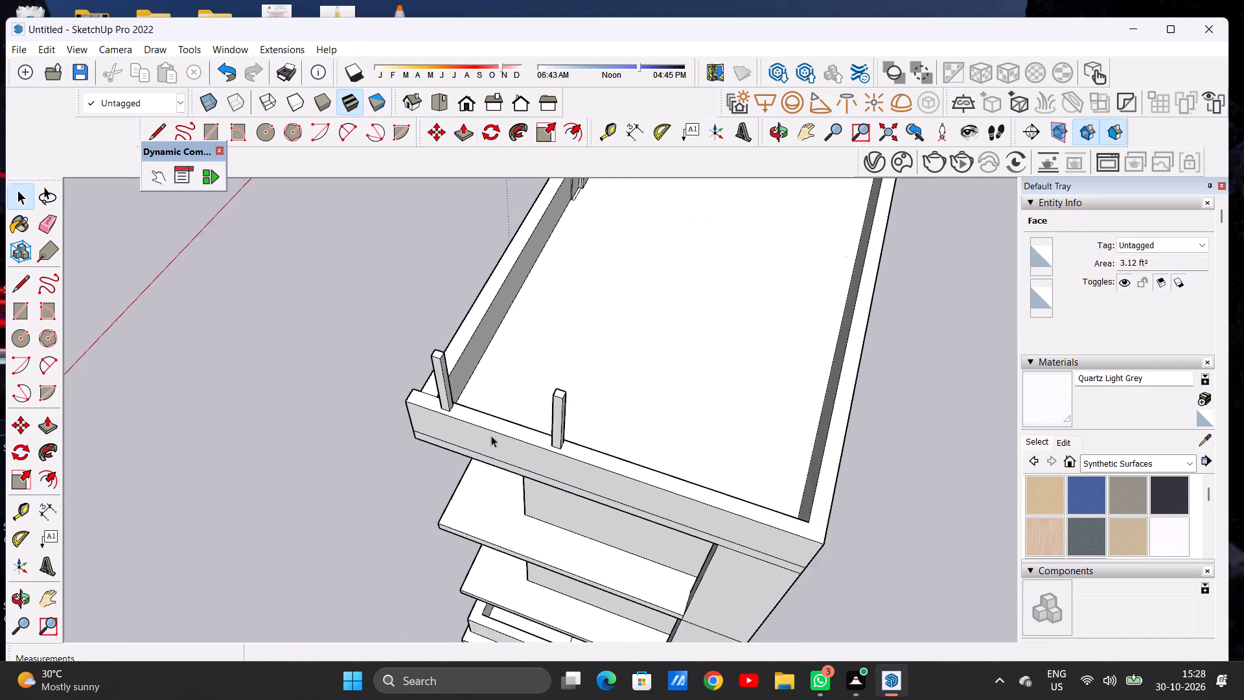
pyautogui.scroll(-13, 491, 436)
pyautogui.moveTo(466, 412); pyautogui.dragTo(783, 314, button='middle')
pyautogui.moveTo(535, 366); pyautogui.dragTo(835, 215, button='middle')
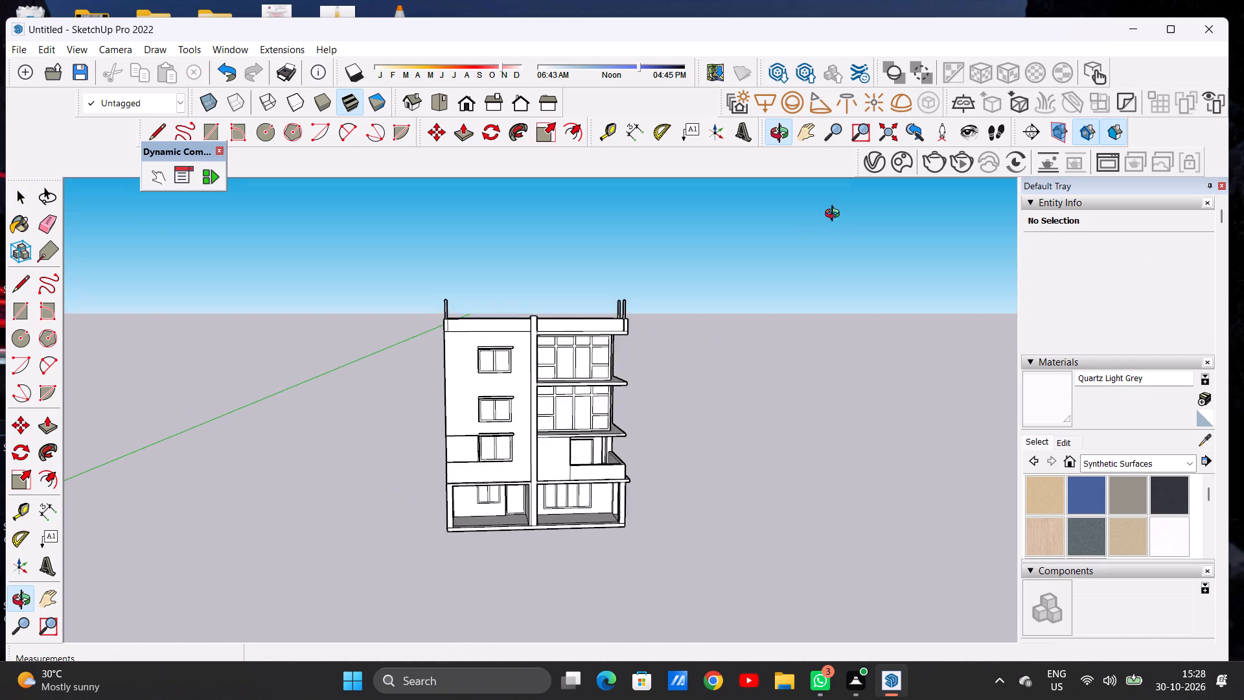
pyautogui.moveTo(835, 215); pyautogui.dragTo(797, 224, button='middle')
pyautogui.scroll(11, 490, 264)
pyautogui.moveTo(543, 331); pyautogui.dragTo(292, 390, button='middle')
pyautogui.scroll(8, 445, 312)
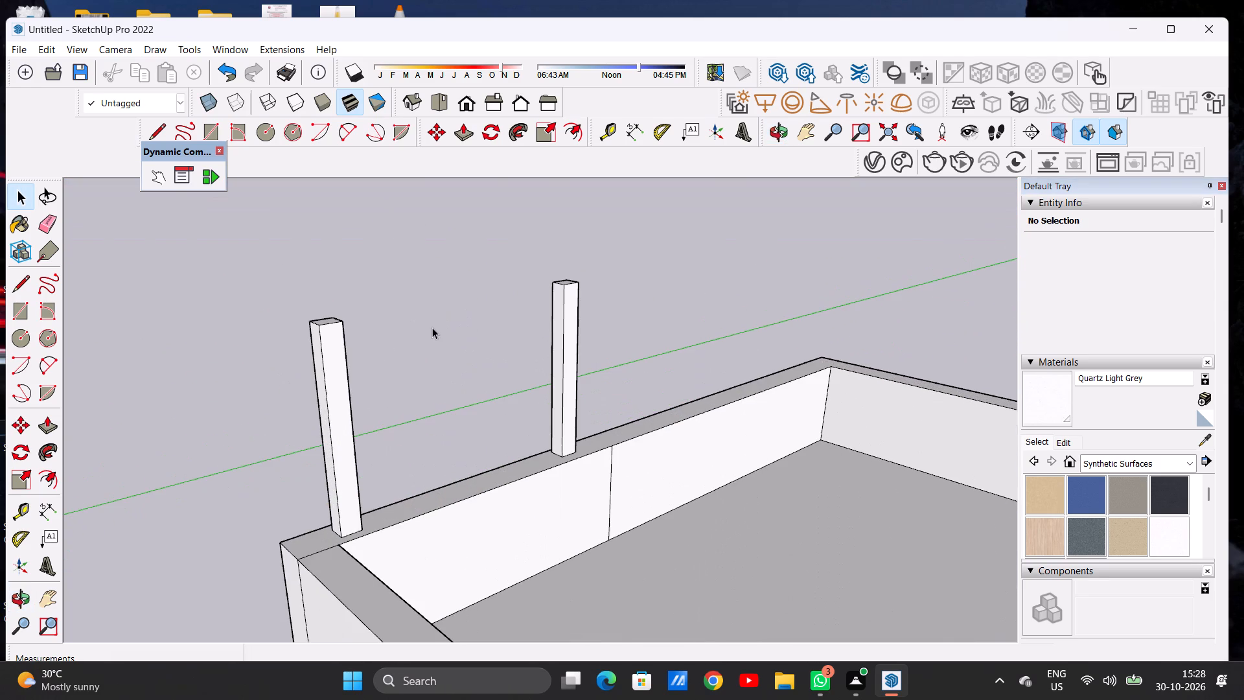
pyautogui.press('p')
pyautogui.moveTo(360, 330); pyautogui.dragTo(262, 377, button='middle')
pyautogui.press('space')
pyautogui.moveTo(450, 342); pyautogui.dragTo(260, 347, button='middle')
pyautogui.press('l')
pyautogui.scroll(7, 314, 287)
pyautogui.scroll(4, 405, 258)
pyautogui.scroll(-10, 376, 273)
pyautogui.moveTo(355, 305); pyautogui.dragTo(338, 286, button='middle')
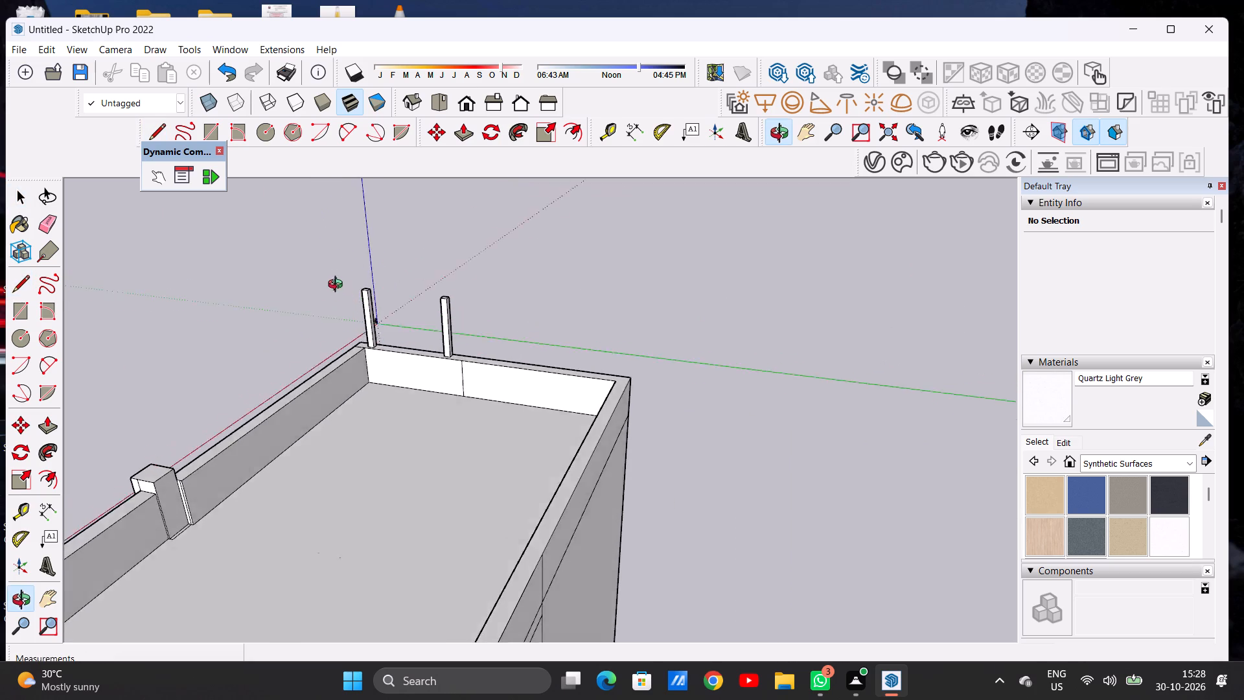
pyautogui.moveTo(338, 286); pyautogui.dragTo(336, 281, button='middle')
pyautogui.scroll(6, 378, 283)
pyautogui.scroll(-1, 371, 302)
pyautogui.scroll(13, 368, 306)
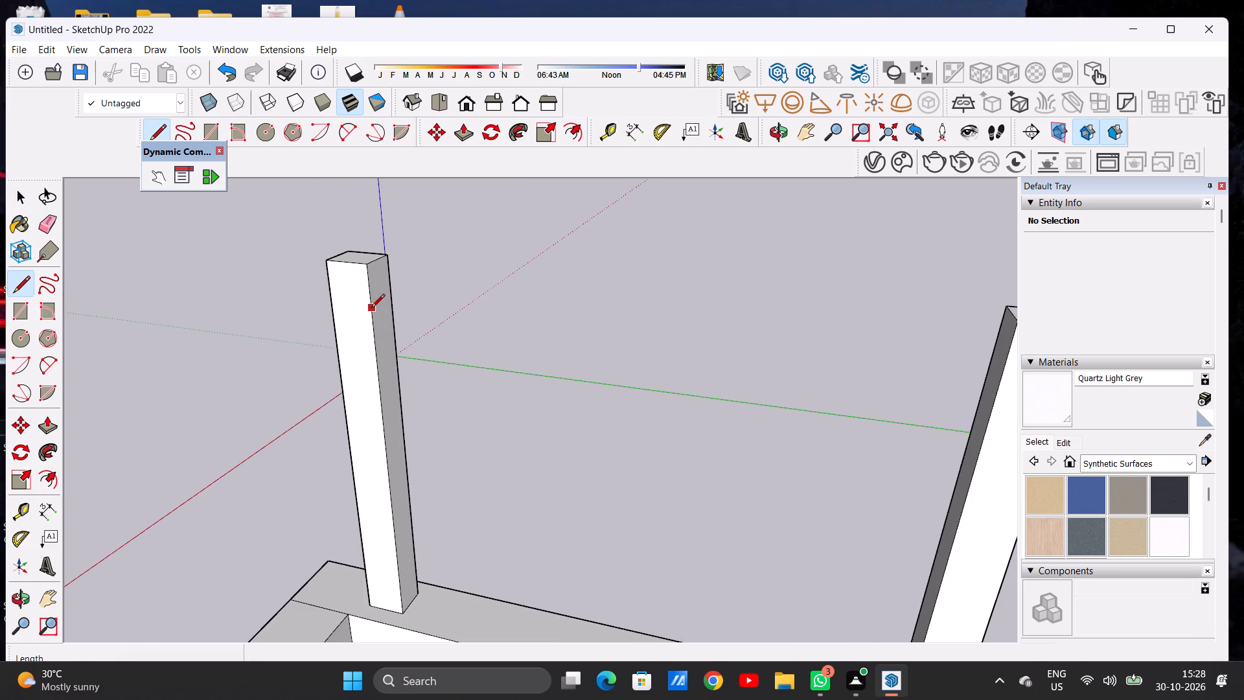
pyautogui.click(371, 312)
pyautogui.scroll(7, 391, 301)
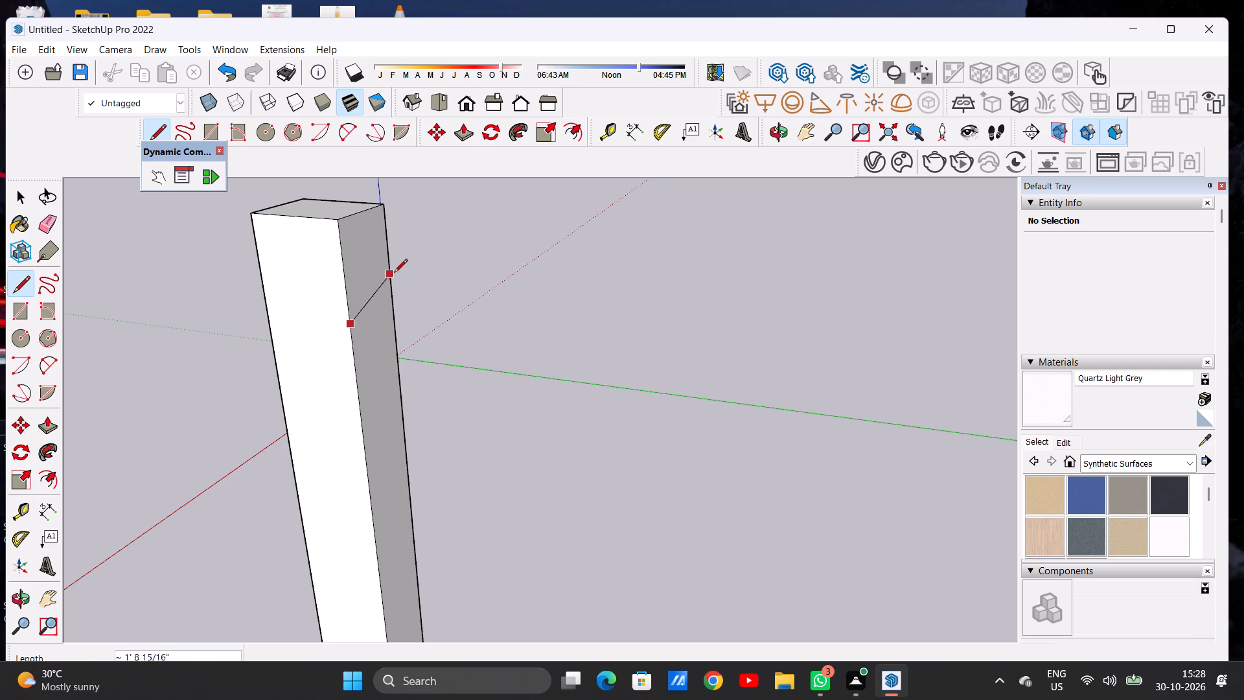
pyautogui.click(396, 298)
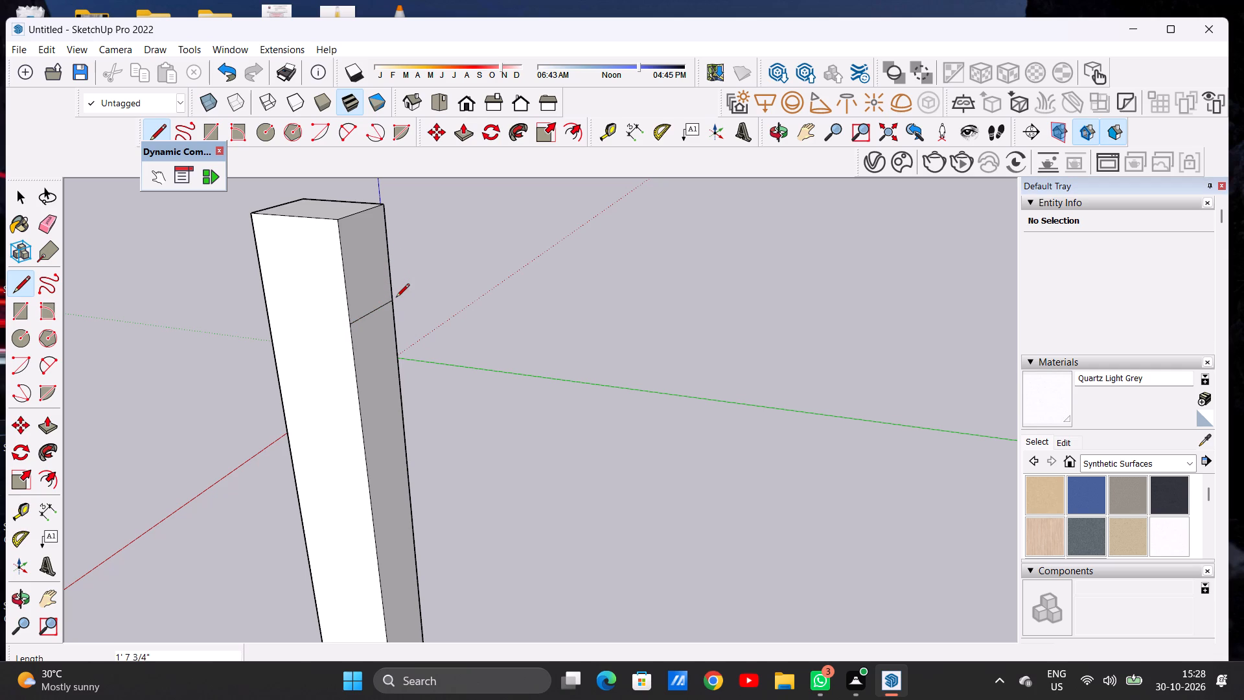
# Push/Pull the face above the line across to the second post, forming a crossbar between the two post tops.
pyautogui.press('p')
pyautogui.click(374, 275)
pyautogui.scroll(-10, 462, 298)
pyautogui.scroll(1, 493, 285)
pyautogui.scroll(-5, 494, 285)
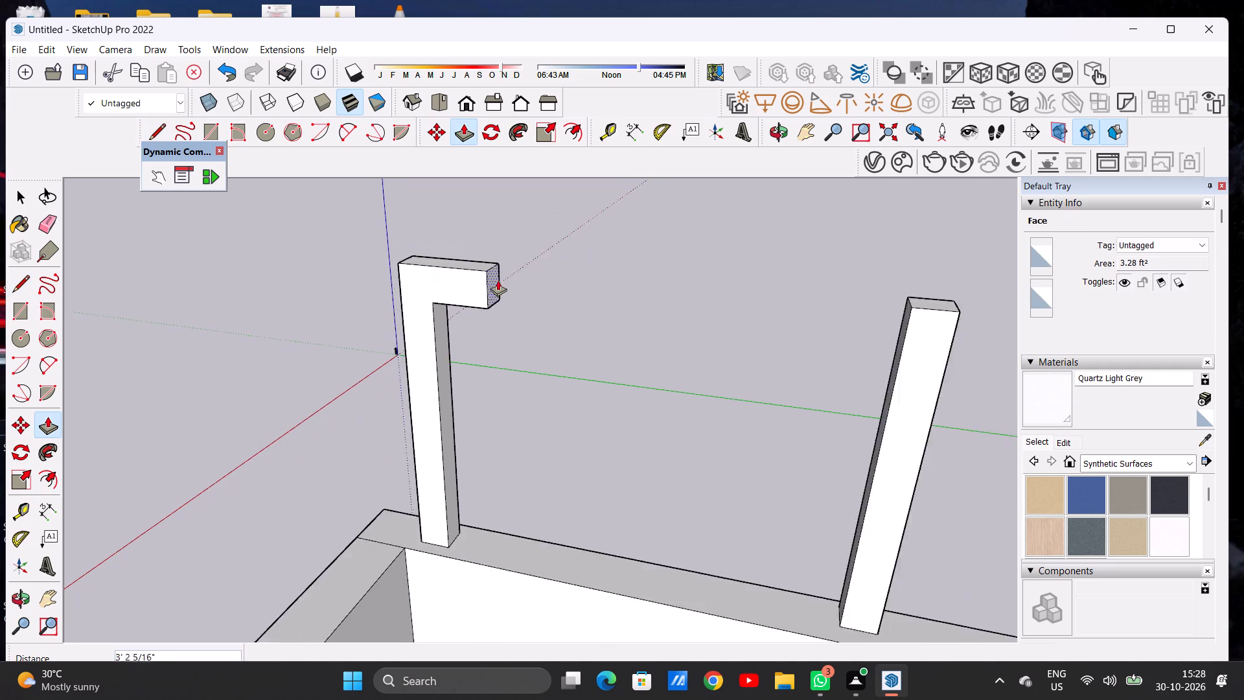
pyautogui.scroll(-4, 498, 280)
pyautogui.scroll(3, 708, 294)
pyautogui.scroll(-1, 705, 294)
pyautogui.scroll(17, 705, 294)
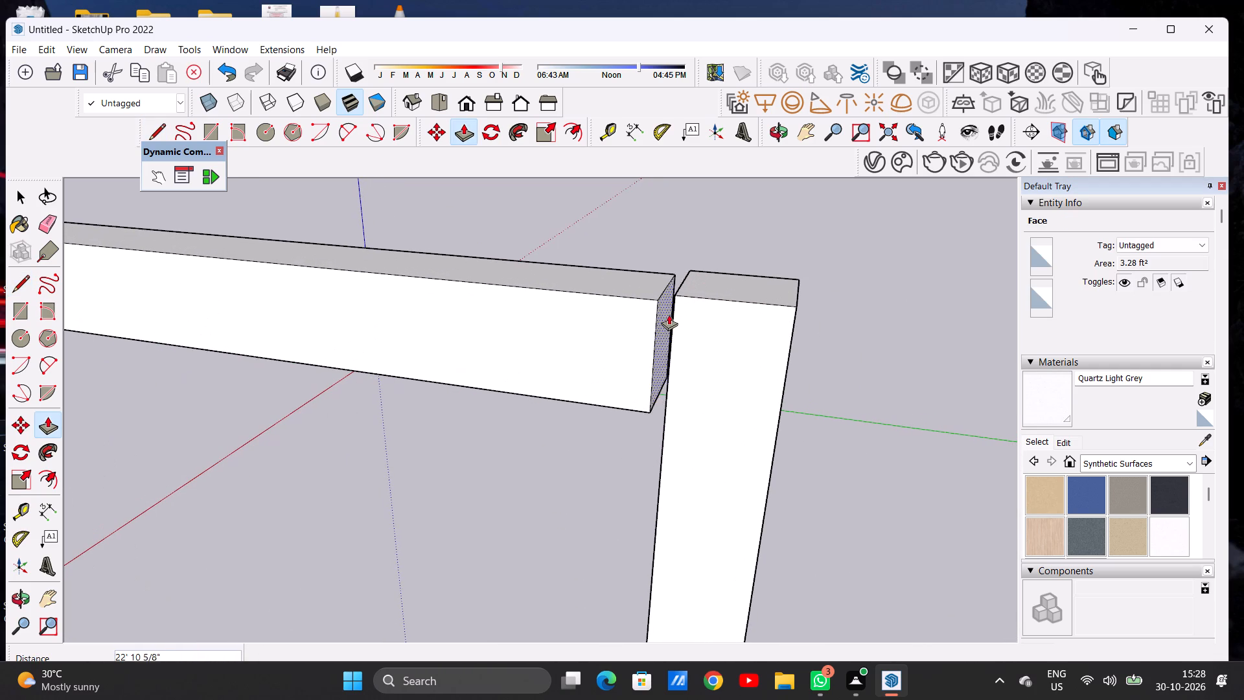
pyautogui.click(673, 296)
pyautogui.press('space')
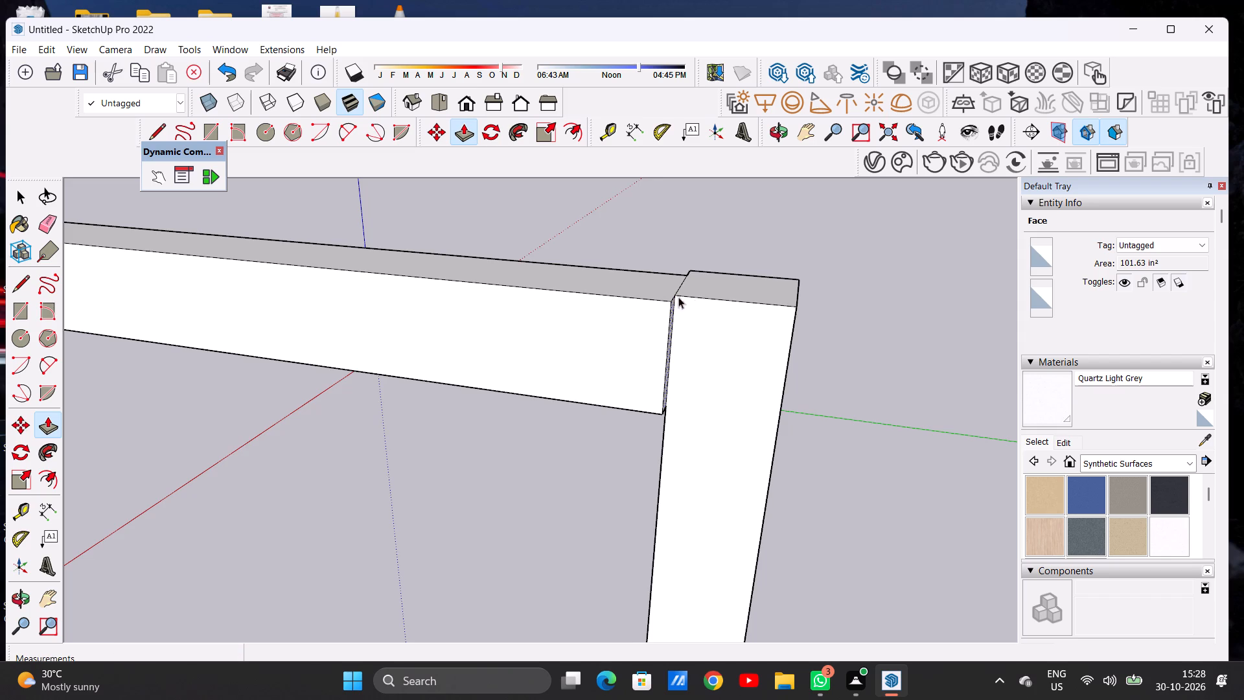
# Examine the crossbar's joint with the second post and the posts on both end parapets from several sides.
pyautogui.moveTo(695, 312); pyautogui.dragTo(478, 329, button='middle')
pyautogui.scroll(-7, 601, 318)
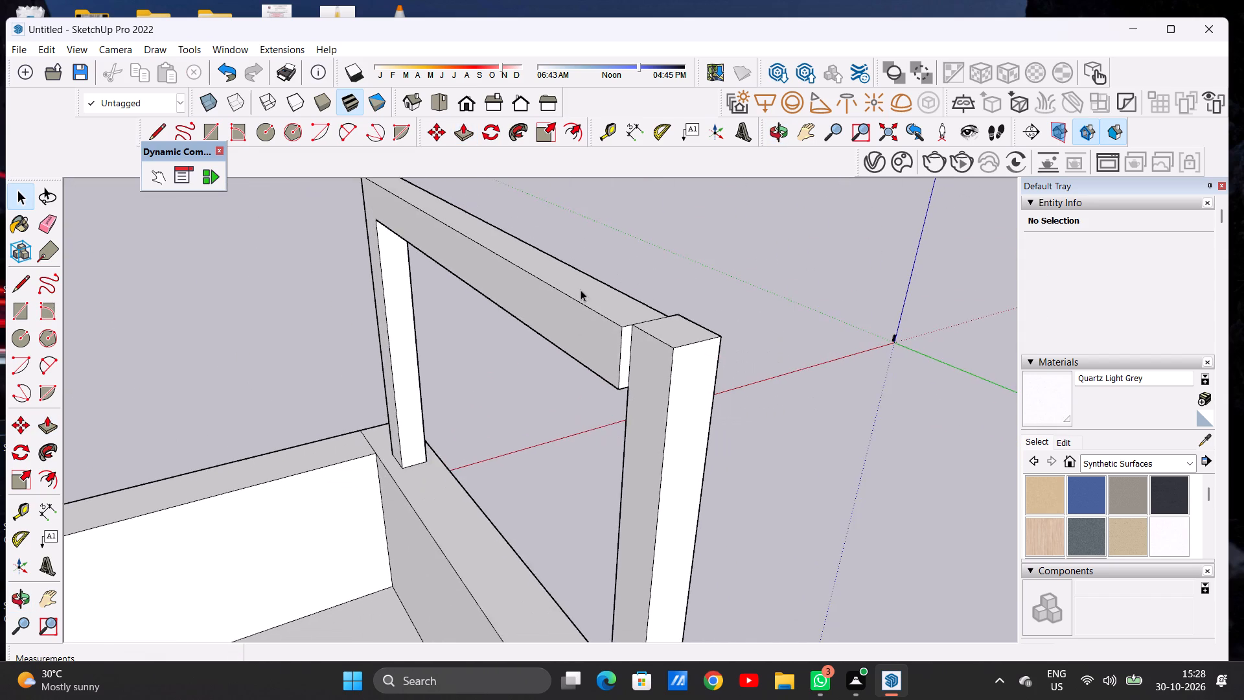
pyautogui.scroll(-9, 581, 286)
pyautogui.moveTo(600, 299); pyautogui.dragTo(386, 297, button='middle')
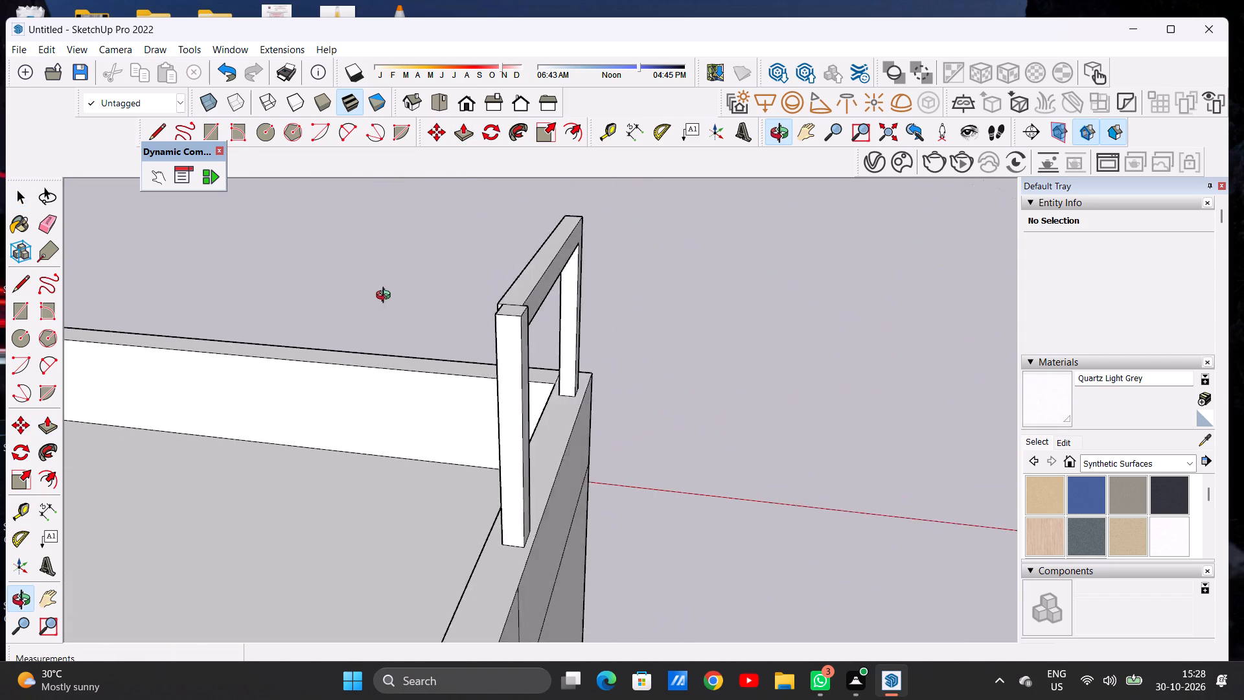
pyautogui.moveTo(386, 297); pyautogui.dragTo(852, 272, button='middle')
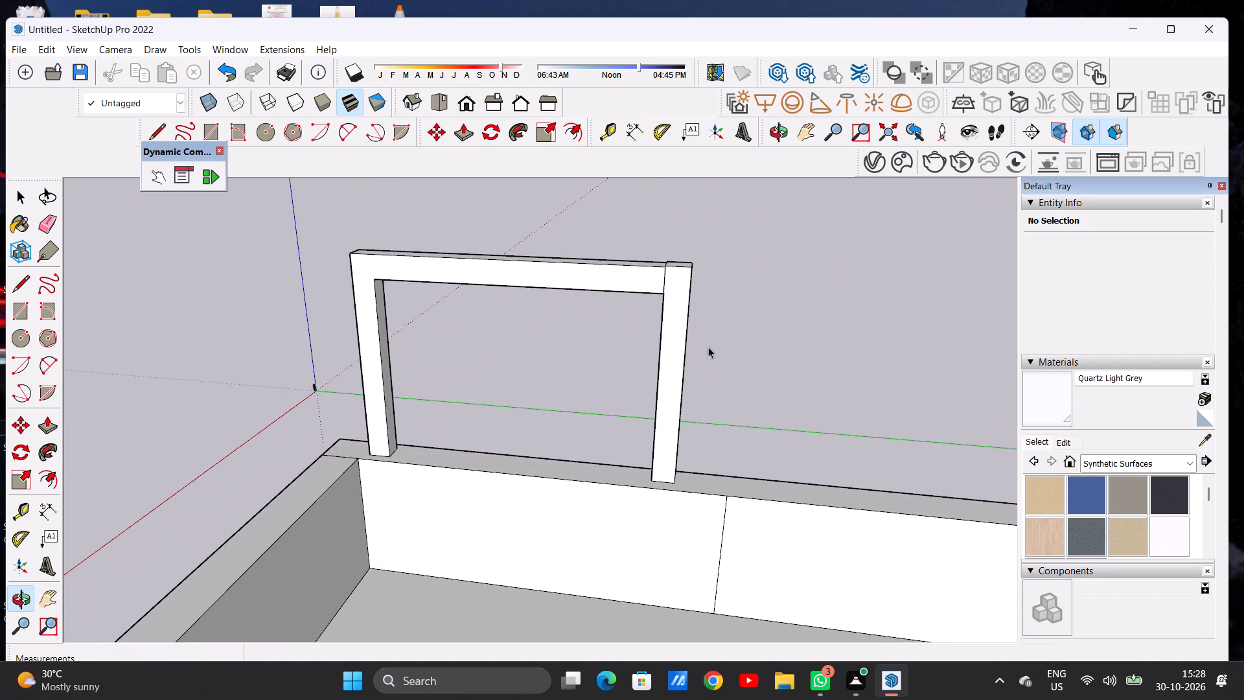
pyautogui.moveTo(665, 377); pyautogui.dragTo(752, 314, button='middle')
pyautogui.scroll(-6, 676, 309)
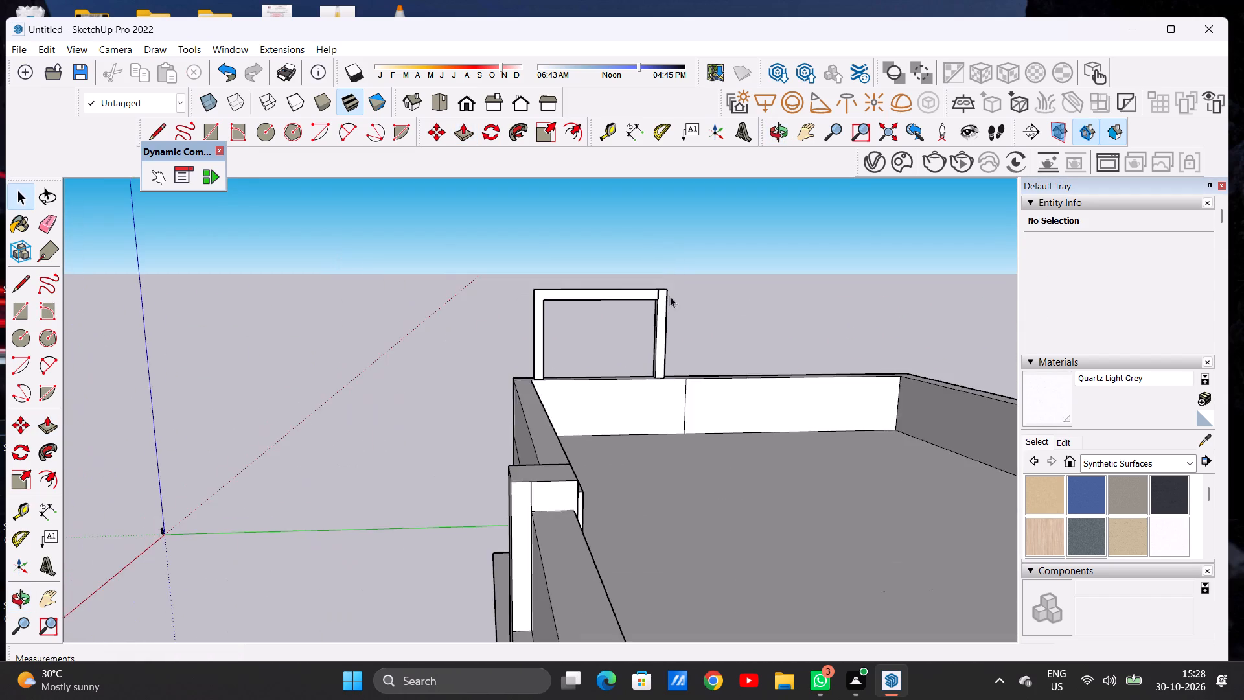
pyautogui.moveTo(672, 289); pyautogui.dragTo(634, 354, button='middle')
pyautogui.scroll(3, 709, 261)
pyautogui.scroll(-1, 709, 260)
pyautogui.scroll(2, 709, 260)
pyautogui.scroll(-2, 693, 276)
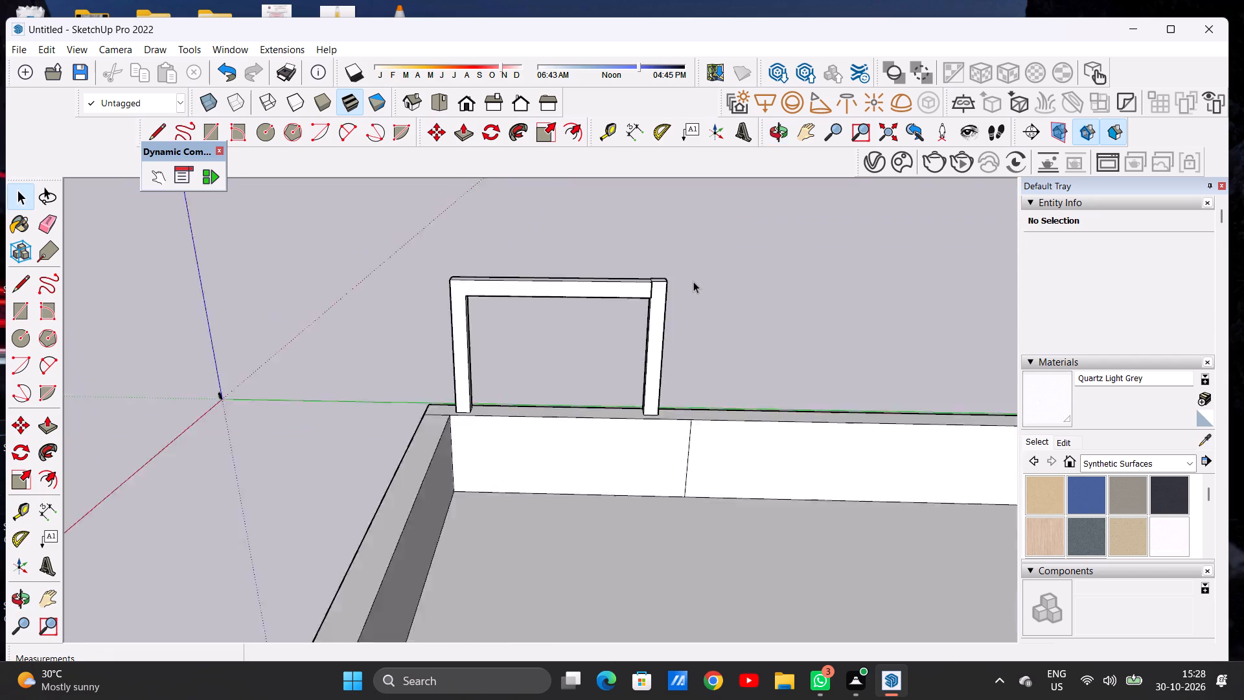
pyautogui.scroll(-2, 693, 281)
pyautogui.moveTo(691, 297); pyautogui.dragTo(393, 321, button='middle')
pyautogui.moveTo(729, 327); pyautogui.dragTo(391, 322, button='middle')
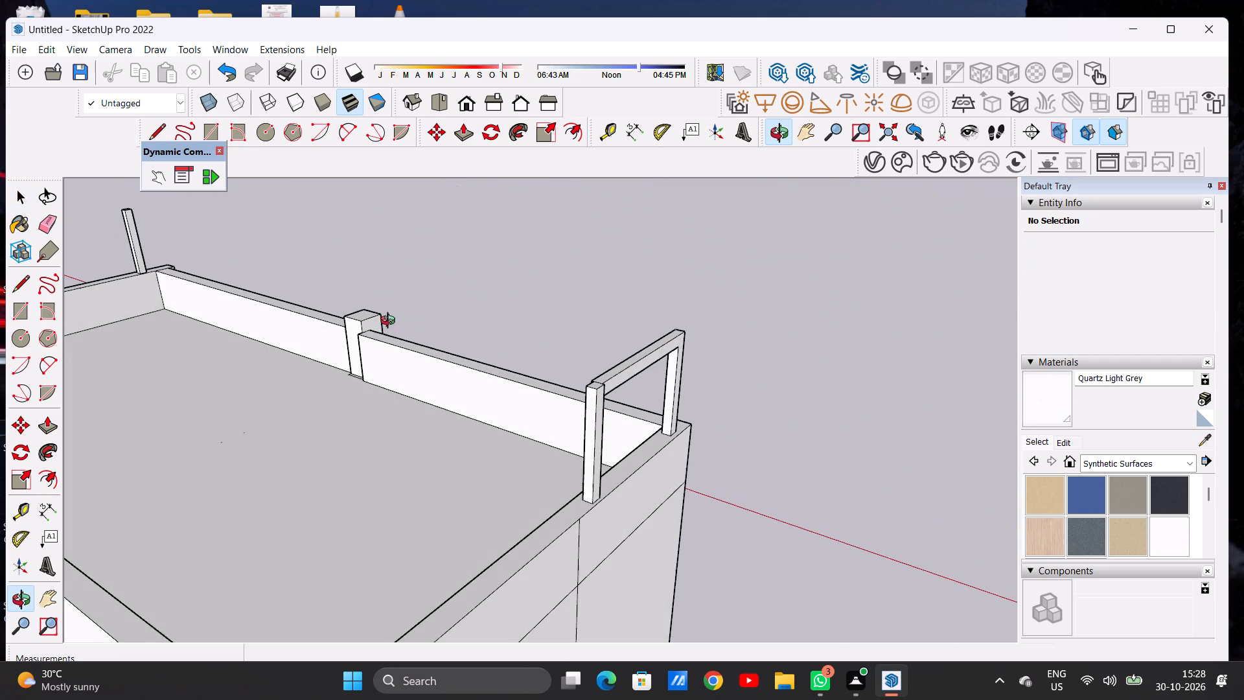
pyautogui.moveTo(391, 322); pyautogui.dragTo(390, 322, button='middle')
pyautogui.moveTo(648, 384); pyautogui.dragTo(509, 373, button='middle')
pyautogui.scroll(-4, 589, 390)
pyautogui.moveTo(529, 411); pyautogui.dragTo(513, 410, button='middle')
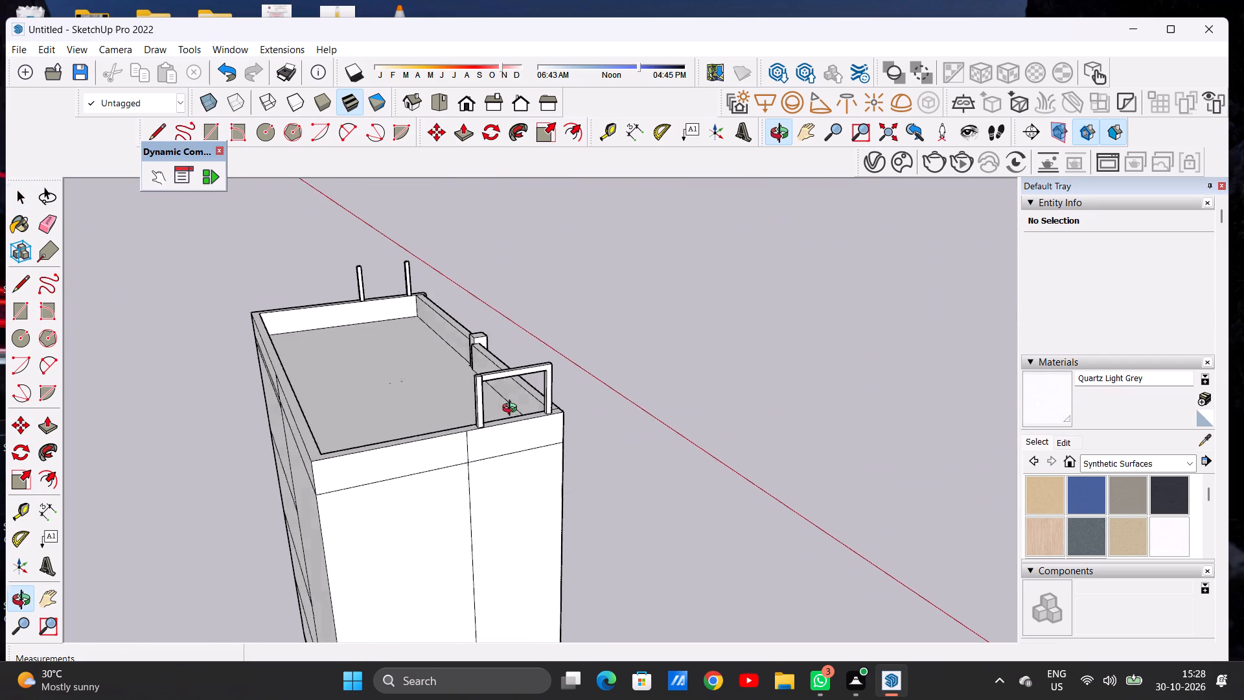
pyautogui.moveTo(513, 410); pyautogui.dragTo(442, 419, button='middle')
pyautogui.scroll(4, 408, 393)
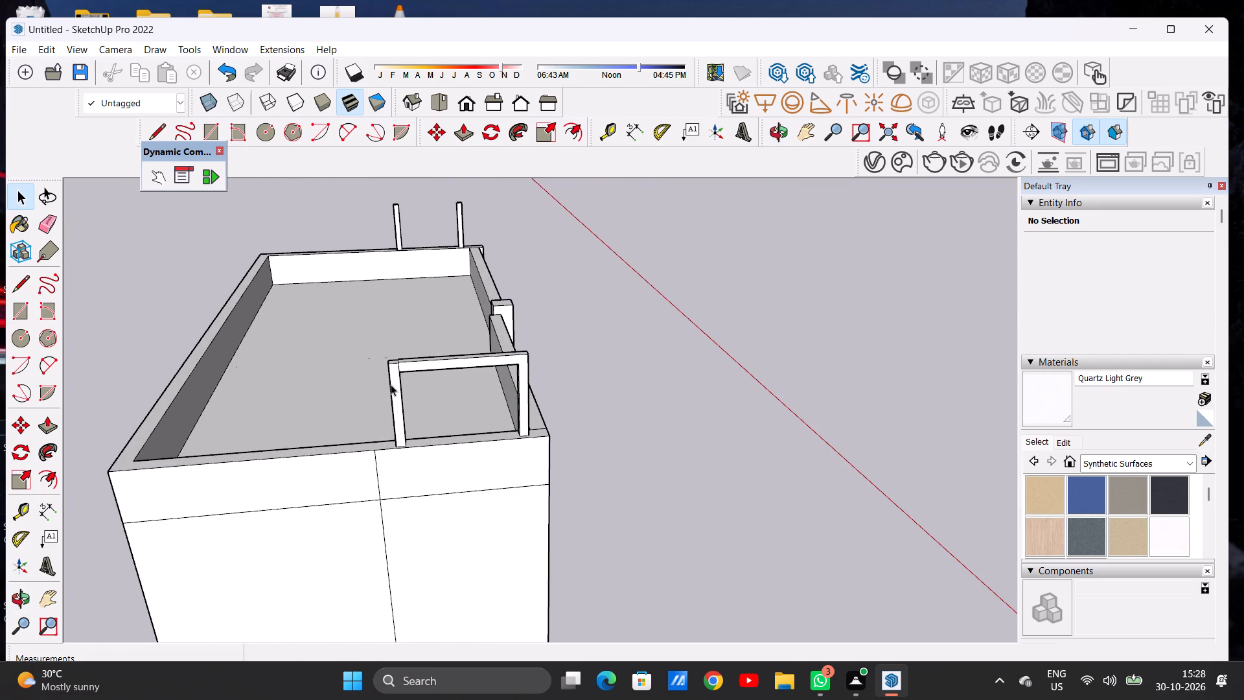
# Push/Pull the second post's outward face in 4 1/4", flush with the crossbar's outer face.
pyautogui.press('p')
pyautogui.scroll(20, 398, 361)
pyautogui.scroll(5, 398, 361)
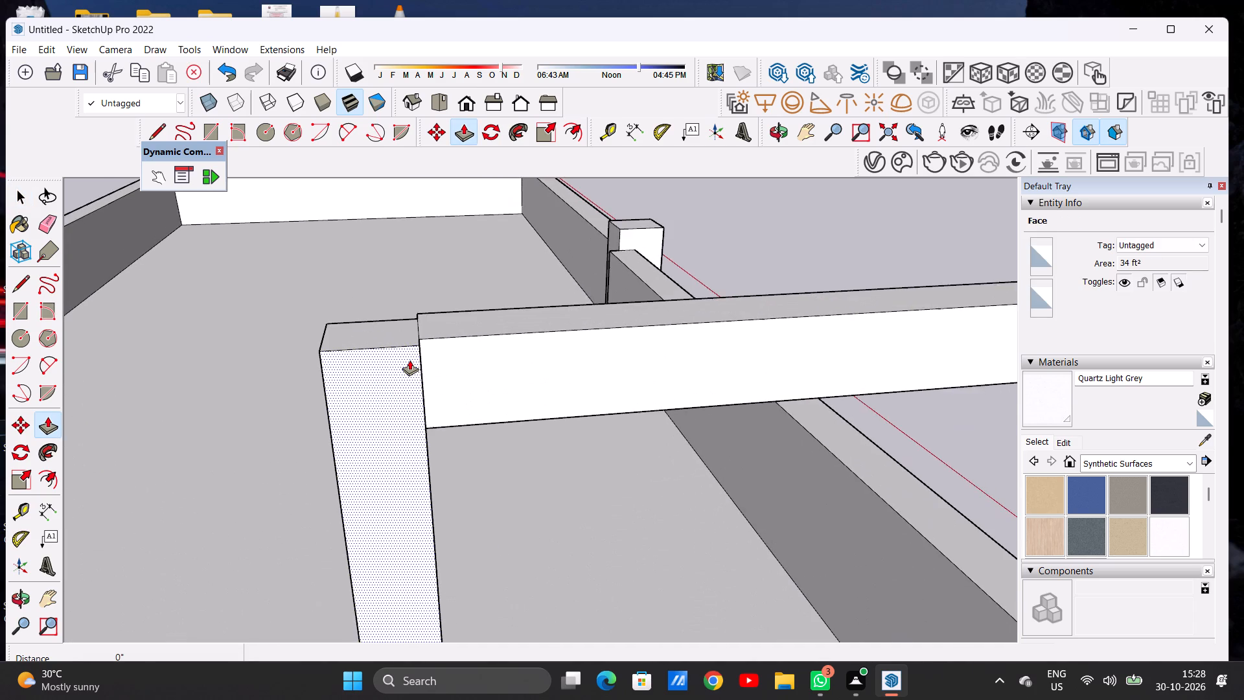
pyautogui.scroll(3, 409, 360)
pyautogui.moveTo(416, 354); pyautogui.dragTo(324, 436, button='middle')
pyautogui.scroll(3, 365, 384)
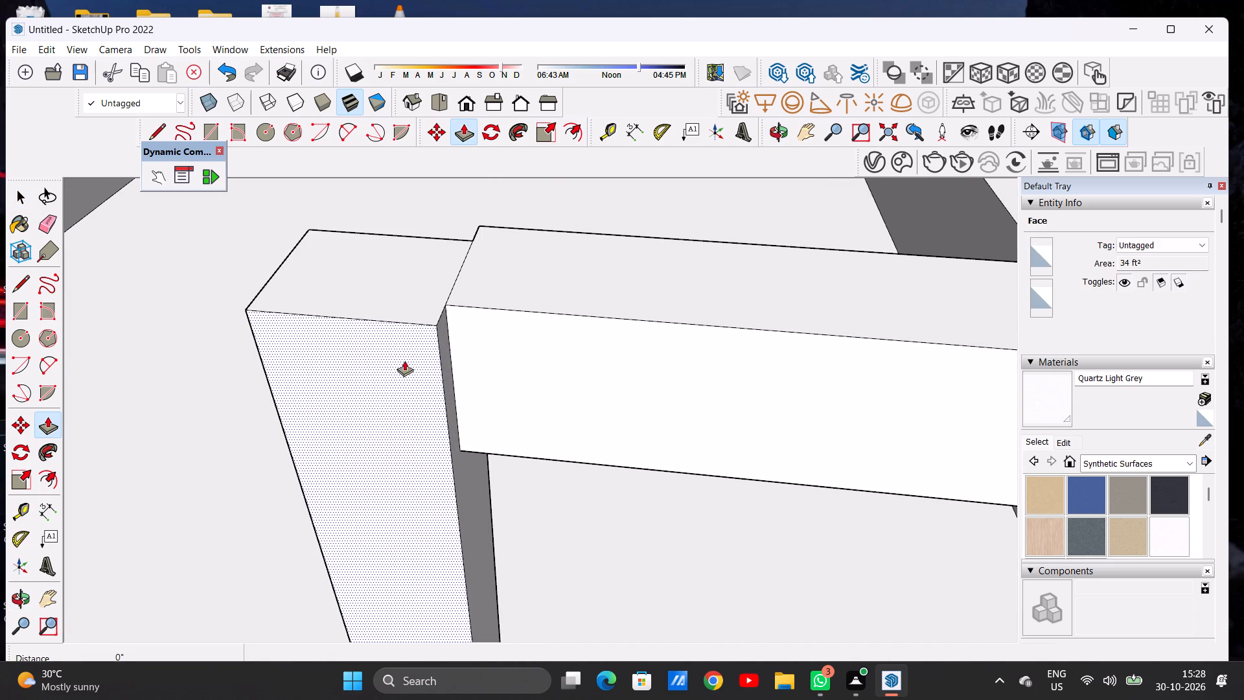
pyautogui.click(412, 351)
pyautogui.click(443, 305)
# Push/Pull the crossbar's exposed end face 1' 10 3/4" along the roof side of the second post, out to the post's far side.
pyautogui.scroll(-3, 434, 361)
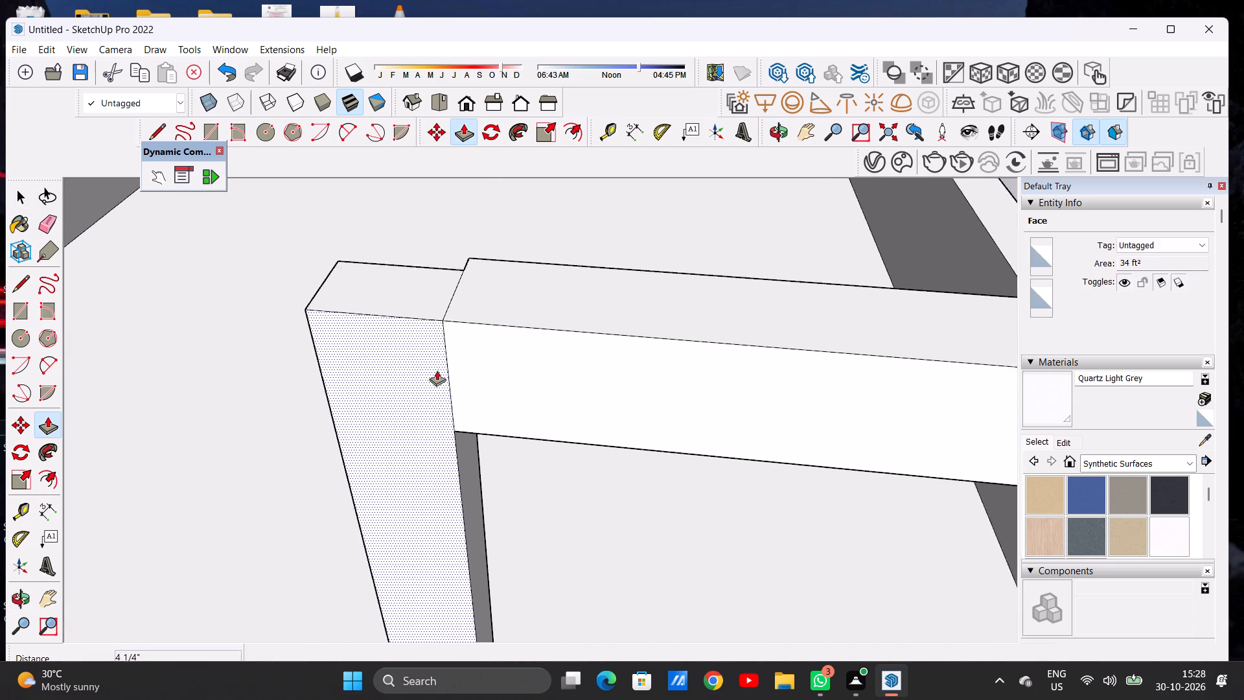
pyautogui.scroll(-12, 437, 370)
pyautogui.moveTo(398, 393); pyautogui.dragTo(538, 364, button='middle')
pyautogui.scroll(-4, 426, 382)
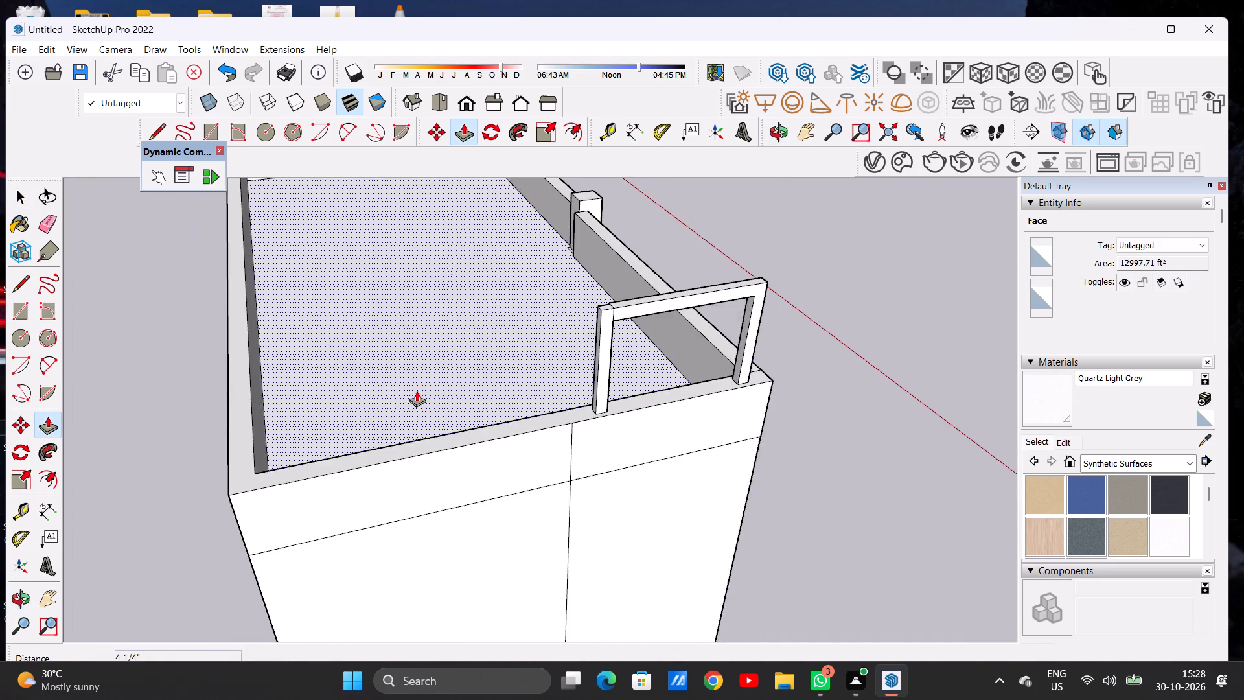
pyautogui.scroll(-11, 417, 391)
pyautogui.moveTo(431, 391); pyautogui.dragTo(777, 369, button='middle')
pyautogui.moveTo(559, 366); pyautogui.dragTo(724, 351, button='middle')
pyautogui.scroll(-5, 517, 355)
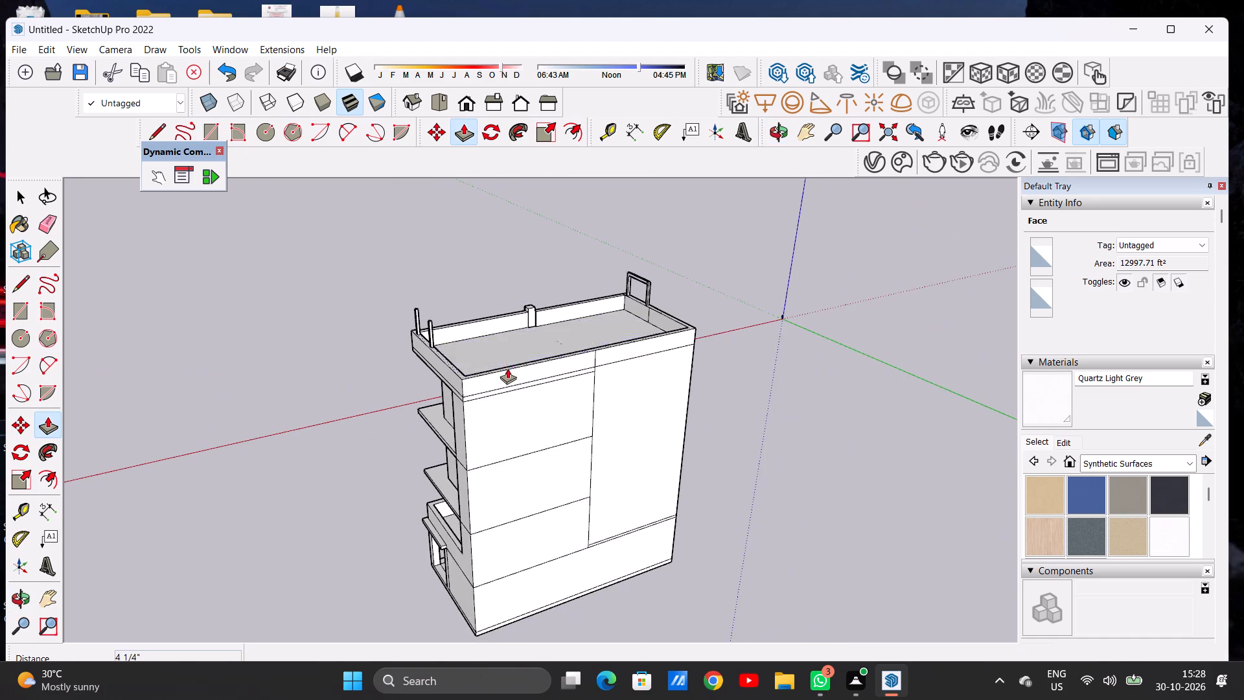
pyautogui.scroll(7, 671, 267)
pyautogui.scroll(-1, 658, 281)
pyautogui.scroll(2, 616, 298)
pyautogui.scroll(-2, 616, 298)
pyautogui.scroll(11, 616, 298)
pyautogui.scroll(-2, 597, 331)
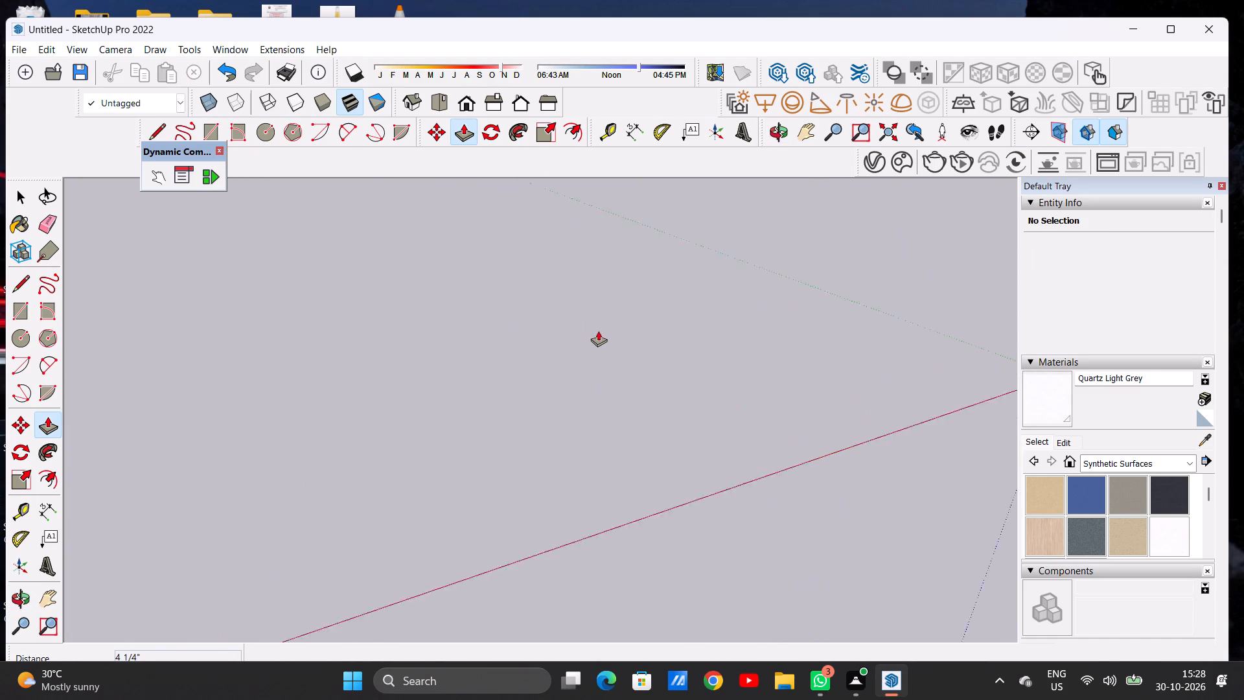
pyautogui.scroll(-6, 598, 331)
pyautogui.moveTo(601, 373); pyautogui.dragTo(629, 339, button='middle')
pyautogui.scroll(11, 671, 378)
pyautogui.scroll(-1, 652, 370)
pyautogui.scroll(1, 652, 370)
pyautogui.scroll(-1, 652, 370)
pyautogui.scroll(3, 652, 370)
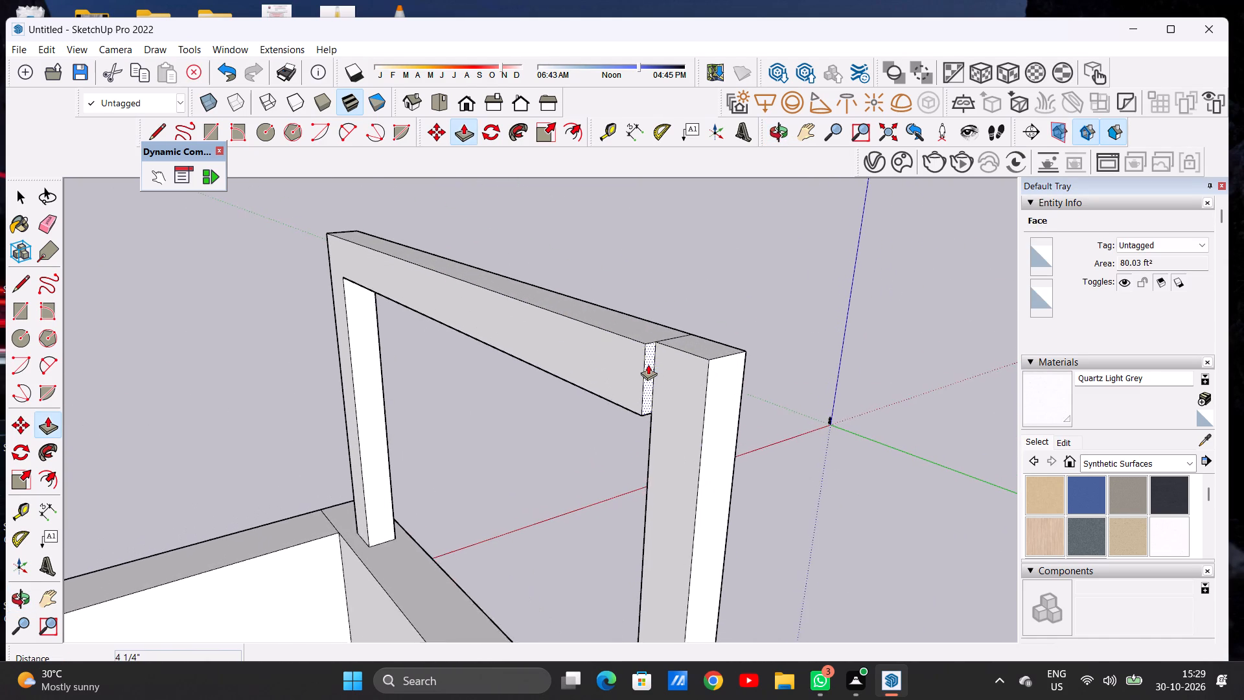
pyautogui.scroll(4, 648, 364)
pyautogui.click(654, 335)
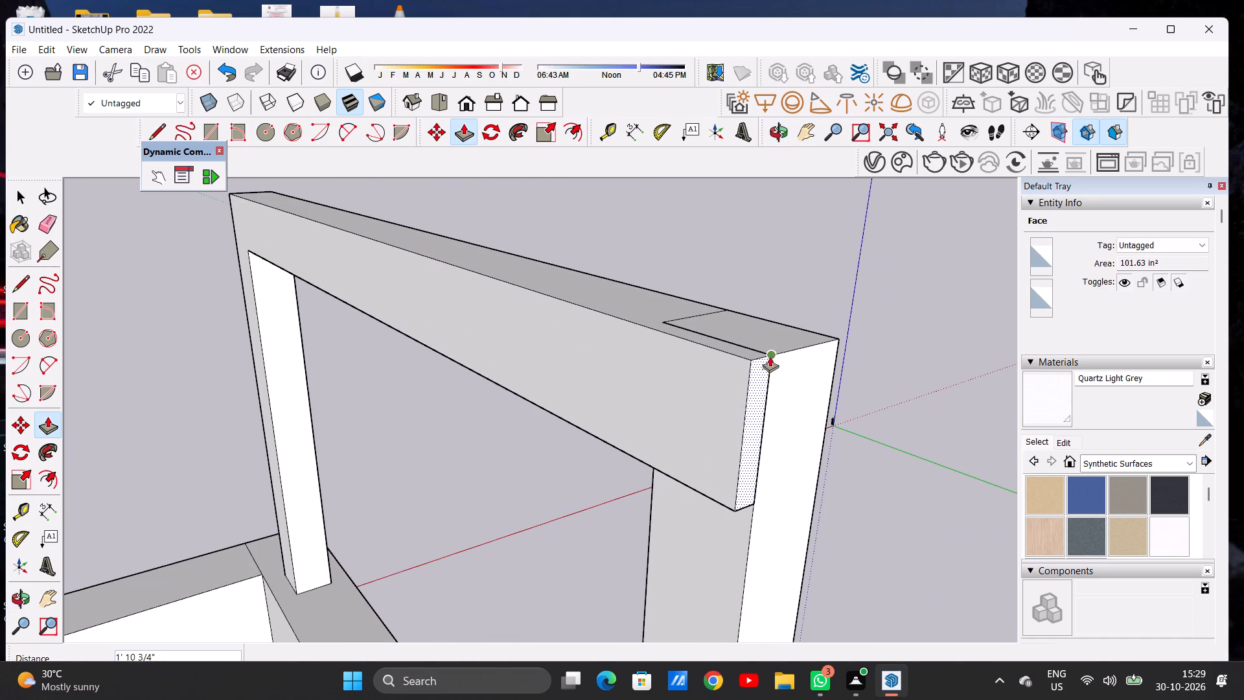
pyautogui.click(774, 357)
pyautogui.press('space')
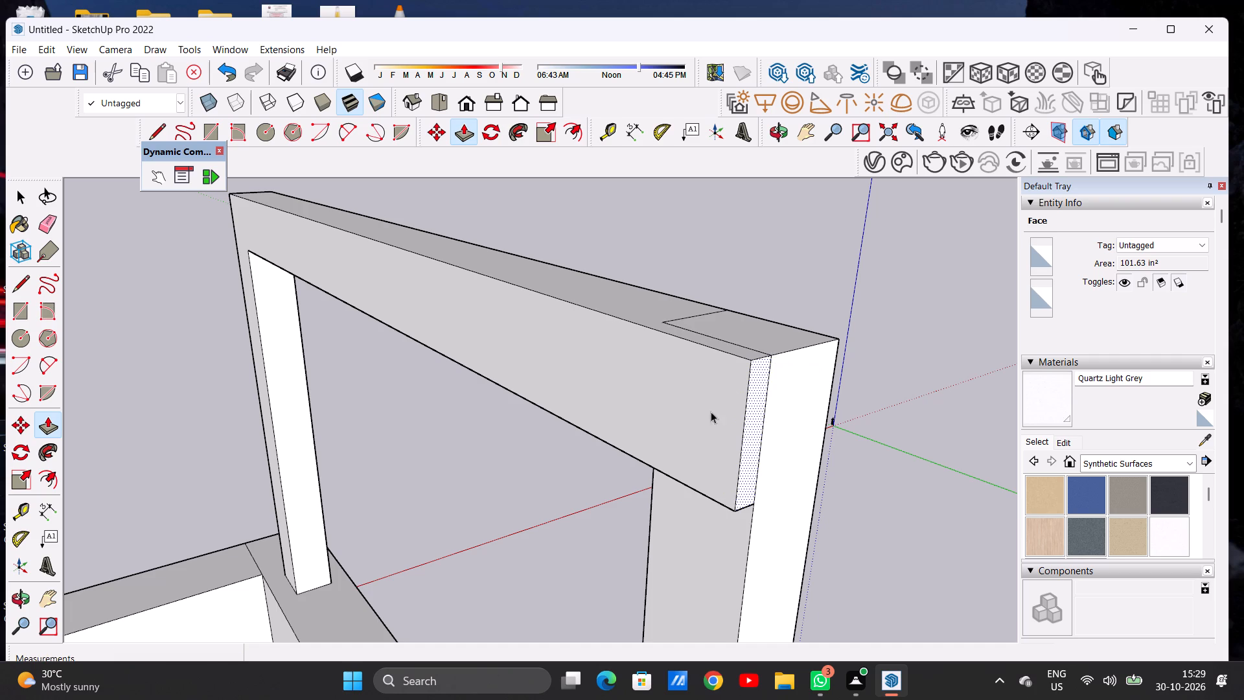
# Draw a guide line about 23' 1" long on the parapet top, from the corner post's roof-side base corner to the second post.
pyautogui.scroll(-12, 682, 440)
pyautogui.scroll(-8, 656, 391)
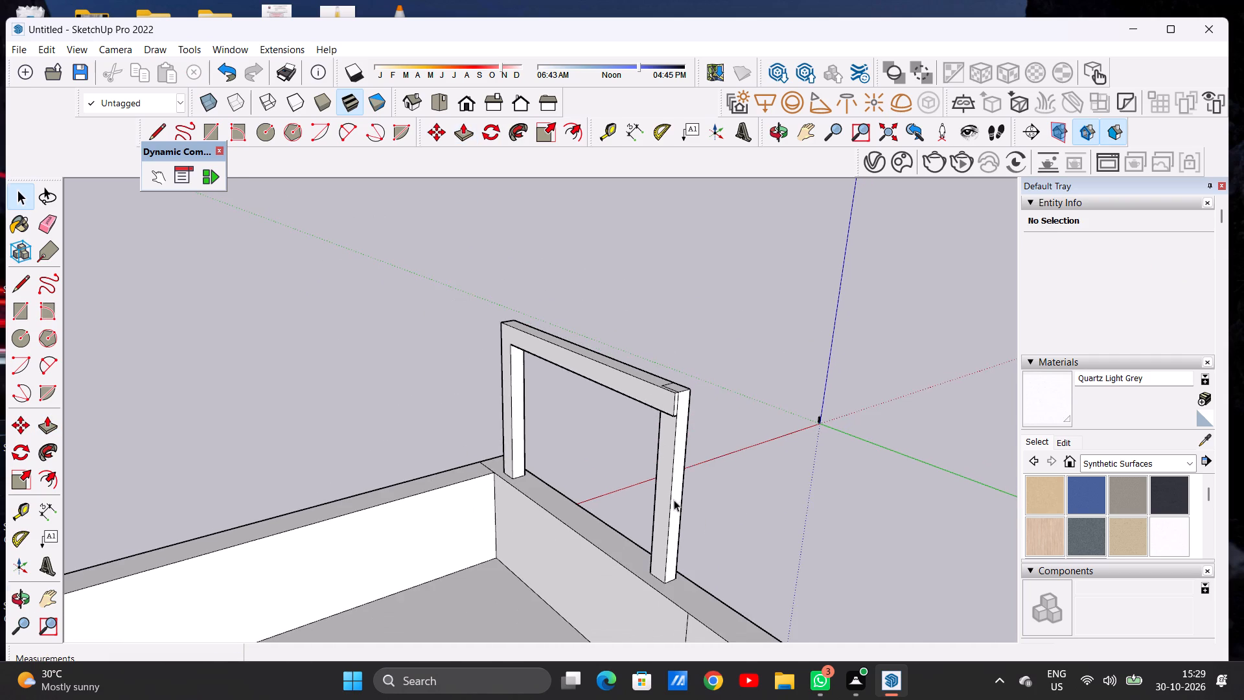
pyautogui.moveTo(674, 500); pyautogui.dragTo(684, 471, button='middle')
pyautogui.moveTo(656, 526); pyautogui.dragTo(795, 541, button='middle')
pyautogui.scroll(-5, 610, 528)
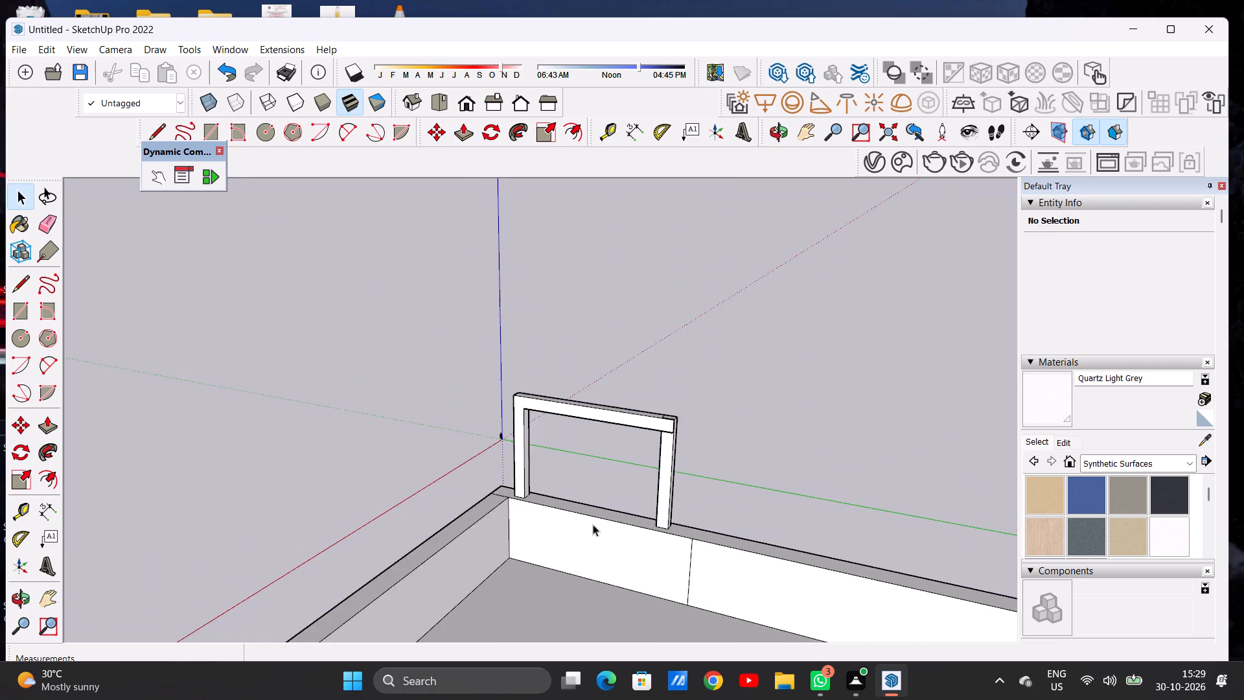
pyautogui.moveTo(587, 535); pyautogui.dragTo(676, 625, button='middle')
pyautogui.scroll(10, 601, 518)
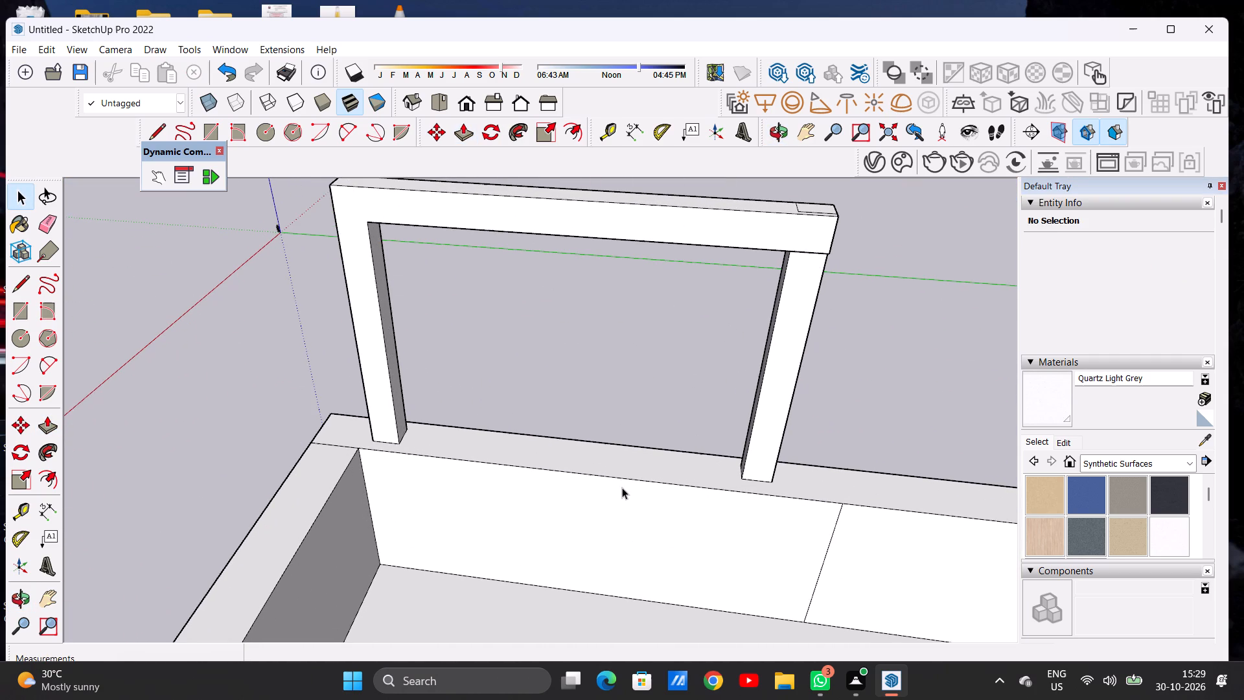
pyautogui.press('l')
pyautogui.scroll(4, 616, 476)
pyautogui.click(297, 430)
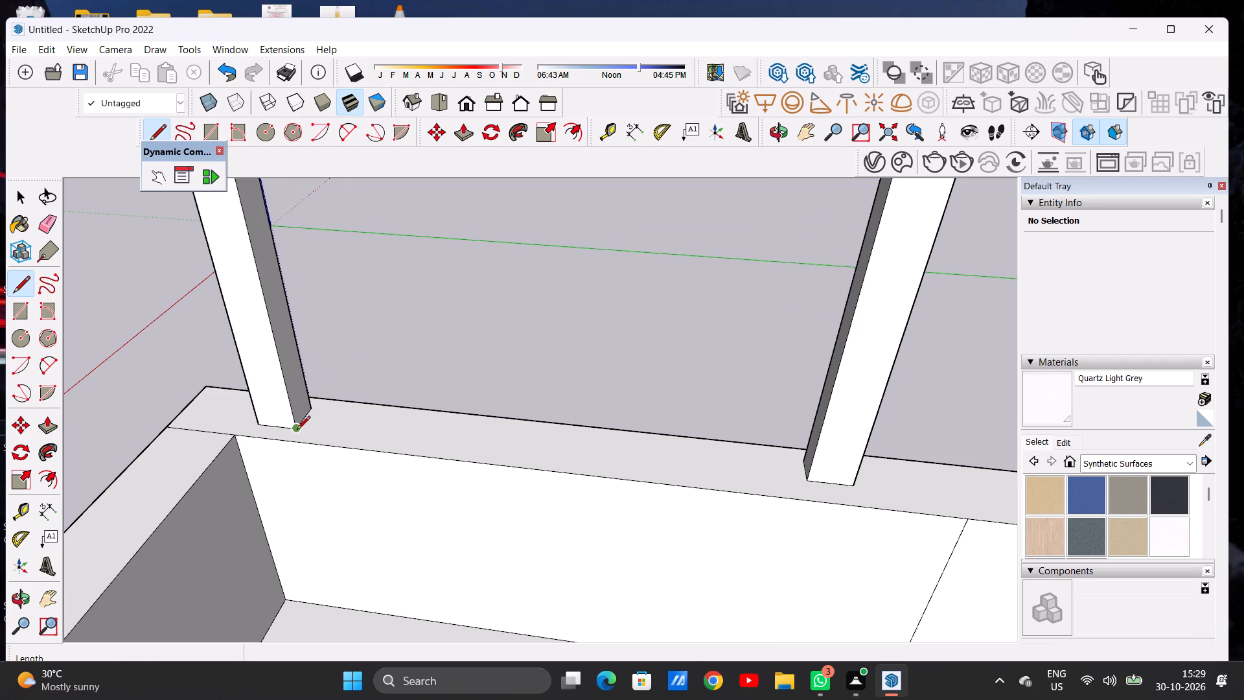
pyautogui.click(807, 493)
pyautogui.press('space')
pyautogui.press('space')
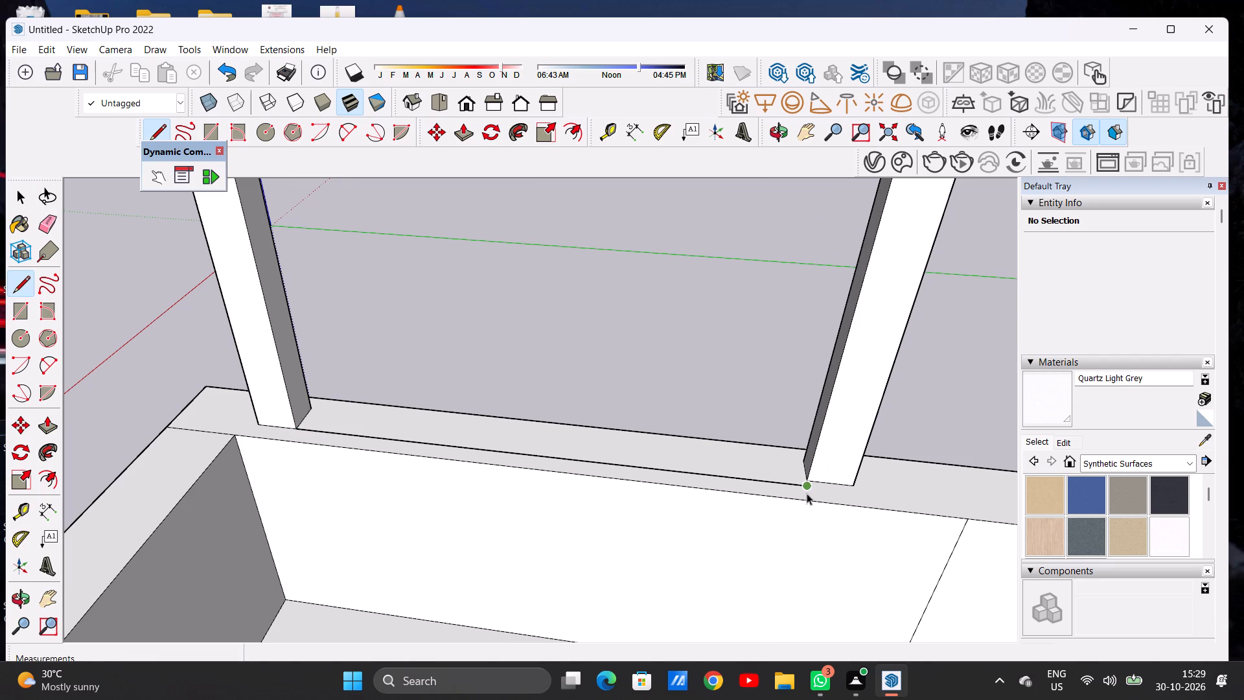
# Push/Pull the second post's roof-facing face in 4 1/4" to align with the guide line on the parapet.
pyautogui.moveTo(825, 476); pyautogui.dragTo(667, 495, button='middle')
pyautogui.scroll(-9, 653, 484)
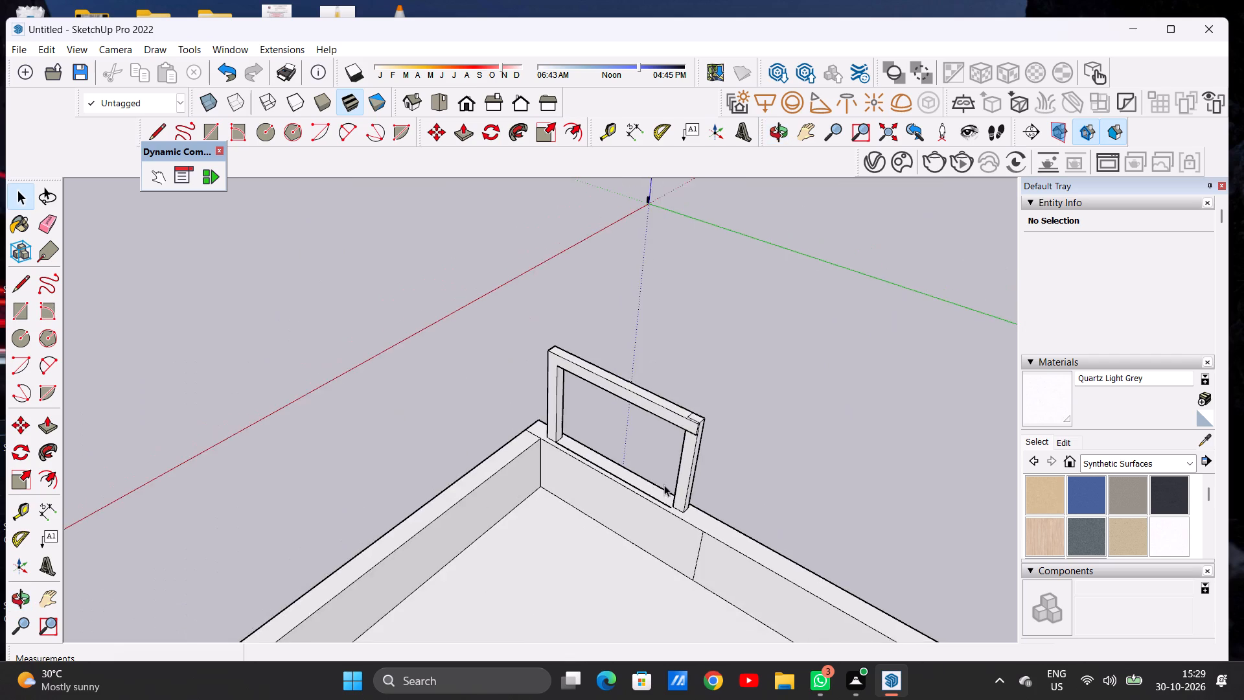
pyautogui.moveTo(720, 521); pyautogui.dragTo(645, 526, button='middle')
pyautogui.scroll(16, 676, 533)
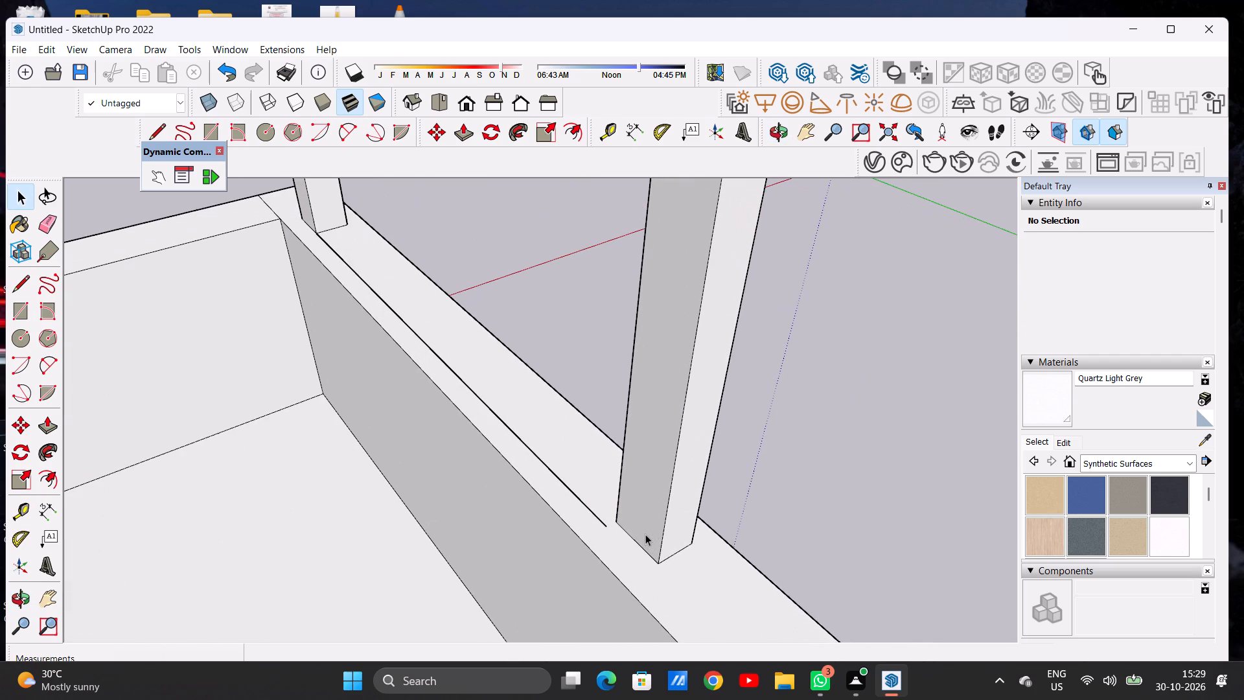
pyautogui.press('p')
pyautogui.scroll(2, 632, 526)
pyautogui.scroll(-1, 632, 526)
pyautogui.scroll(4, 632, 525)
pyautogui.click(627, 517)
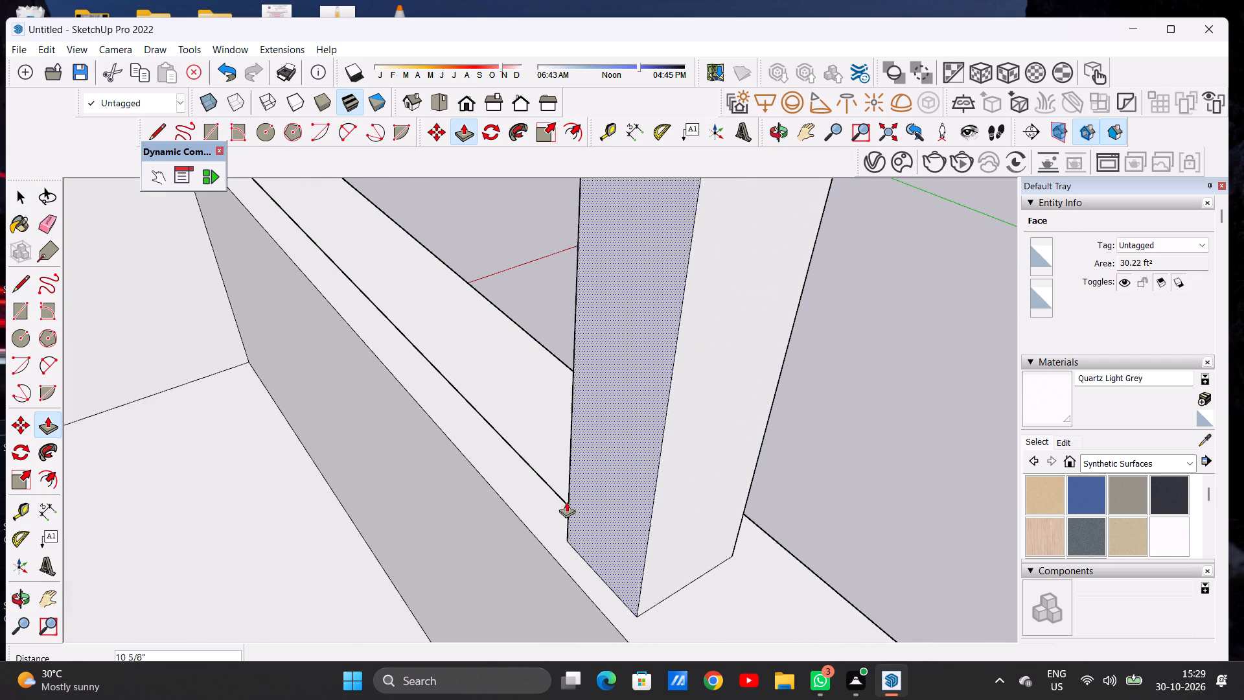
pyautogui.click(555, 484)
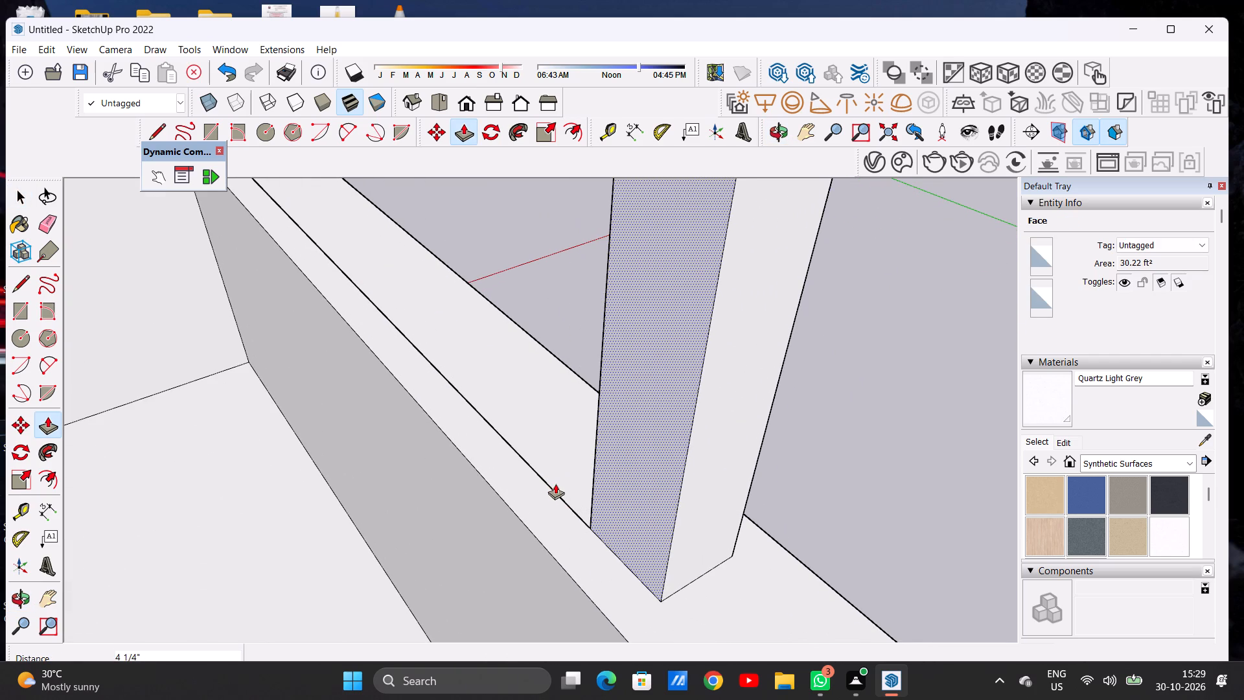
pyautogui.press('space')
# Erase the guide line between the two post bases on the parapet top.
pyautogui.write('E')
pyautogui.moveTo(555, 472); pyautogui.dragTo(545, 487)
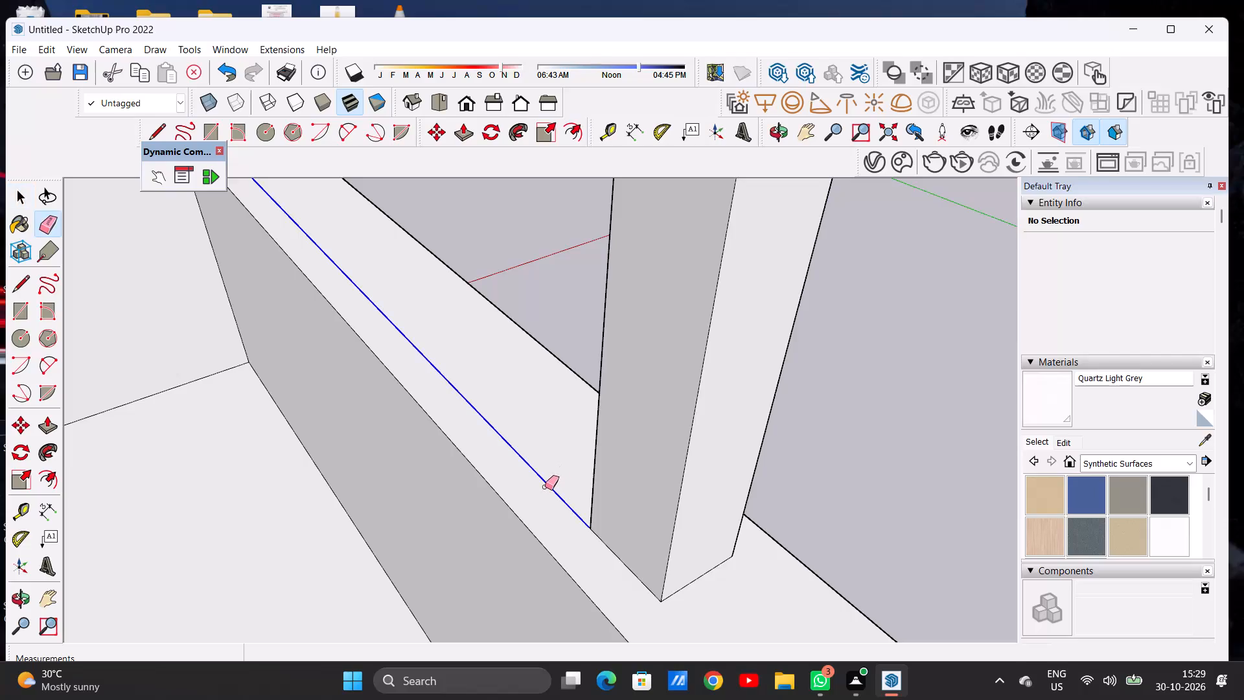
pyautogui.press('space')
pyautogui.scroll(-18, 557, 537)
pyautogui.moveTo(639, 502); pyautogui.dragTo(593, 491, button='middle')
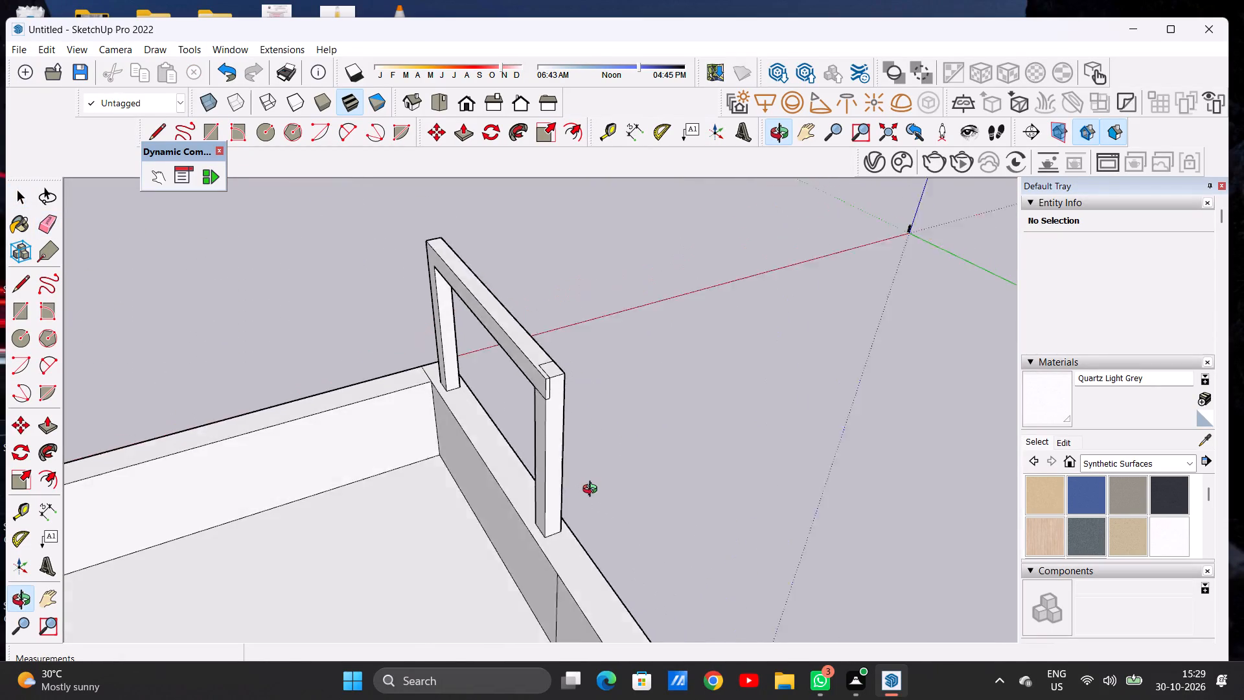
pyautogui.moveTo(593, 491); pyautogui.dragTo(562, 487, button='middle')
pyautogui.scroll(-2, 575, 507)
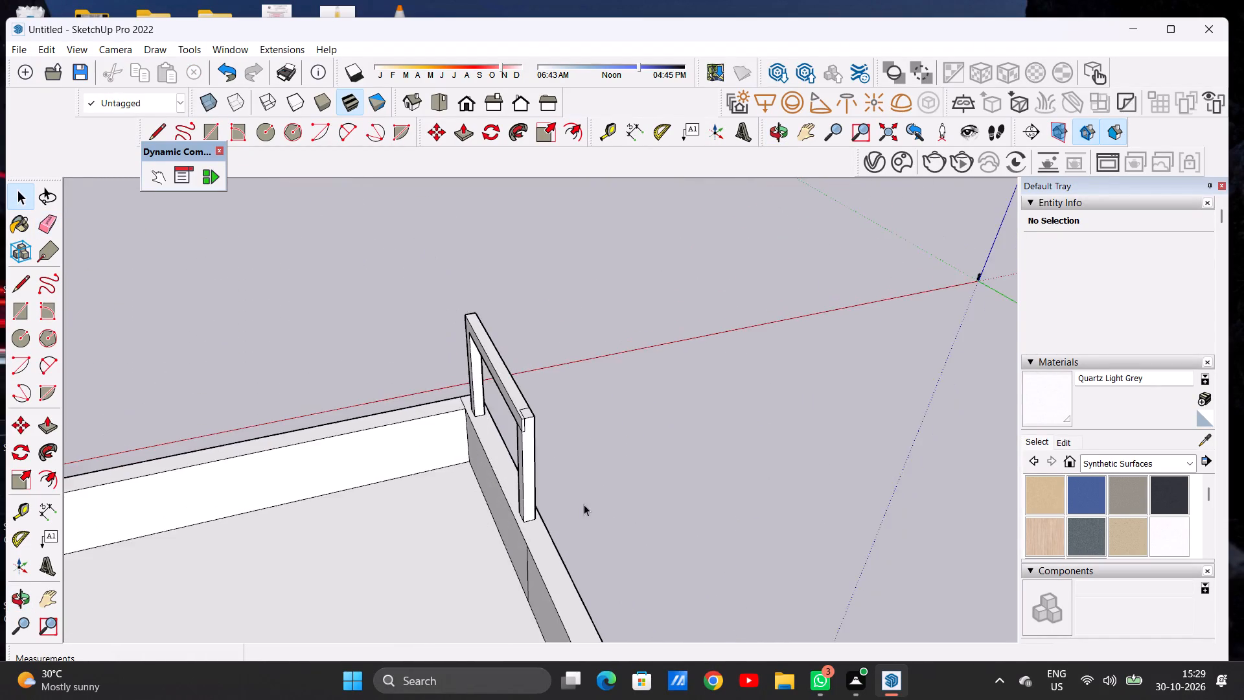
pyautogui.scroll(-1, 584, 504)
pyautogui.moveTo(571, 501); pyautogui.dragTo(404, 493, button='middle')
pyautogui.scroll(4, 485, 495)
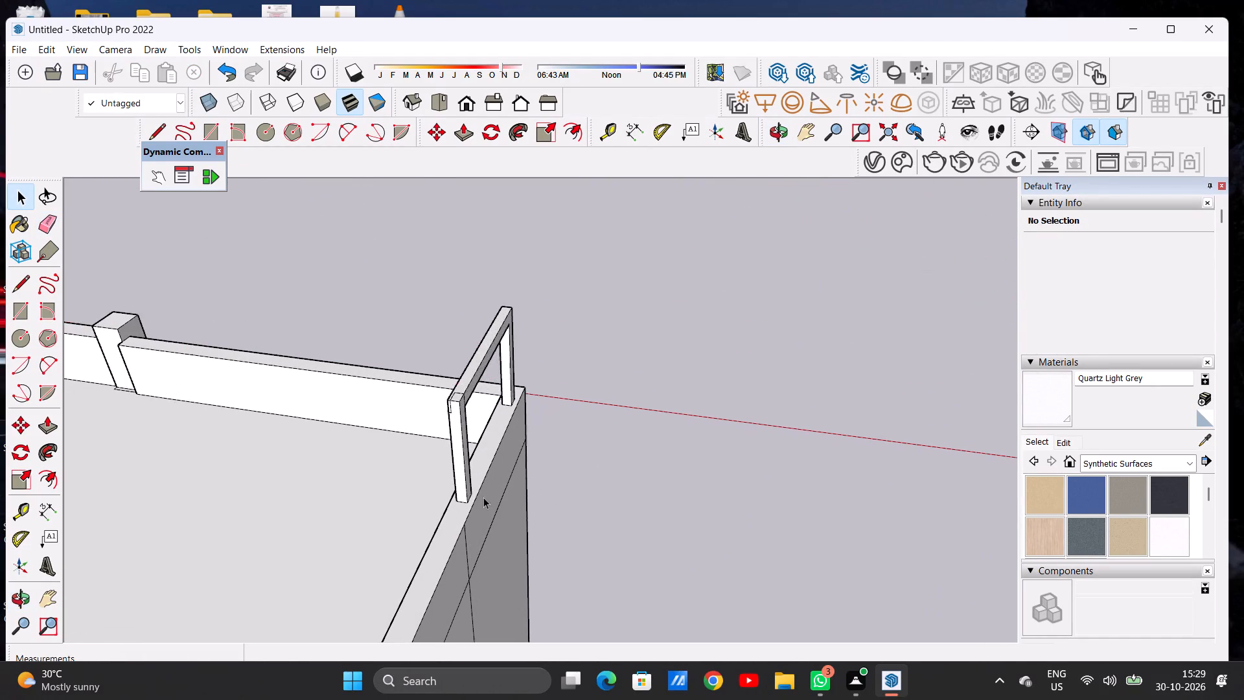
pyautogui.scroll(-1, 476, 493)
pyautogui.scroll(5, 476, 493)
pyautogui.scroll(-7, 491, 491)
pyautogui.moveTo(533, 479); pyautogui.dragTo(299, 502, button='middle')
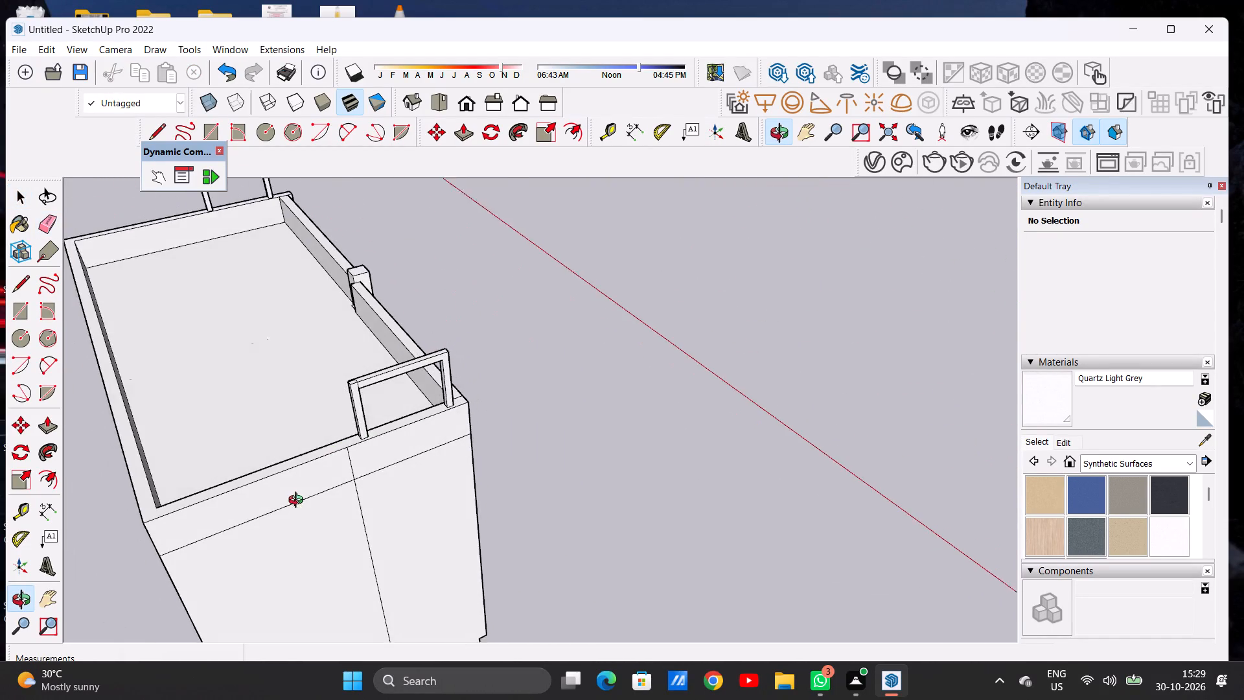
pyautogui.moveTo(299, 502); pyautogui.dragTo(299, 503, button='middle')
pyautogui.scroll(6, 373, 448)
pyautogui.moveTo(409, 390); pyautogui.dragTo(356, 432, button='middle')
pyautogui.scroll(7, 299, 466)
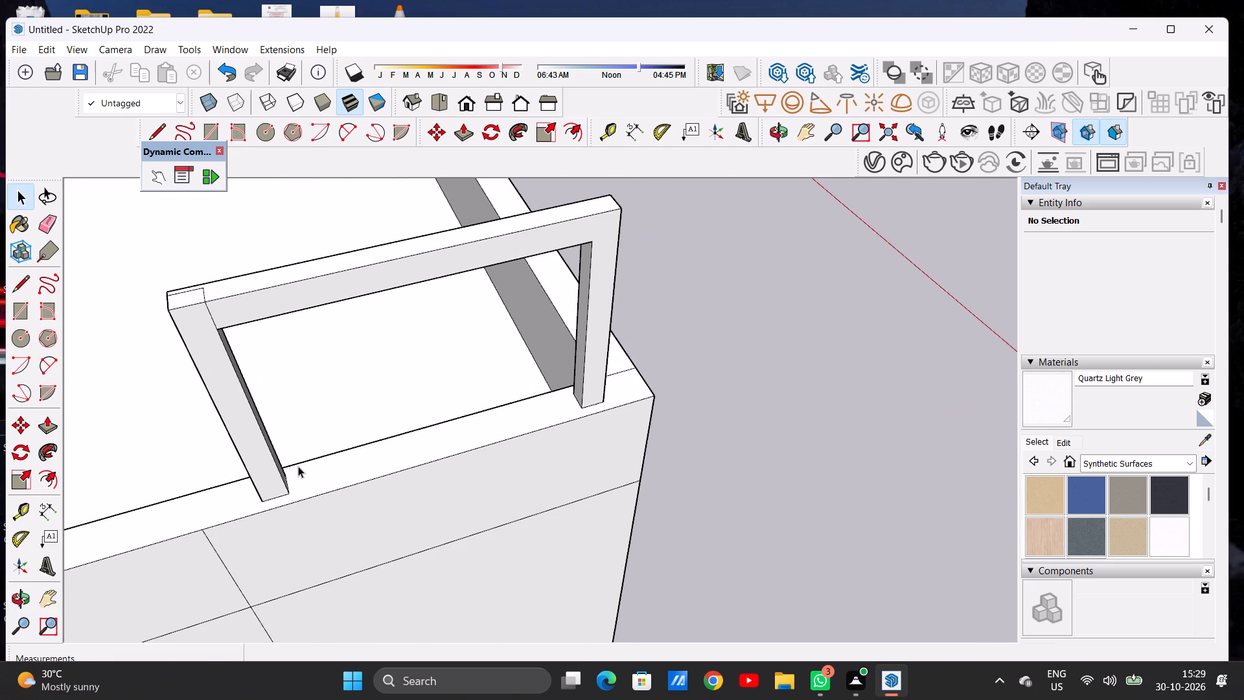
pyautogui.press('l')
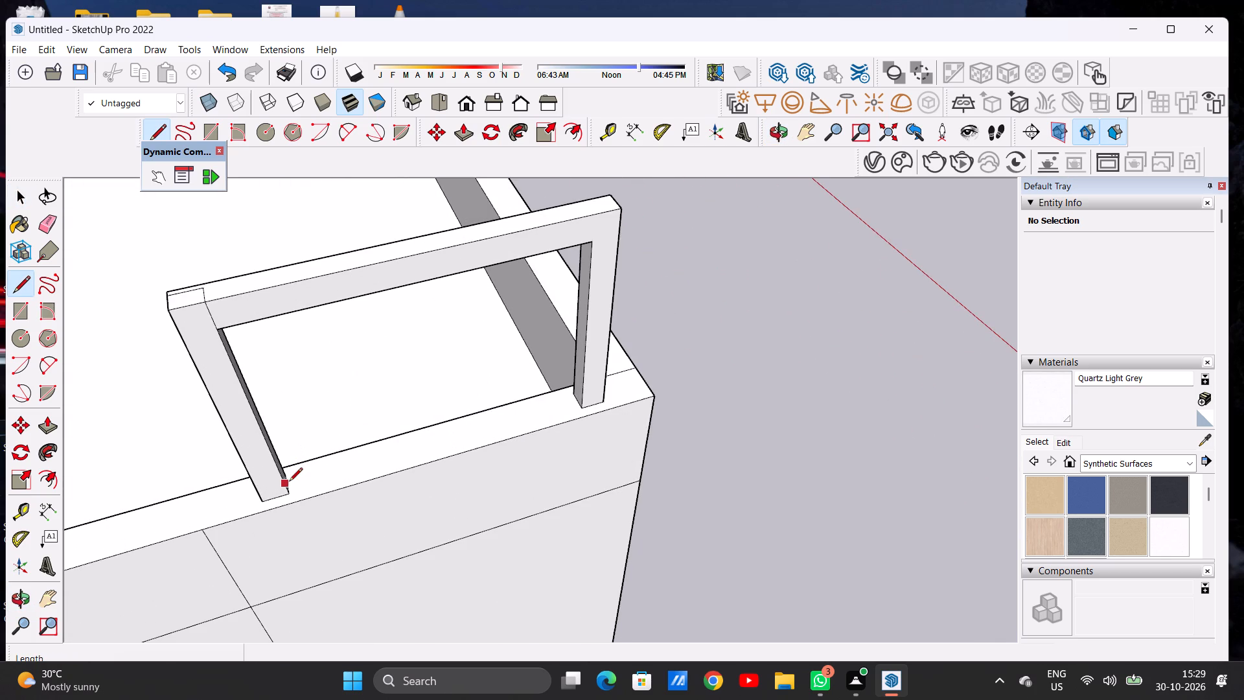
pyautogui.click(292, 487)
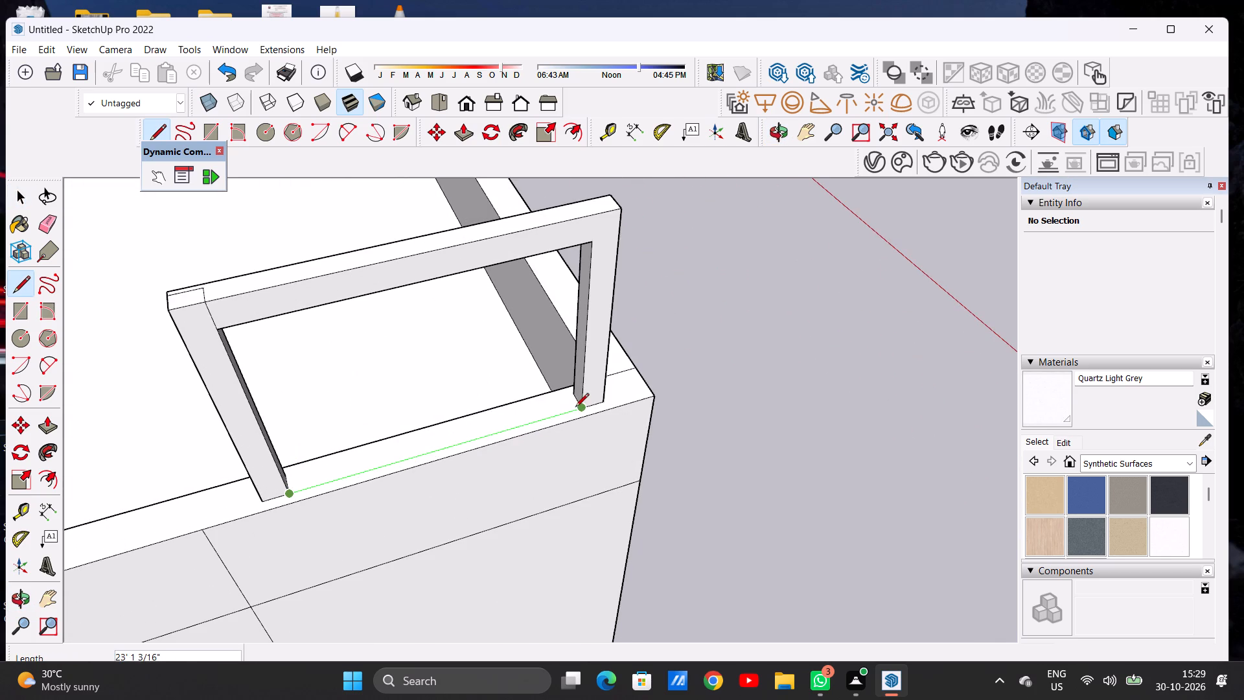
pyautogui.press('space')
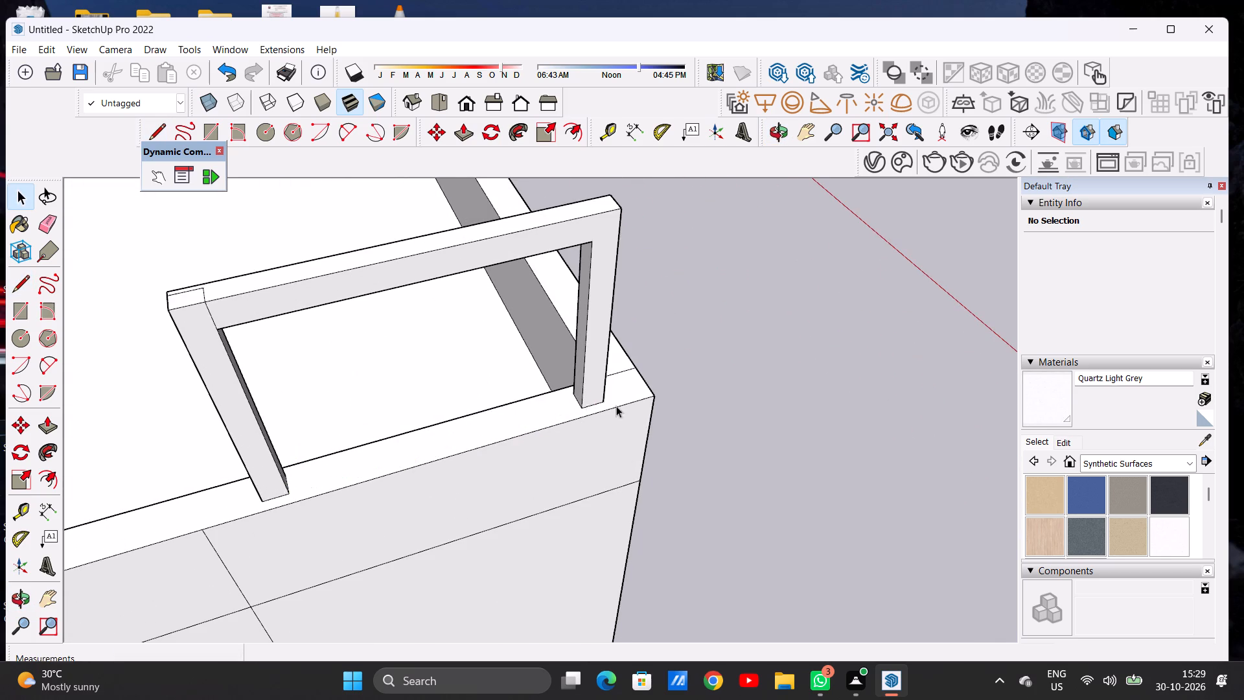
# Erase the leftover vertical and short lower seam lines on the second post's end face where the crossbar meets it.
pyautogui.scroll(-7, 623, 406)
pyautogui.moveTo(442, 437); pyautogui.dragTo(665, 395, button='middle')
pyautogui.scroll(-15, 462, 421)
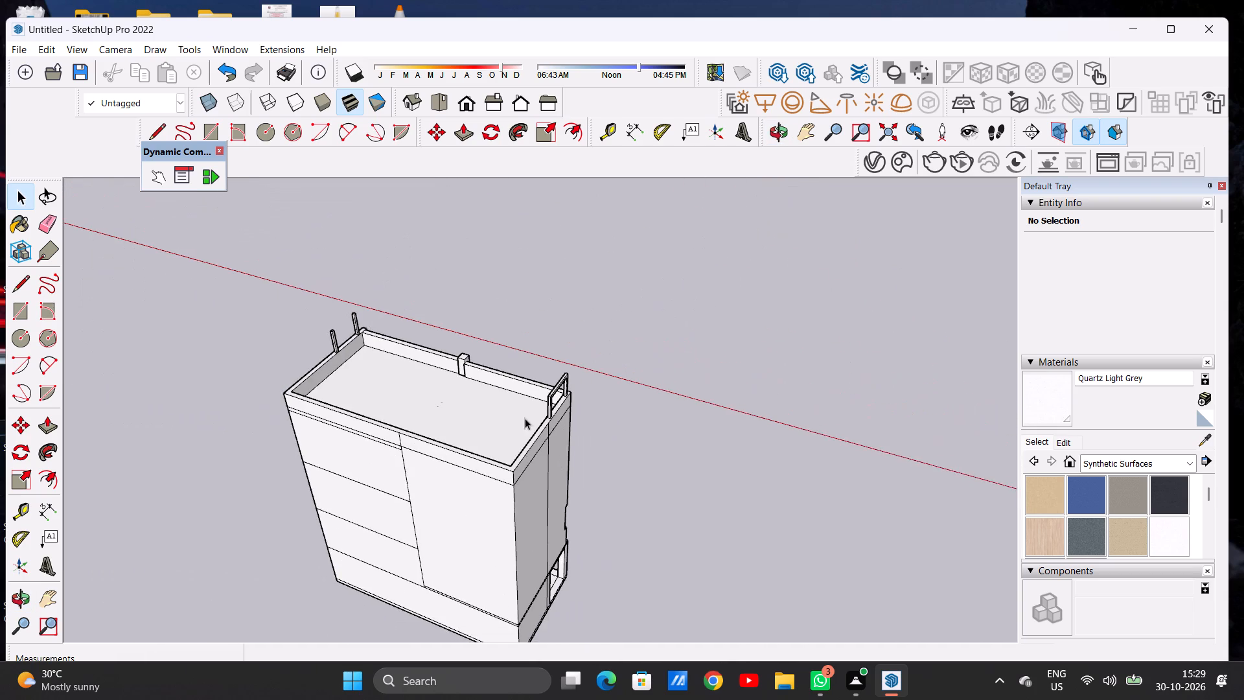
pyautogui.moveTo(503, 411); pyautogui.dragTo(761, 363, button='middle')
pyautogui.scroll(8, 641, 355)
pyautogui.scroll(1, 535, 347)
pyautogui.moveTo(556, 351); pyautogui.dragTo(636, 346, button='middle')
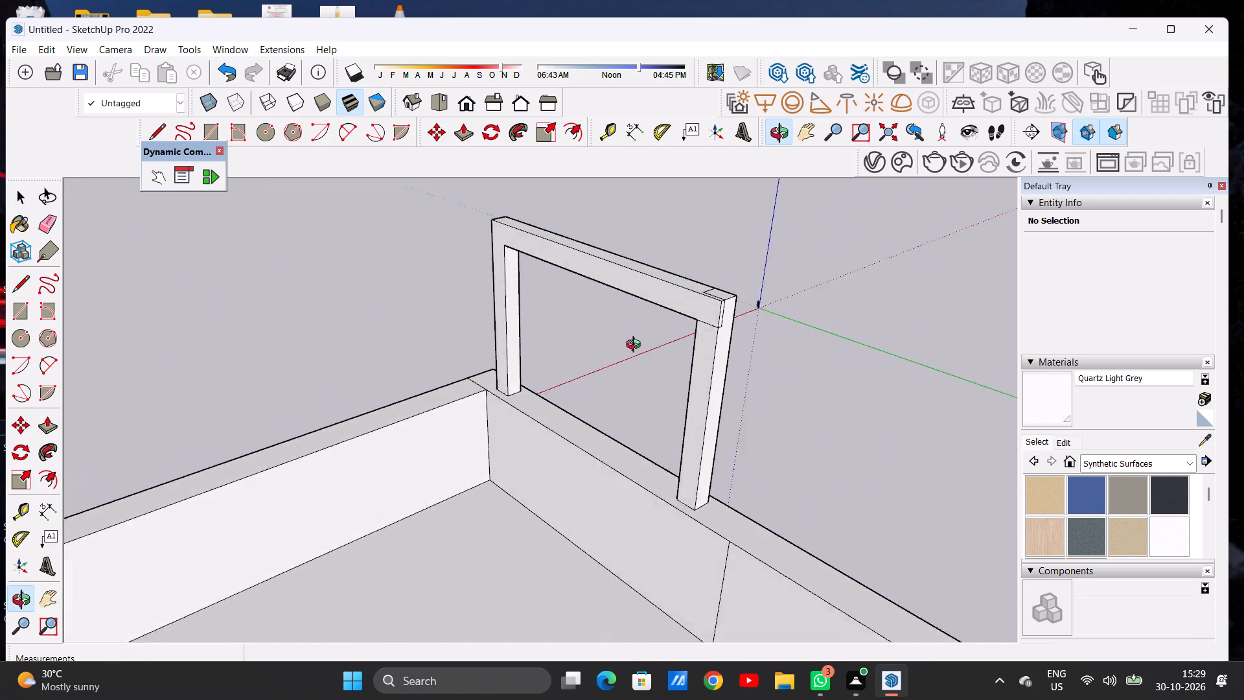
pyautogui.moveTo(636, 346); pyautogui.dragTo(653, 342, button='middle')
pyautogui.scroll(6, 767, 291)
pyautogui.scroll(-1, 746, 294)
pyautogui.scroll(4, 746, 294)
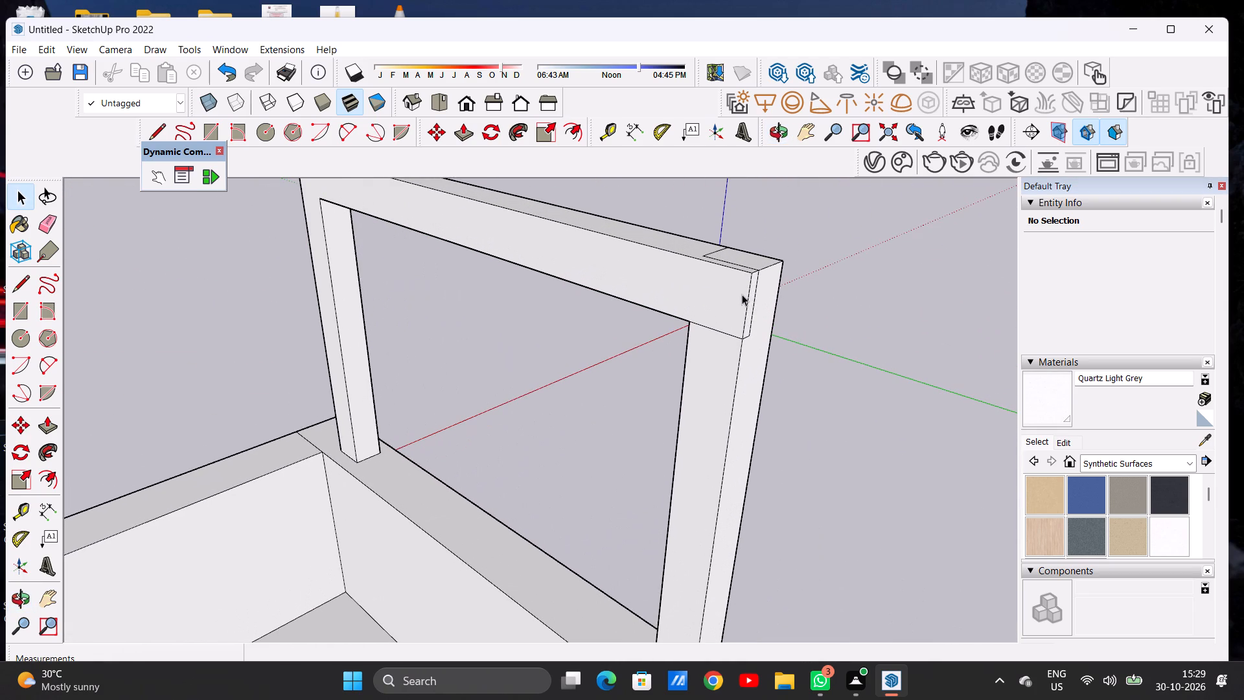
pyautogui.press('e')
pyautogui.scroll(5, 770, 294)
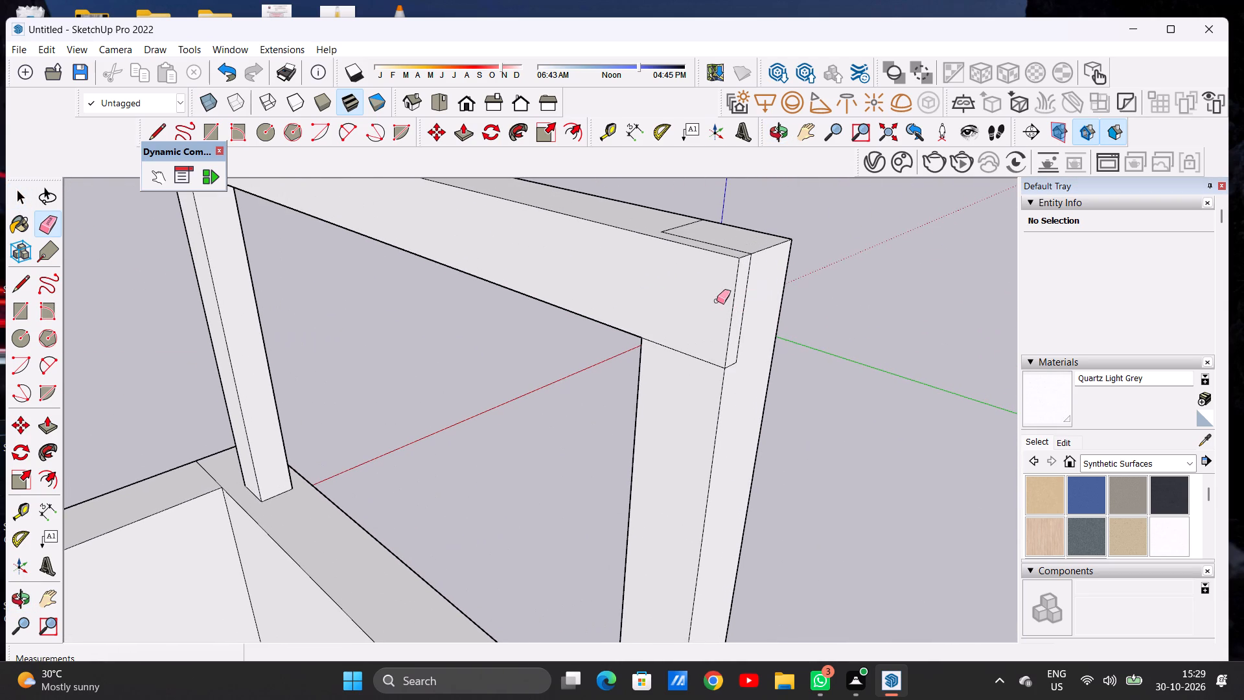
pyautogui.moveTo(727, 307); pyautogui.dragTo(759, 275, button='middle')
pyautogui.scroll(4, 739, 284)
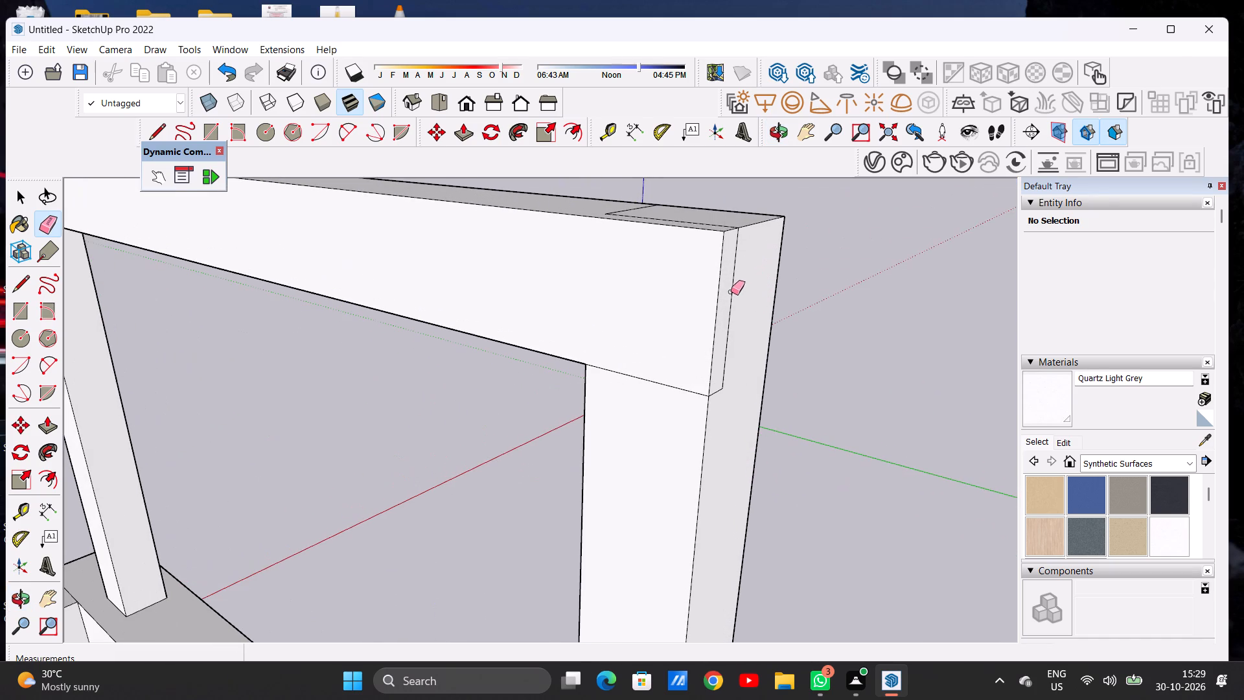
pyautogui.click(730, 292)
pyautogui.scroll(-6, 737, 293)
pyautogui.scroll(14, 728, 365)
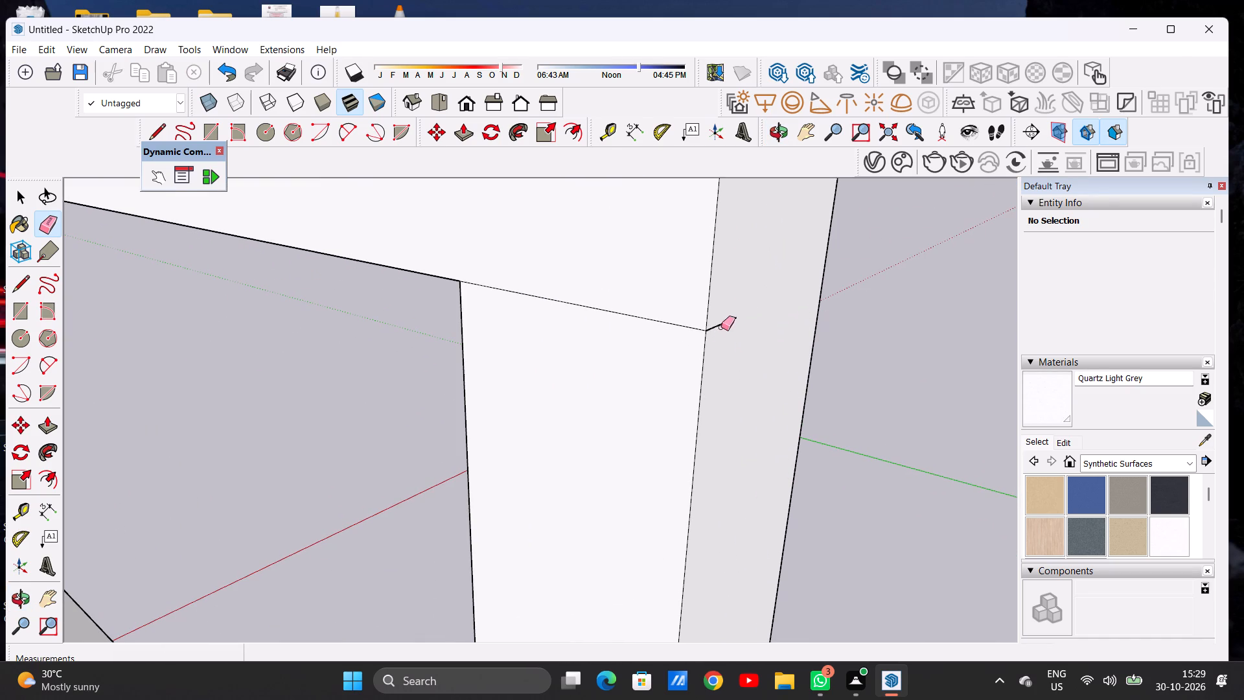
pyautogui.moveTo(721, 323); pyautogui.dragTo(724, 334)
# Erase the two leftover seam lines on the crossbar's top face above the second post.
pyautogui.scroll(-16, 728, 347)
pyautogui.moveTo(647, 310); pyautogui.dragTo(684, 387, button='middle')
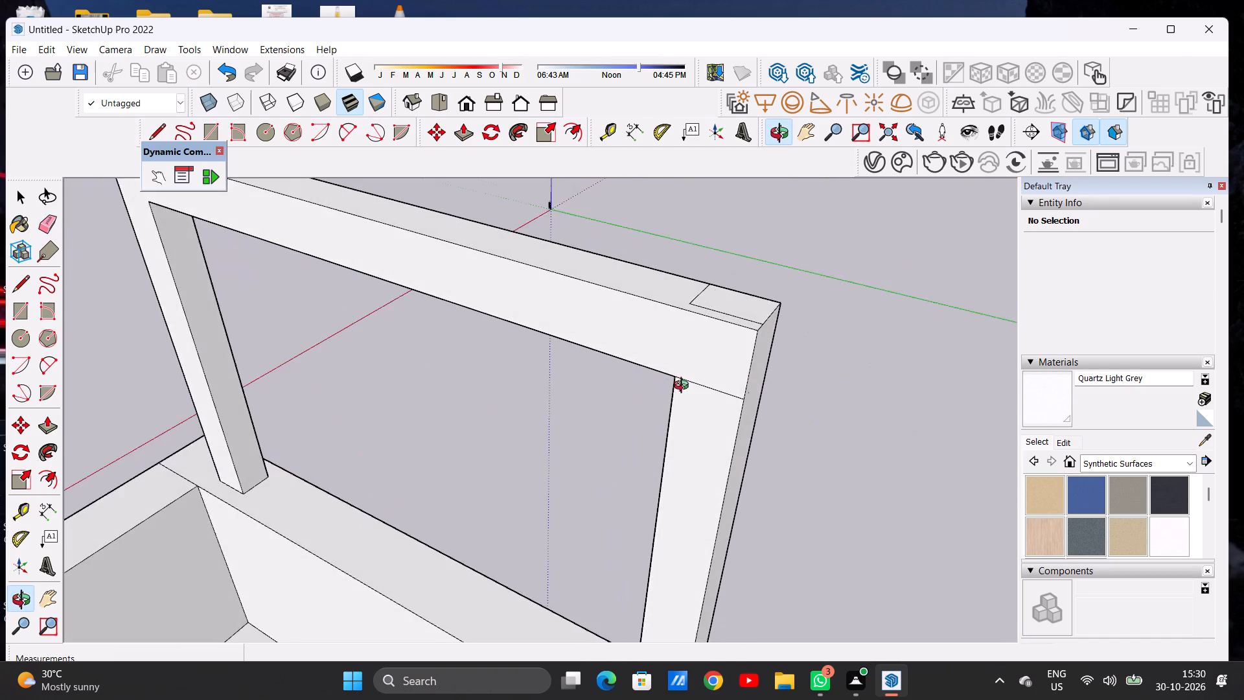
pyautogui.moveTo(684, 387); pyautogui.dragTo(684, 388, button='middle')
pyautogui.scroll(6, 744, 283)
pyautogui.scroll(-1, 729, 307)
pyautogui.scroll(1, 722, 313)
pyautogui.scroll(-7, 710, 321)
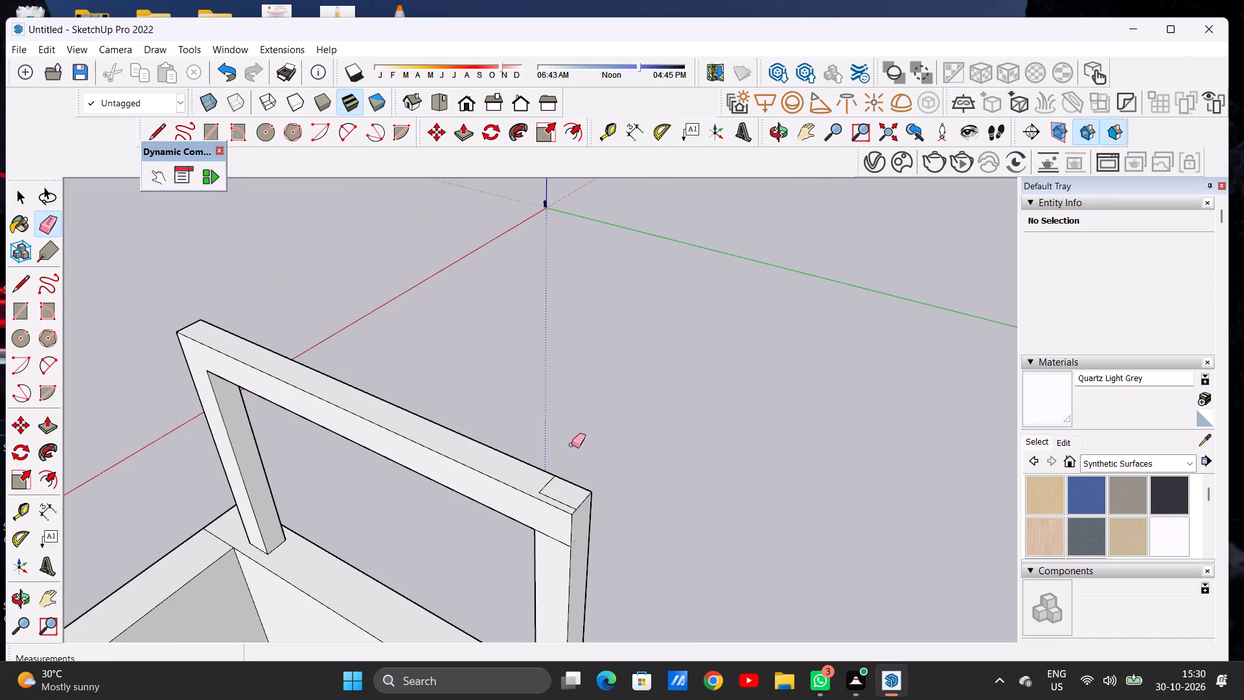
pyautogui.scroll(6, 559, 471)
pyautogui.scroll(-5, 625, 440)
pyautogui.moveTo(406, 312); pyautogui.dragTo(438, 382, button='middle')
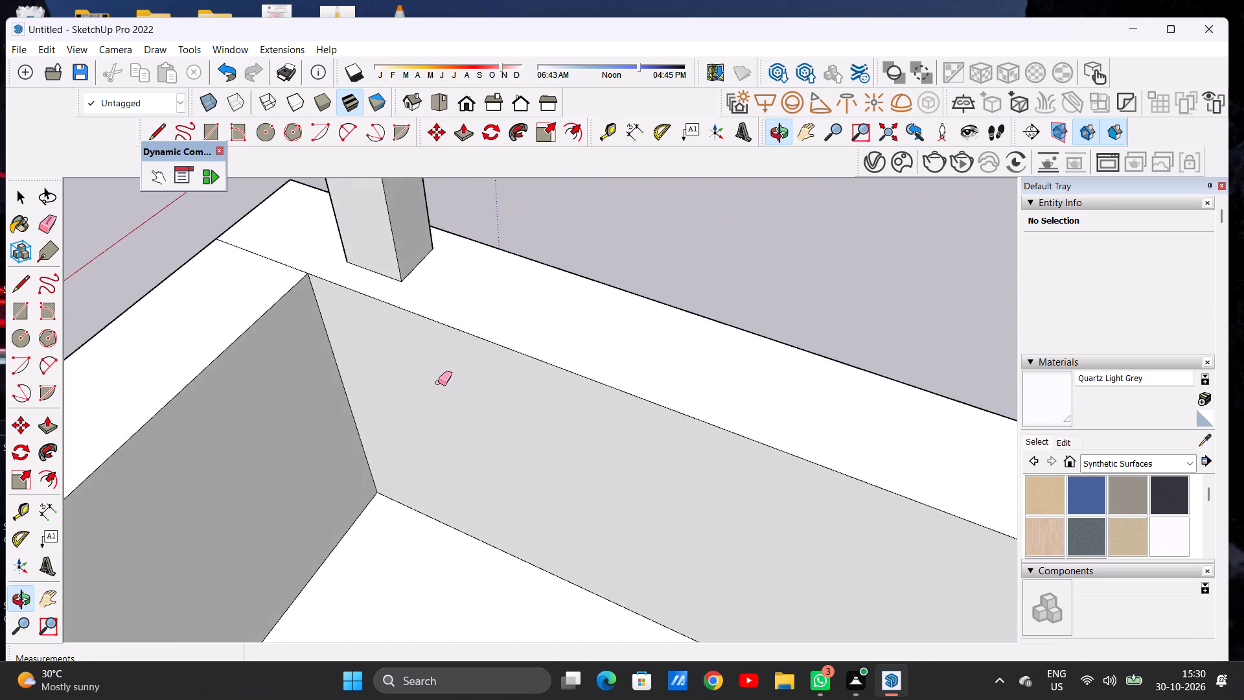
pyautogui.scroll(-20, 439, 380)
pyautogui.scroll(2, 524, 360)
pyautogui.scroll(-1, 526, 360)
pyautogui.scroll(4, 527, 360)
pyautogui.scroll(-6, 546, 339)
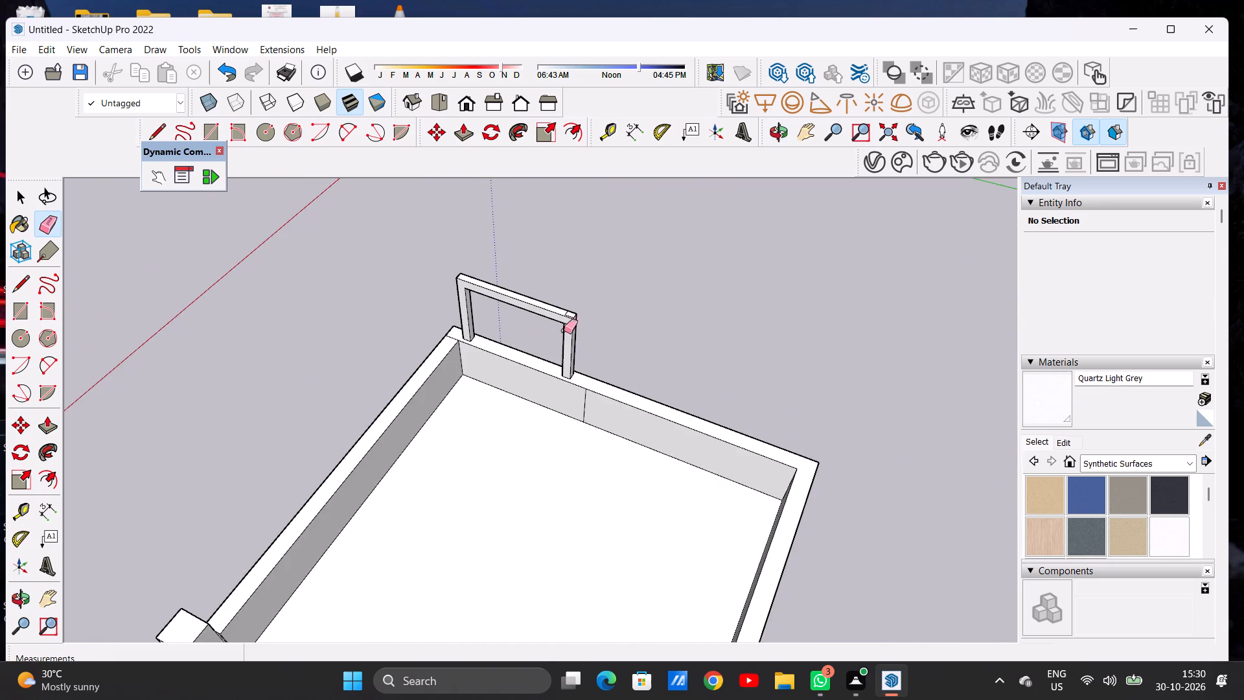
pyautogui.moveTo(565, 329); pyautogui.dragTo(437, 356, button='middle')
pyautogui.scroll(7, 559, 349)
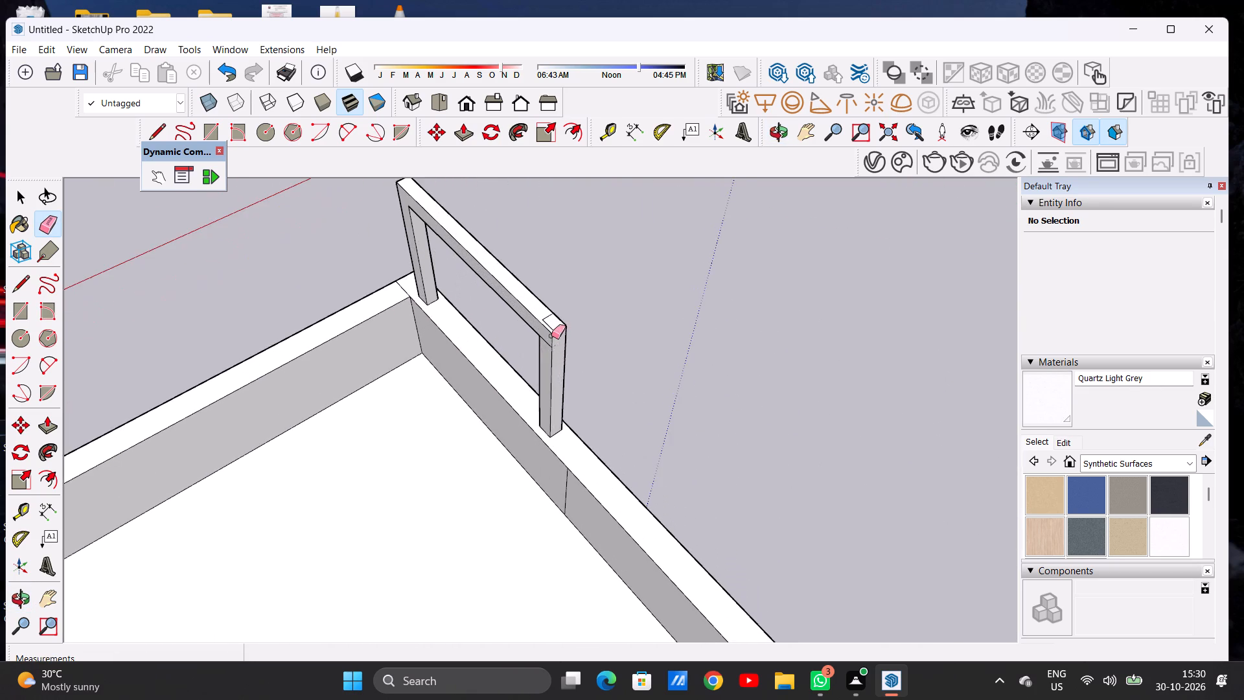
pyautogui.scroll(16, 551, 335)
pyautogui.click(549, 318)
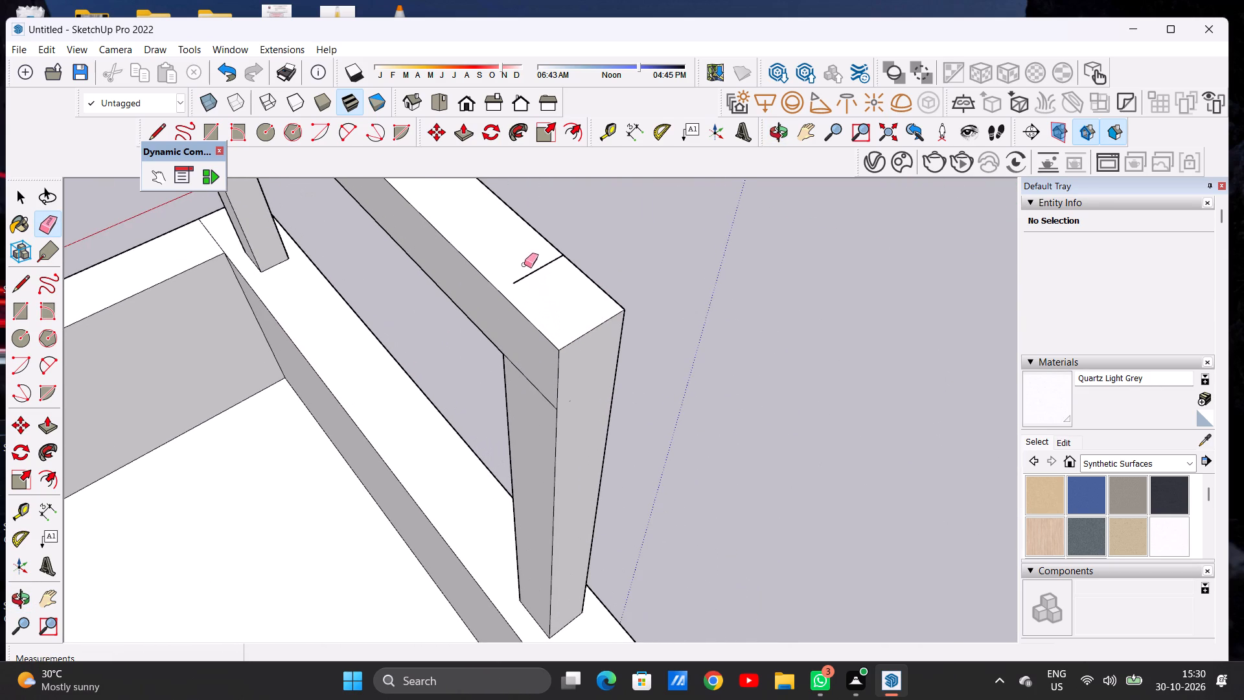
pyautogui.moveTo(526, 268); pyautogui.dragTo(531, 277)
# Erase the seam line between crossbar and second post on the frame's roof-facing side.
pyautogui.scroll(-6, 531, 393)
pyautogui.moveTo(531, 452); pyautogui.dragTo(692, 310, button='middle')
pyautogui.scroll(-6, 615, 425)
pyautogui.scroll(6, 623, 316)
pyautogui.moveTo(615, 319); pyautogui.dragTo(615, 334)
pyautogui.scroll(-8, 603, 373)
pyautogui.scroll(1, 603, 380)
pyautogui.scroll(-8, 603, 380)
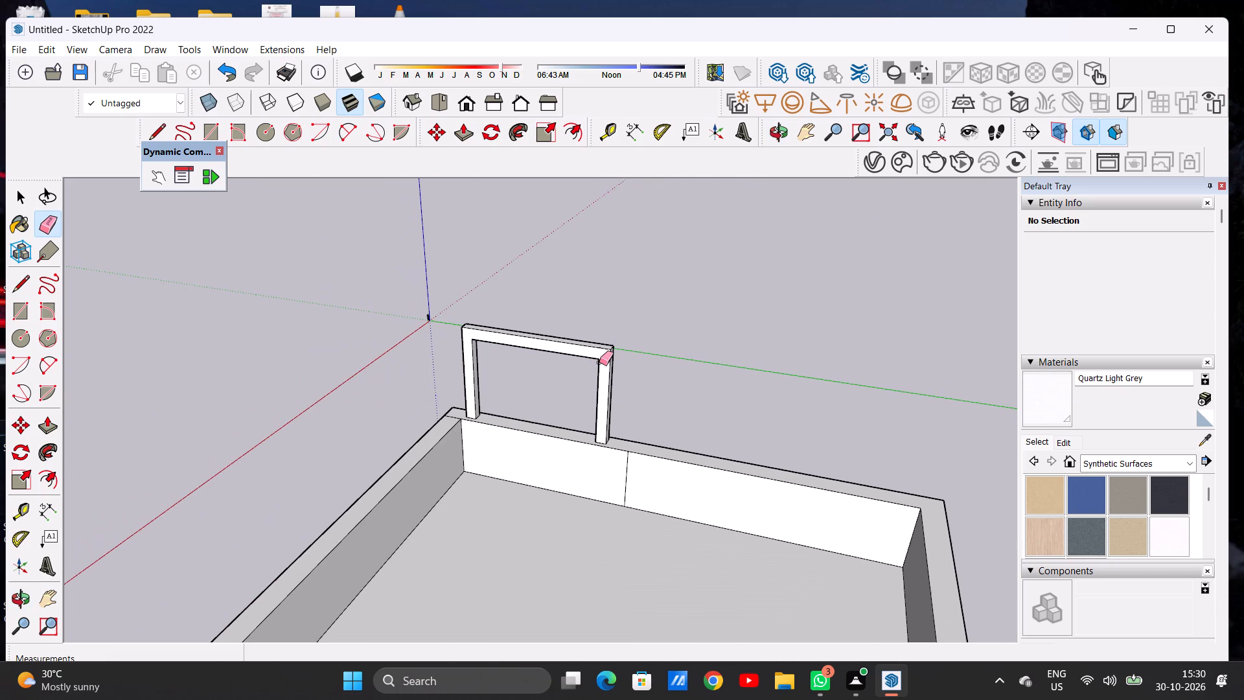
pyautogui.press('space')
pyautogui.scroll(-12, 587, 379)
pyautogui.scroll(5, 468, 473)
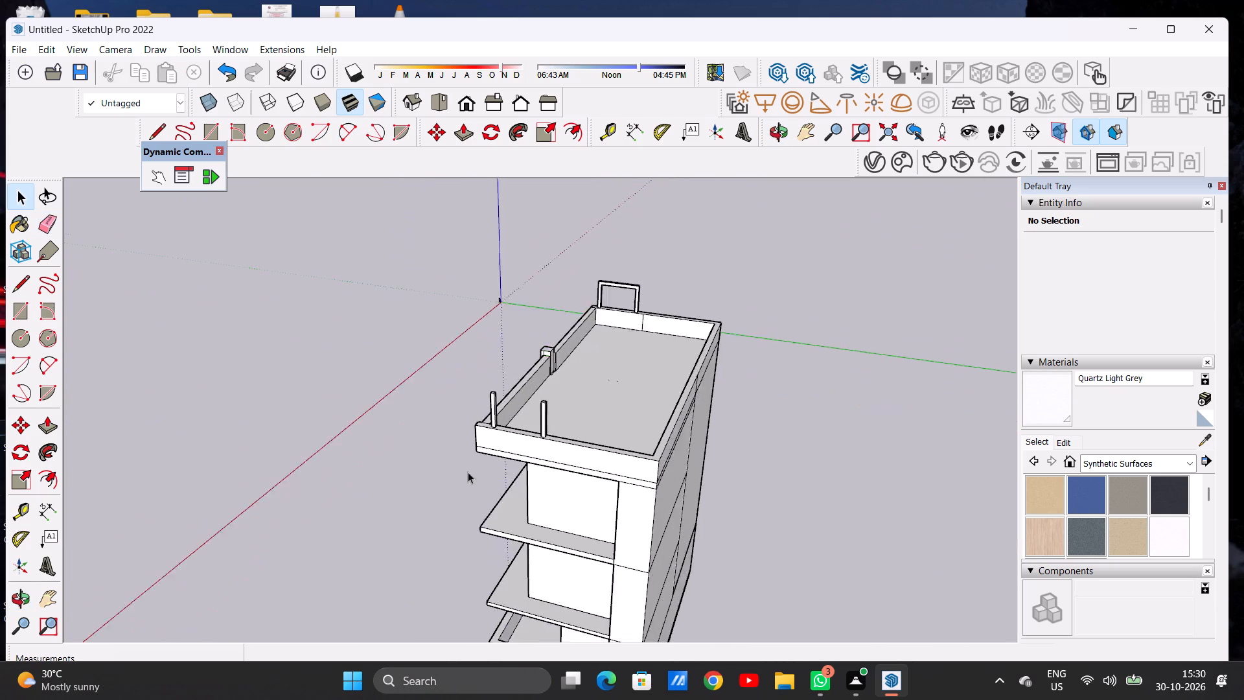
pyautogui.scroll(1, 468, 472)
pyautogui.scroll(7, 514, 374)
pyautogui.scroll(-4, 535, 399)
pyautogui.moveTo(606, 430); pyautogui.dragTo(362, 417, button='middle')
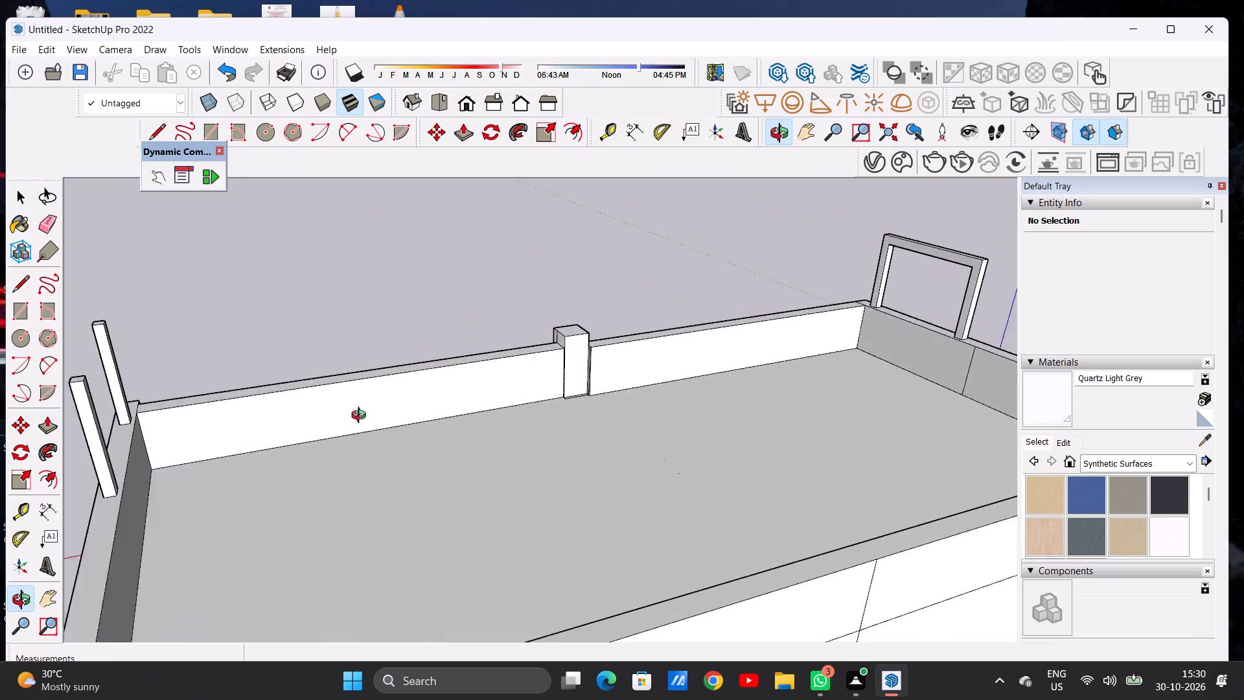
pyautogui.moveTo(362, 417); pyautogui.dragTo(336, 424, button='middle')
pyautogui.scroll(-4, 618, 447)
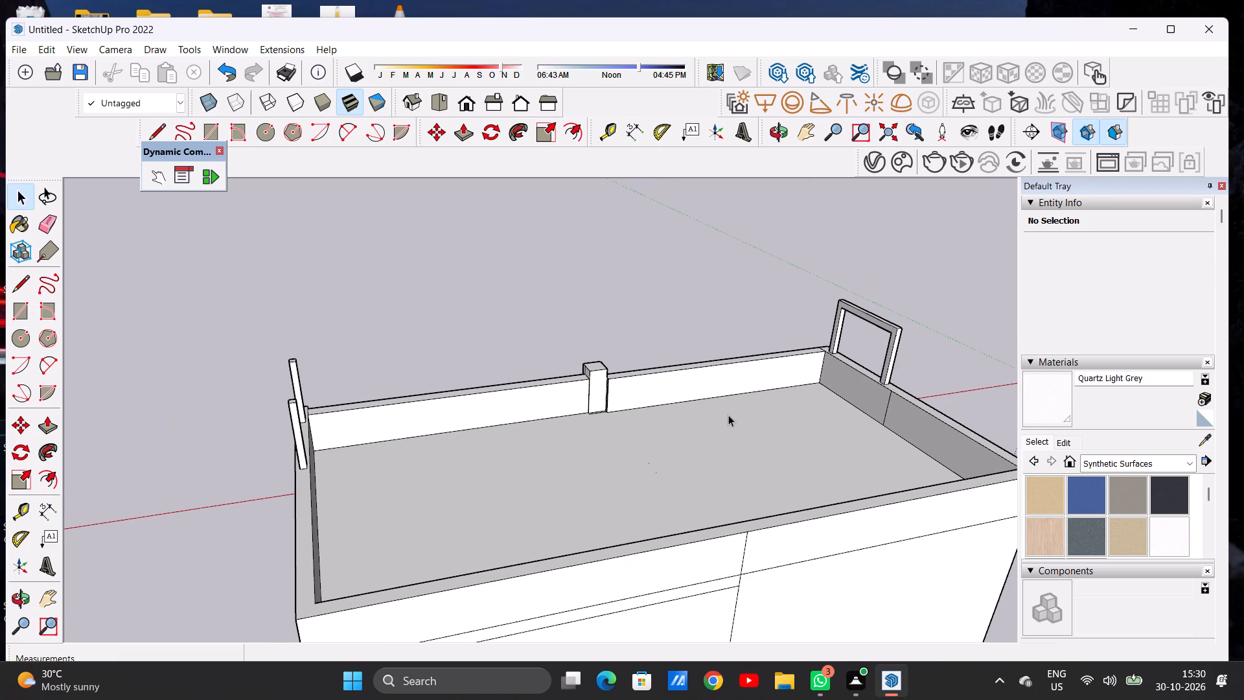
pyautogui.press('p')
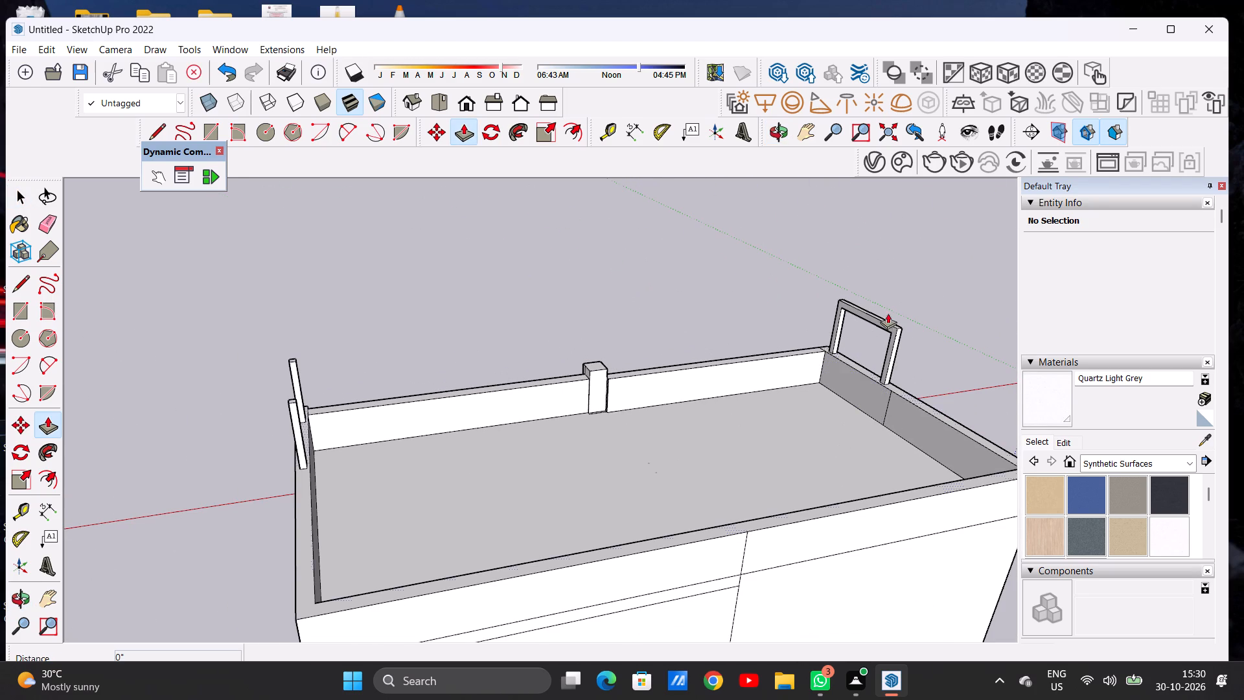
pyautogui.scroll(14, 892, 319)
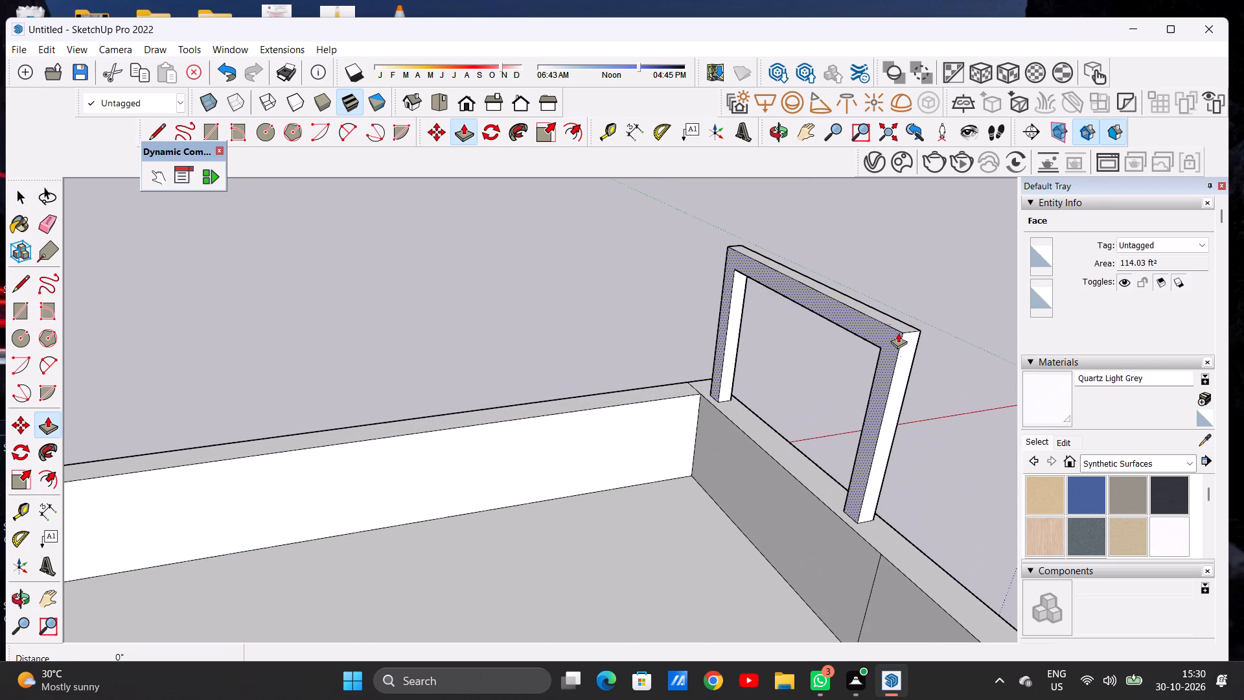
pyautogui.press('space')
# Draw a 1' 10 3/4" line across the second post's roof-facing face, from the frame's inner top corner to the post's outer edge.
pyautogui.write('L')
pyautogui.scroll(2, 873, 358)
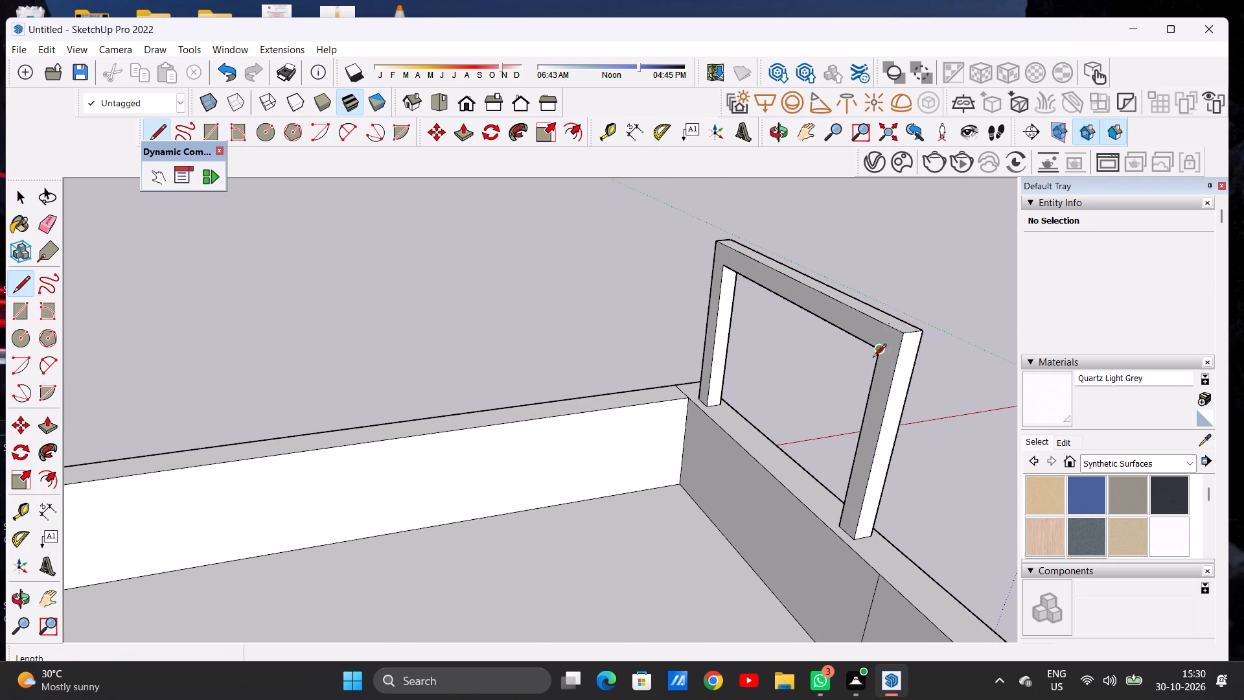
pyautogui.scroll(5, 873, 358)
pyautogui.scroll(-7, 873, 357)
pyautogui.moveTo(879, 386); pyautogui.dragTo(1008, 331, button='middle')
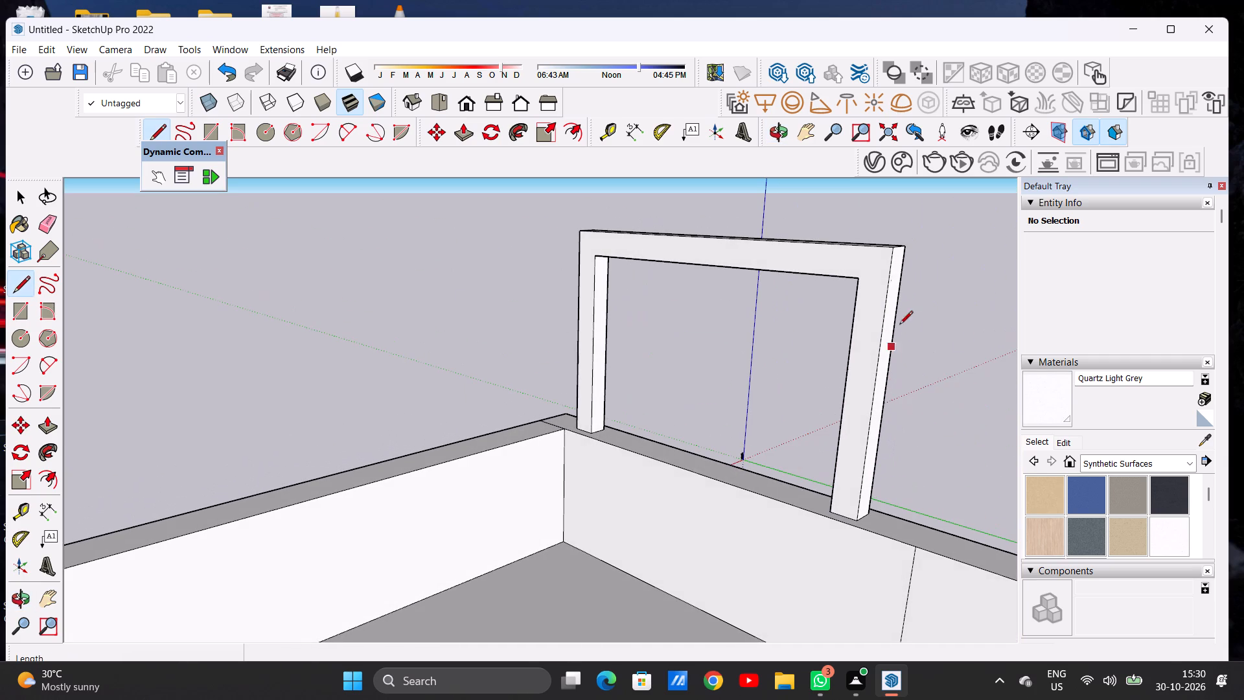
pyautogui.click(855, 280)
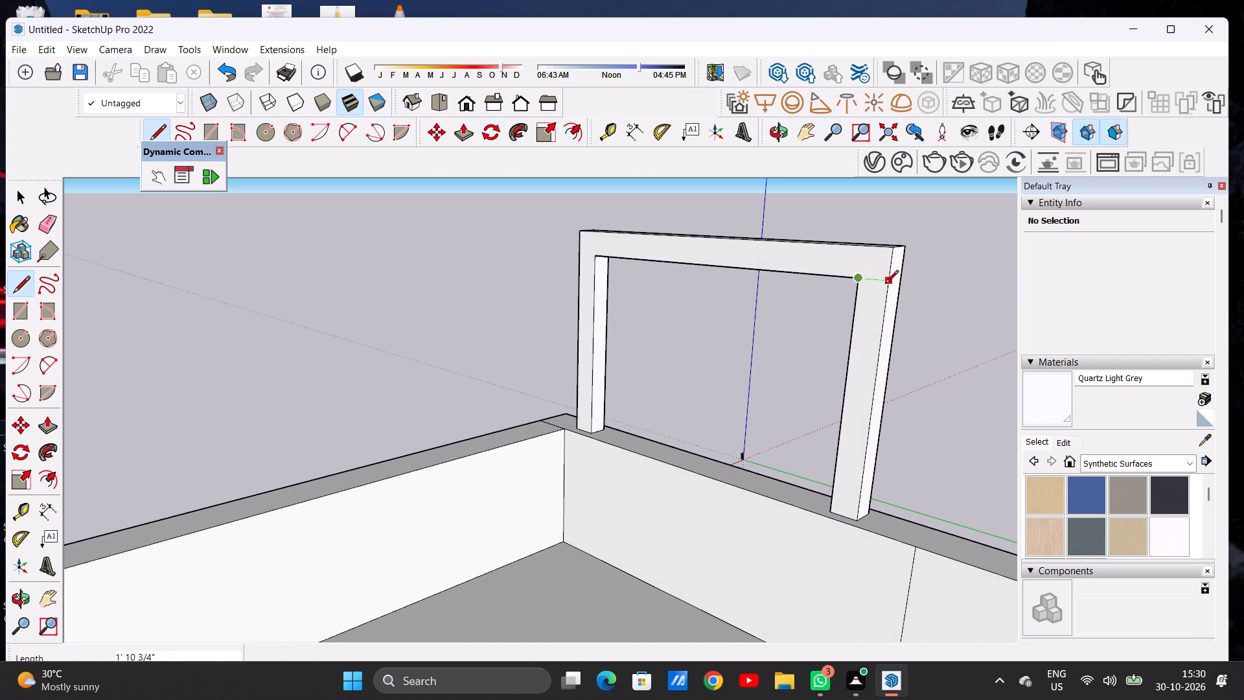
pyautogui.click(888, 286)
# Draw a matching 1' 10 3/4" line across the corner post's roof-facing face, from the frame's inner top corner to the outer edge.
pyautogui.scroll(6, 578, 244)
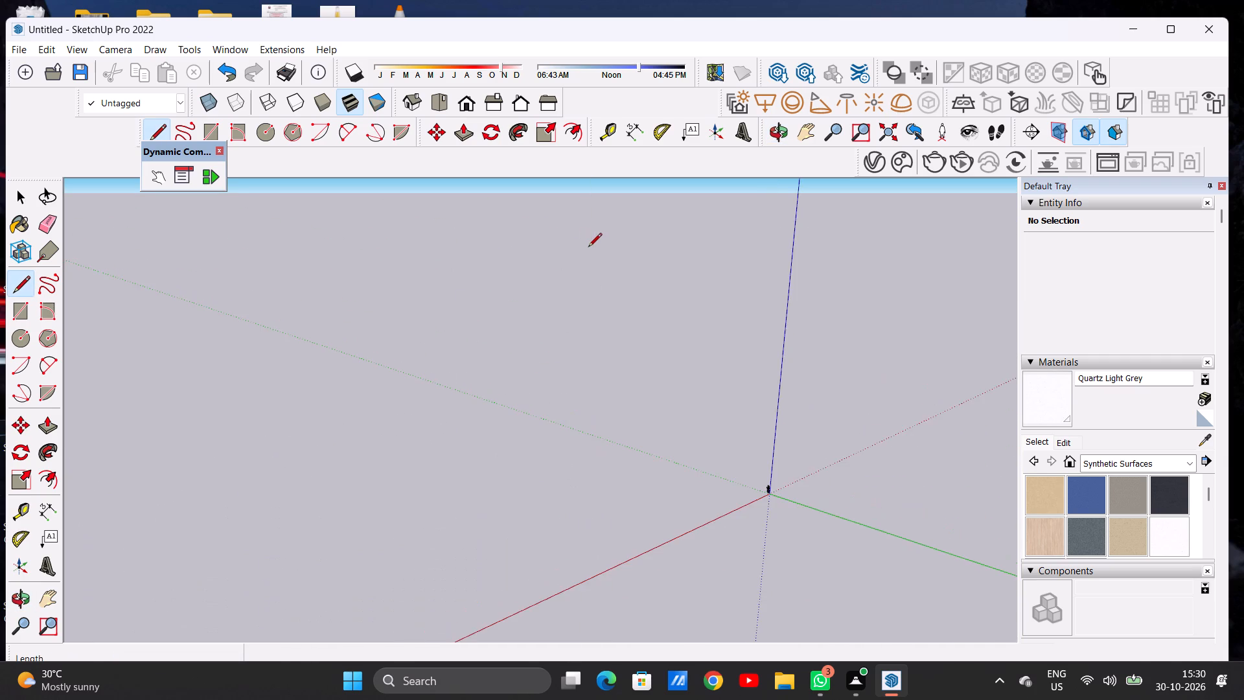
pyautogui.scroll(-5, 595, 253)
pyautogui.moveTo(599, 269); pyautogui.dragTo(795, 246, button='middle')
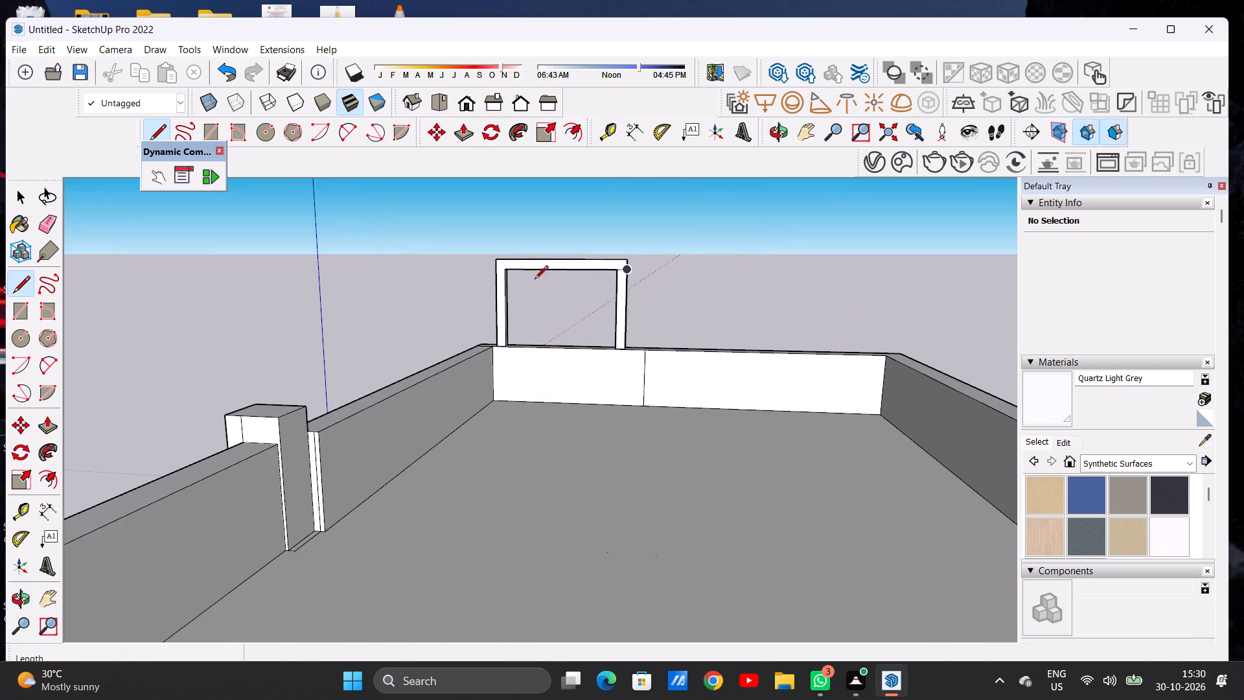
pyautogui.scroll(5, 533, 278)
pyautogui.scroll(-5, 507, 283)
pyautogui.moveTo(500, 294); pyautogui.dragTo(791, 297, button='middle')
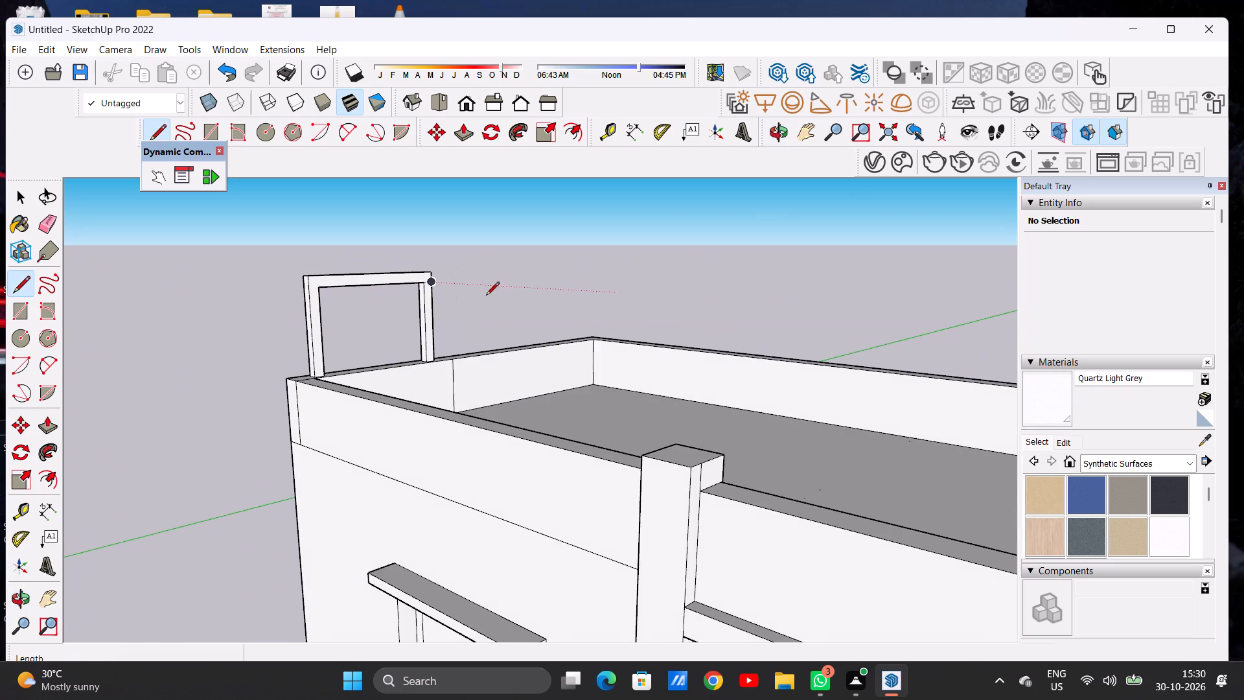
pyautogui.scroll(14, 316, 293)
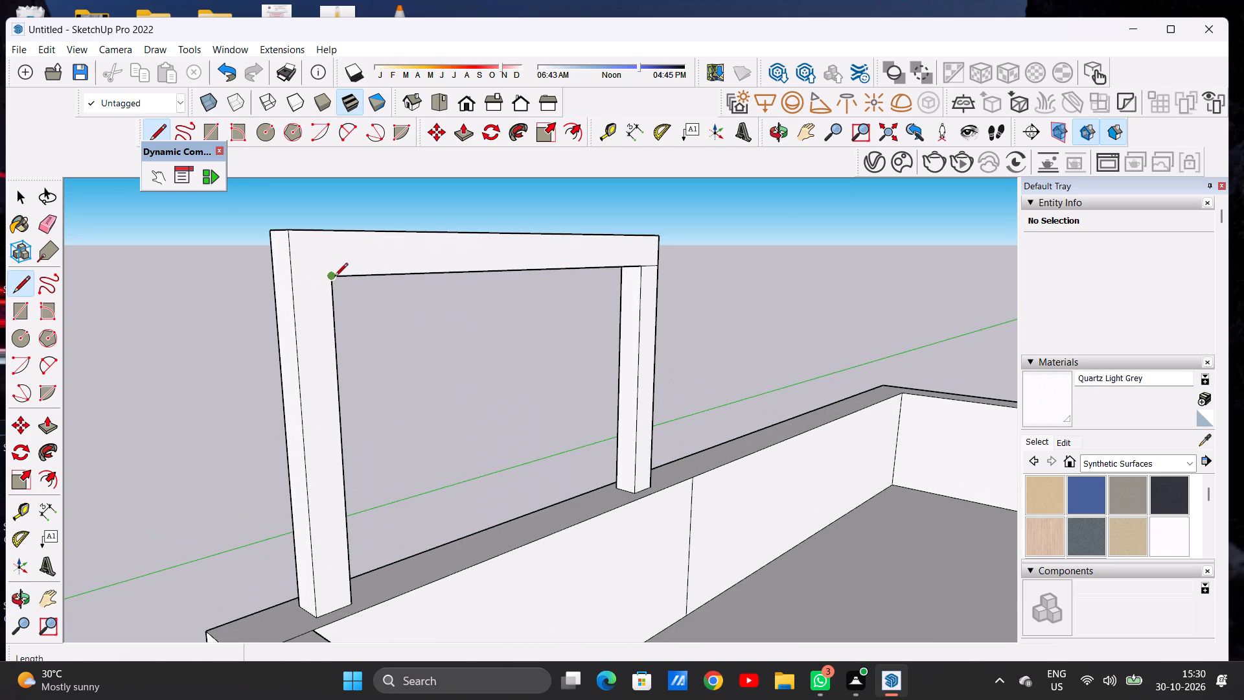
pyautogui.click(334, 277)
pyautogui.click(291, 283)
pyautogui.press('space')
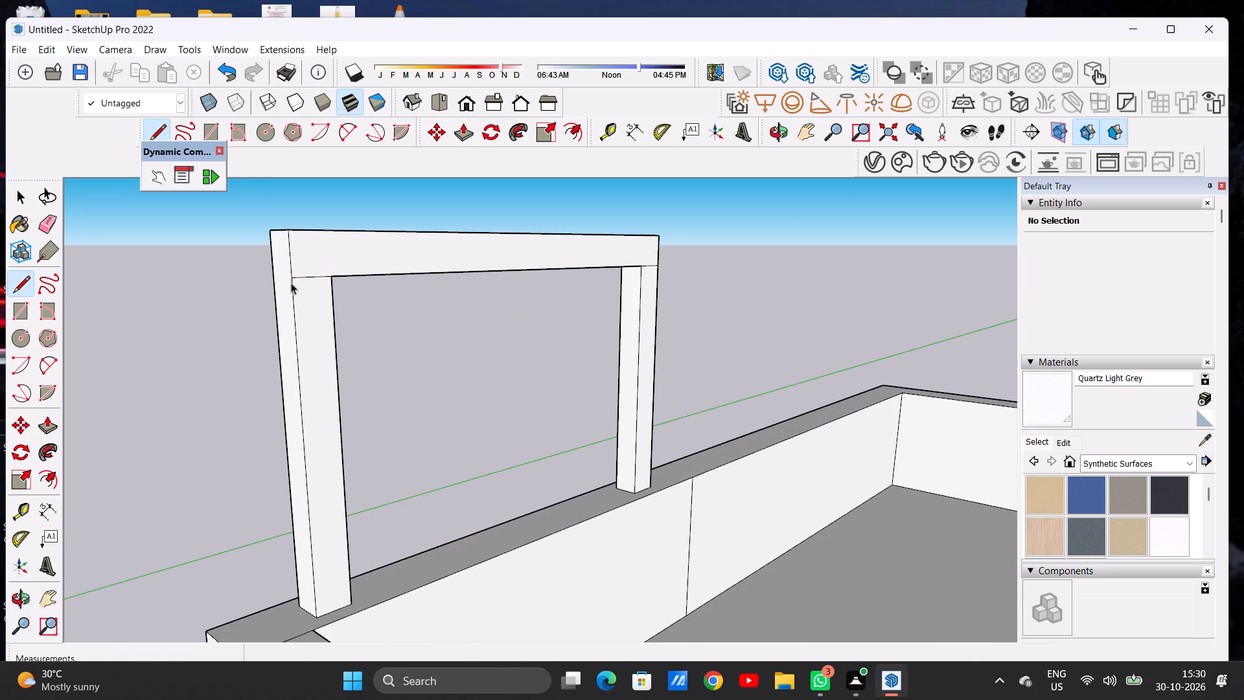
# Push/Pull the crossbar's top face up about 2' 1 1/8".
pyautogui.press('p')
pyautogui.scroll(-6, 299, 277)
pyautogui.moveTo(315, 274); pyautogui.dragTo(389, 390, button='middle')
pyautogui.scroll(2, 301, 336)
pyautogui.scroll(-1, 301, 336)
pyautogui.scroll(1, 301, 336)
pyautogui.click(301, 336)
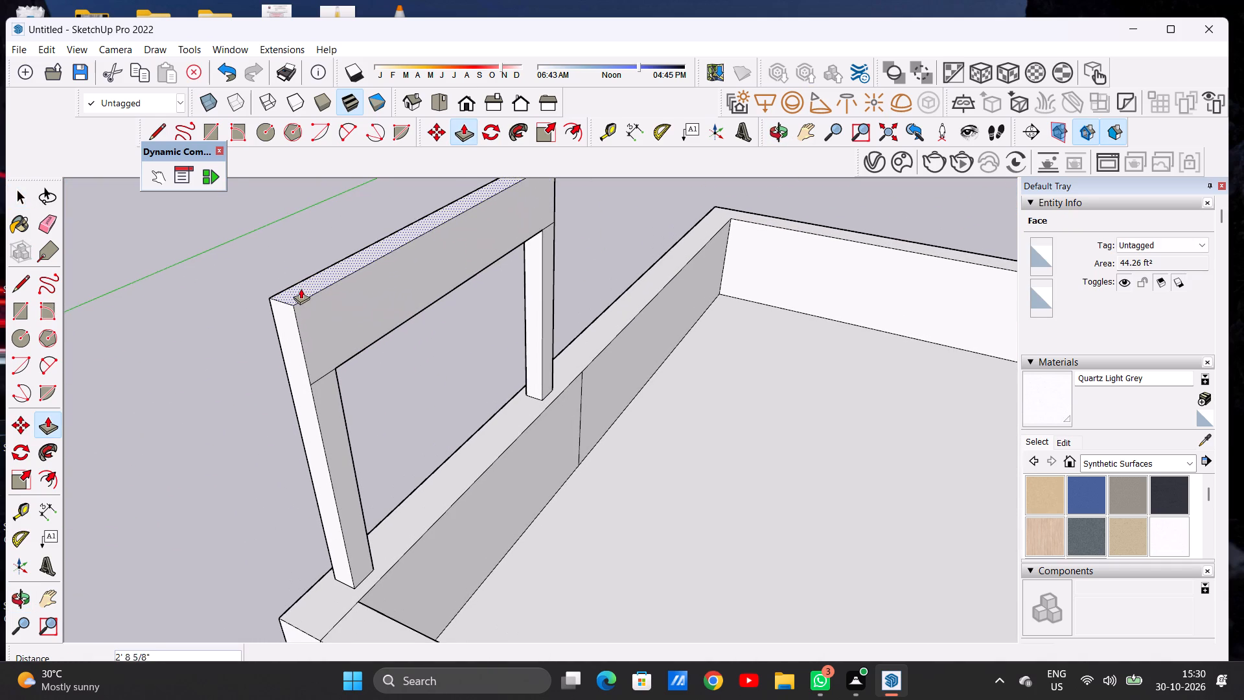
pyautogui.click(303, 299)
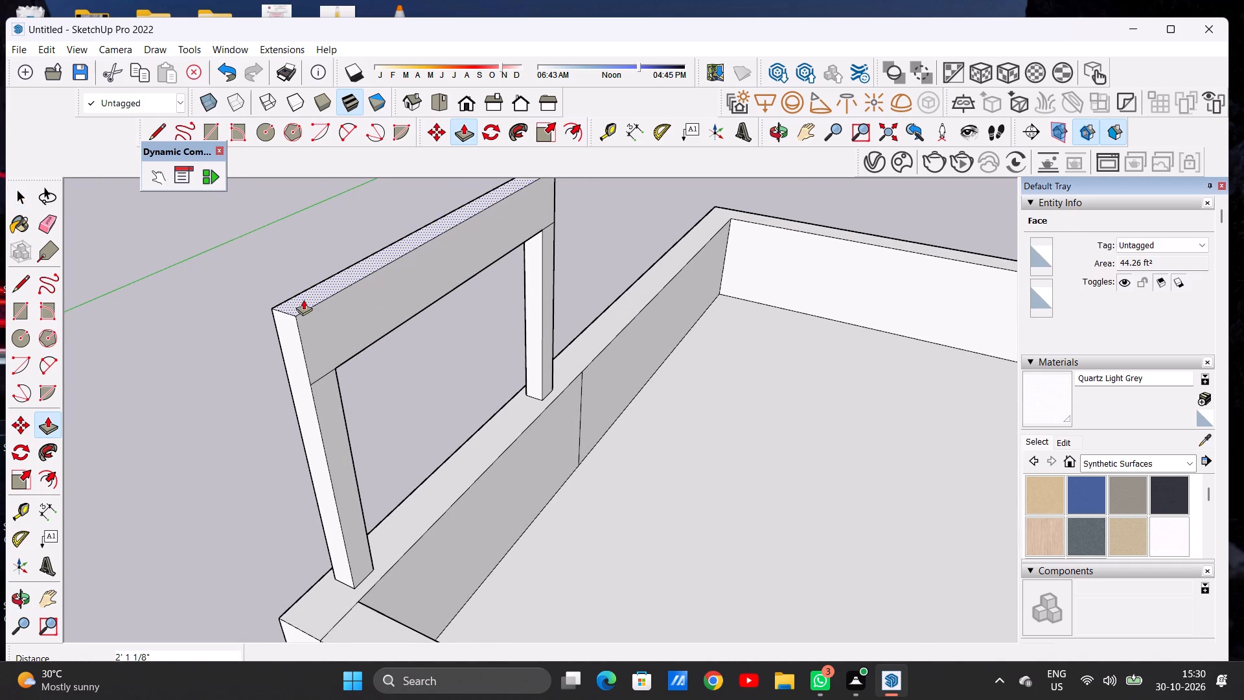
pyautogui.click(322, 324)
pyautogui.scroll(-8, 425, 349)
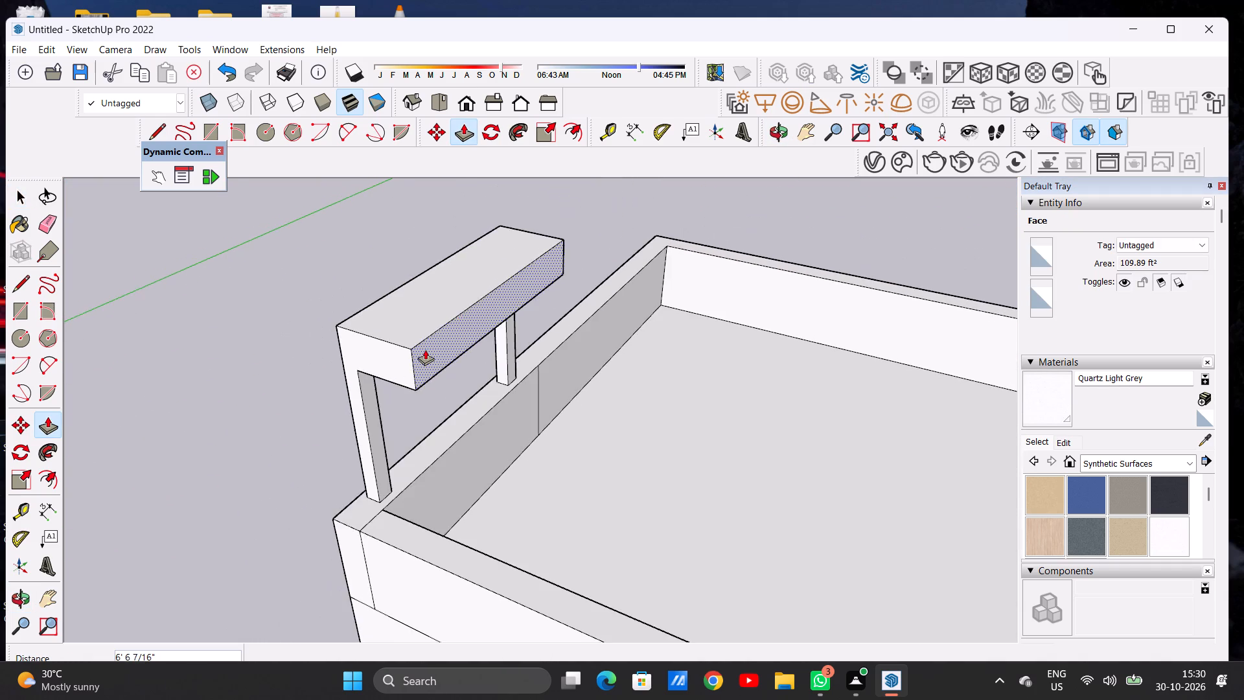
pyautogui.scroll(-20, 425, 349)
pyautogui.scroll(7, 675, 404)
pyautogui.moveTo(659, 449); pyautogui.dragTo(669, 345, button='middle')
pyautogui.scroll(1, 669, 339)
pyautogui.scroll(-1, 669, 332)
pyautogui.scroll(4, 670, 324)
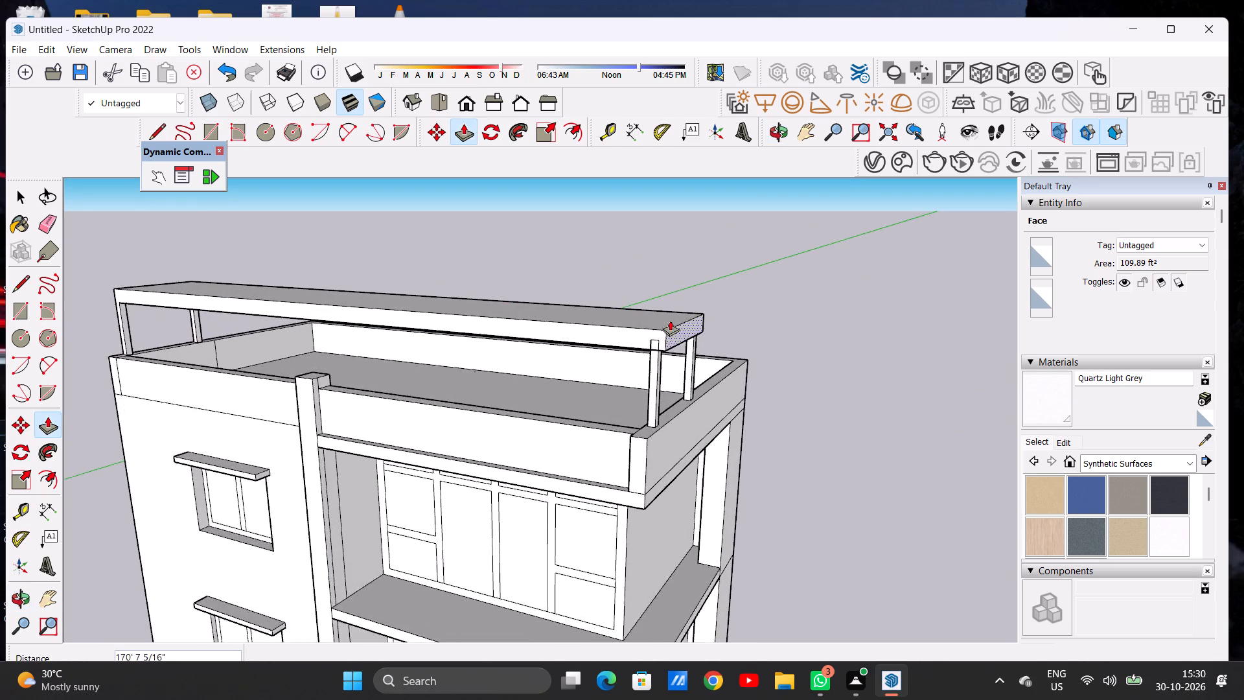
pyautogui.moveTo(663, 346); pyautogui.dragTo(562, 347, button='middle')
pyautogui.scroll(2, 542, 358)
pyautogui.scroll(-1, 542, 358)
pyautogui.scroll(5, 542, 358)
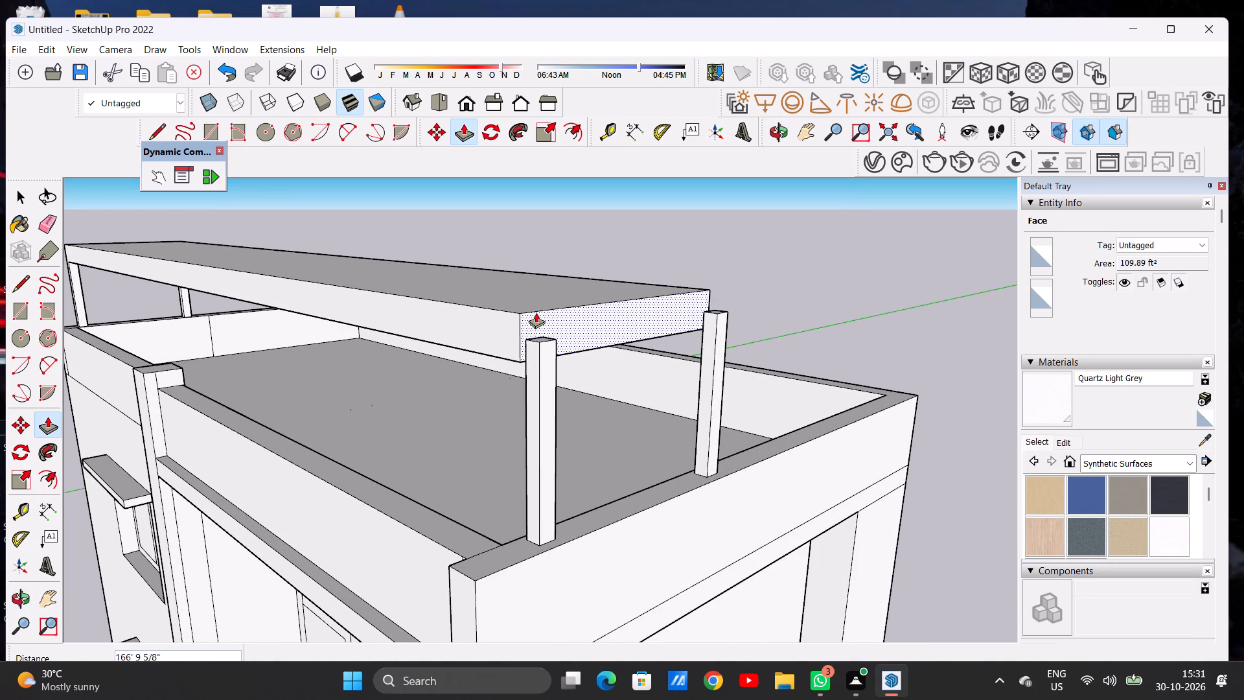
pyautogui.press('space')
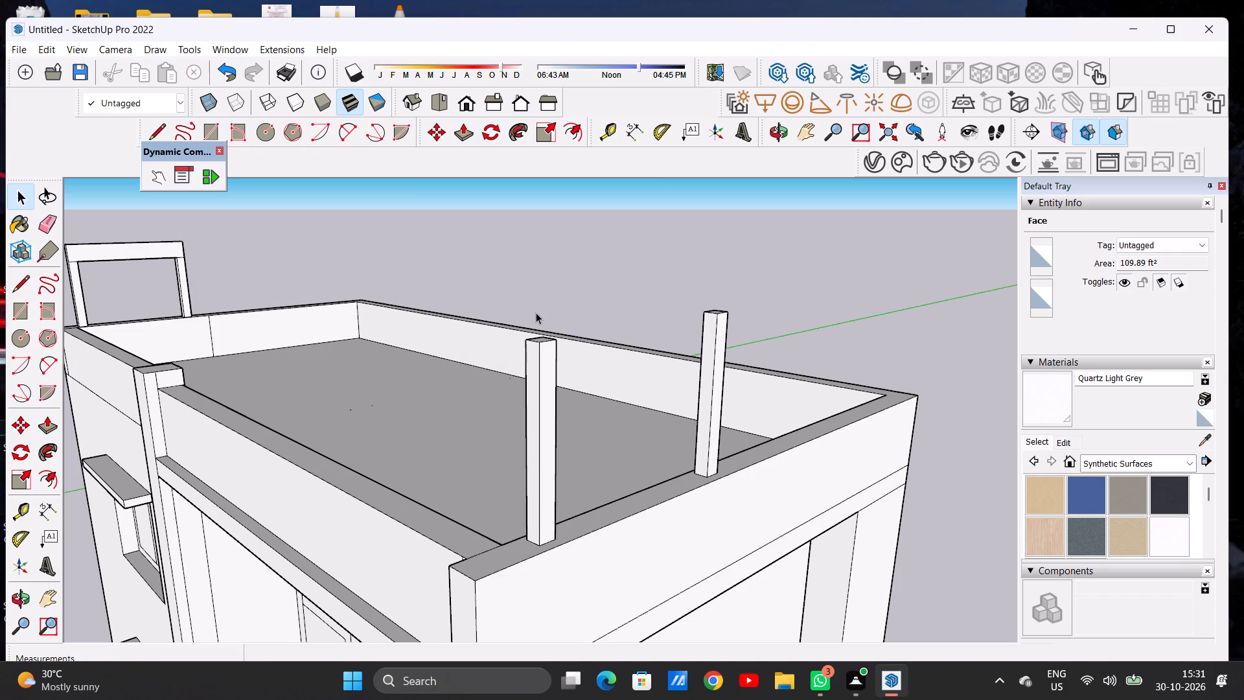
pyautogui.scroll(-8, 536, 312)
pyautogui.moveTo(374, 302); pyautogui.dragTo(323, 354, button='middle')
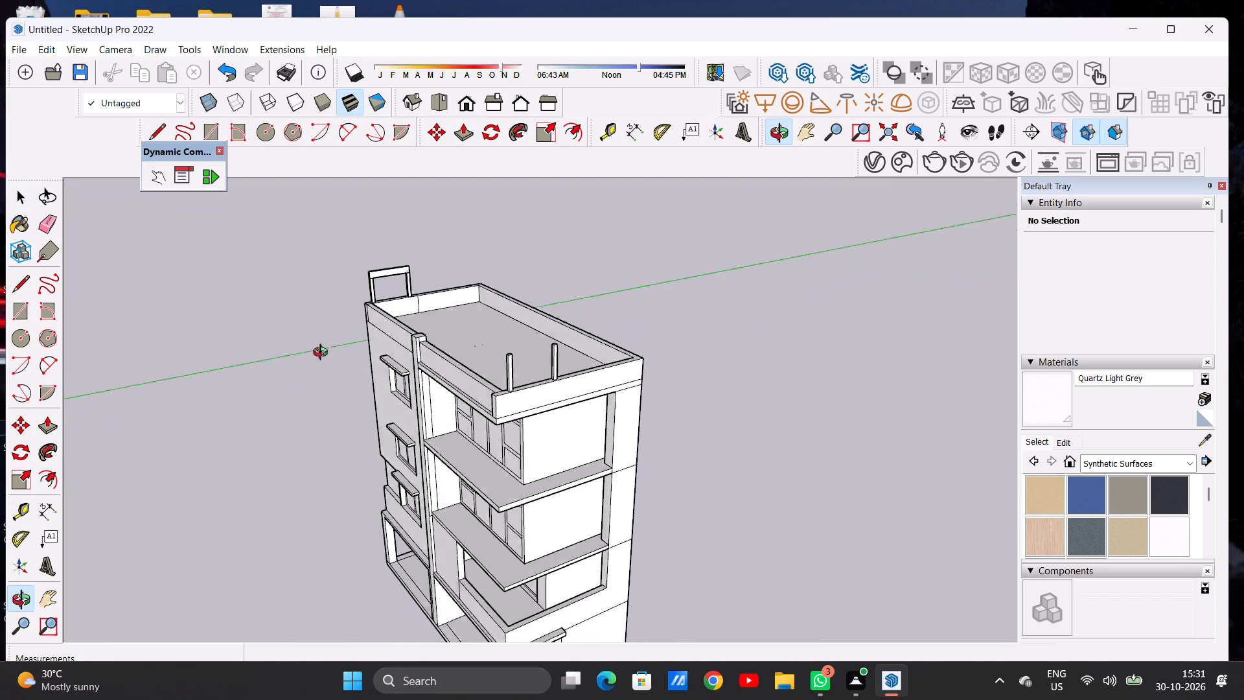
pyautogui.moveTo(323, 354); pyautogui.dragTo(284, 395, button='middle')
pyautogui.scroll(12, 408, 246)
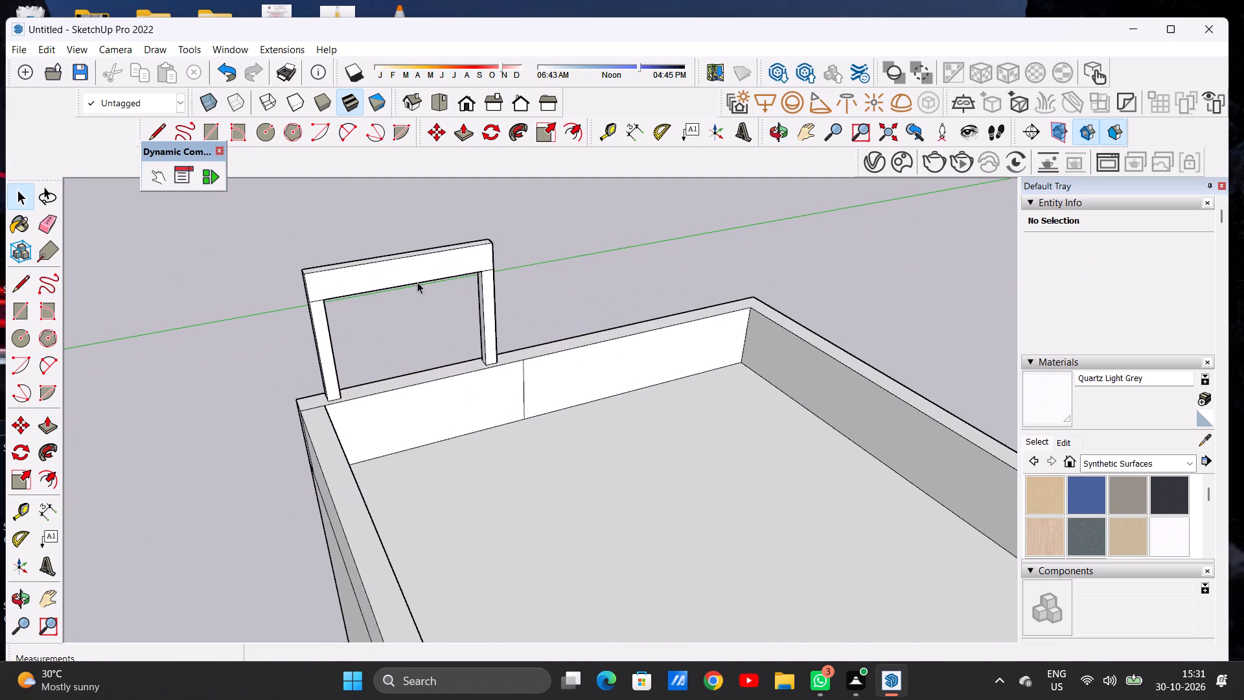
# Push/Pull the underside of the end-parapet frame's crossbar up 1' 6 3/16".
pyautogui.moveTo(419, 294); pyautogui.dragTo(296, 222, button='middle')
pyautogui.scroll(5, 505, 247)
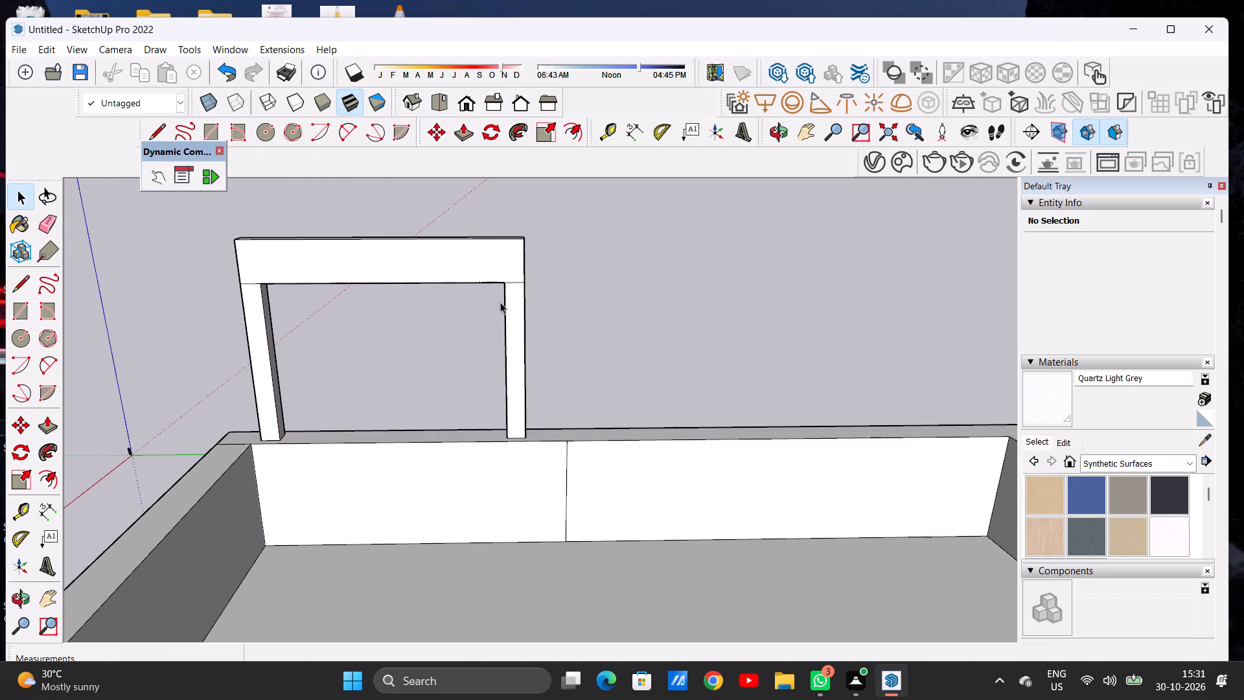
pyautogui.moveTo(498, 301); pyautogui.dragTo(471, 297, button='middle')
pyautogui.scroll(1, 472, 314)
pyautogui.scroll(-4, 478, 344)
pyautogui.moveTo(483, 362); pyautogui.dragTo(384, 300, button='middle')
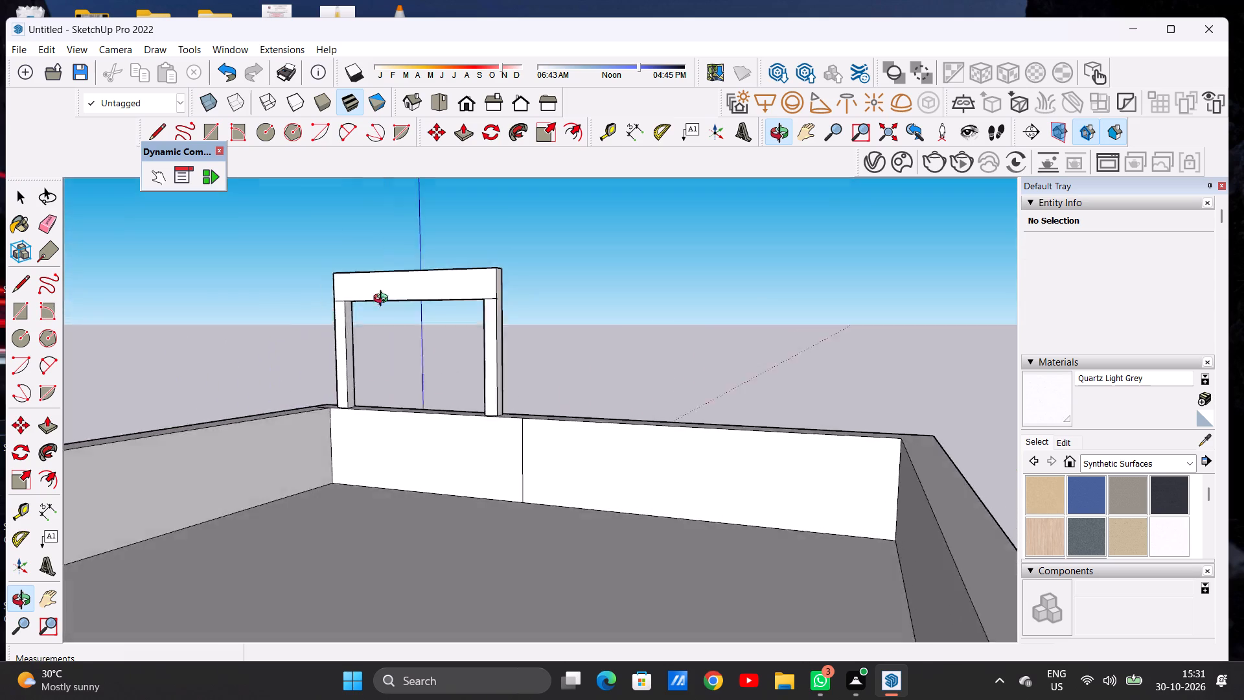
pyautogui.moveTo(384, 300); pyautogui.dragTo(363, 324, button='middle')
pyautogui.scroll(3, 467, 272)
pyautogui.scroll(-2, 468, 272)
pyautogui.scroll(2, 468, 272)
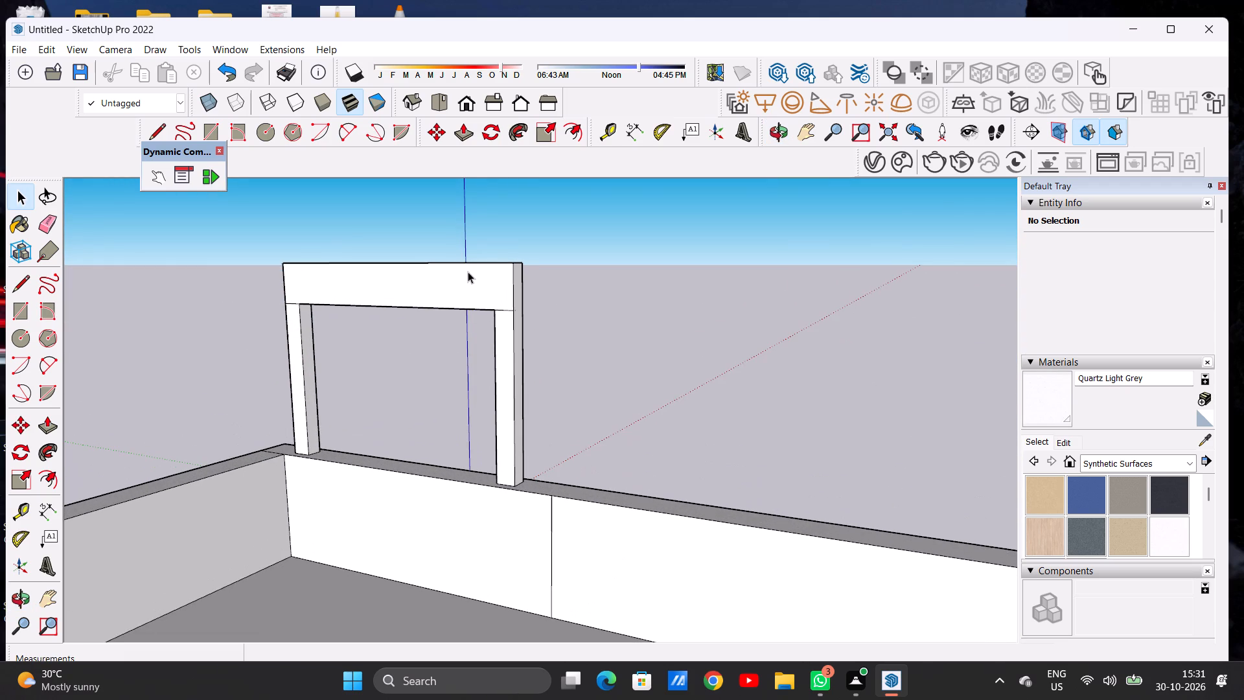
pyautogui.press('p')
pyautogui.scroll(1, 476, 303)
pyautogui.scroll(-1, 477, 303)
pyautogui.scroll(8, 477, 301)
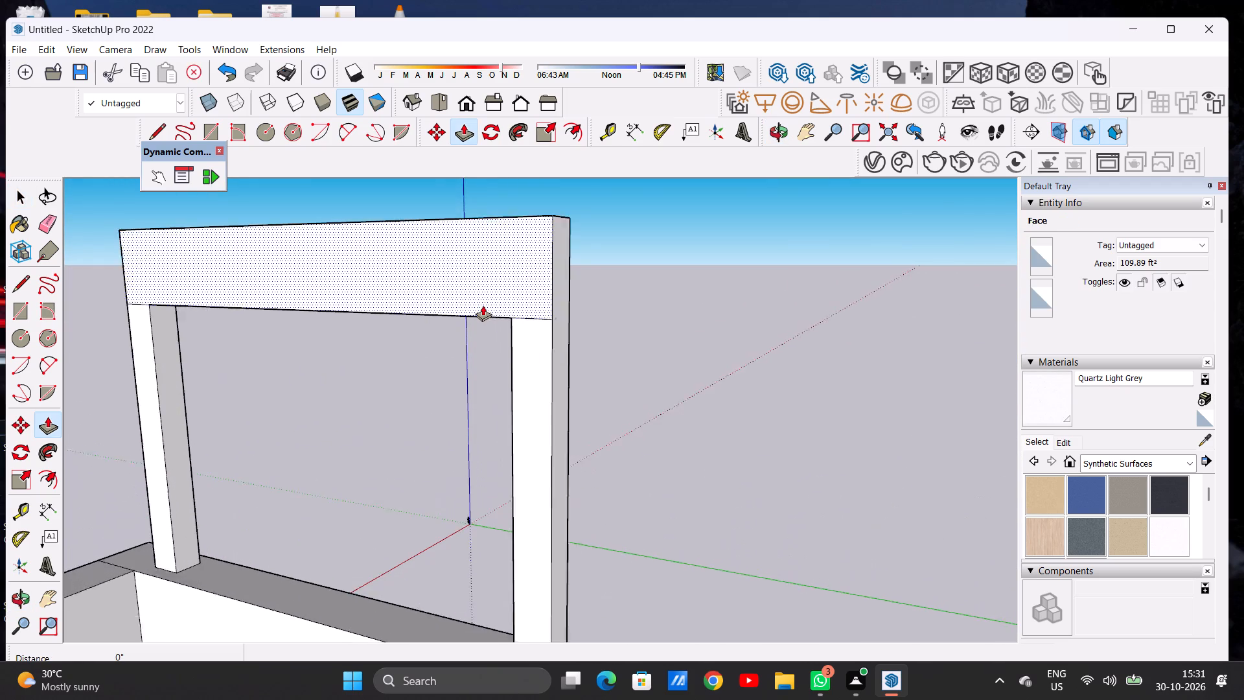
pyautogui.scroll(2, 483, 305)
pyautogui.moveTo(494, 329); pyautogui.dragTo(481, 252, button='middle')
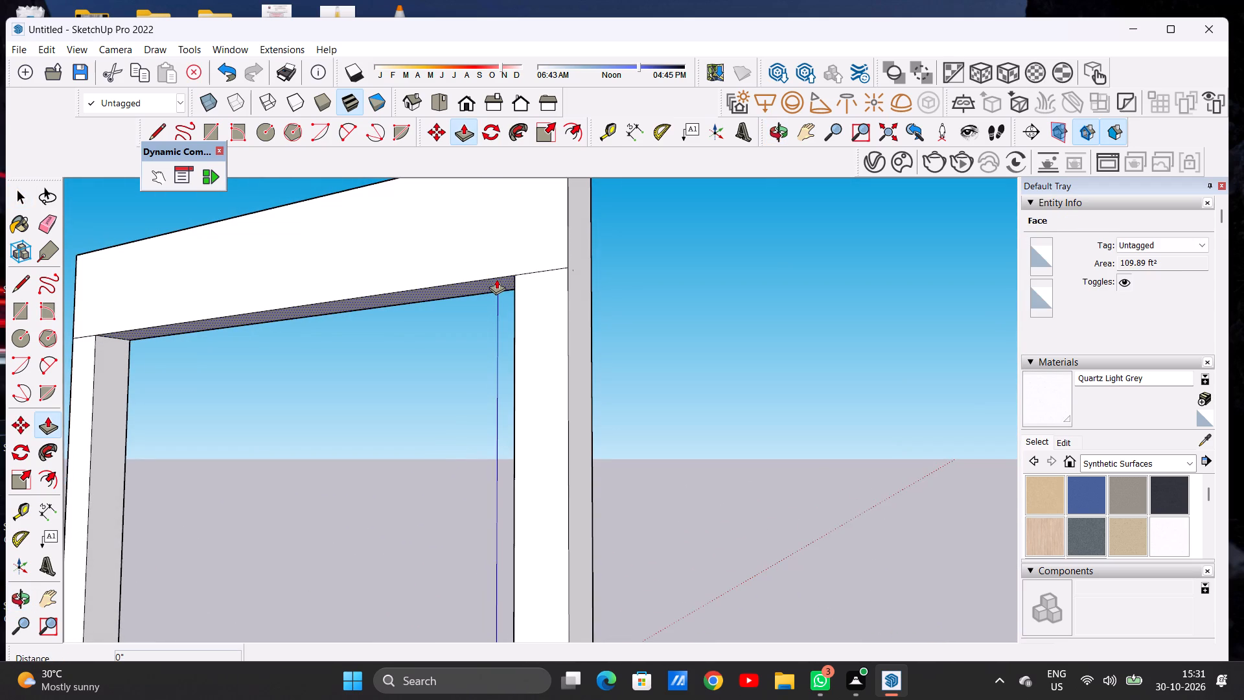
pyautogui.click(496, 279)
pyautogui.click(500, 233)
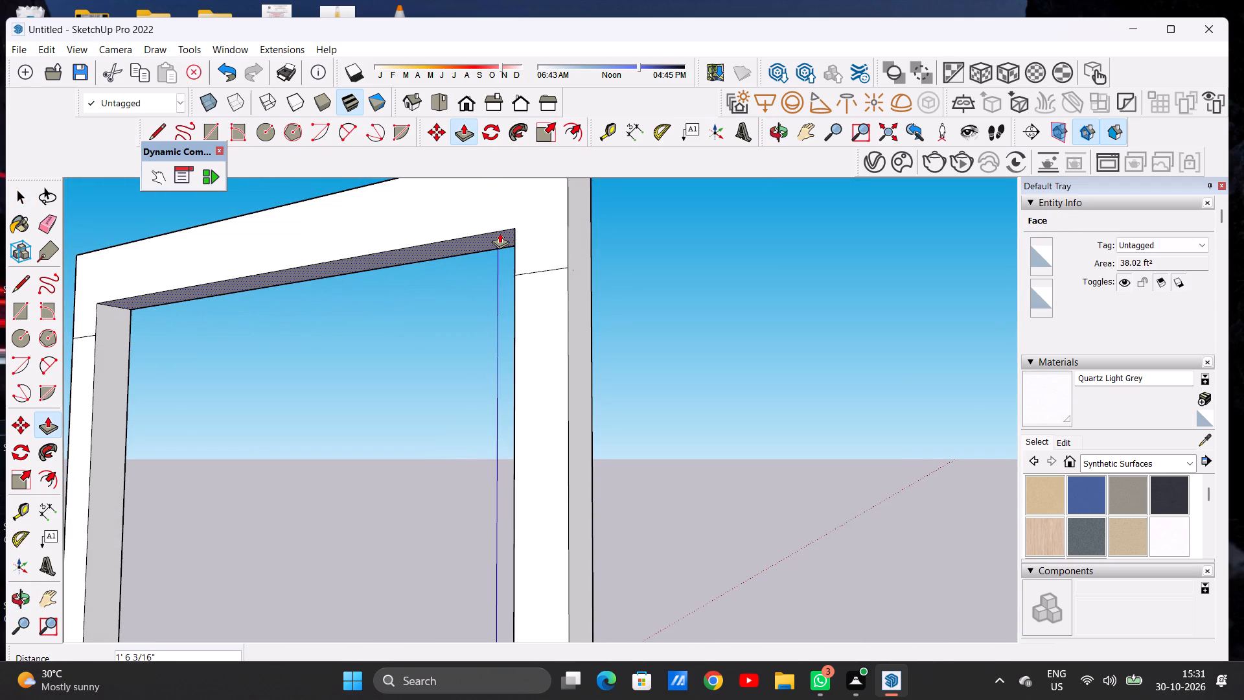
# Draw a 1' 10 3/4" line across the second post's roof-facing face, from the raised inner top corner to the outer edge.
pyautogui.press('space')
pyautogui.write('L')
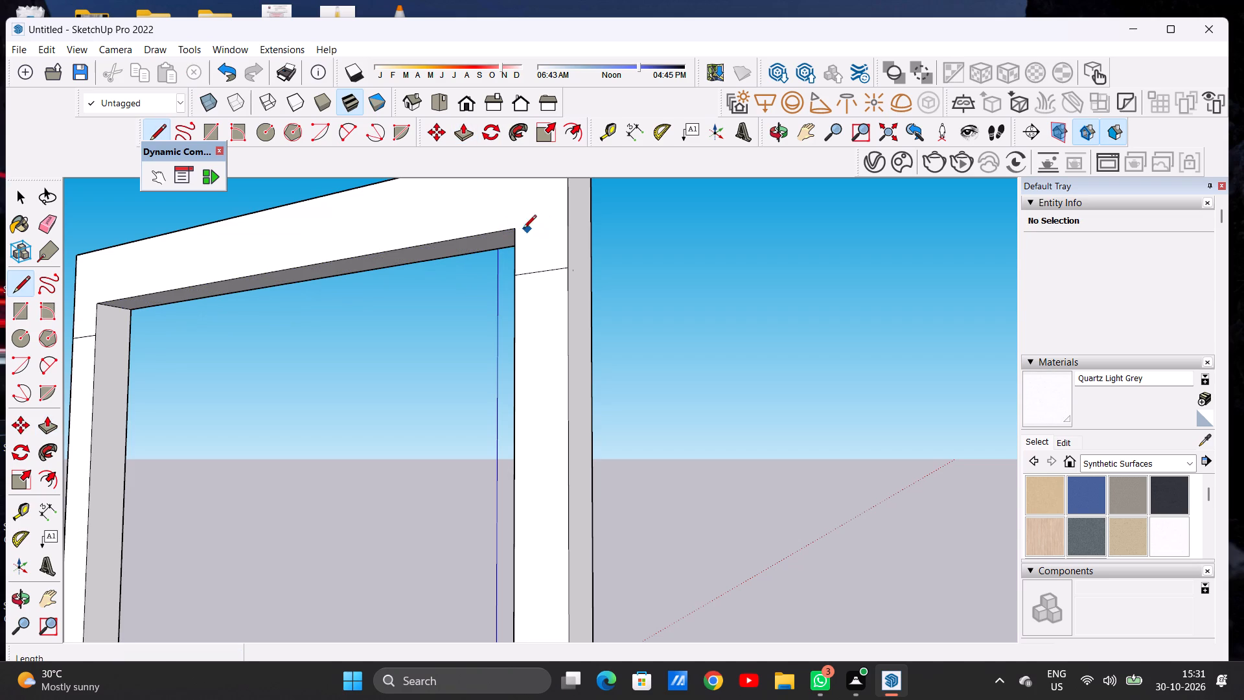
pyautogui.click(512, 227)
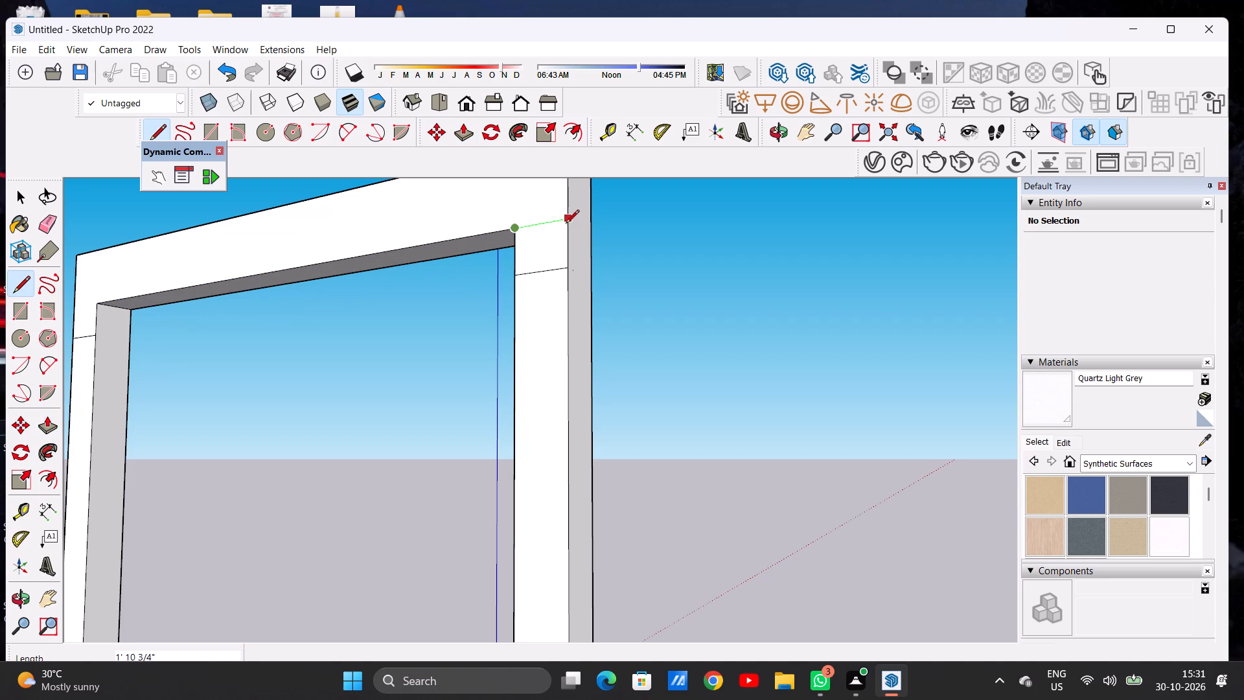
pyautogui.click(566, 224)
# Erase the stray short vertical line near the top of the second post's inner side face.
pyautogui.scroll(-3, 605, 269)
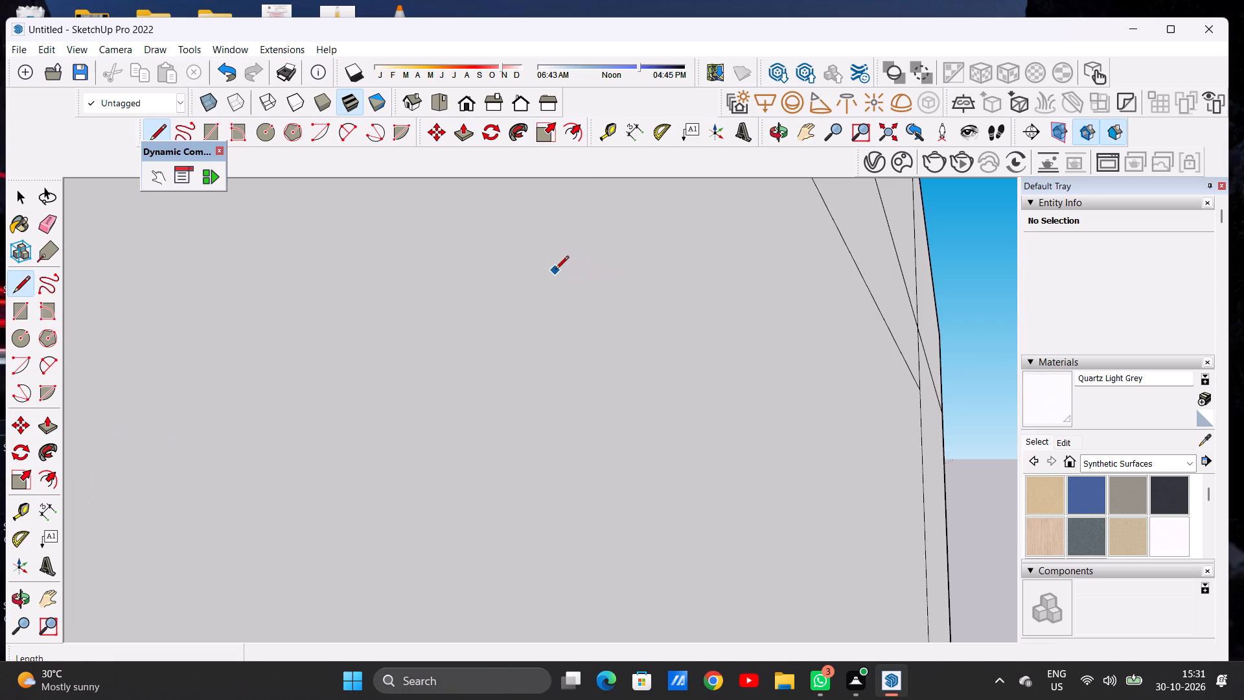
pyautogui.click(463, 106)
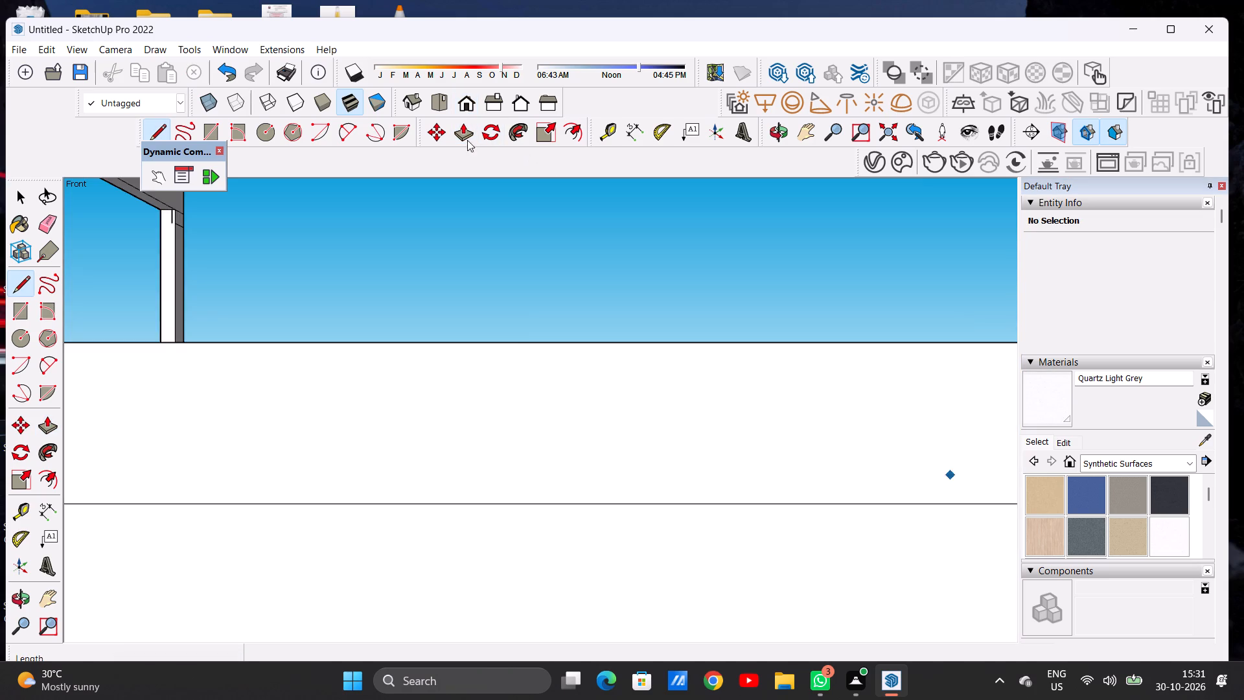
pyautogui.scroll(-8, 520, 393)
pyautogui.moveTo(462, 379); pyautogui.dragTo(298, 523, button='middle')
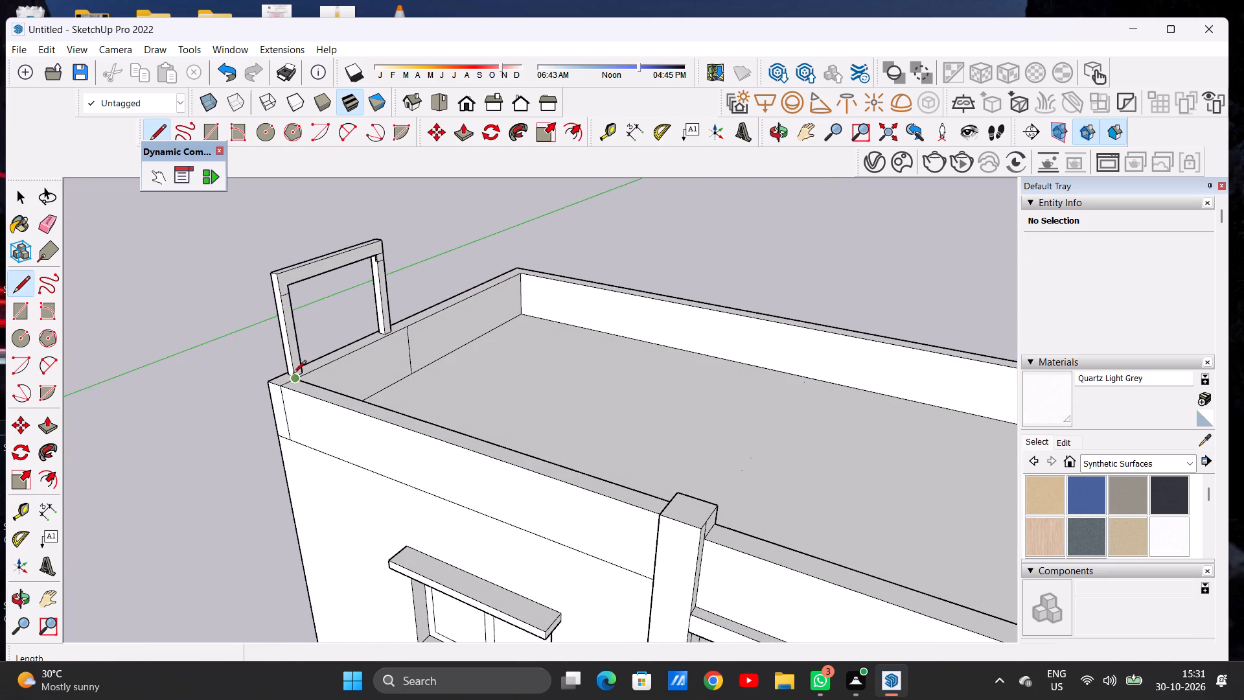
pyautogui.scroll(5, 461, 235)
pyautogui.scroll(-6, 374, 292)
pyautogui.scroll(7, 296, 296)
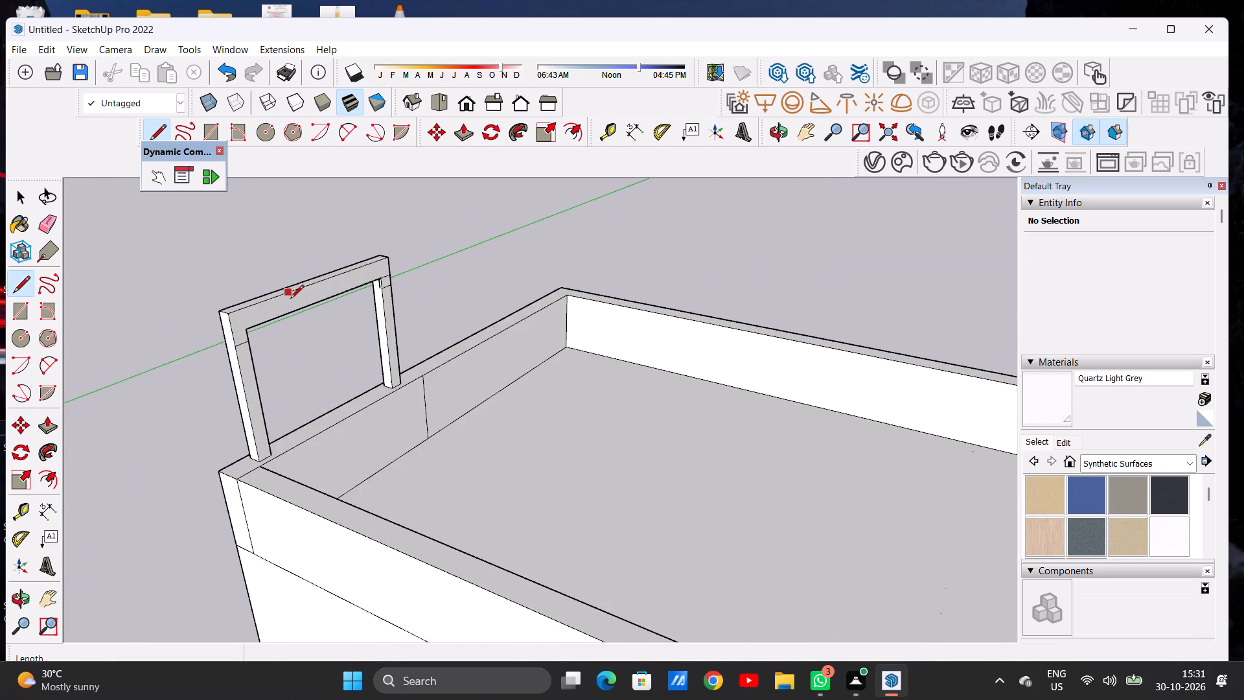
pyautogui.moveTo(394, 283); pyautogui.dragTo(223, 248, button='middle')
pyautogui.scroll(7, 448, 261)
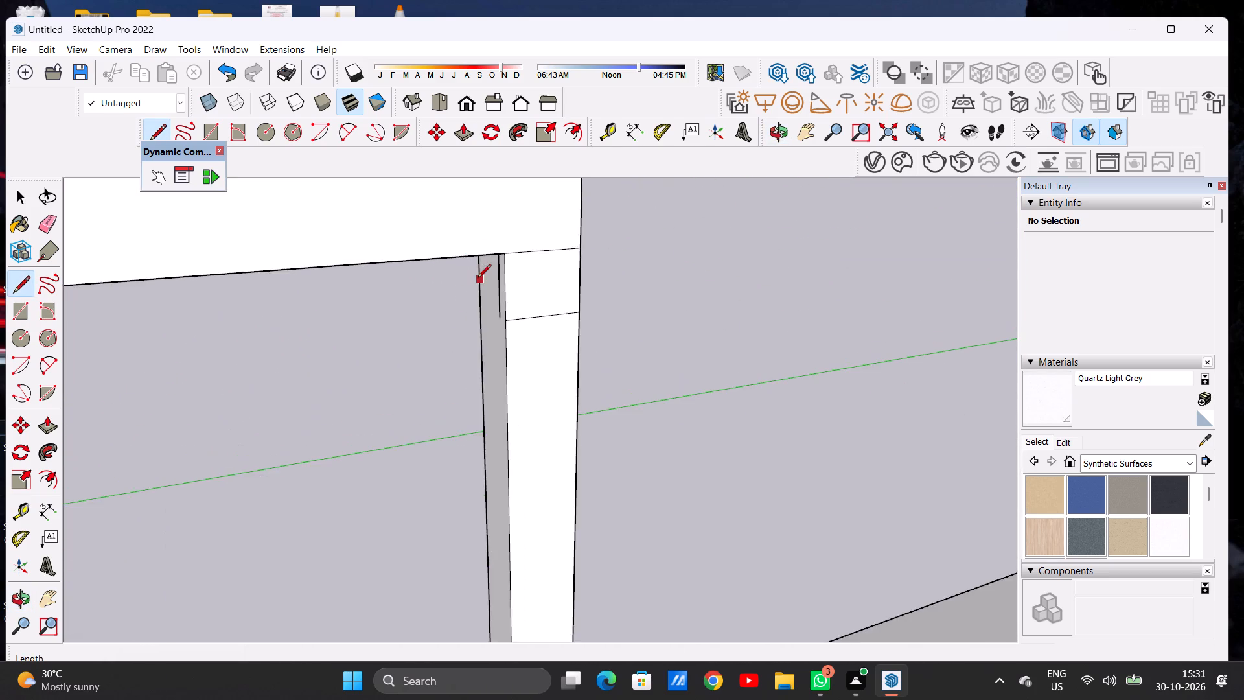
pyautogui.scroll(4, 478, 279)
pyautogui.scroll(-5, 512, 283)
pyautogui.press('space')
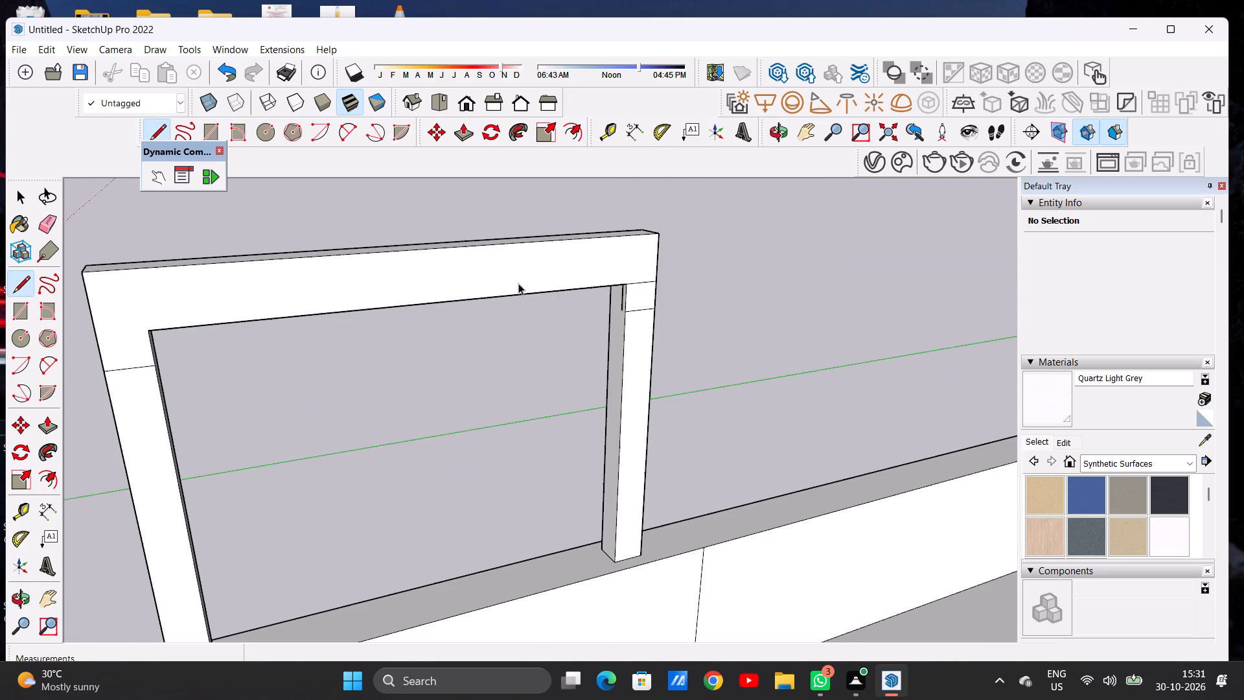
pyautogui.scroll(-4, 555, 270)
pyautogui.moveTo(615, 303); pyautogui.dragTo(650, 252, button='middle')
pyautogui.scroll(3, 616, 305)
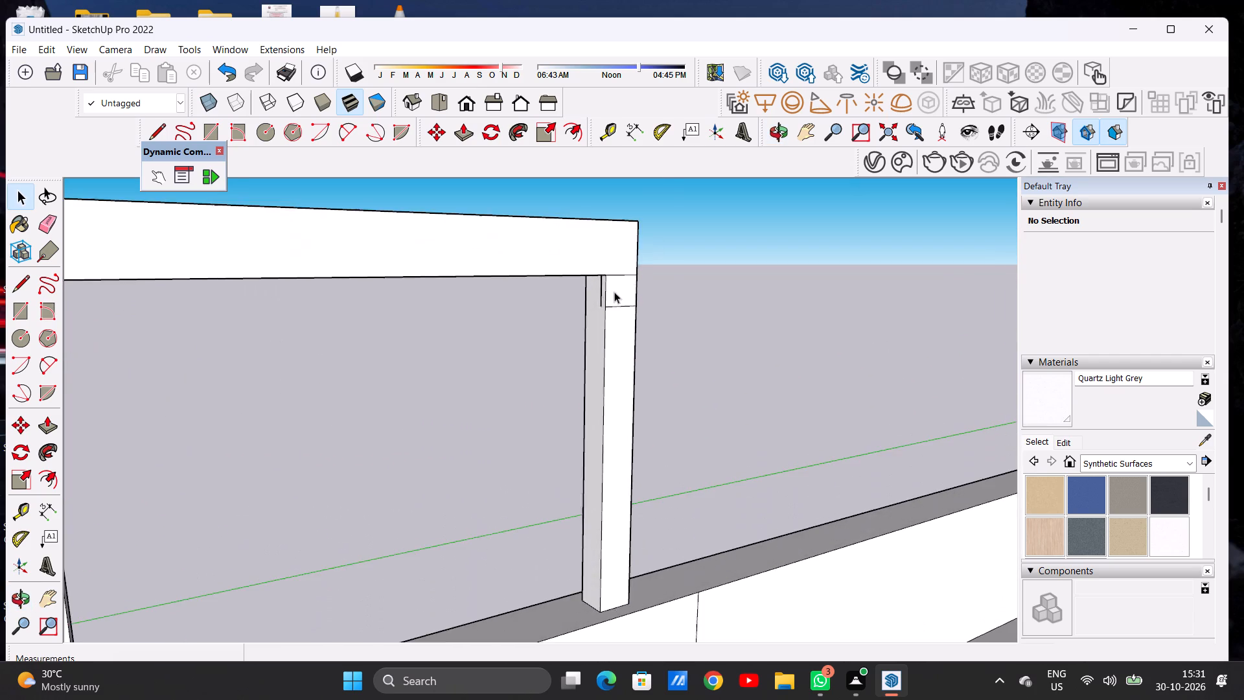
pyautogui.scroll(13, 614, 292)
pyautogui.press('e')
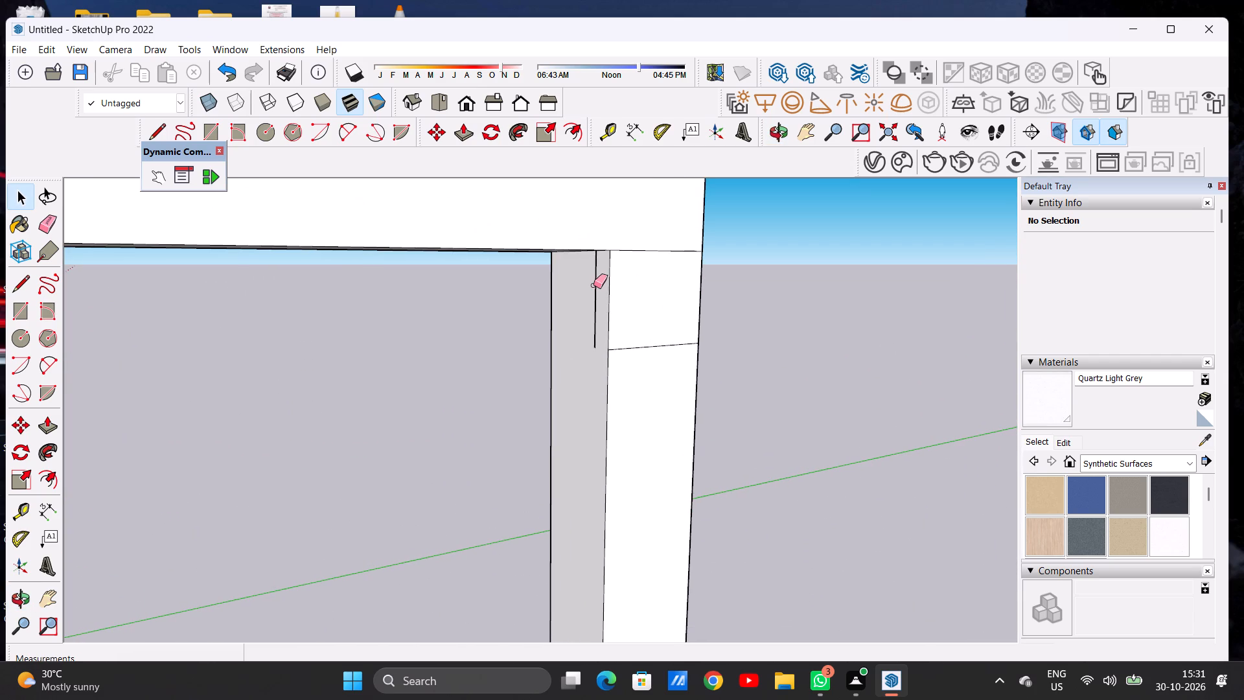
pyautogui.doubleClick(592, 286)
pyautogui.moveTo(596, 294); pyautogui.dragTo(590, 301)
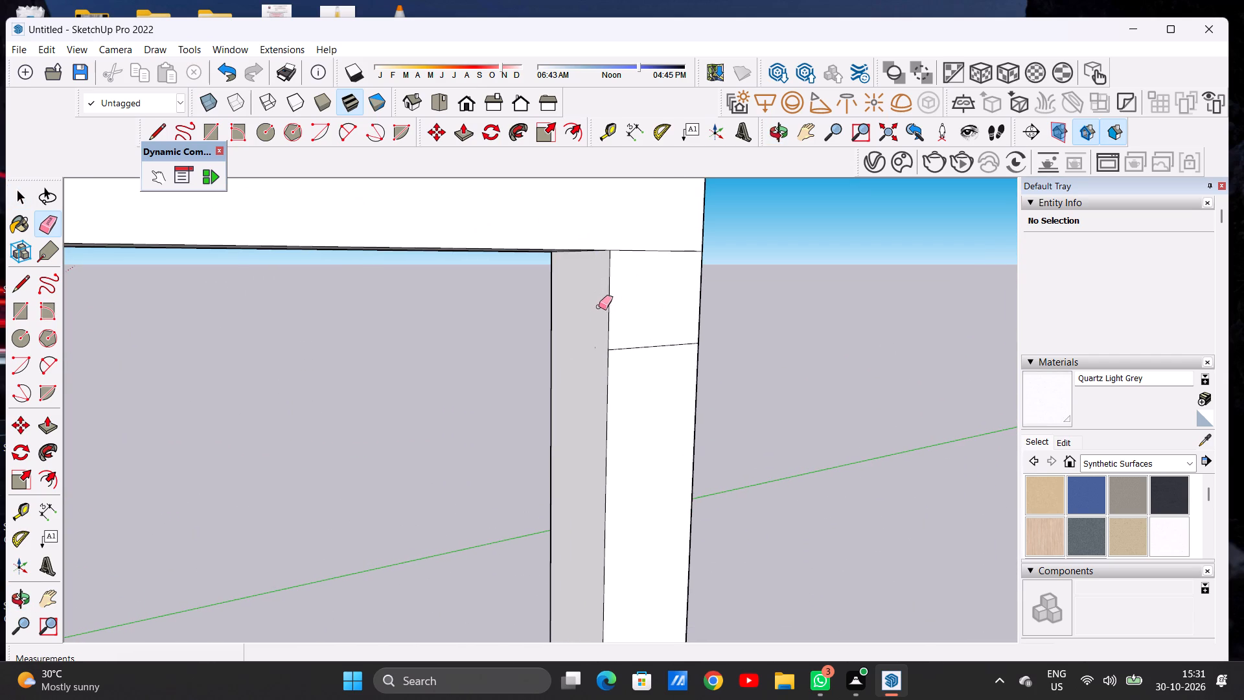
# Erase the lower of the two horizontal lines across the second post's roof-facing face.
pyautogui.press('space')
pyautogui.scroll(-11, 680, 310)
pyautogui.scroll(4, 666, 320)
pyautogui.press('e')
pyautogui.moveTo(674, 306); pyautogui.dragTo(674, 345)
pyautogui.scroll(-8, 729, 312)
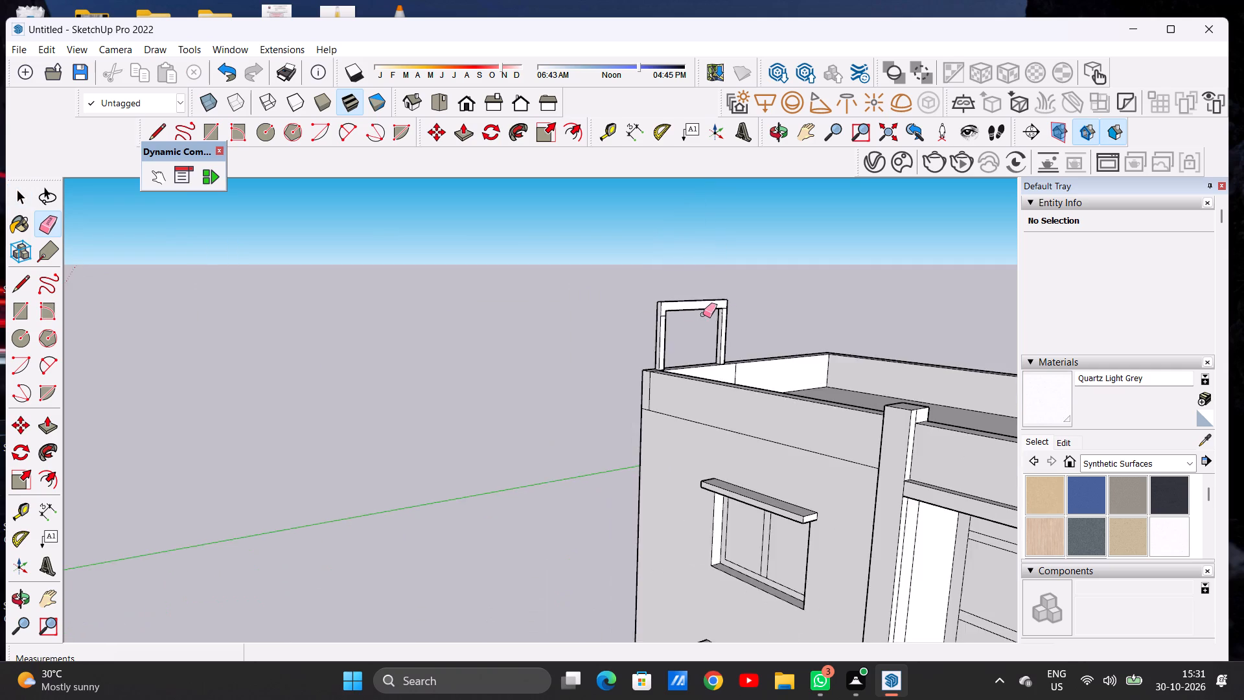
# Erase the old horizontal line across the corner post's roof-facing face, below the crossbar.
pyautogui.scroll(6, 689, 322)
pyautogui.scroll(4, 594, 285)
pyautogui.scroll(-6, 564, 292)
pyautogui.moveTo(576, 309); pyautogui.dragTo(500, 309, button='middle')
pyautogui.scroll(5, 554, 309)
pyautogui.scroll(-9, 549, 317)
pyautogui.scroll(15, 536, 323)
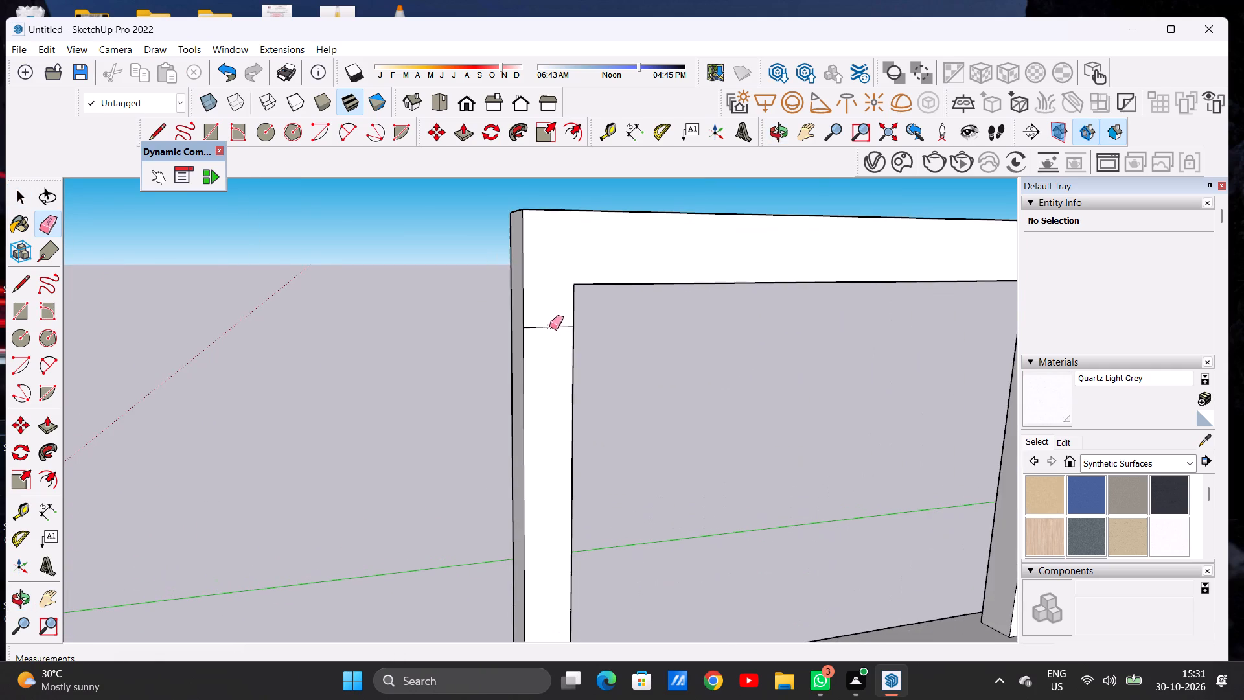
pyautogui.click(549, 322)
# Draw a 1' 10 3/4" line across the corner post's roof-facing face, from the frame's inner top corner to the outer edge.
pyautogui.press('l')
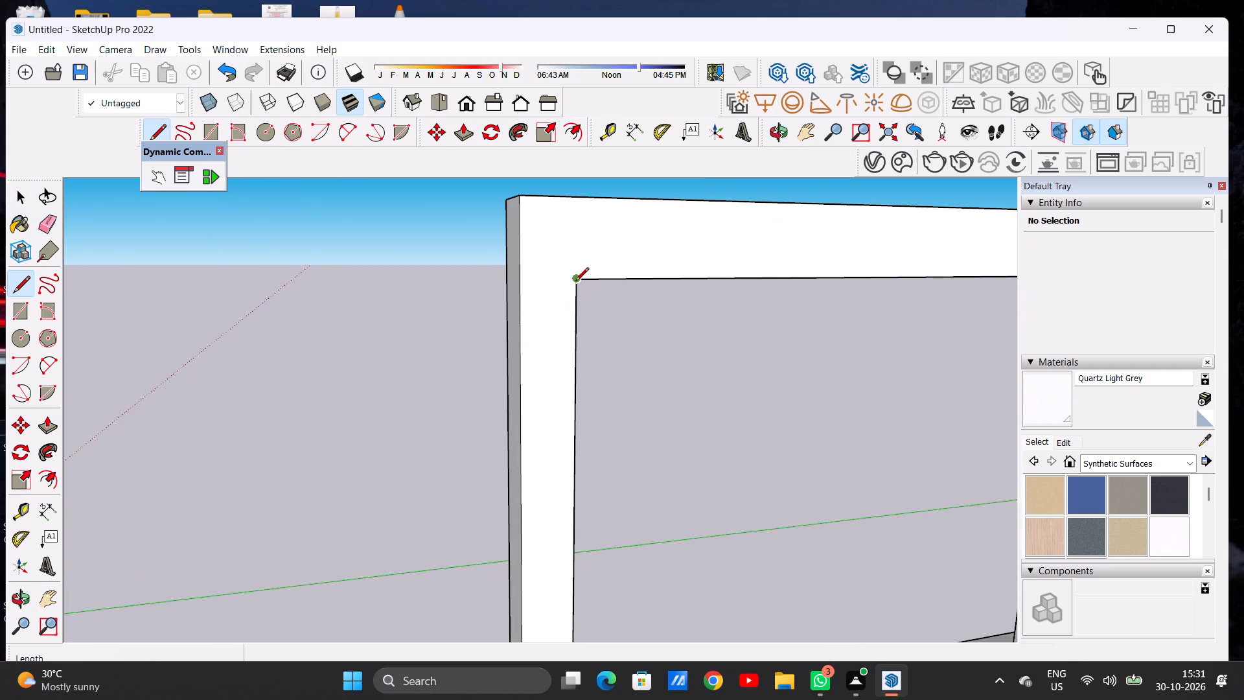
pyautogui.click(575, 281)
pyautogui.click(518, 282)
# Push/Pull the crossbar's roof-facing face 167' 6 3/8" across the roof to the near edge of the opposite posts.
pyautogui.press('space')
pyautogui.write('P')
pyautogui.click(563, 255)
pyautogui.scroll(-3, 648, 314)
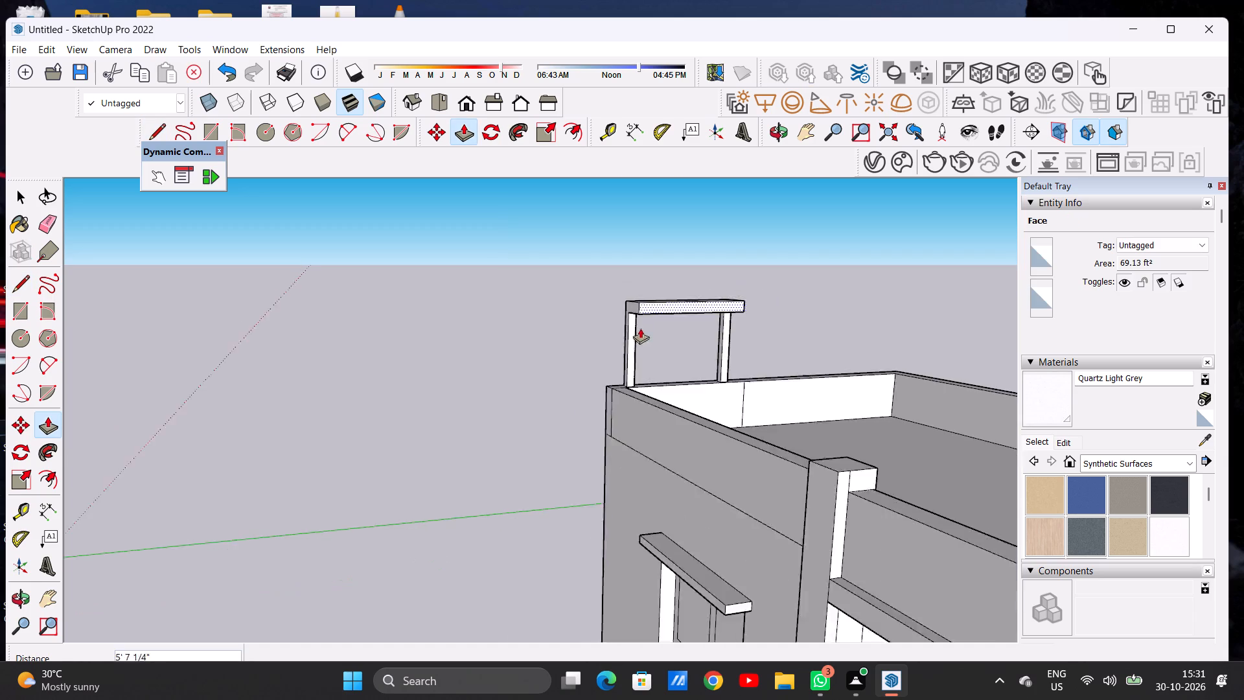
pyautogui.scroll(-14, 640, 328)
pyautogui.moveTo(752, 346); pyautogui.dragTo(829, 347, button='middle')
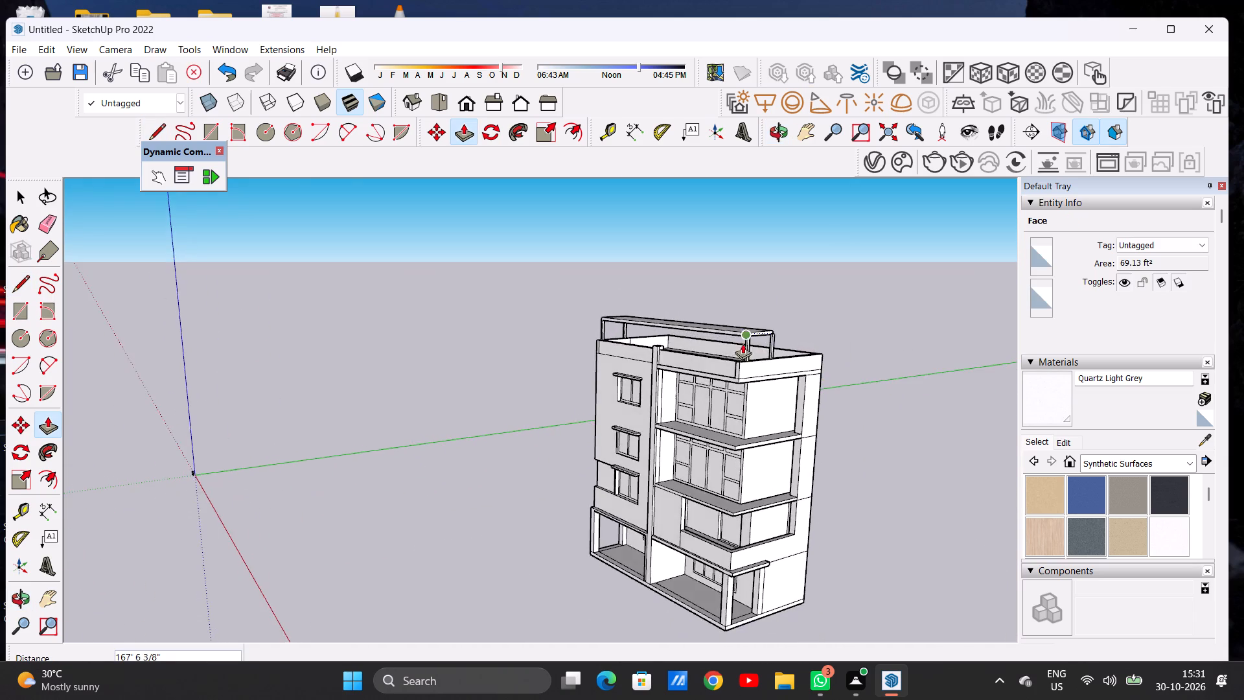
pyautogui.scroll(20, 743, 344)
pyautogui.scroll(1, 743, 344)
pyautogui.scroll(-1, 759, 323)
pyautogui.scroll(2, 759, 323)
pyautogui.scroll(-1, 757, 314)
pyautogui.scroll(6, 757, 314)
pyautogui.moveTo(757, 314); pyautogui.dragTo(733, 314, button='middle')
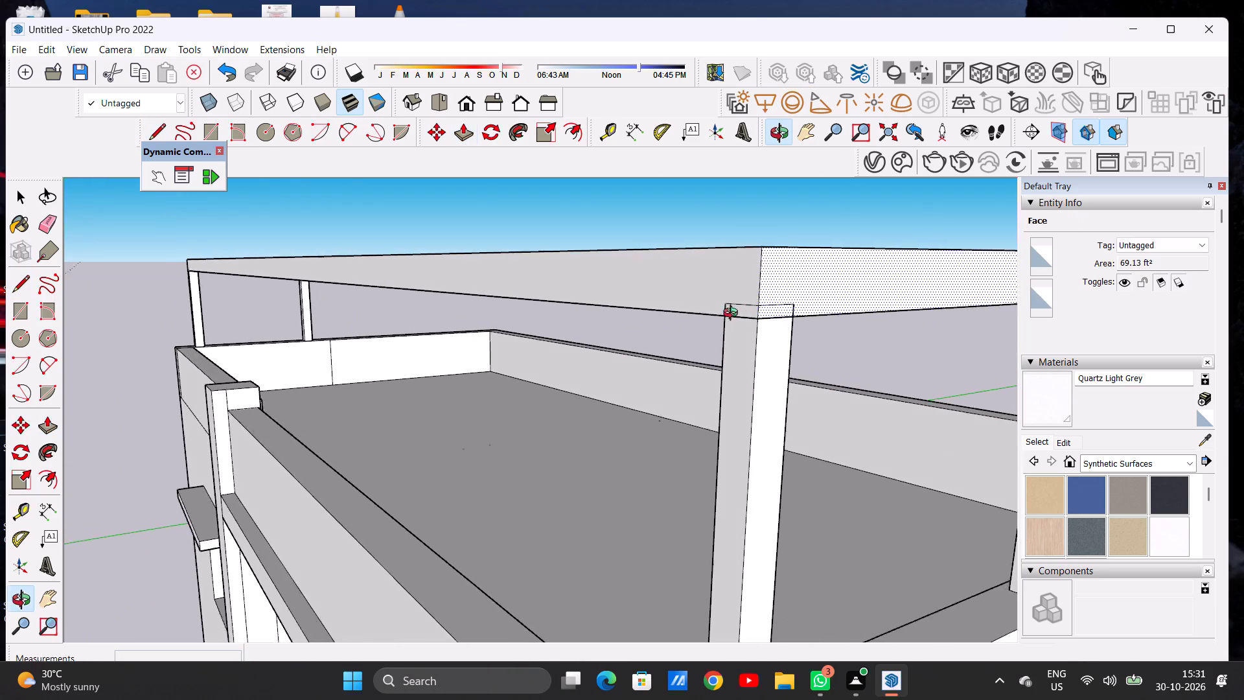
pyautogui.moveTo(733, 314); pyautogui.dragTo(703, 331, button='middle')
pyautogui.scroll(9, 755, 327)
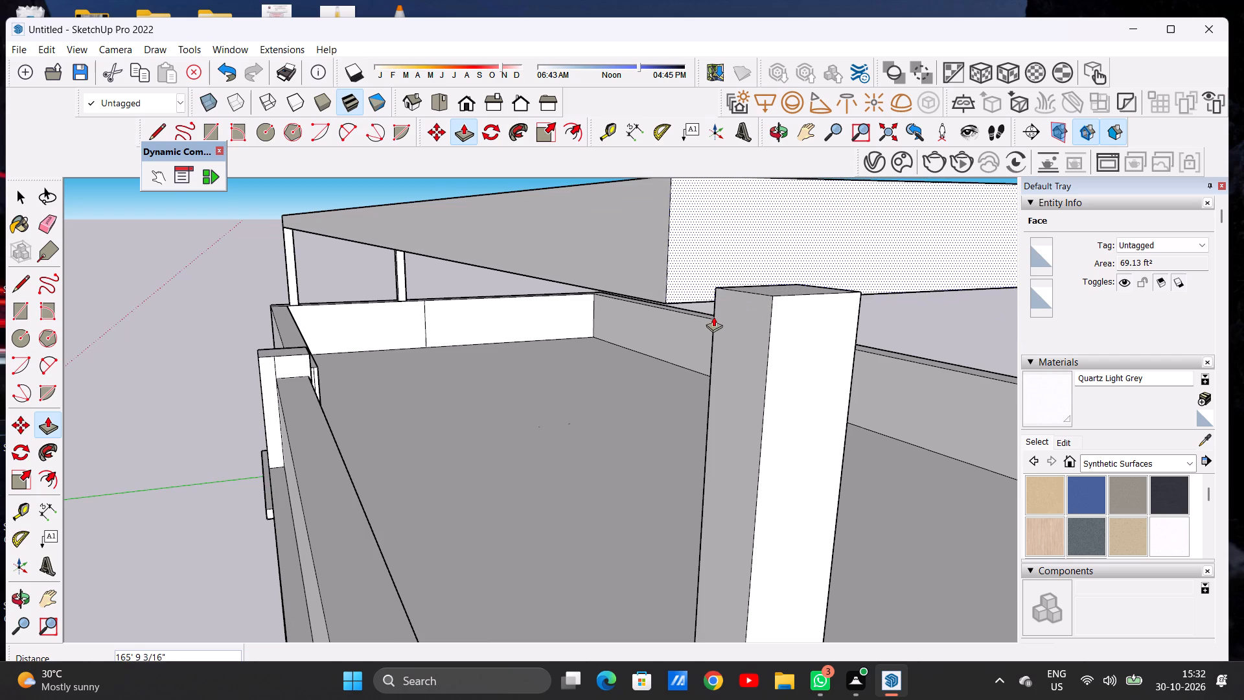
pyautogui.moveTo(702, 319); pyautogui.dragTo(748, 328, button='middle')
pyautogui.scroll(-5, 701, 321)
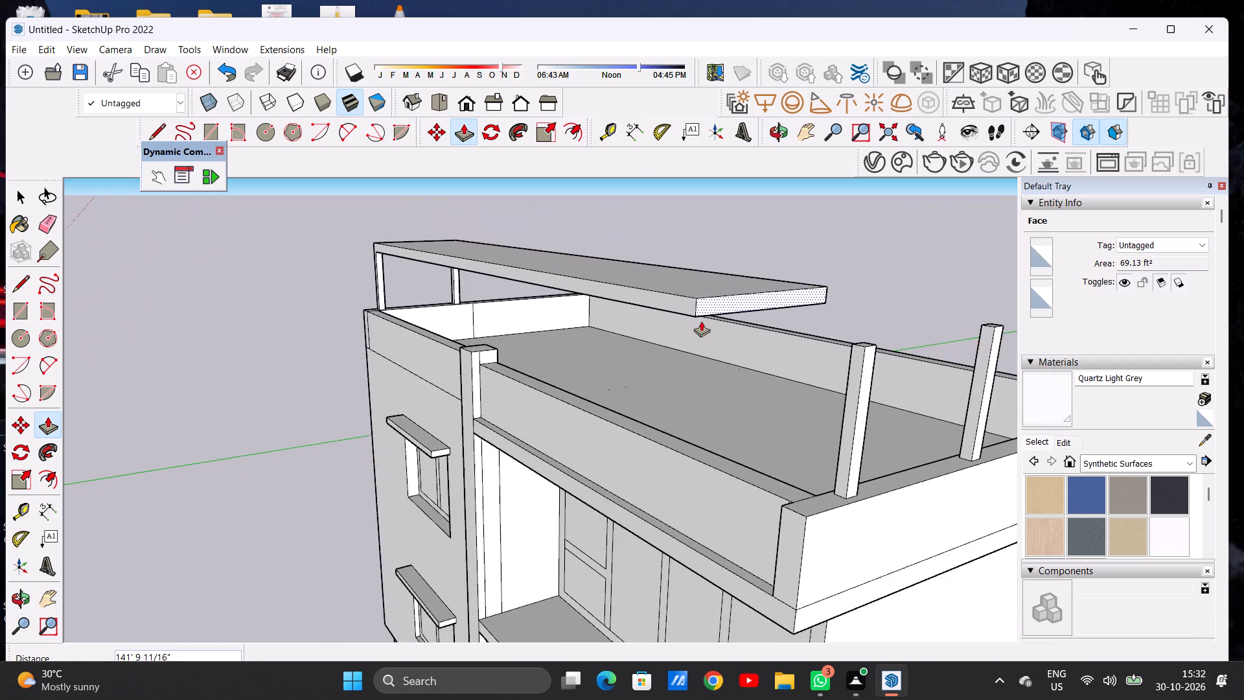
pyautogui.scroll(13, 819, 336)
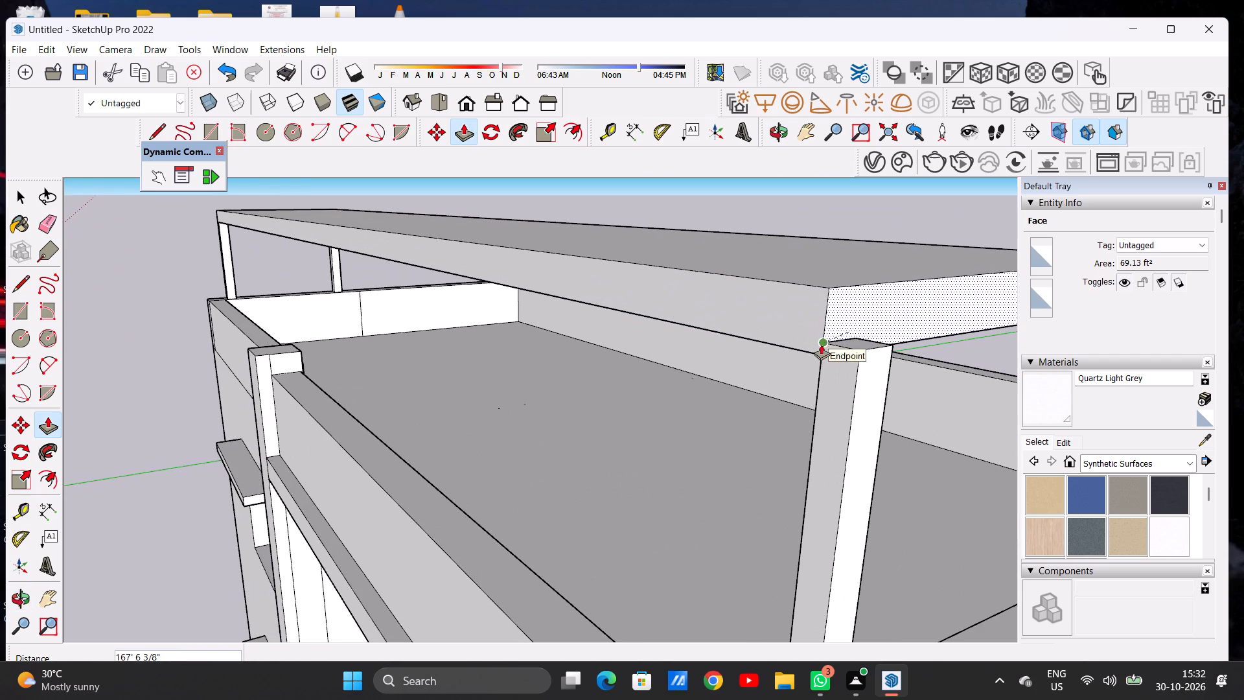
pyautogui.click(818, 344)
pyautogui.press('space')
# Push/Pull the top of the opposite corner post down about 5 3/4" to the slab's underside.
pyautogui.scroll(-8, 756, 308)
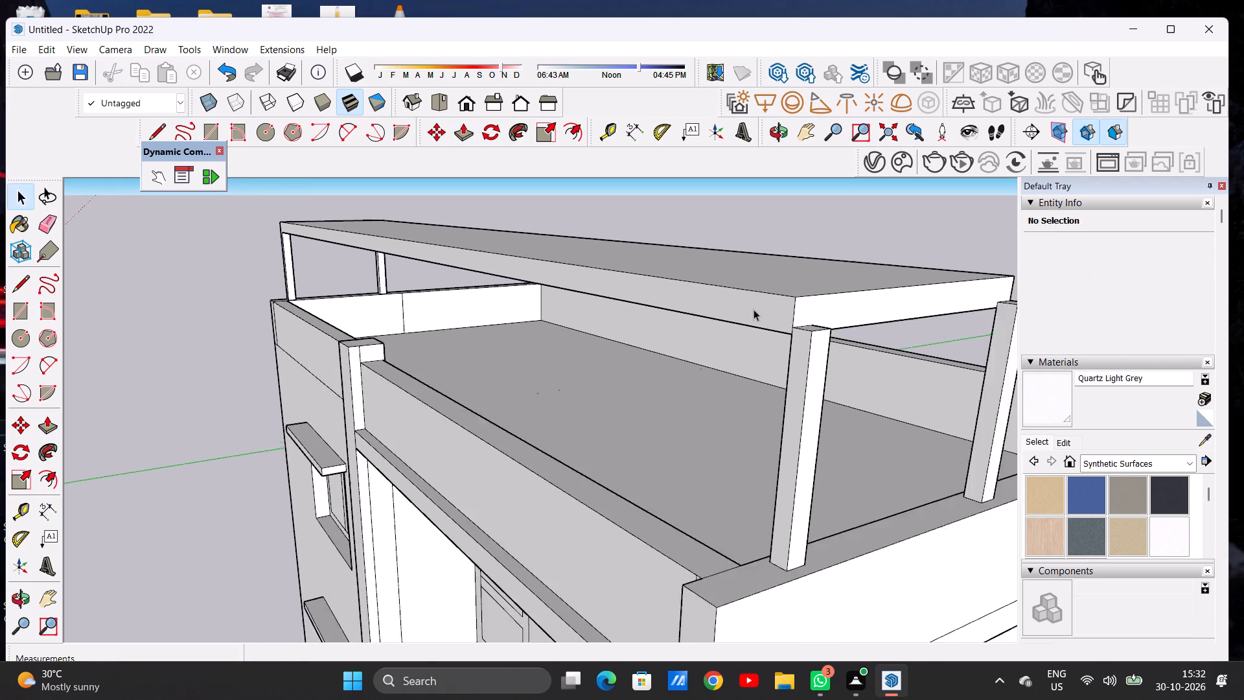
pyautogui.moveTo(829, 318); pyautogui.dragTo(452, 306, button='middle')
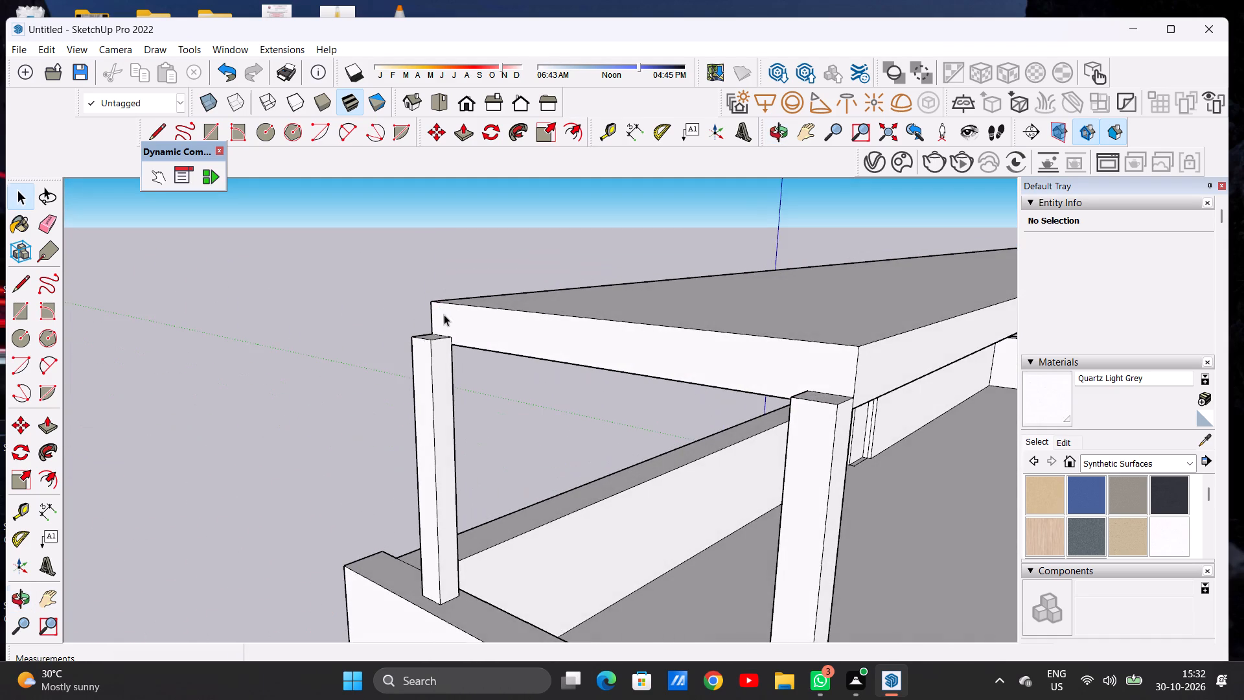
pyautogui.scroll(3, 424, 342)
pyautogui.press('p')
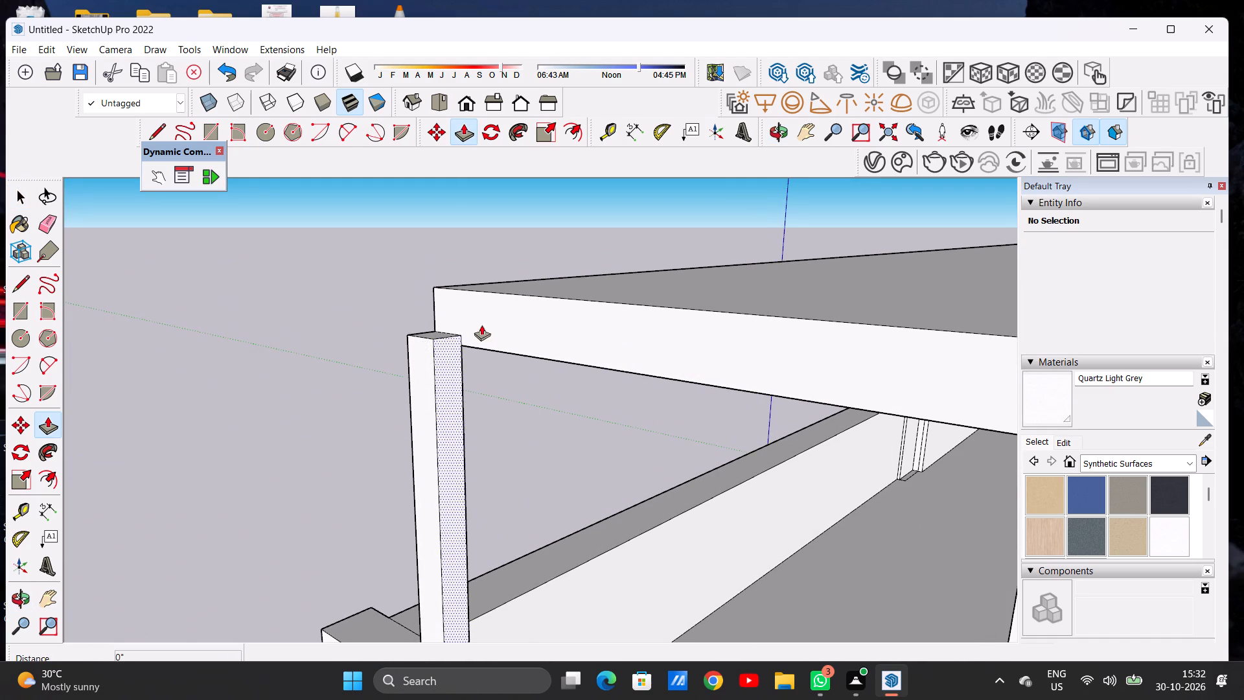
pyautogui.scroll(5, 445, 326)
pyautogui.click(432, 337)
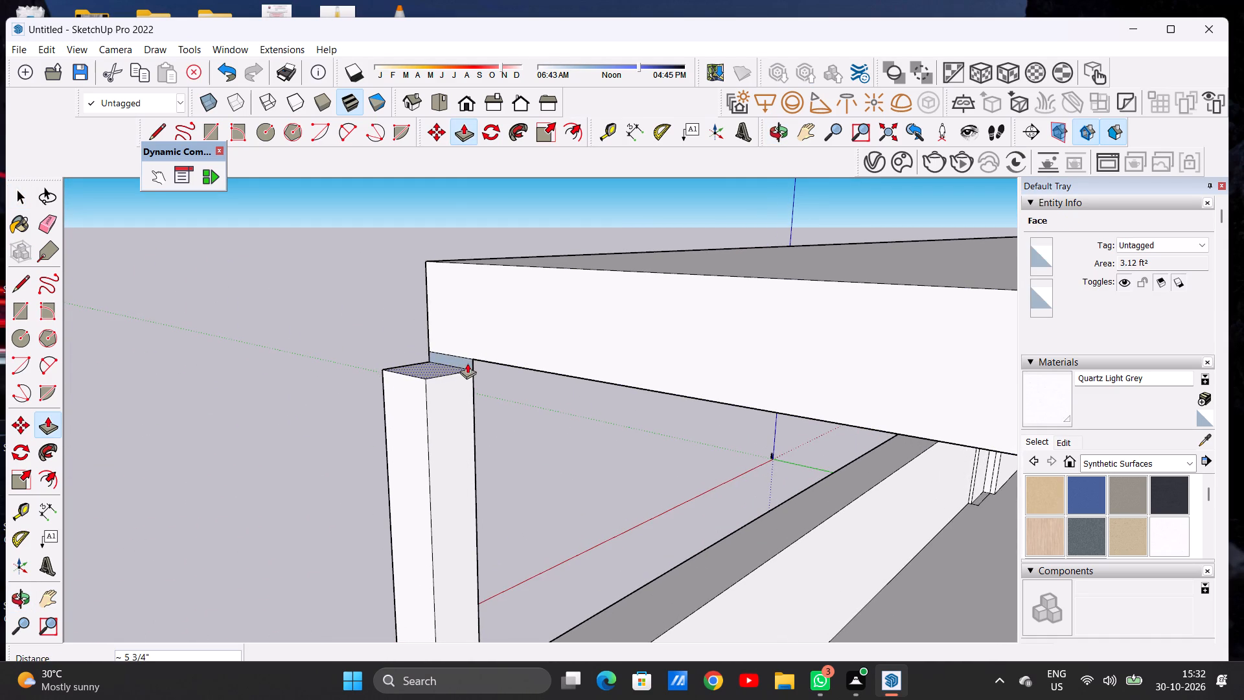
pyautogui.click(468, 358)
# Push/Pull the top of the other opposite post down to the slab's underside.
pyautogui.scroll(-11, 466, 341)
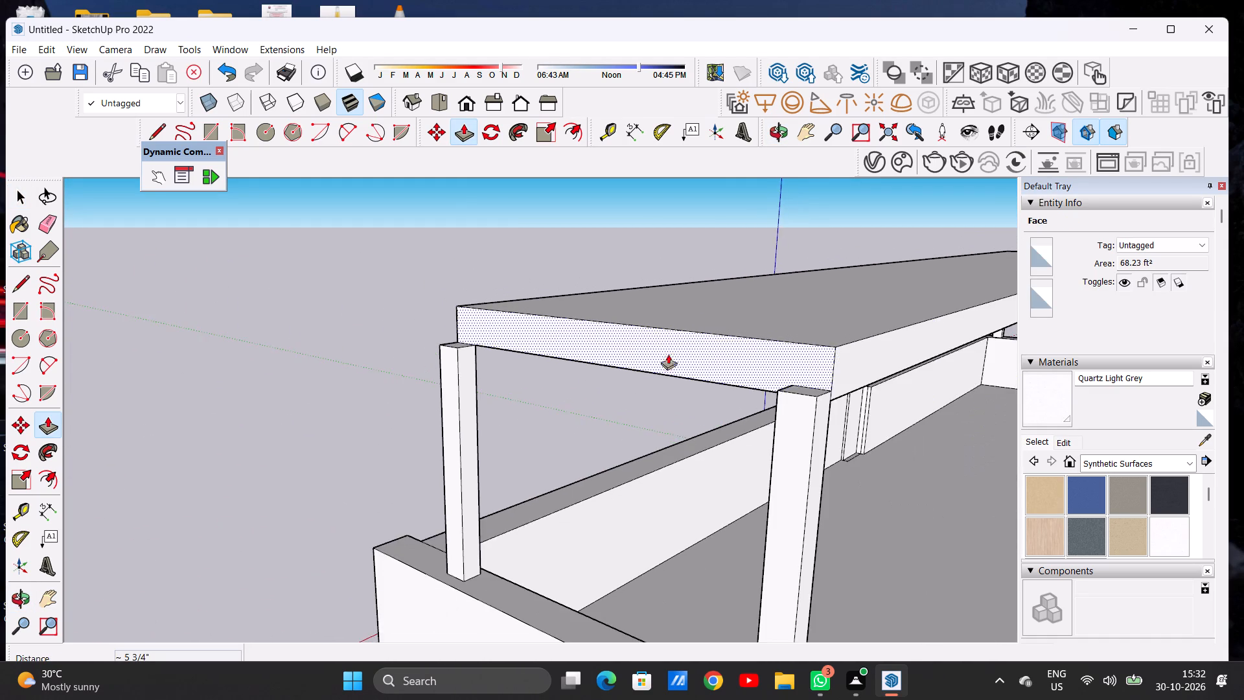
pyautogui.scroll(8, 787, 388)
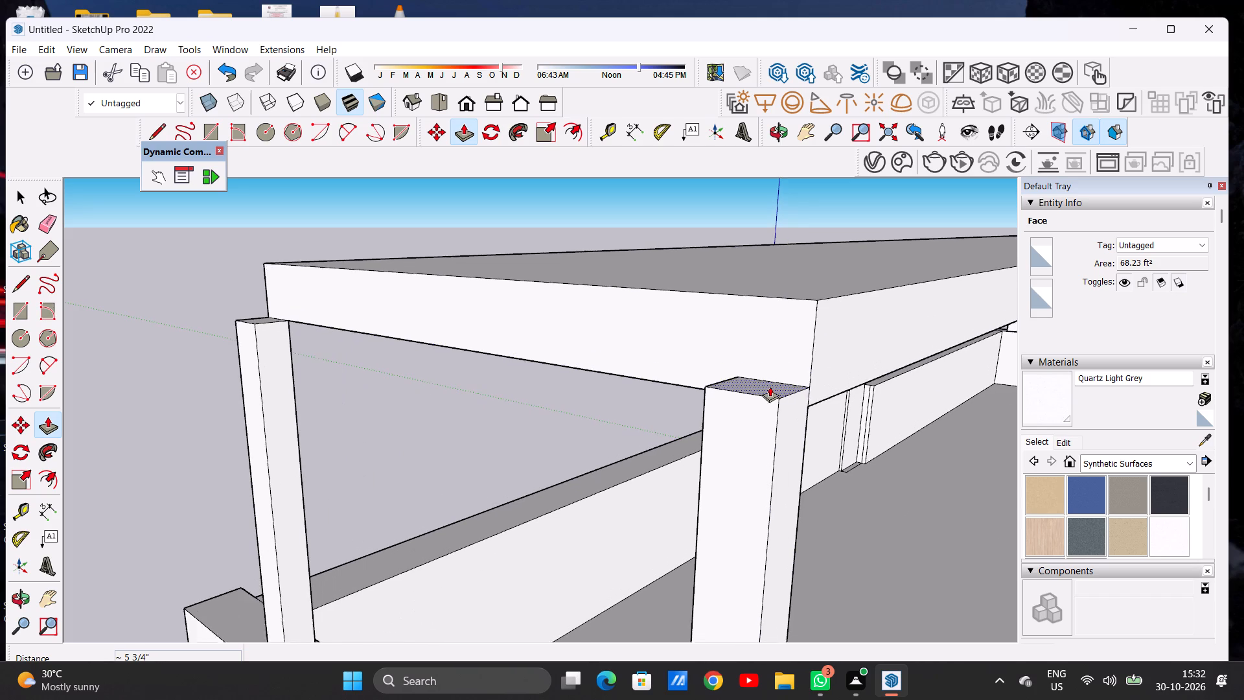
pyautogui.scroll(3, 770, 386)
pyautogui.click(770, 386)
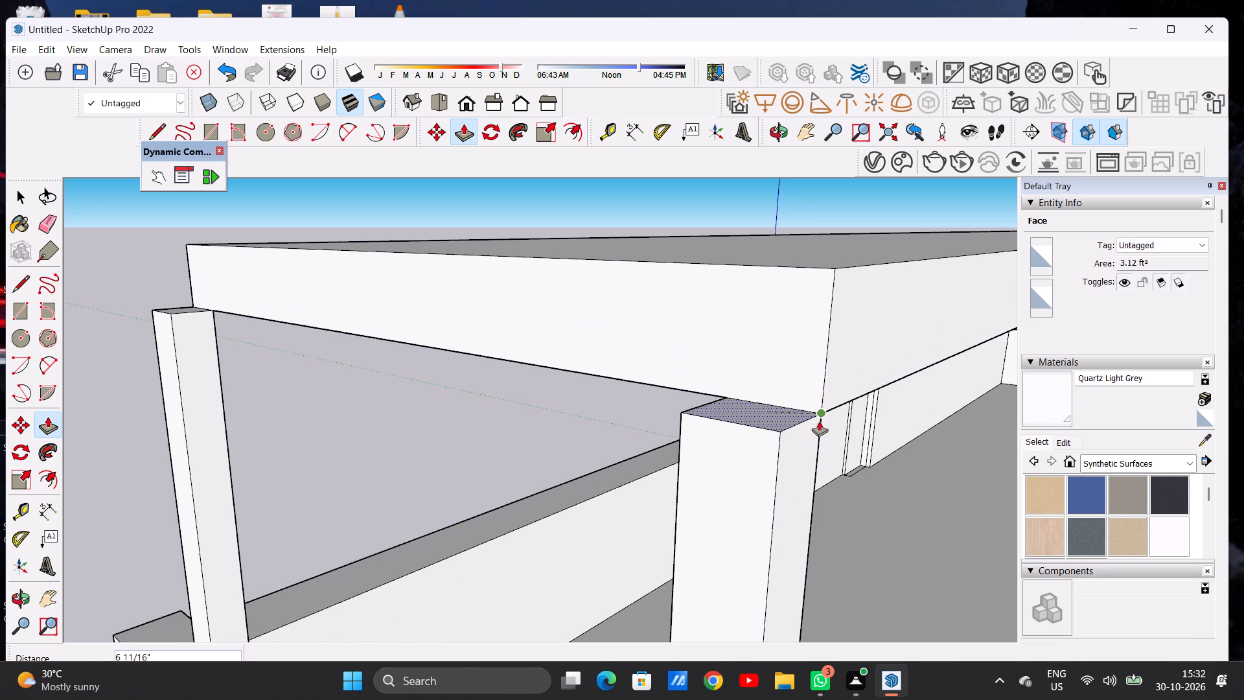
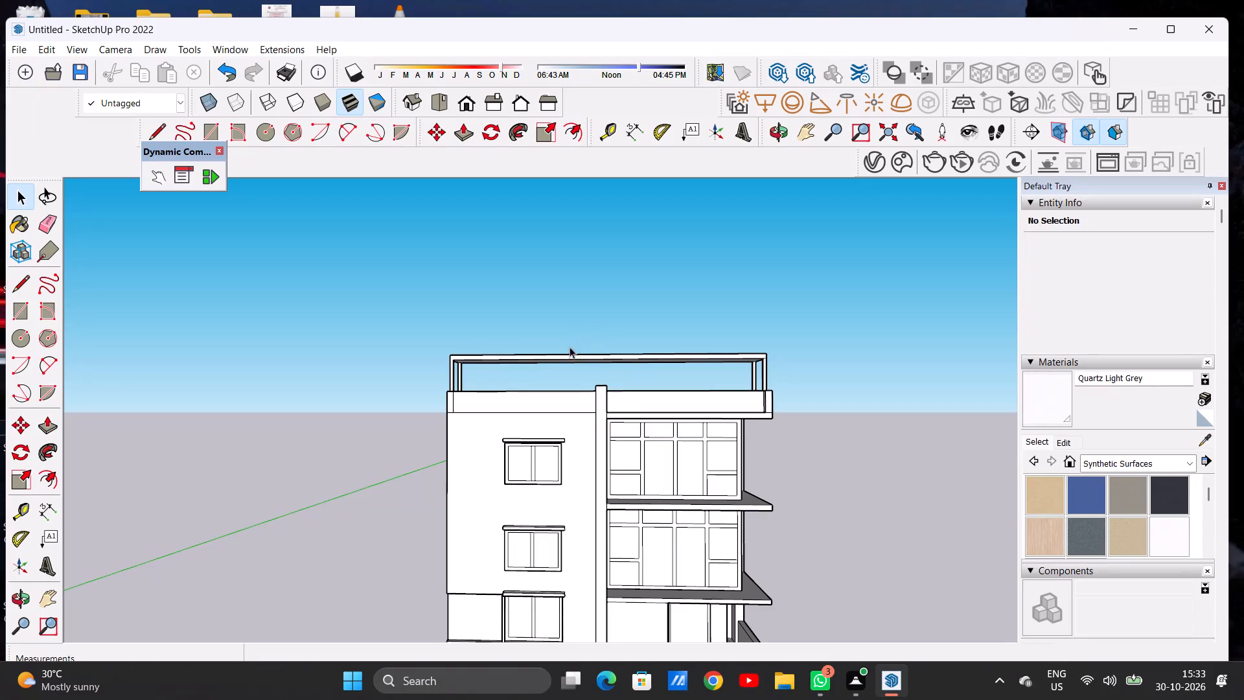
# Examine the new roof slab, its supporting posts and the parapets from below, in front and above.
pyautogui.scroll(-7, 510, 379)
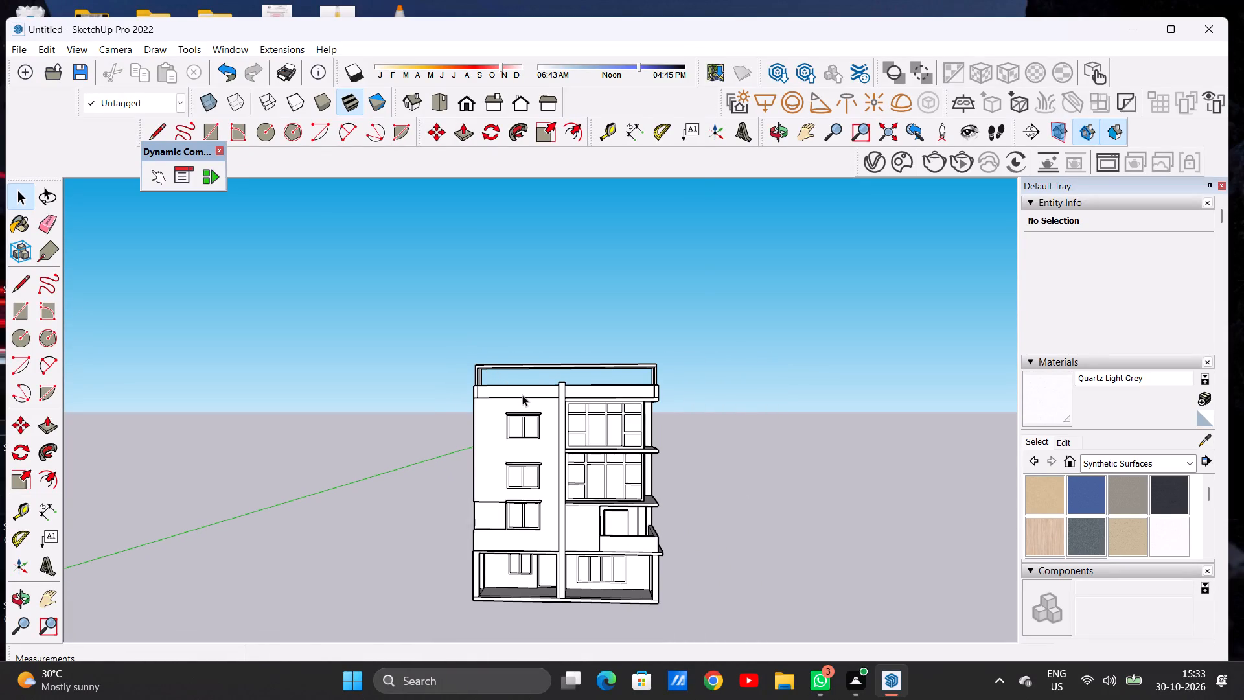
pyautogui.moveTo(522, 395); pyautogui.dragTo(523, 332, button='middle')
pyautogui.scroll(11, 538, 373)
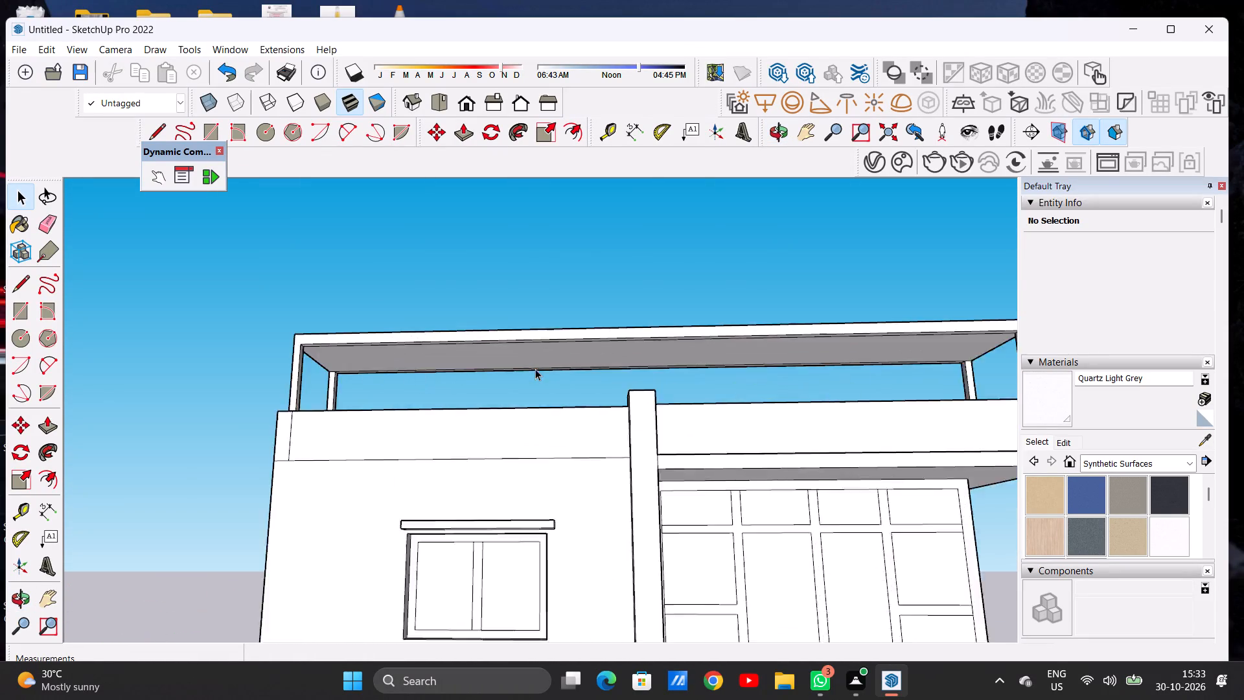
pyautogui.scroll(5, 535, 369)
pyautogui.scroll(-1, 534, 361)
pyautogui.scroll(3, 534, 361)
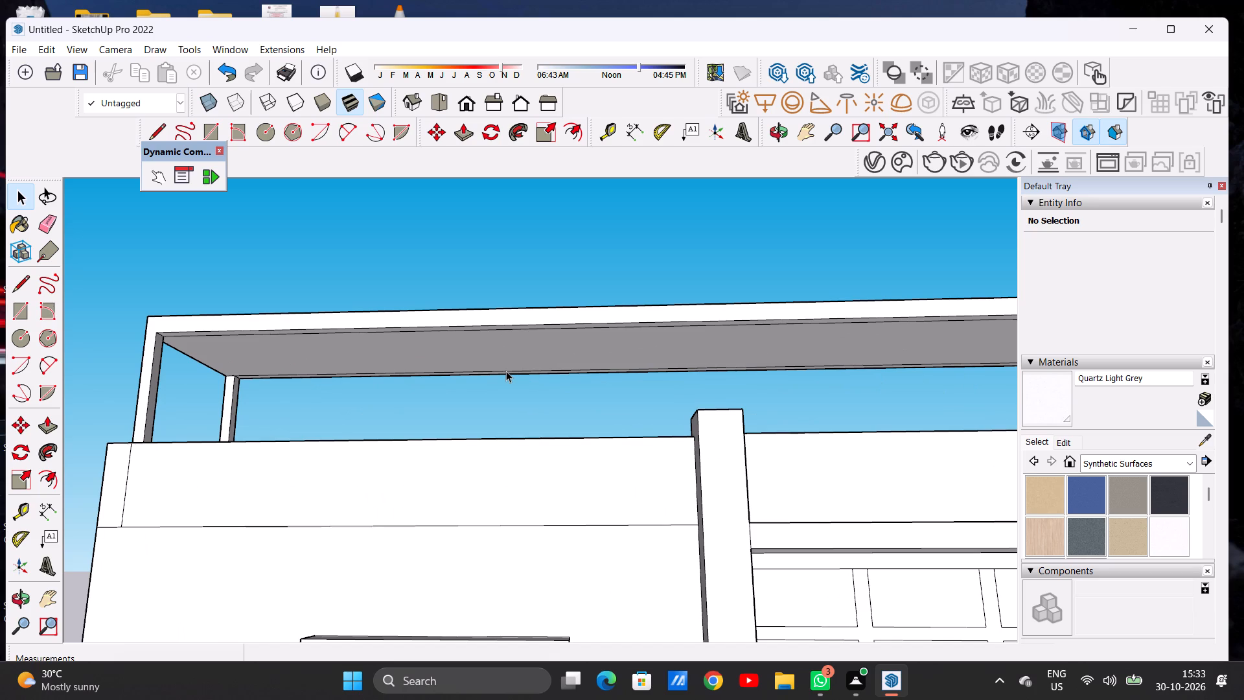
pyautogui.scroll(-7, 506, 371)
pyautogui.moveTo(498, 391); pyautogui.dragTo(513, 384, button='middle')
pyautogui.scroll(-2, 396, 393)
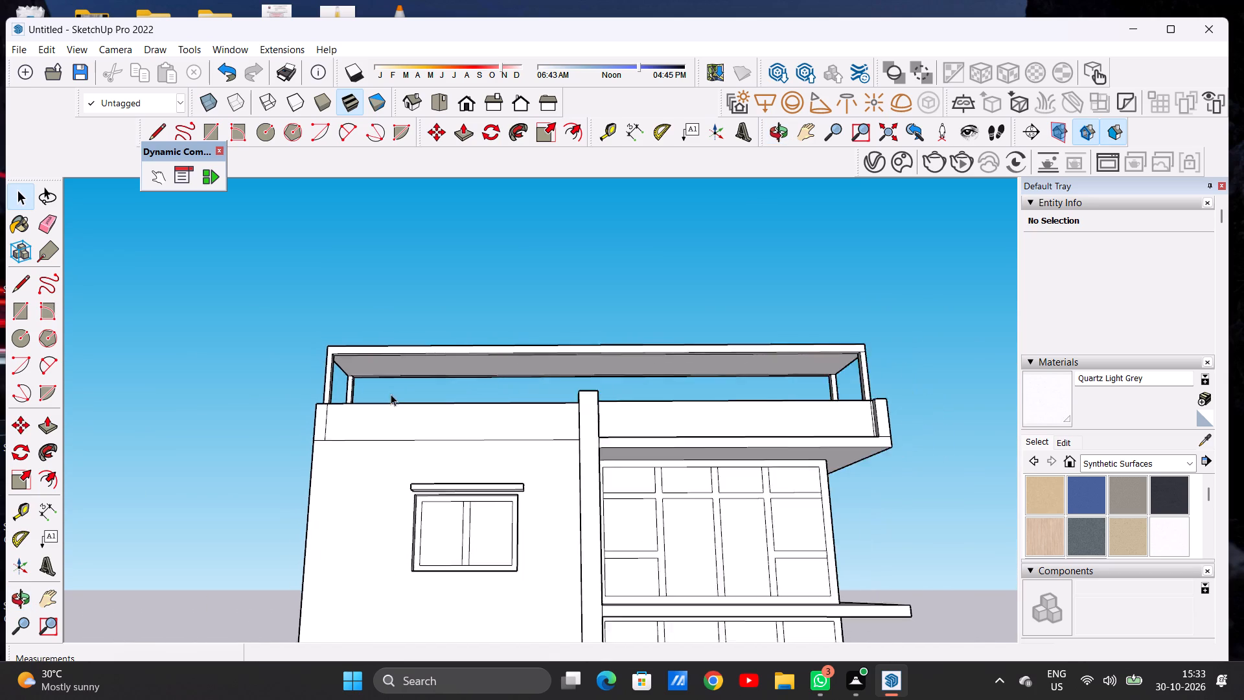
pyautogui.scroll(-1, 391, 394)
pyautogui.scroll(2, 489, 378)
pyautogui.scroll(-1, 494, 377)
pyautogui.scroll(12, 494, 377)
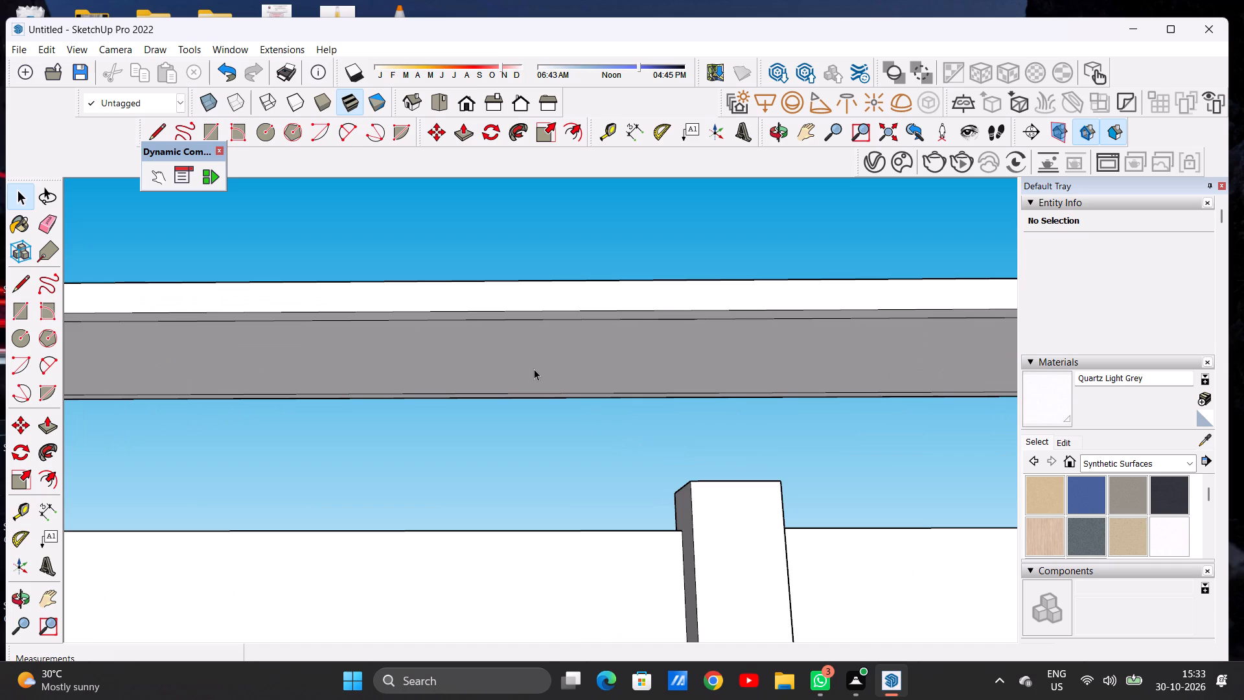
pyautogui.scroll(-5, 409, 201)
pyautogui.scroll(-6, 427, 274)
pyautogui.moveTo(439, 277); pyautogui.dragTo(455, 338, button='middle')
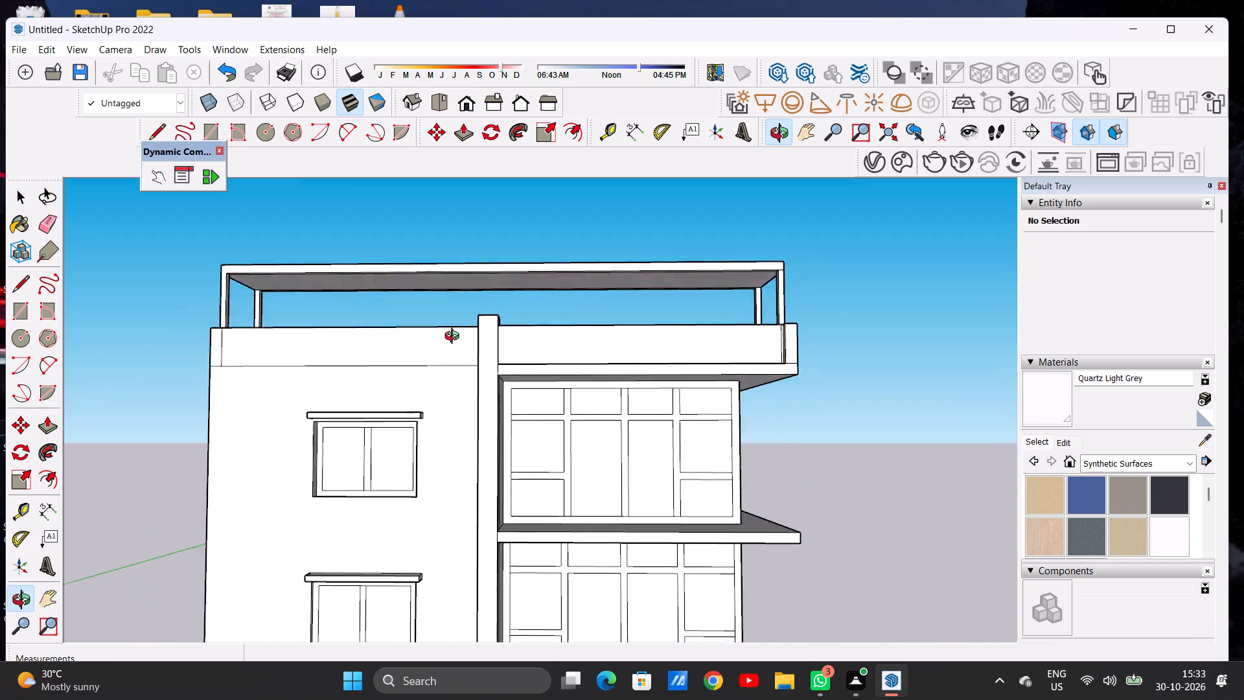
pyautogui.moveTo(455, 338); pyautogui.dragTo(442, 380, button='middle')
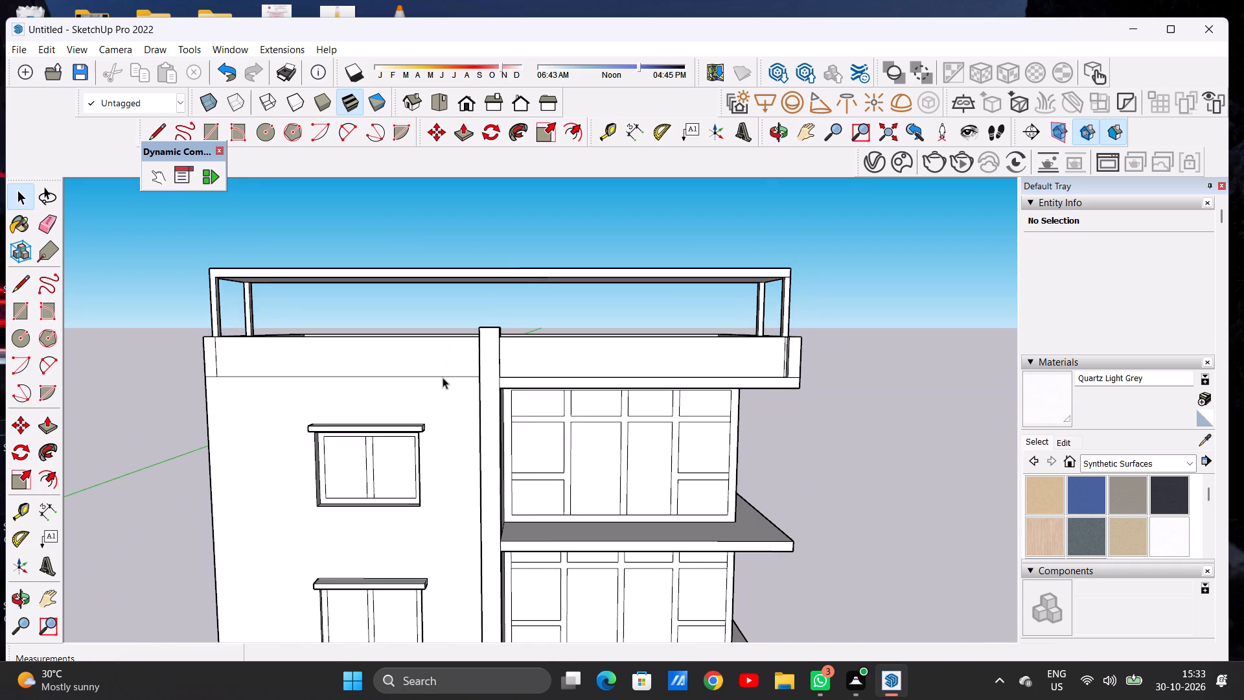
pyautogui.scroll(-7, 449, 364)
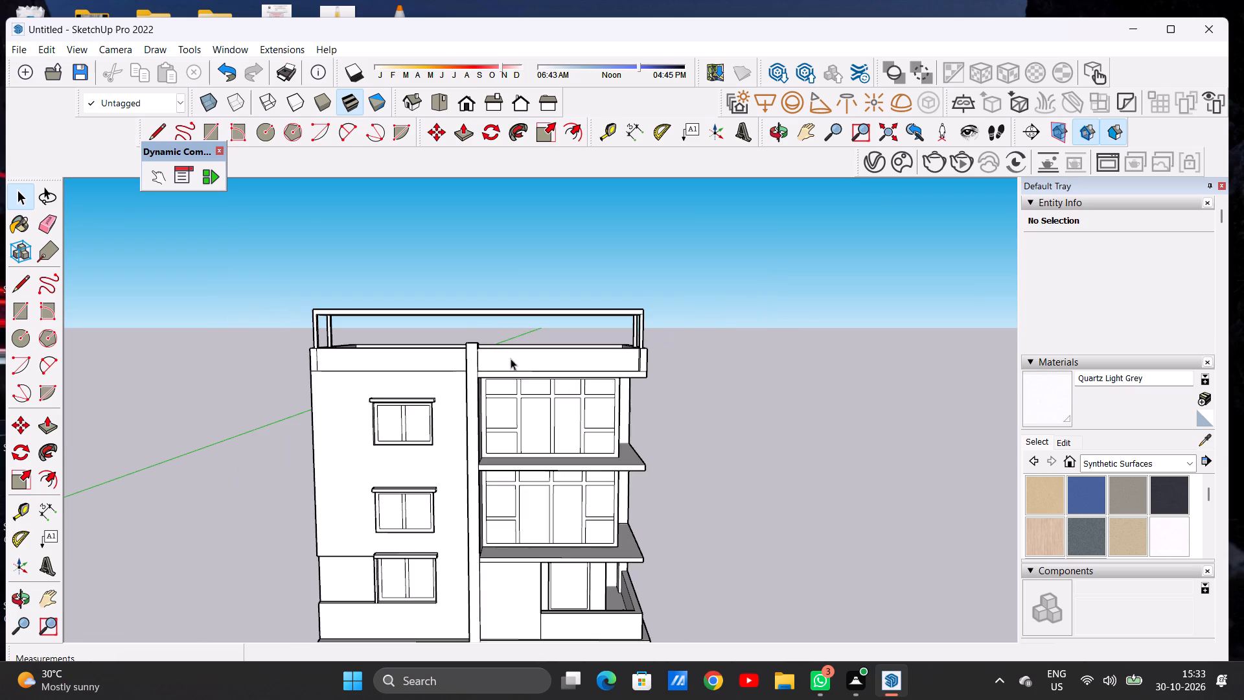
pyautogui.moveTo(513, 360); pyautogui.dragTo(412, 412, button='middle')
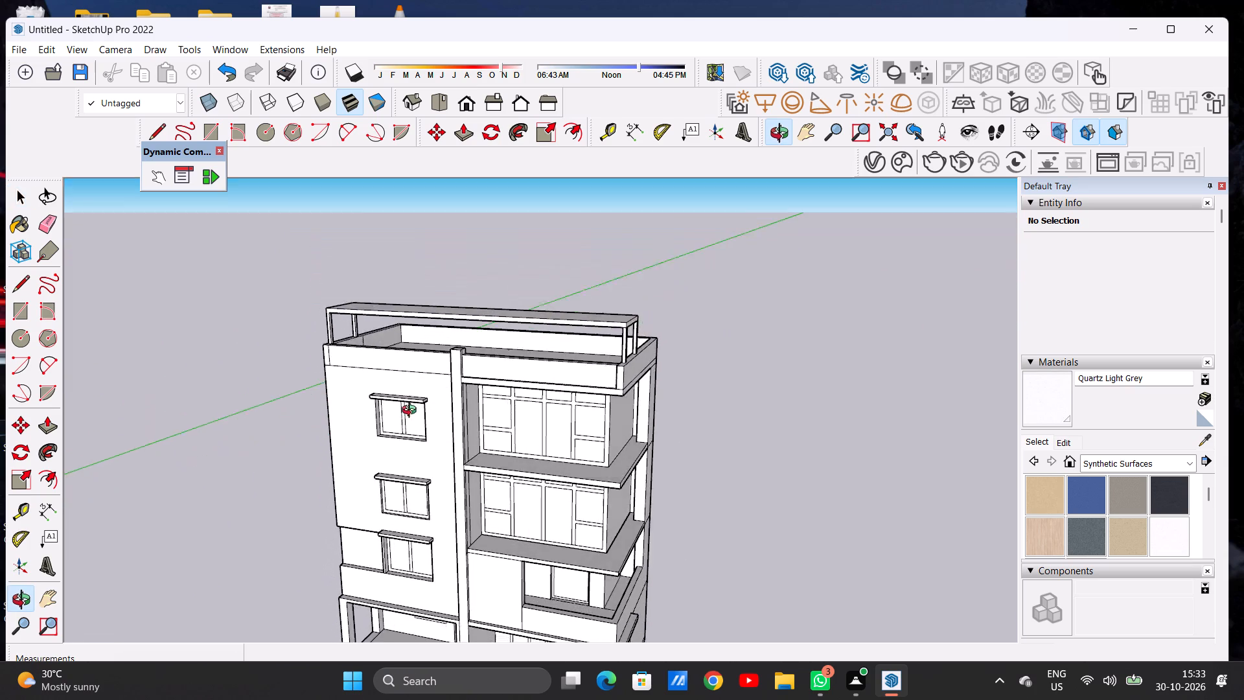
pyautogui.moveTo(412, 412); pyautogui.dragTo(411, 430, button='middle')
pyautogui.scroll(7, 509, 355)
pyautogui.moveTo(430, 381); pyautogui.dragTo(498, 329, button='middle')
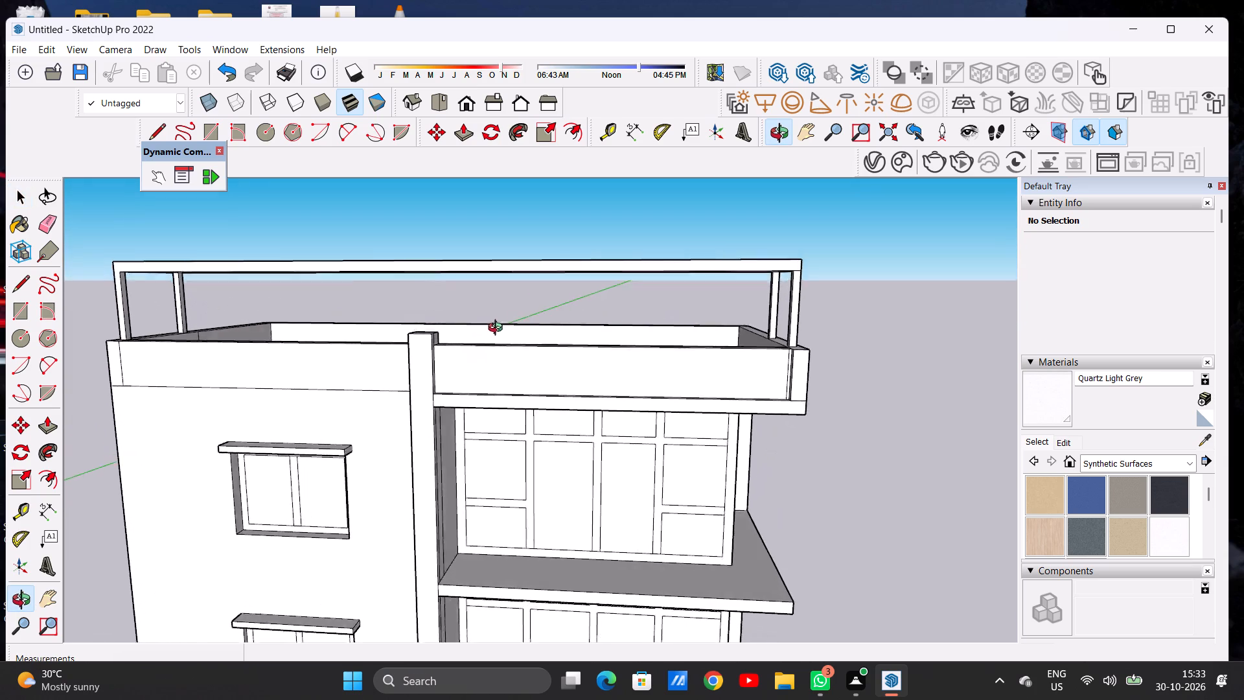
pyautogui.moveTo(498, 329); pyautogui.dragTo(509, 326, button='middle')
pyautogui.scroll(-11, 496, 345)
pyautogui.scroll(4, 456, 336)
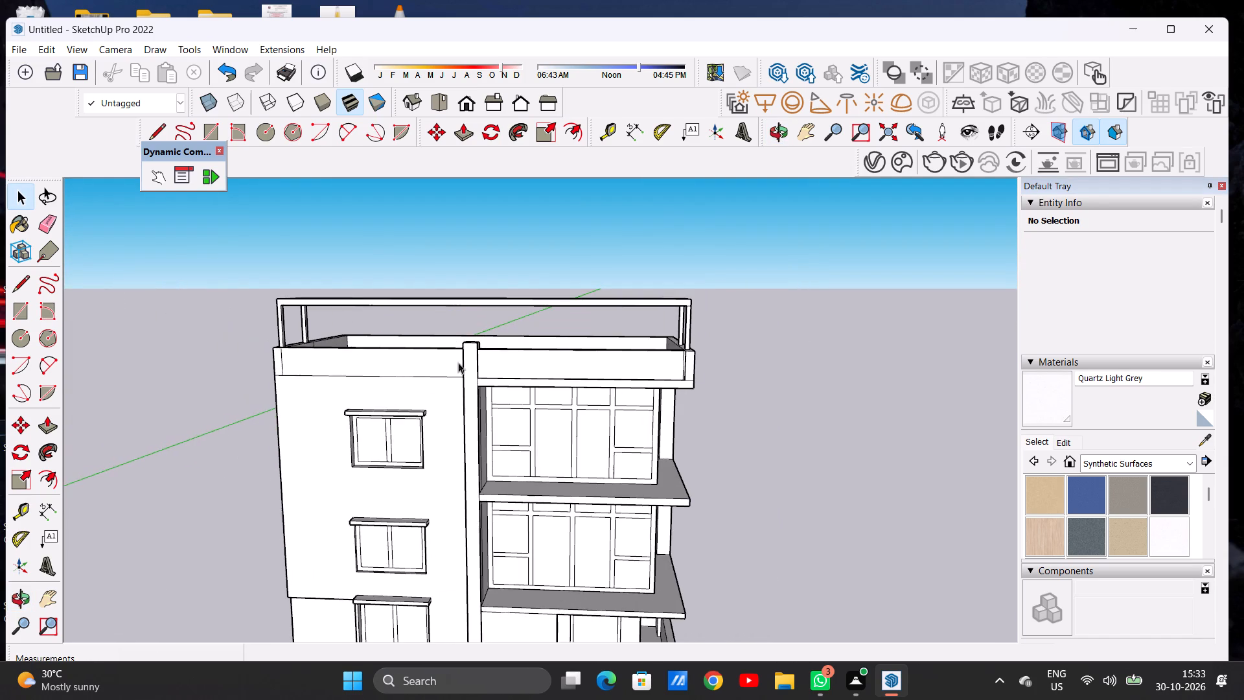
# Erase the two leftover lines running lengthwise along the long edges of the roof slab's underside.
pyautogui.moveTo(458, 376); pyautogui.dragTo(457, 247, button='middle')
pyautogui.scroll(4, 458, 312)
pyautogui.scroll(-1, 458, 313)
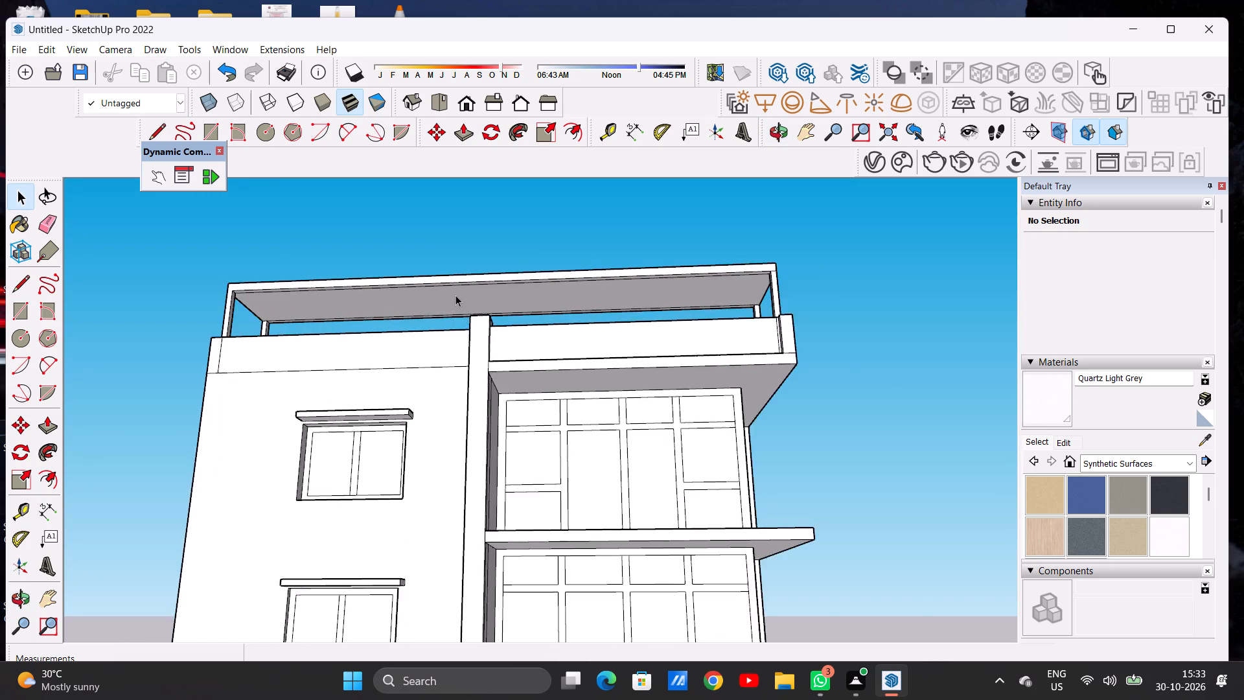
pyautogui.scroll(5, 455, 295)
pyautogui.moveTo(455, 315); pyautogui.dragTo(470, 239, button='middle')
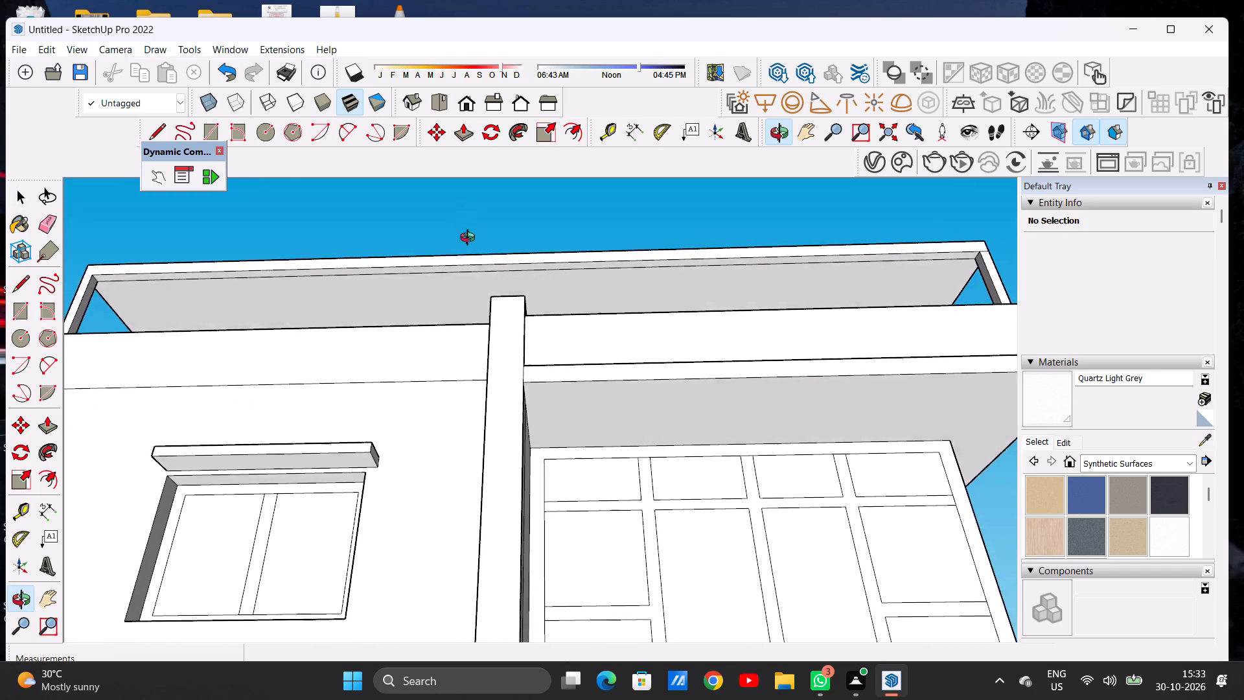
pyautogui.moveTo(470, 239); pyautogui.dragTo(466, 274, button='middle')
pyautogui.scroll(7, 466, 274)
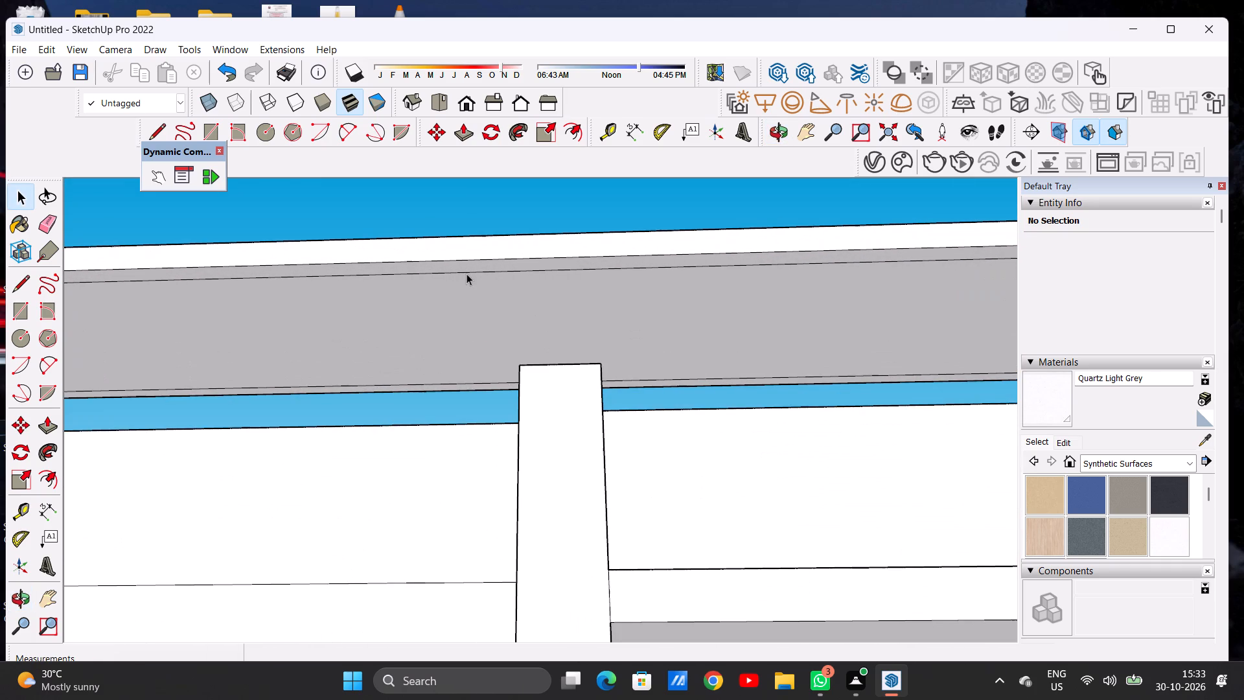
pyautogui.press('e')
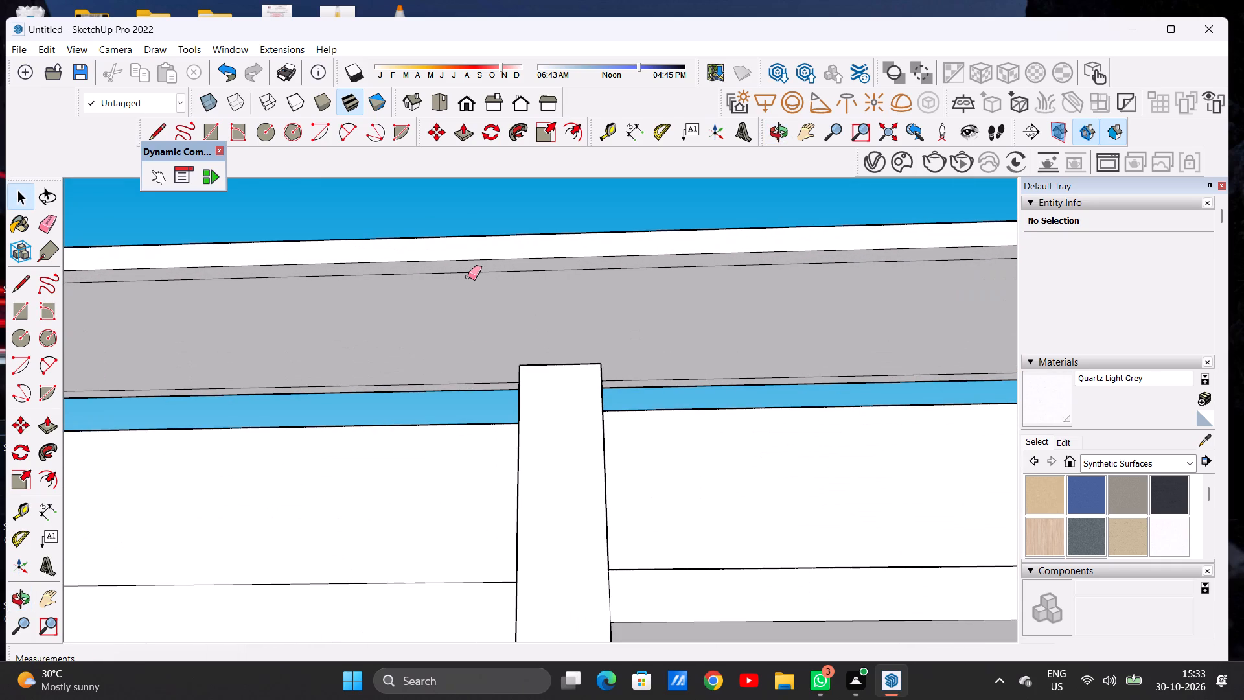
pyautogui.scroll(2, 472, 276)
pyautogui.click(459, 270)
pyautogui.scroll(7, 466, 407)
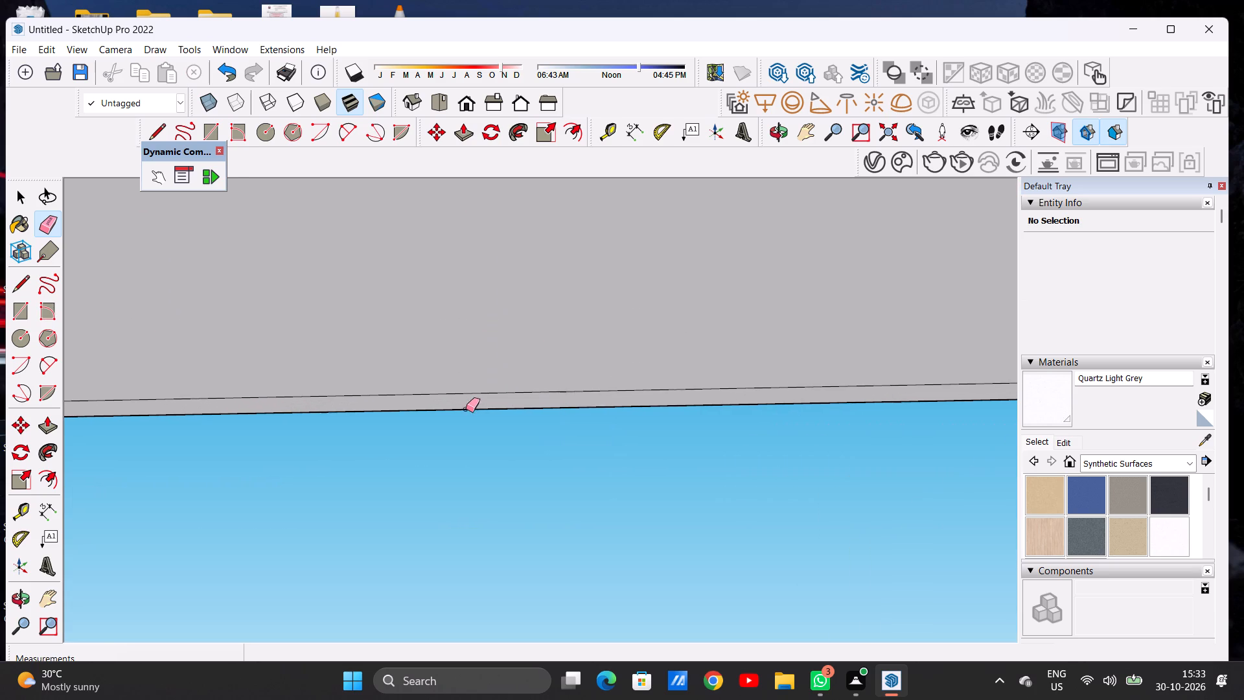
pyautogui.click(470, 396)
pyautogui.click(473, 390)
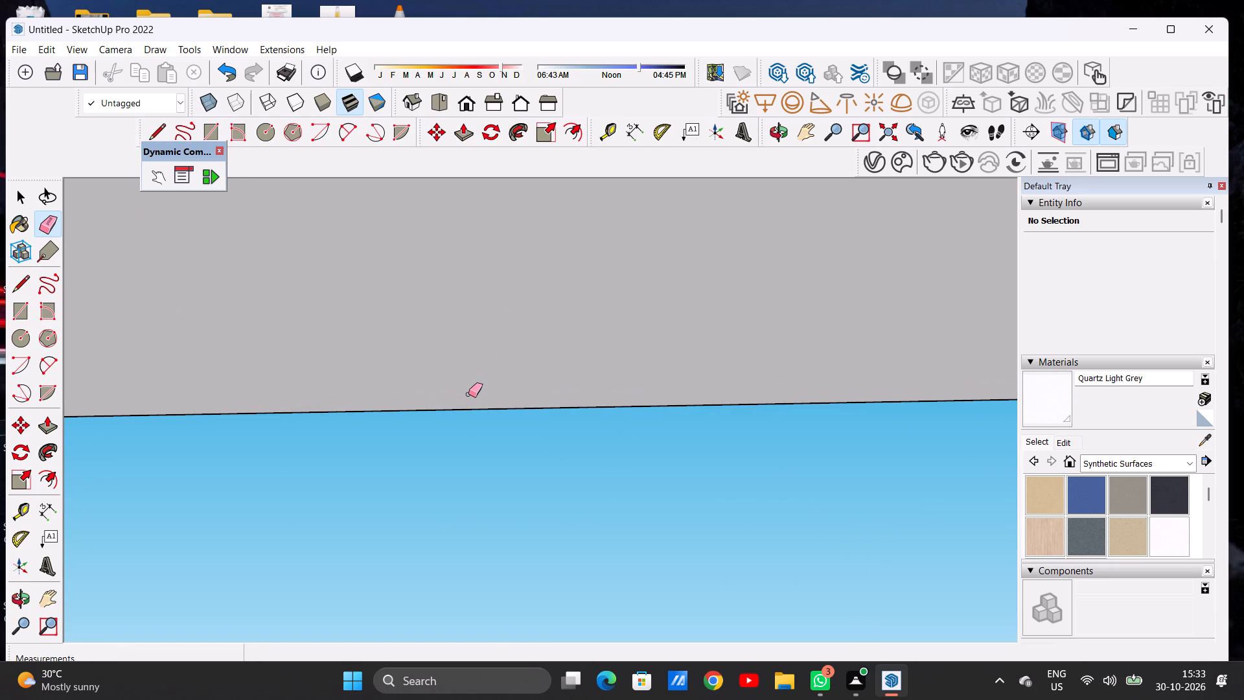
pyautogui.press('space')
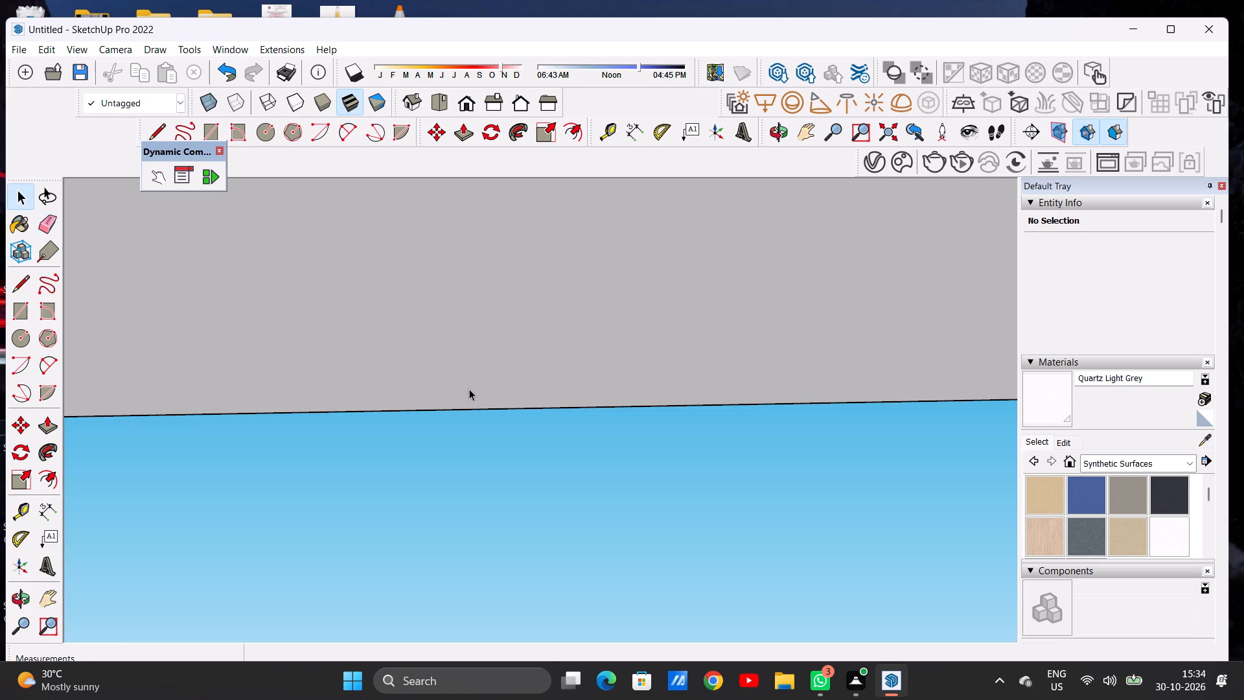
# Examine the cleaned slab underside and its junctions with the posts at both ends of the roof.
pyautogui.scroll(-13, 461, 401)
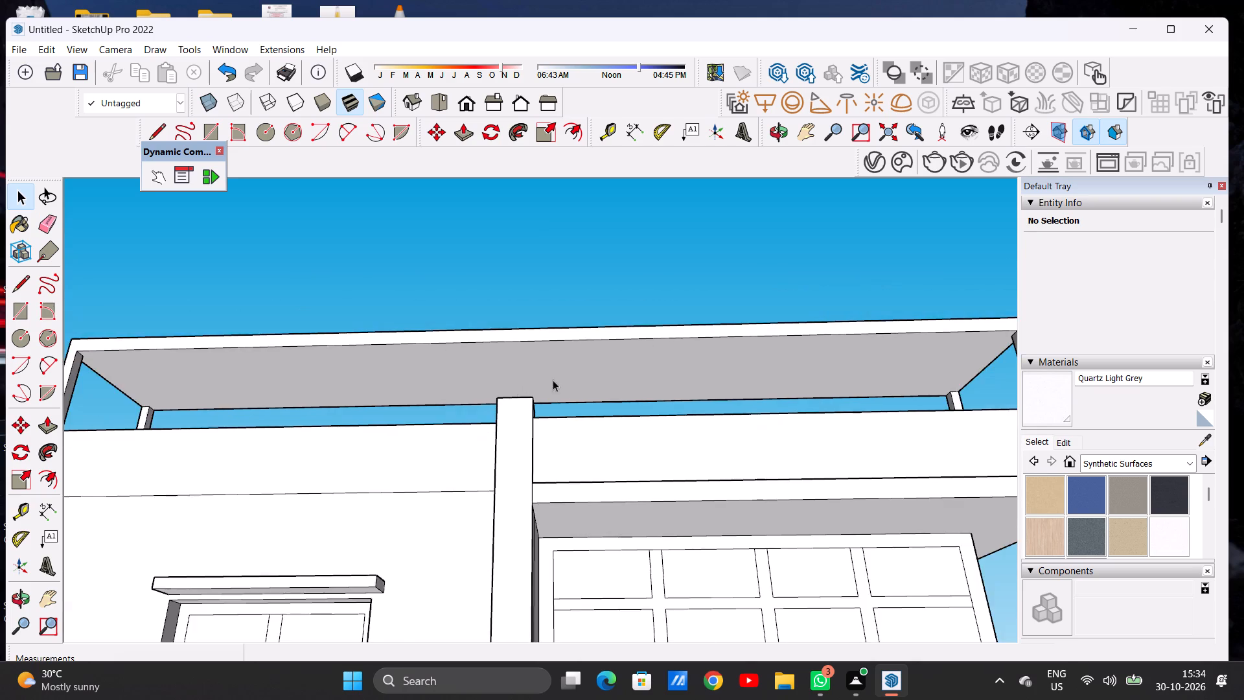
pyautogui.scroll(-4, 549, 377)
pyautogui.middleClick(553, 377)
pyautogui.scroll(3, 285, 393)
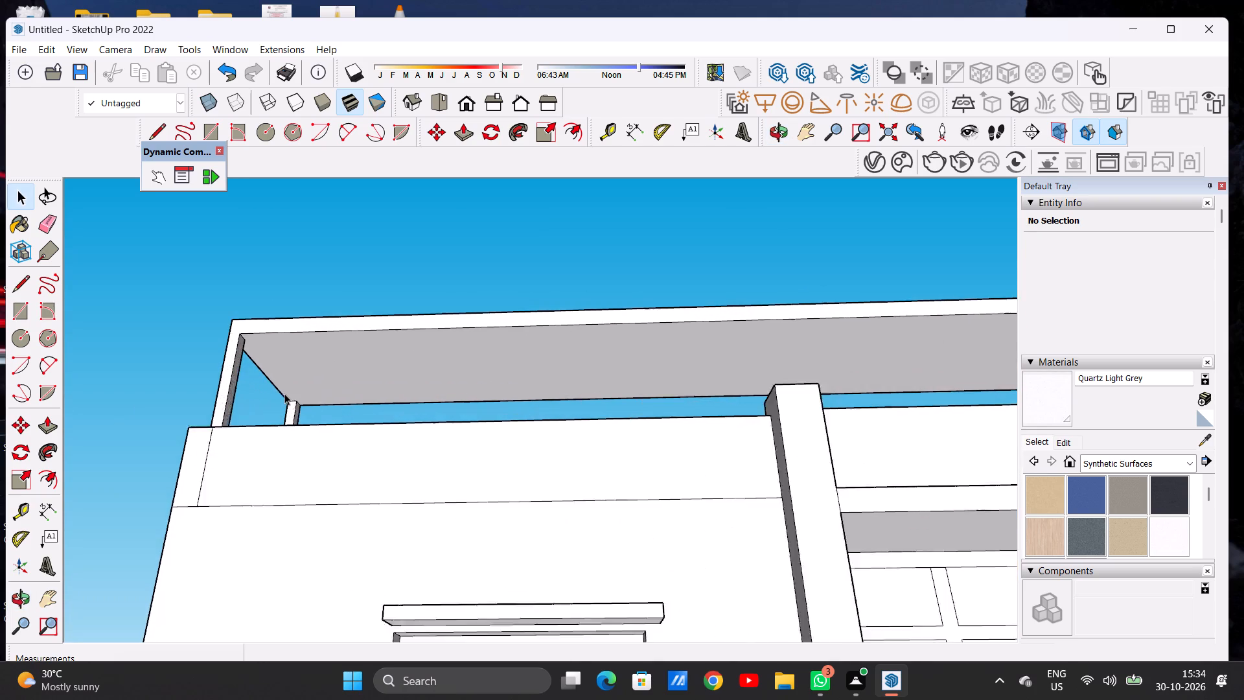
pyautogui.scroll(18, 284, 393)
pyautogui.scroll(-14, 292, 402)
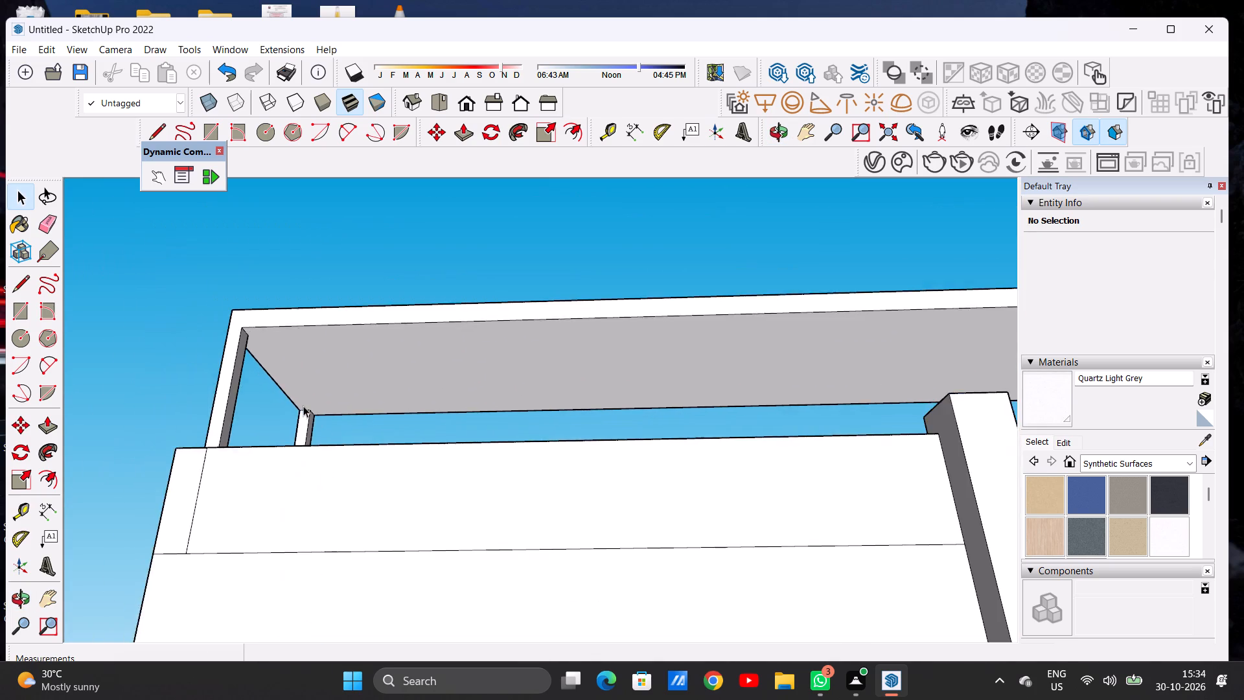
pyautogui.scroll(-4, 303, 406)
pyautogui.scroll(-5, 472, 391)
pyautogui.scroll(6, 844, 381)
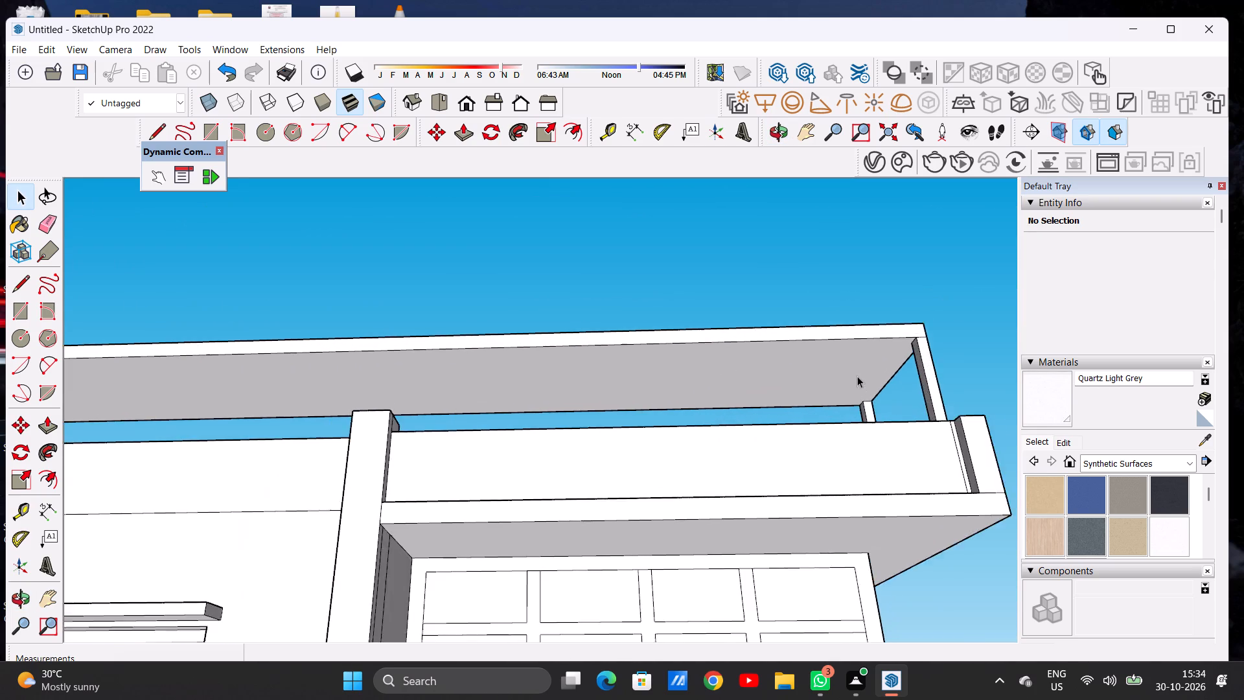
pyautogui.scroll(6, 857, 376)
pyautogui.scroll(-17, 620, 373)
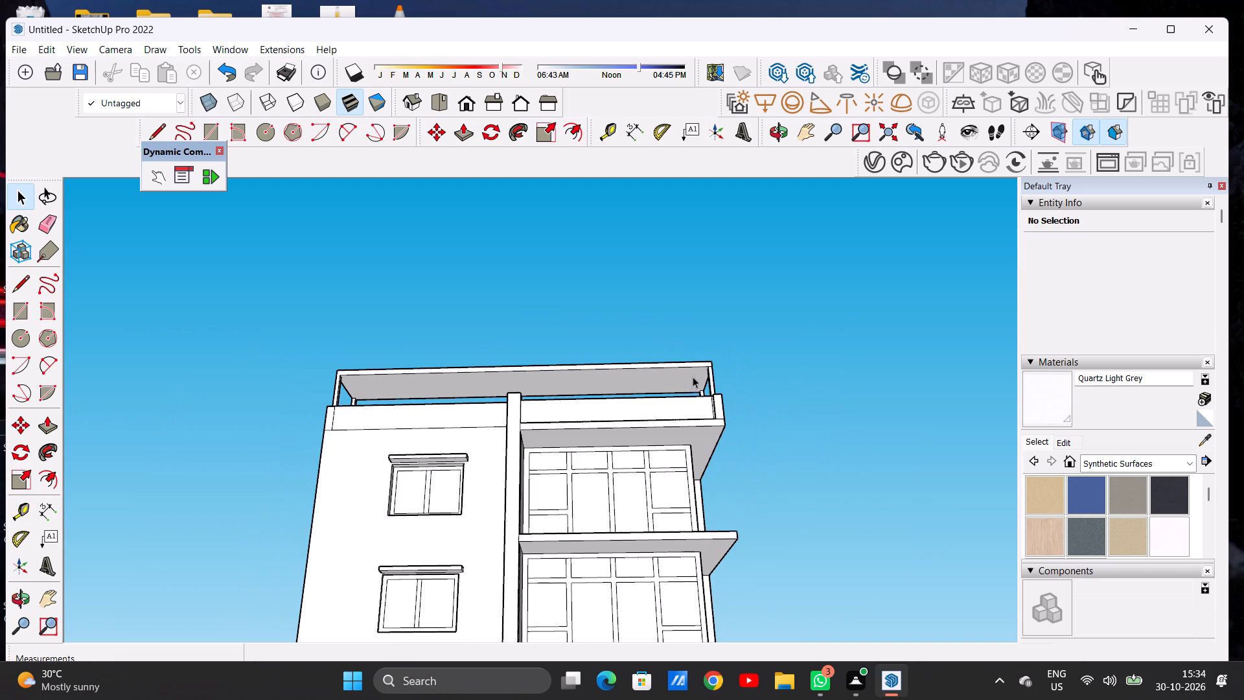
pyautogui.scroll(-3, 693, 377)
pyautogui.scroll(1, 603, 385)
pyautogui.moveTo(532, 393); pyautogui.dragTo(538, 474, button='middle')
pyautogui.scroll(2, 504, 370)
pyautogui.scroll(-1, 505, 369)
pyautogui.scroll(4, 505, 369)
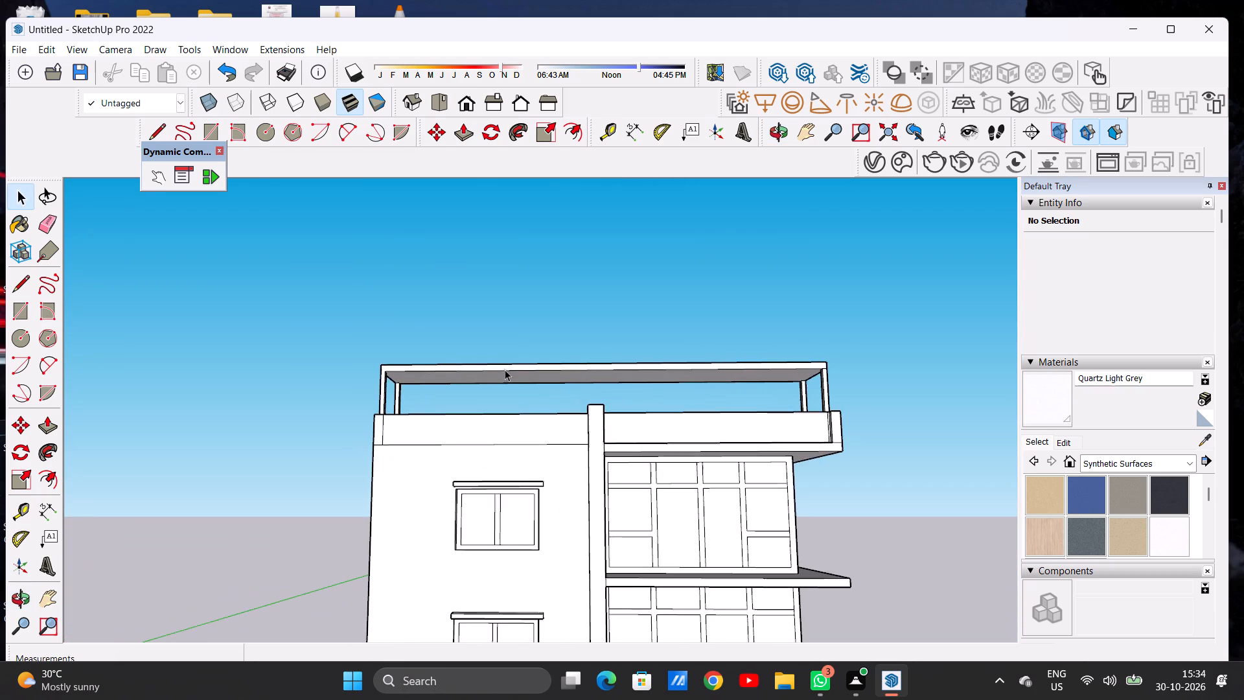
pyautogui.moveTo(524, 386); pyautogui.dragTo(539, 355, button='middle')
pyautogui.scroll(1, 536, 366)
pyautogui.scroll(-1, 538, 371)
pyautogui.scroll(5, 540, 373)
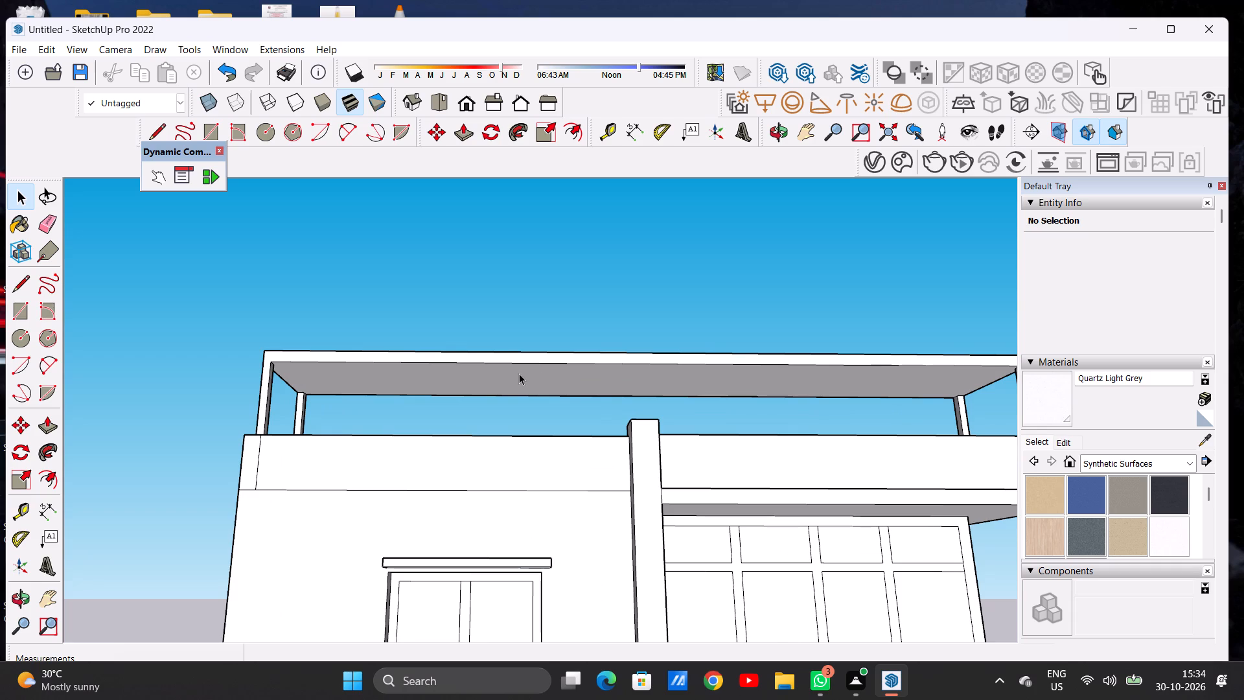
# Review the whole building from a distance and from several angles, checking the facade and the roof frame.
pyautogui.scroll(-5, 500, 381)
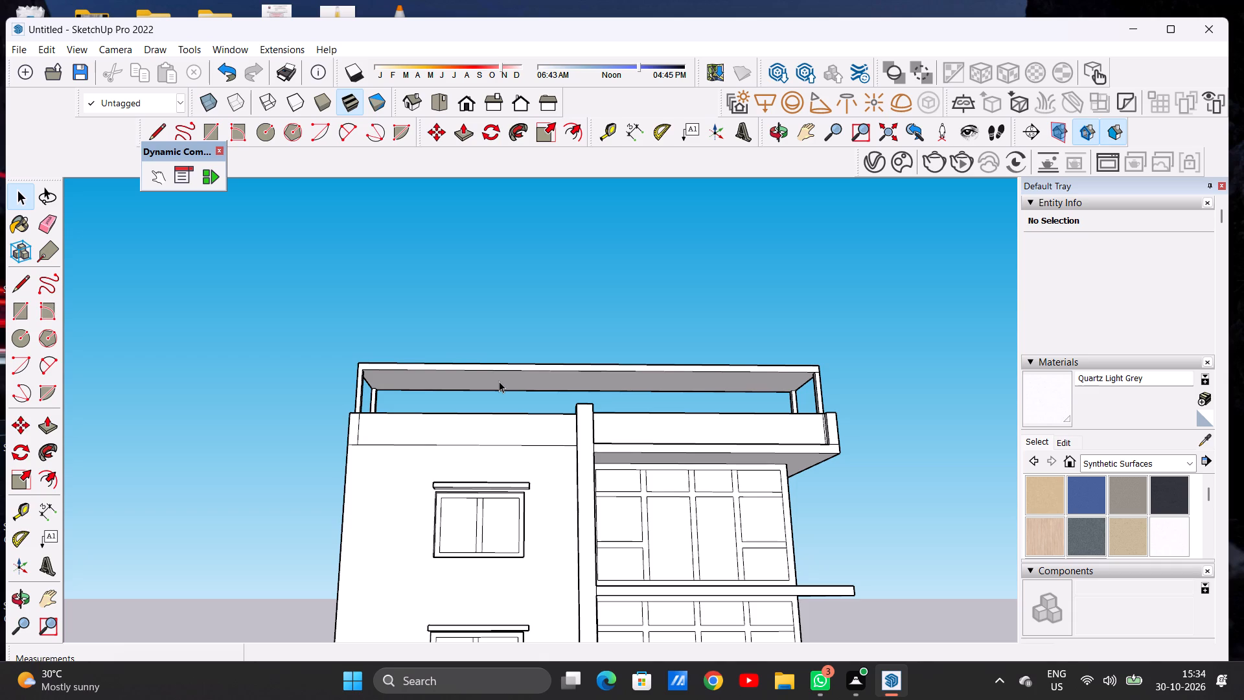
pyautogui.scroll(-5, 478, 399)
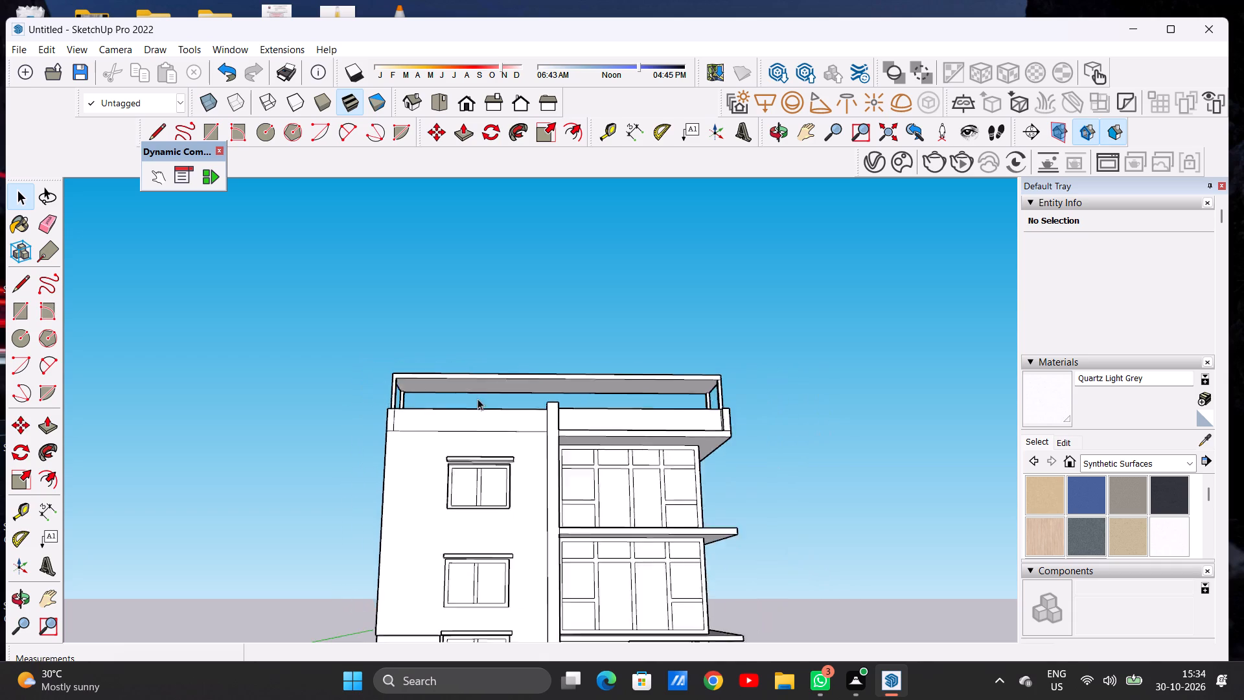
pyautogui.scroll(-1, 478, 399)
pyautogui.moveTo(484, 401); pyautogui.dragTo(483, 513, button='middle')
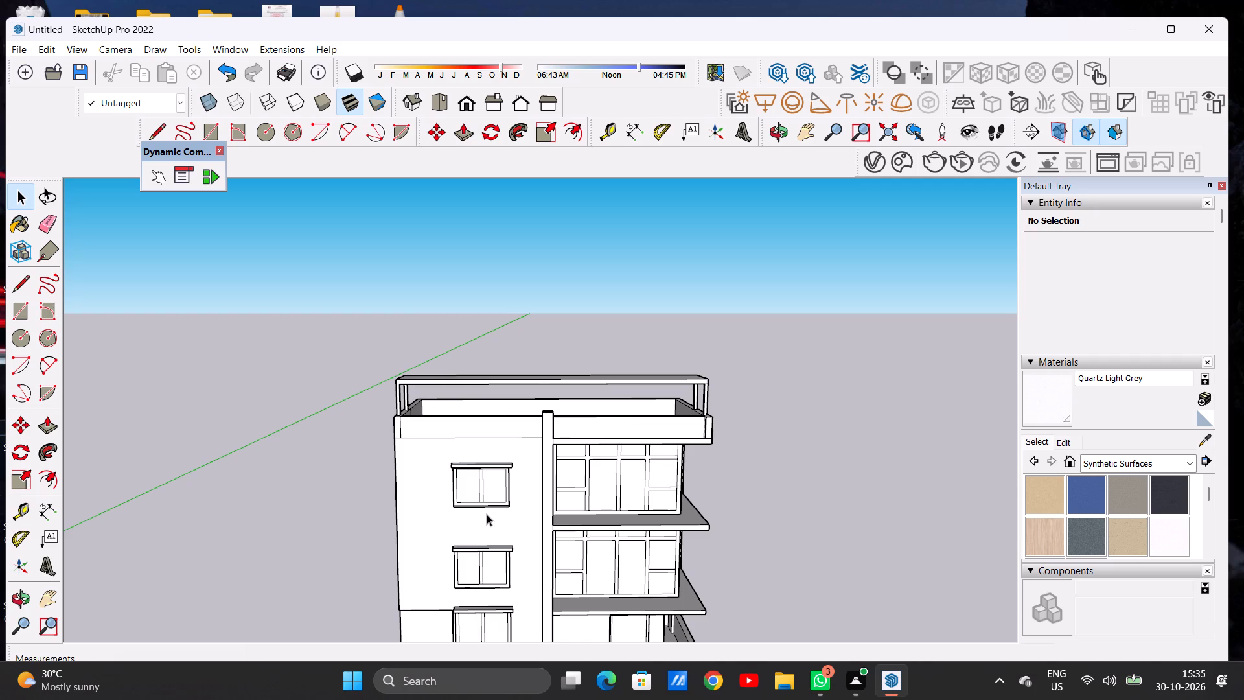
pyautogui.scroll(-6, 487, 513)
pyautogui.scroll(-5, 462, 393)
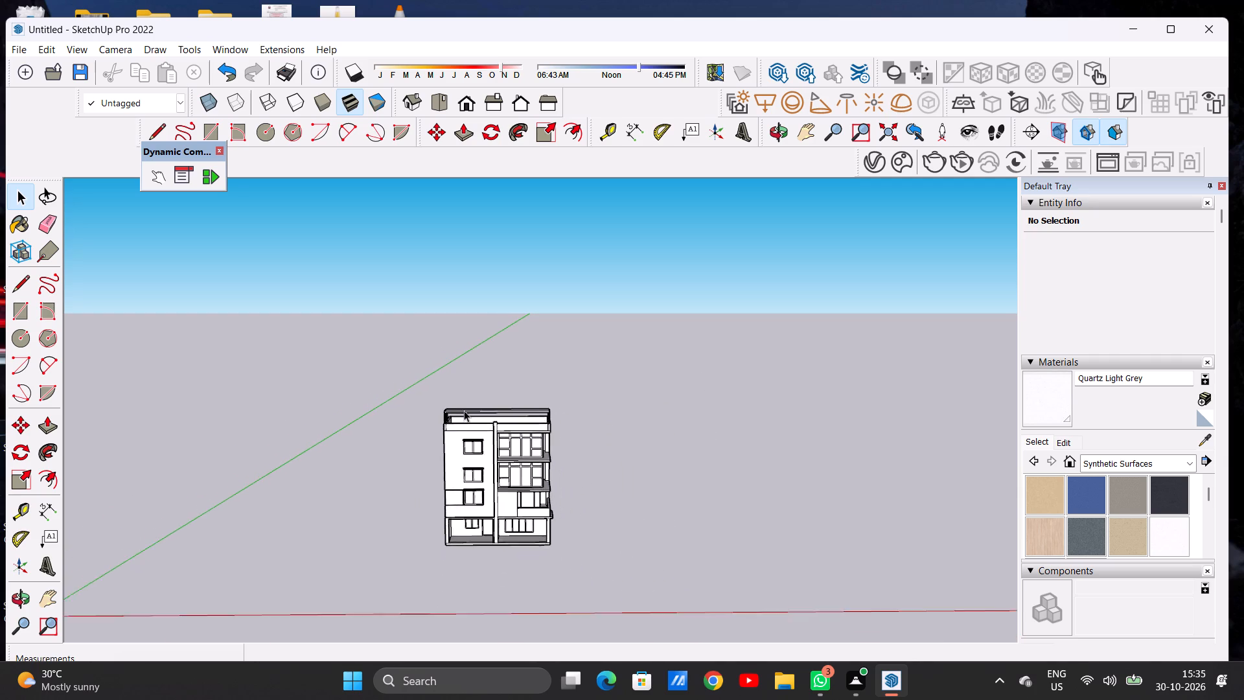
pyautogui.scroll(-4, 464, 410)
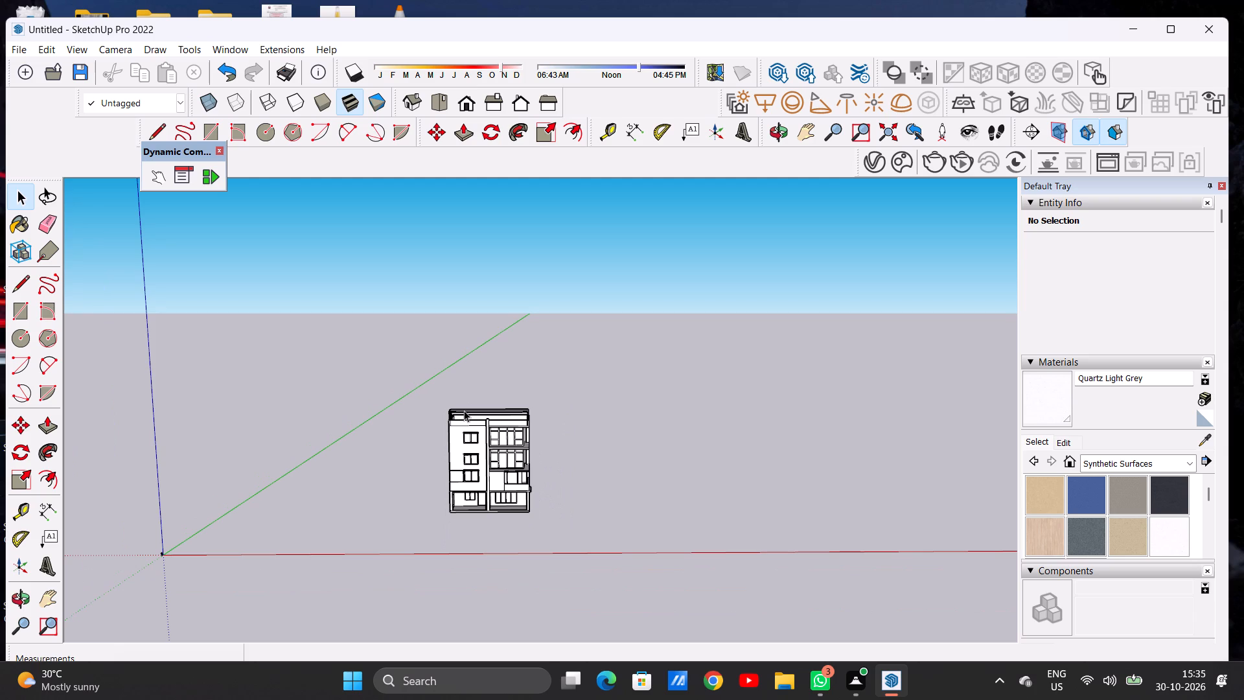
pyautogui.scroll(-5, 464, 410)
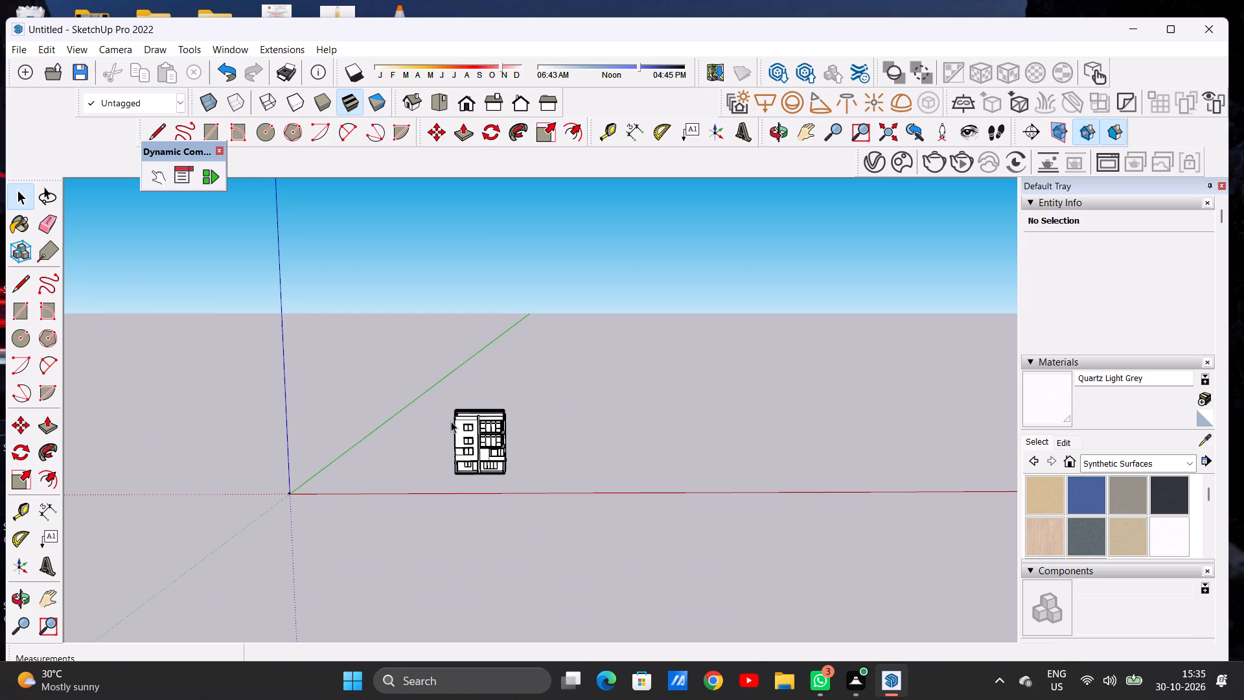
pyautogui.scroll(-6, 451, 421)
pyautogui.scroll(8, 467, 428)
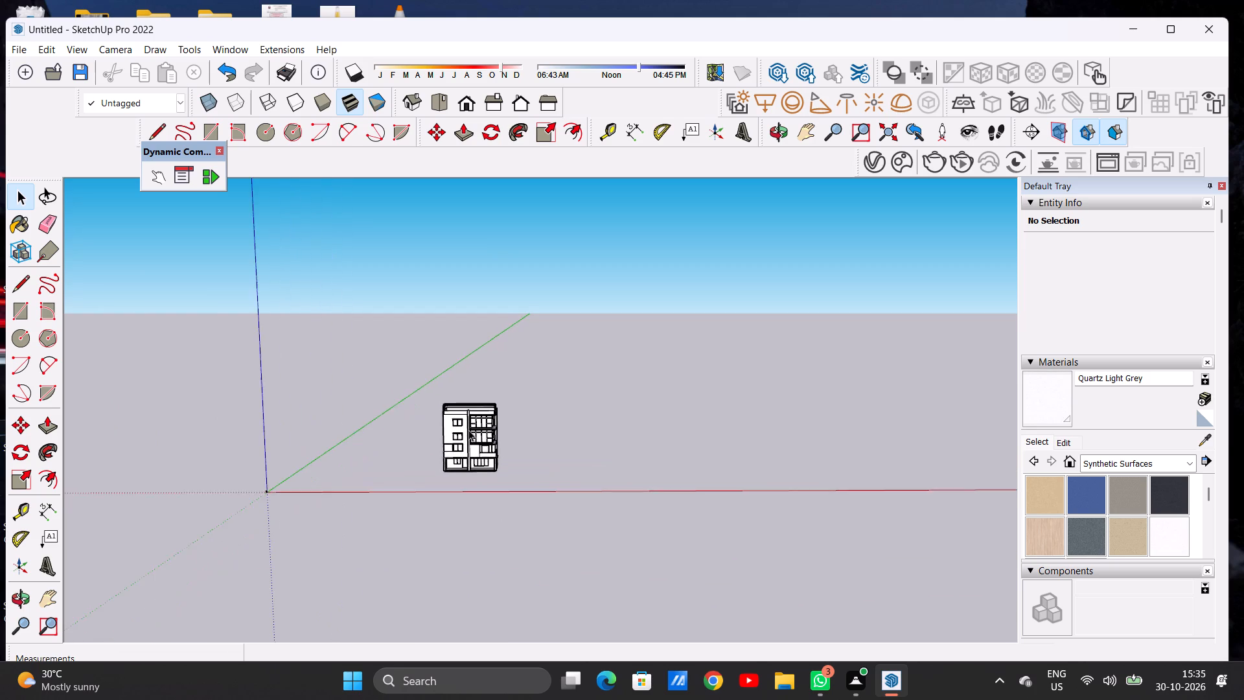
pyautogui.scroll(14, 468, 430)
pyautogui.moveTo(444, 408); pyautogui.dragTo(323, 344, button='middle')
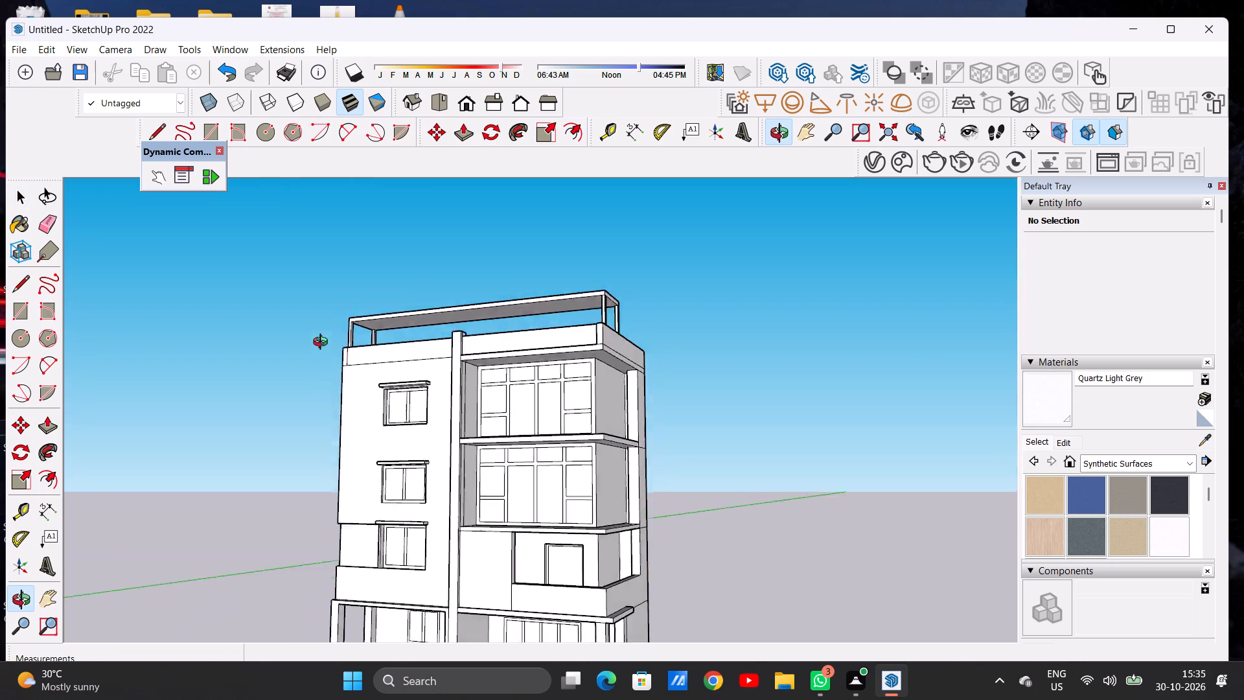
pyautogui.moveTo(323, 344); pyautogui.dragTo(413, 395, button='middle')
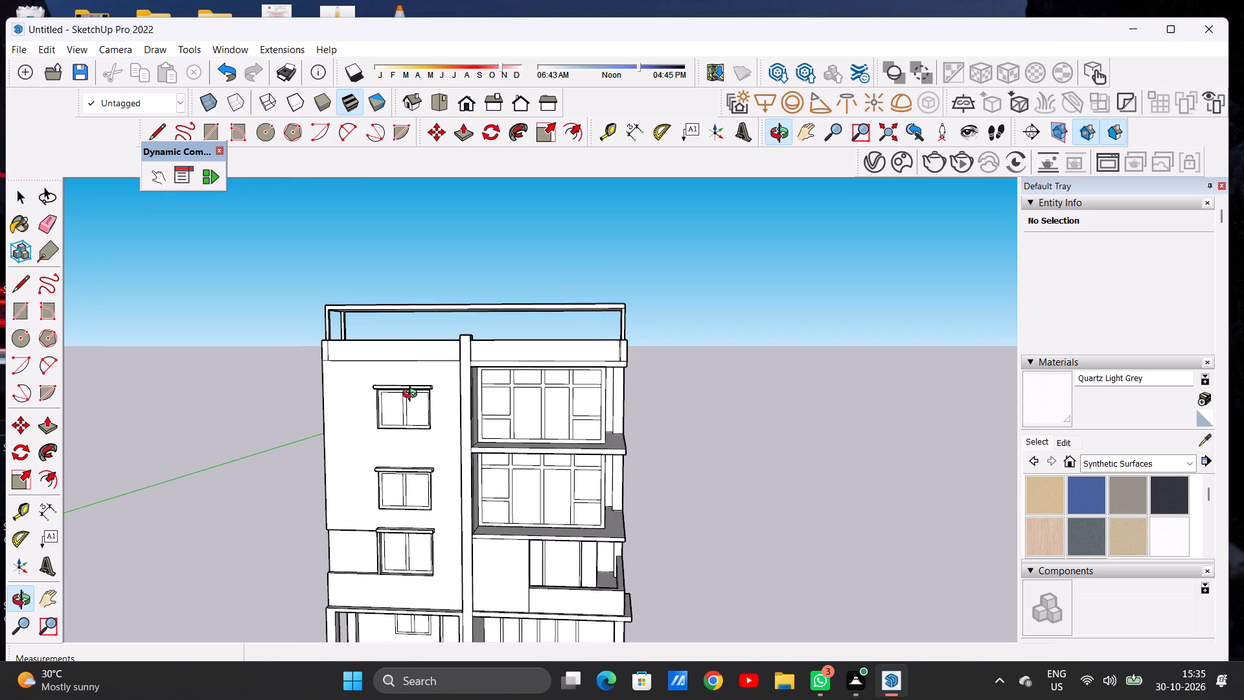
pyautogui.moveTo(413, 395); pyautogui.dragTo(412, 391, button='middle')
pyautogui.scroll(-5, 412, 395)
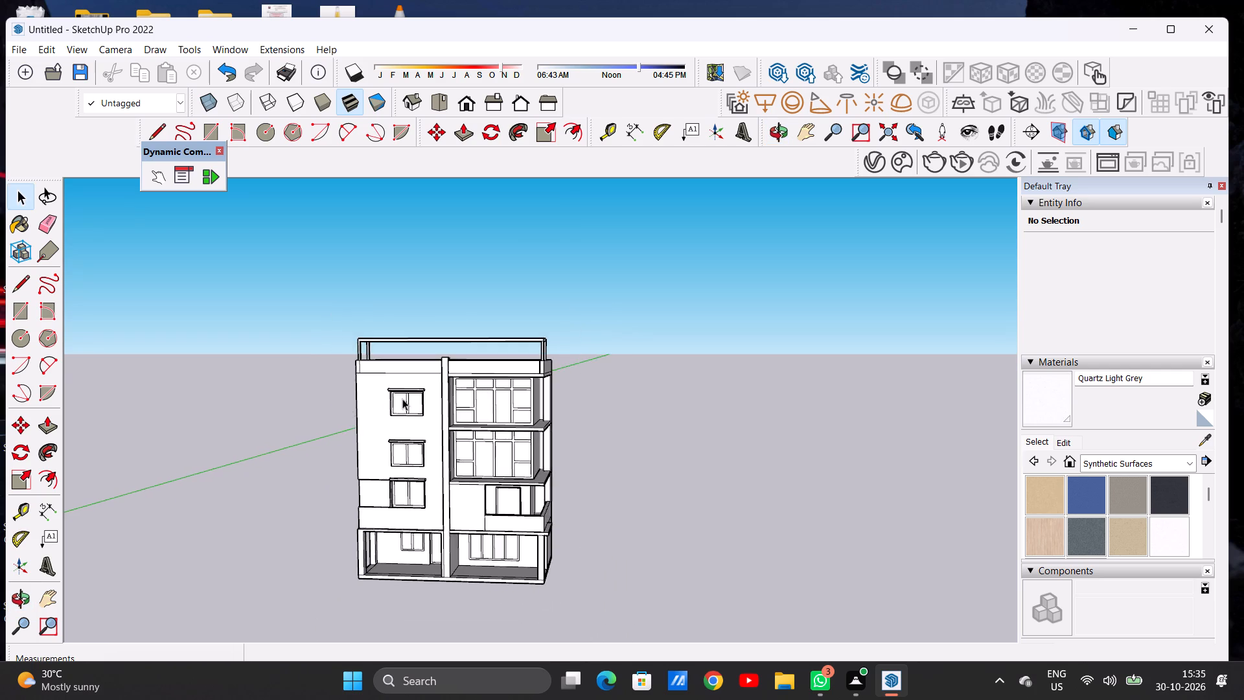
# Examine the ground-floor porch, its openings and the balcony levels above it on the front facade.
pyautogui.moveTo(401, 407); pyautogui.dragTo(417, 469, button='middle')
pyautogui.scroll(4, 386, 509)
pyautogui.scroll(-1, 386, 509)
pyautogui.scroll(1, 386, 509)
pyautogui.scroll(-1, 386, 509)
pyautogui.scroll(7, 389, 598)
pyautogui.scroll(1, 448, 557)
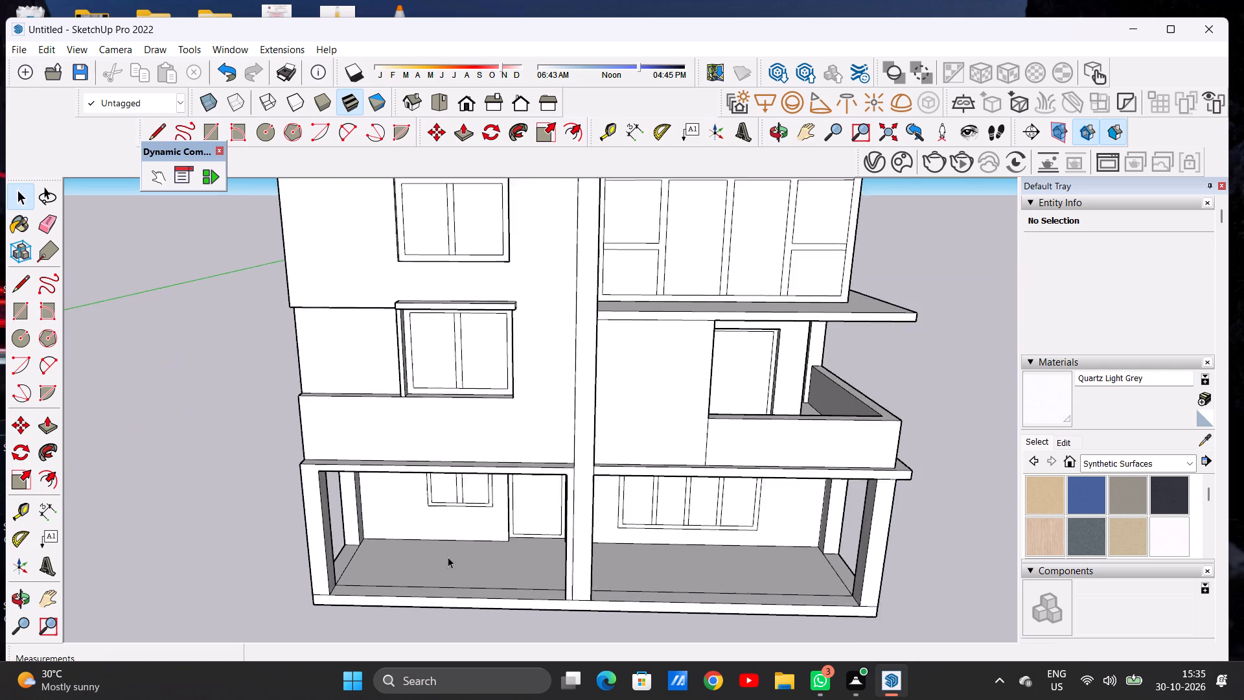
pyautogui.scroll(2, 448, 557)
pyautogui.moveTo(452, 555); pyautogui.dragTo(481, 500, button='middle')
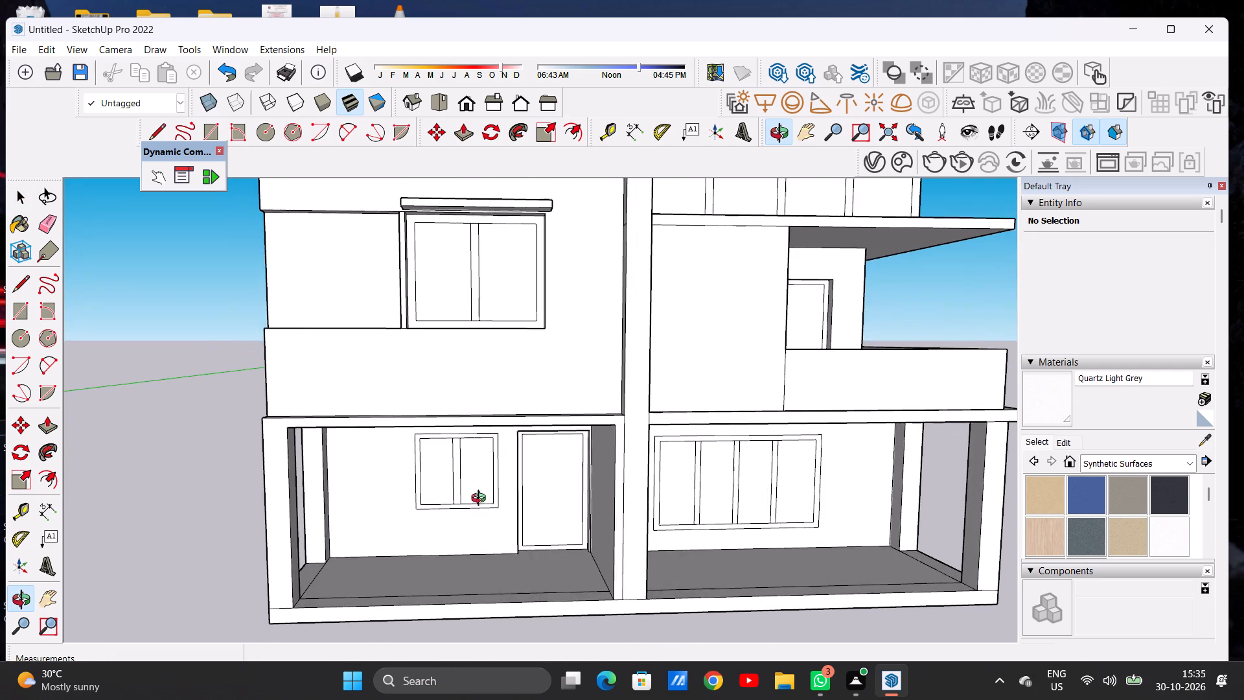
pyautogui.moveTo(481, 500); pyautogui.dragTo(481, 503, button='middle')
pyautogui.moveTo(459, 507); pyautogui.dragTo(421, 509, button='middle')
pyautogui.scroll(-5, 421, 509)
pyautogui.scroll(1, 422, 513)
pyautogui.scroll(-3, 422, 514)
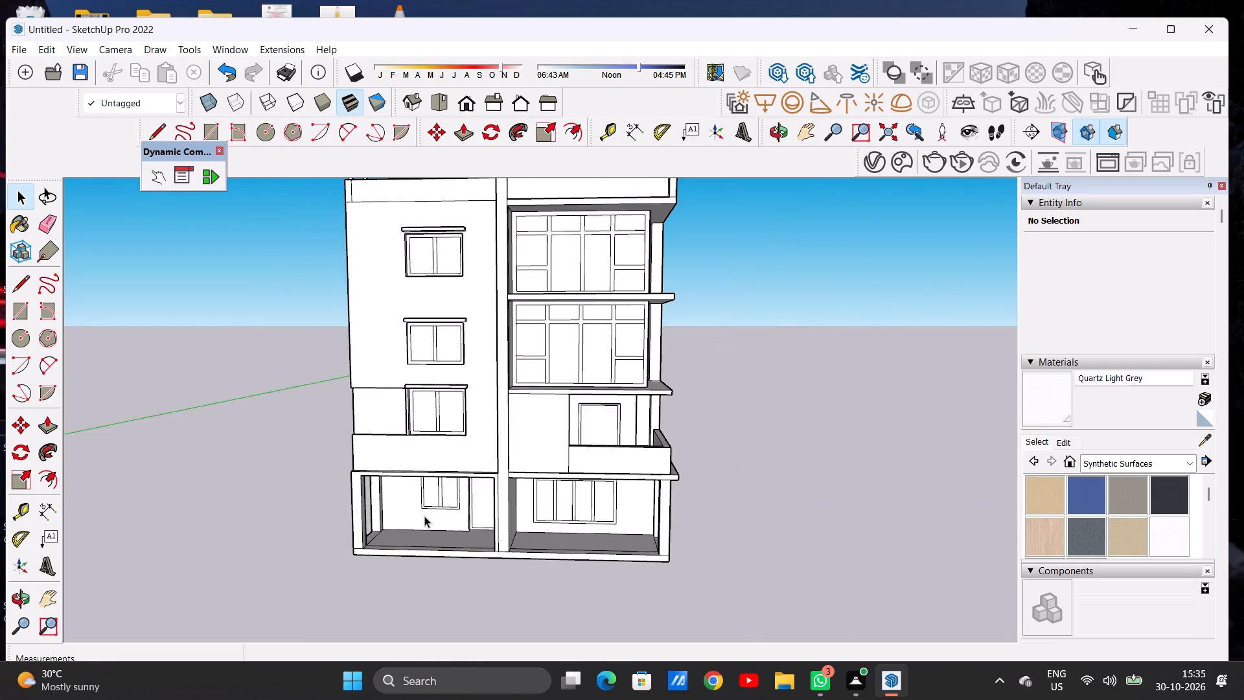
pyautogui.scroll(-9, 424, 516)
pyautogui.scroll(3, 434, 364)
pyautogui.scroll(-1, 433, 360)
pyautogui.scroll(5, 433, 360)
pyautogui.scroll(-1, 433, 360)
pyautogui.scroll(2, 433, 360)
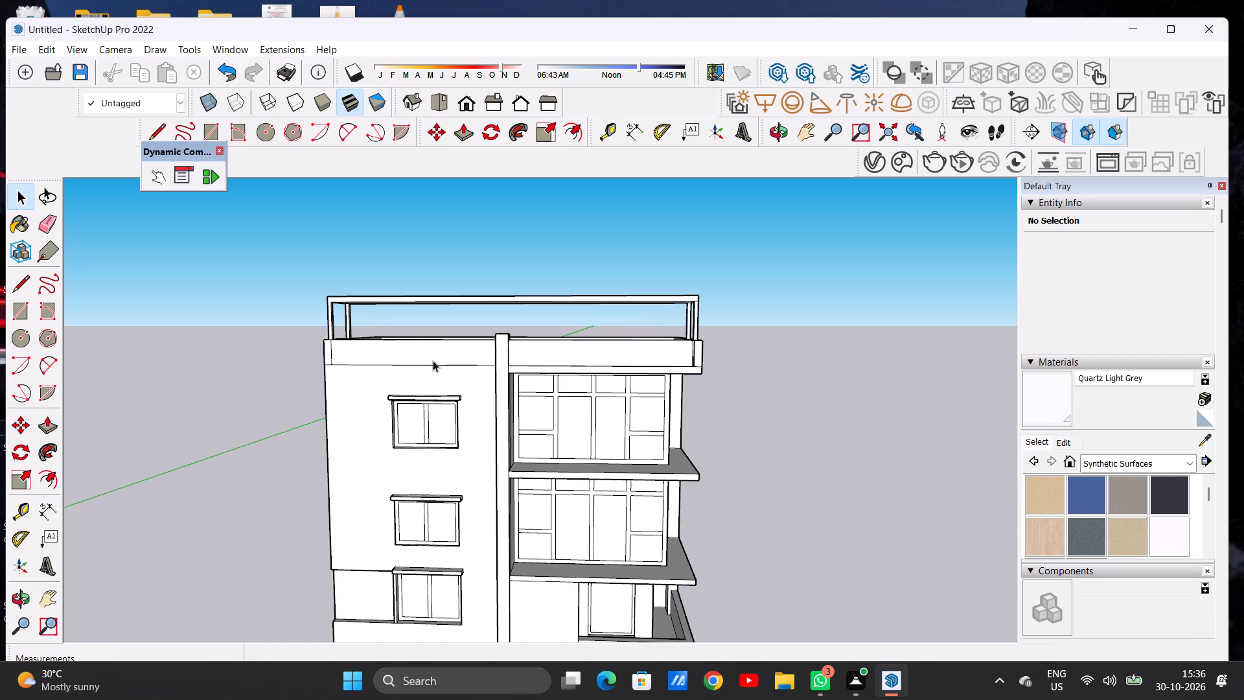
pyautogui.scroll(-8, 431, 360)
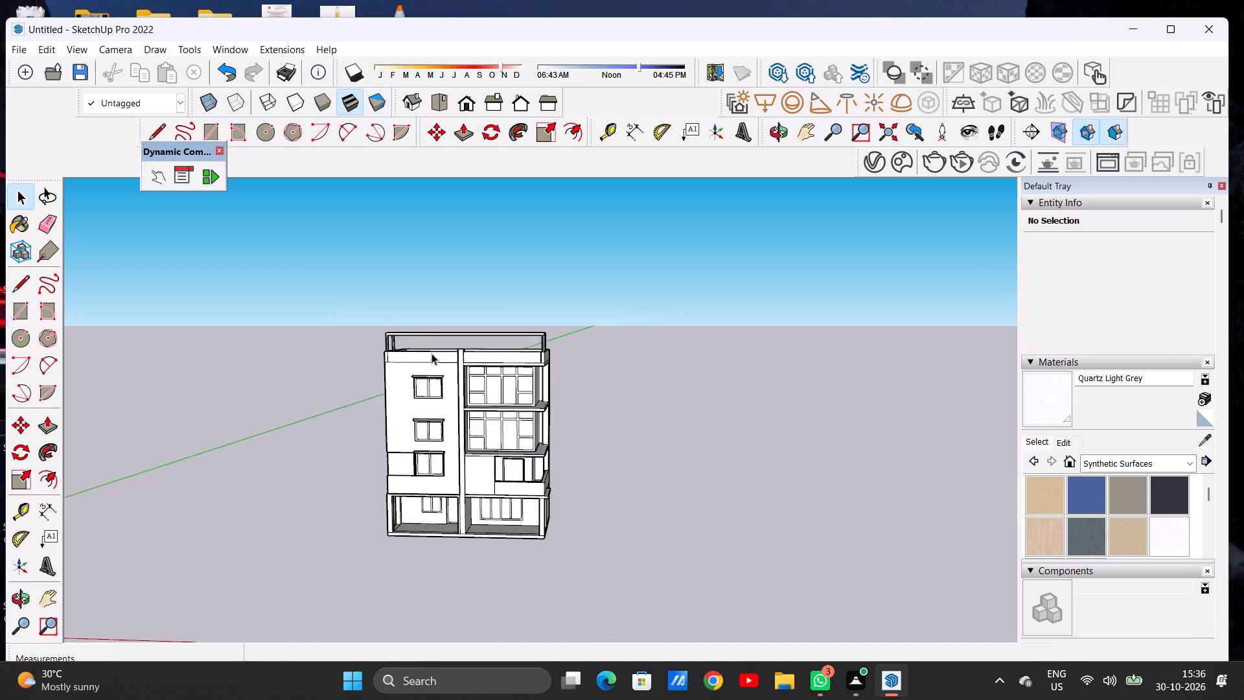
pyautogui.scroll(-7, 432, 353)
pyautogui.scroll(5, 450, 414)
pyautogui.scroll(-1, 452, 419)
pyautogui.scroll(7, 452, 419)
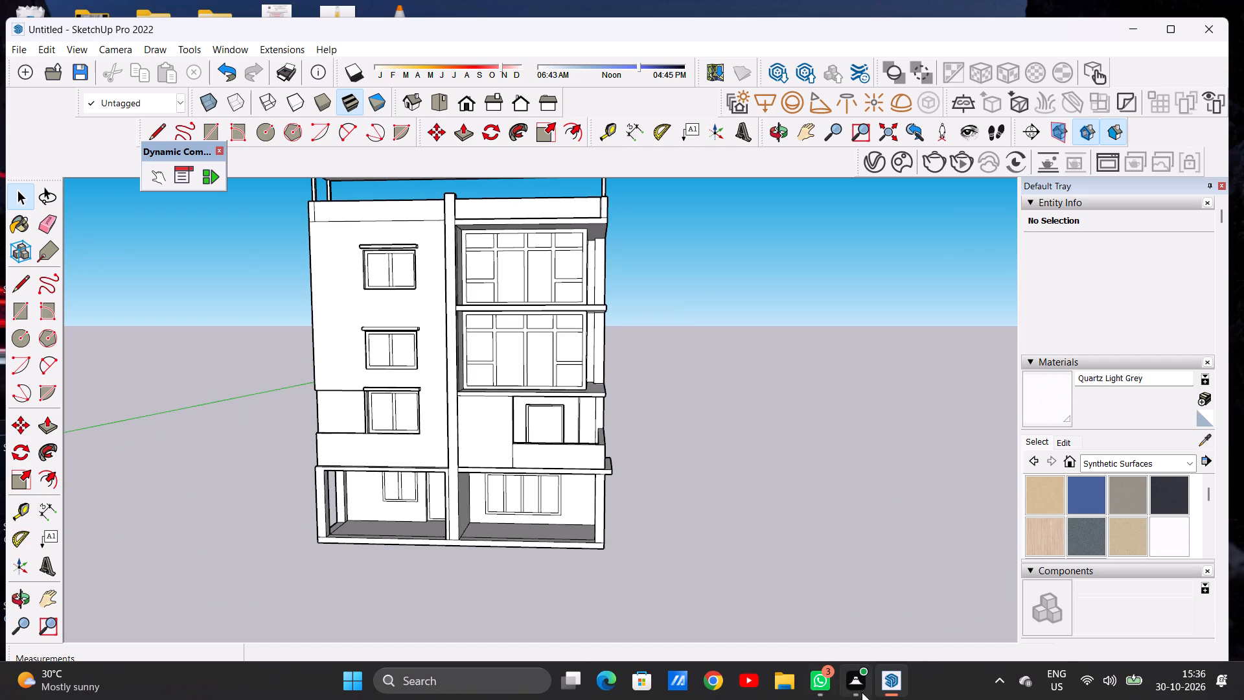
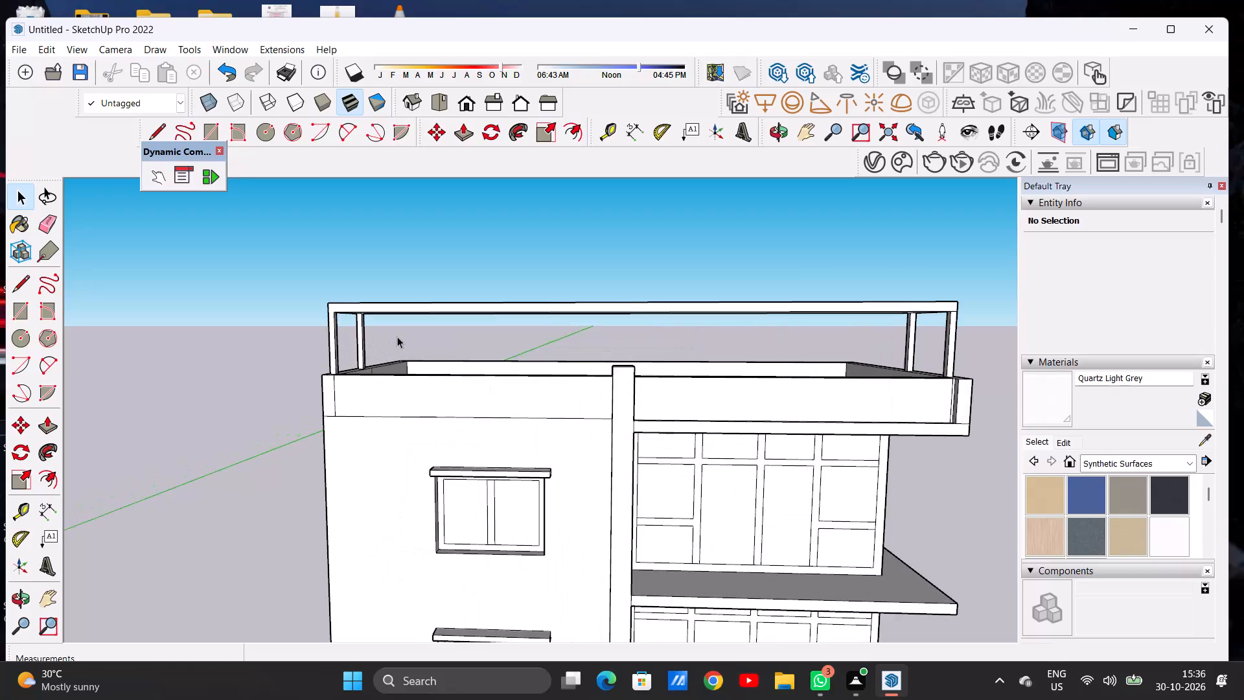
# Examine the roof slab, its supporting posts and the parapet from above and close up at the front corner.
pyautogui.moveTo(404, 344); pyautogui.dragTo(250, 431, button='middle')
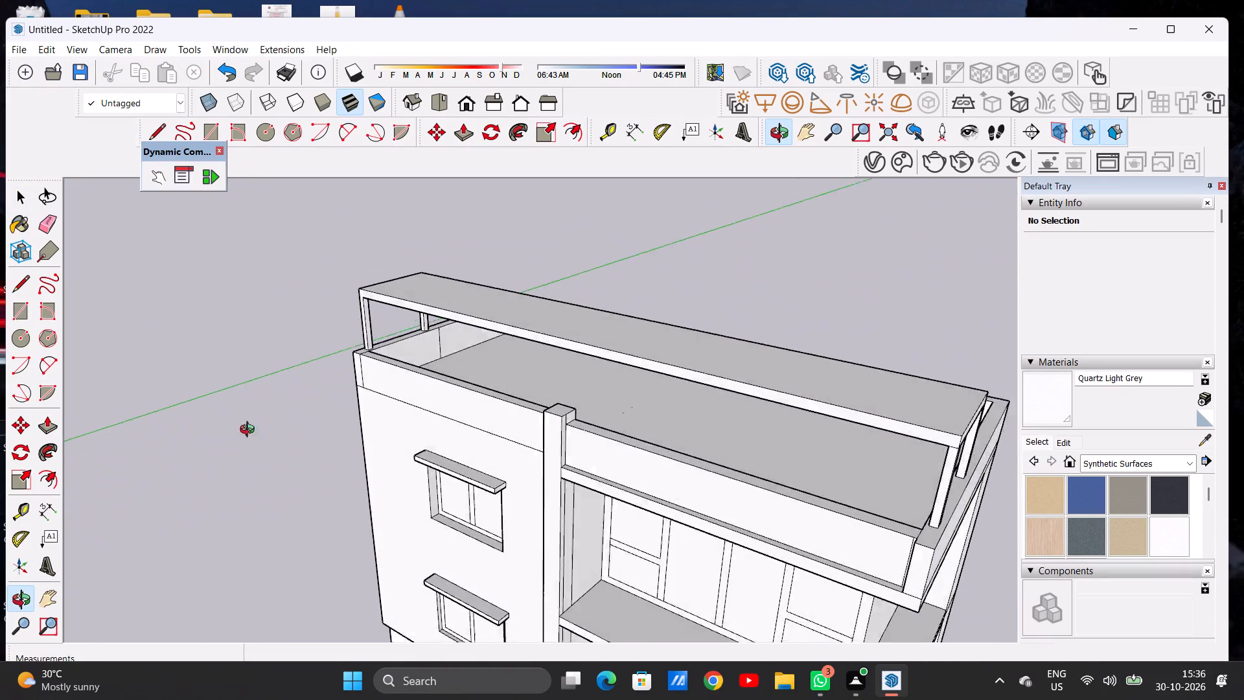
pyautogui.moveTo(250, 431); pyautogui.dragTo(396, 374, button='middle')
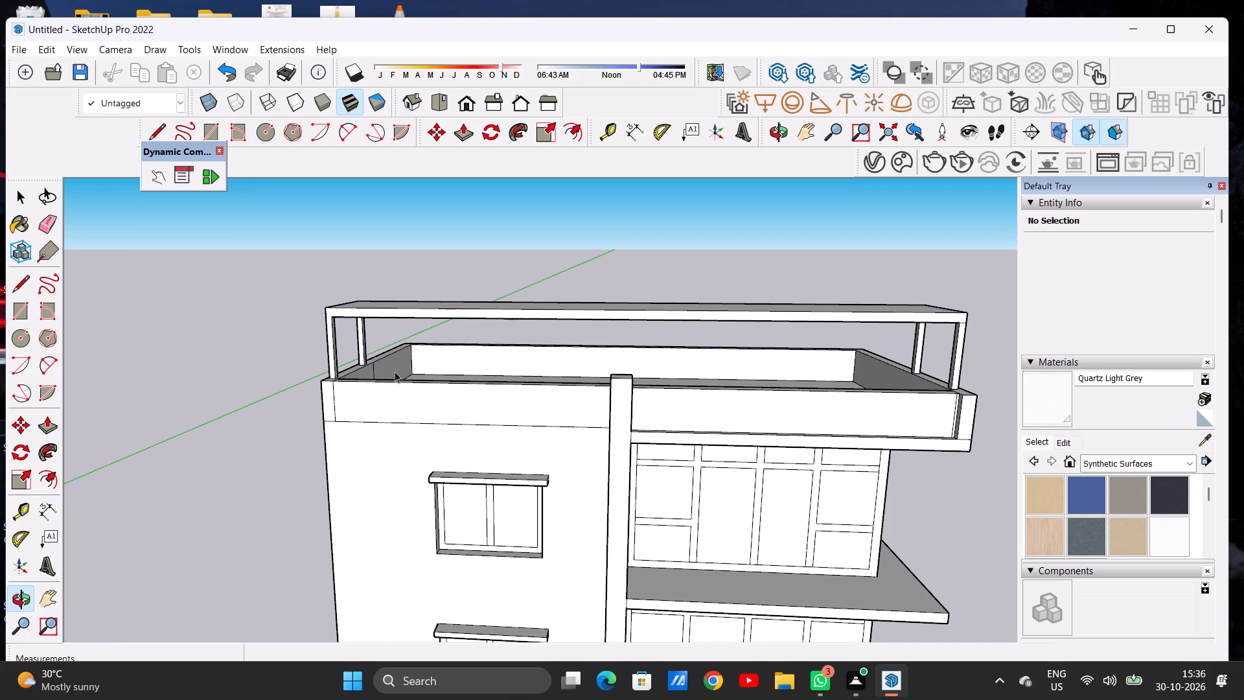
pyautogui.scroll(-6, 348, 383)
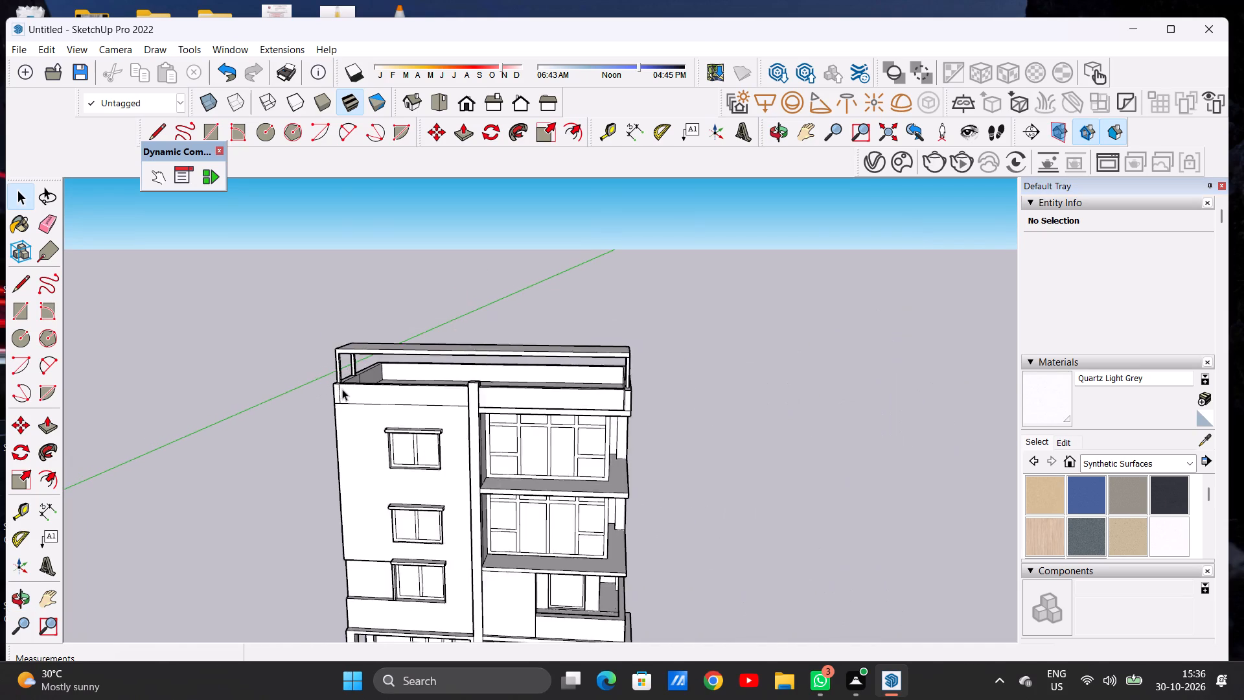
pyautogui.scroll(-7, 342, 389)
pyautogui.scroll(9, 347, 394)
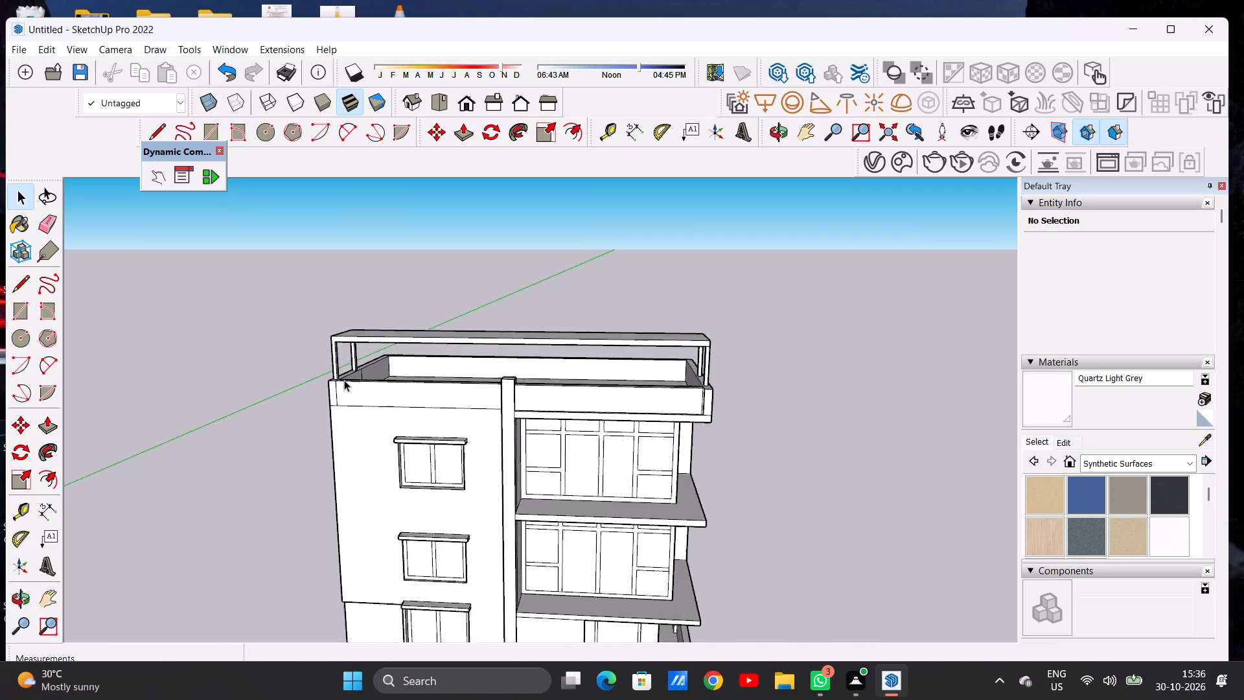
pyautogui.scroll(3, 344, 380)
pyautogui.scroll(-1, 344, 380)
pyautogui.scroll(8, 351, 367)
pyautogui.moveTo(382, 360); pyautogui.dragTo(417, 360, button='middle')
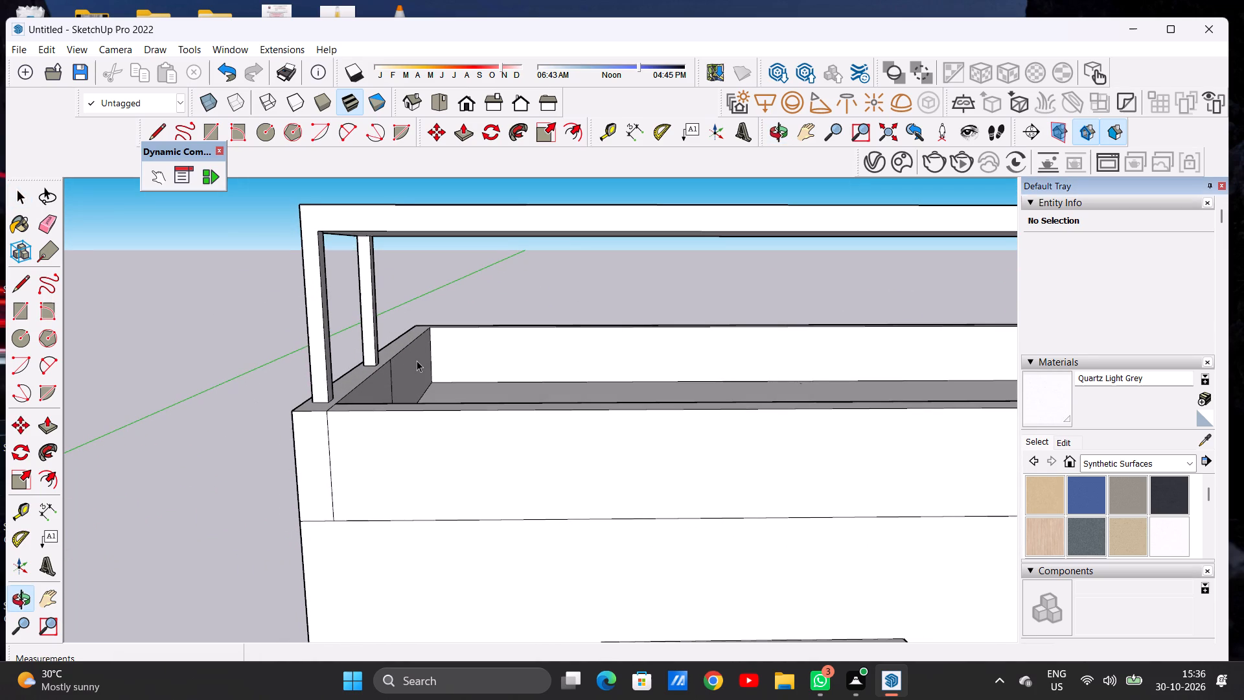
pyautogui.scroll(-1, 419, 349)
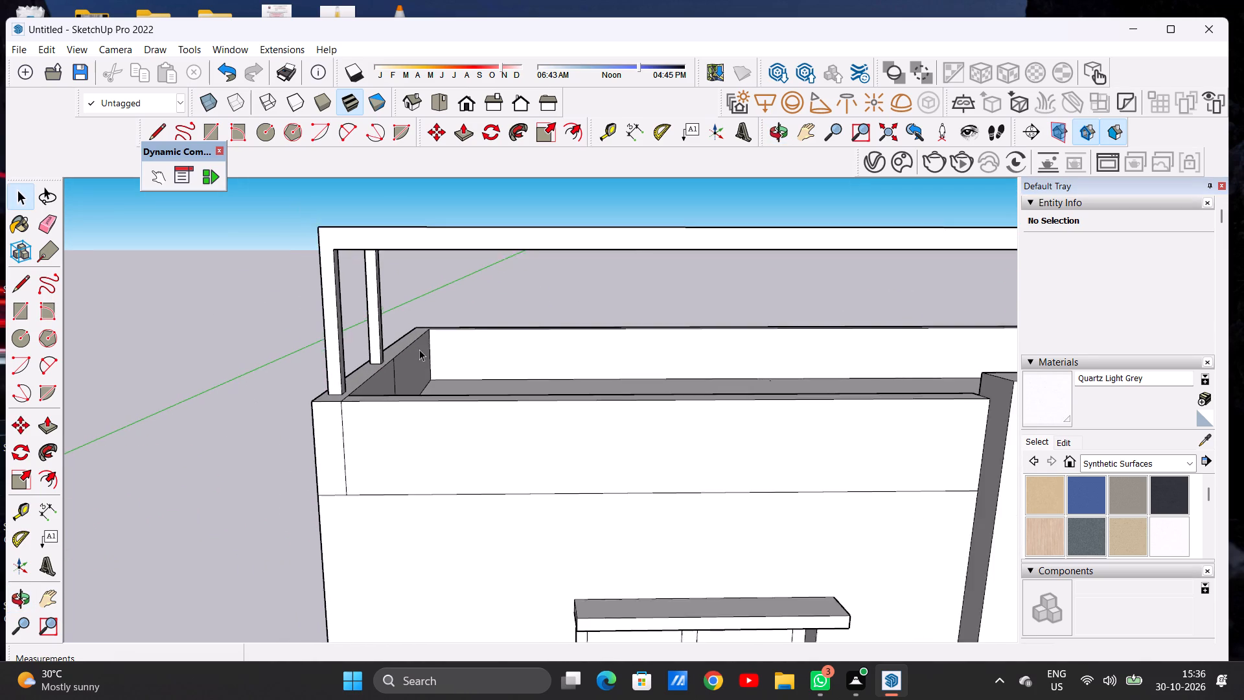
pyautogui.scroll(-5, 419, 349)
pyautogui.moveTo(417, 348); pyautogui.dragTo(418, 397, button='middle')
pyautogui.scroll(-1, 418, 397)
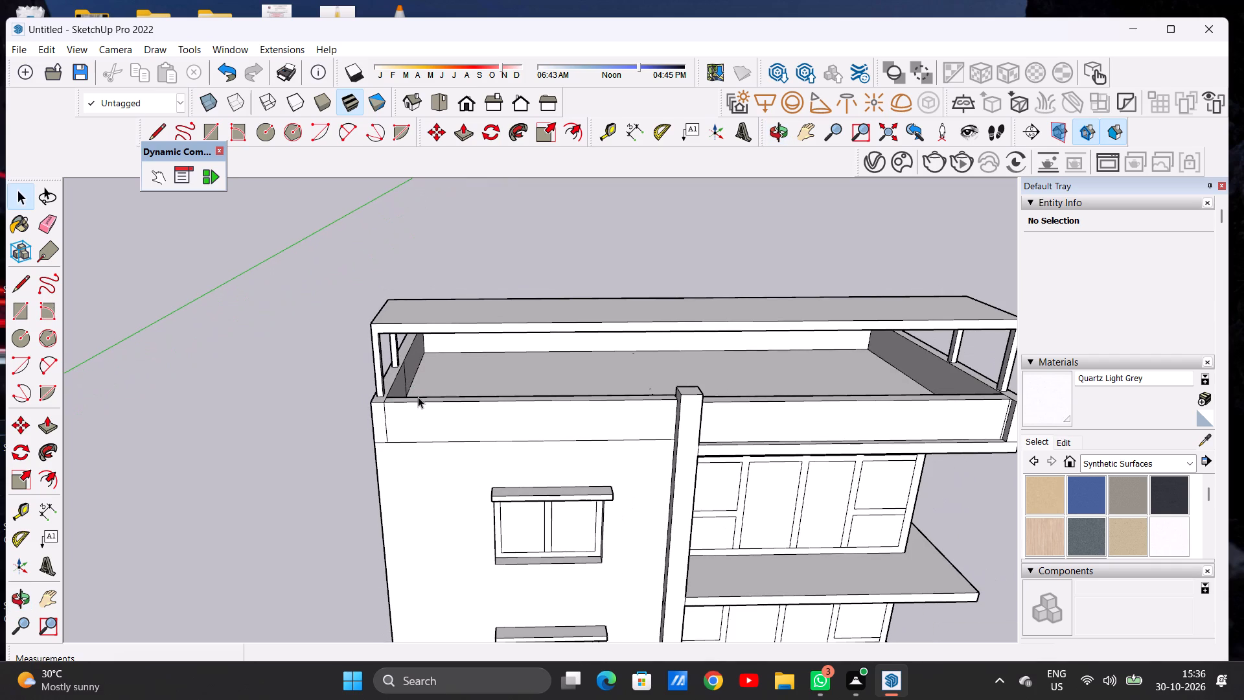
pyautogui.scroll(-6, 402, 395)
# Review the full front facade from low and distant viewpoints, from the roof slab down to the ground floor.
pyautogui.moveTo(474, 371); pyautogui.dragTo(470, 328, button='middle')
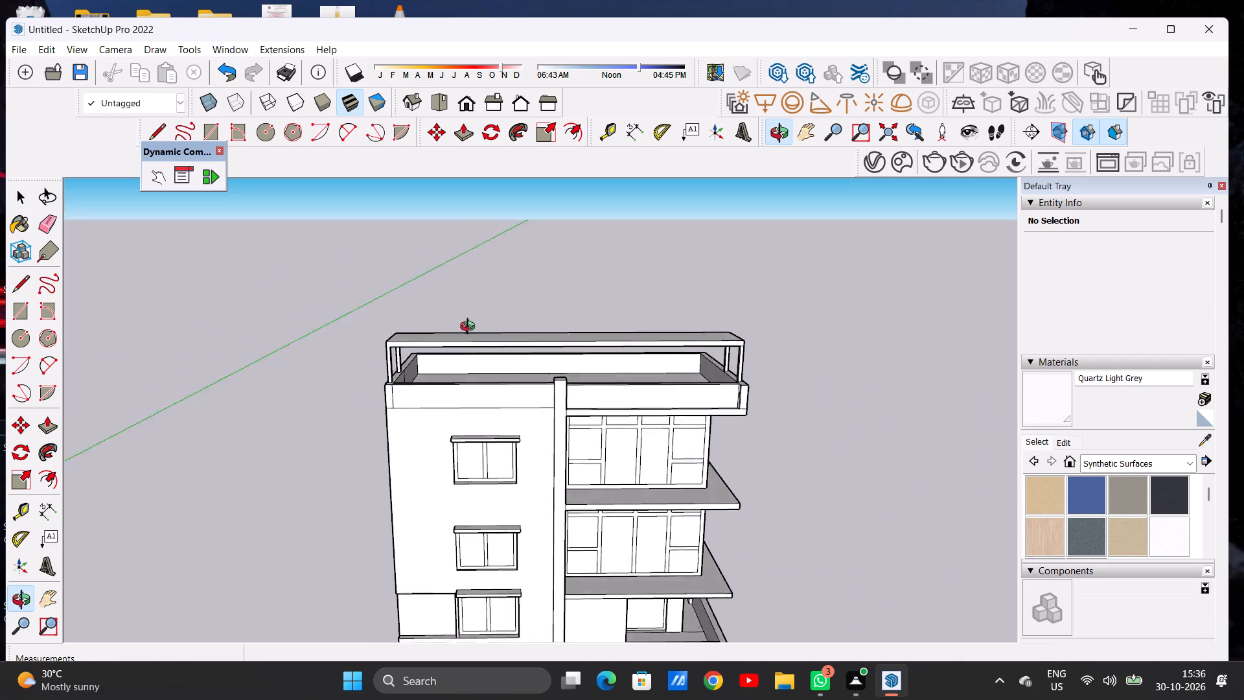
pyautogui.moveTo(470, 328); pyautogui.dragTo(472, 281, button='middle')
pyautogui.scroll(2, 547, 369)
pyautogui.scroll(-4, 483, 397)
pyautogui.moveTo(536, 495); pyautogui.dragTo(519, 397, button='middle')
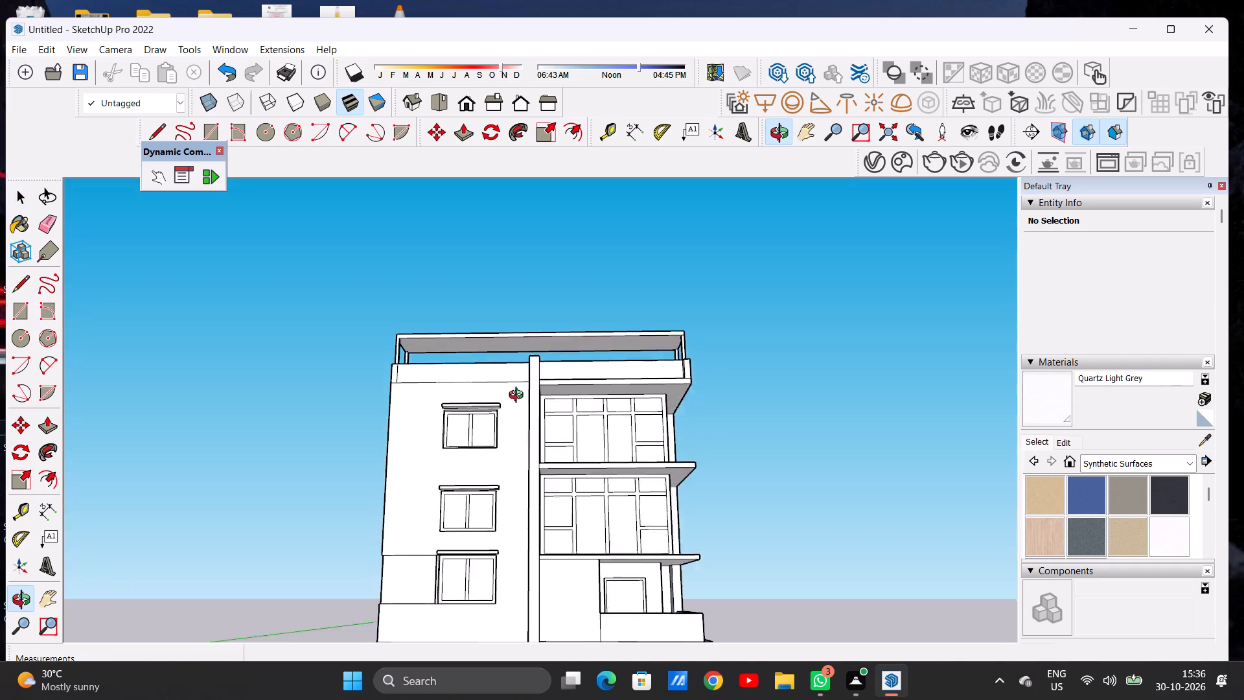
pyautogui.moveTo(519, 397); pyautogui.dragTo(505, 369, button='middle')
pyautogui.scroll(-8, 530, 463)
pyautogui.moveTo(539, 481); pyautogui.dragTo(532, 557, button='middle')
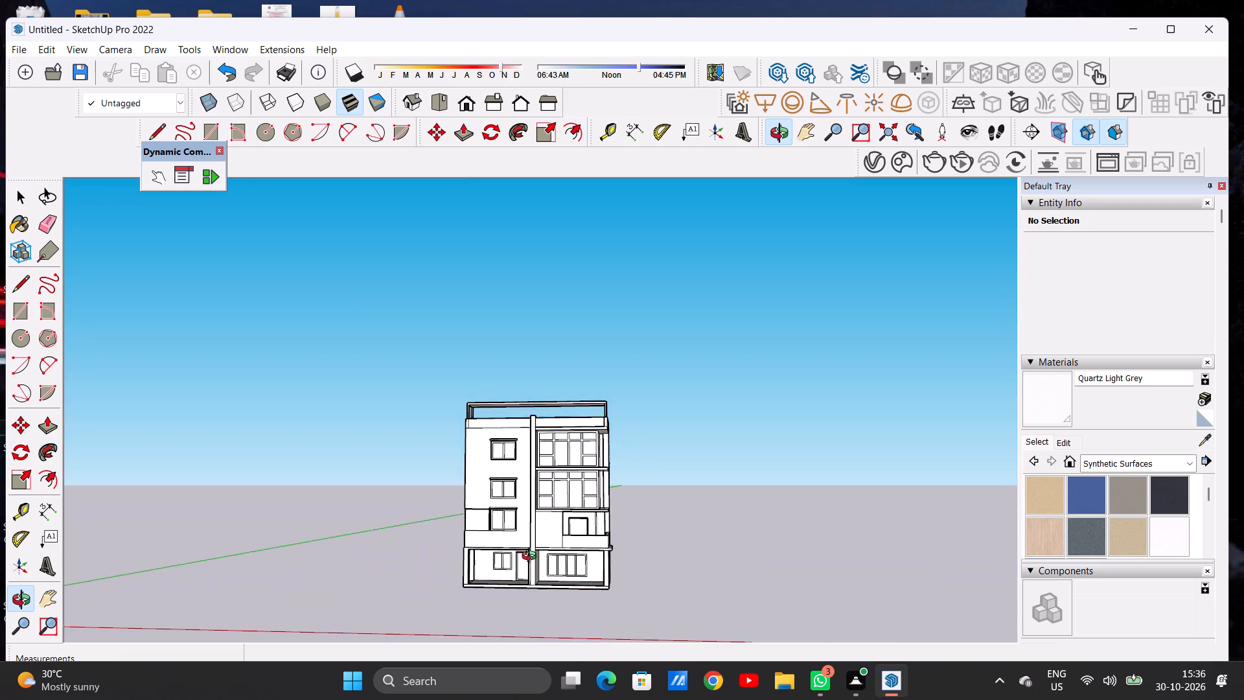
pyautogui.moveTo(532, 557); pyautogui.dragTo(530, 554, button='middle')
pyautogui.scroll(4, 532, 399)
pyautogui.moveTo(523, 414); pyautogui.dragTo(493, 383, button='middle')
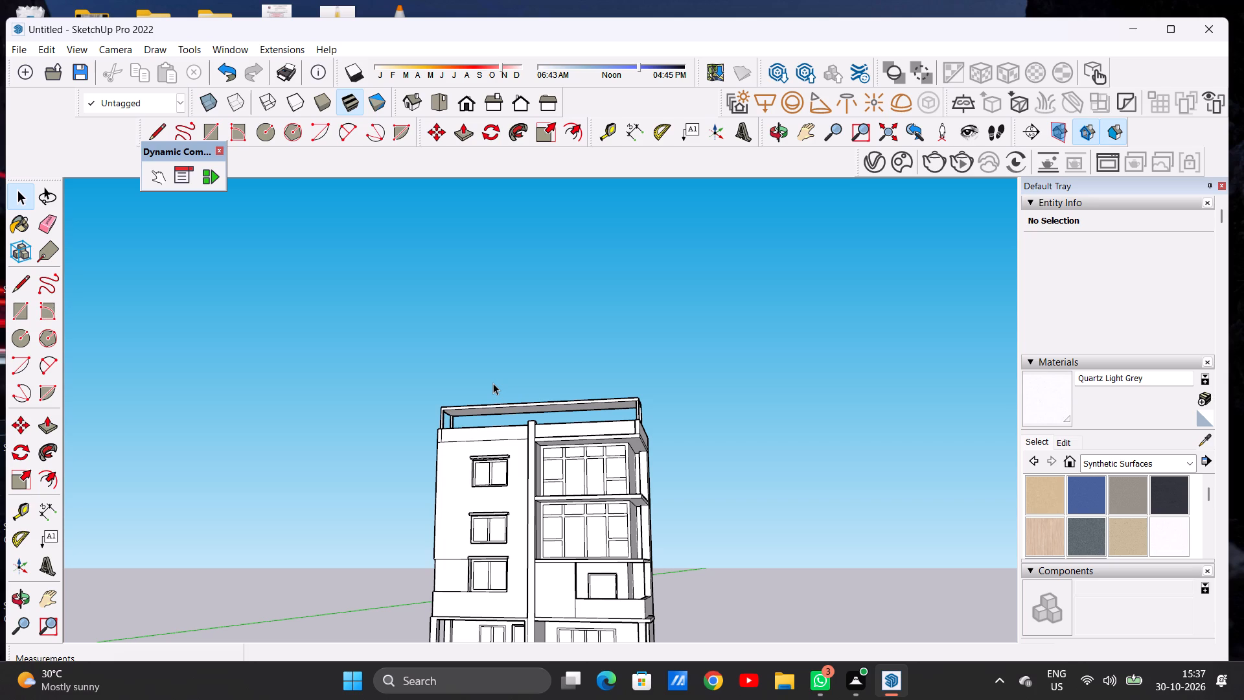
pyautogui.scroll(-2, 493, 383)
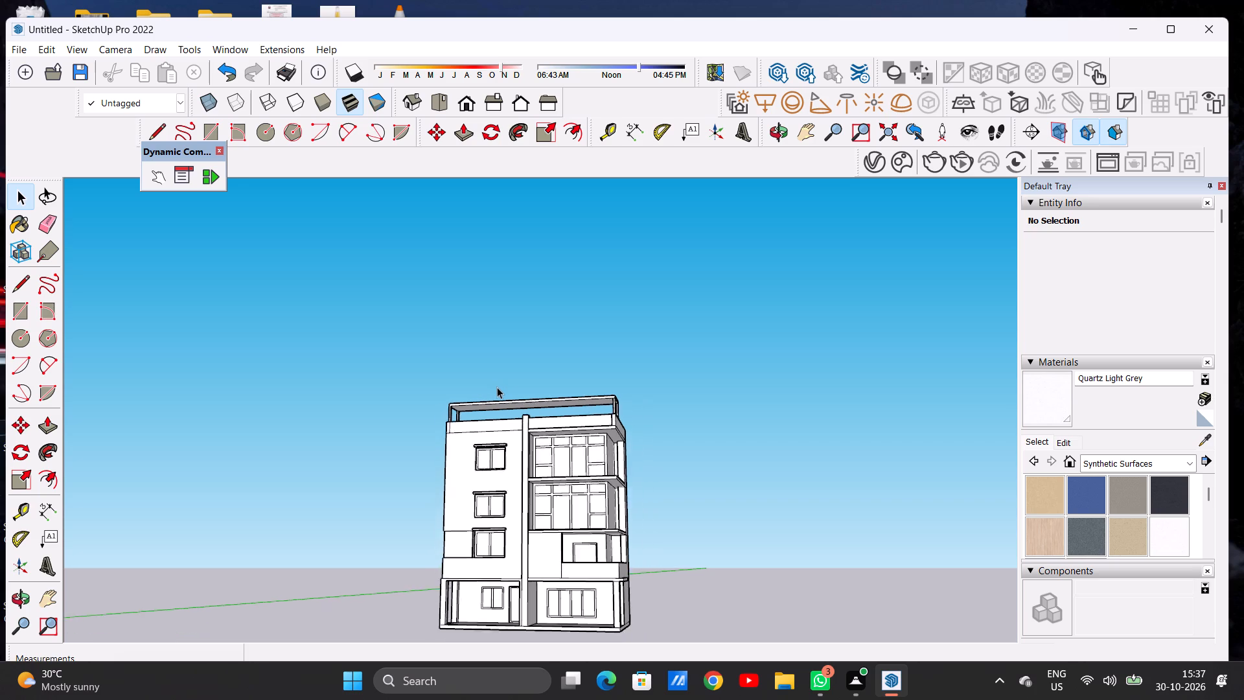
pyautogui.scroll(-3, 497, 387)
pyautogui.moveTo(543, 401); pyautogui.dragTo(513, 547, button='middle')
# Examine the roof terrace, the upper balcony overhangs and the overall front of the building from above and below.
pyautogui.scroll(11, 564, 421)
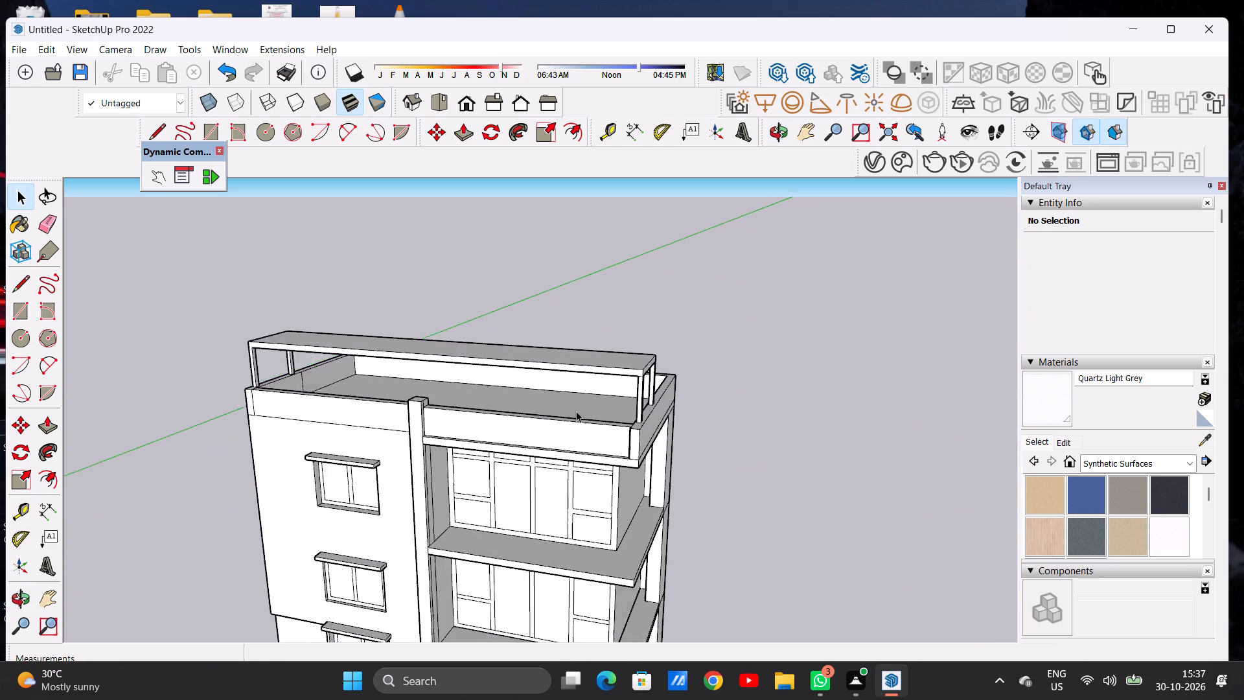
pyautogui.scroll(2, 576, 411)
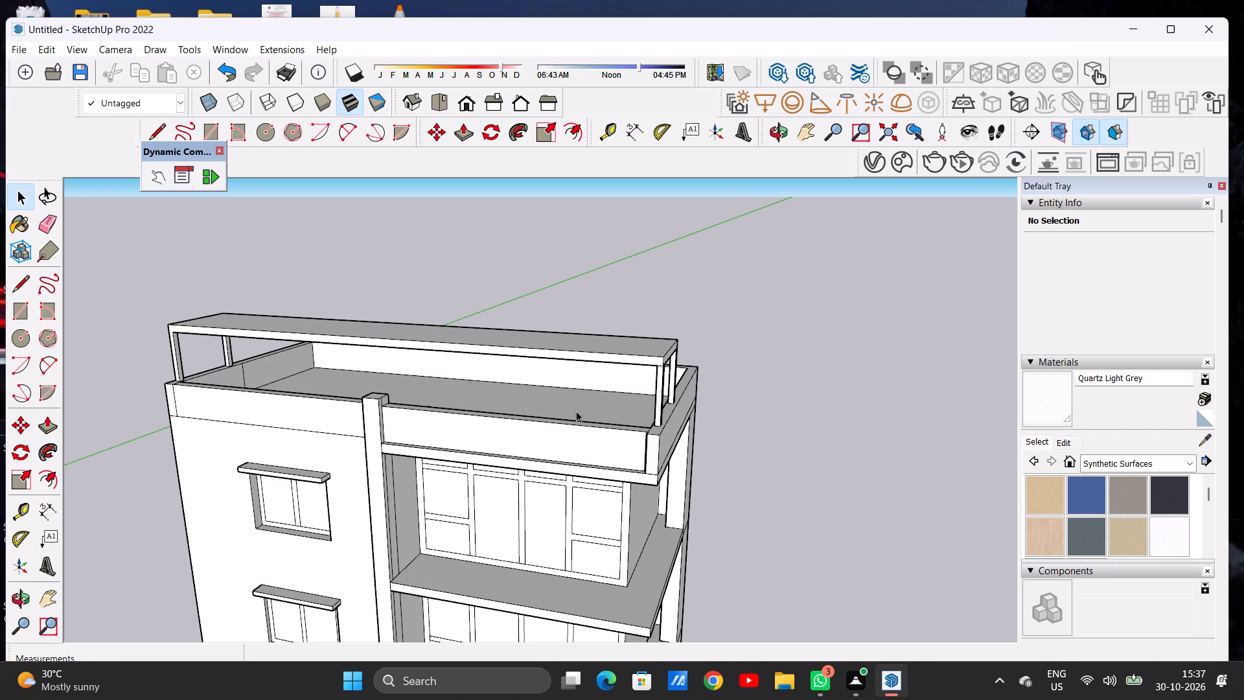
pyautogui.press('space')
pyautogui.scroll(-12, 590, 414)
pyautogui.scroll(1, 610, 415)
pyautogui.scroll(-4, 609, 417)
pyautogui.moveTo(577, 457); pyautogui.dragTo(645, 391, button='middle')
pyautogui.scroll(16, 615, 423)
pyautogui.moveTo(616, 449); pyautogui.dragTo(458, 362, button='middle')
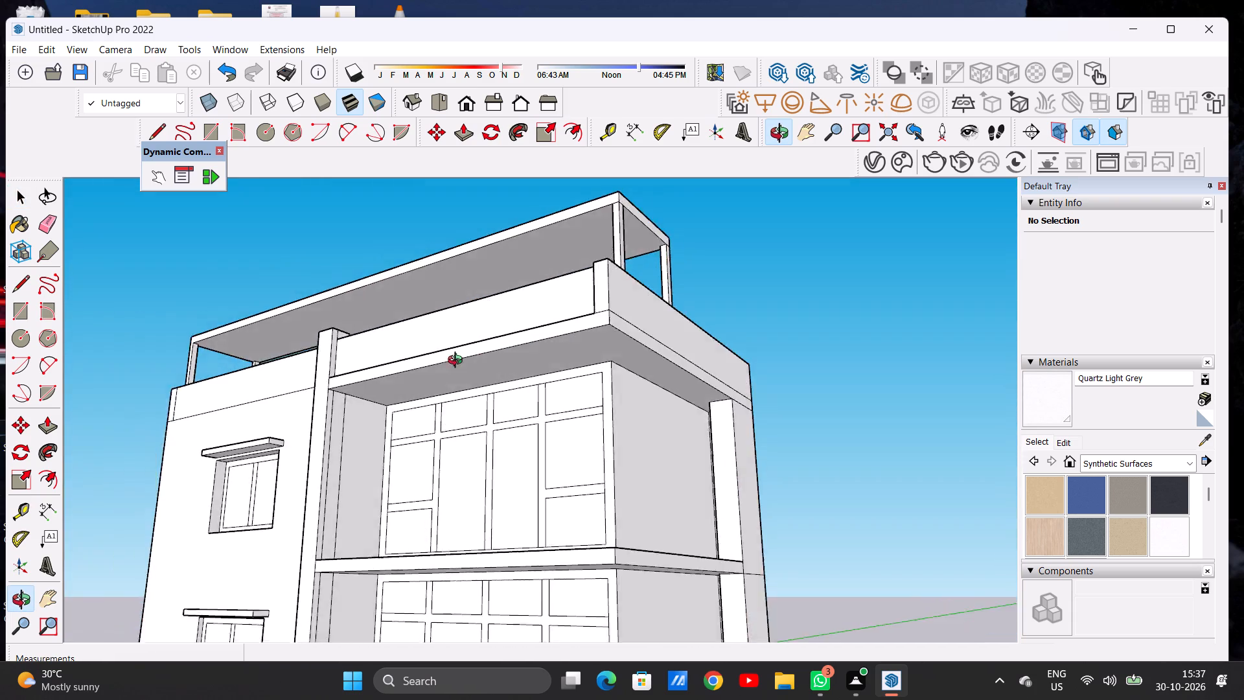
pyautogui.moveTo(458, 362); pyautogui.dragTo(643, 435, button='middle')
pyautogui.scroll(-12, 642, 450)
pyautogui.moveTo(596, 488); pyautogui.dragTo(559, 466, button='middle')
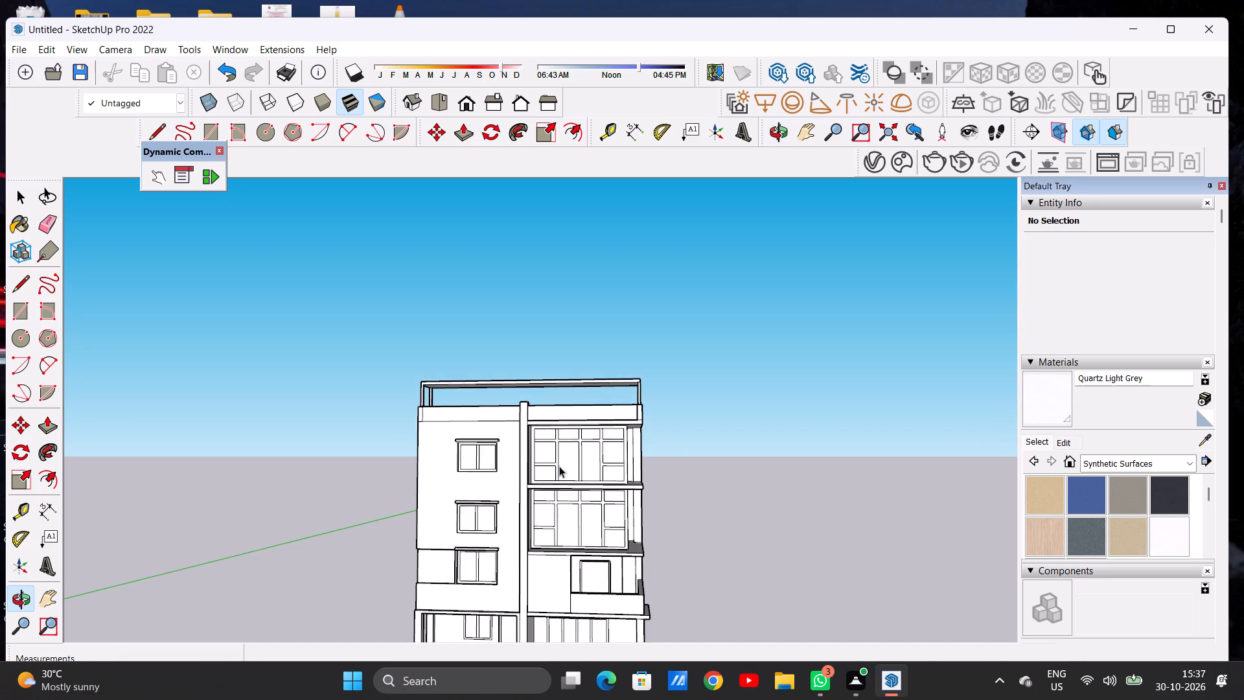
pyautogui.scroll(-7, 589, 449)
pyautogui.moveTo(628, 474); pyautogui.dragTo(522, 595, button='middle')
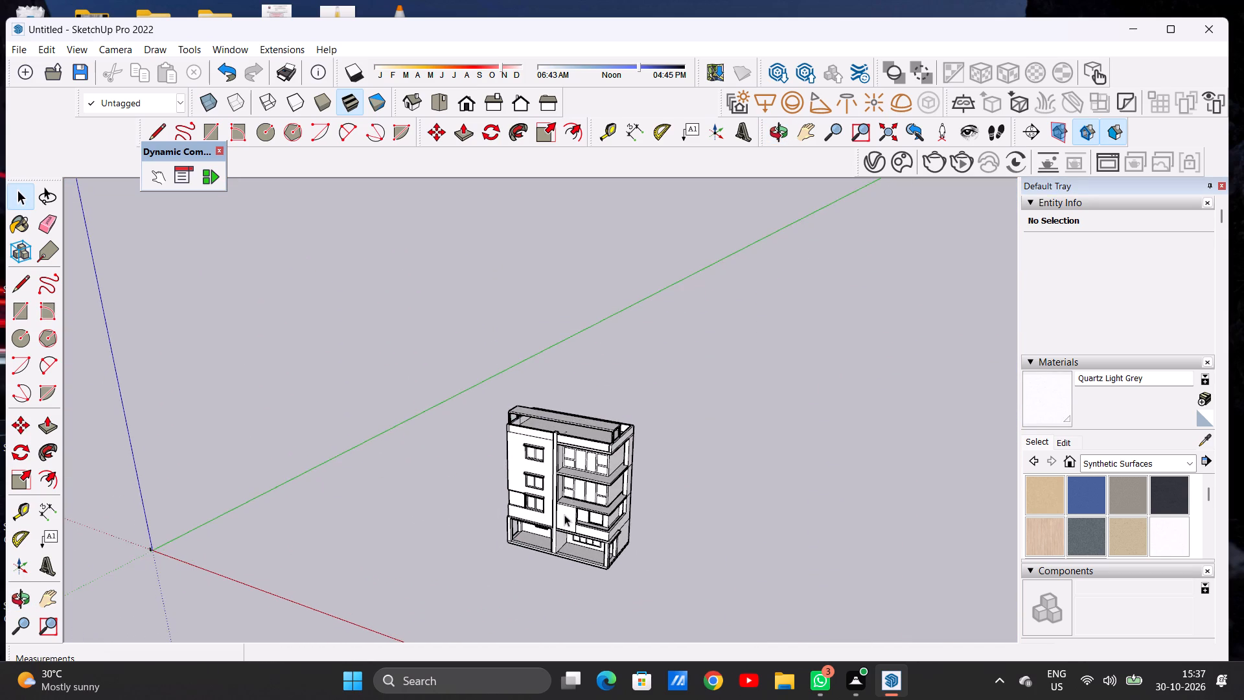
pyautogui.scroll(4, 563, 522)
pyautogui.scroll(-1, 564, 527)
pyautogui.scroll(13, 564, 527)
pyautogui.moveTo(592, 522); pyautogui.dragTo(676, 486, button='middle')
pyautogui.scroll(1, 676, 486)
pyautogui.scroll(-6, 658, 399)
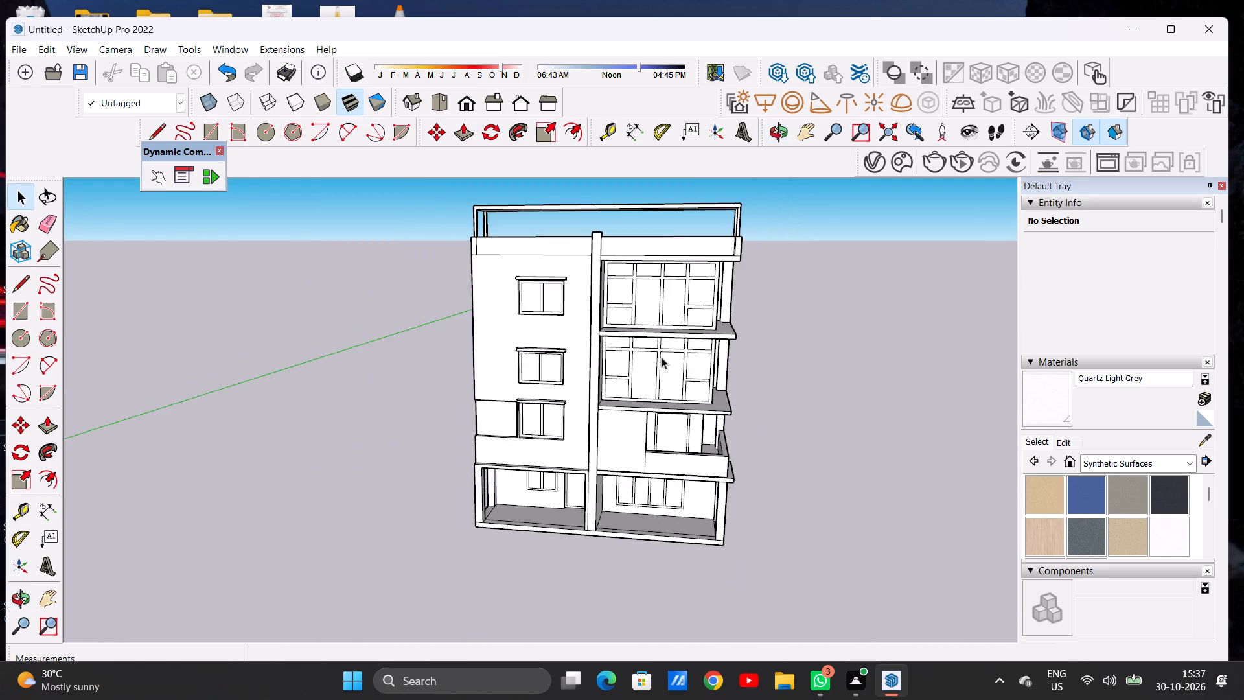
# Draw a ground rectangle about 172' 10" by 51' extending outward from the bottom front edge of the building's plinth.
pyautogui.scroll(-6, 662, 357)
pyautogui.moveTo(623, 426); pyautogui.dragTo(665, 546, button='middle')
pyautogui.scroll(6, 634, 487)
pyautogui.moveTo(613, 455); pyautogui.dragTo(623, 525, button='middle')
pyautogui.scroll(1, 660, 464)
pyautogui.scroll(-1, 660, 464)
pyautogui.scroll(5, 660, 464)
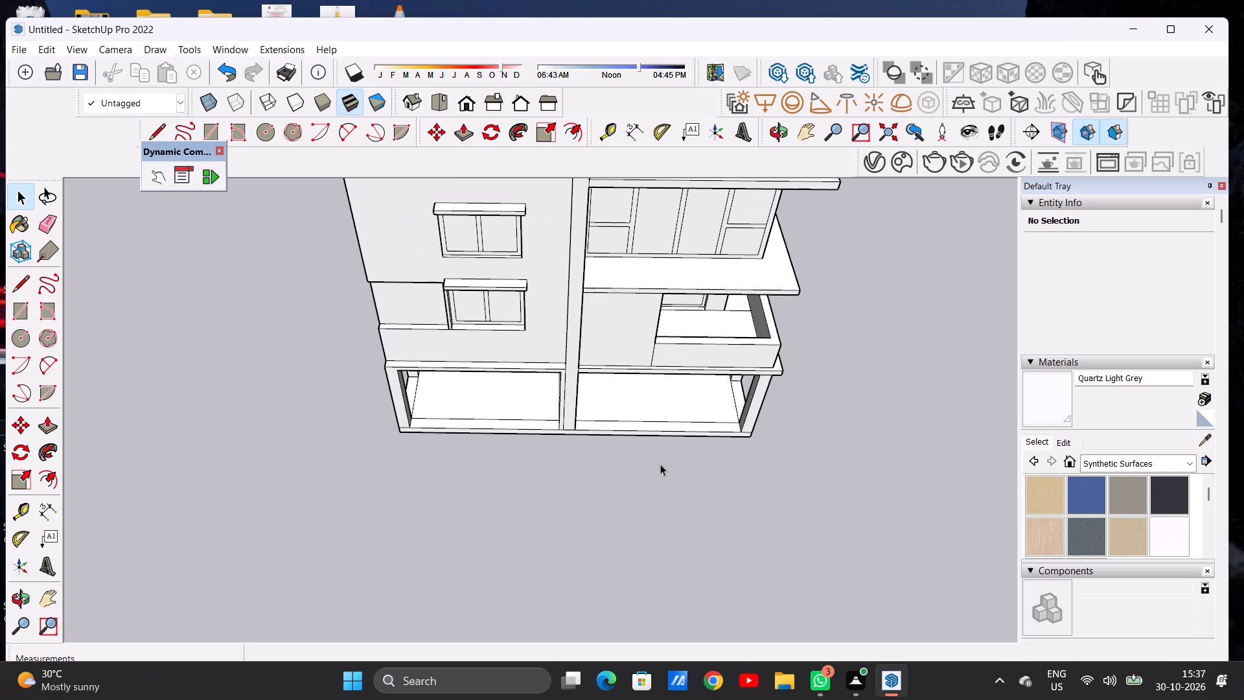
pyautogui.press('r')
pyautogui.scroll(4, 660, 464)
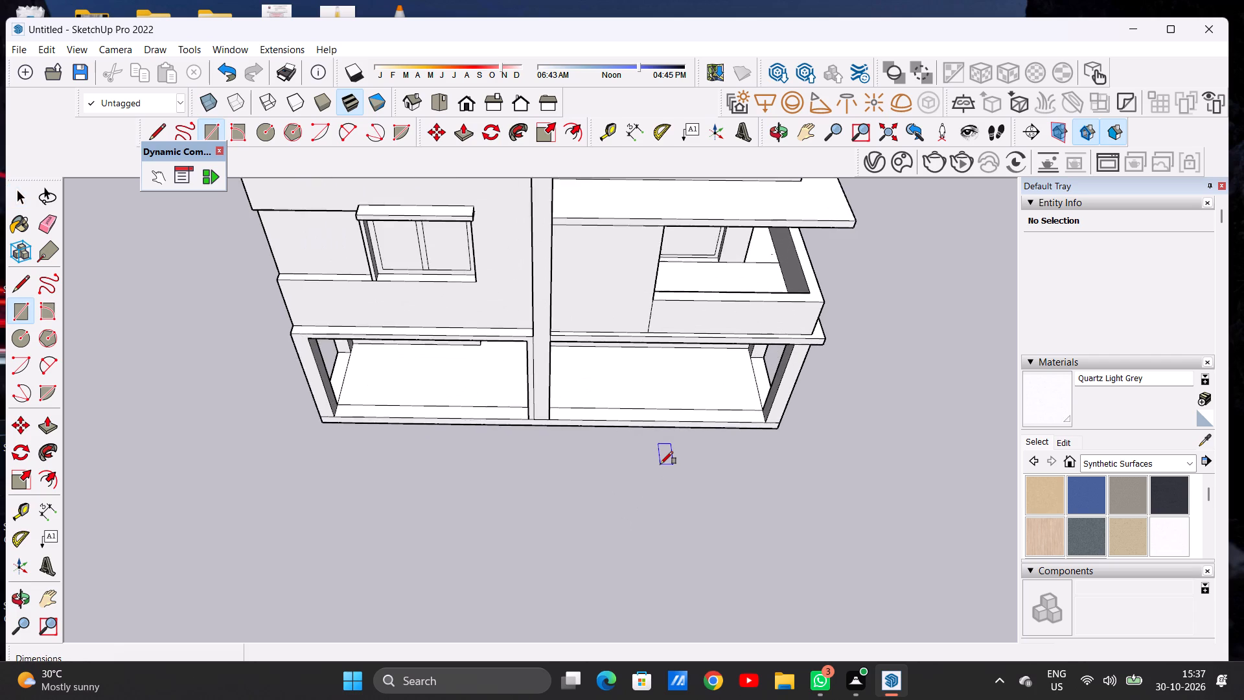
pyautogui.scroll(3, 660, 464)
pyautogui.click(251, 418)
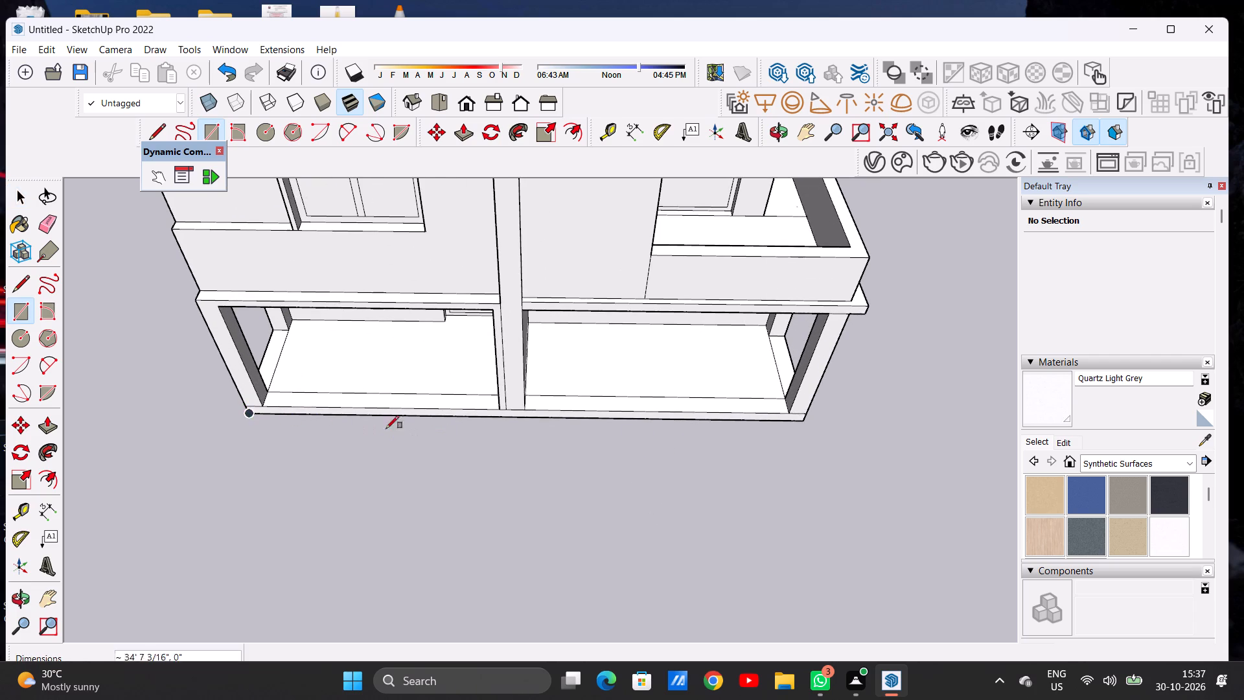
pyautogui.click(801, 423)
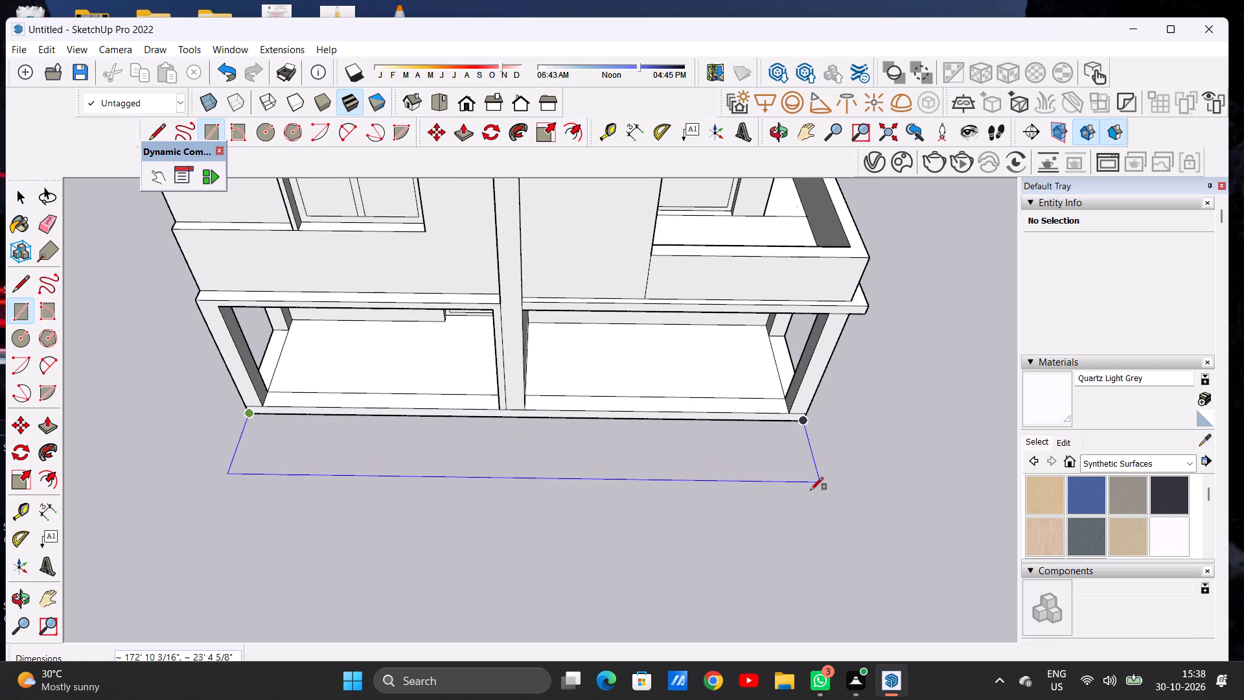
pyautogui.click(836, 571)
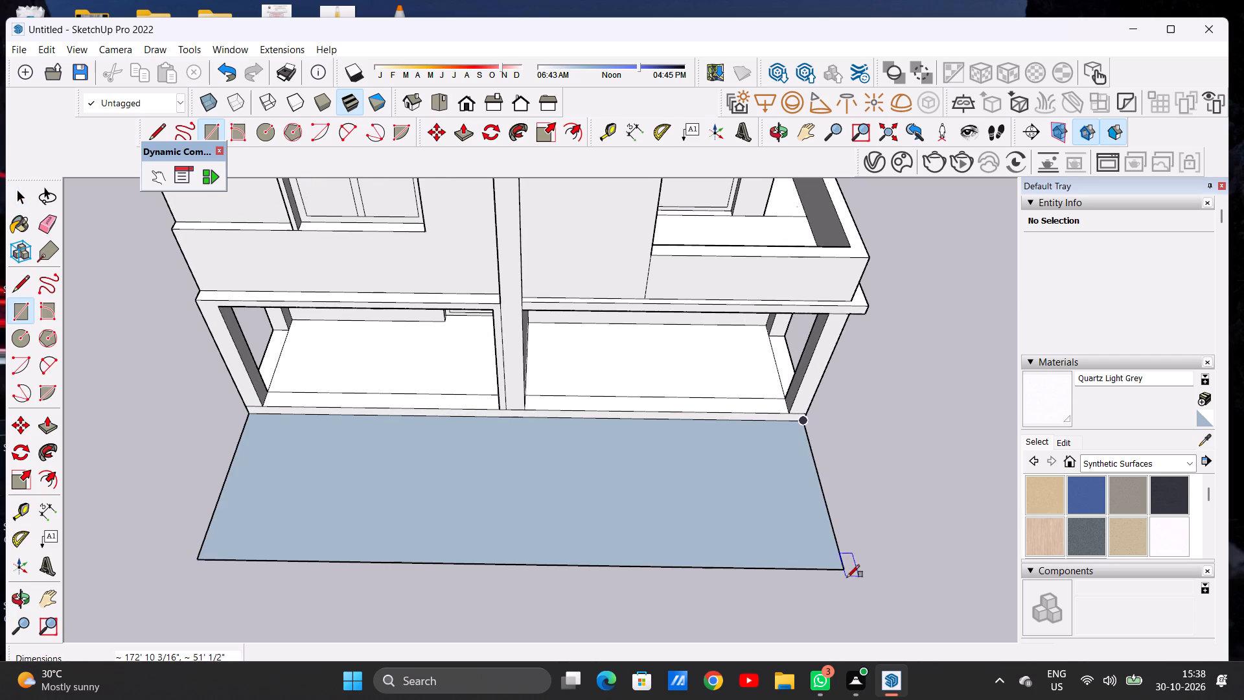
pyautogui.press('space')
# Examine the new ground rectangle and how it meets the porch plinth along the front facade.
pyautogui.scroll(-7, 628, 531)
pyautogui.moveTo(640, 557); pyautogui.dragTo(641, 491, button='middle')
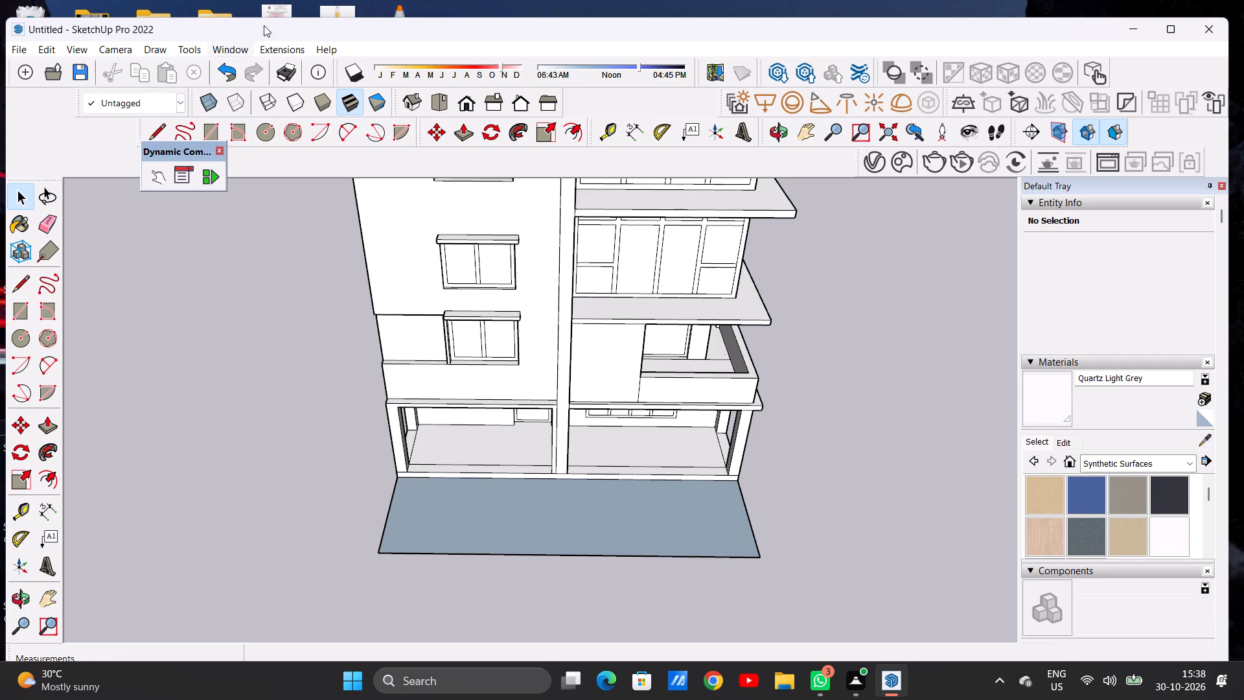
pyautogui.scroll(-2, 471, 528)
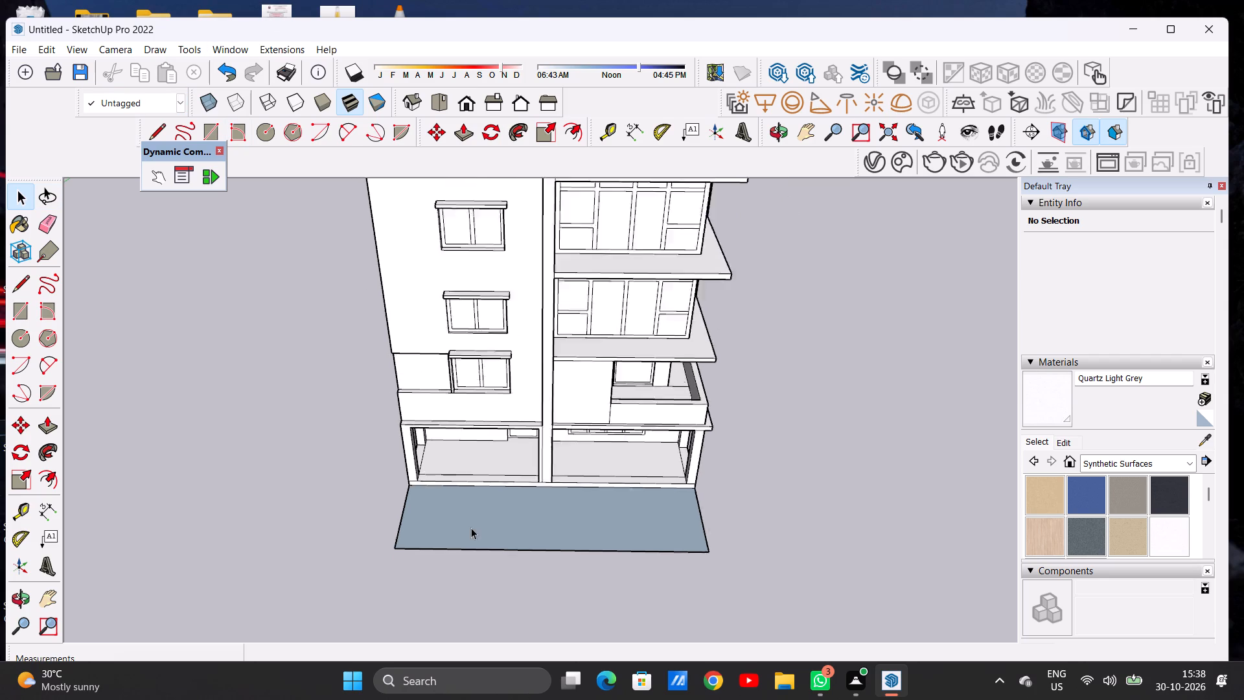
pyautogui.scroll(-4, 471, 528)
pyautogui.scroll(11, 486, 528)
pyautogui.scroll(-6, 472, 475)
pyautogui.moveTo(504, 482); pyautogui.dragTo(511, 548, button='middle')
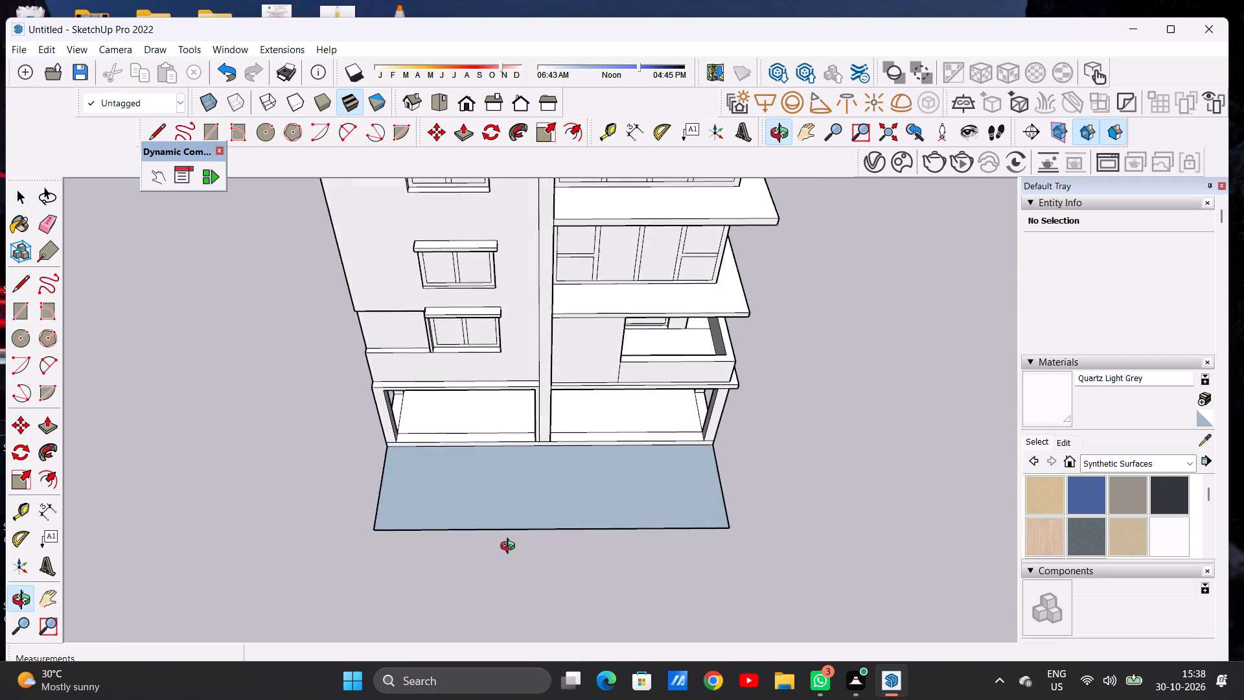
pyautogui.moveTo(511, 548); pyautogui.dragTo(504, 566, button='middle')
pyautogui.scroll(7, 513, 500)
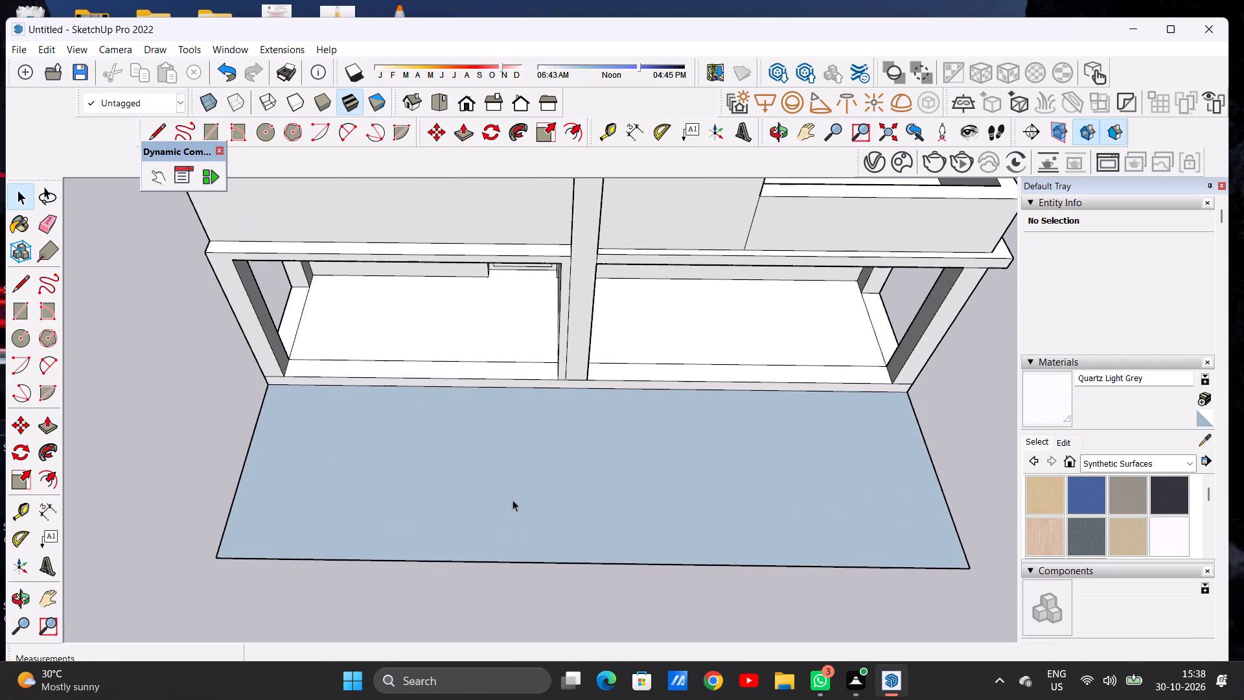
pyautogui.scroll(4, 467, 485)
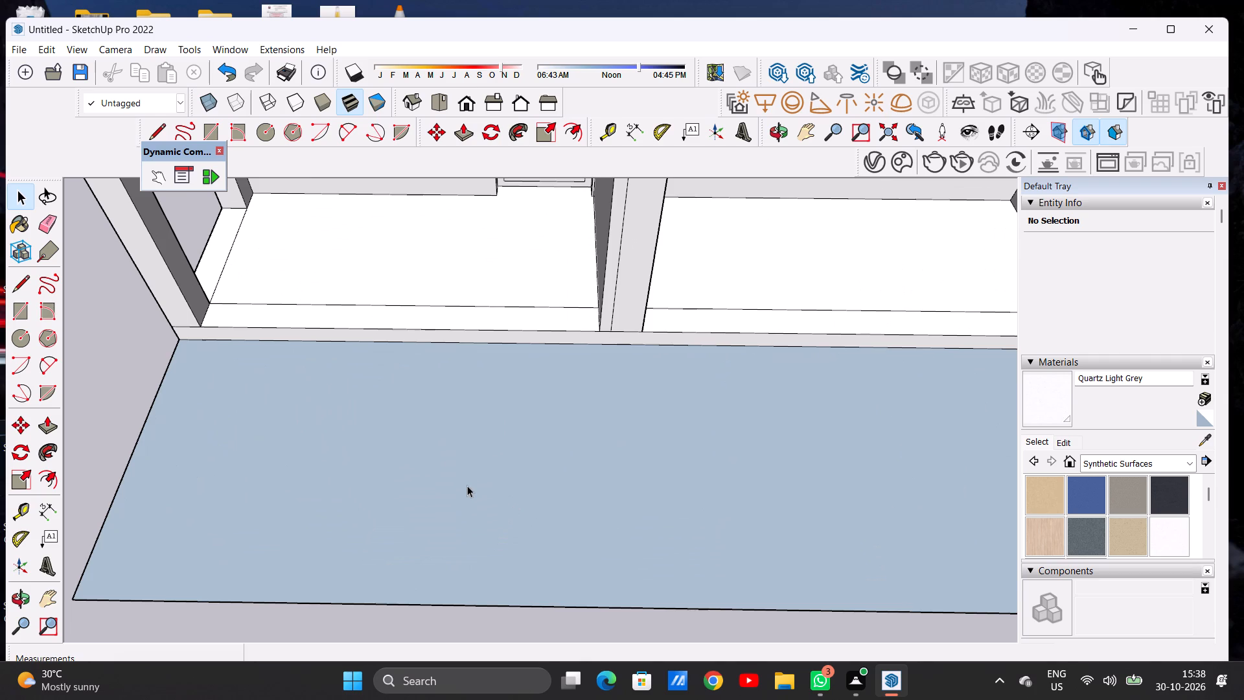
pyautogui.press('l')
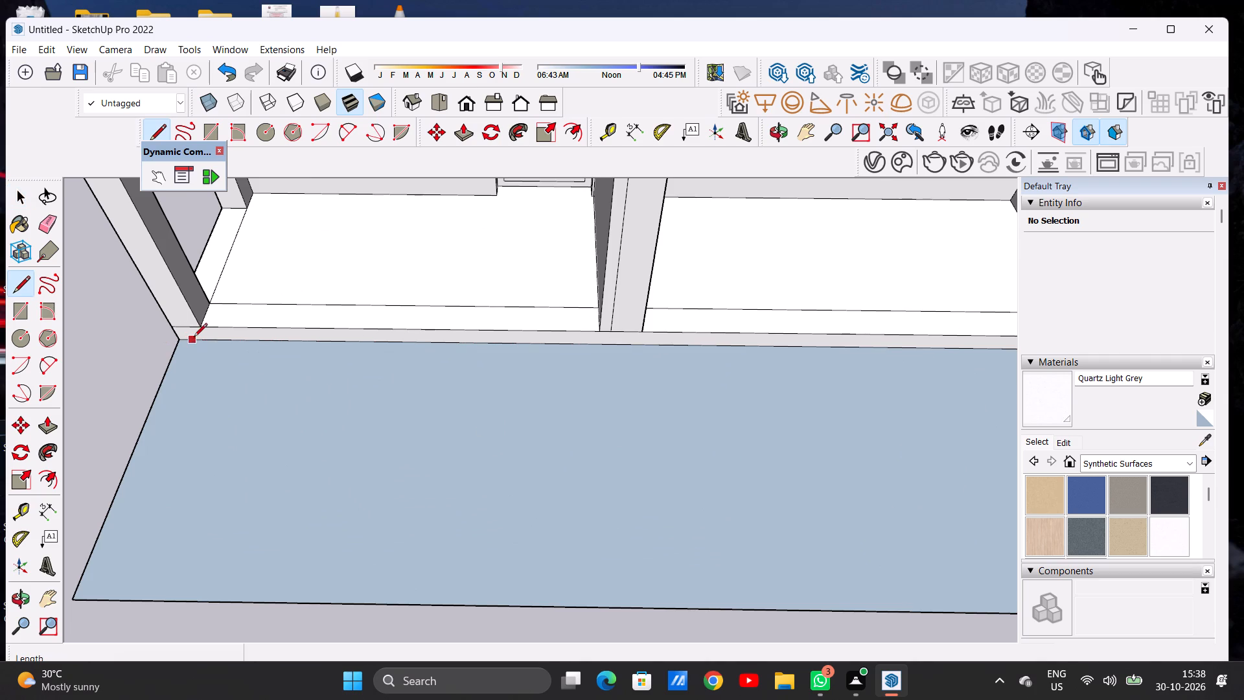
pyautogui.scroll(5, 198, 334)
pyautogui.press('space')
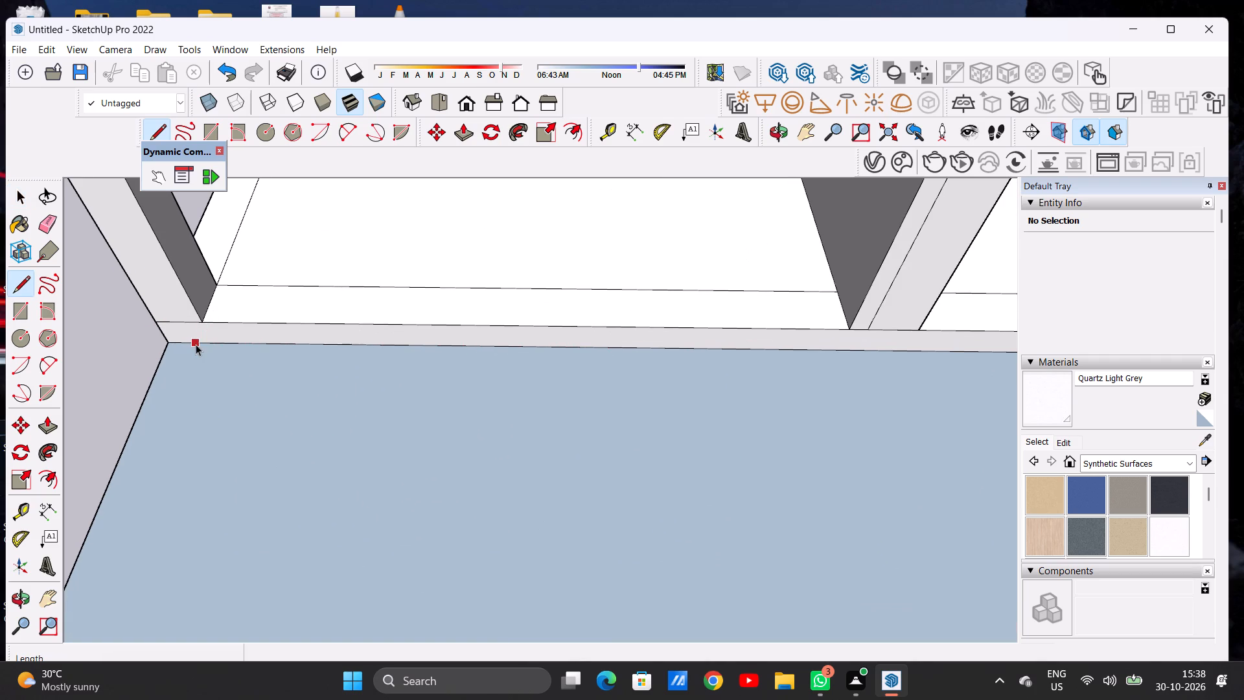
# Draw a vertical line about 3' 6" down the plinth face from the left porch post's inner corner to the ground rectangle.
pyautogui.scroll(-6, 318, 389)
pyautogui.moveTo(396, 438); pyautogui.dragTo(414, 334, button='middle')
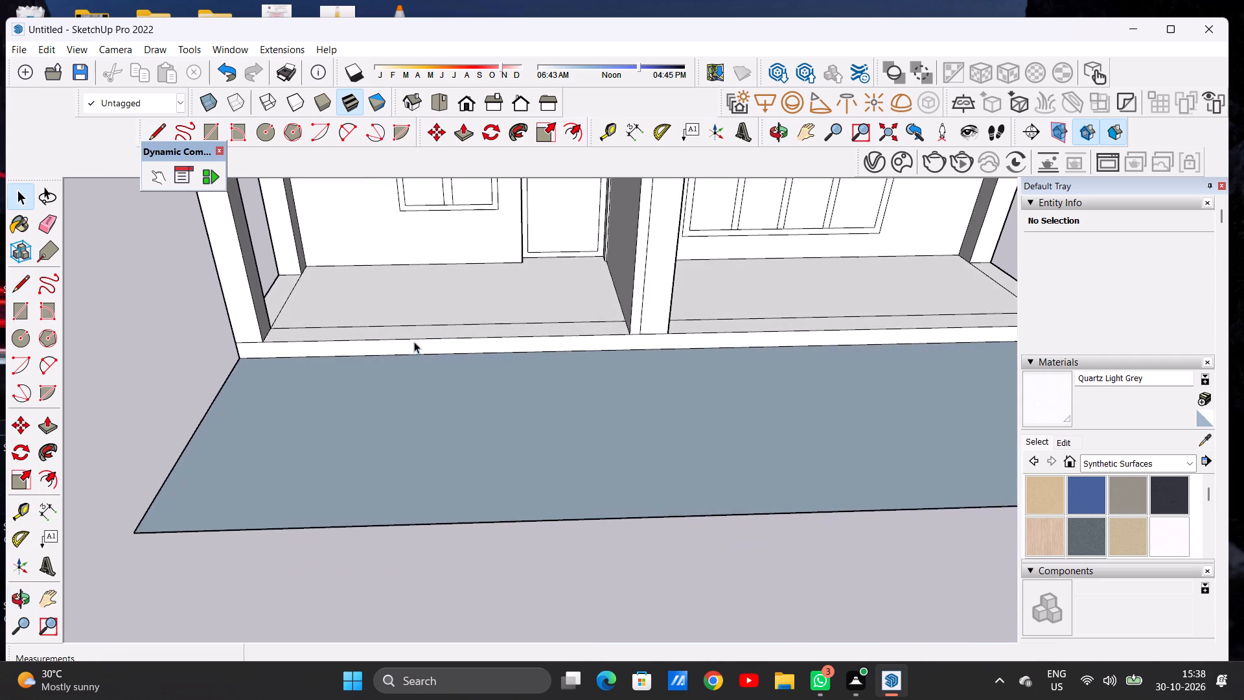
pyautogui.scroll(-5, 409, 377)
pyautogui.moveTo(386, 397); pyautogui.dragTo(375, 348, button='middle')
pyautogui.scroll(11, 341, 351)
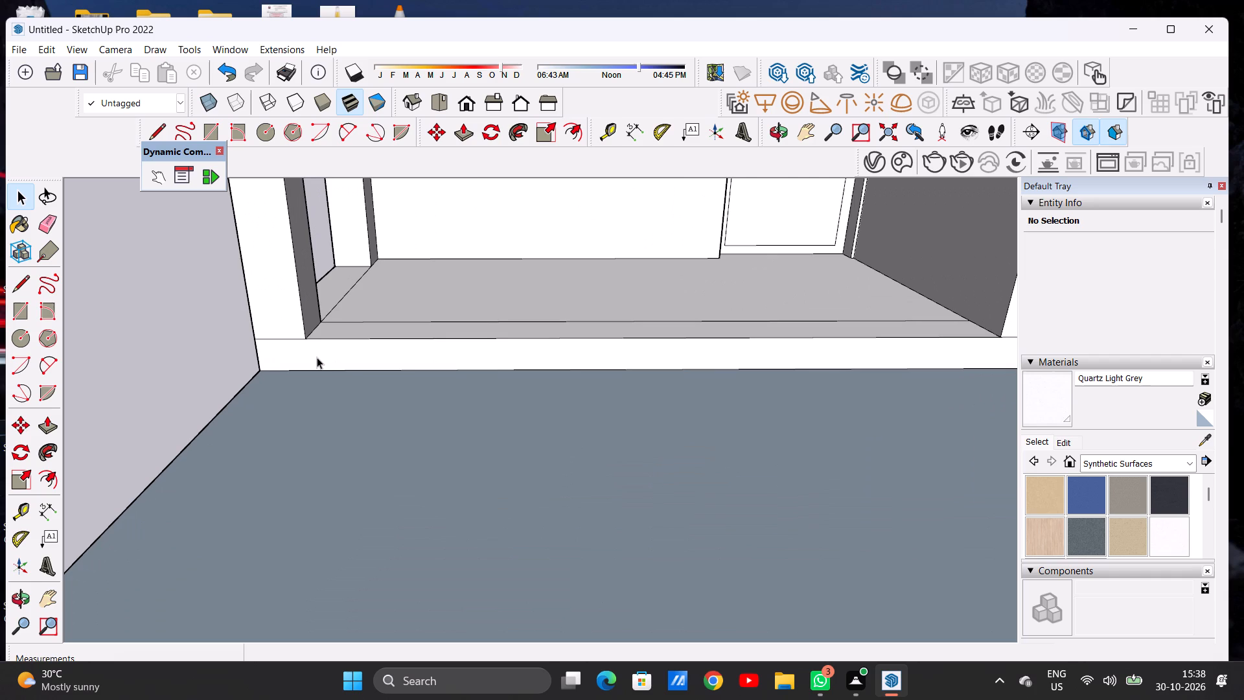
pyautogui.press('l')
pyautogui.scroll(5, 306, 356)
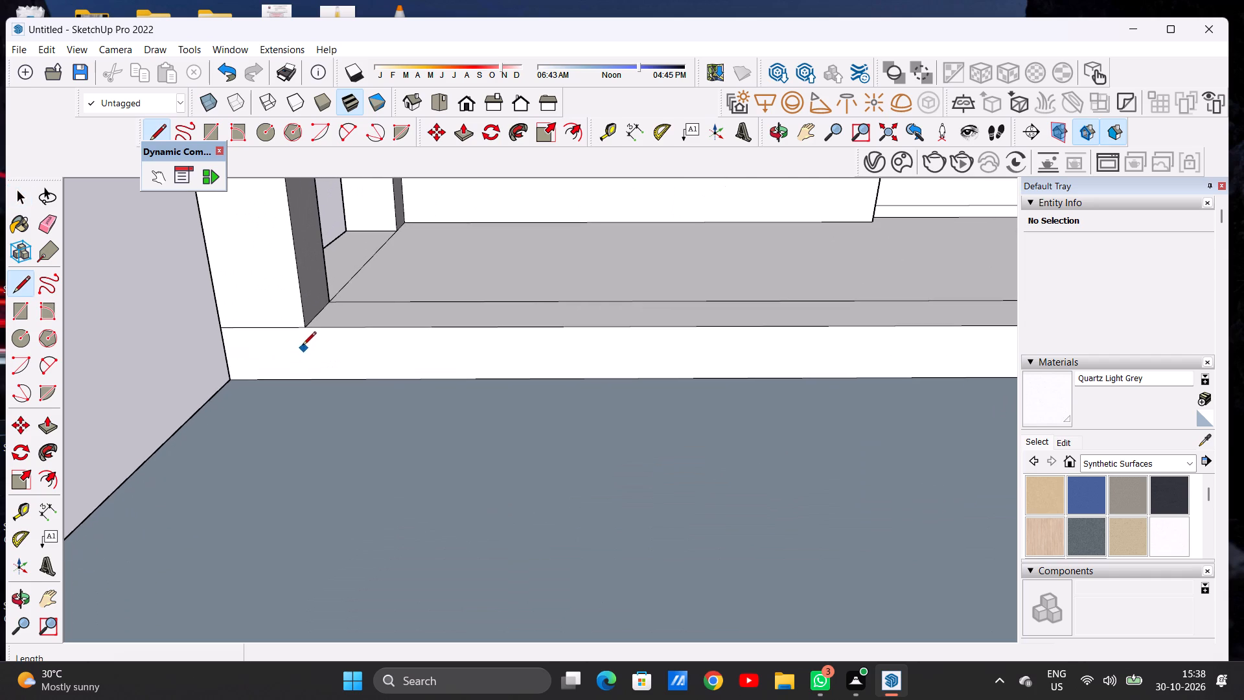
pyautogui.click(300, 329)
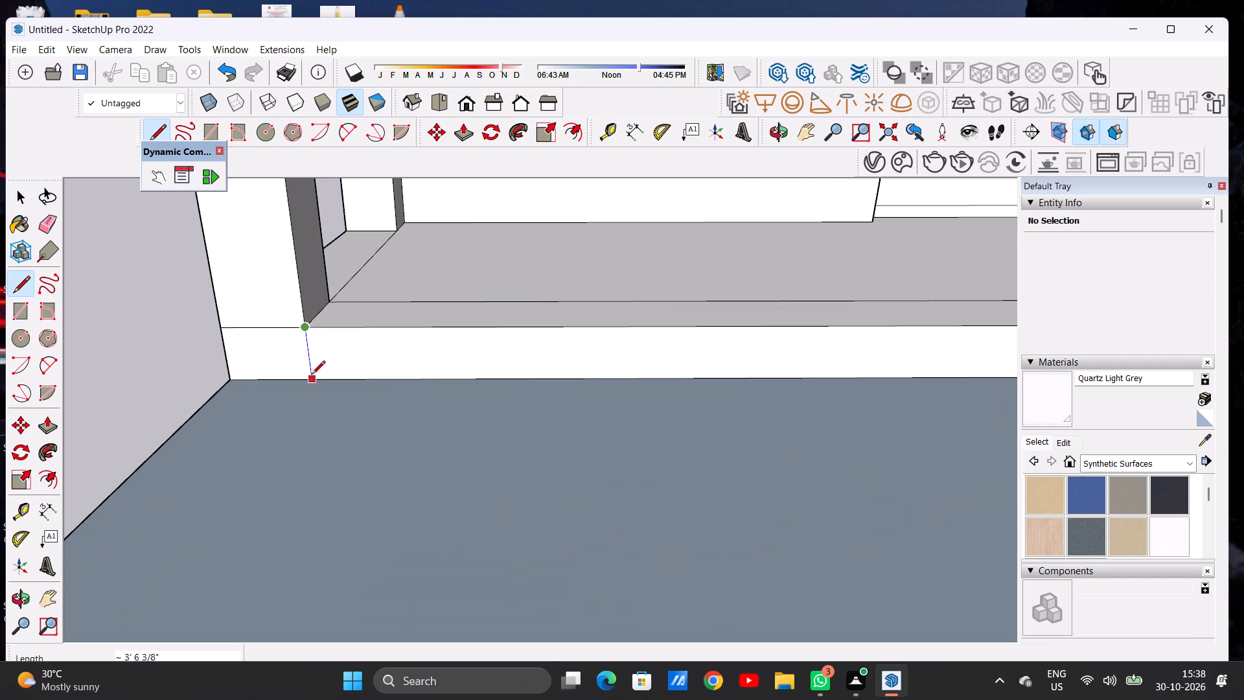
pyautogui.click(312, 375)
# Draw a matching vertical line about 3' 6" down the plinth face from the right porch post's inner corner.
pyautogui.scroll(-14, 321, 375)
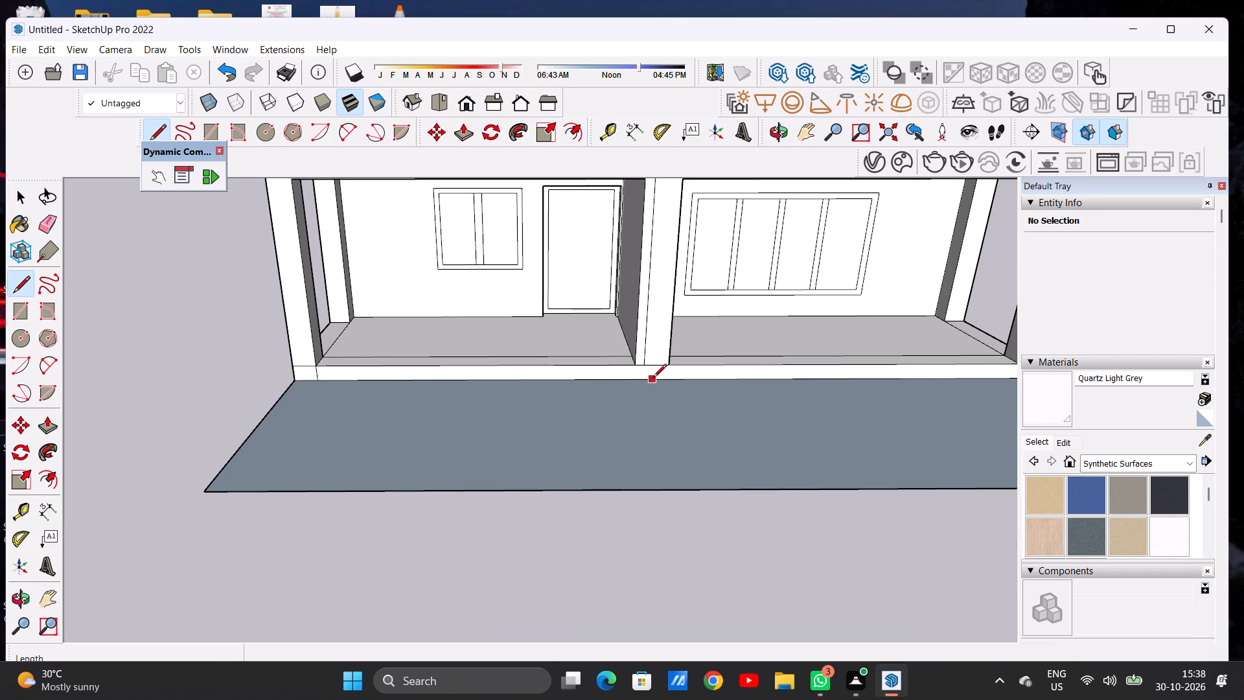
pyautogui.scroll(-4, 341, 374)
pyautogui.scroll(10, 814, 387)
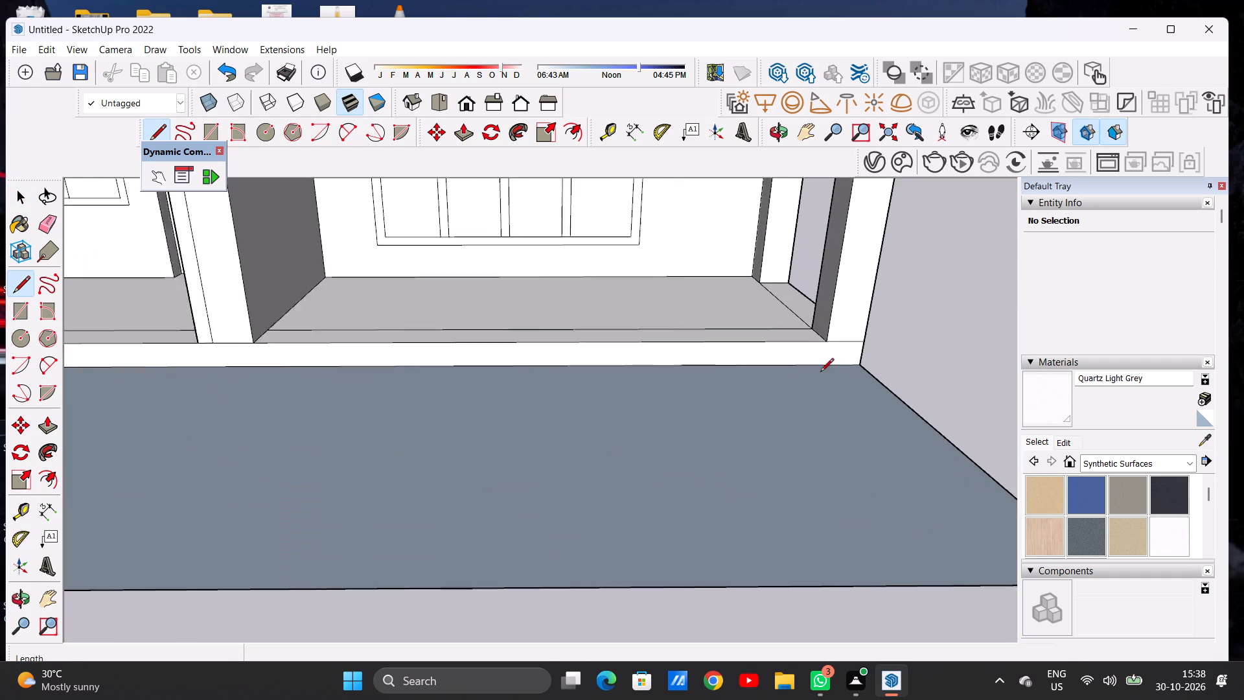
pyautogui.scroll(10, 820, 373)
pyautogui.click(815, 299)
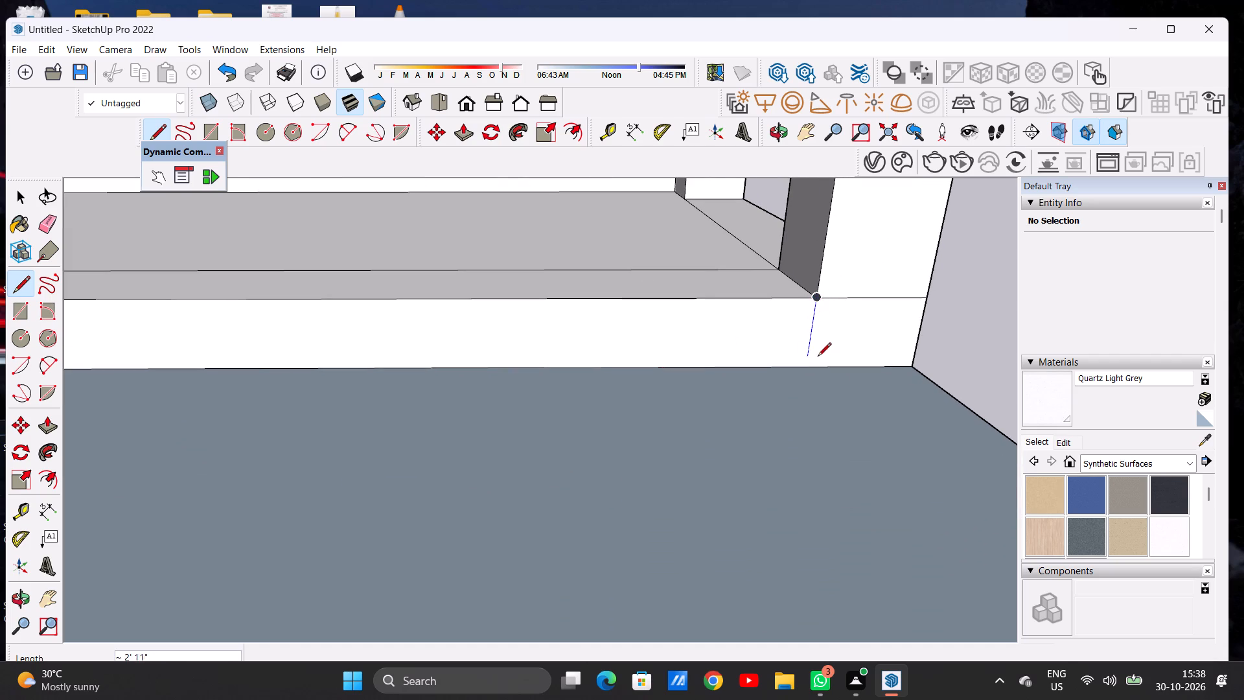
pyautogui.click(807, 365)
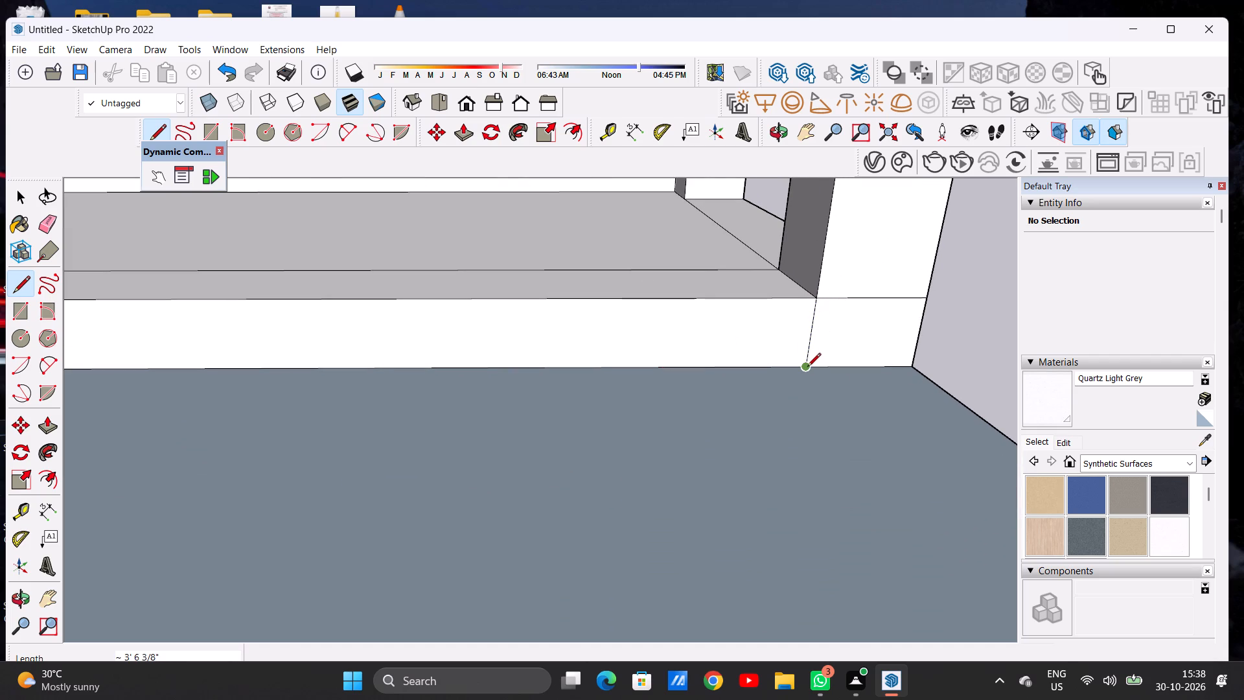
# From that line's foot, draw a line about 47' 5" across the ground rectangle, parallel to its right side edge.
pyautogui.click(807, 367)
pyautogui.scroll(-3, 825, 363)
pyautogui.scroll(1, 825, 363)
pyautogui.scroll(-15, 825, 363)
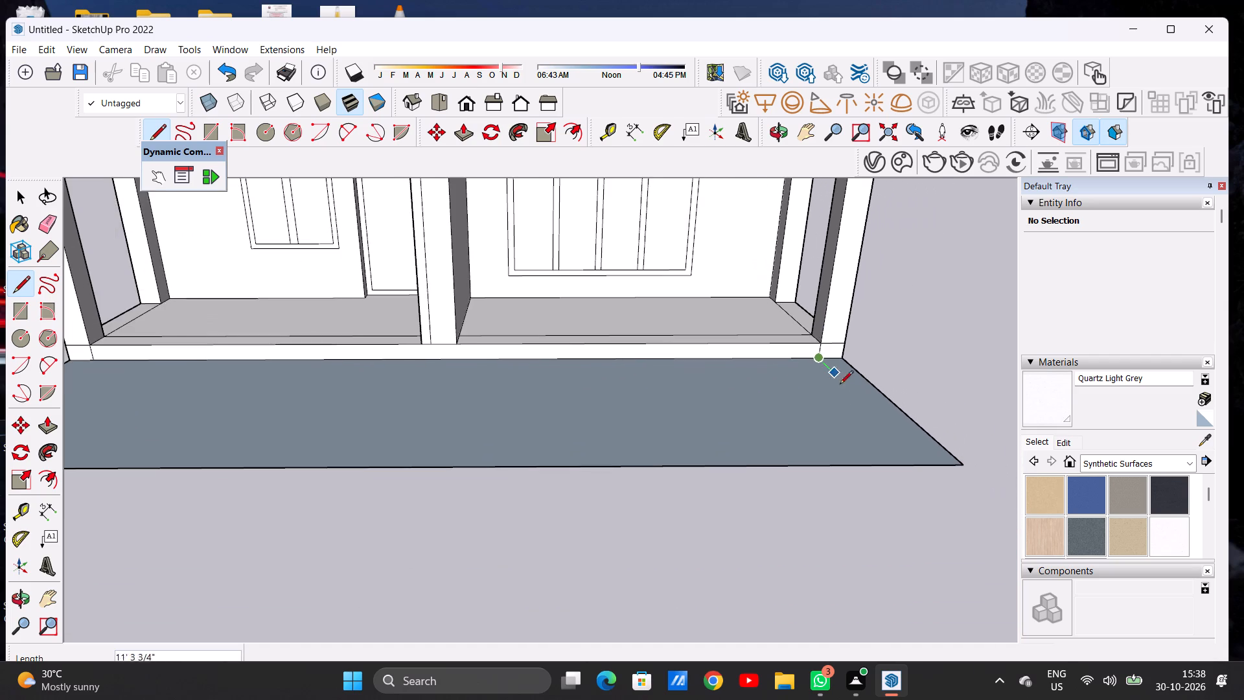
pyautogui.moveTo(849, 421); pyautogui.dragTo(938, 572, button='middle')
pyautogui.scroll(-4, 864, 488)
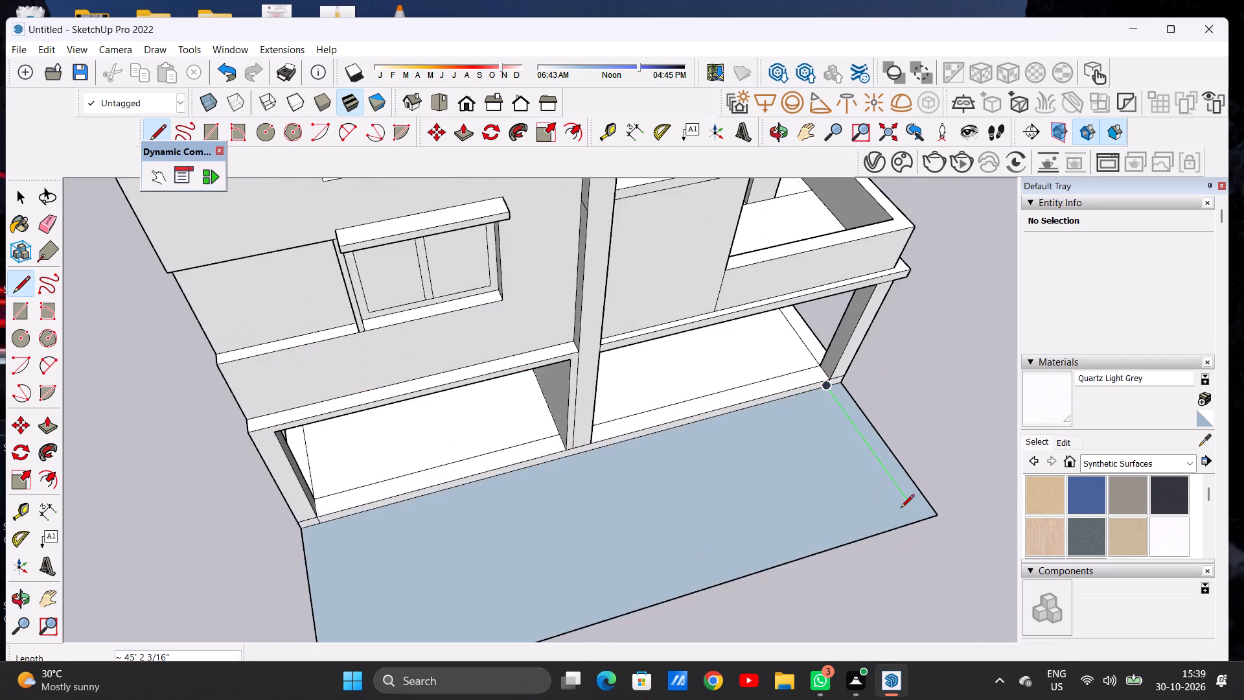
pyautogui.scroll(10, 901, 509)
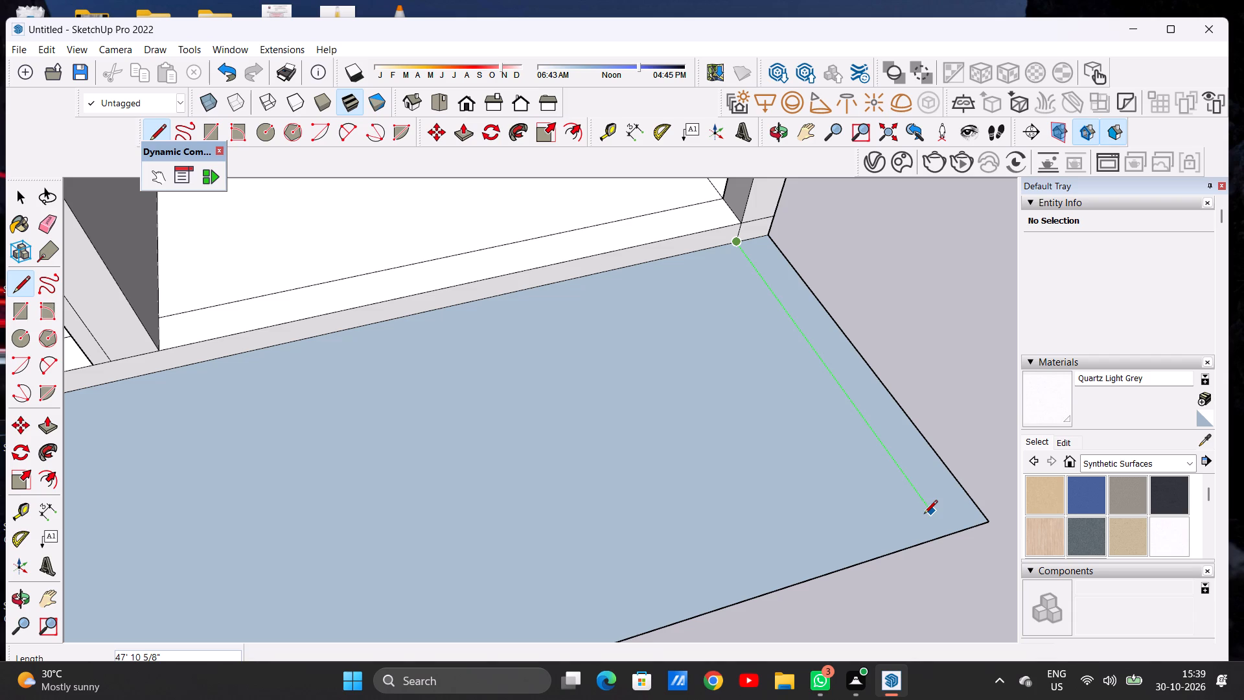
pyautogui.scroll(4, 941, 505)
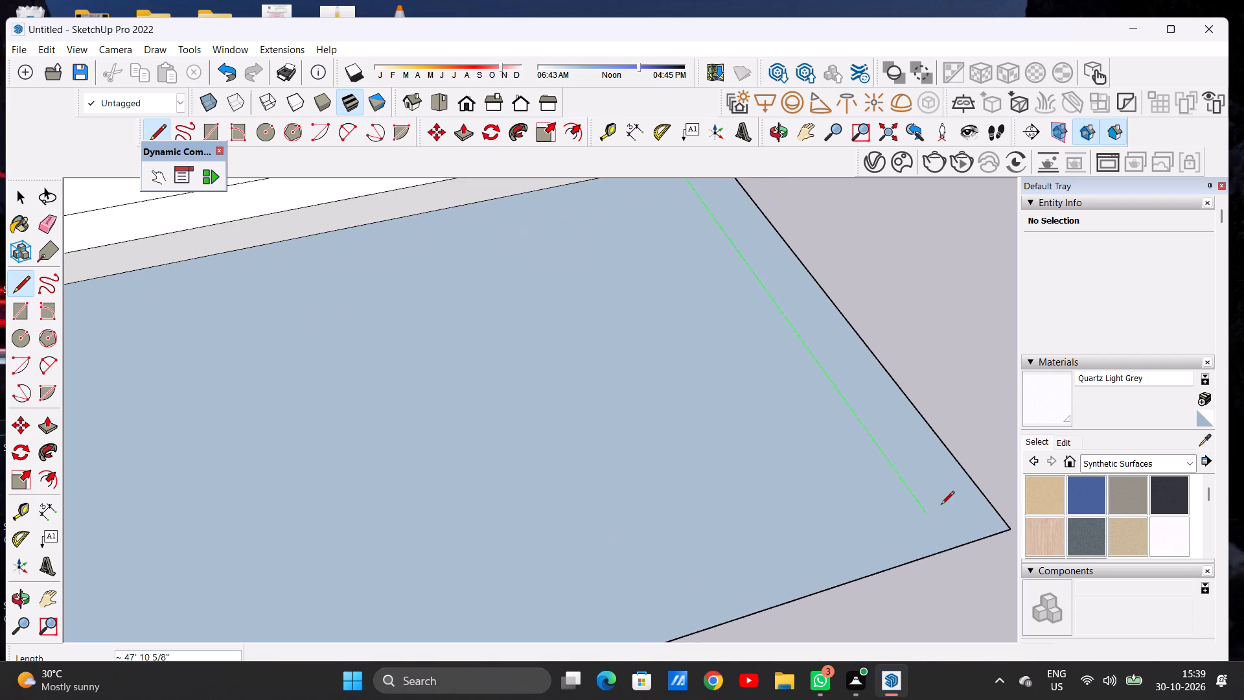
pyautogui.scroll(1, 941, 506)
pyautogui.click(932, 503)
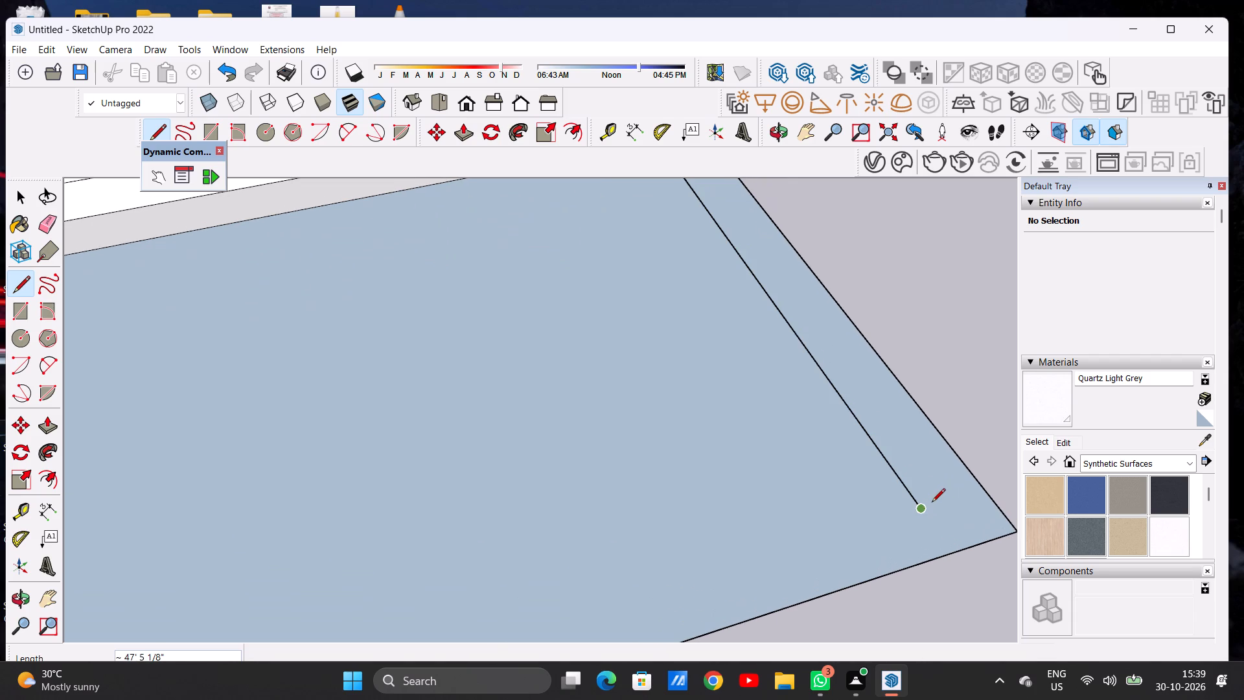
pyautogui.click(932, 503)
pyautogui.scroll(-4, 958, 501)
pyautogui.scroll(1, 958, 501)
pyautogui.scroll(-14, 958, 501)
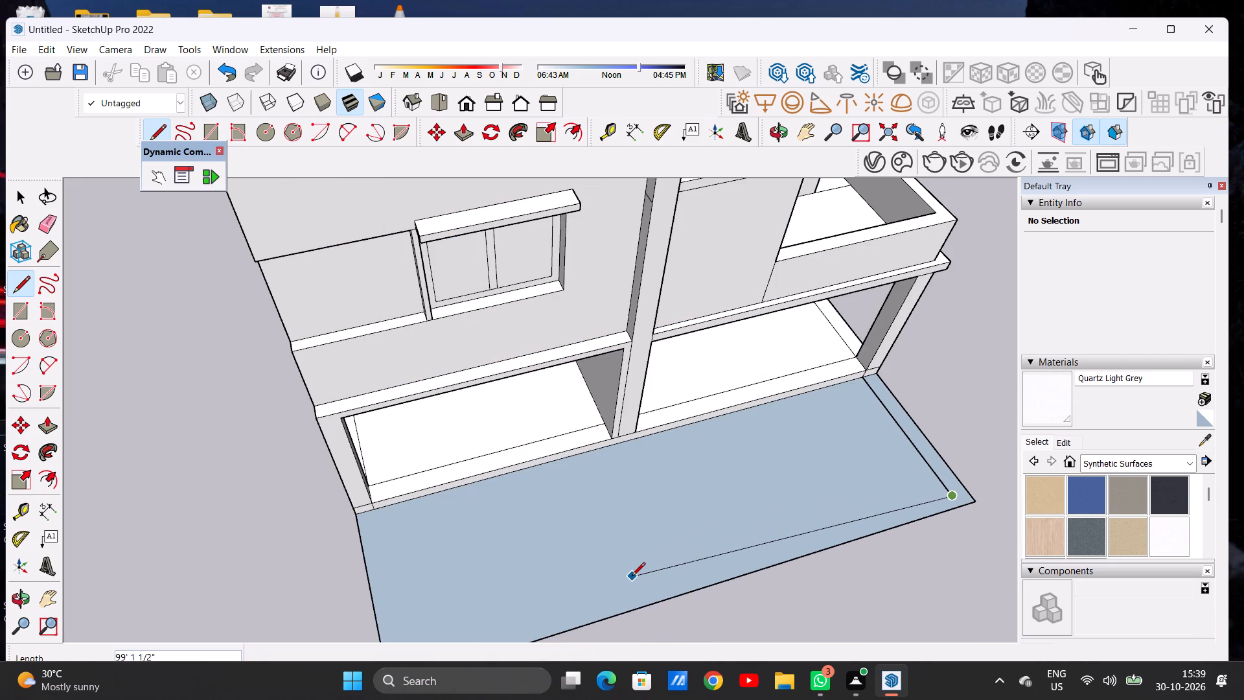
pyautogui.press('space')
# Draw a line about 45' 1" outward from the left plinth line's foot, parallel to the ground rectangle's left side edge.
pyautogui.scroll(-7, 571, 506)
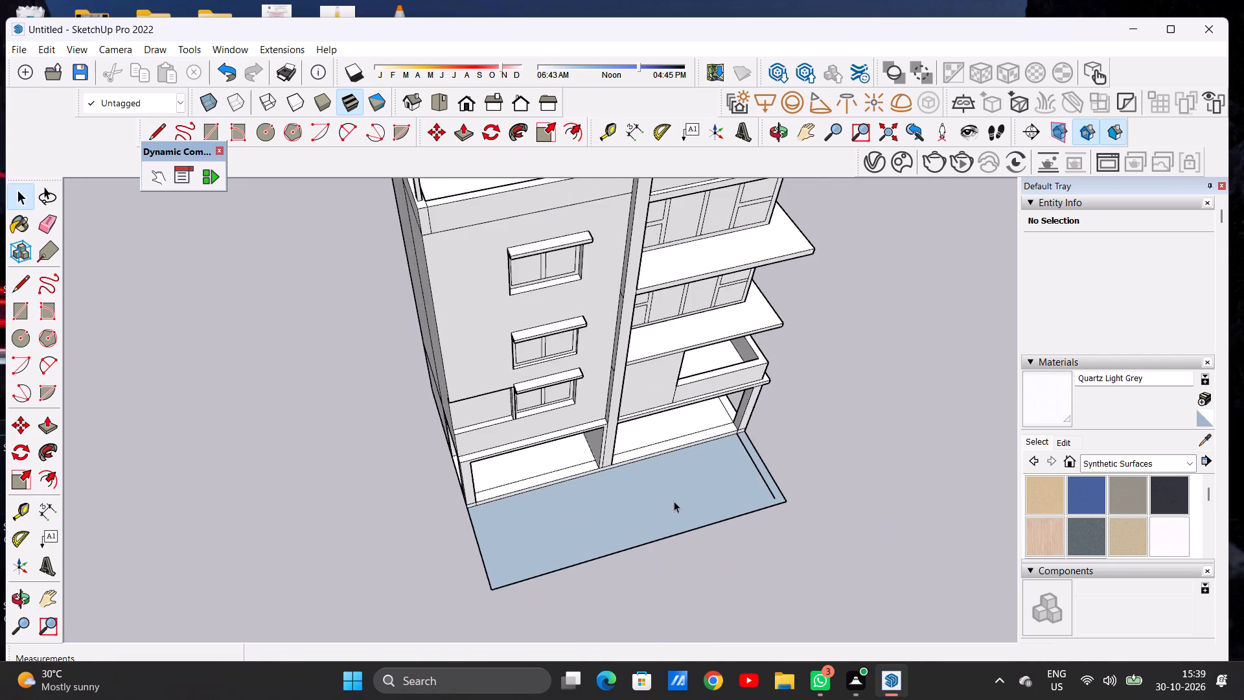
pyautogui.moveTo(658, 502); pyautogui.dragTo(598, 536, button='middle')
pyautogui.scroll(8, 504, 505)
pyautogui.scroll(-1, 498, 498)
pyautogui.scroll(2, 498, 498)
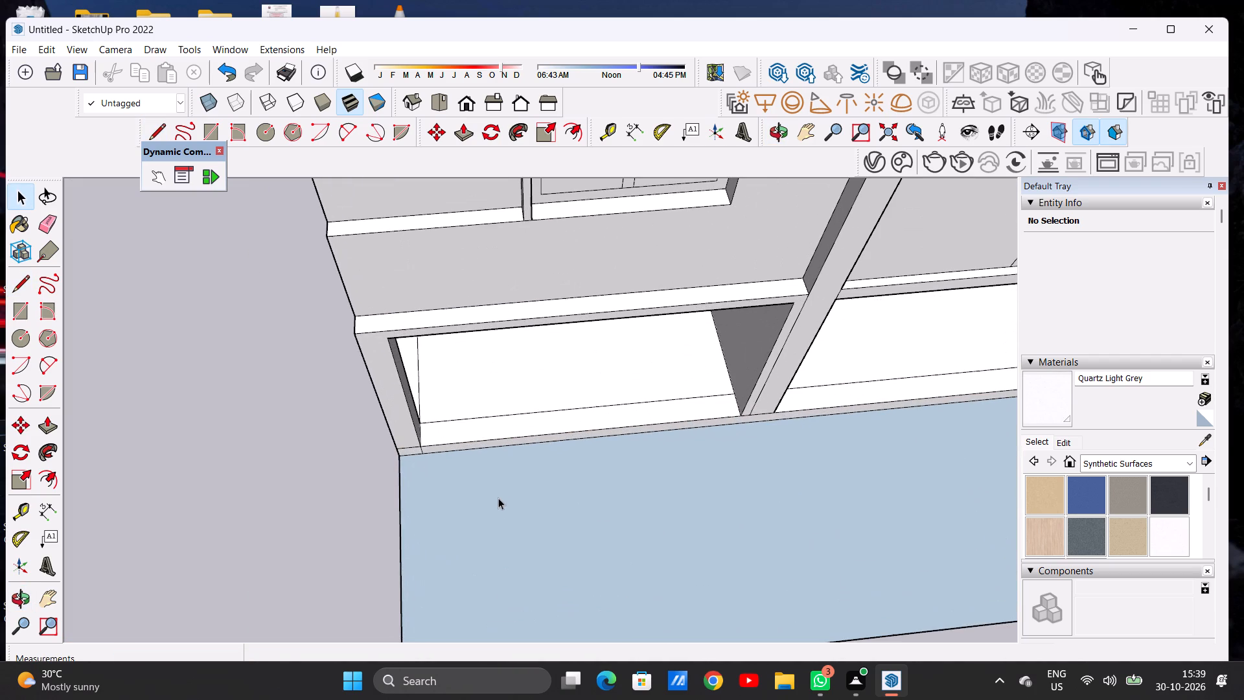
pyautogui.press('l')
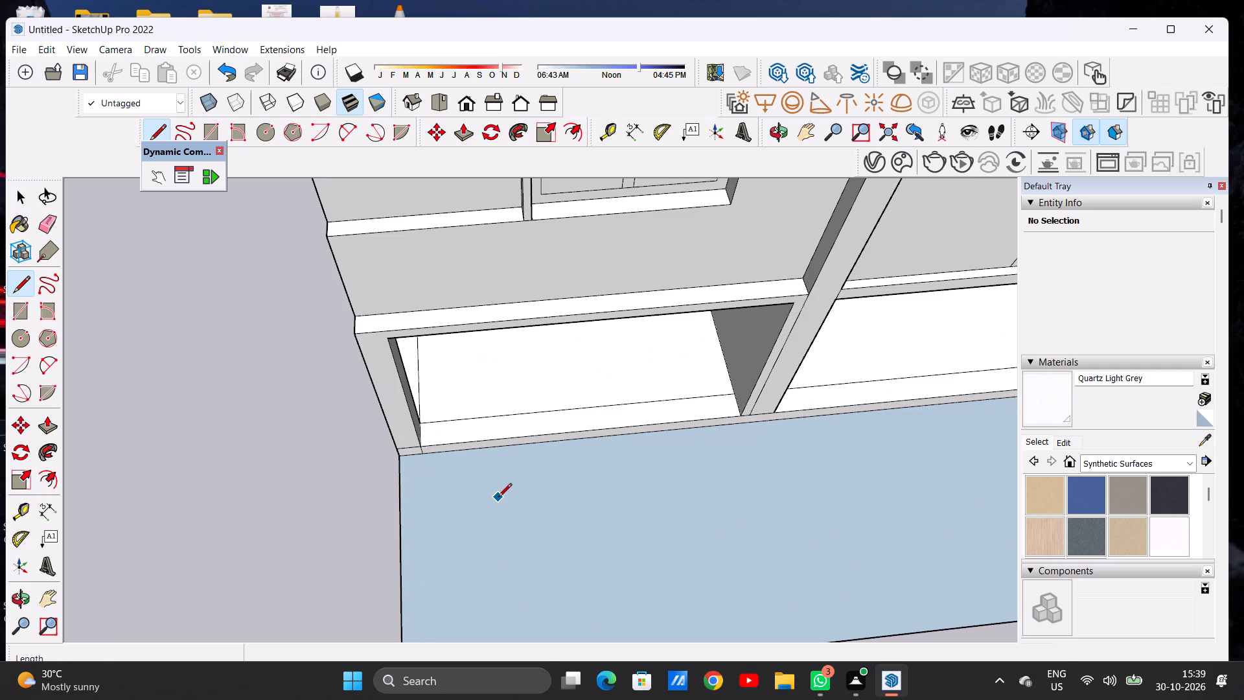
pyautogui.click(422, 461)
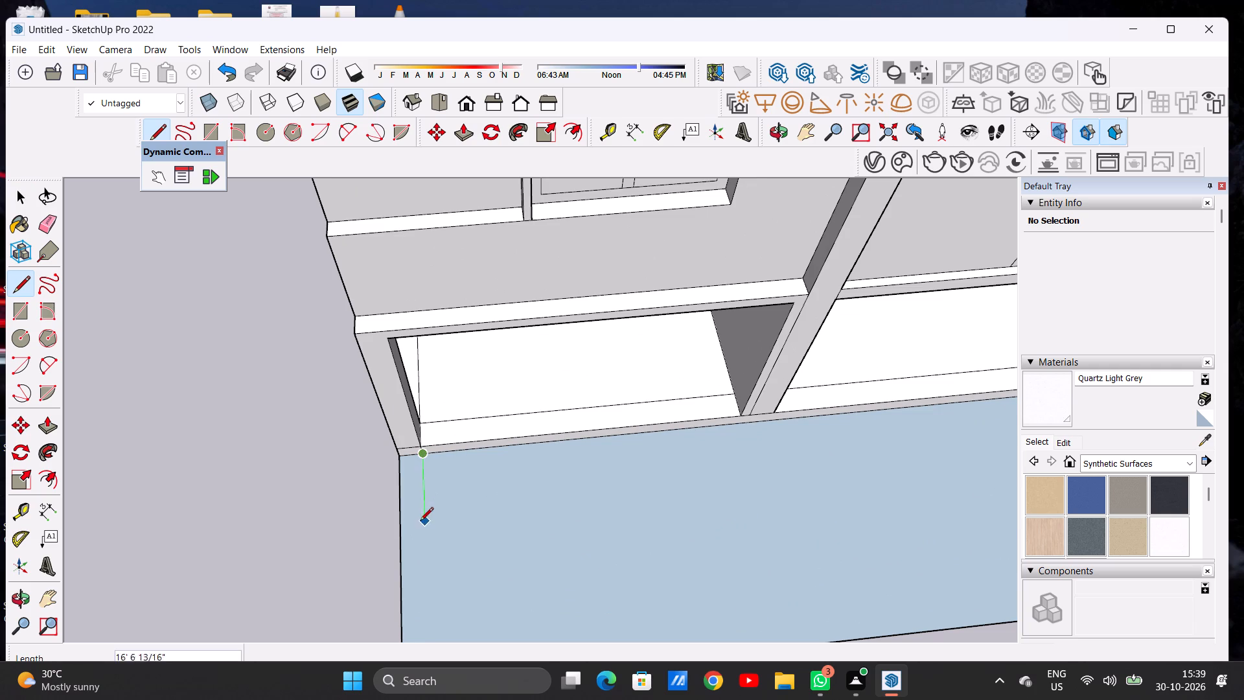
pyautogui.scroll(-3, 435, 481)
pyautogui.scroll(1, 435, 481)
pyautogui.scroll(-6, 435, 481)
pyautogui.scroll(8, 431, 550)
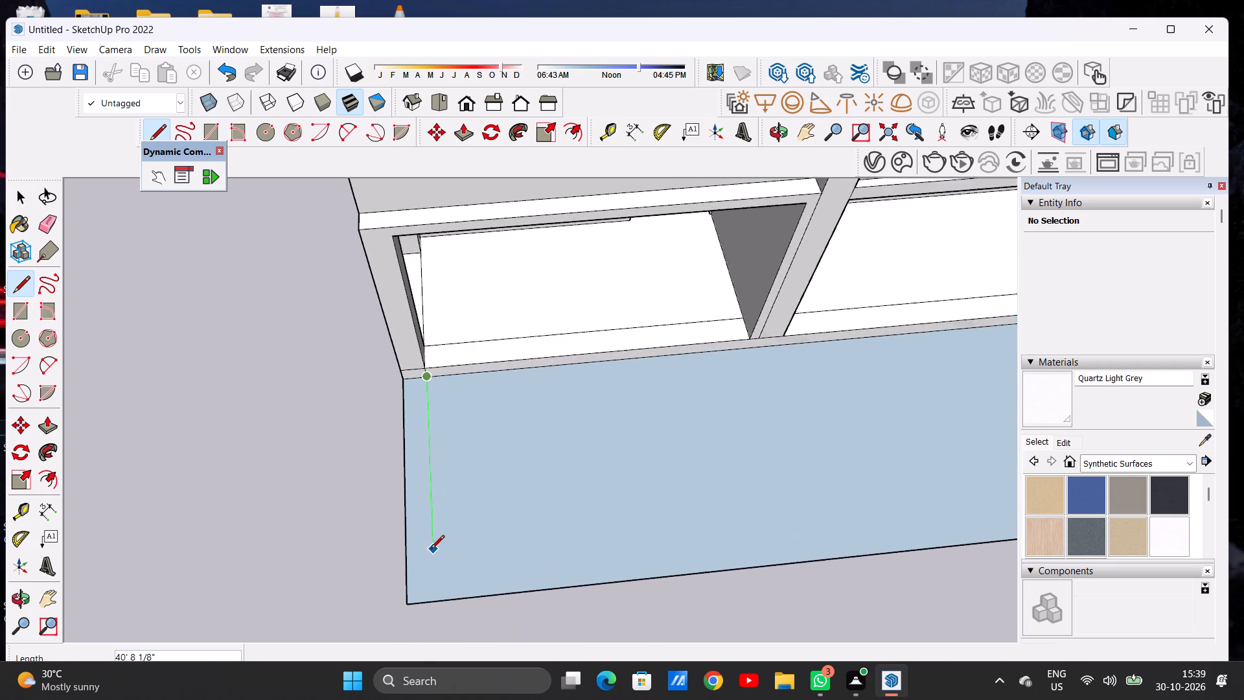
pyautogui.scroll(2, 431, 550)
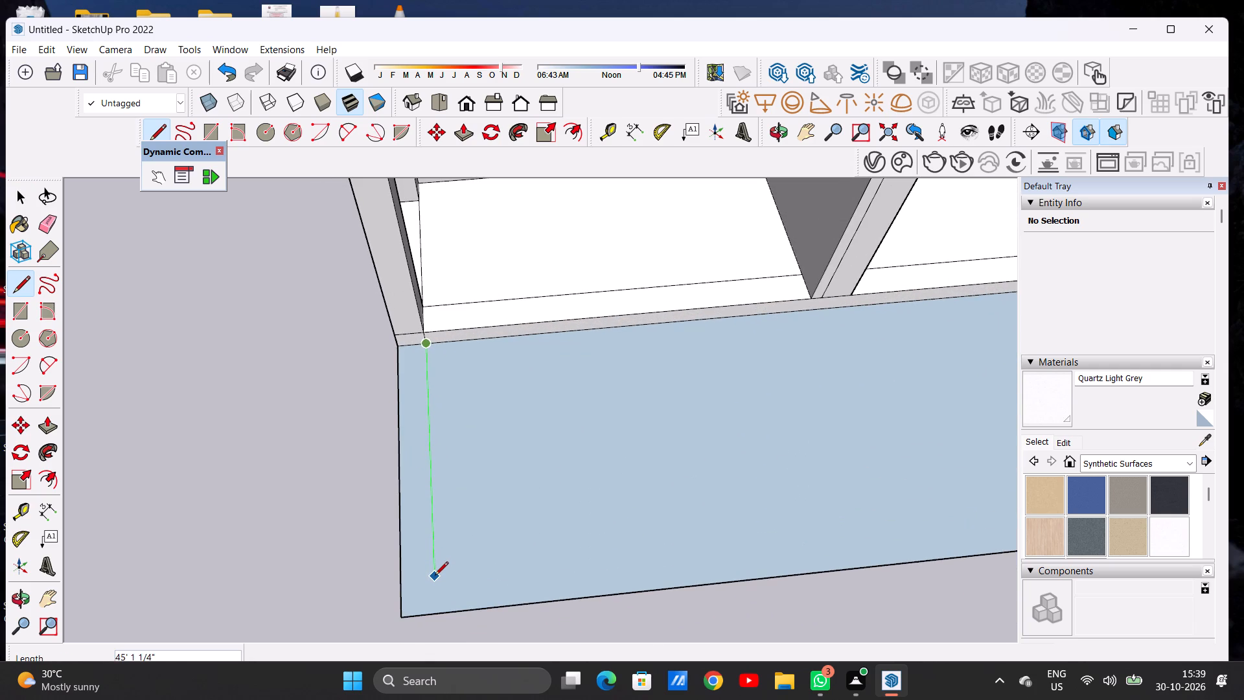
pyautogui.click(435, 576)
# Join the left inner line's outer end to the right inner line with a line about 162' 2" parallel to the front edge.
pyautogui.scroll(-13, 518, 555)
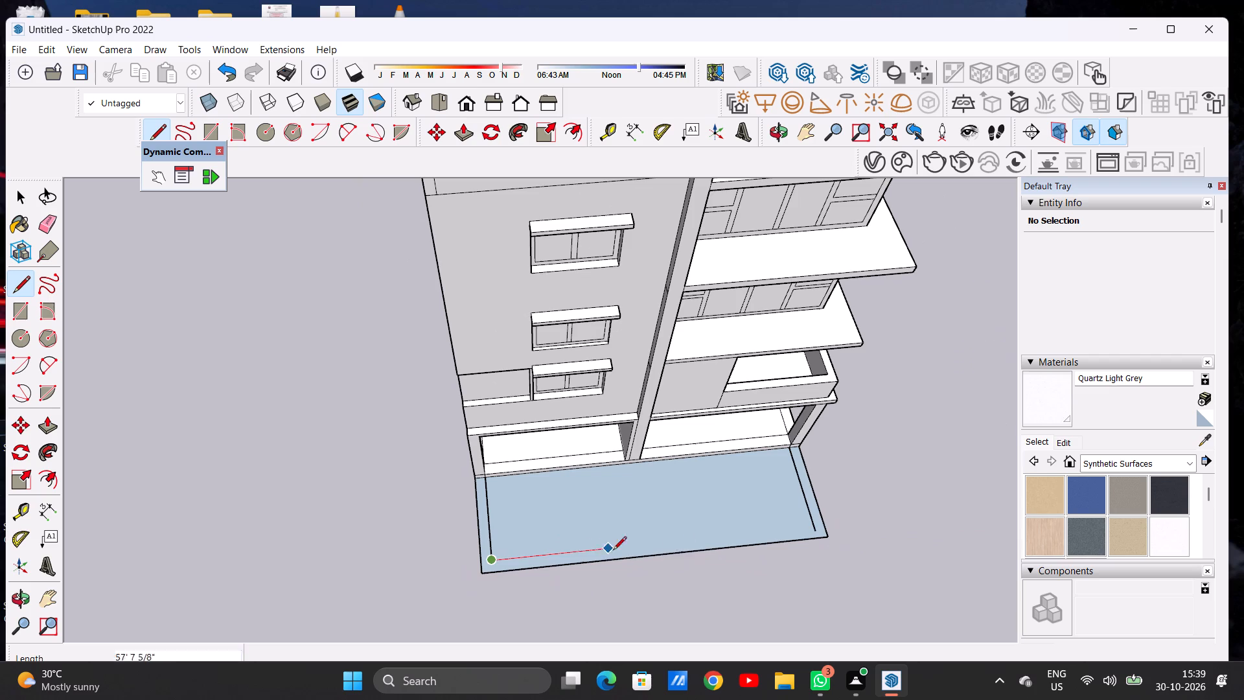
pyautogui.scroll(8, 807, 528)
pyautogui.scroll(-1, 818, 528)
pyautogui.scroll(1, 818, 528)
pyautogui.scroll(-1, 818, 528)
pyautogui.scroll(4, 818, 528)
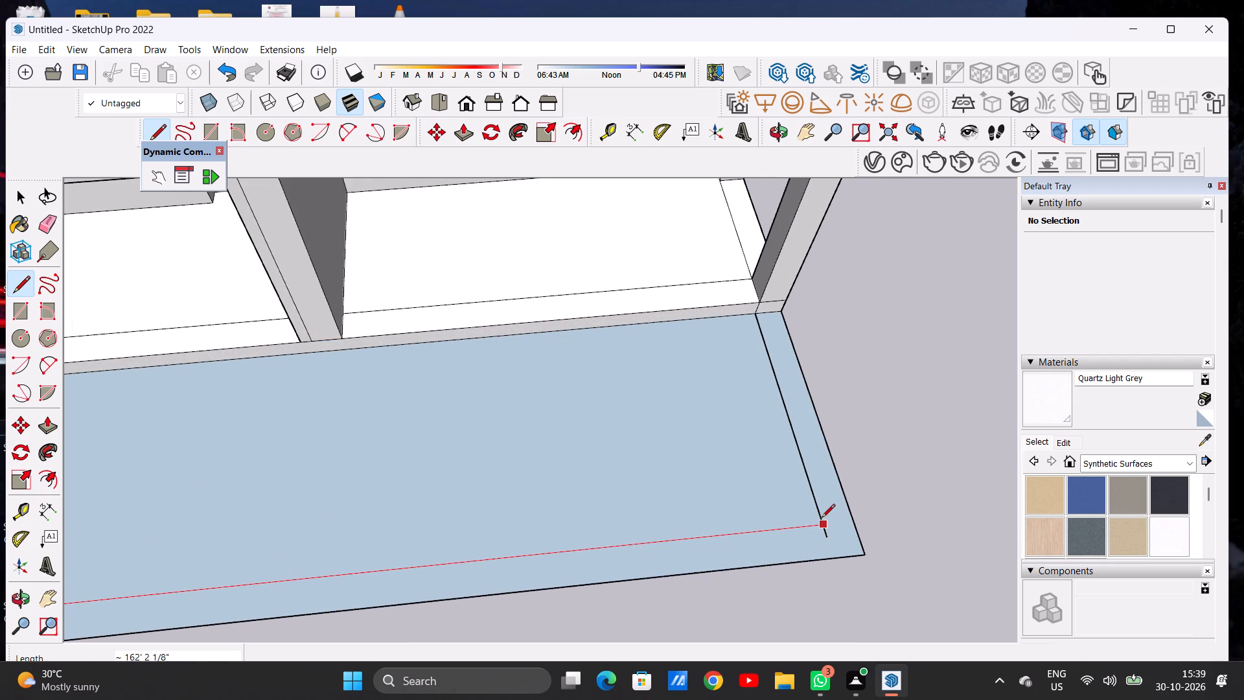
pyautogui.scroll(6, 822, 519)
pyautogui.click(824, 527)
pyautogui.press('space')
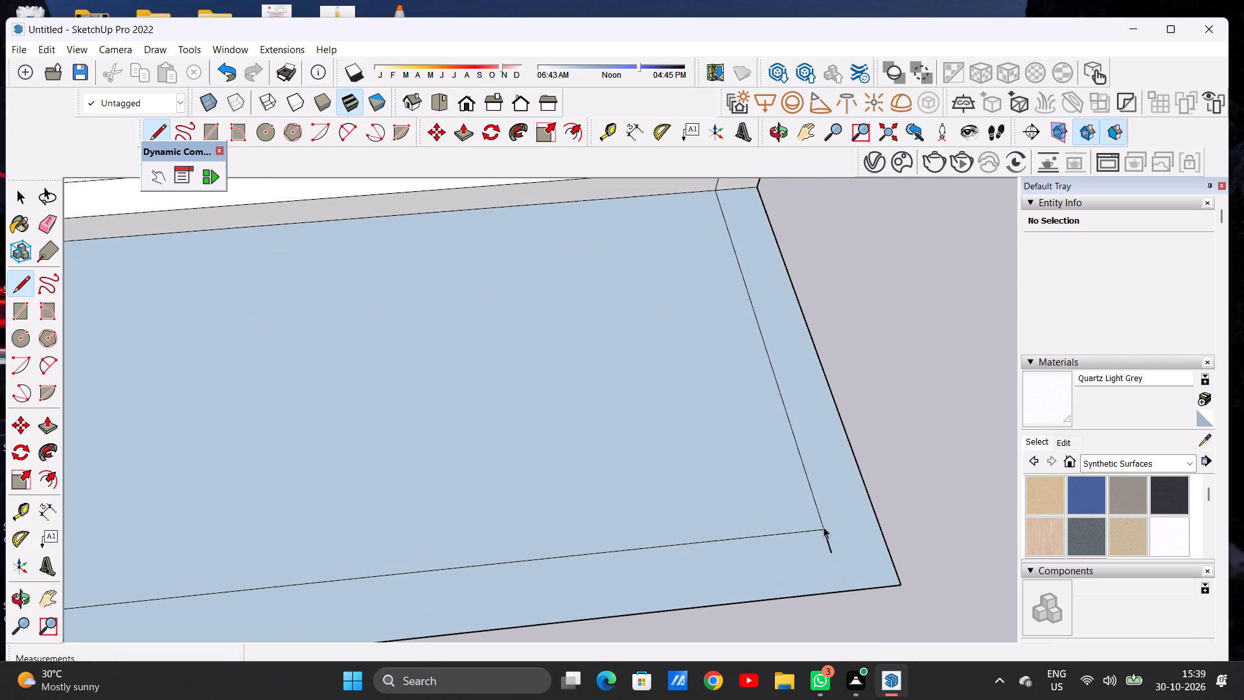
# Erase the short leftover line segment extending past the inner border's right front corner.
pyautogui.write('E')
pyautogui.scroll(7, 833, 554)
pyautogui.click(828, 536)
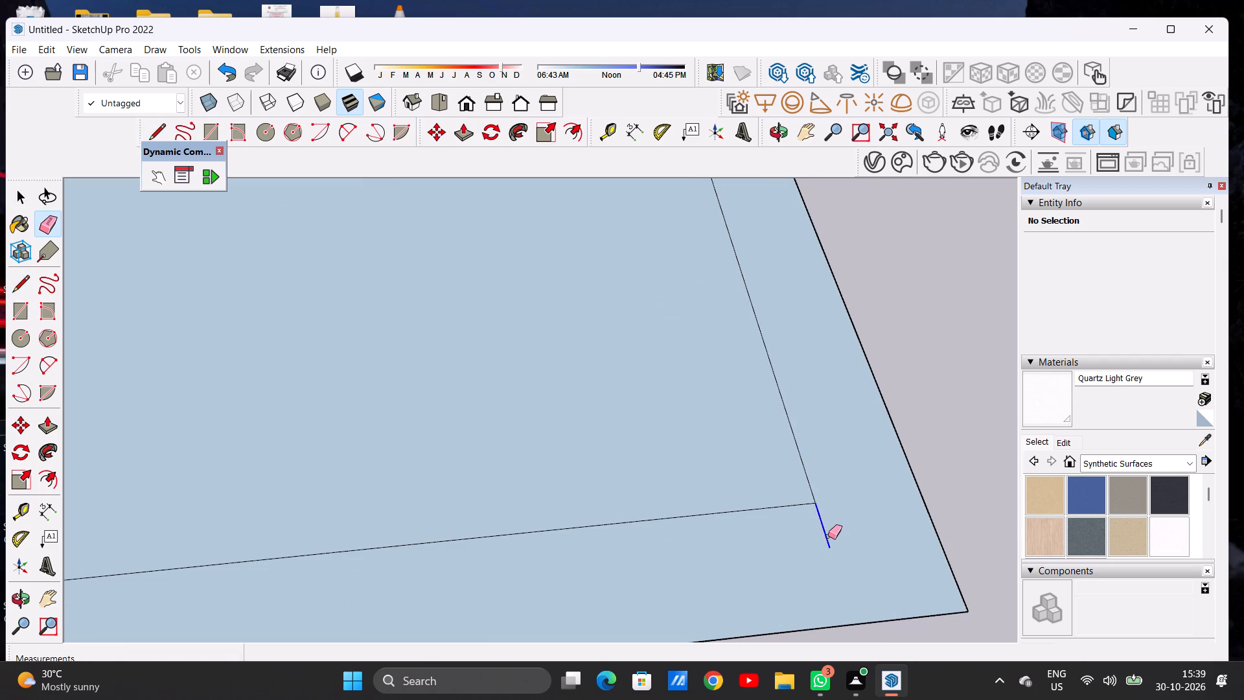
pyautogui.press('space')
# Paint the ground area's inner face and its surrounding border strip with Quartz Light Grey.
pyautogui.scroll(-5, 817, 501)
pyautogui.scroll(-20, 827, 505)
pyautogui.scroll(-7, 827, 505)
pyautogui.moveTo(781, 522); pyautogui.dragTo(776, 513, button='middle')
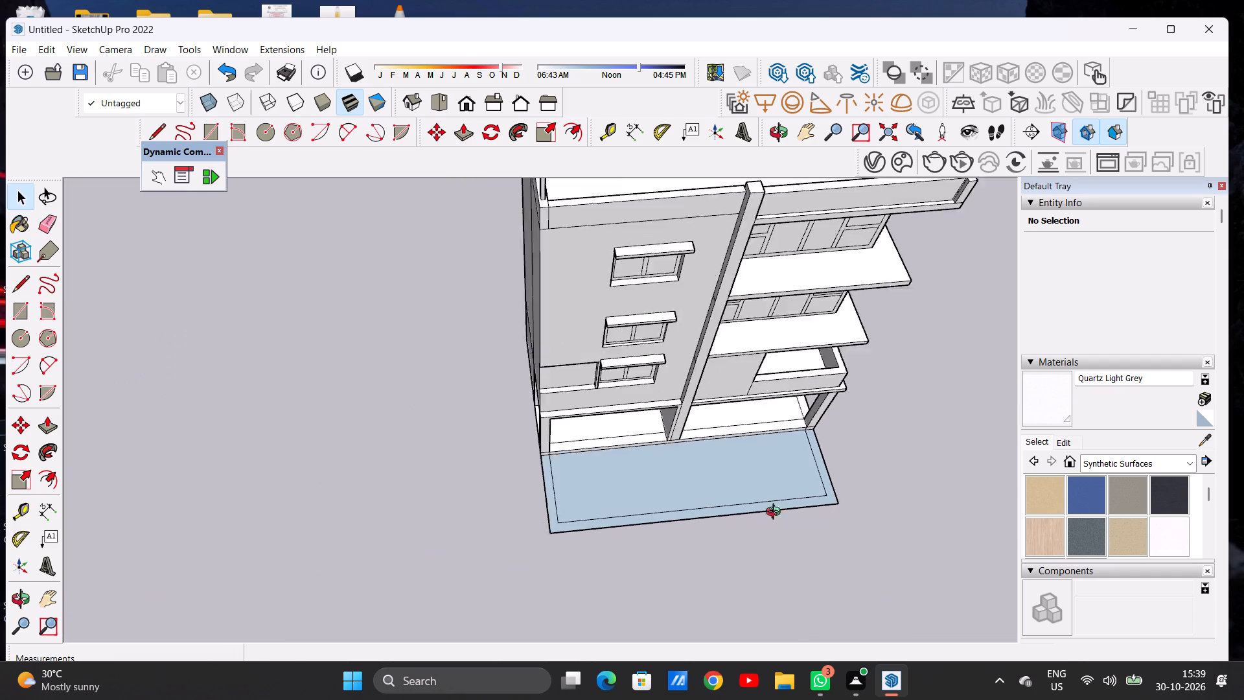
pyautogui.moveTo(776, 513); pyautogui.dragTo(746, 404, button='middle')
pyautogui.scroll(-5, 555, 473)
pyautogui.moveTo(639, 547); pyautogui.dragTo(636, 471, button='middle')
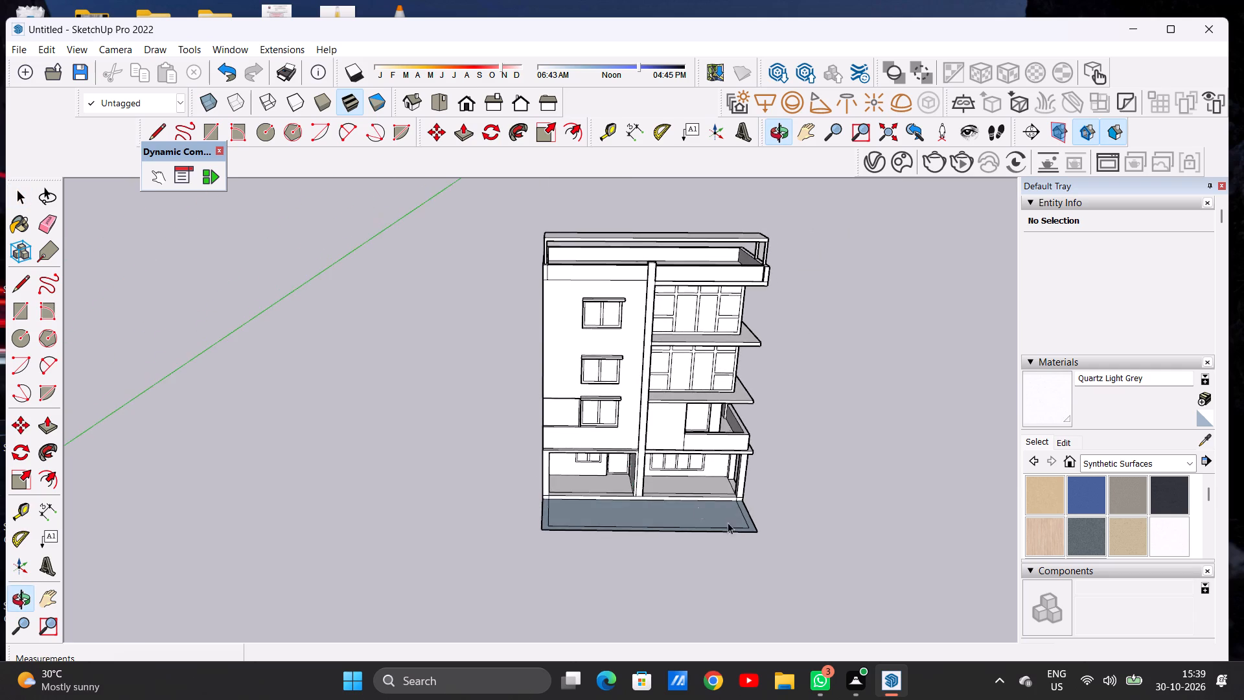
pyautogui.scroll(6, 795, 544)
pyautogui.moveTo(714, 480); pyautogui.dragTo(704, 537, button='middle')
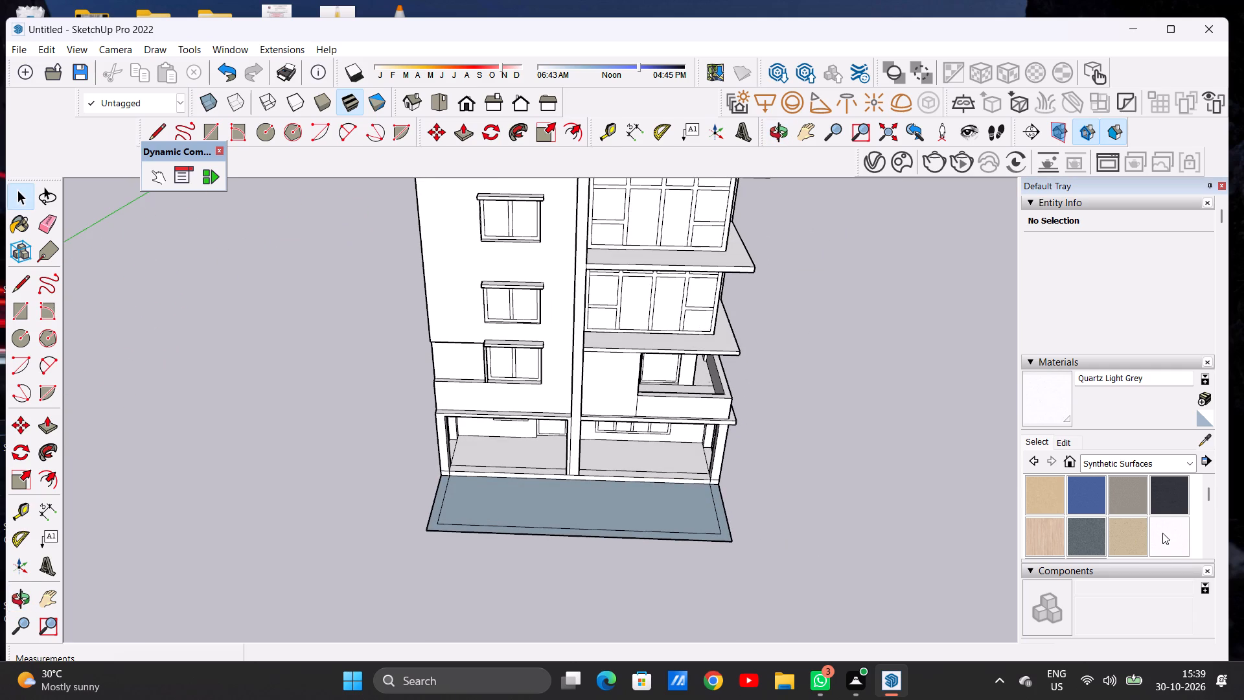
pyautogui.click(1164, 532)
pyautogui.scroll(8, 662, 536)
pyautogui.click(707, 507)
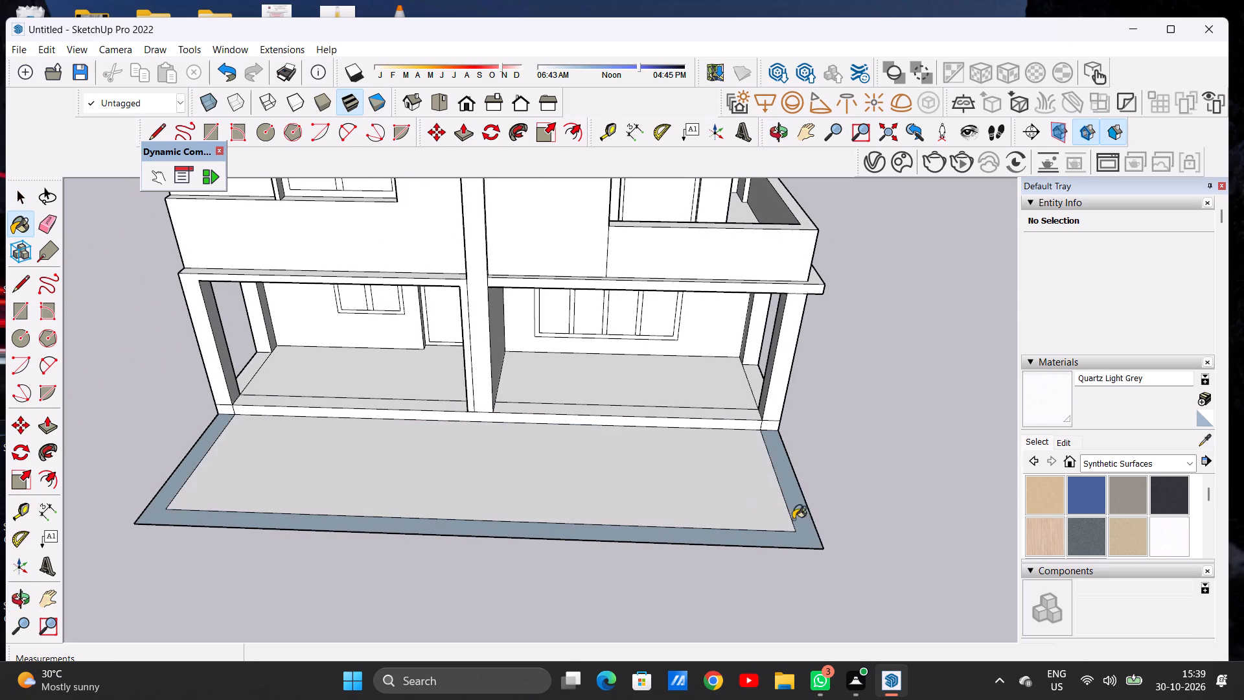
pyautogui.click(805, 533)
pyautogui.press('space')
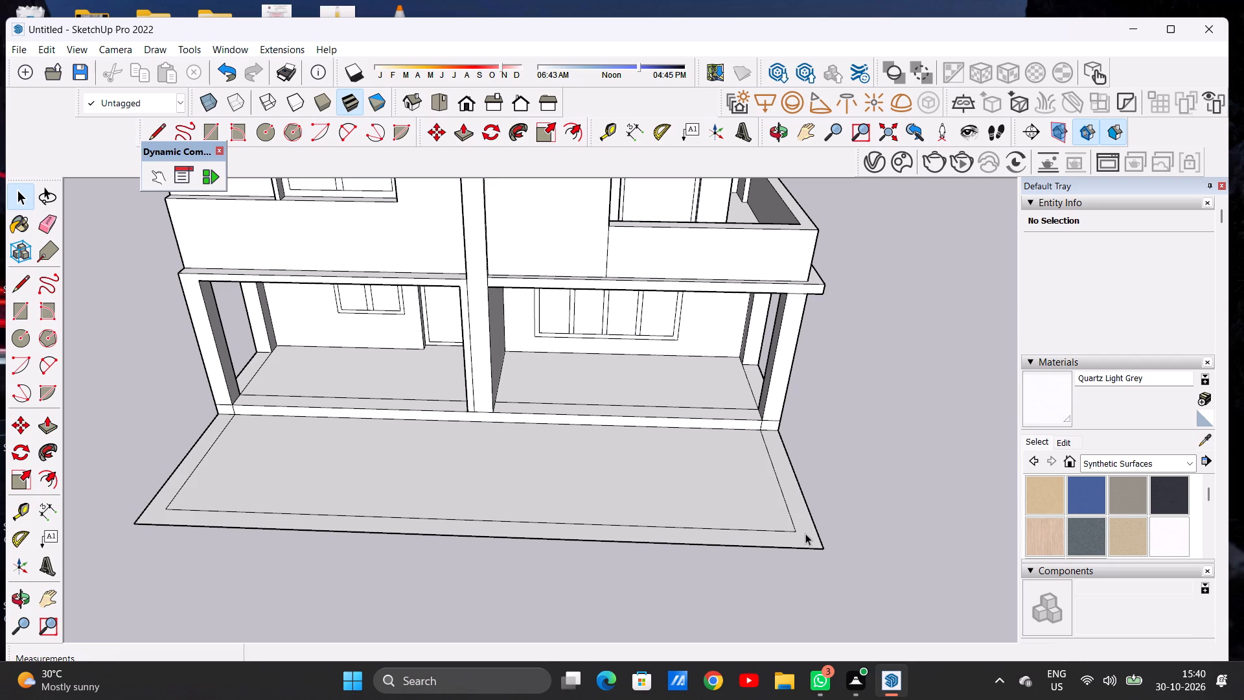
pyautogui.press('space')
# Examine the painted forecourt with its border and the building's front from distant and close elevated viewpoints.
pyautogui.scroll(-6, 632, 506)
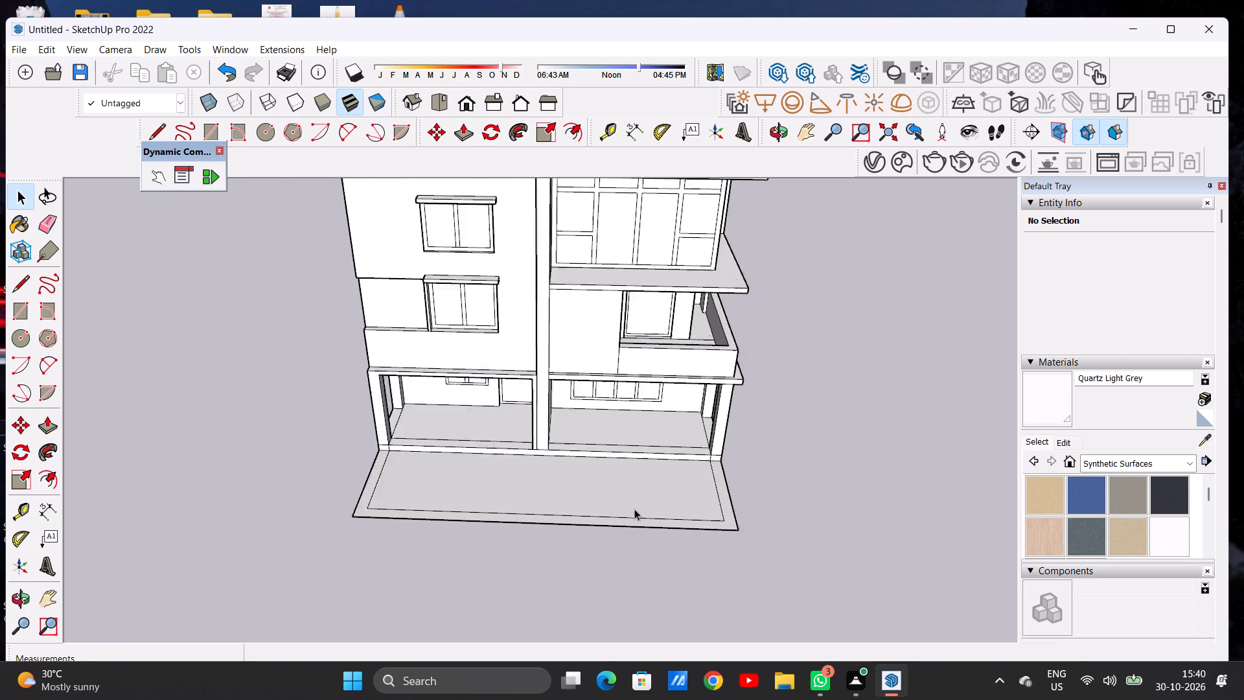
pyautogui.scroll(-2, 634, 509)
pyautogui.scroll(-4, 722, 475)
pyautogui.moveTo(665, 493); pyautogui.dragTo(628, 489, button='middle')
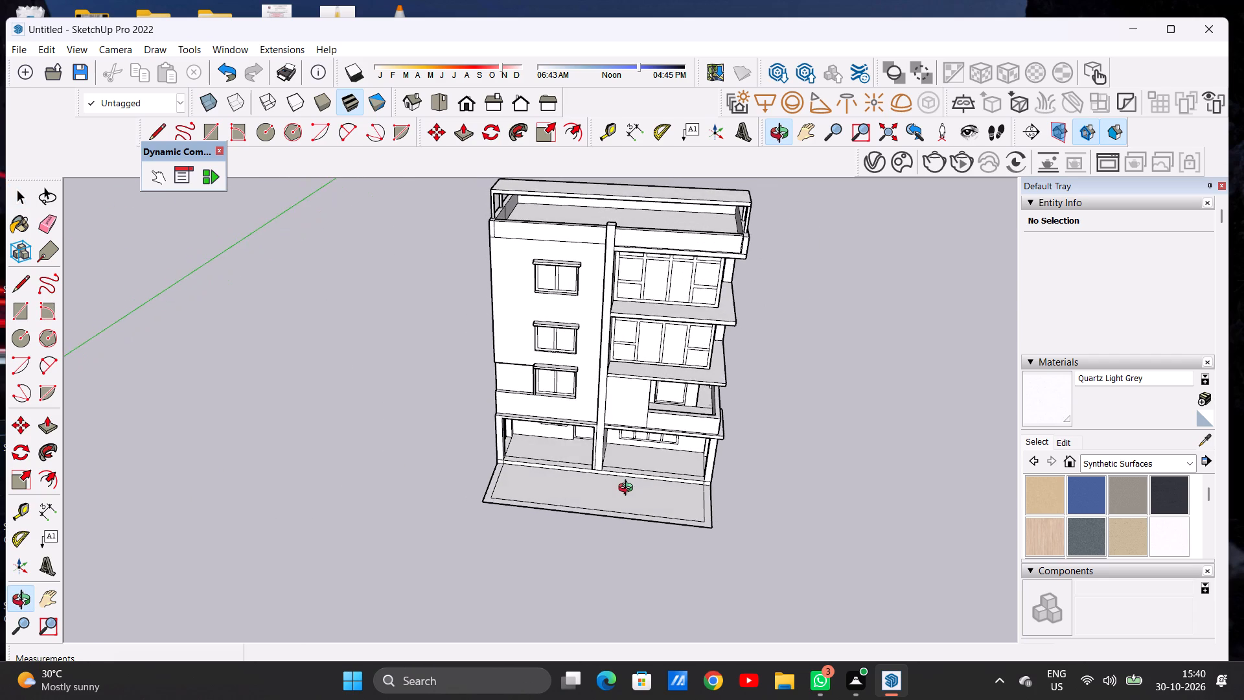
pyautogui.moveTo(628, 489); pyautogui.dragTo(665, 485, button='middle')
pyautogui.scroll(7, 669, 487)
pyautogui.moveTo(600, 495); pyautogui.dragTo(620, 542, button='middle')
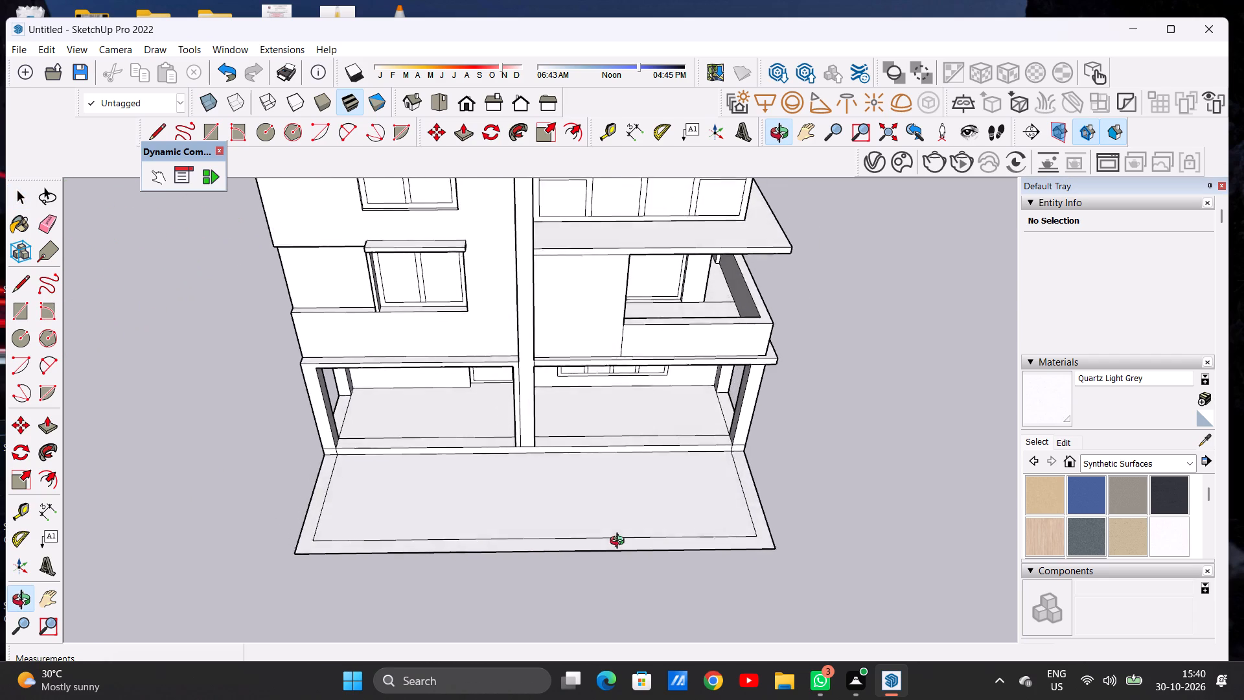
pyautogui.moveTo(620, 542); pyautogui.dragTo(610, 565, button='middle')
pyautogui.scroll(3, 605, 524)
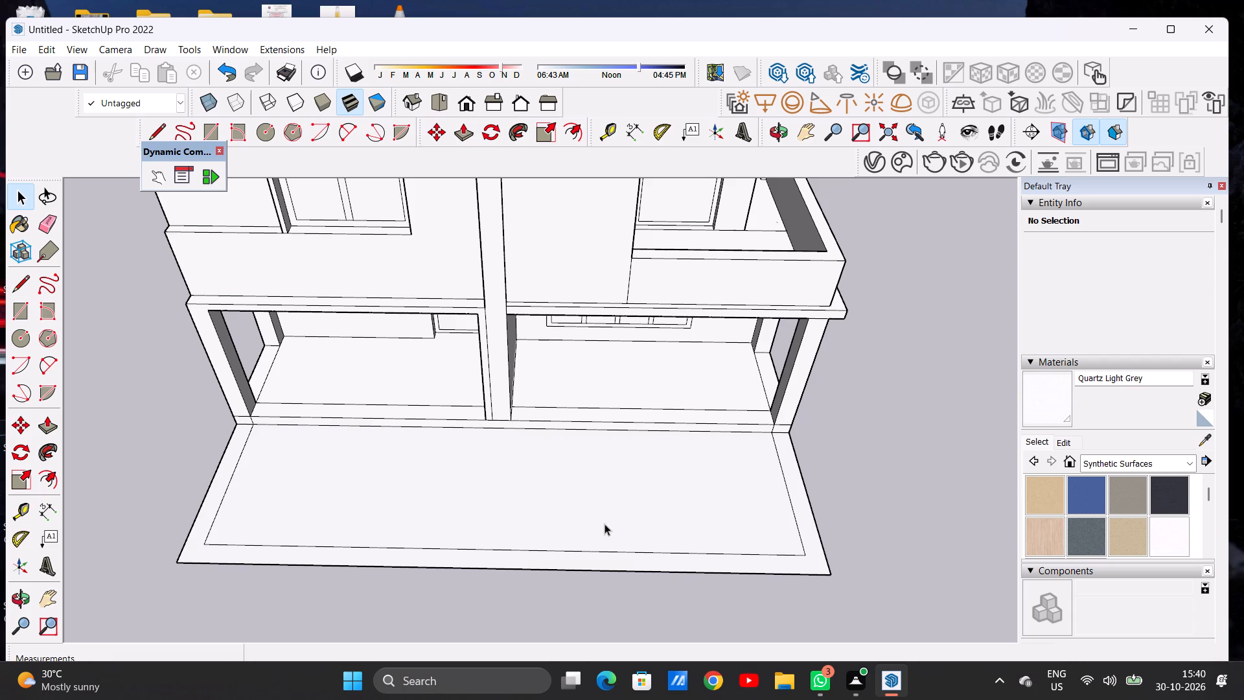
pyautogui.scroll(-7, 574, 472)
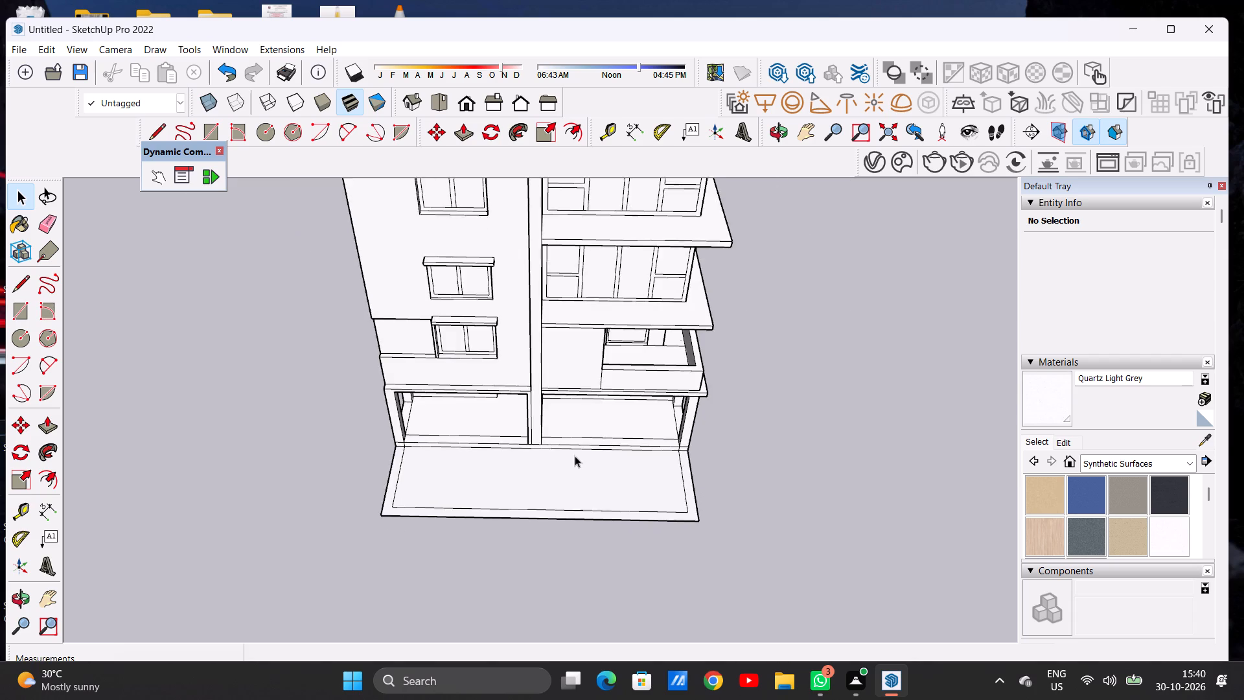
# Undo the forecourt's Quartz Light Grey paint, its inner border lines and the ground rectangle in front of the porch.
pyautogui.scroll(-3, 572, 447)
pyautogui.moveTo(493, 469); pyautogui.dragTo(494, 449, button='middle')
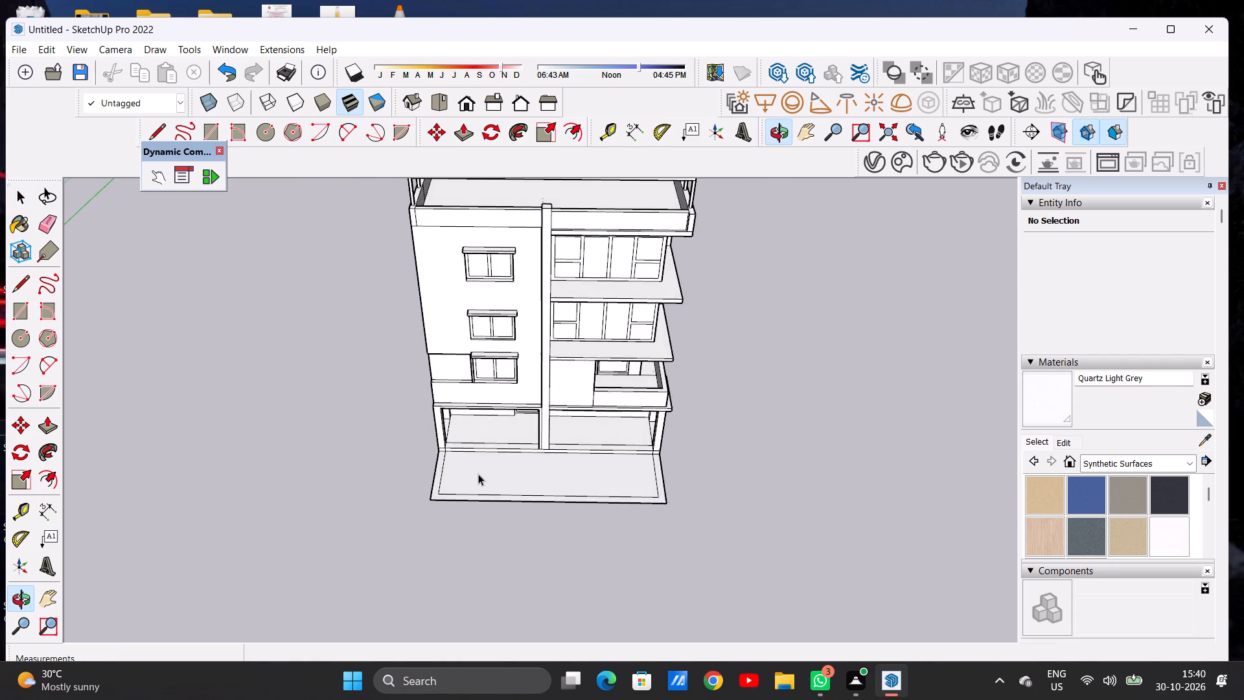
pyautogui.scroll(6, 478, 474)
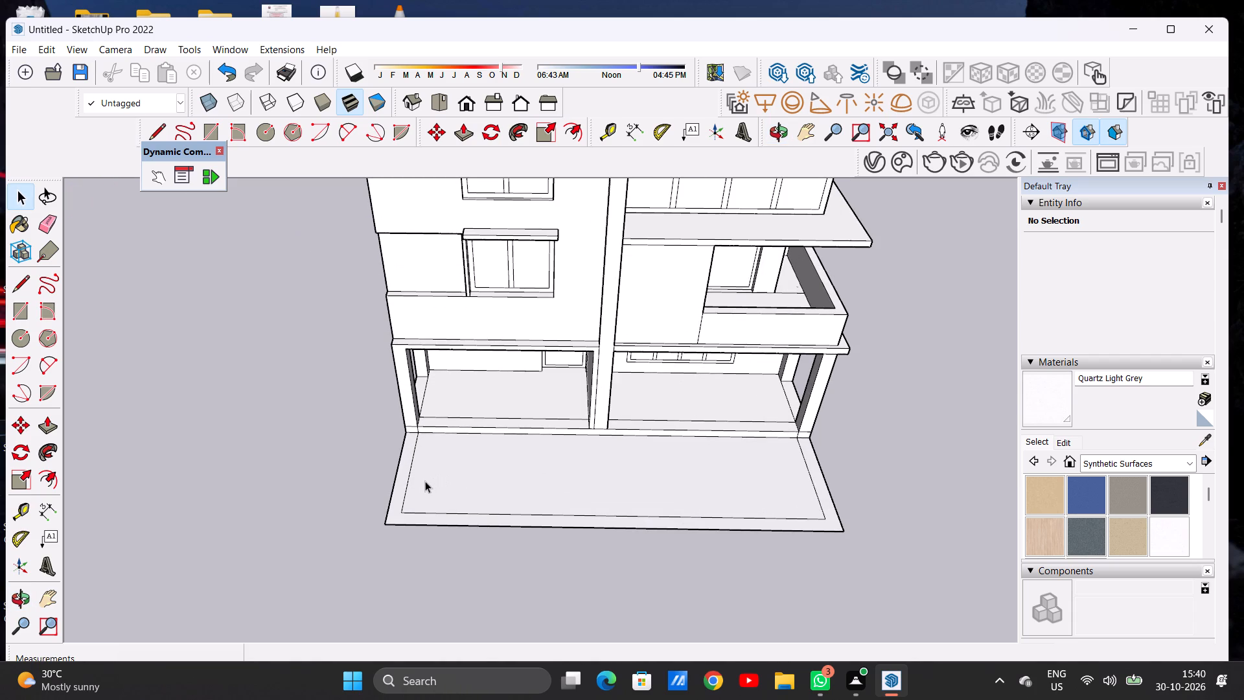
pyautogui.scroll(-4, 437, 484)
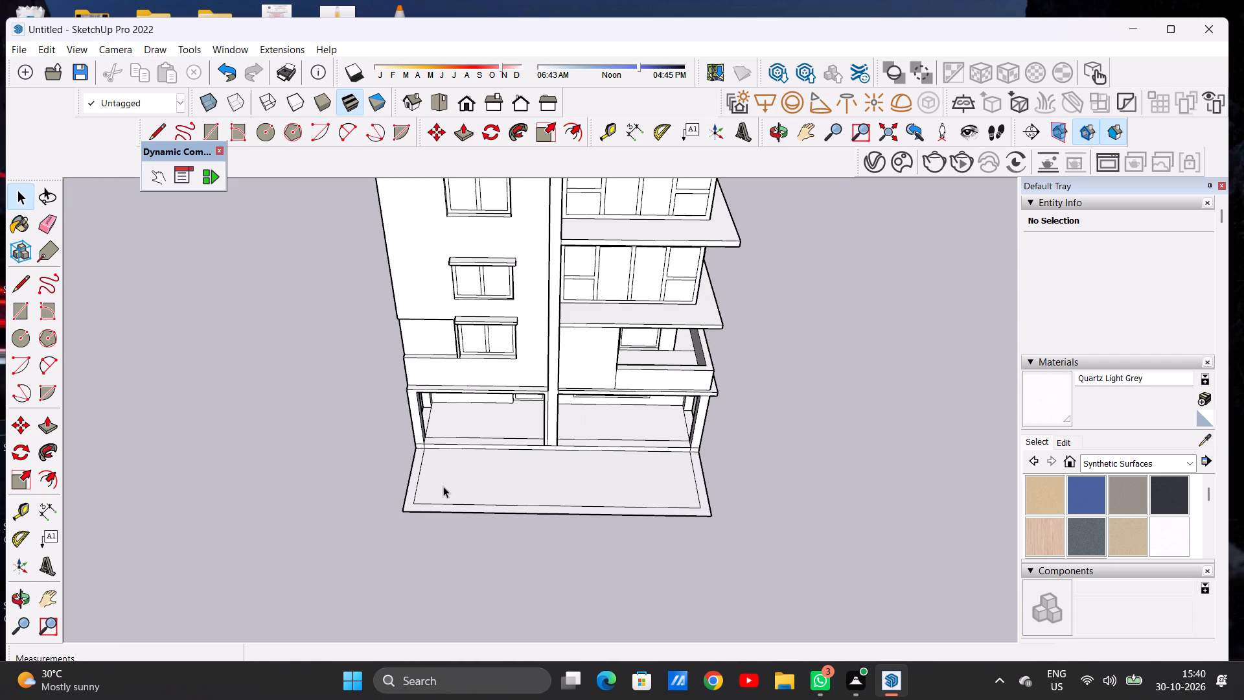
pyautogui.hotkey('ctrl', 'z')
pyautogui.hotkey('ctrl', 'z')
pyautogui.hotkey('ctrl', 'z')
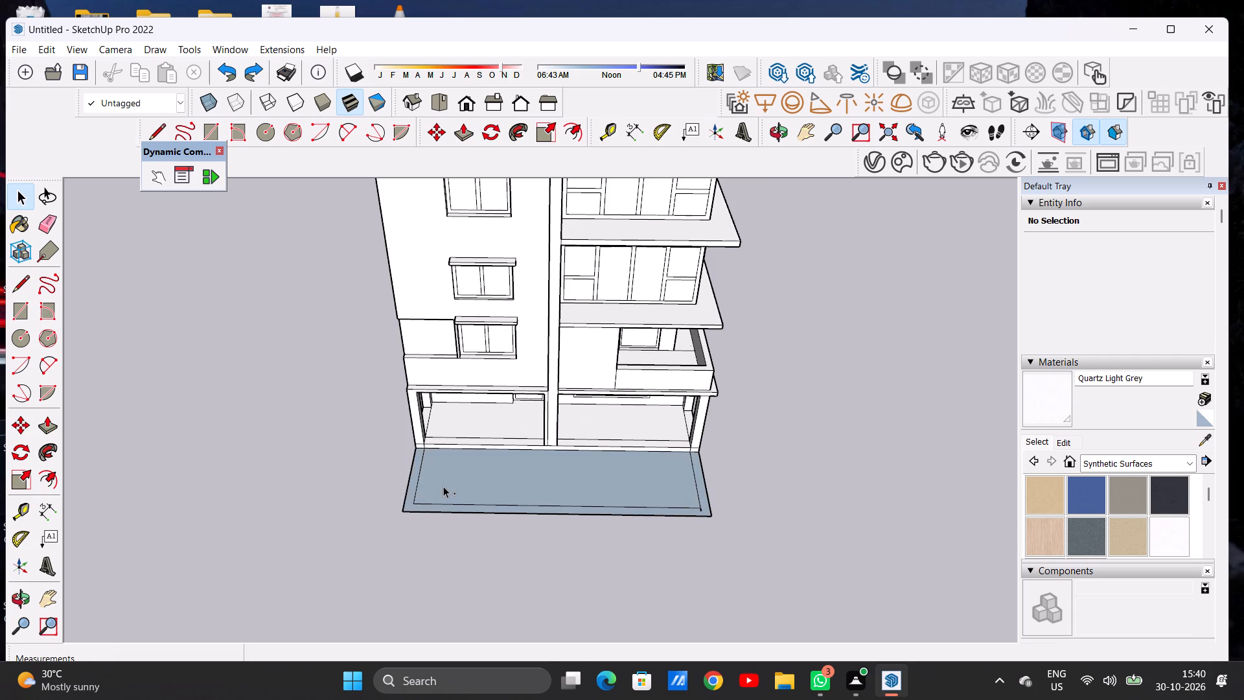
pyautogui.hotkey('ctrl', 'z')
pyautogui.hotkey('ctrl', 'z')
pyautogui.hotkey('ctrl', 'z')
pyautogui.hotkey('ctrl', 'z')
pyautogui.hotkey('ctrl', 'z')
pyautogui.hotkey('ctrl', 'z')
# Examine the whole building and its roof from above, including the standard Top view.
pyautogui.scroll(-12, 457, 490)
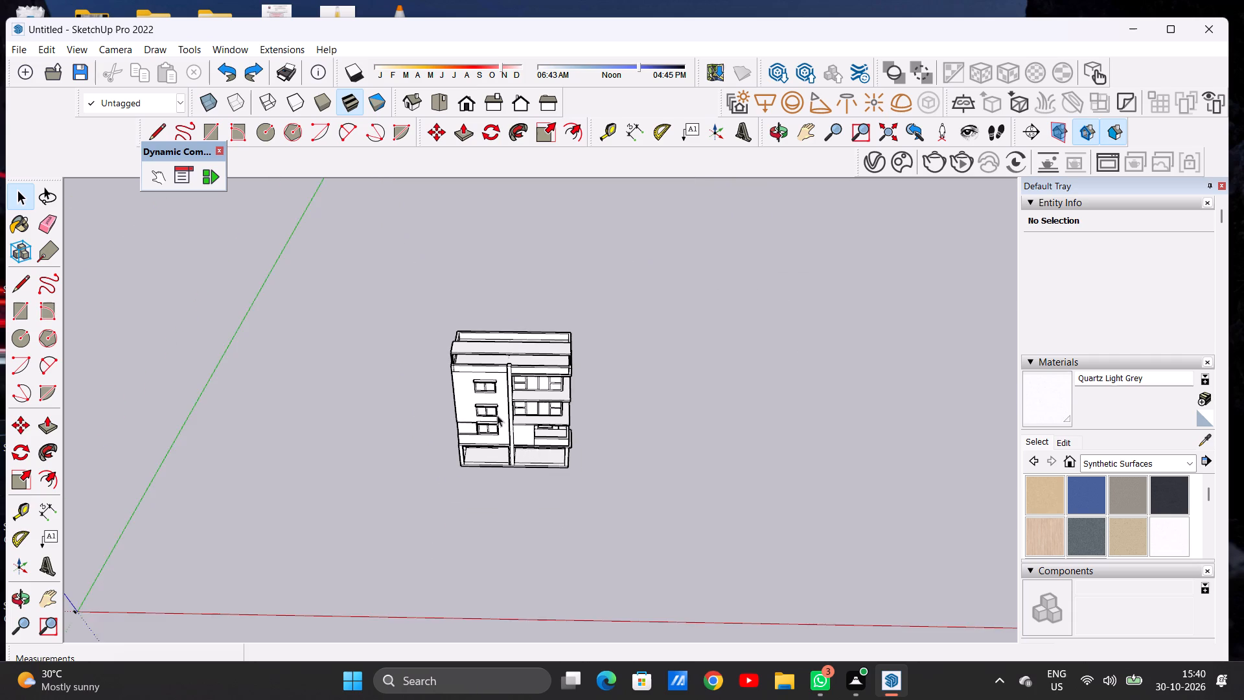
pyautogui.moveTo(490, 404); pyautogui.dragTo(506, 479, button='middle')
pyautogui.moveTo(522, 329); pyautogui.dragTo(512, 489, button='middle')
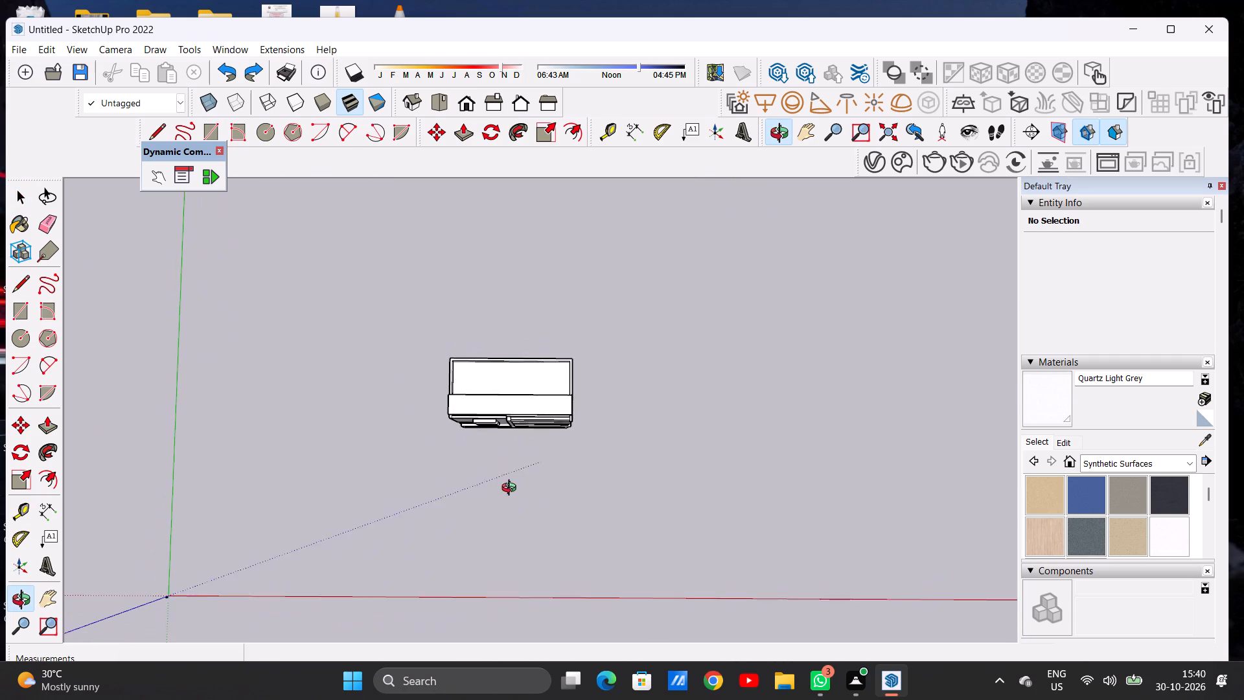
pyautogui.moveTo(512, 489); pyautogui.dragTo(512, 488, button='middle')
pyautogui.scroll(5, 511, 399)
pyautogui.moveTo(506, 341); pyautogui.dragTo(534, 397, button='middle')
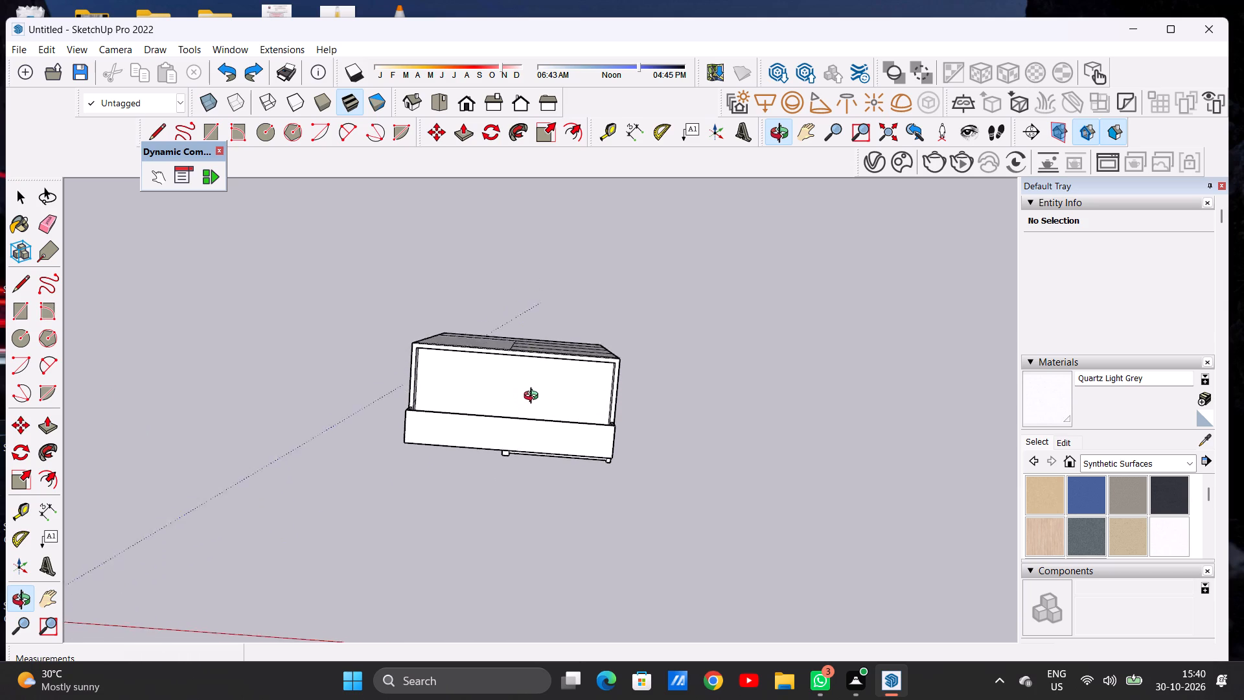
pyautogui.moveTo(534, 397); pyautogui.dragTo(527, 391, button='middle')
pyautogui.moveTo(614, 397); pyautogui.dragTo(575, 406, button='middle')
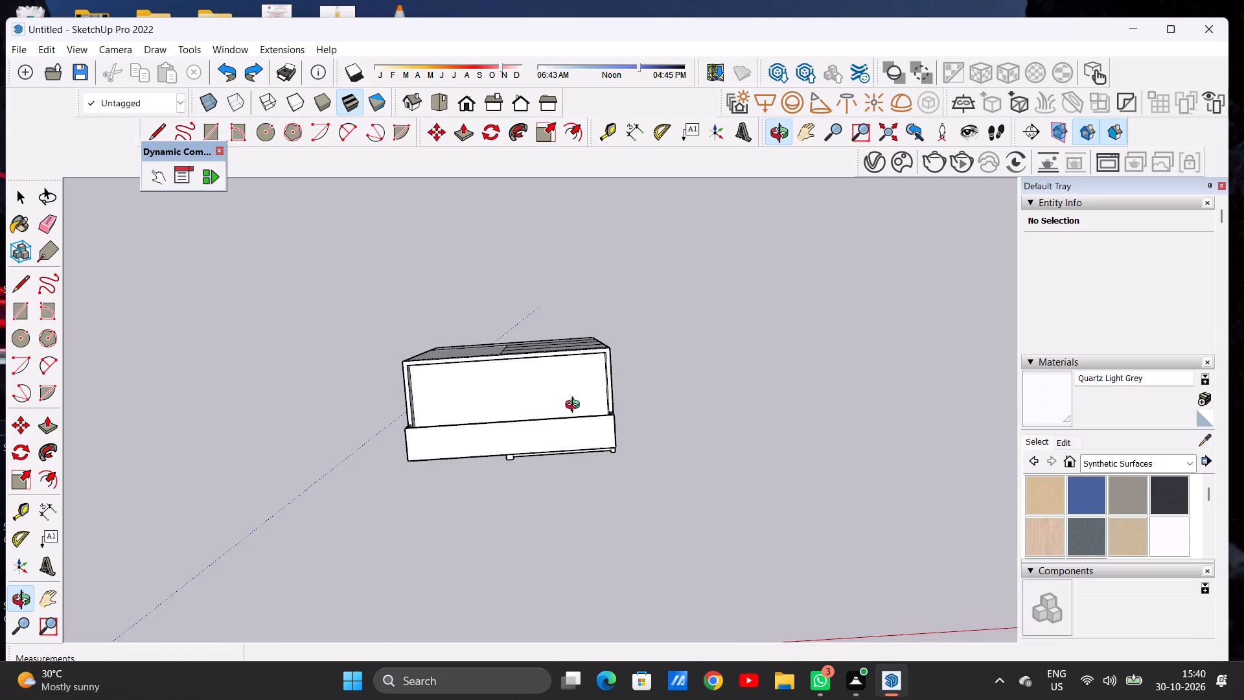
pyautogui.moveTo(575, 406); pyautogui.dragTo(586, 401, button='middle')
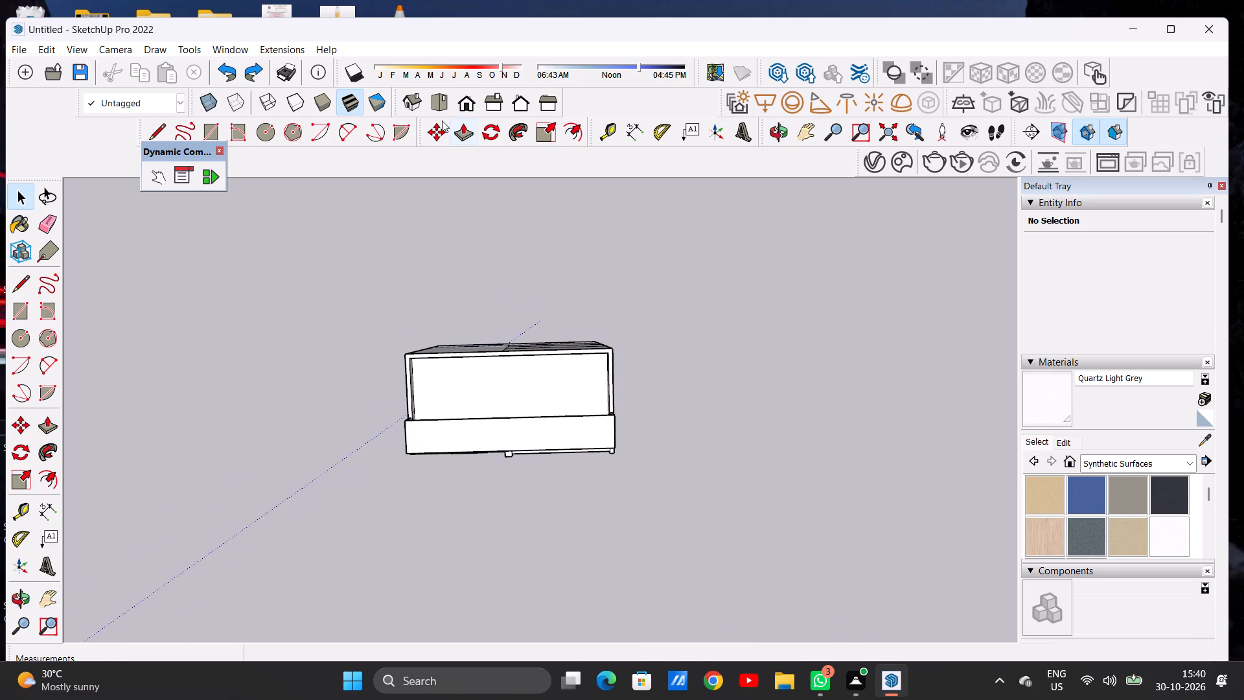
pyautogui.click(442, 116)
pyautogui.click(437, 102)
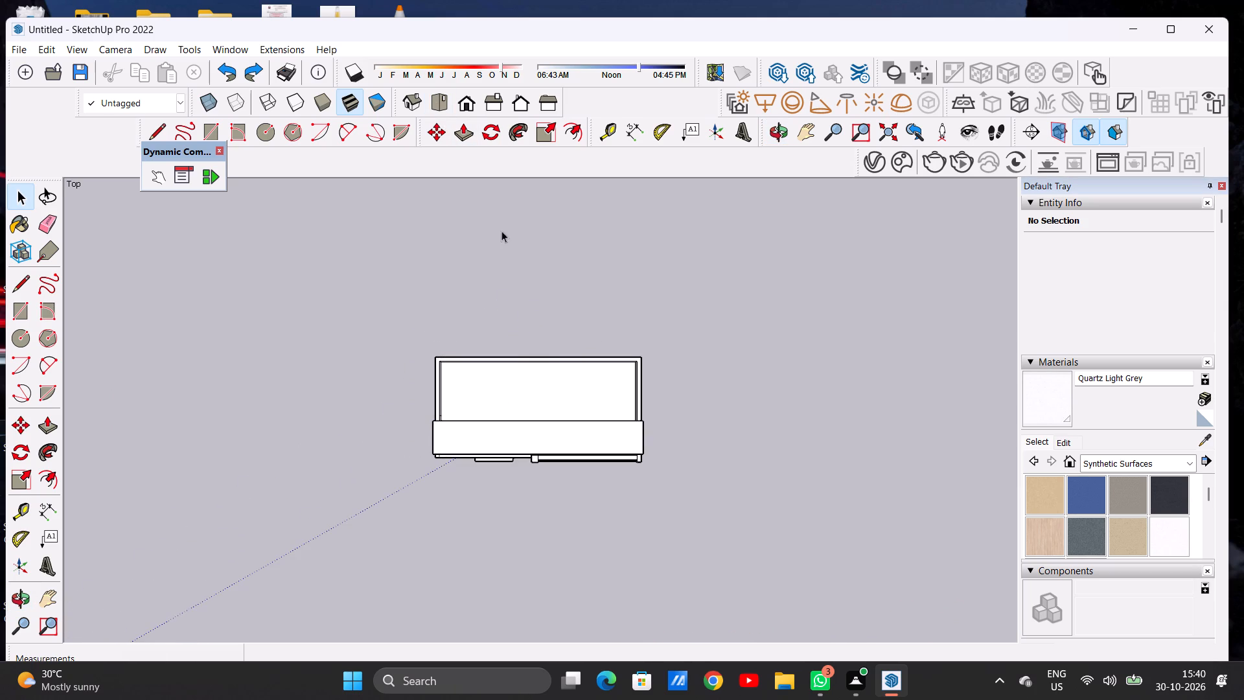
pyautogui.moveTo(531, 358); pyautogui.dragTo(538, 413, button='middle')
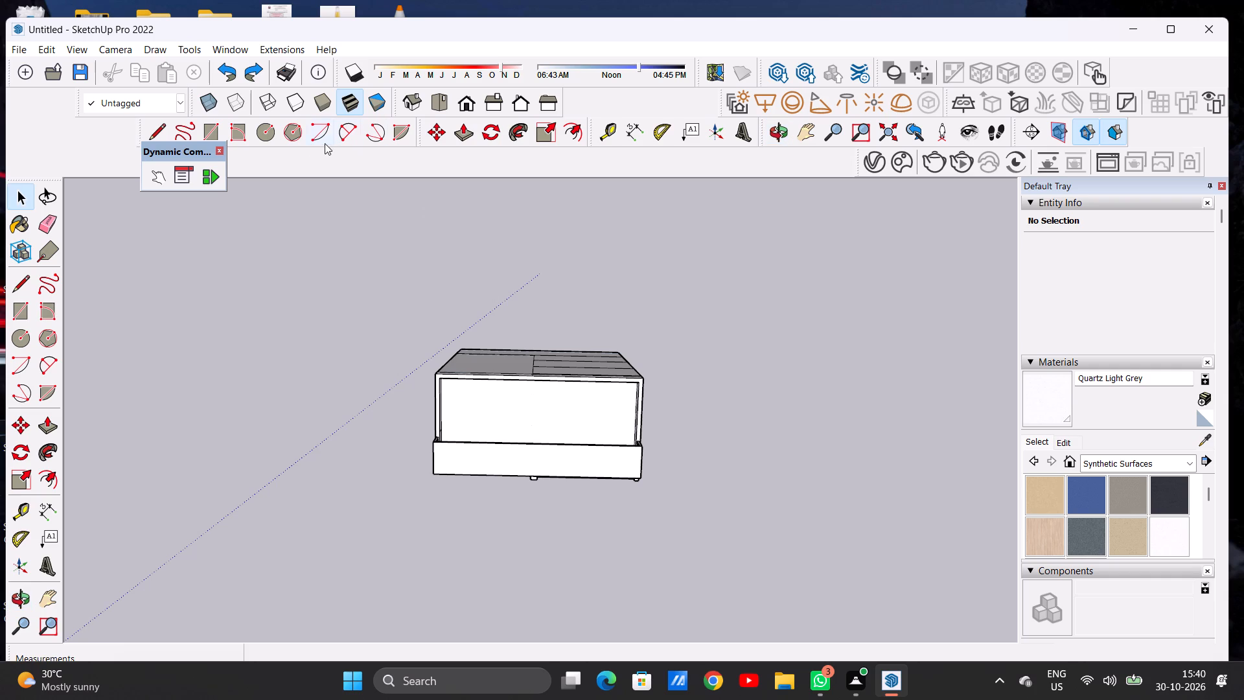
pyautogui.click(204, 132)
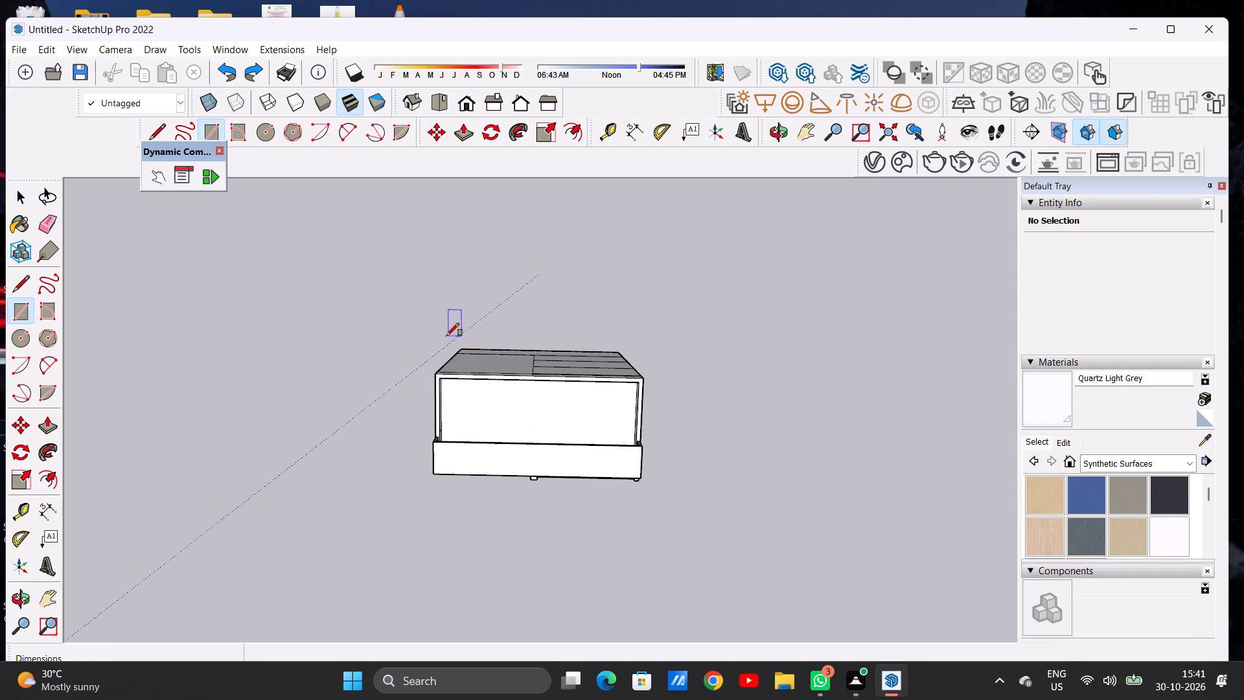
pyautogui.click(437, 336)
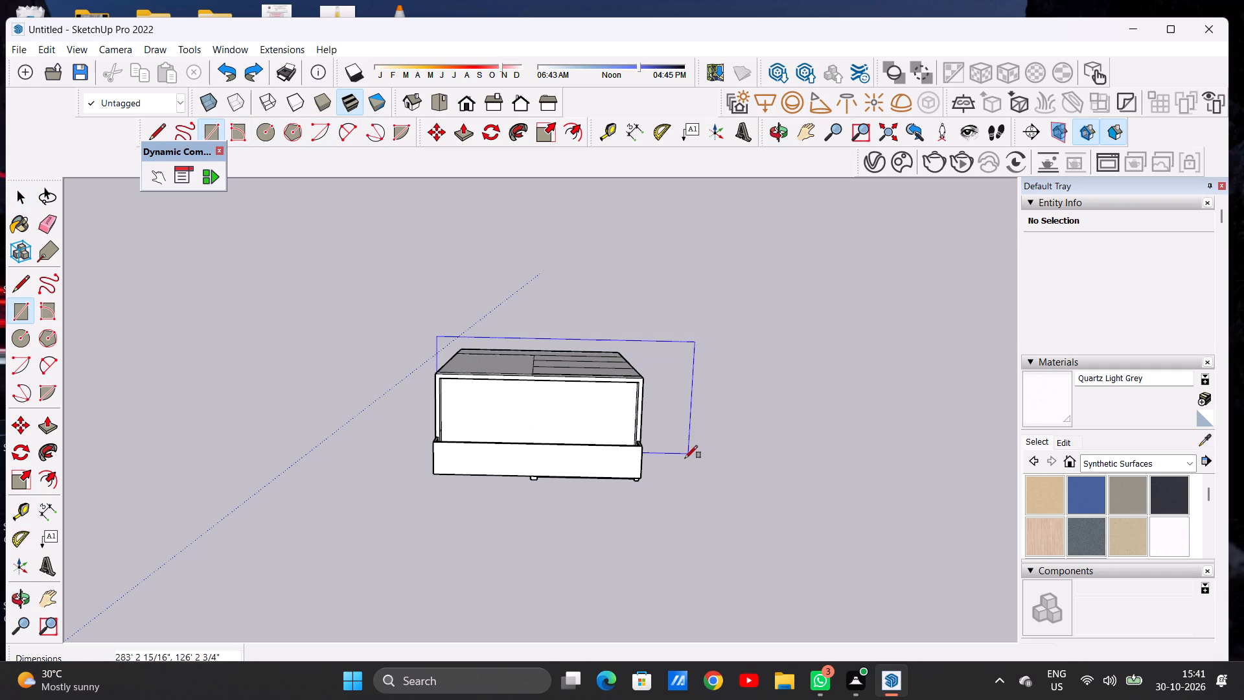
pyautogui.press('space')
# Draw a ground rectangle of about 282' 5" by 190' 5" surrounding the building's footprint.
pyautogui.write('R')
pyautogui.click(419, 337)
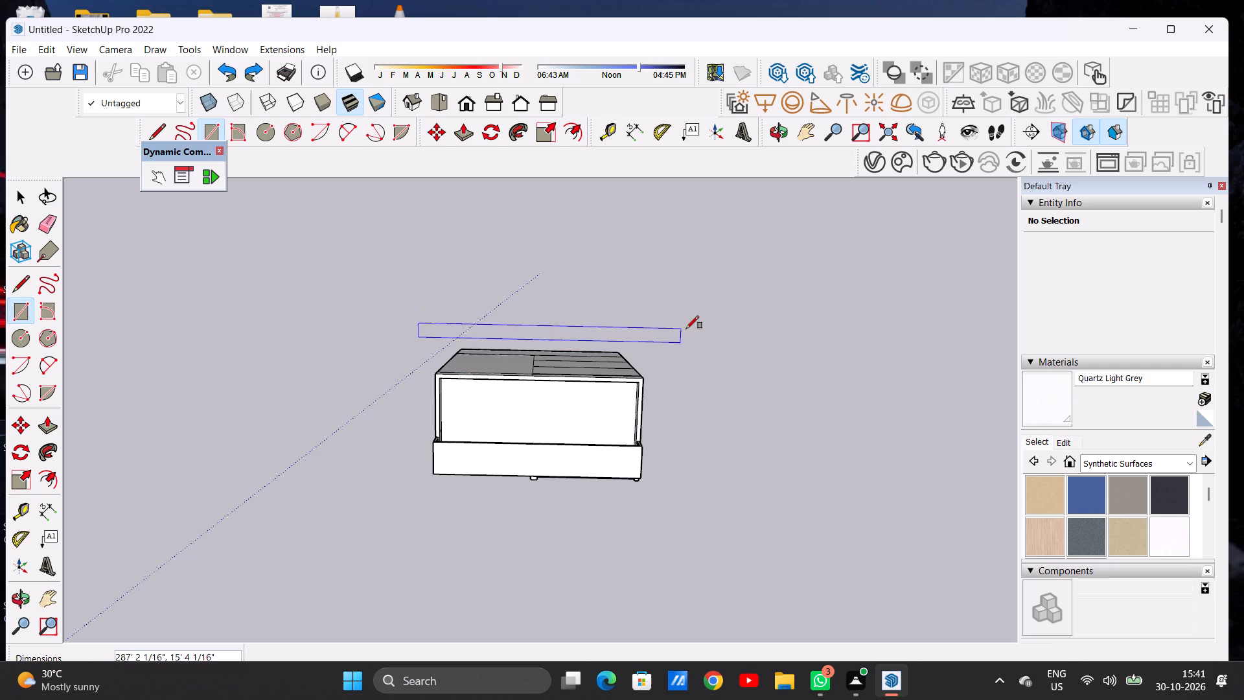
pyautogui.click(667, 509)
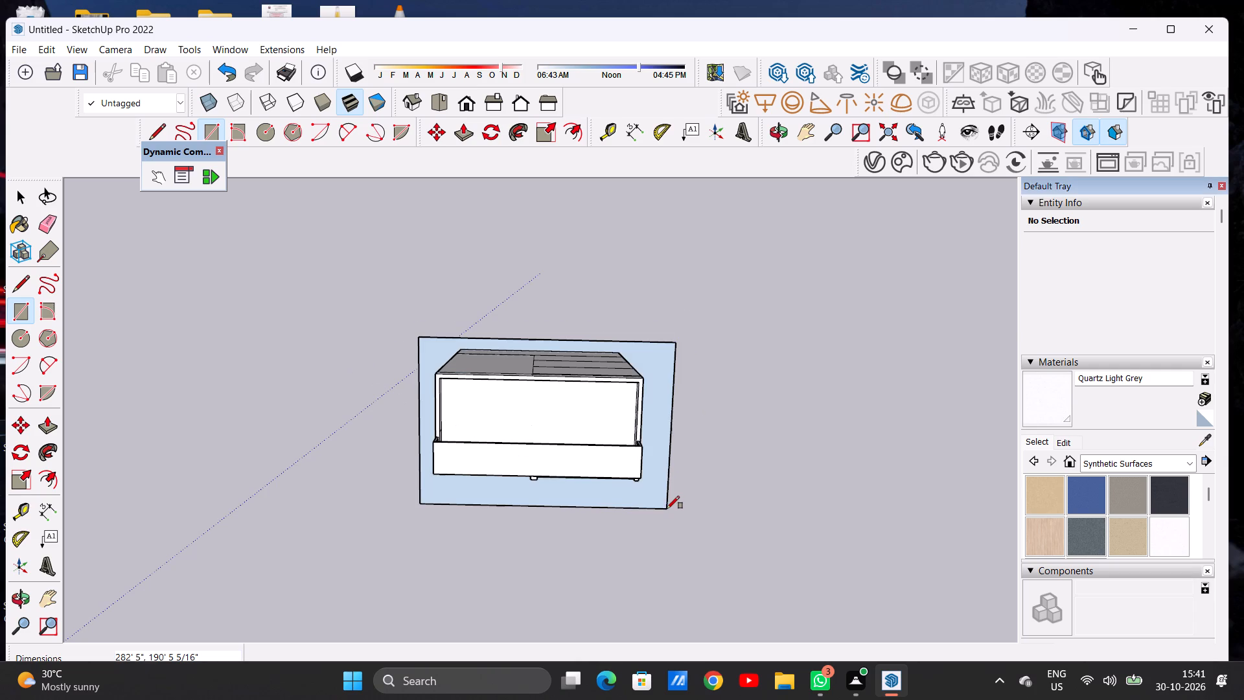
pyautogui.press('space')
# Examine how the ground rectangle sits around the building from the front, side and rear.
pyautogui.moveTo(592, 524); pyautogui.dragTo(618, 319, button='middle')
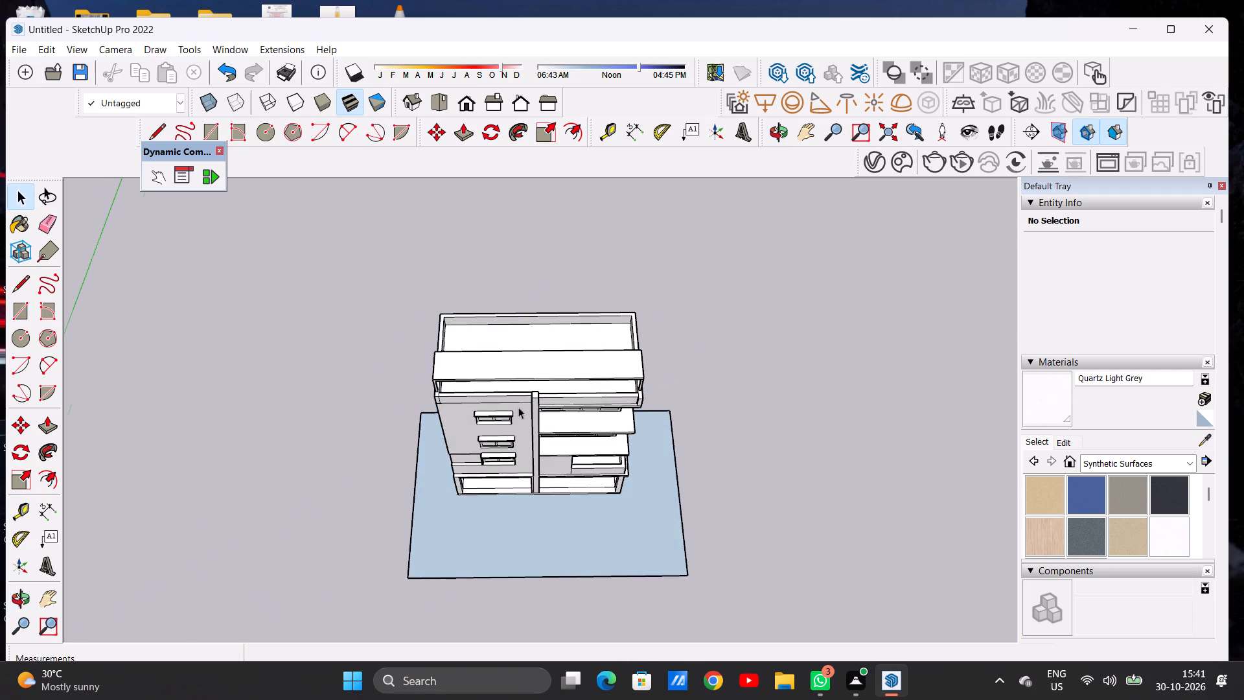
pyautogui.scroll(-14, 517, 411)
pyautogui.moveTo(529, 490); pyautogui.dragTo(543, 357, button='middle')
pyautogui.scroll(12, 545, 469)
pyautogui.scroll(-1, 560, 432)
pyautogui.scroll(1, 560, 432)
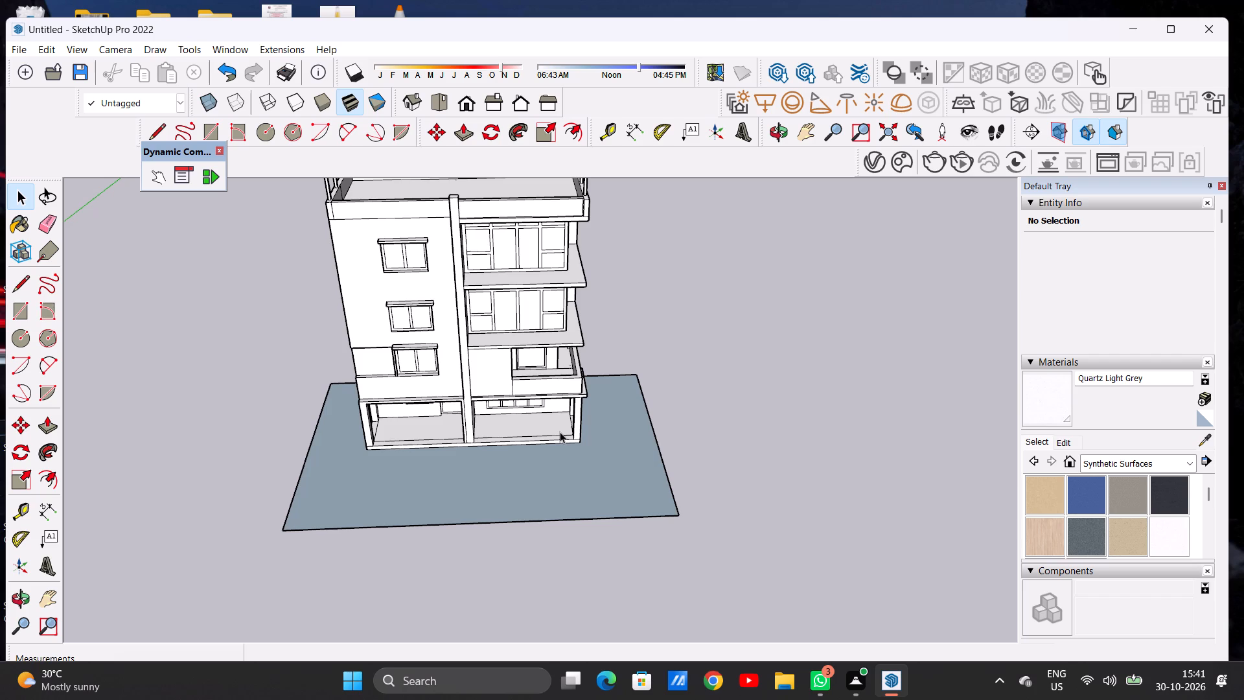
pyautogui.scroll(-6, 485, 414)
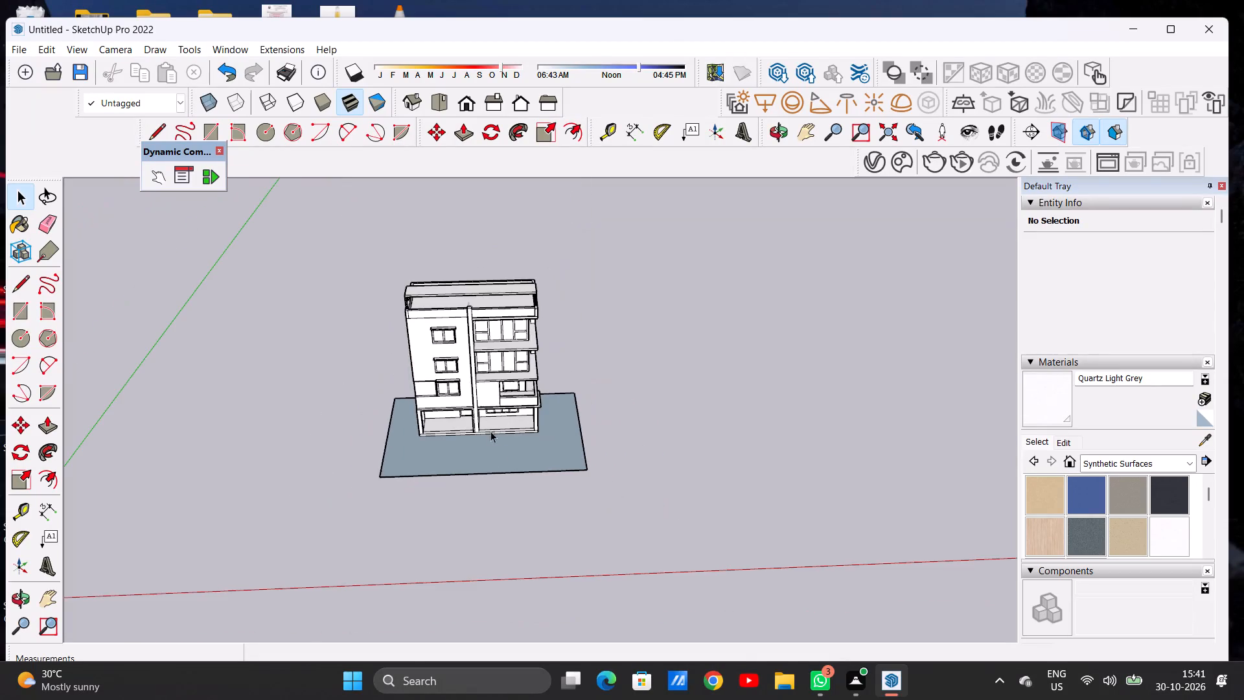
pyautogui.moveTo(499, 454); pyautogui.dragTo(489, 372, button='middle')
pyautogui.scroll(4, 498, 454)
pyautogui.scroll(-1, 498, 454)
pyautogui.scroll(2, 498, 454)
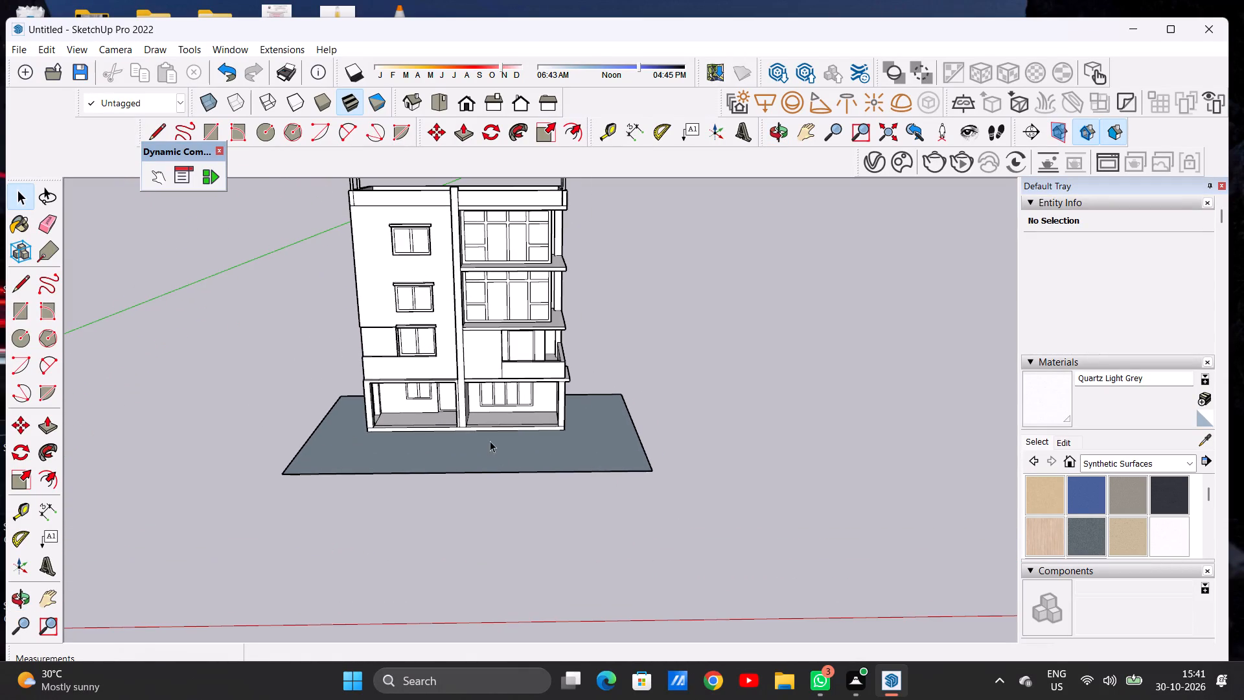
pyautogui.moveTo(503, 415); pyautogui.dragTo(516, 508, button='middle')
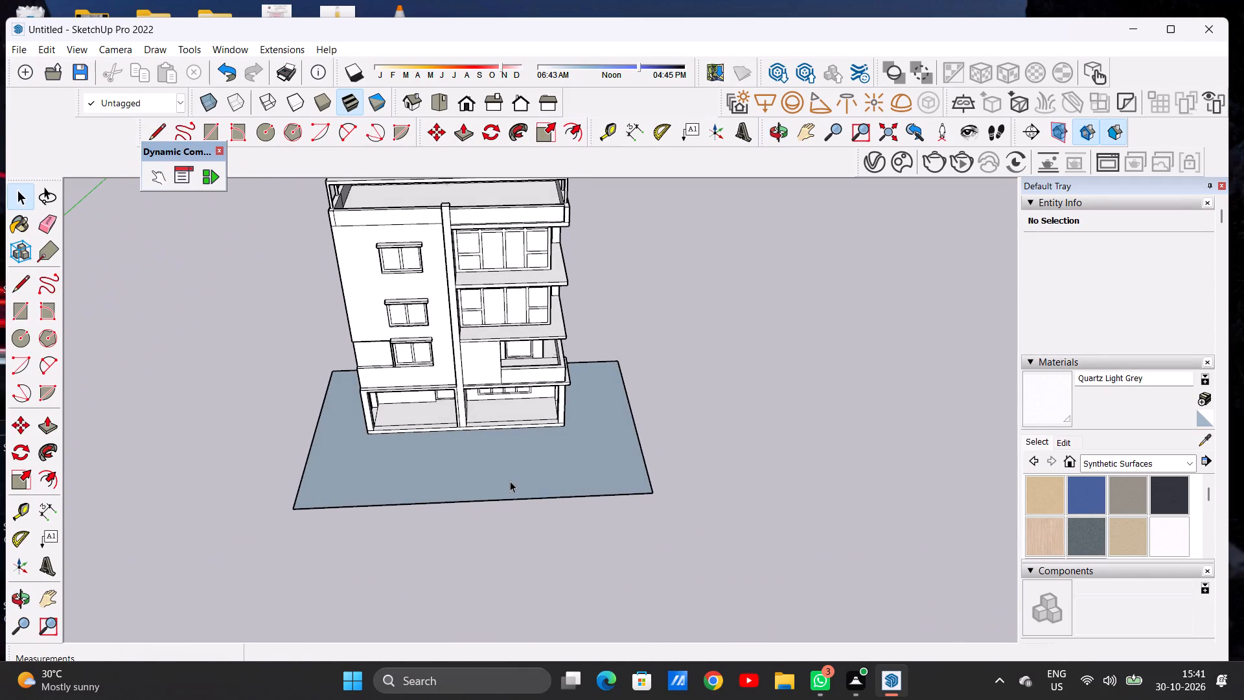
pyautogui.scroll(-7, 507, 463)
pyautogui.moveTo(621, 430); pyautogui.dragTo(424, 394, button='middle')
pyautogui.moveTo(639, 417); pyautogui.dragTo(631, 417, button='middle')
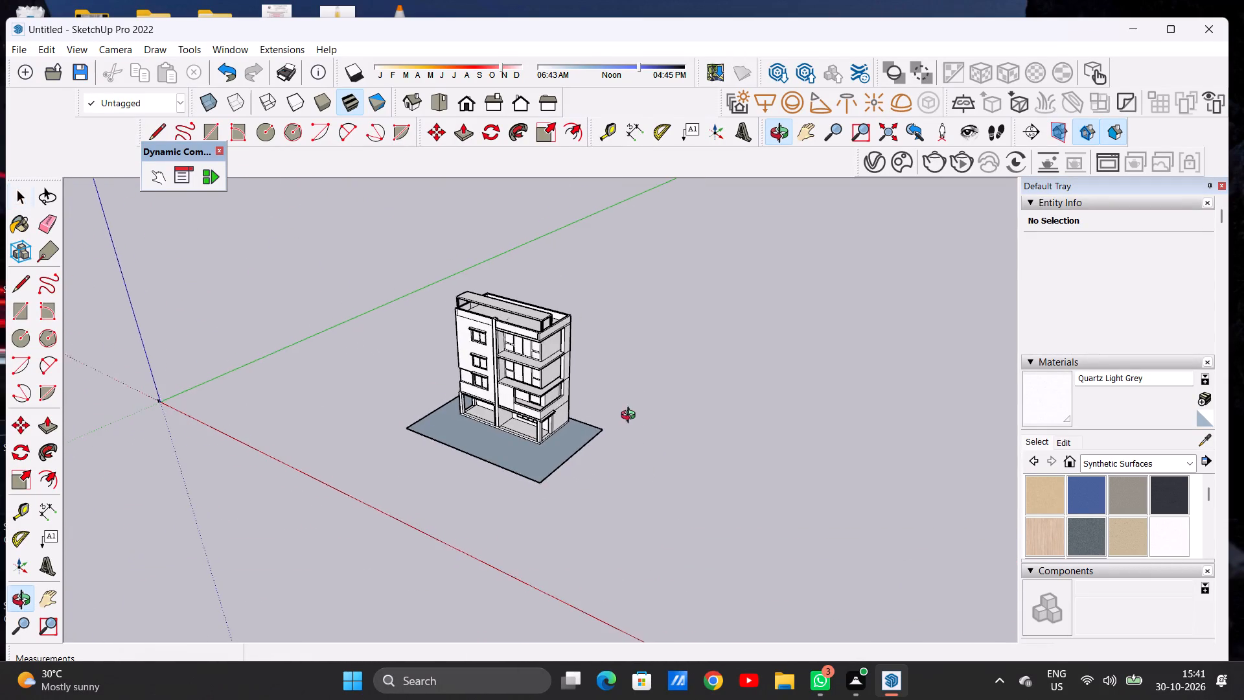
pyautogui.moveTo(631, 417); pyautogui.dragTo(400, 366, button='middle')
pyautogui.moveTo(627, 423); pyautogui.dragTo(321, 404, button='middle')
pyautogui.moveTo(672, 471); pyautogui.dragTo(444, 572, button='middle')
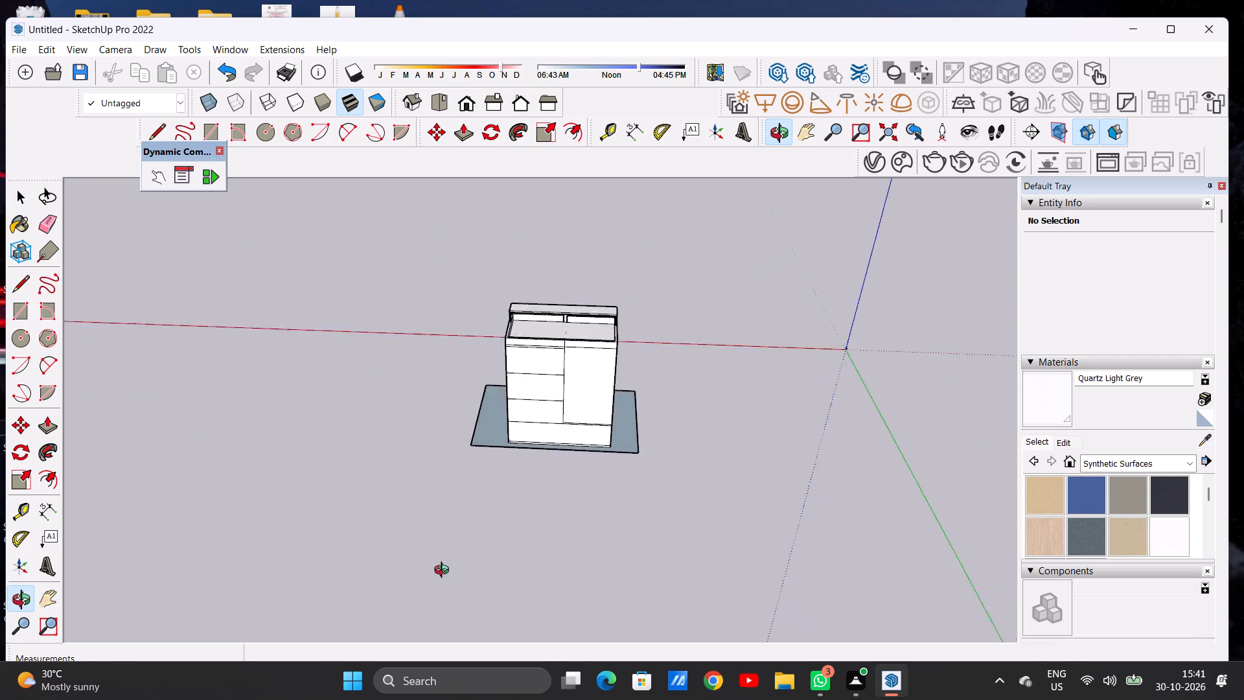
# Draw a rectangle of 282' 5" by about 24' 7" along the ground's rear edge, extending it outward behind the building.
pyautogui.moveTo(444, 572); pyautogui.dragTo(459, 624, button='middle')
pyautogui.middleClick(459, 624)
pyautogui.scroll(1, 566, 471)
pyautogui.scroll(-1, 566, 471)
pyautogui.scroll(2, 566, 471)
pyautogui.moveTo(545, 441); pyautogui.dragTo(553, 509, button='middle')
pyautogui.scroll(12, 534, 450)
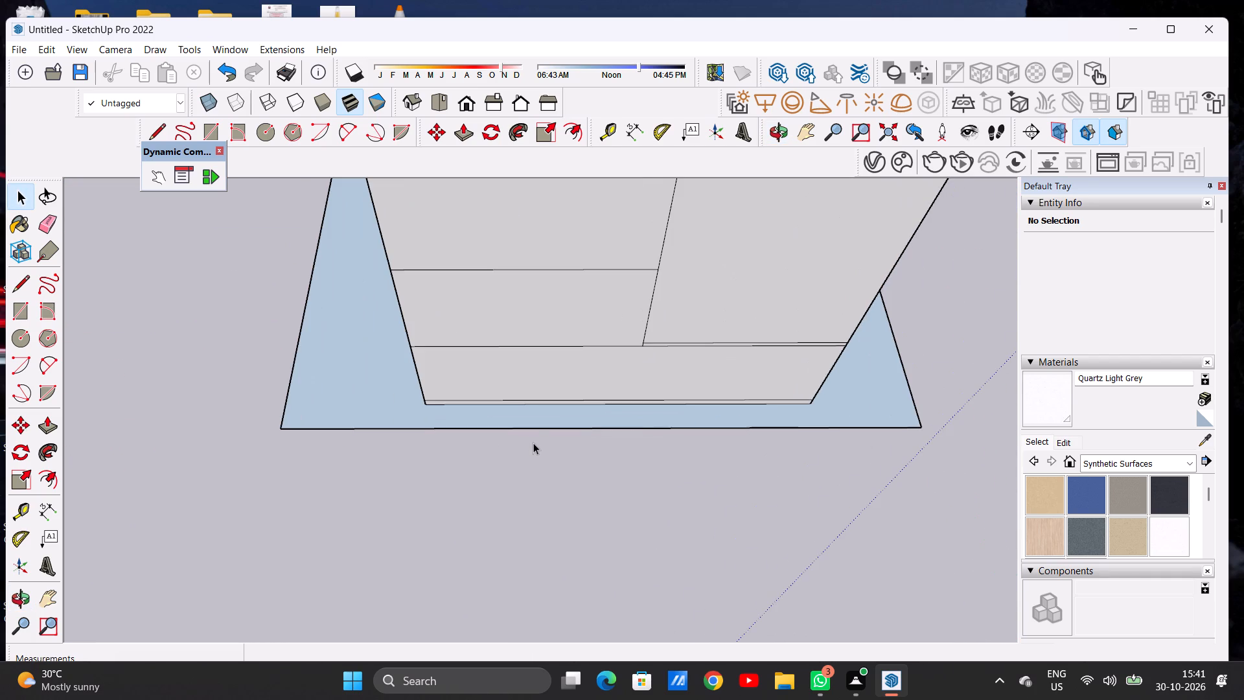
pyautogui.press('r')
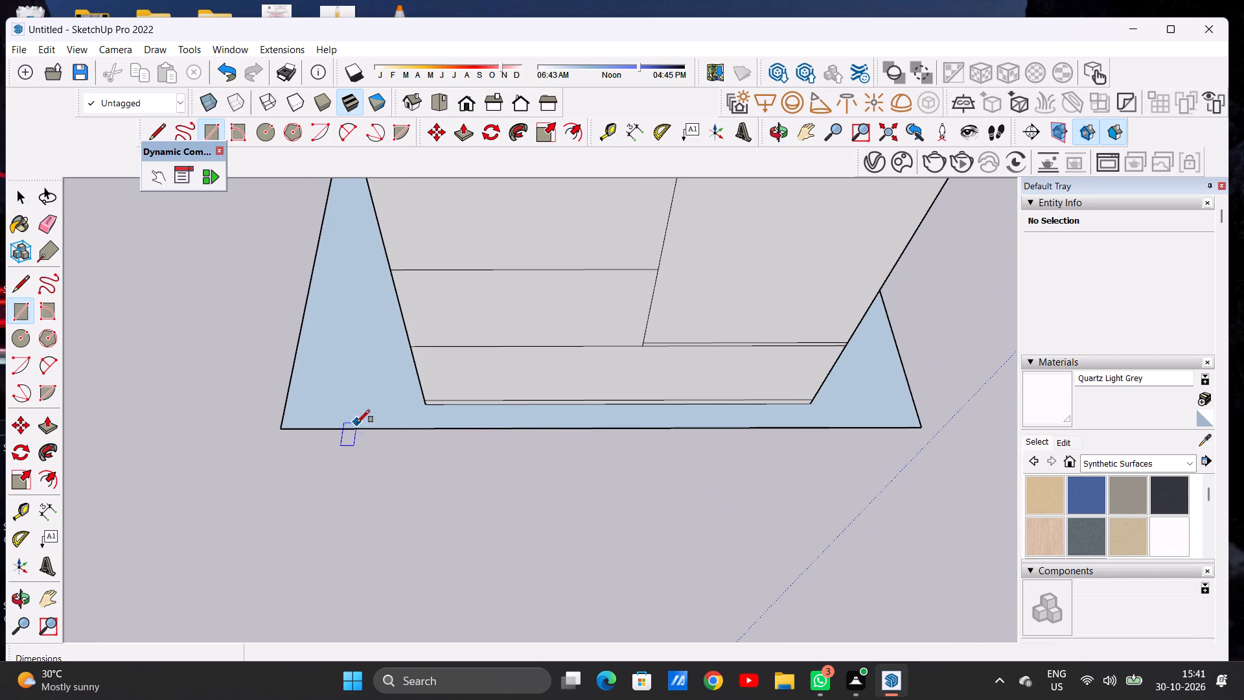
pyautogui.click(283, 425)
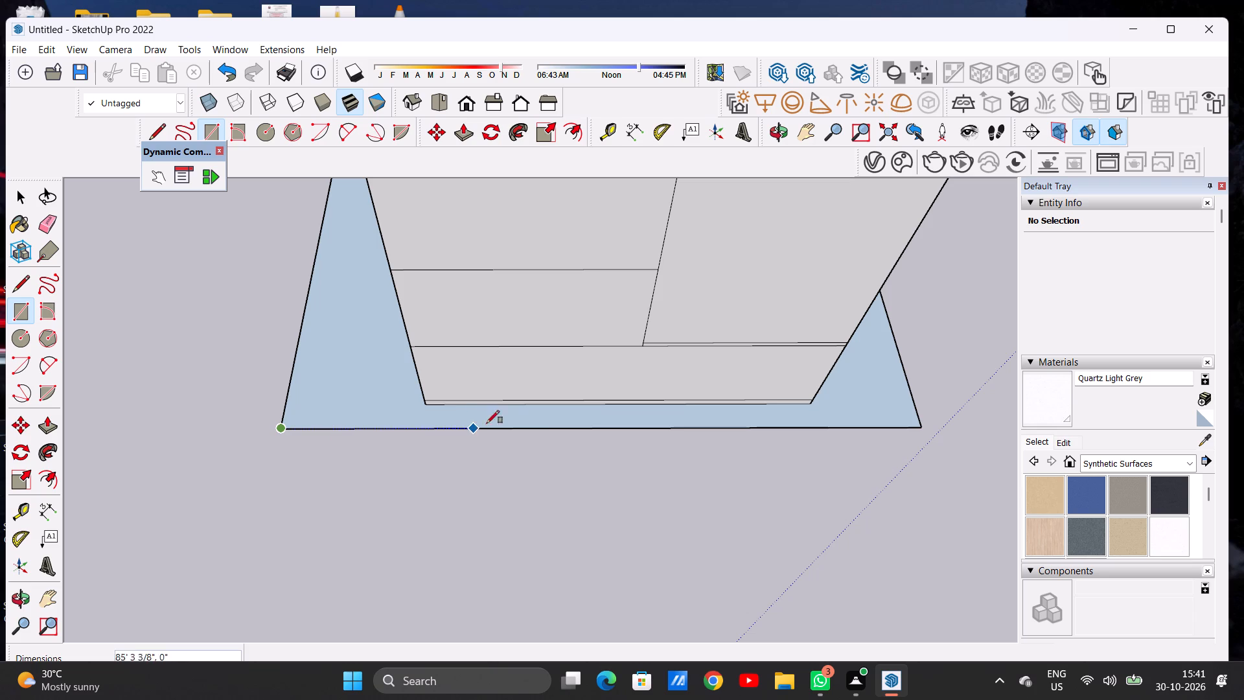
pyautogui.click(920, 427)
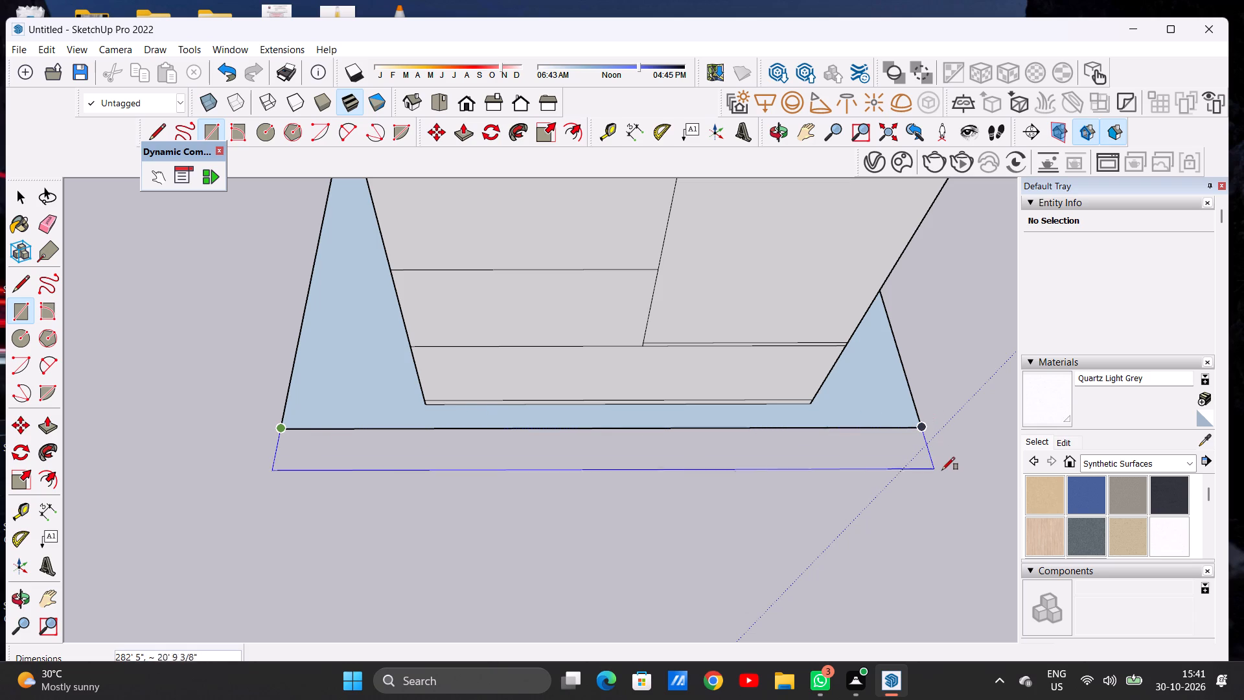
pyautogui.click(943, 477)
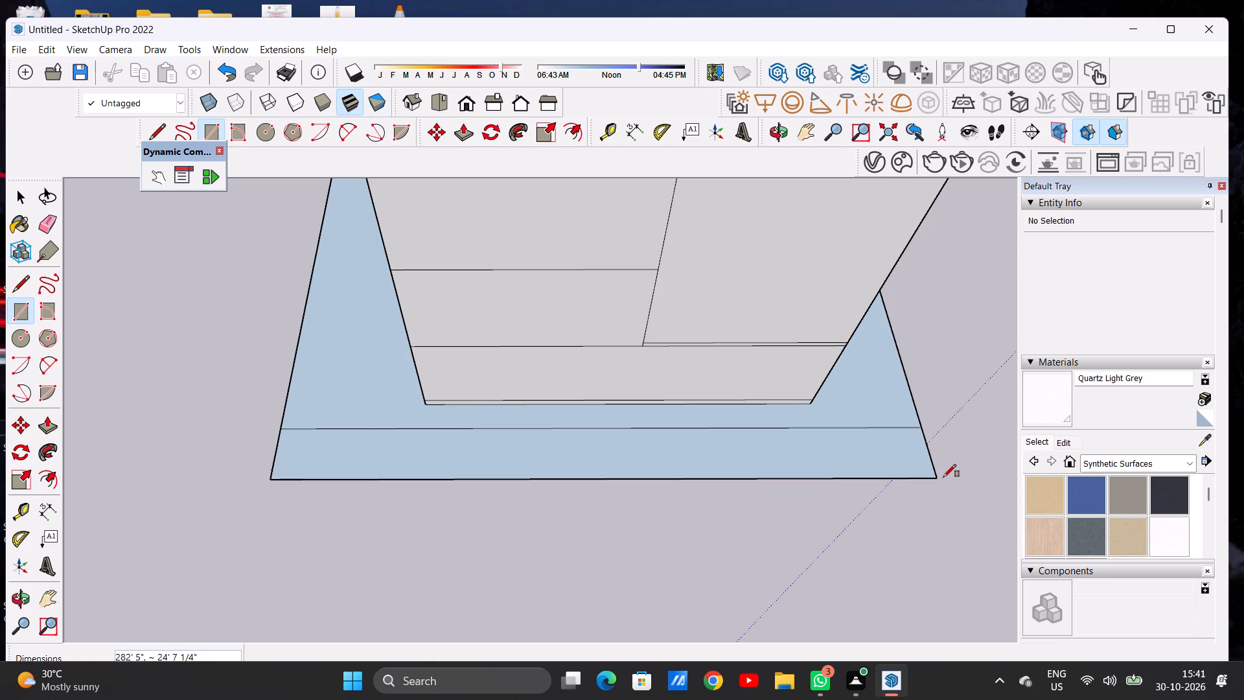
pyautogui.press('space')
# Erase the dividing line between the original ground rectangle and its rear extension.
pyautogui.write('E')
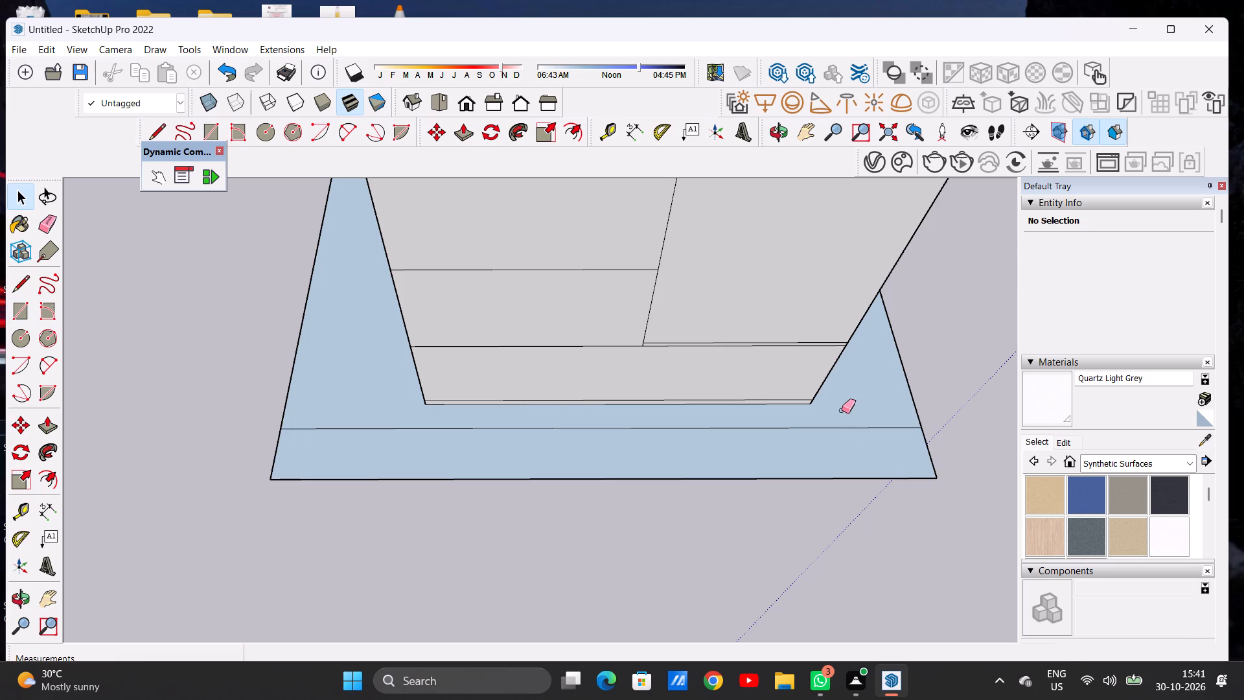
pyautogui.moveTo(844, 417); pyautogui.dragTo(846, 439)
pyautogui.press('space')
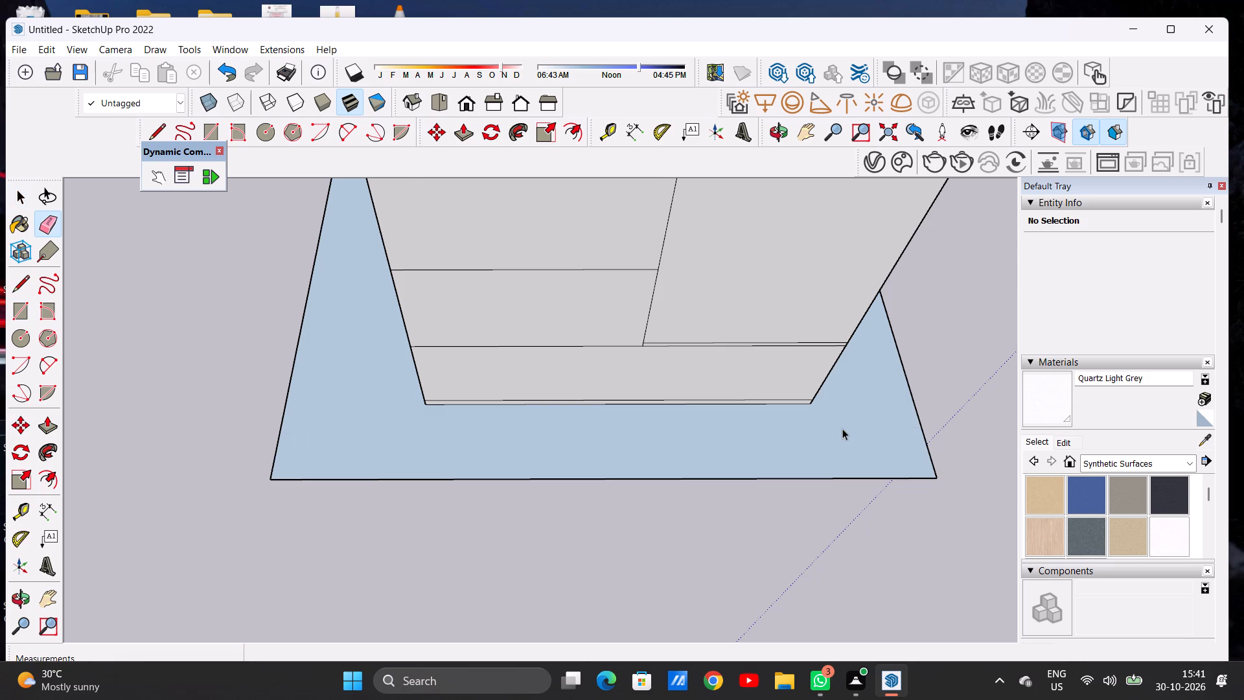
# Examine the extended ground around the building, coming round from the rear to the front porch.
pyautogui.scroll(-8, 801, 444)
pyautogui.scroll(-7, 647, 442)
pyautogui.moveTo(559, 443); pyautogui.dragTo(866, 391, button='middle')
pyautogui.moveTo(557, 425); pyautogui.dragTo(593, 430, button='middle')
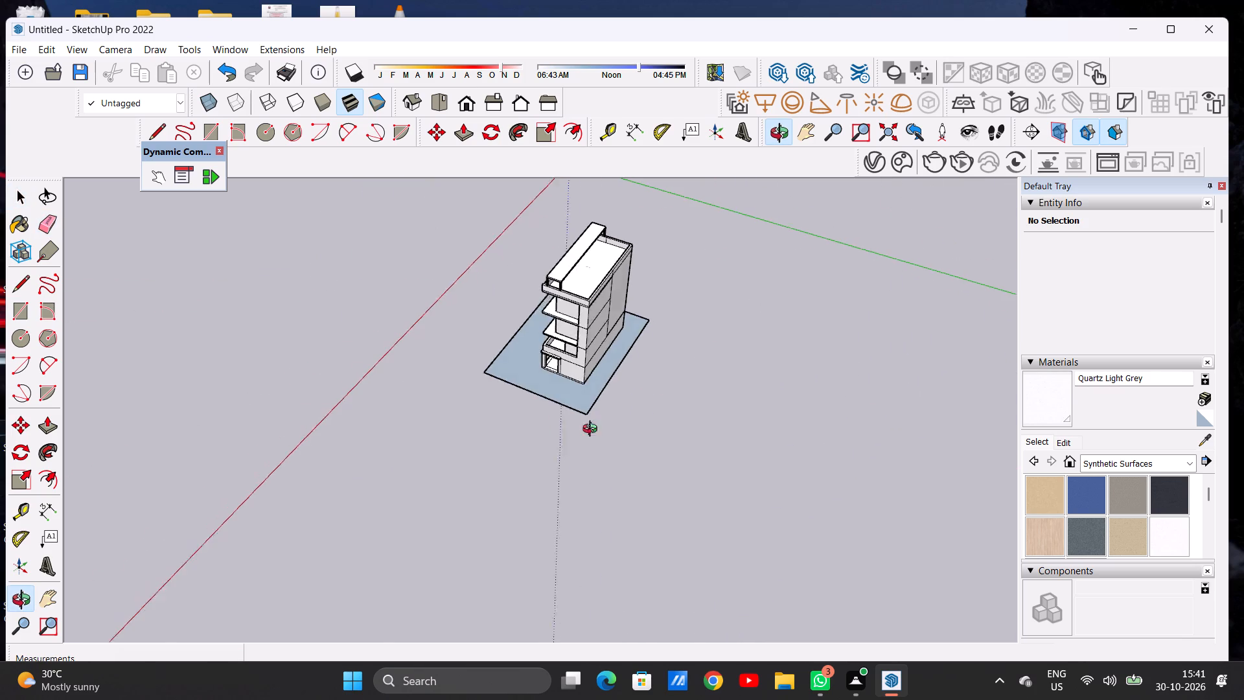
pyautogui.moveTo(593, 430); pyautogui.dragTo(856, 402, button='middle')
pyautogui.moveTo(560, 435); pyautogui.dragTo(920, 395, button='middle')
pyautogui.scroll(-2, 794, 393)
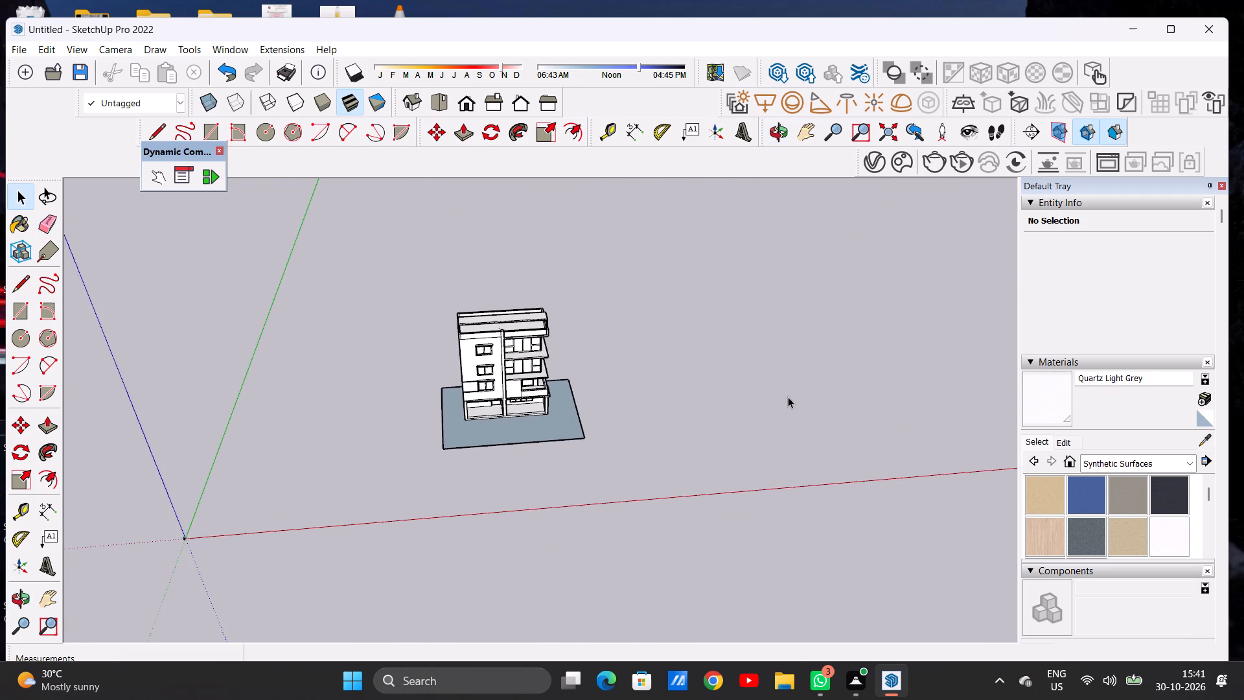
pyautogui.scroll(-1, 788, 397)
pyautogui.moveTo(669, 426); pyautogui.dragTo(609, 544, button='middle')
pyautogui.scroll(5, 520, 434)
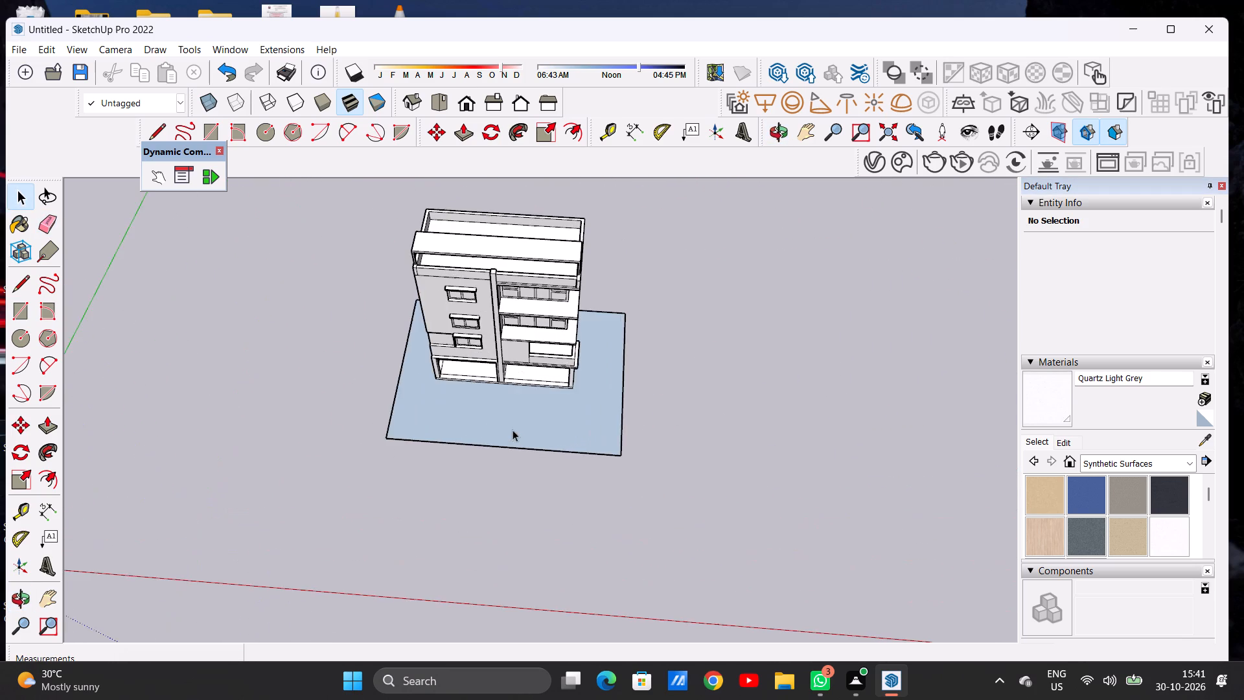
pyautogui.moveTo(535, 436); pyautogui.dragTo(555, 467, button='middle')
pyautogui.scroll(5, 555, 434)
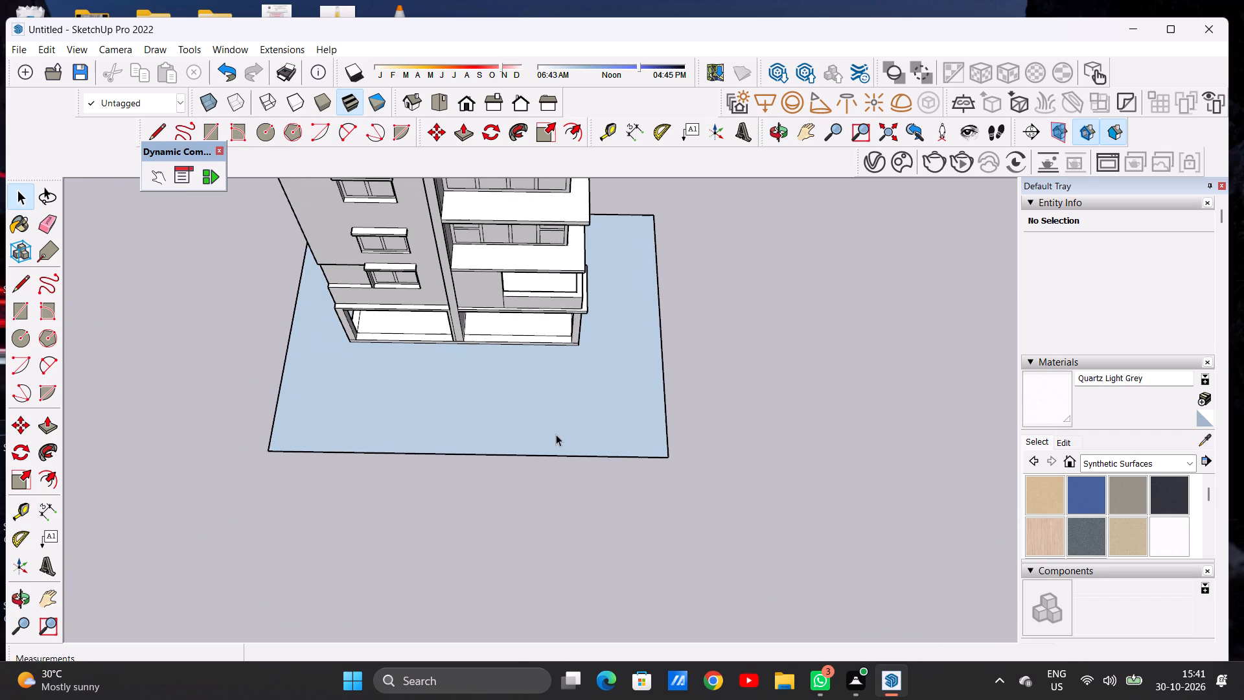
# Draw a 282' 5" line across the ground in front of the building, parallel to and slightly inside its front edge.
pyautogui.press('l')
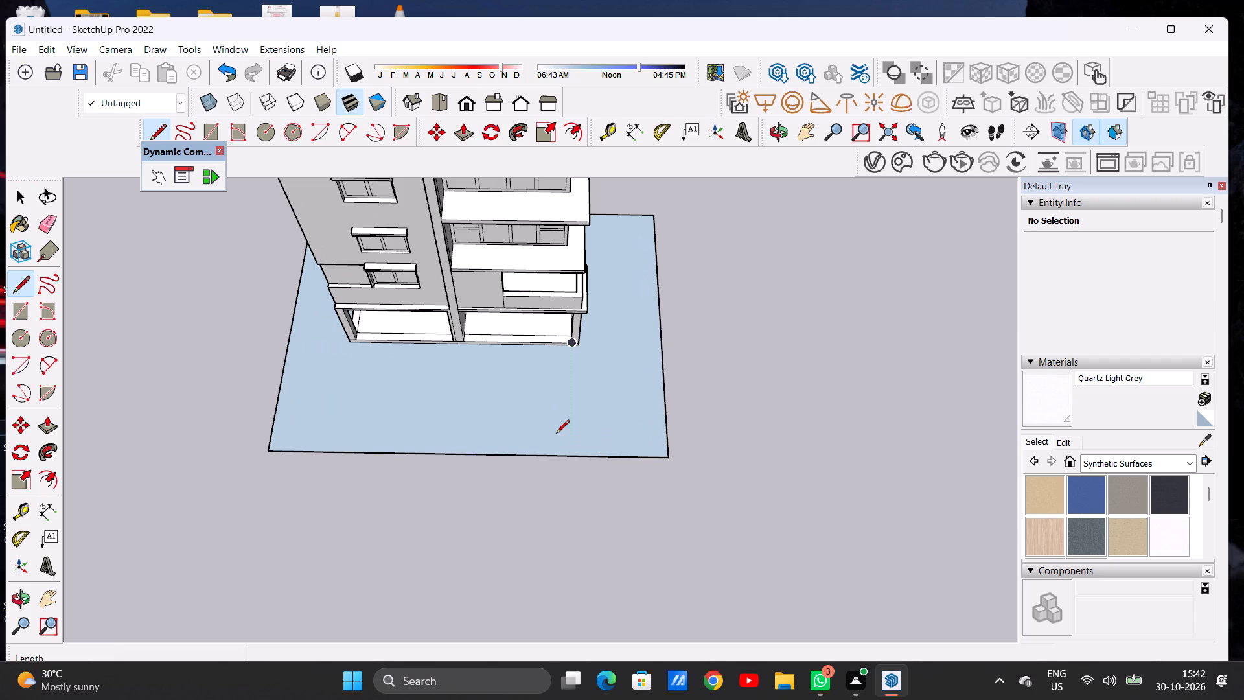
pyautogui.scroll(5, 529, 410)
pyautogui.scroll(-3, 774, 335)
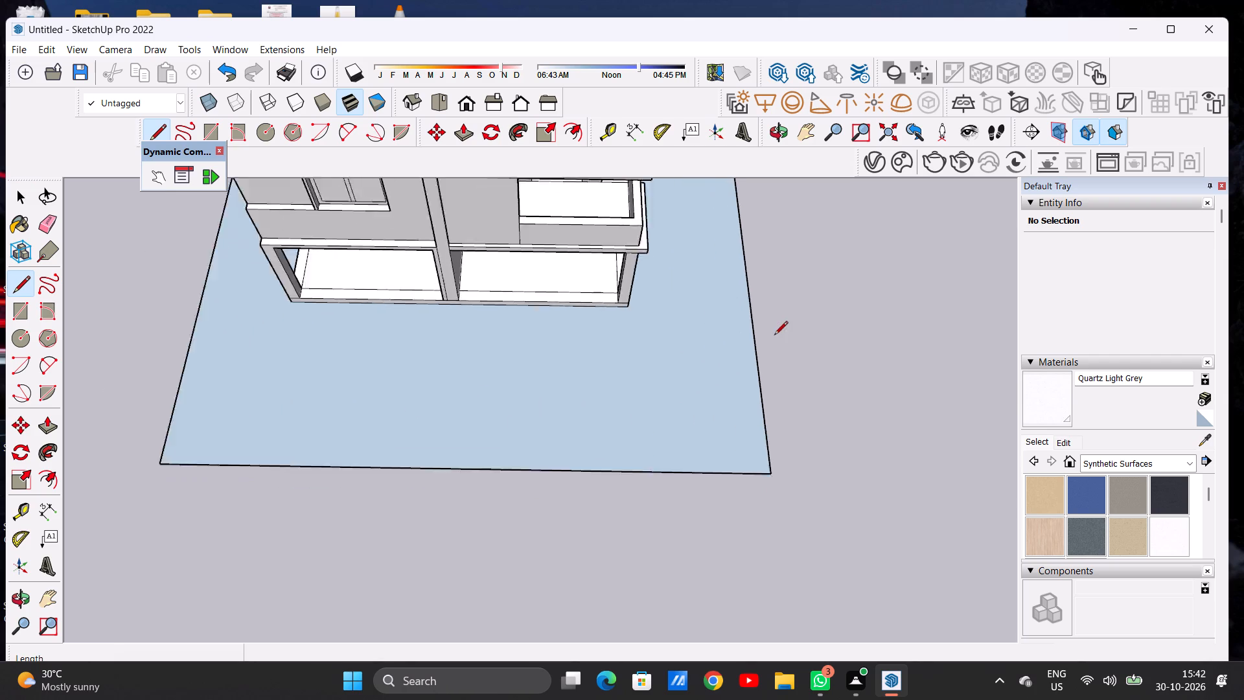
pyautogui.scroll(-3, 774, 336)
pyautogui.scroll(4, 413, 399)
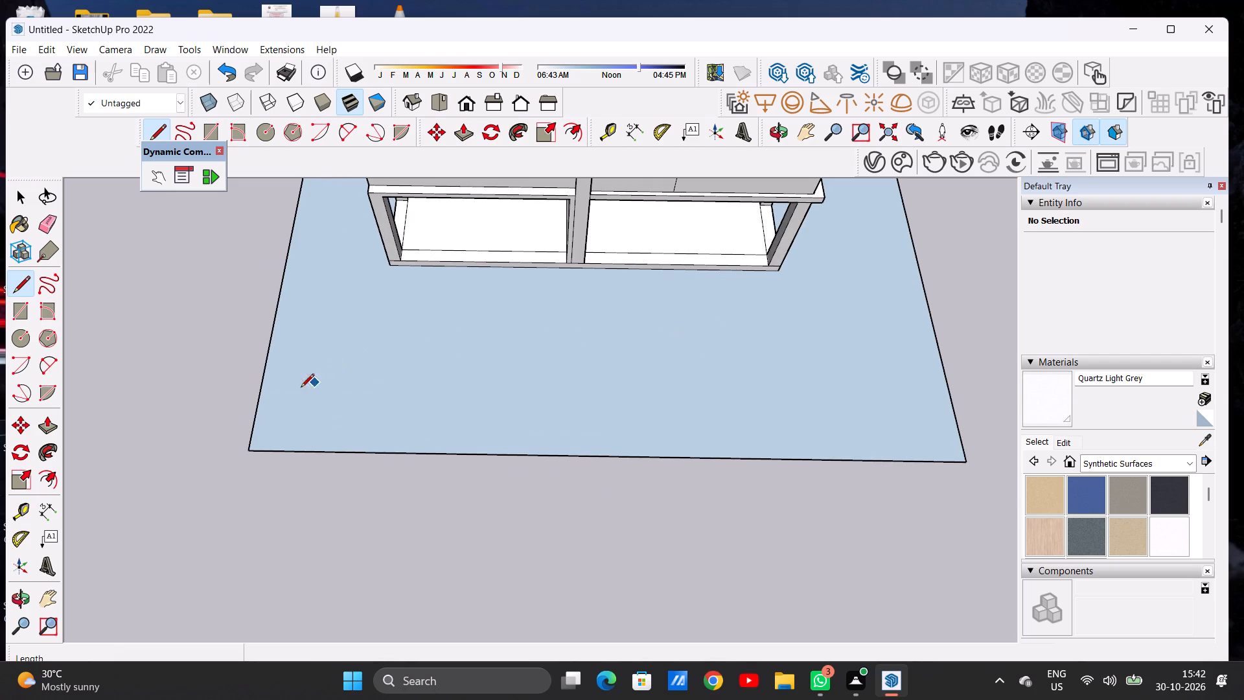
pyautogui.click(262, 404)
pyautogui.scroll(-6, 408, 412)
pyautogui.scroll(4, 704, 402)
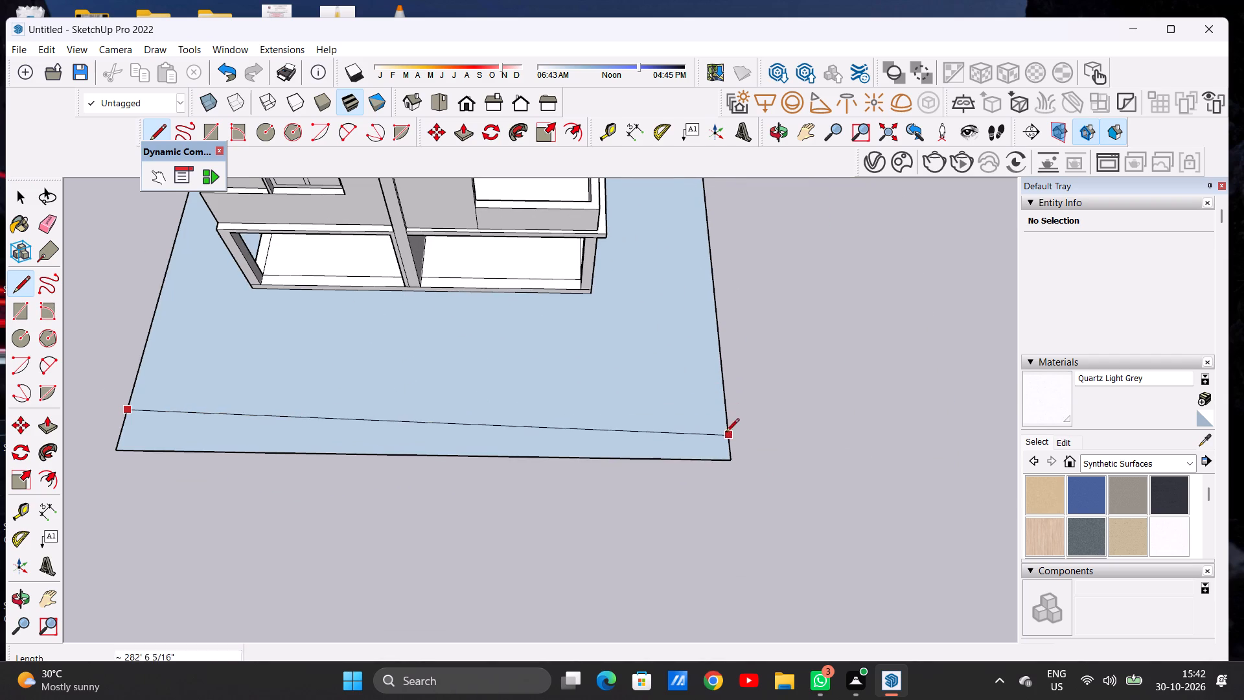
pyautogui.click(726, 421)
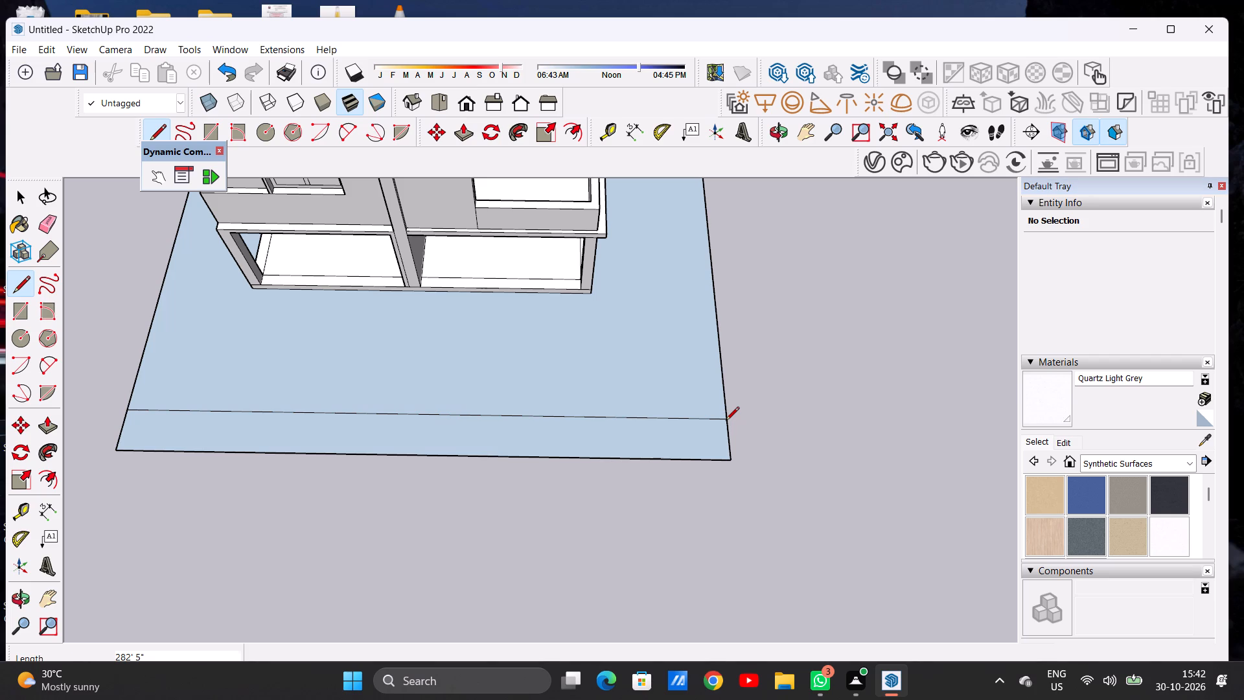
# Erase the ground's old front edge and the leftover side segments beyond the new line to trim off the front strip.
pyautogui.press('space')
pyautogui.write('E')
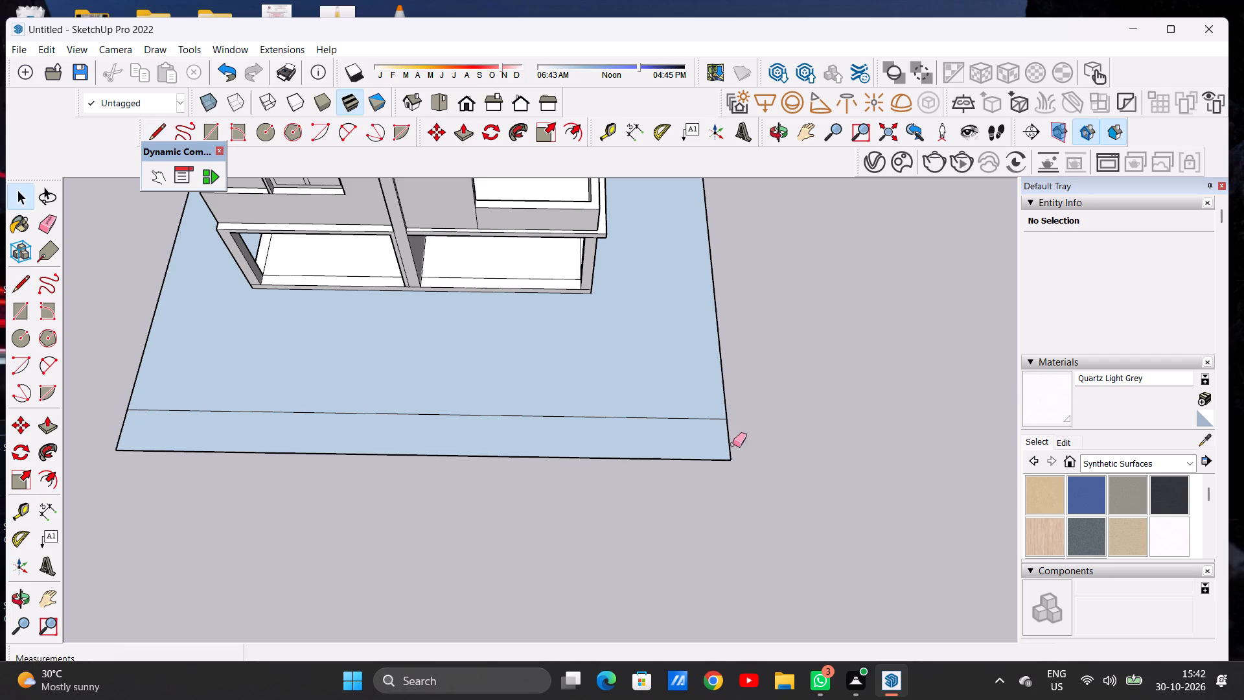
pyautogui.moveTo(733, 447); pyautogui.dragTo(705, 463)
pyautogui.scroll(-6, 789, 441)
pyautogui.scroll(5, 397, 432)
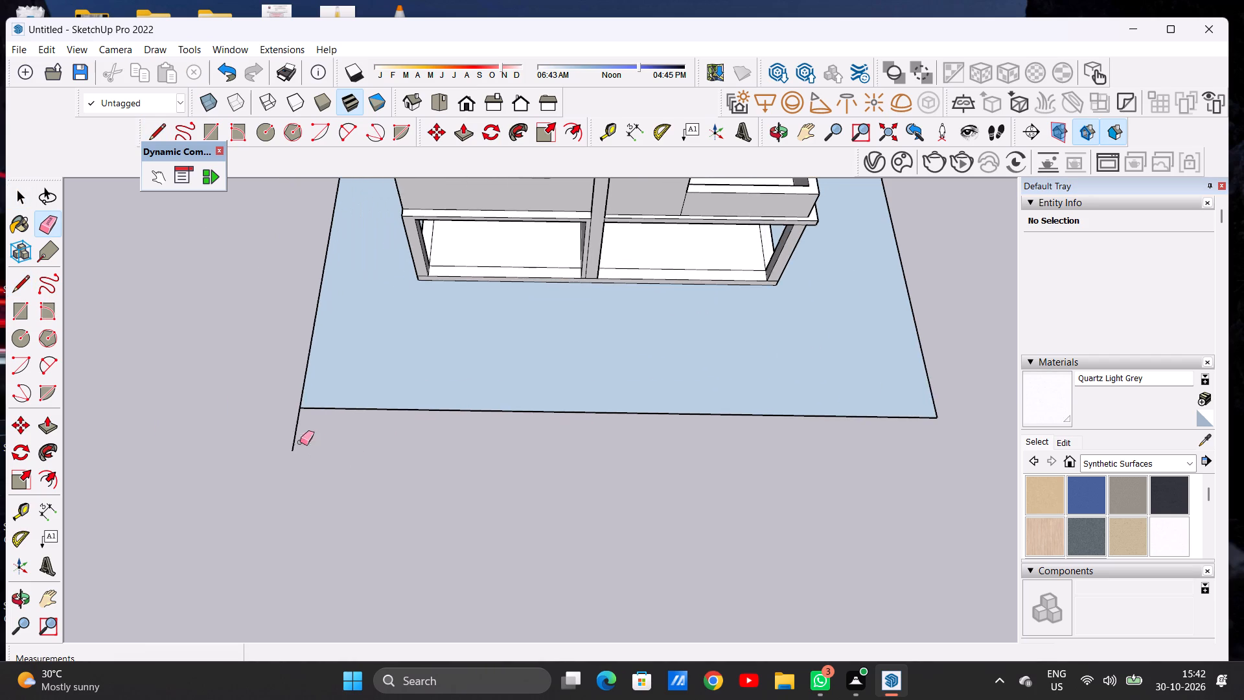
pyautogui.moveTo(292, 435); pyautogui.dragTo(310, 446)
pyautogui.press('space')
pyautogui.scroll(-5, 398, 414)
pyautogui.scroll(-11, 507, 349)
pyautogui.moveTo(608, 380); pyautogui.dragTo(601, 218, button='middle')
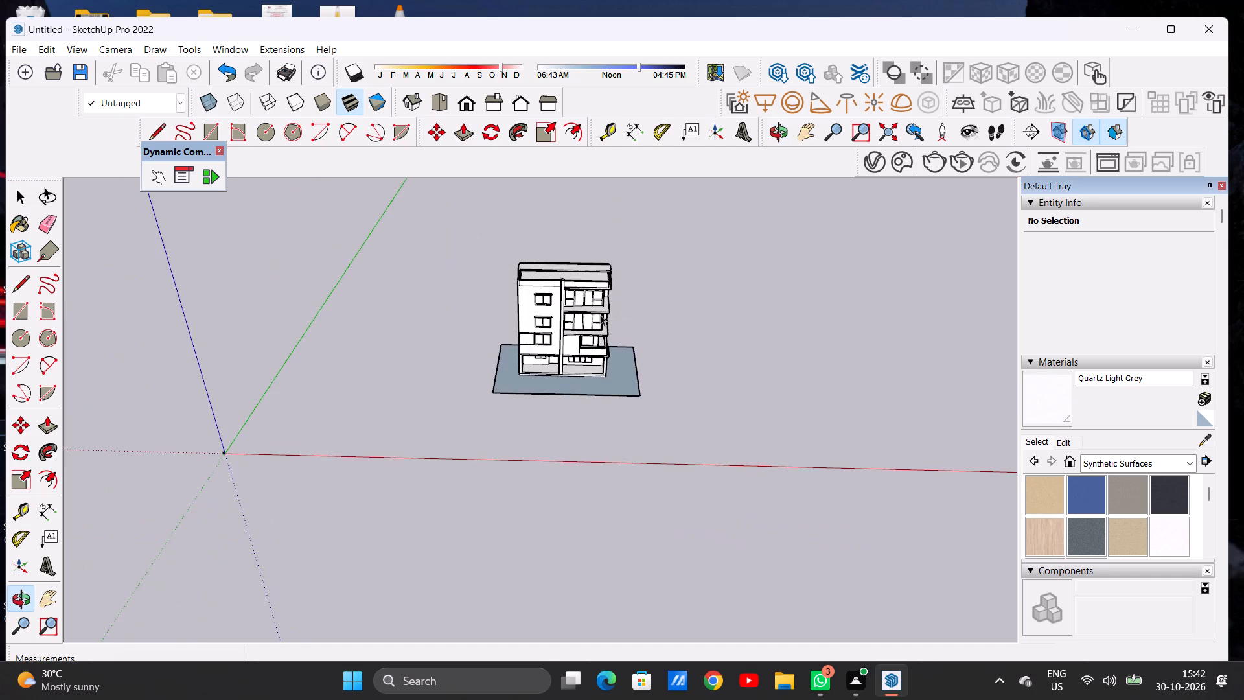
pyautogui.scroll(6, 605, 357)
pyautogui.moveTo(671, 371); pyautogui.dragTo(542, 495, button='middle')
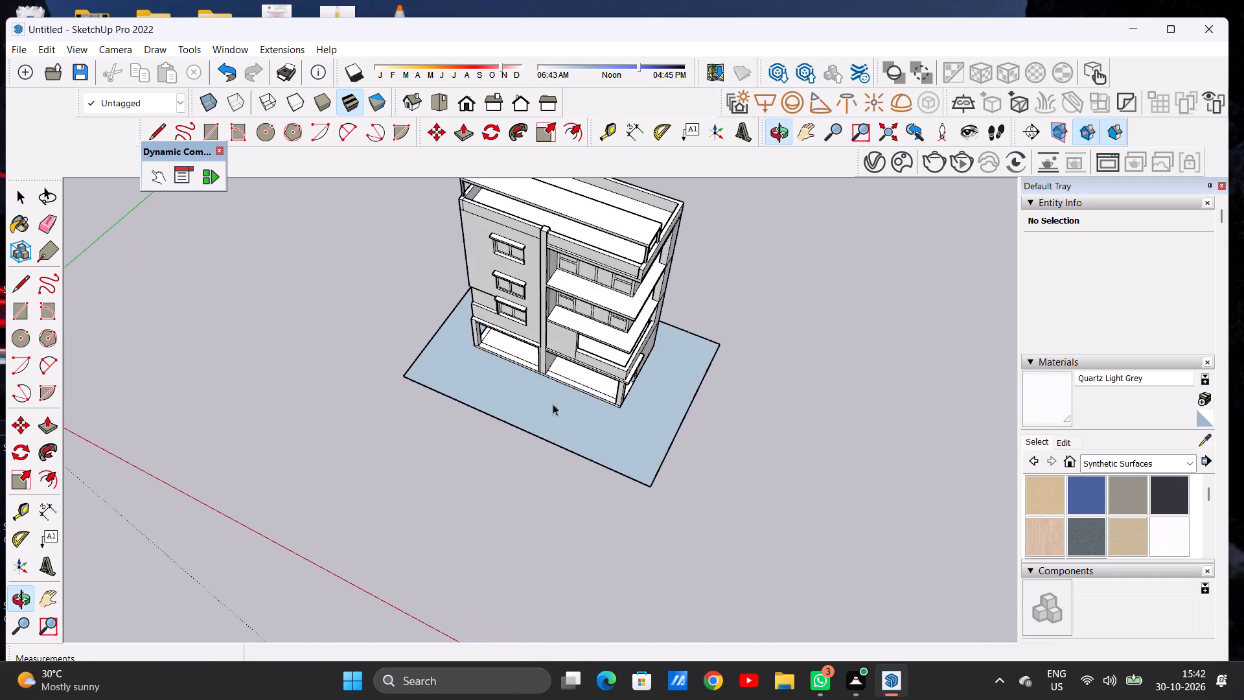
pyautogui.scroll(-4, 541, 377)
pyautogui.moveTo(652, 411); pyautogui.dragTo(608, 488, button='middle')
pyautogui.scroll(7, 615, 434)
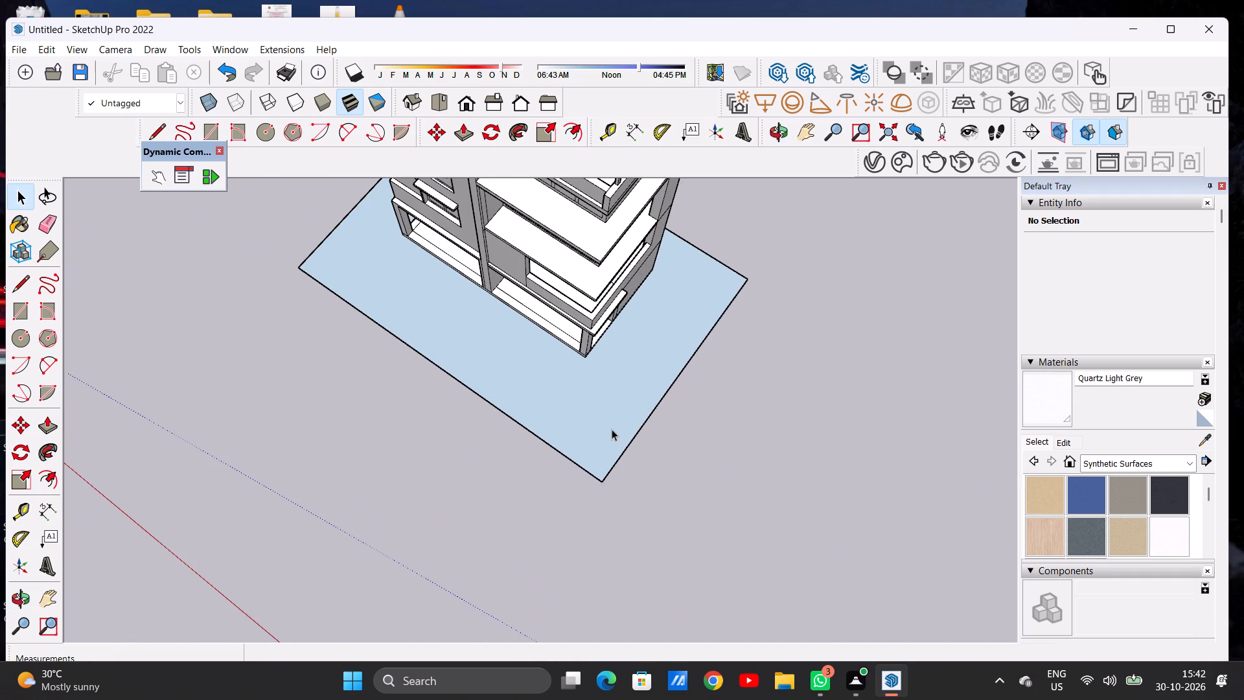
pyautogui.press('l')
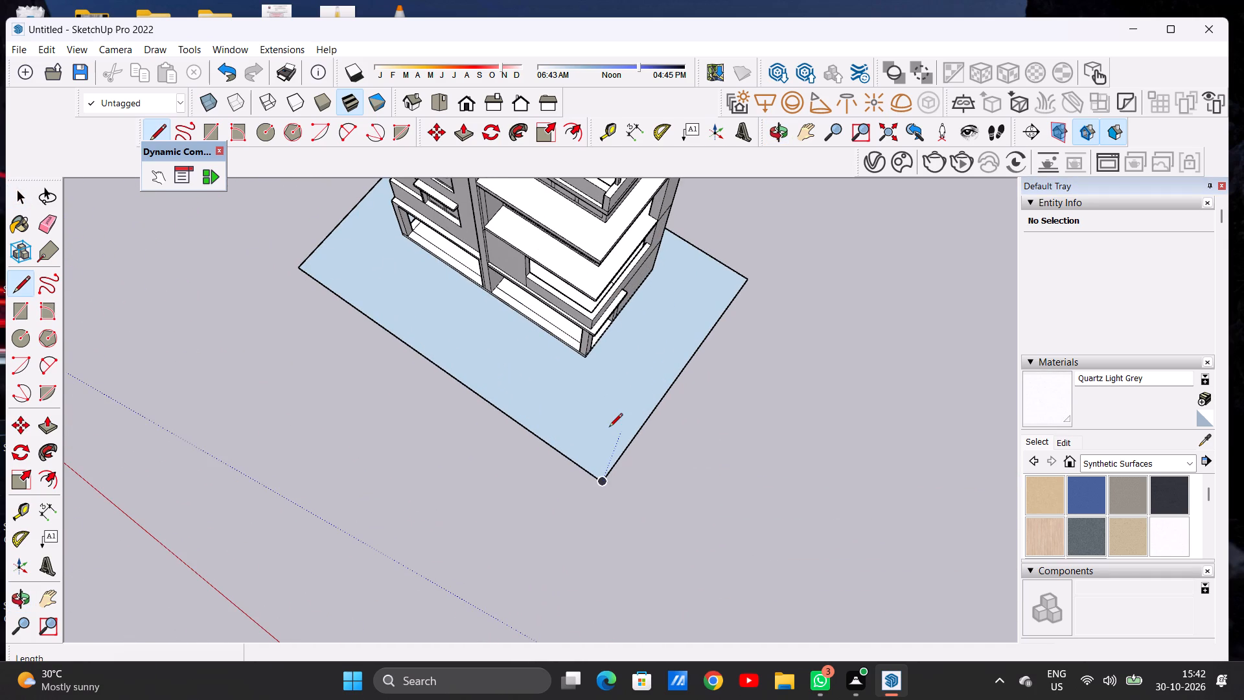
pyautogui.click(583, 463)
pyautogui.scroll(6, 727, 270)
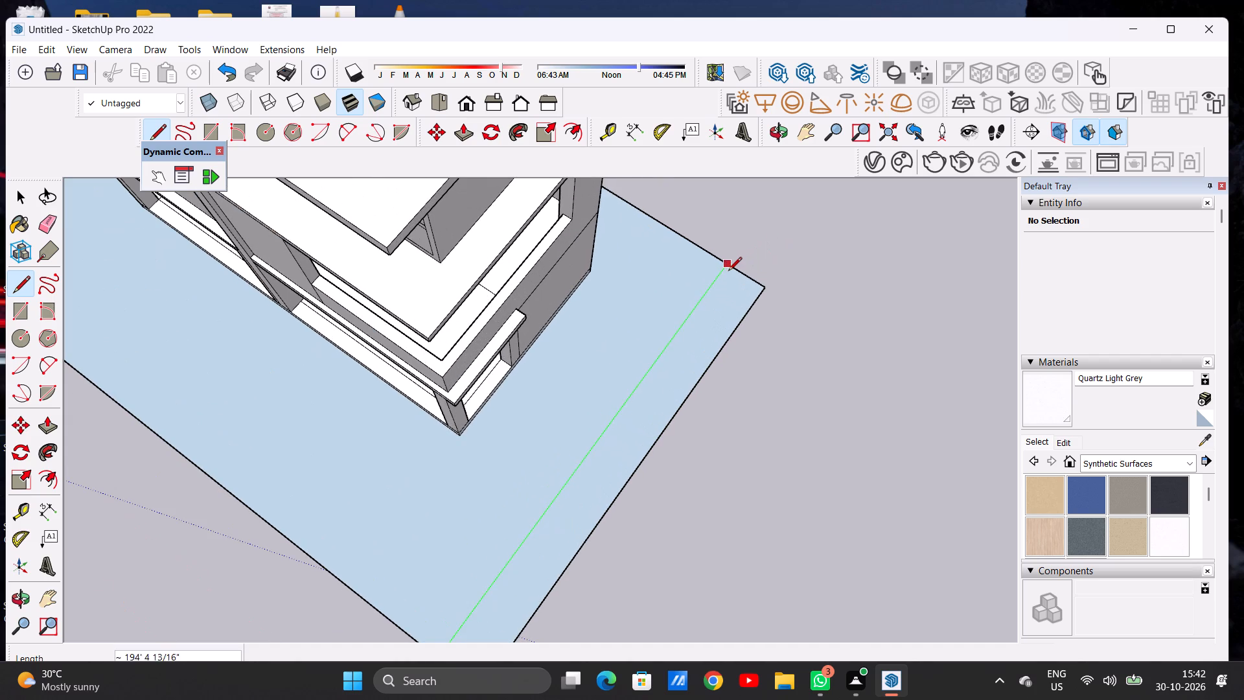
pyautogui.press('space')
# Draw a line about 194' 5" long from the rear to the front edge, just inside the ground's balcony-side edge.
pyautogui.write('L')
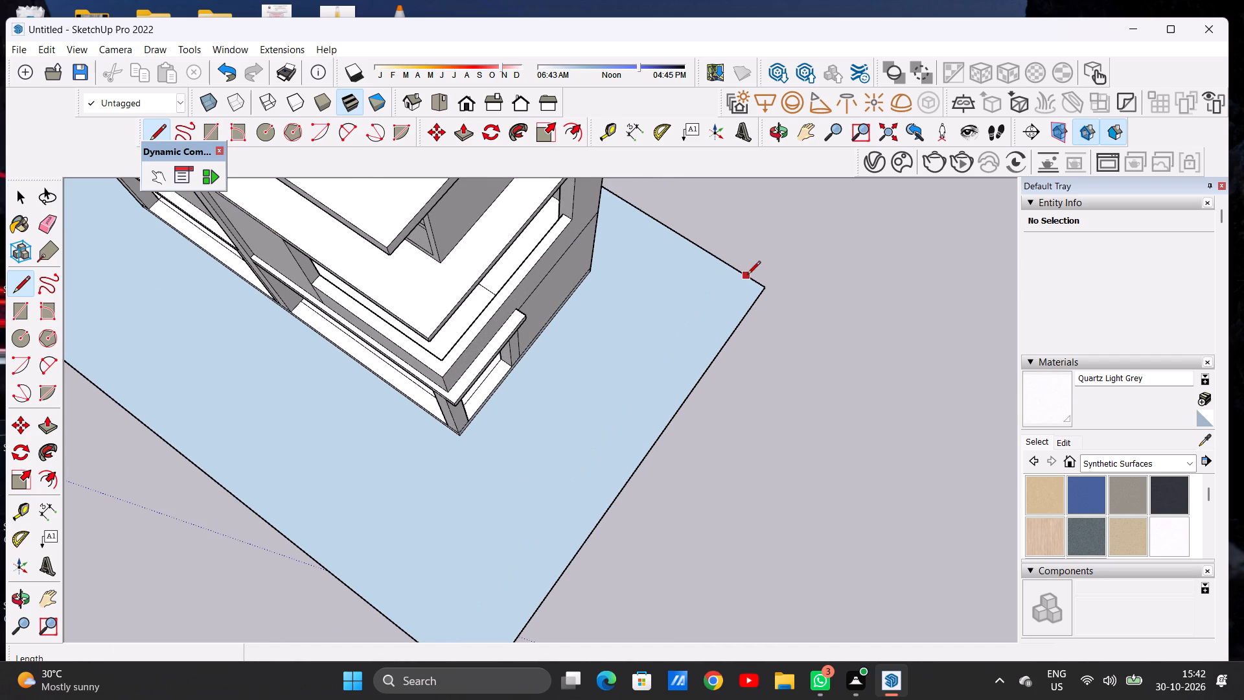
pyautogui.click(744, 275)
pyautogui.scroll(-12, 734, 294)
pyautogui.scroll(3, 658, 379)
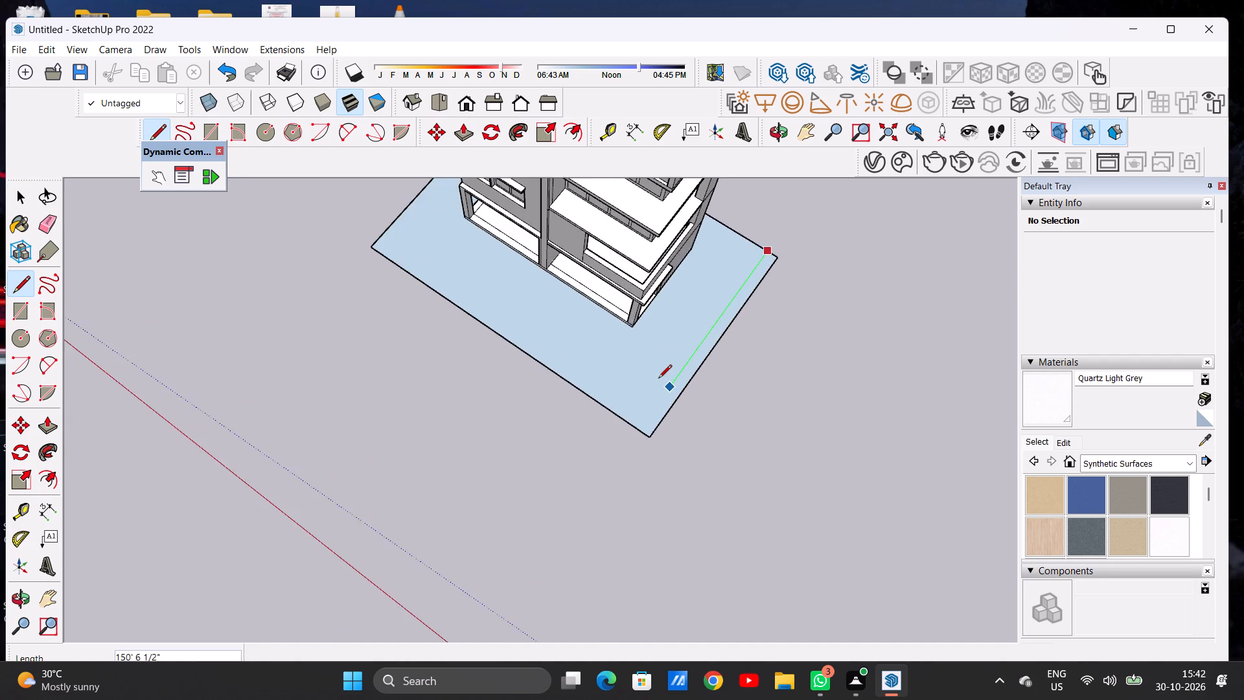
pyautogui.scroll(6, 658, 379)
pyautogui.click(619, 472)
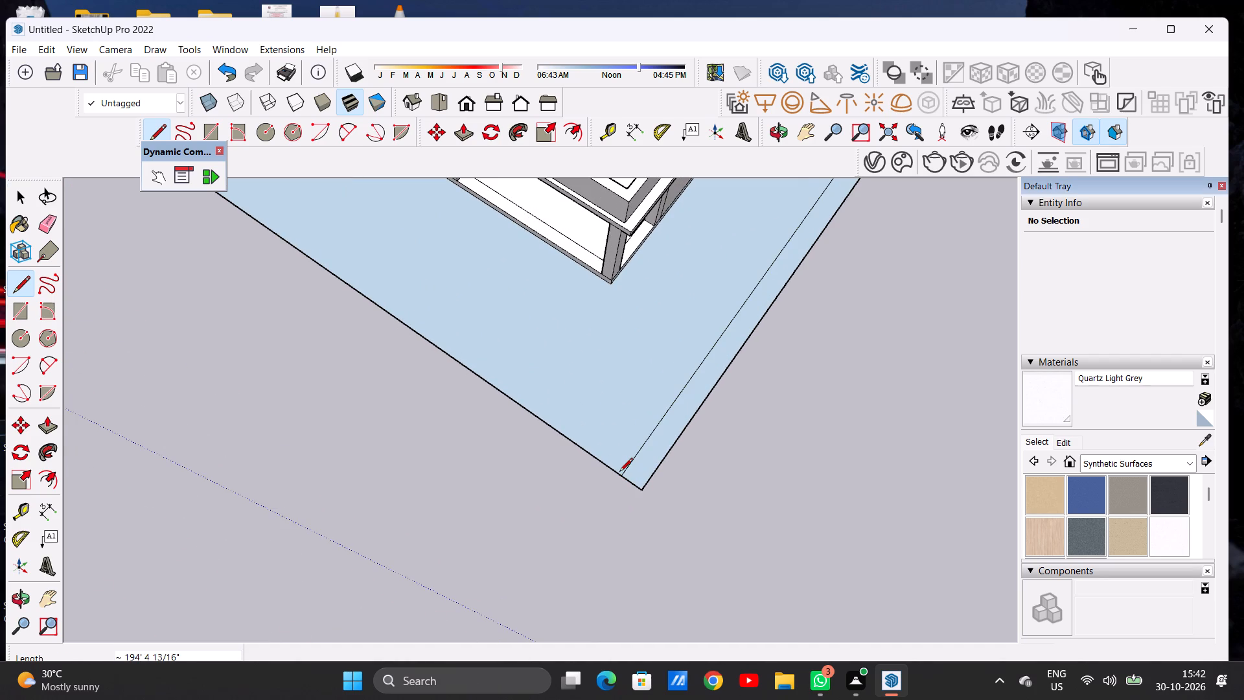
# Erase the outer side edge and the leftover front and rear segments to trim the narrow strip off the ground's balcony side.
pyautogui.press('space')
pyautogui.press('e')
pyautogui.moveTo(652, 474); pyautogui.dragTo(634, 489)
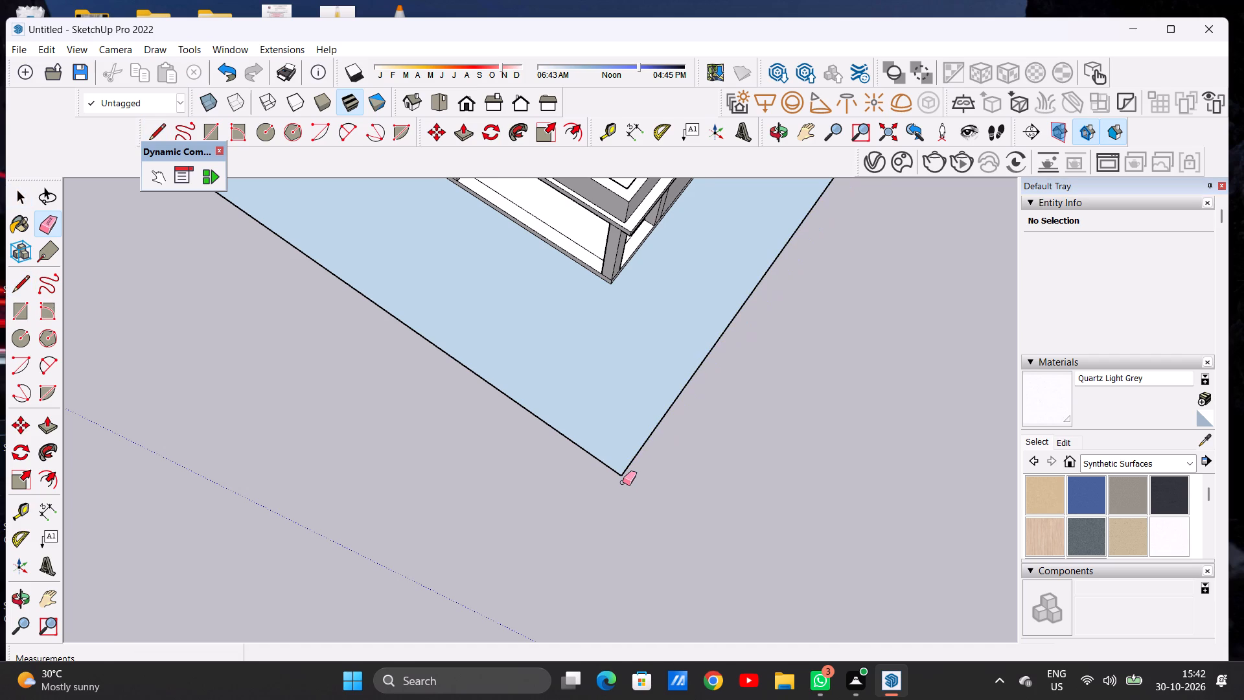
pyautogui.scroll(-3, 630, 496)
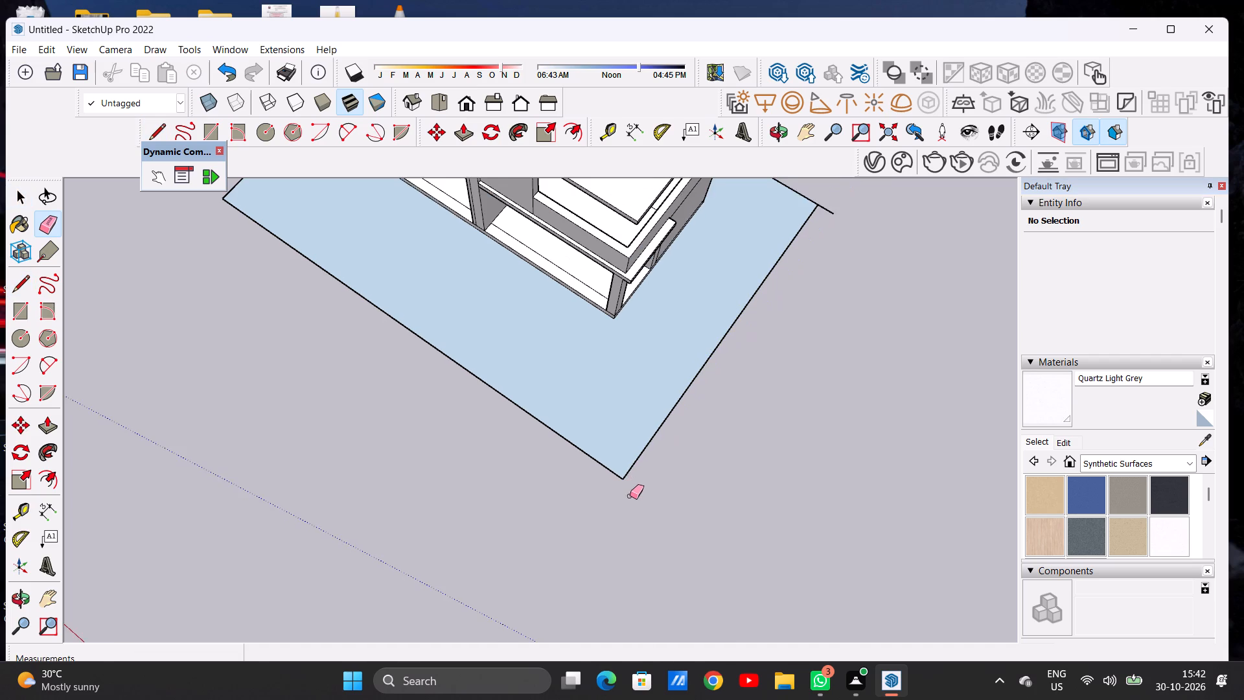
pyautogui.scroll(-12, 630, 496)
pyautogui.moveTo(784, 416); pyautogui.dragTo(732, 404, button='middle')
pyautogui.scroll(8, 741, 398)
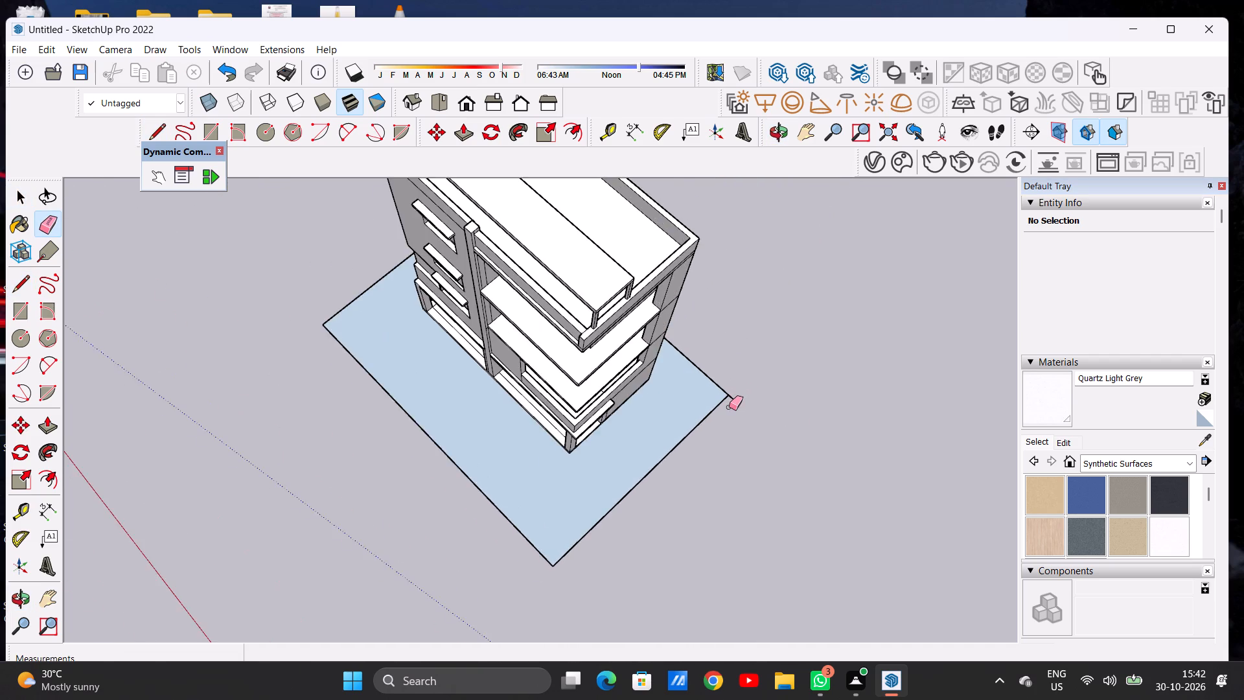
pyautogui.scroll(1, 729, 407)
pyautogui.scroll(-1, 729, 407)
pyautogui.scroll(10, 729, 407)
pyautogui.moveTo(743, 391); pyautogui.dragTo(736, 404)
pyautogui.press('space')
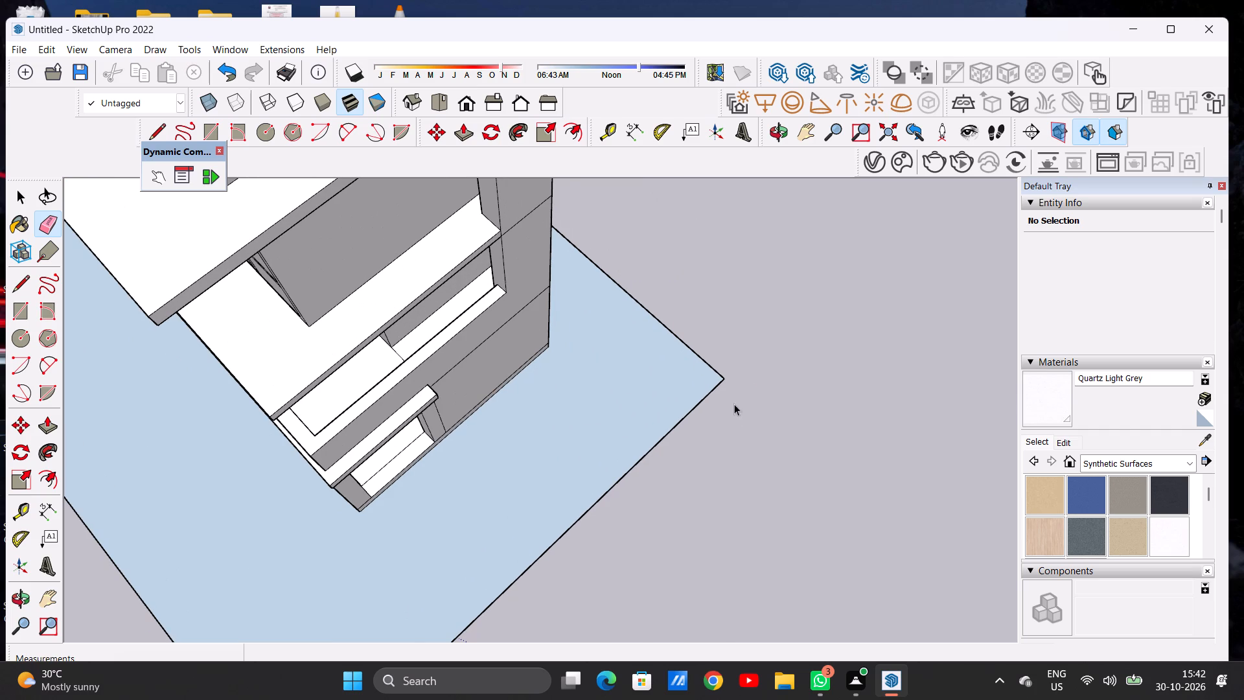
# Offset the trimmed ground's outline inward by about 9' 1" to form a border around the building.
pyautogui.scroll(-15, 725, 422)
pyautogui.scroll(1, 702, 431)
pyautogui.scroll(-5, 687, 421)
pyautogui.scroll(1, 678, 433)
pyautogui.scroll(-1, 657, 440)
pyautogui.moveTo(625, 448); pyautogui.dragTo(834, 321, button='middle')
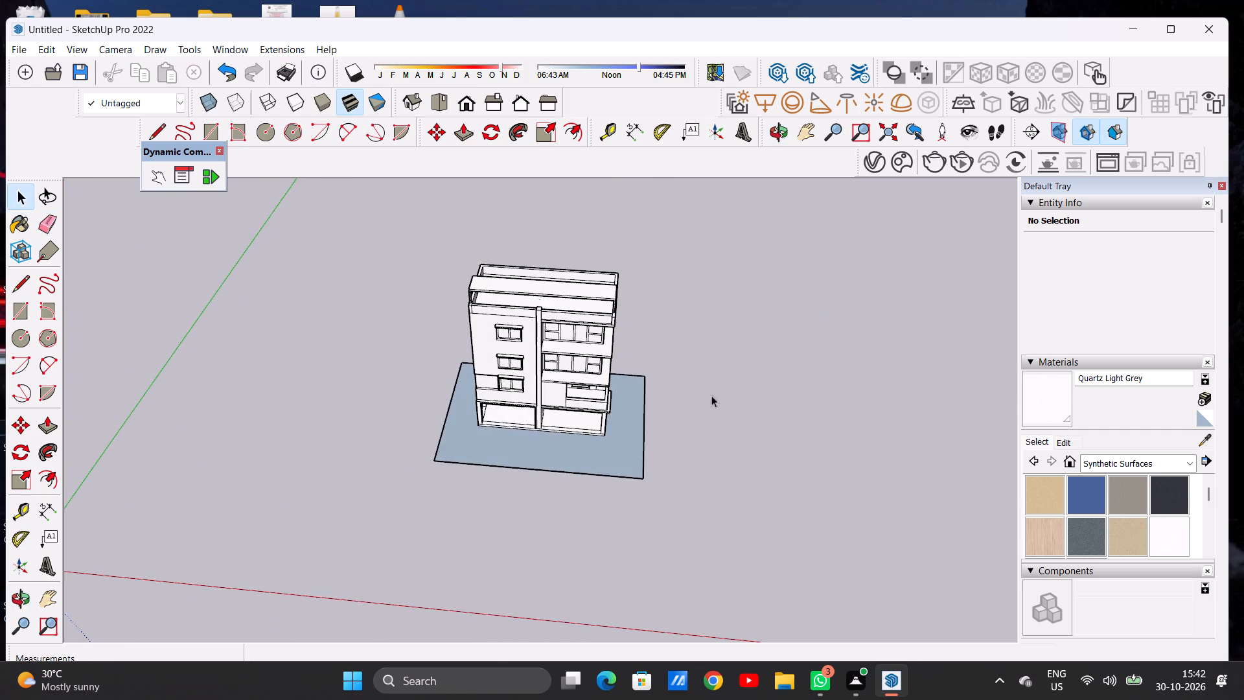
pyautogui.moveTo(625, 460); pyautogui.dragTo(654, 493, button='middle')
pyautogui.scroll(4, 614, 440)
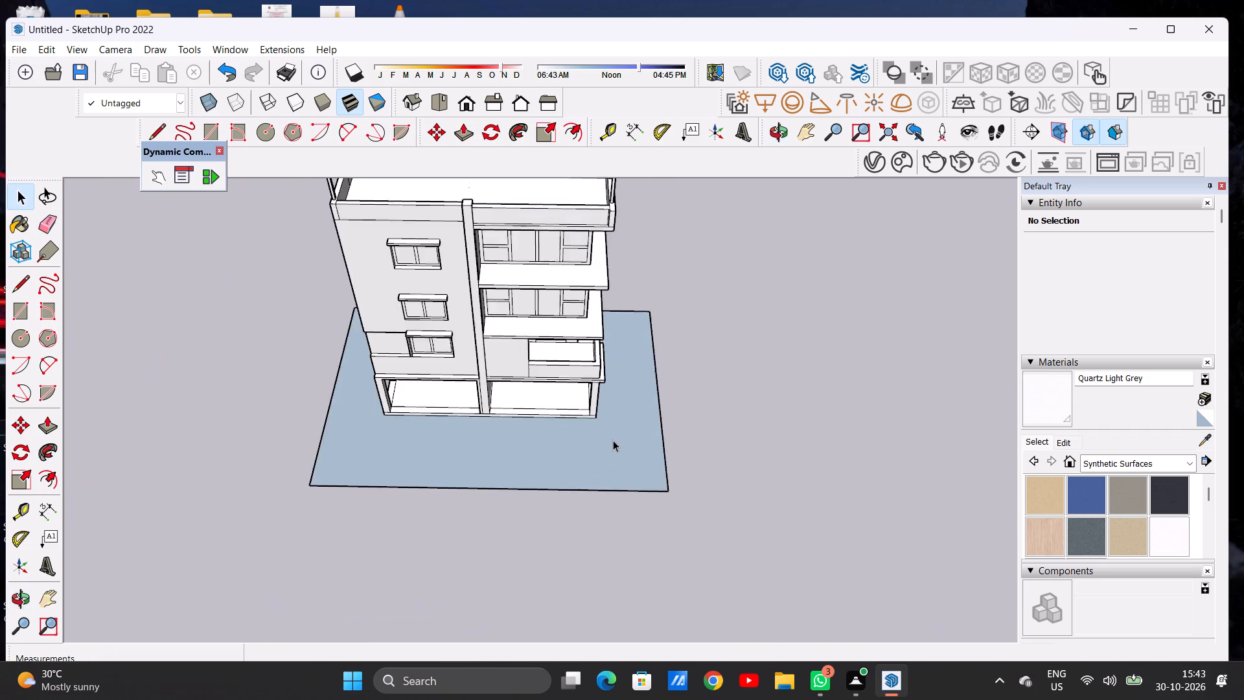
pyautogui.scroll(4, 613, 440)
pyautogui.write('OF')
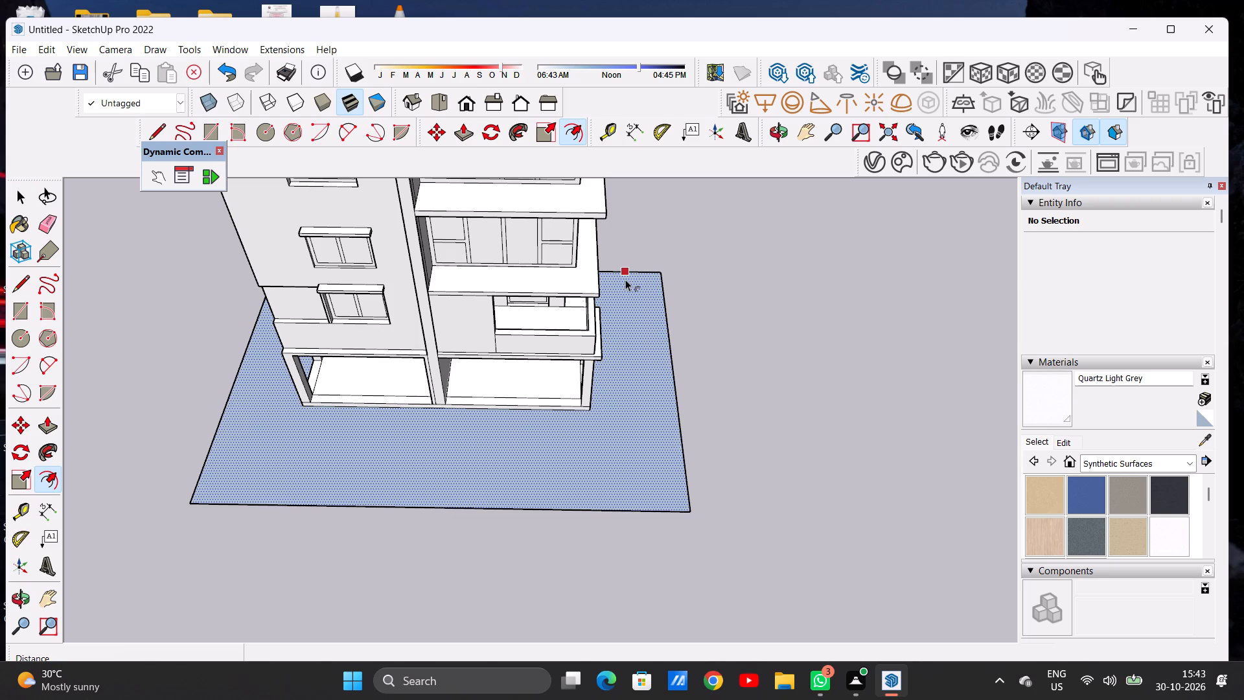
pyautogui.click(625, 279)
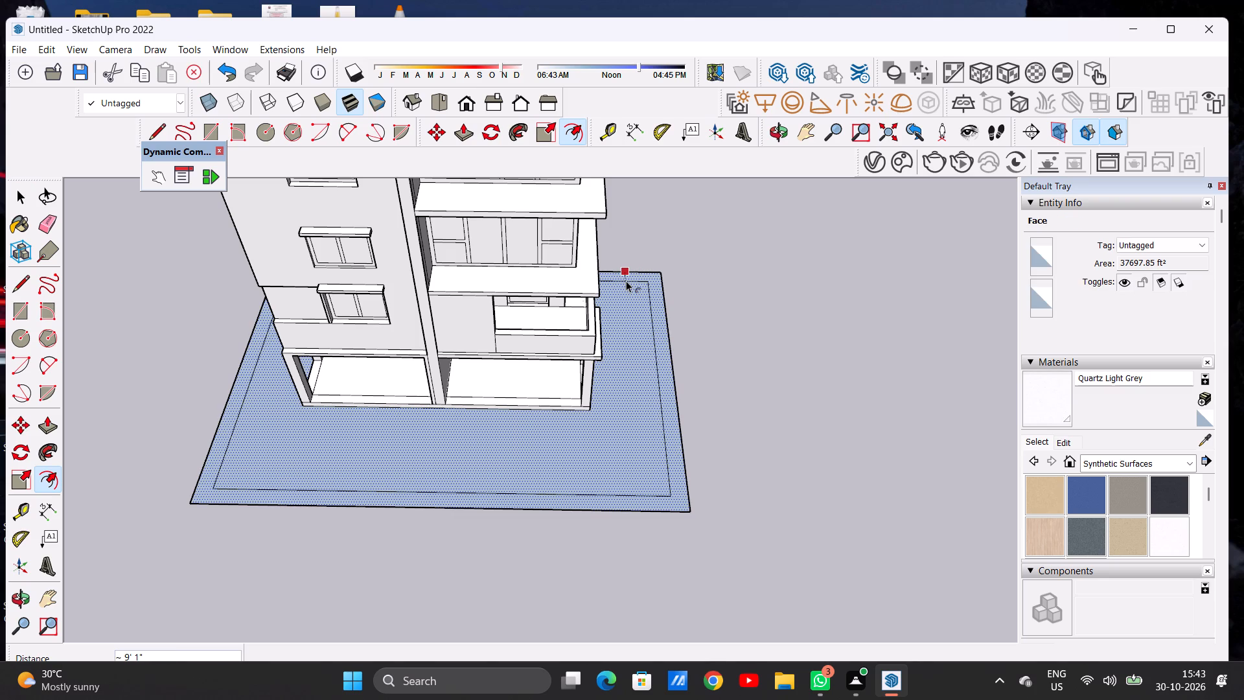
pyautogui.click(626, 281)
pyautogui.press('space')
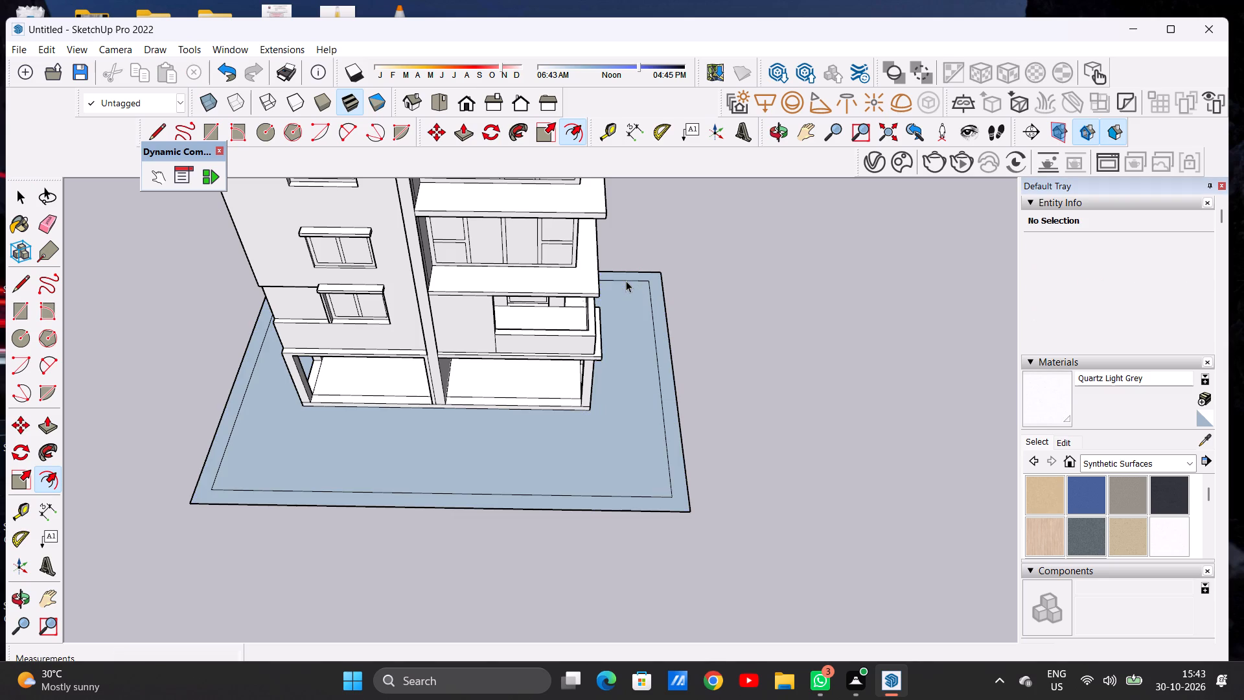
# Paint the ground's inner area and its outer border with Quartz Light Grey.
pyautogui.scroll(-6, 665, 338)
pyautogui.moveTo(653, 422); pyautogui.dragTo(671, 299, button='middle')
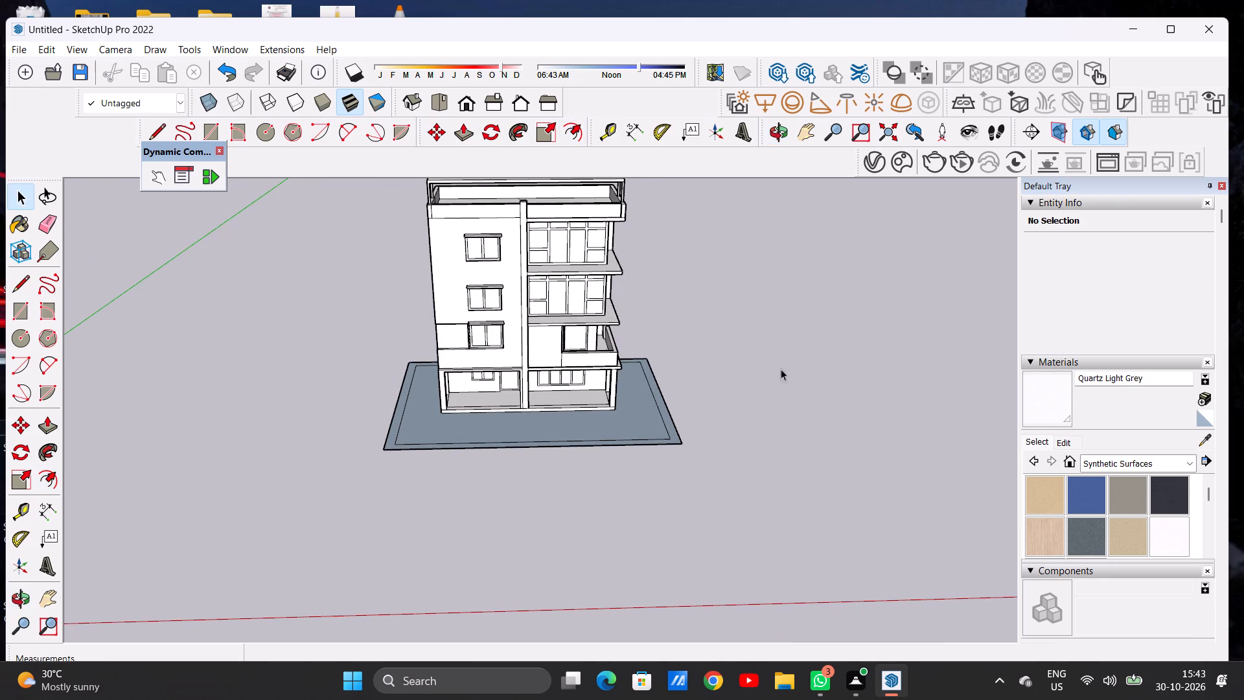
pyautogui.click(1048, 402)
pyautogui.scroll(9, 622, 452)
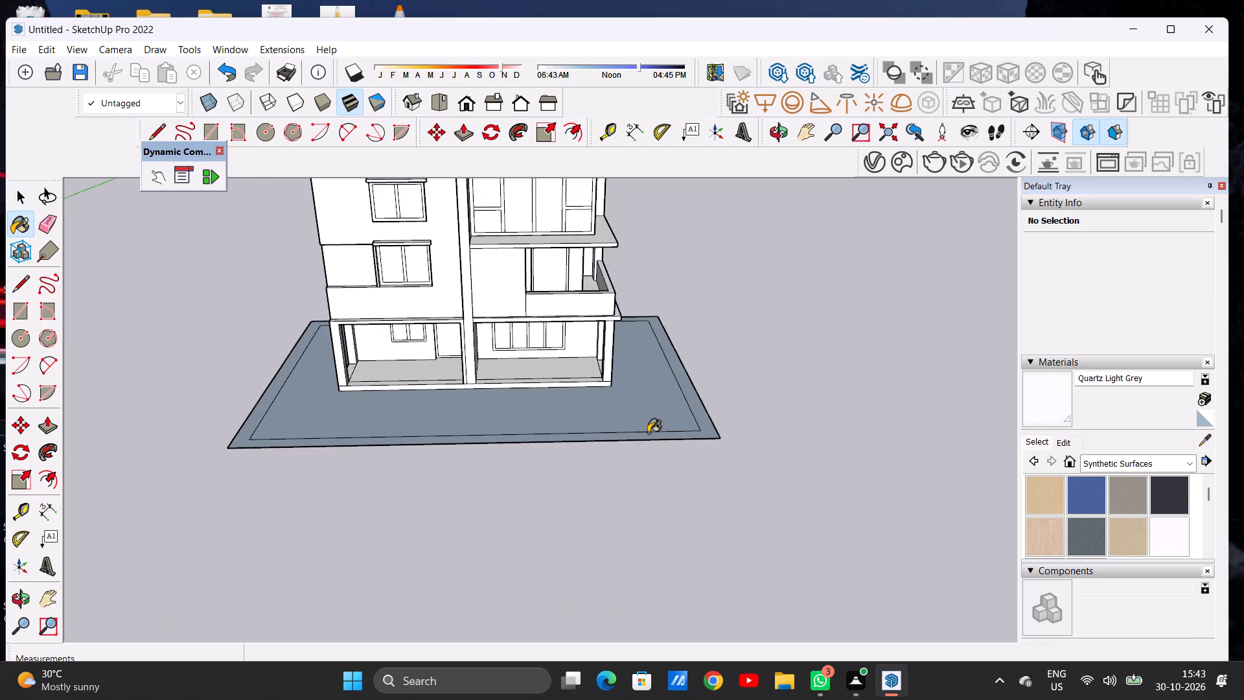
pyautogui.scroll(4, 648, 433)
pyautogui.click(672, 390)
pyautogui.click(754, 403)
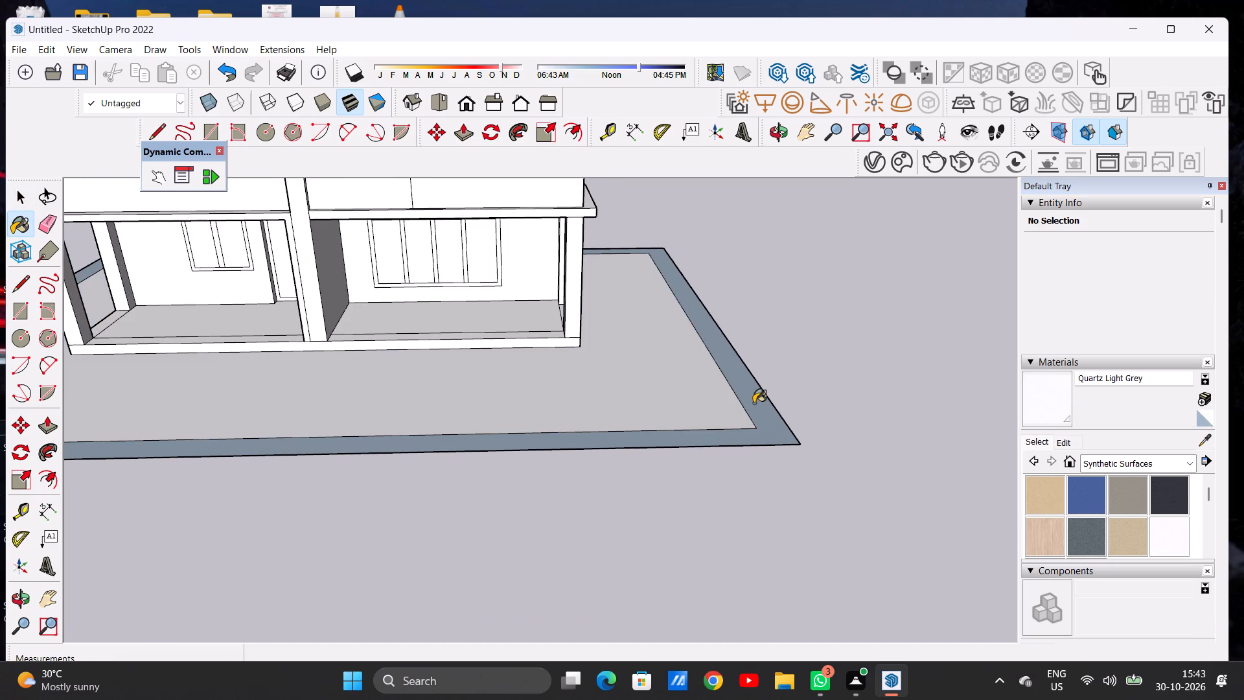
pyautogui.press('space')
# Examine the painted ground and its border around the building from the front.
pyautogui.scroll(-3, 687, 387)
pyautogui.scroll(1, 687, 388)
pyautogui.scroll(-16, 687, 388)
pyautogui.moveTo(501, 380); pyautogui.dragTo(498, 432, button='middle')
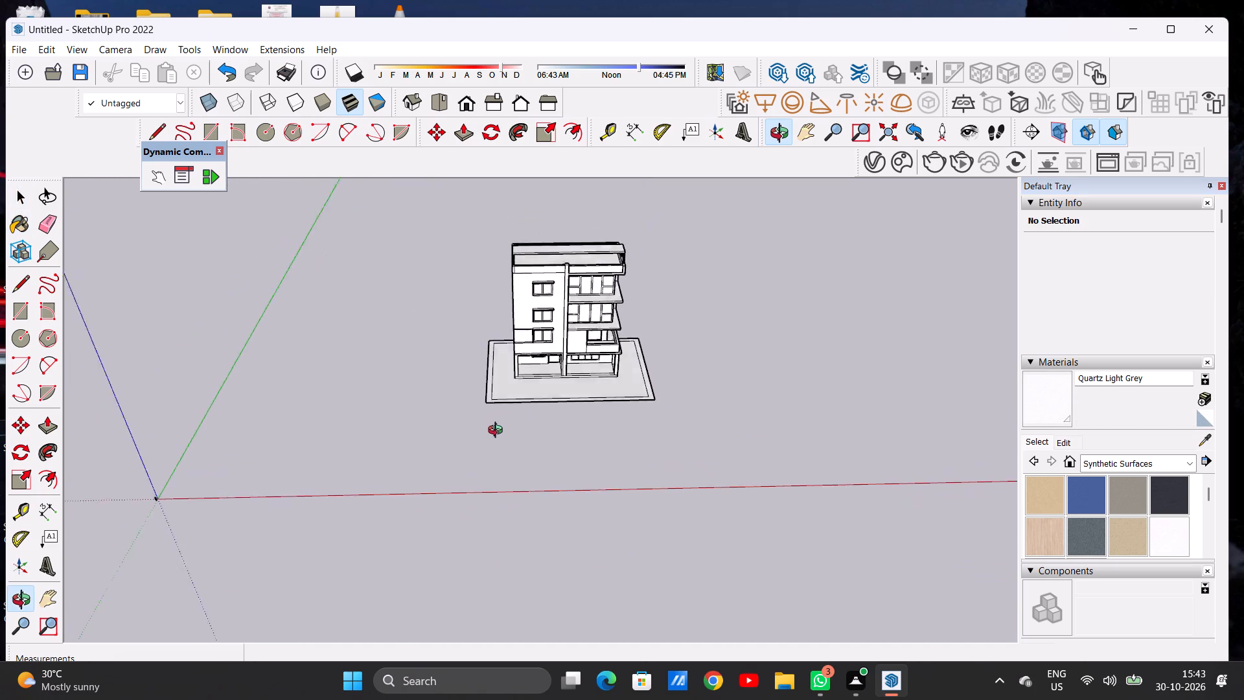
pyautogui.moveTo(498, 432); pyautogui.dragTo(498, 453, button='middle')
pyautogui.scroll(2, 552, 387)
pyautogui.scroll(-1, 552, 387)
pyautogui.scroll(5, 552, 387)
pyautogui.scroll(-1, 552, 387)
pyautogui.scroll(4, 552, 387)
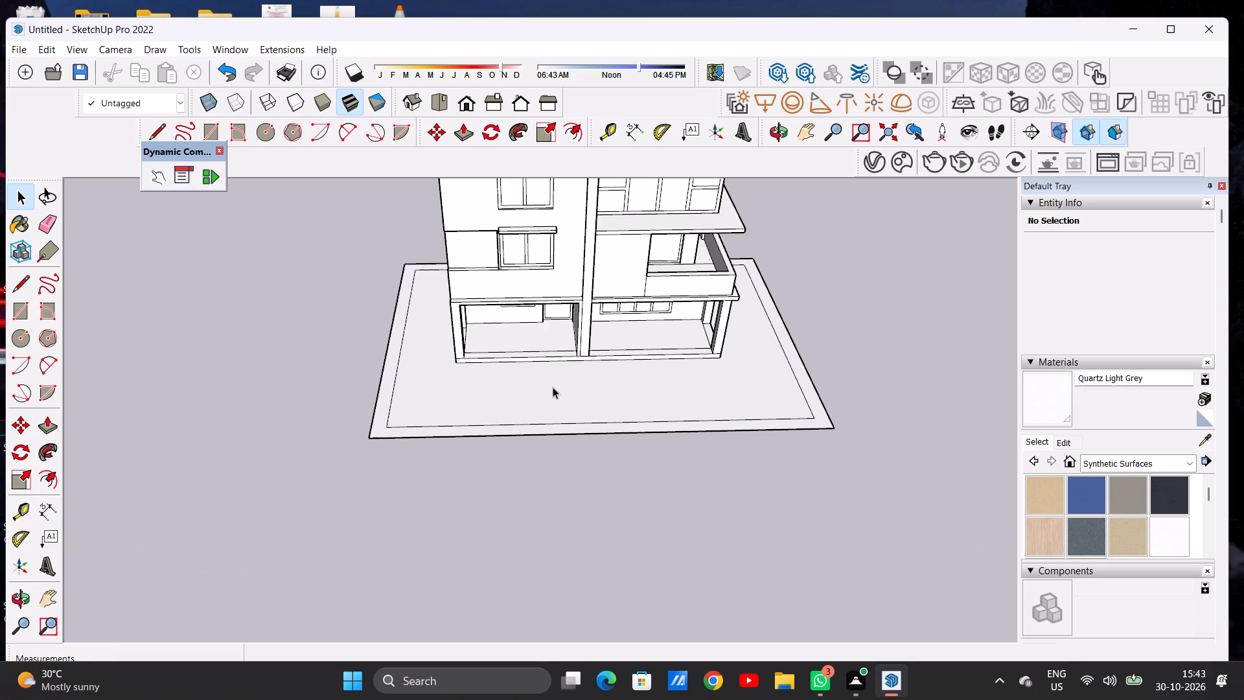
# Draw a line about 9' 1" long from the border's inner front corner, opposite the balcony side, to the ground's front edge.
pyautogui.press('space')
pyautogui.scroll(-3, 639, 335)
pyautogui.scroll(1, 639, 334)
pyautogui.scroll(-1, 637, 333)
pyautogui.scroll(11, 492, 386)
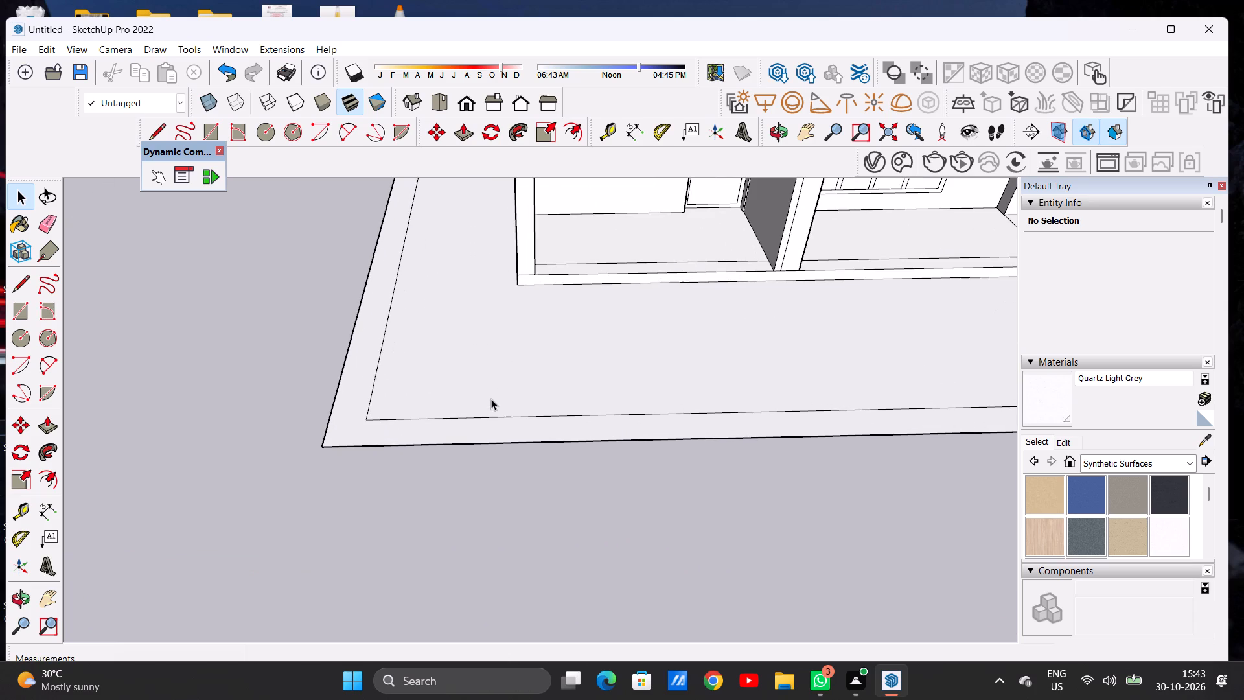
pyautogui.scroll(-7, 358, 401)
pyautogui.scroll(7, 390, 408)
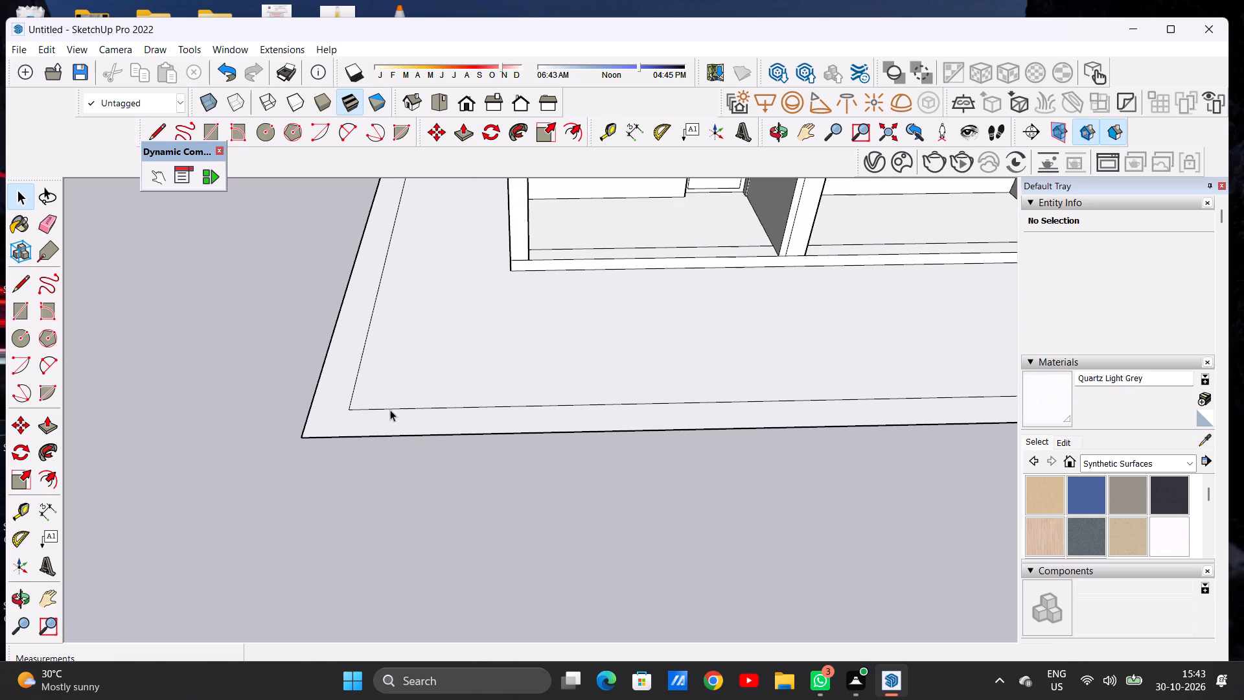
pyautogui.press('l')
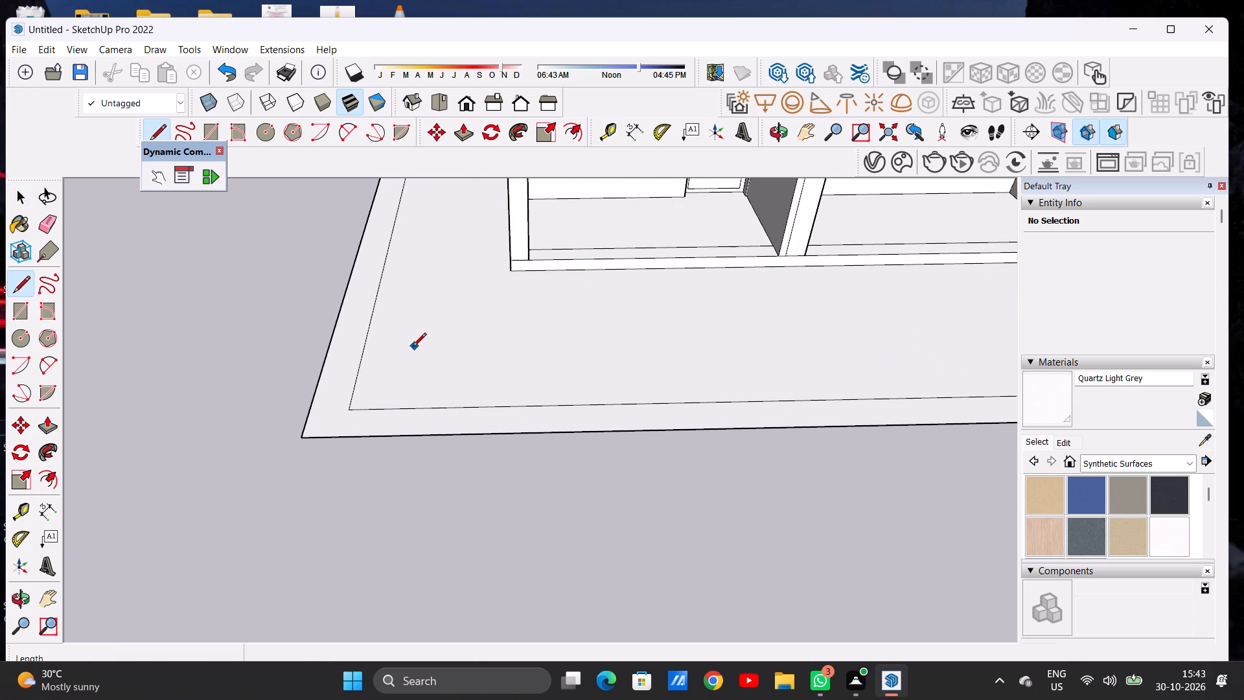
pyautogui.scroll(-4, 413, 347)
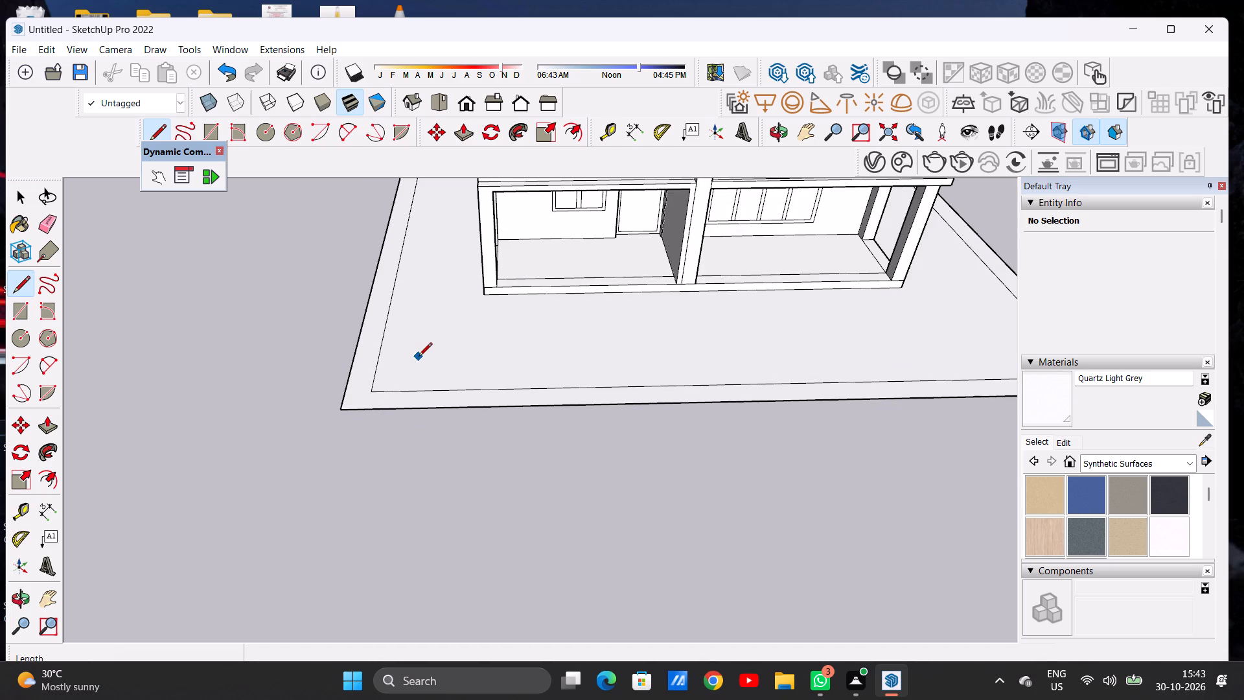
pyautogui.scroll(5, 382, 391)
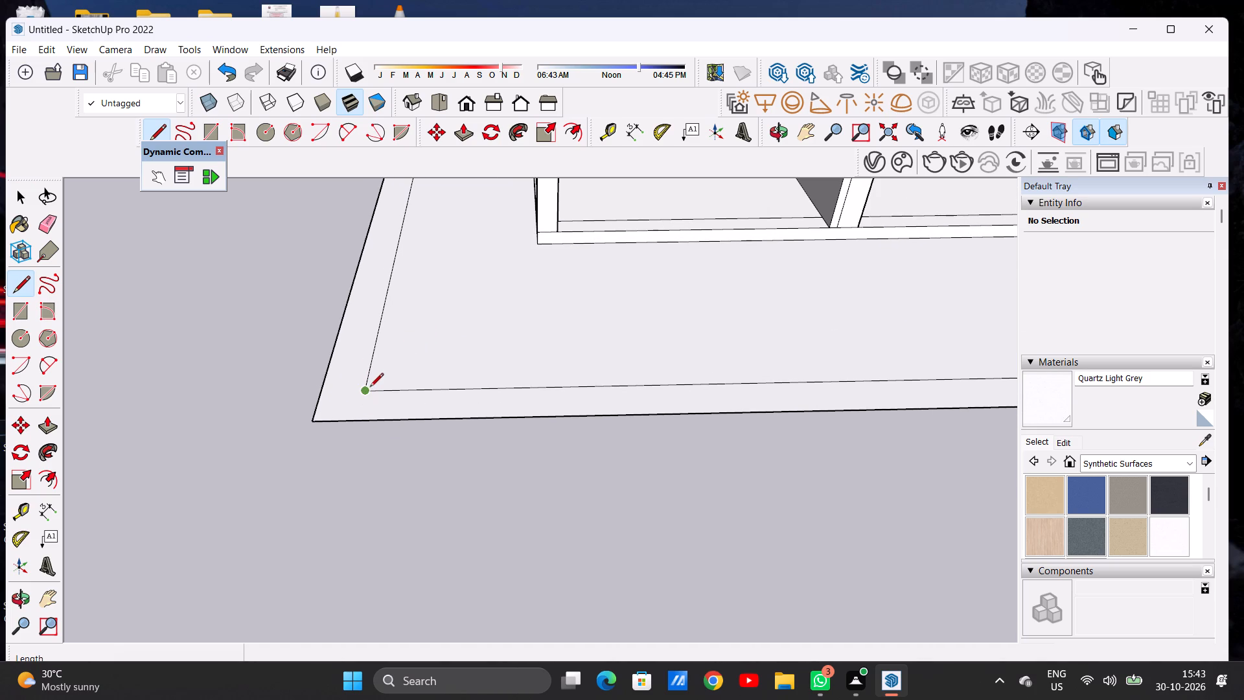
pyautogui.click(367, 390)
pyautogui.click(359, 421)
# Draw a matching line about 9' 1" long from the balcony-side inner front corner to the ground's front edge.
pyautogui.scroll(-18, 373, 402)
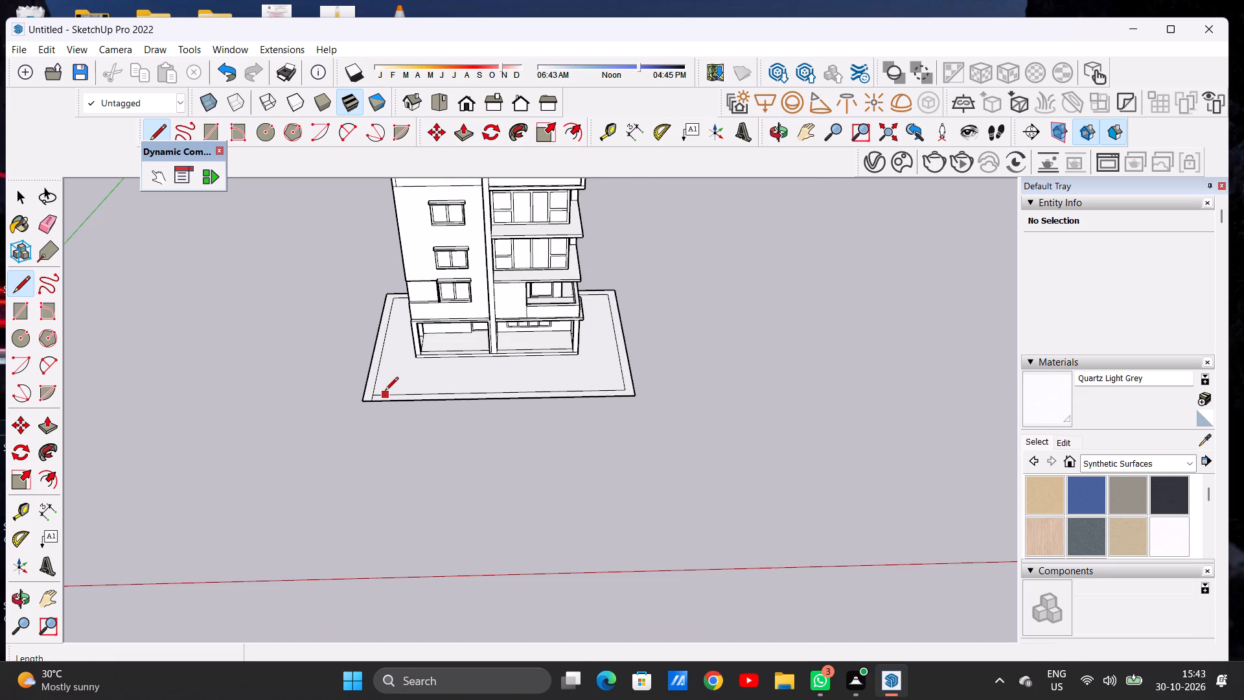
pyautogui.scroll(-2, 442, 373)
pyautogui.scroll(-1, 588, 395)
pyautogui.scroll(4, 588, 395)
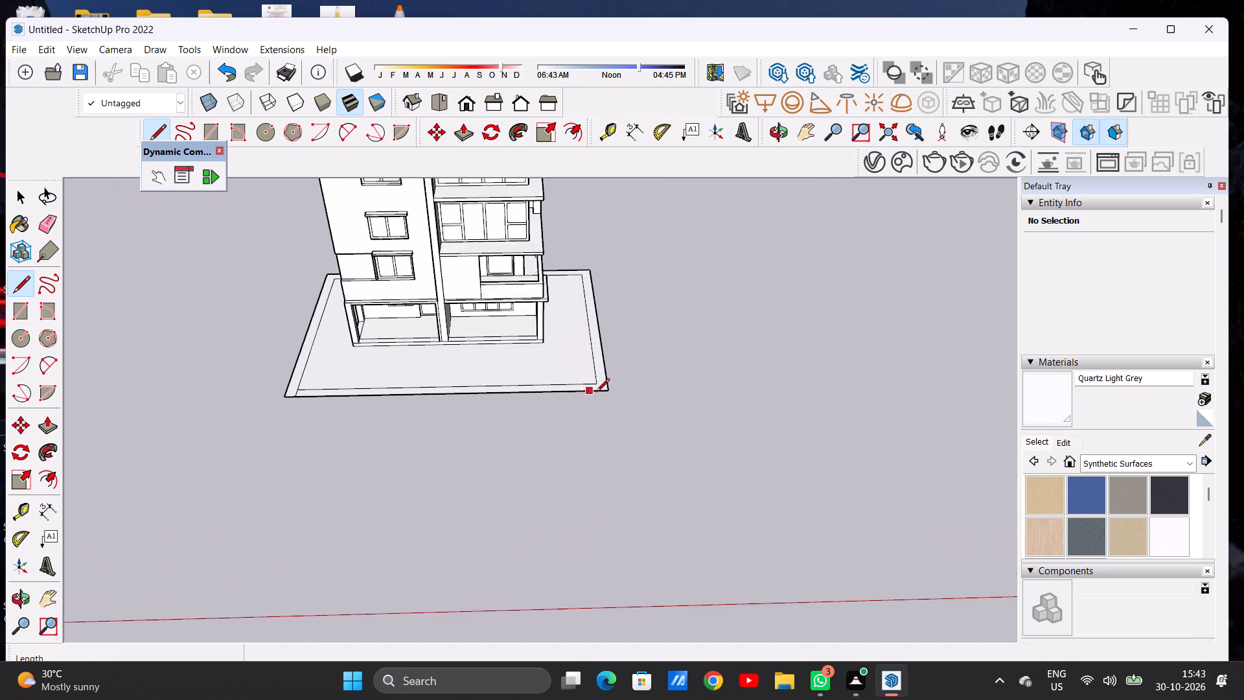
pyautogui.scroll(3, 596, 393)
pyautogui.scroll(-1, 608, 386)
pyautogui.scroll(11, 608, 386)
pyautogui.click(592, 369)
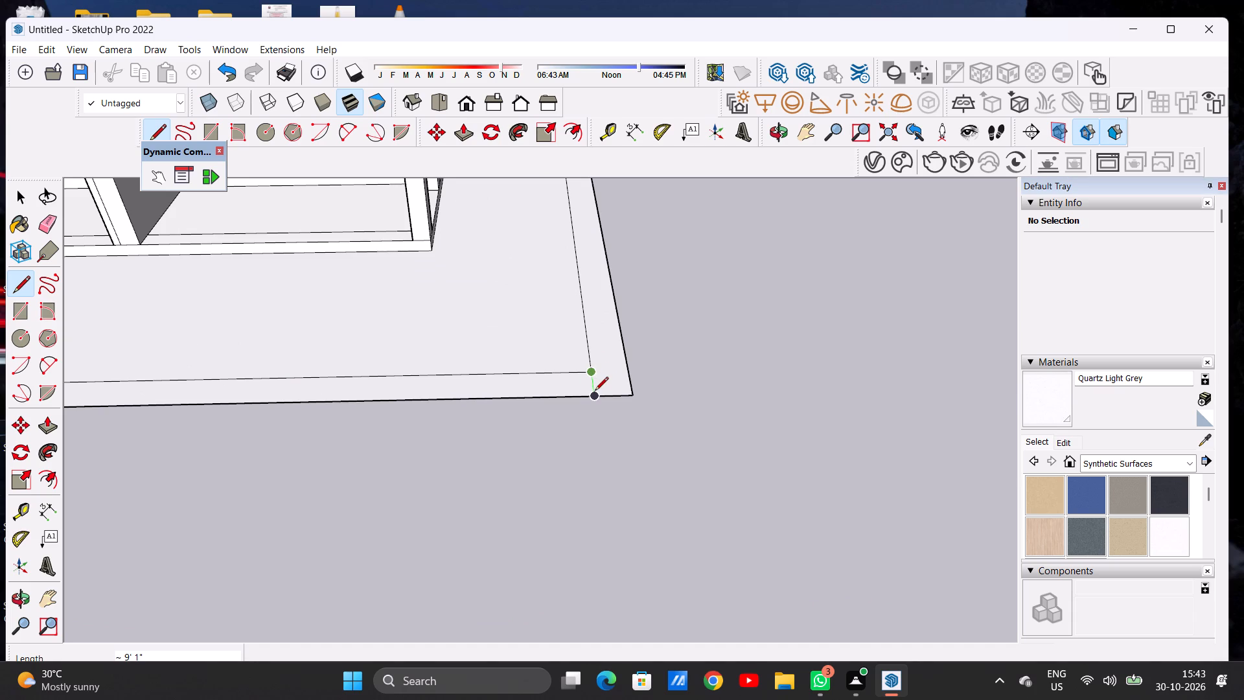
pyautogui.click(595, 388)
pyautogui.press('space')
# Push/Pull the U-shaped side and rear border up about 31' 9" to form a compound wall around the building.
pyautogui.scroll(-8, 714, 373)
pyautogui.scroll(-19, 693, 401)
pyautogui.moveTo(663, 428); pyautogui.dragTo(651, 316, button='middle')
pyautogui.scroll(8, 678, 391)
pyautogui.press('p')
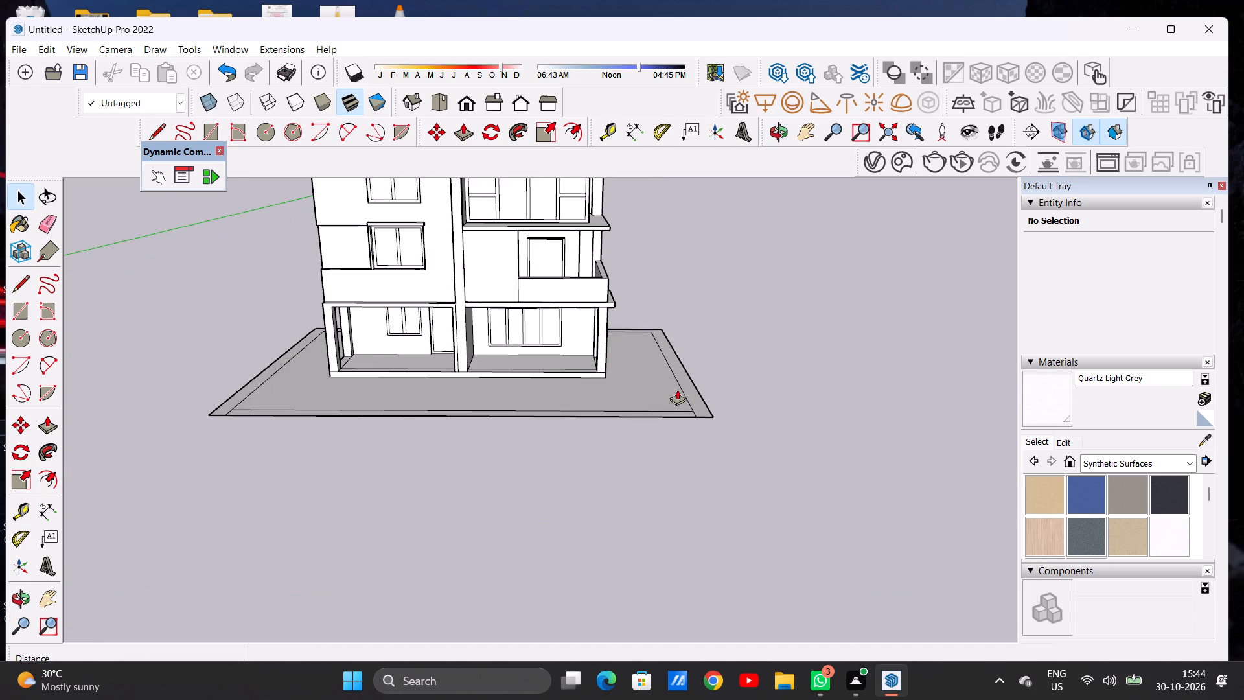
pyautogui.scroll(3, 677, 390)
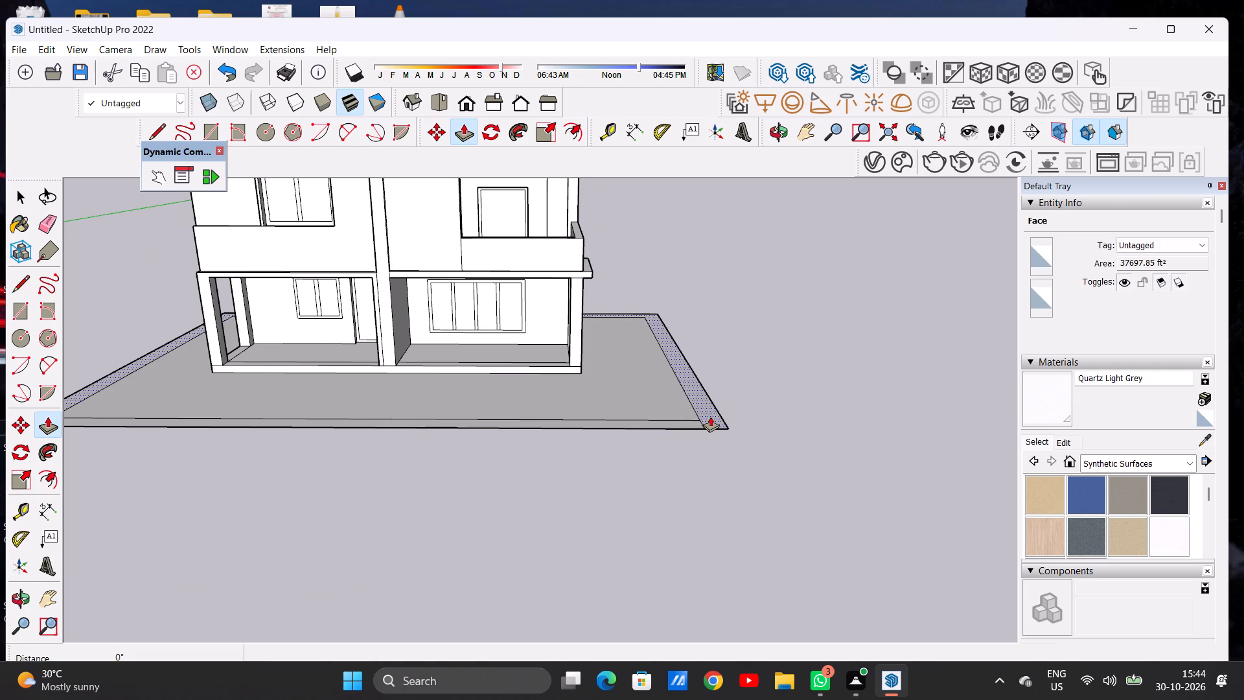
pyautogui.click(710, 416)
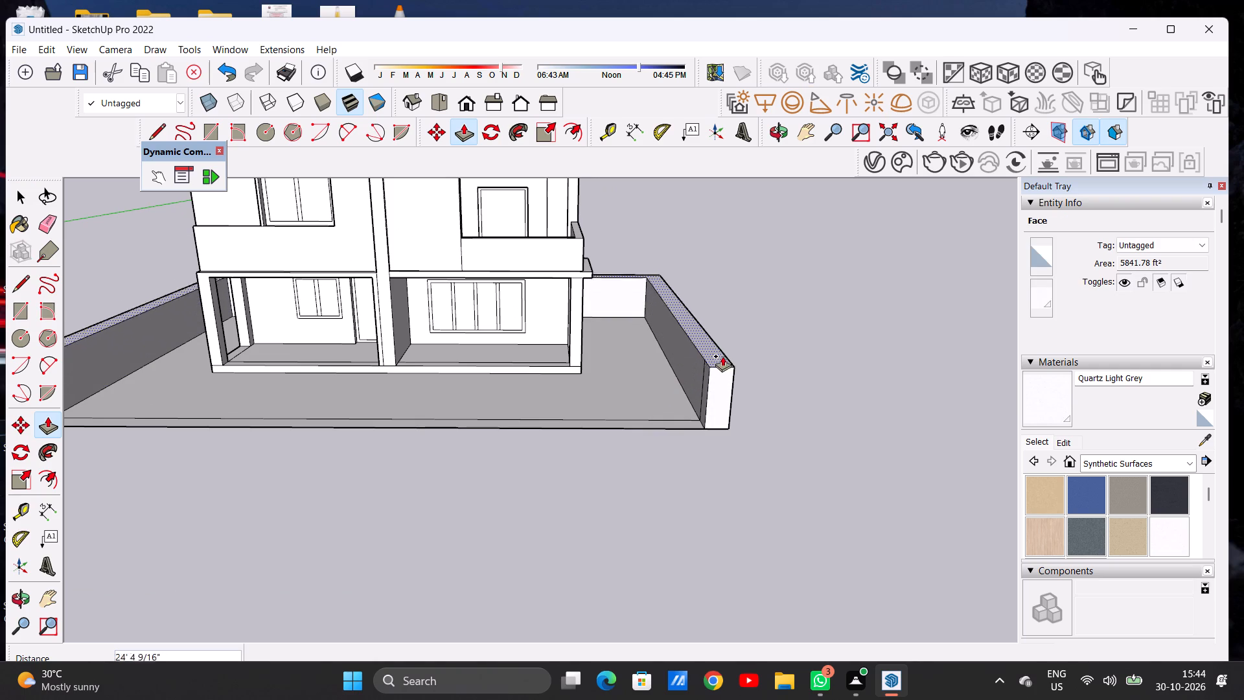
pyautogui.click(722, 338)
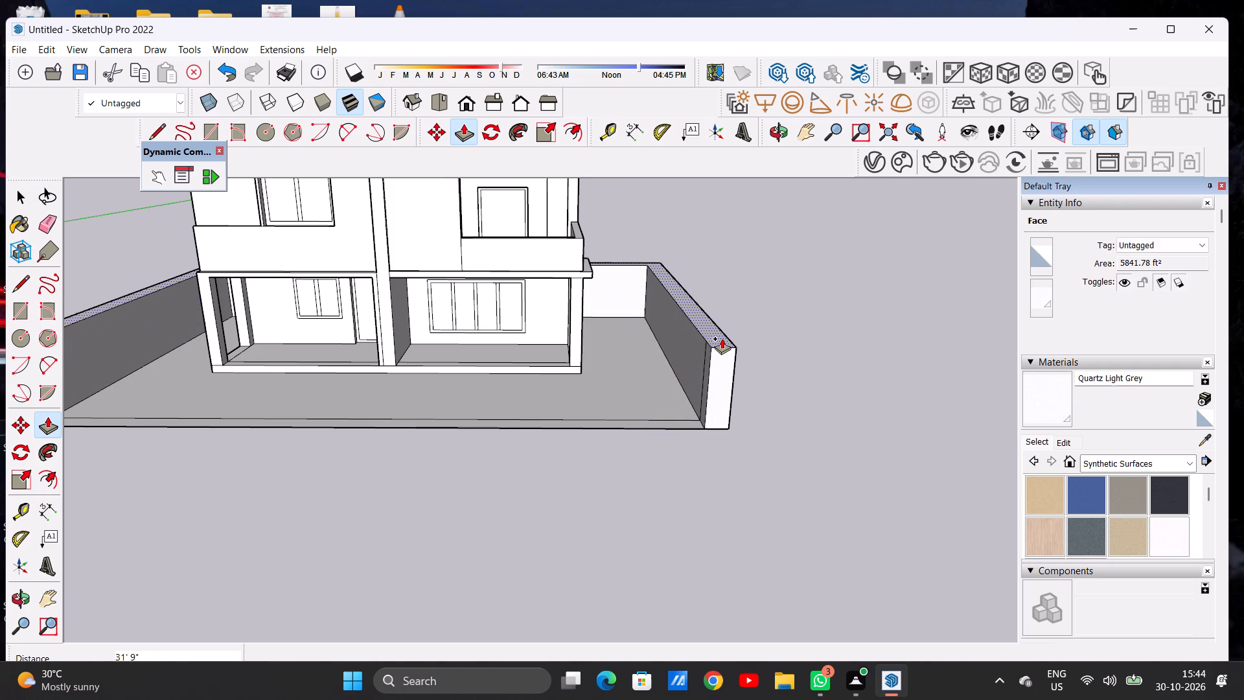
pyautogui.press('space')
# Examine the raised compound wall around the building from the front and from above.
pyautogui.scroll(-11, 761, 343)
pyautogui.moveTo(610, 353); pyautogui.dragTo(595, 453, button='middle')
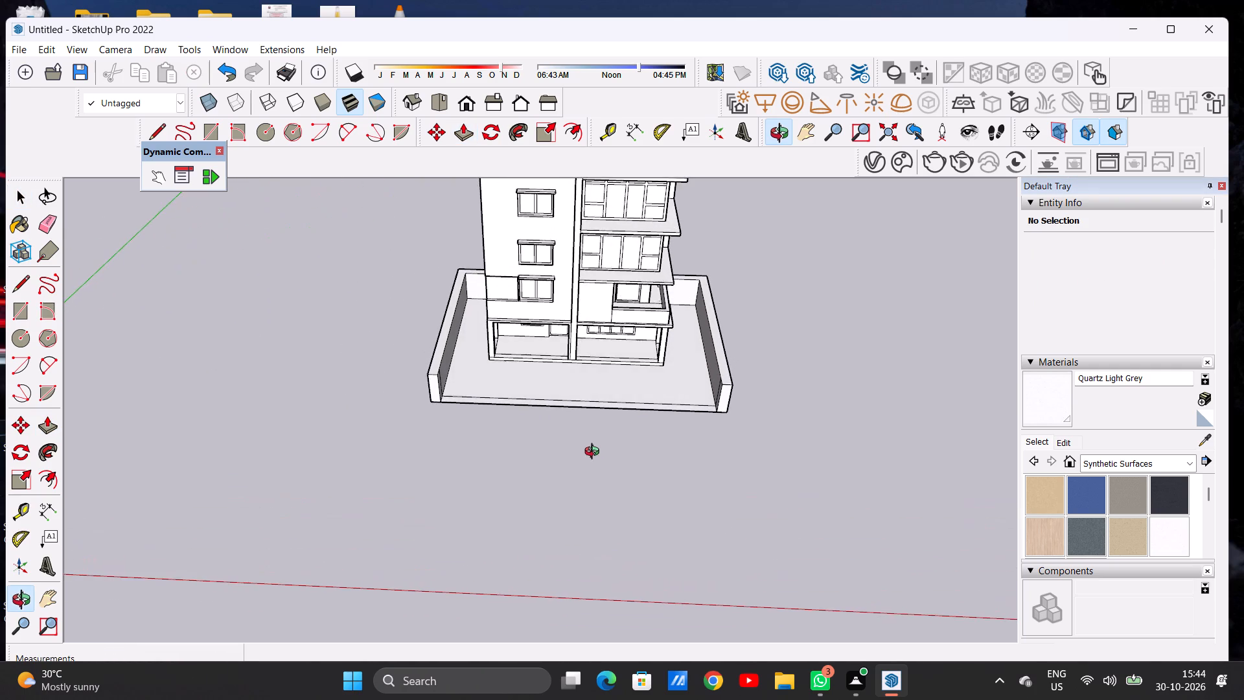
pyautogui.moveTo(595, 453); pyautogui.dragTo(603, 454, button='middle')
pyautogui.scroll(-6, 536, 418)
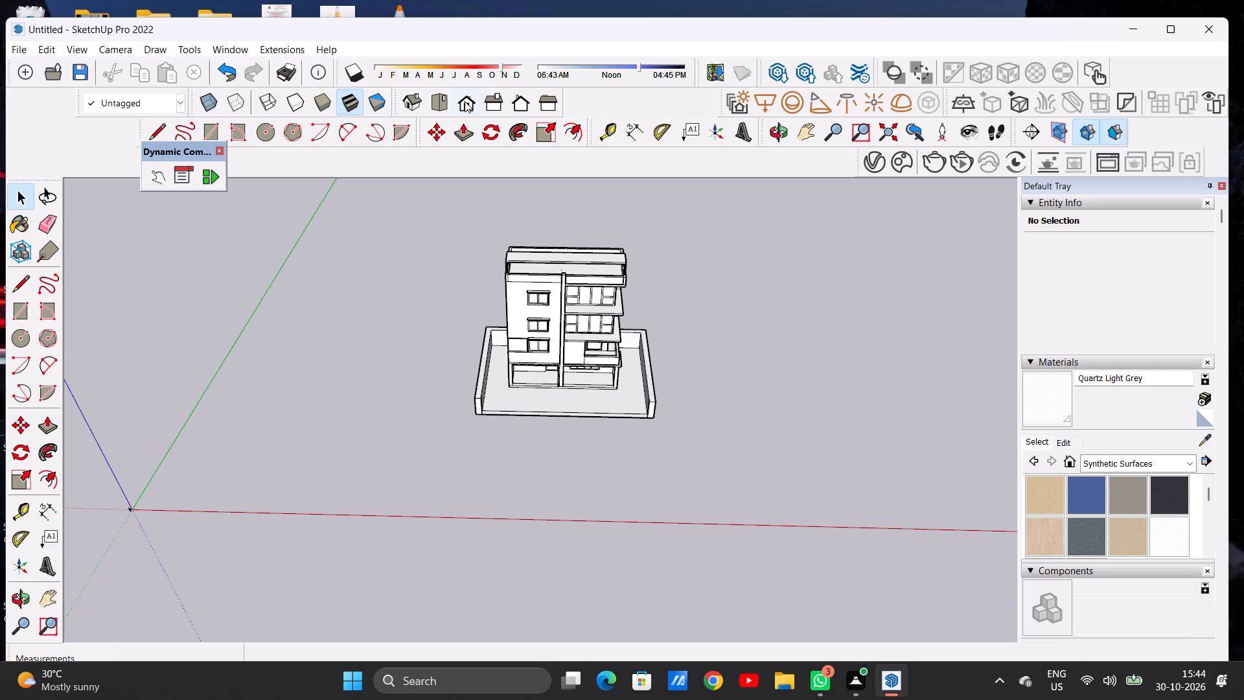
pyautogui.click(465, 101)
pyautogui.moveTo(818, 385); pyautogui.dragTo(768, 389, button='middle')
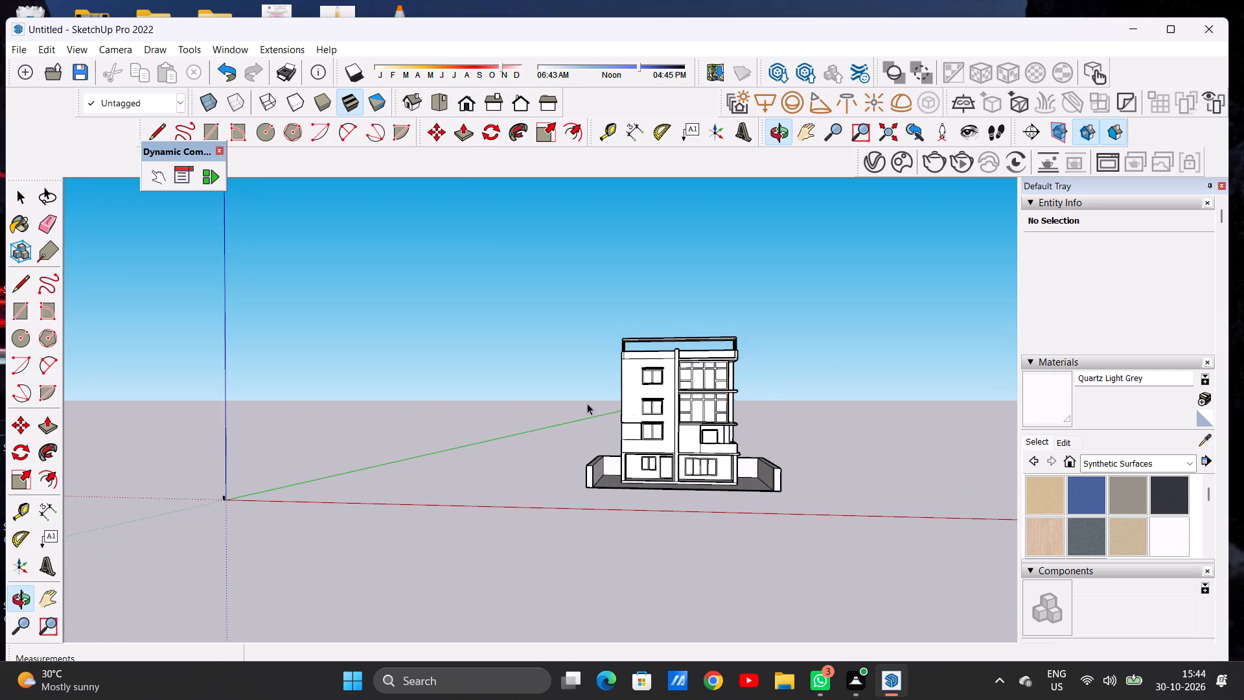
pyautogui.scroll(-5, 562, 409)
pyautogui.moveTo(626, 439); pyautogui.dragTo(627, 540, button='middle')
pyautogui.scroll(9, 646, 491)
pyautogui.scroll(-1, 641, 453)
pyautogui.scroll(6, 641, 453)
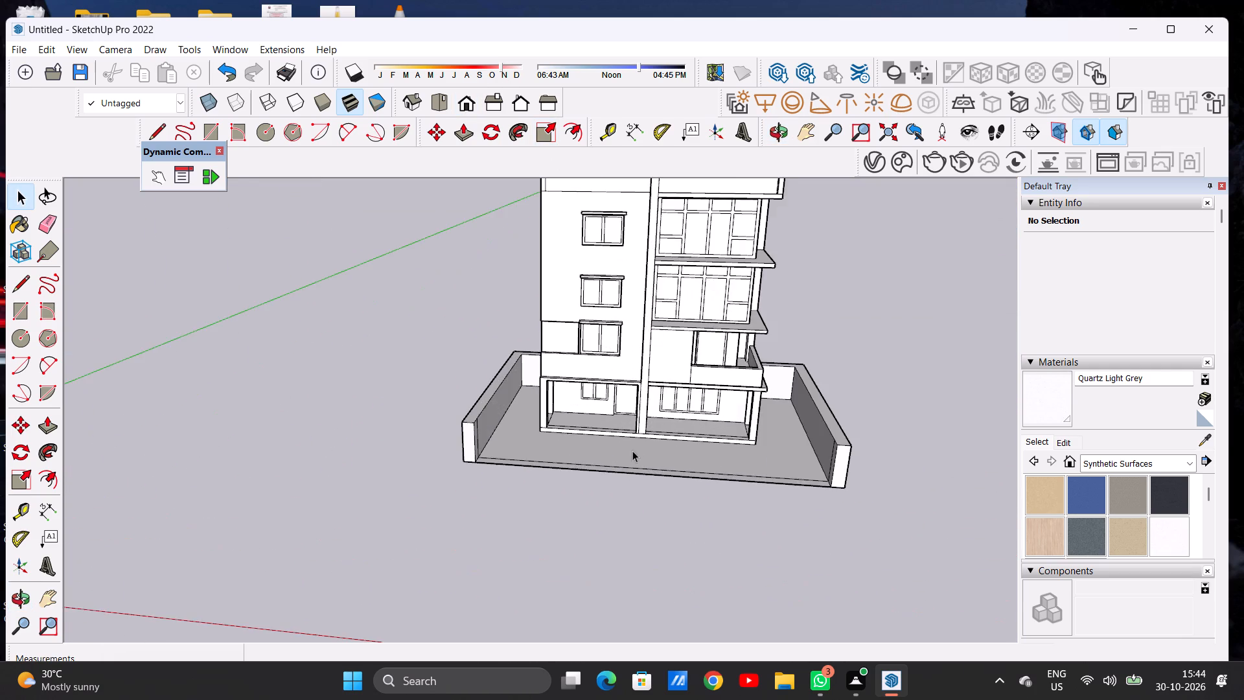
pyautogui.moveTo(548, 434); pyautogui.dragTo(578, 528, button='middle')
pyautogui.scroll(-1, 426, 423)
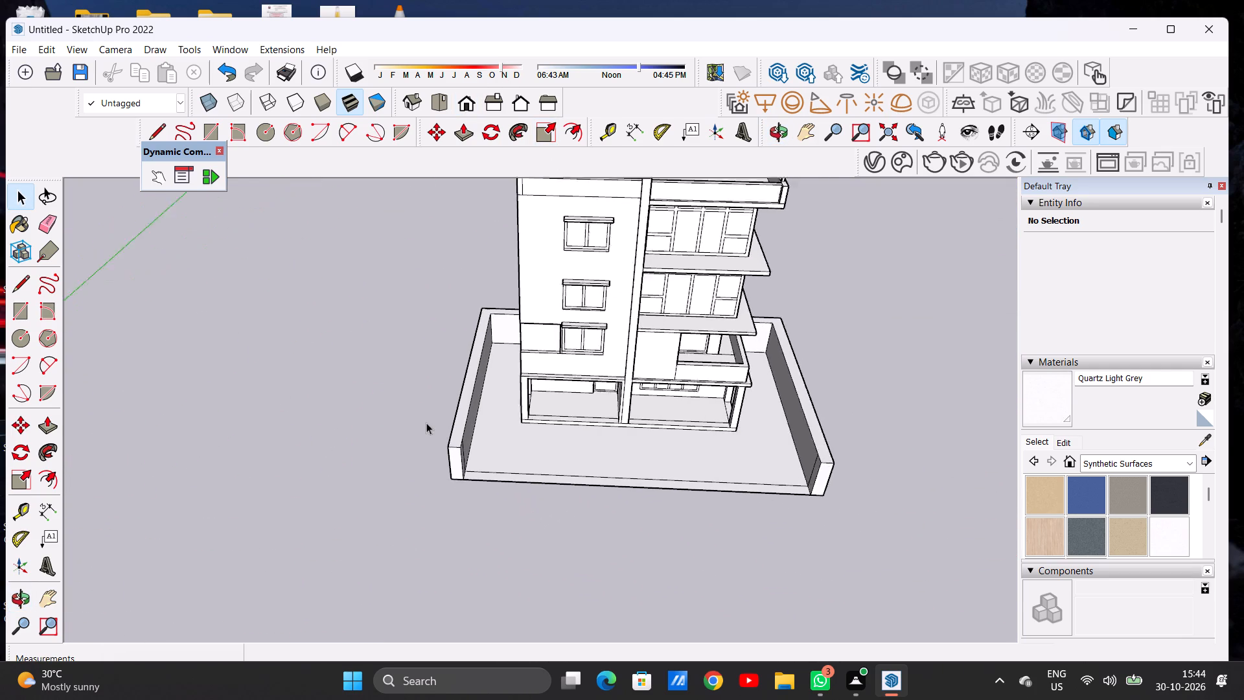
pyautogui.scroll(-4, 426, 423)
pyautogui.moveTo(501, 450); pyautogui.dragTo(508, 479, button='middle')
pyautogui.scroll(7, 511, 460)
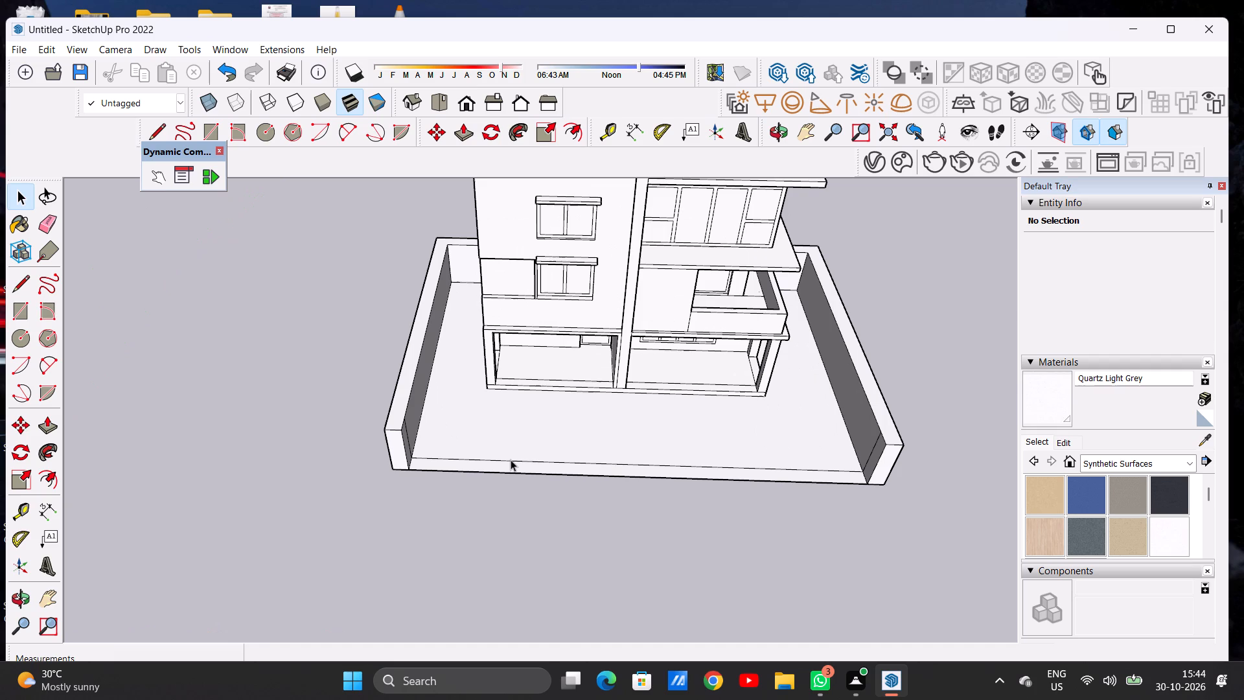
# Undo the wall extrusion, both corner lines, the ground painting and the inward border offset.
pyautogui.hotkey('ctrl', 'z')
pyautogui.hotkey('ctrl', 'z')
pyautogui.hotkey('ctrl', 'z')
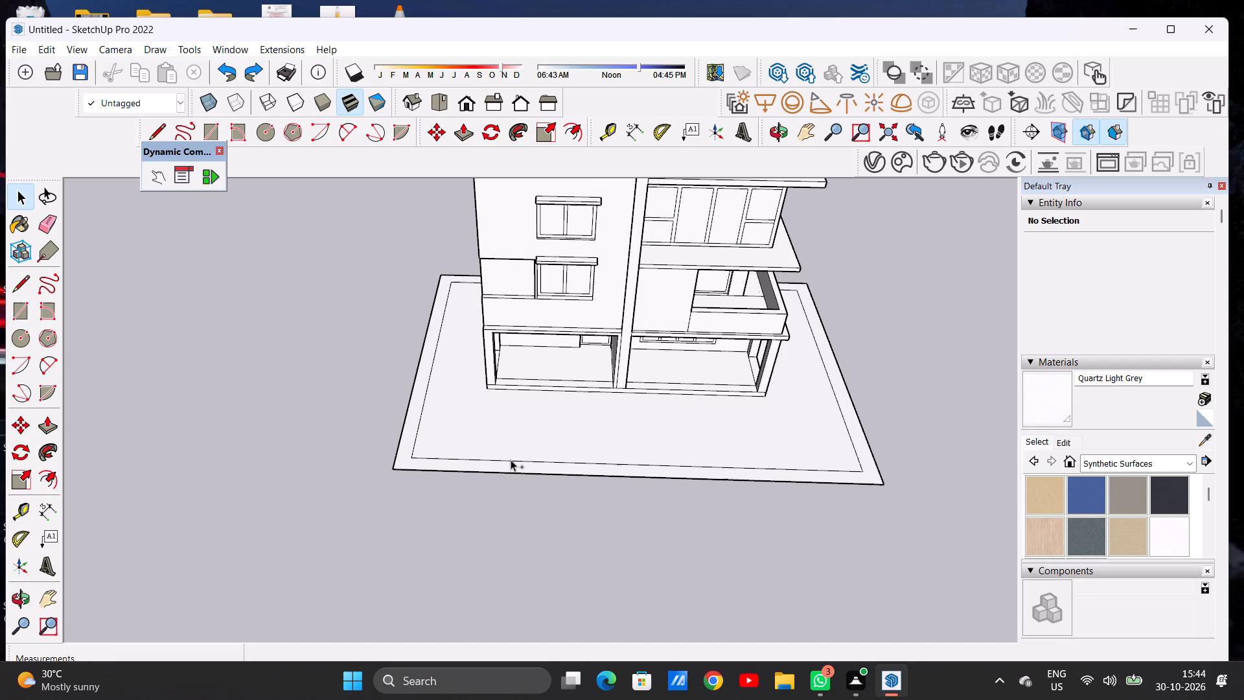
pyautogui.hotkey('ctrl', 'z')
pyautogui.hotkey('ctrl', 'z')
pyautogui.hotkey('ctrl', 'z')
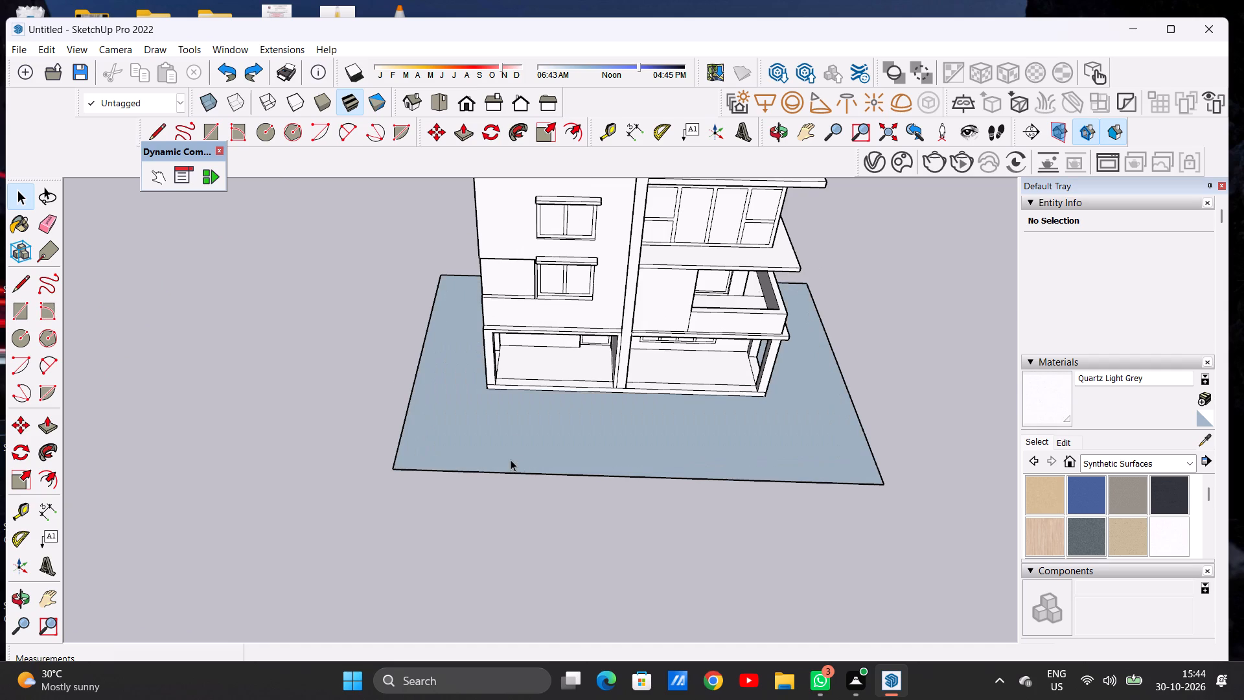
# Draw a line about 272' 5" long across the ground, parallel to and slightly inside its front edge.
pyautogui.scroll(-5, 513, 417)
pyautogui.moveTo(523, 412); pyautogui.dragTo(540, 460, button='middle')
pyautogui.press('l')
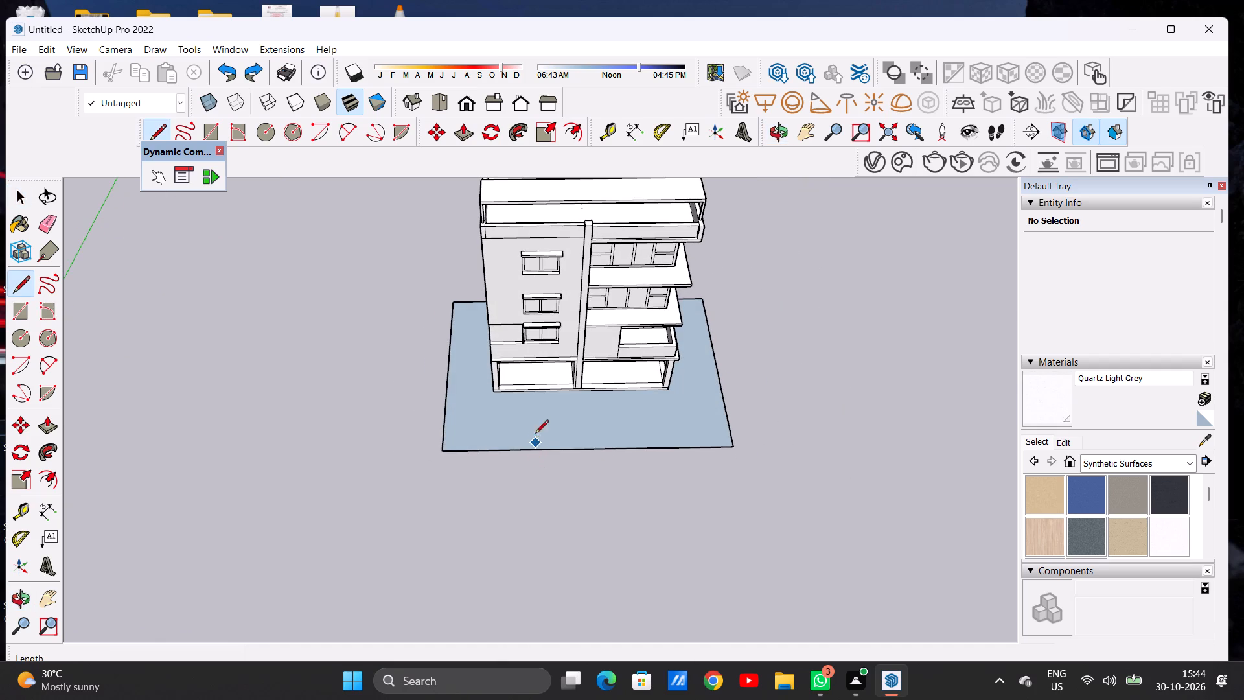
pyautogui.moveTo(531, 426); pyautogui.dragTo(526, 464, button='middle')
pyautogui.scroll(6, 549, 434)
pyautogui.moveTo(563, 397); pyautogui.dragTo(562, 402, button='middle')
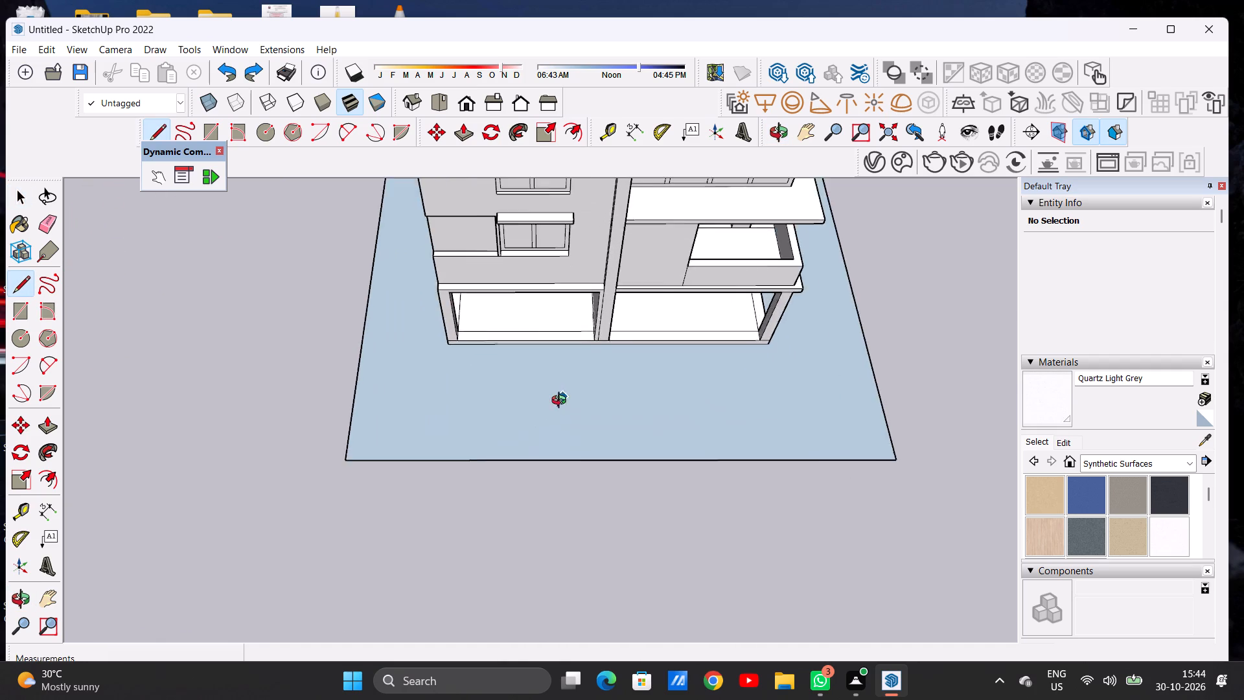
pyautogui.moveTo(562, 402); pyautogui.dragTo(560, 423, button='middle')
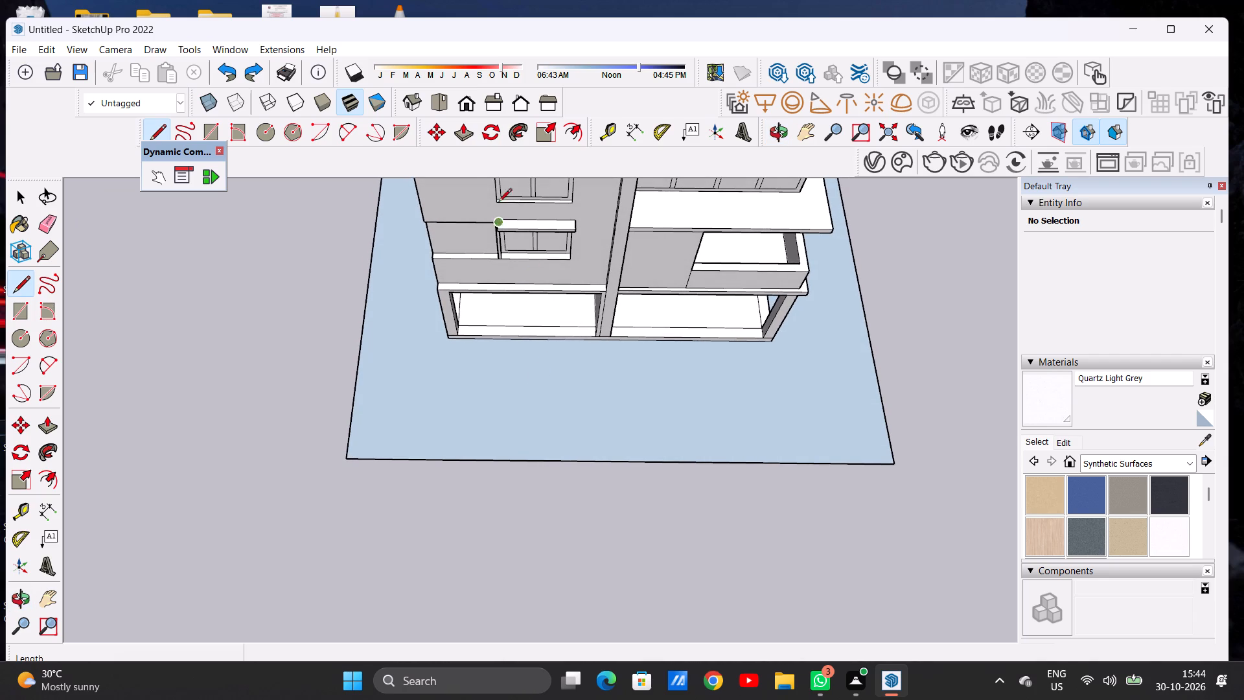
pyautogui.click(437, 104)
pyautogui.scroll(-7, 456, 220)
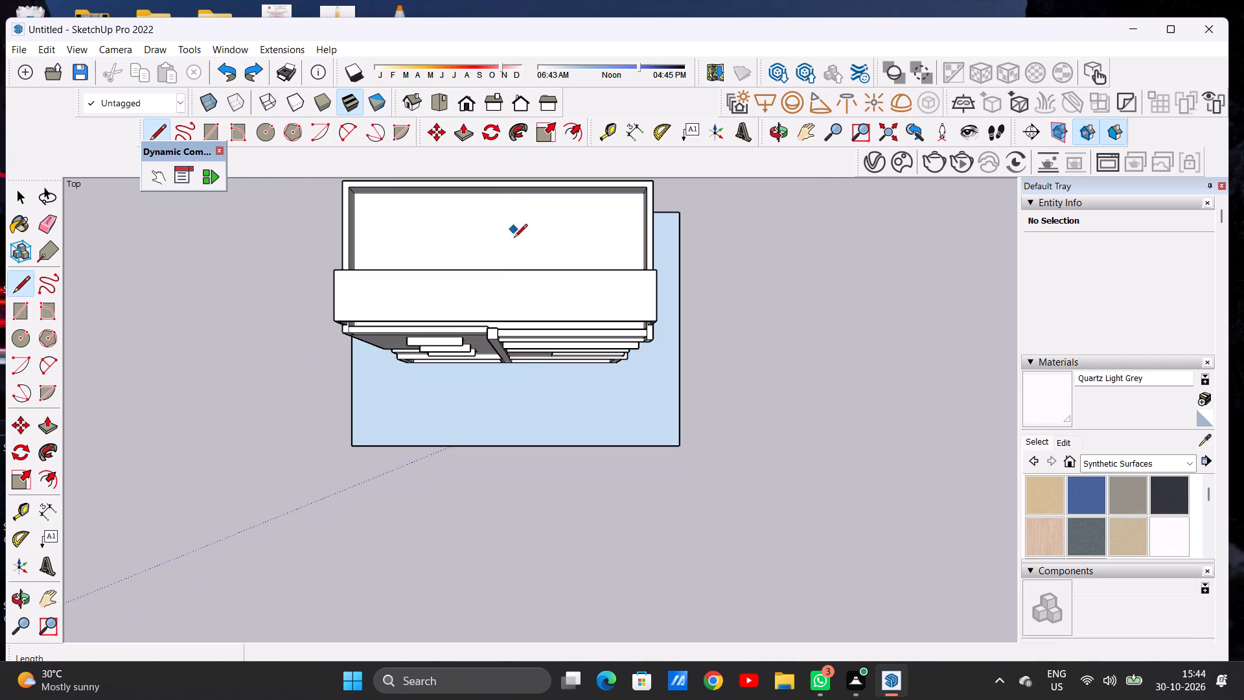
pyautogui.scroll(9, 375, 432)
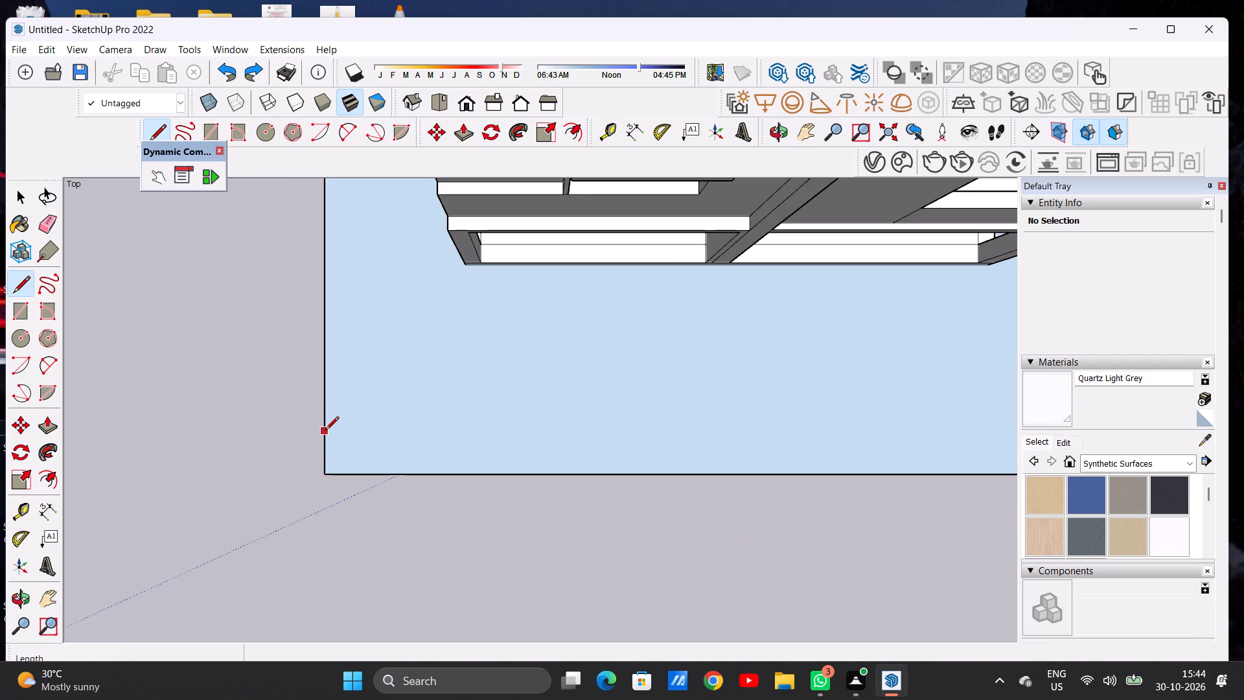
pyautogui.click(325, 431)
pyautogui.scroll(-10, 378, 417)
pyautogui.scroll(3, 680, 414)
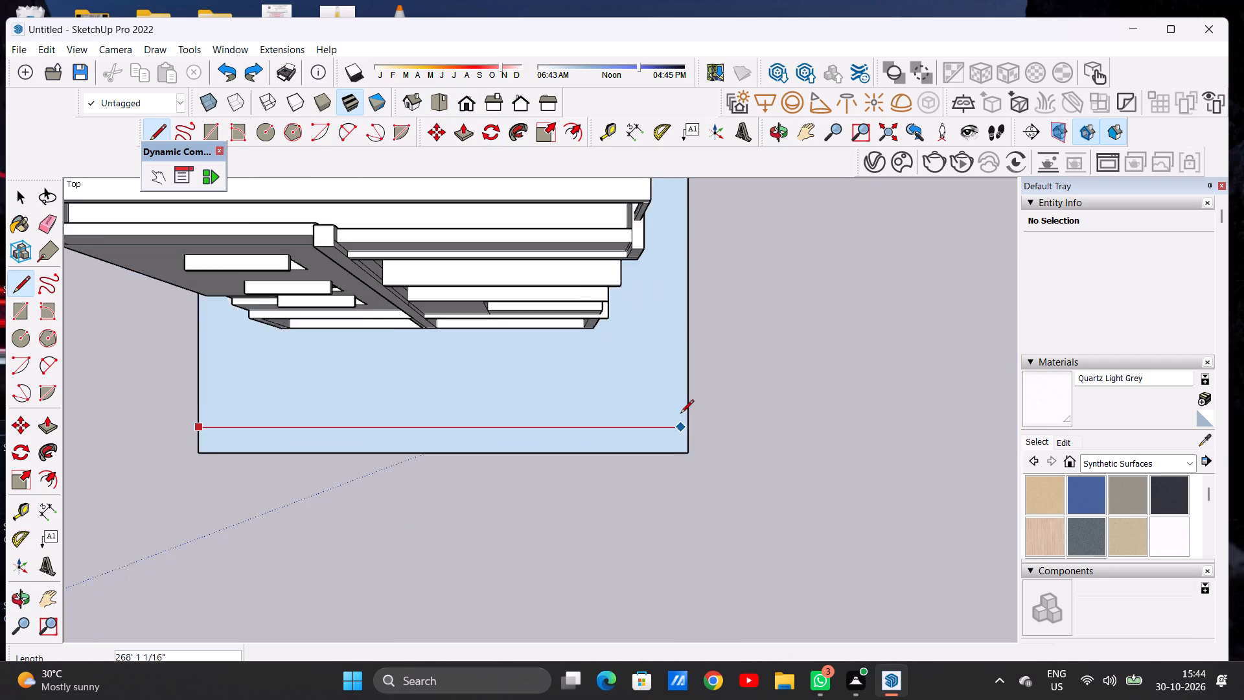
pyautogui.scroll(2, 680, 414)
pyautogui.click(687, 432)
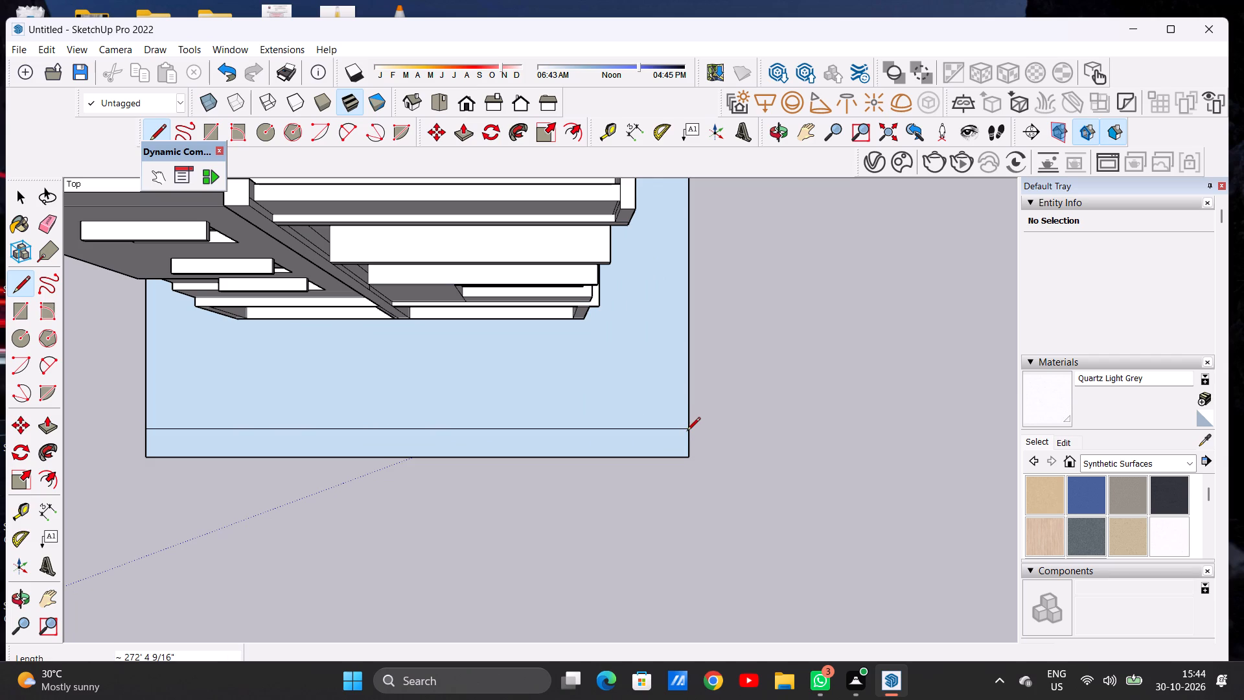
pyautogui.press('space')
# Erase the ground's old front edge and the leftover side edge stub so the ground ends at the new front line.
pyautogui.press('e')
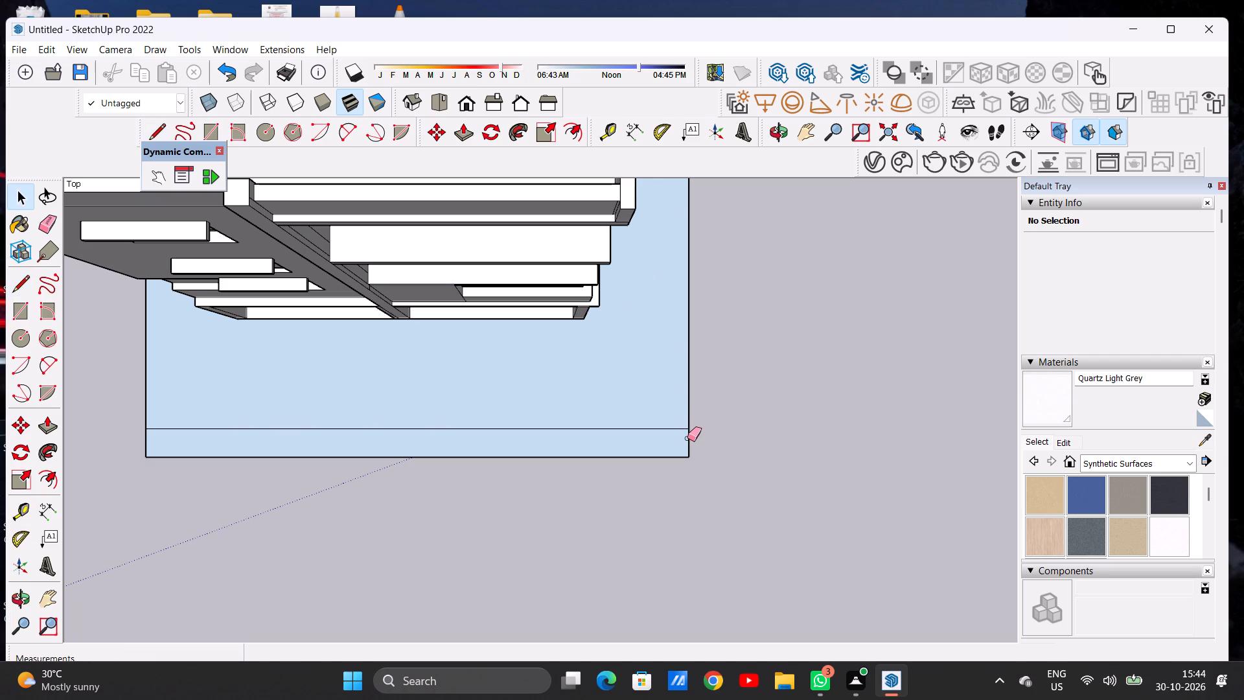
pyautogui.moveTo(687, 456); pyautogui.dragTo(654, 471)
pyautogui.scroll(-6, 739, 456)
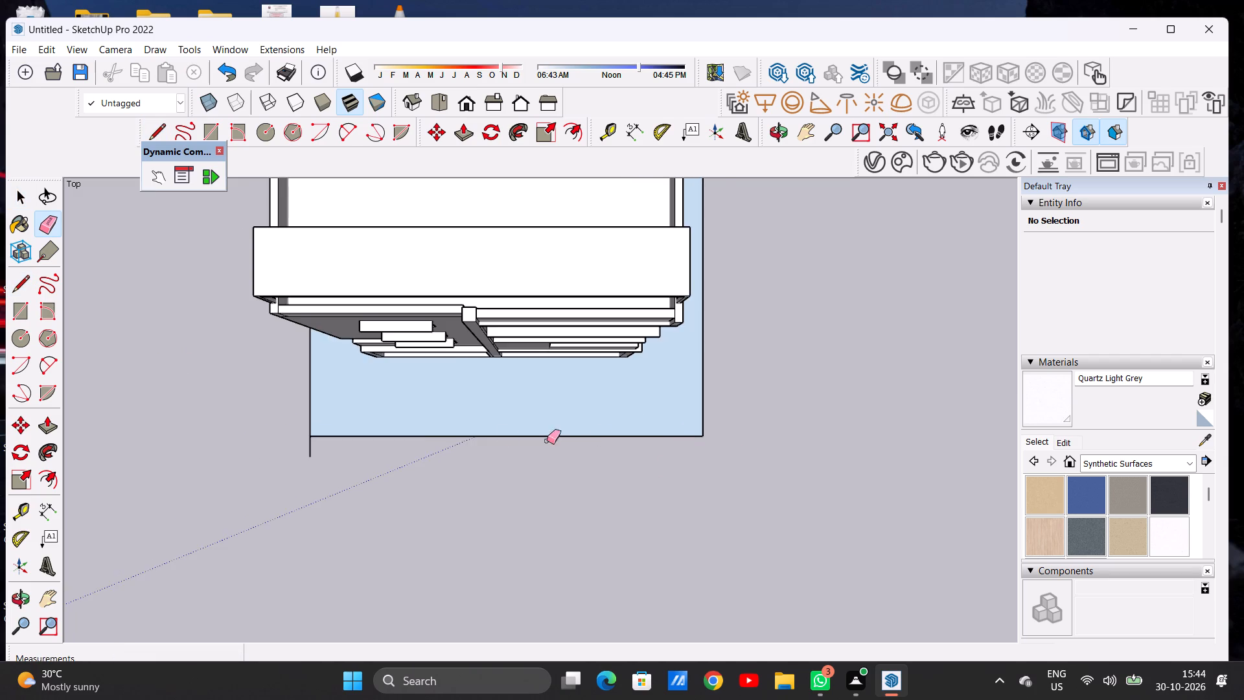
pyautogui.scroll(5, 404, 447)
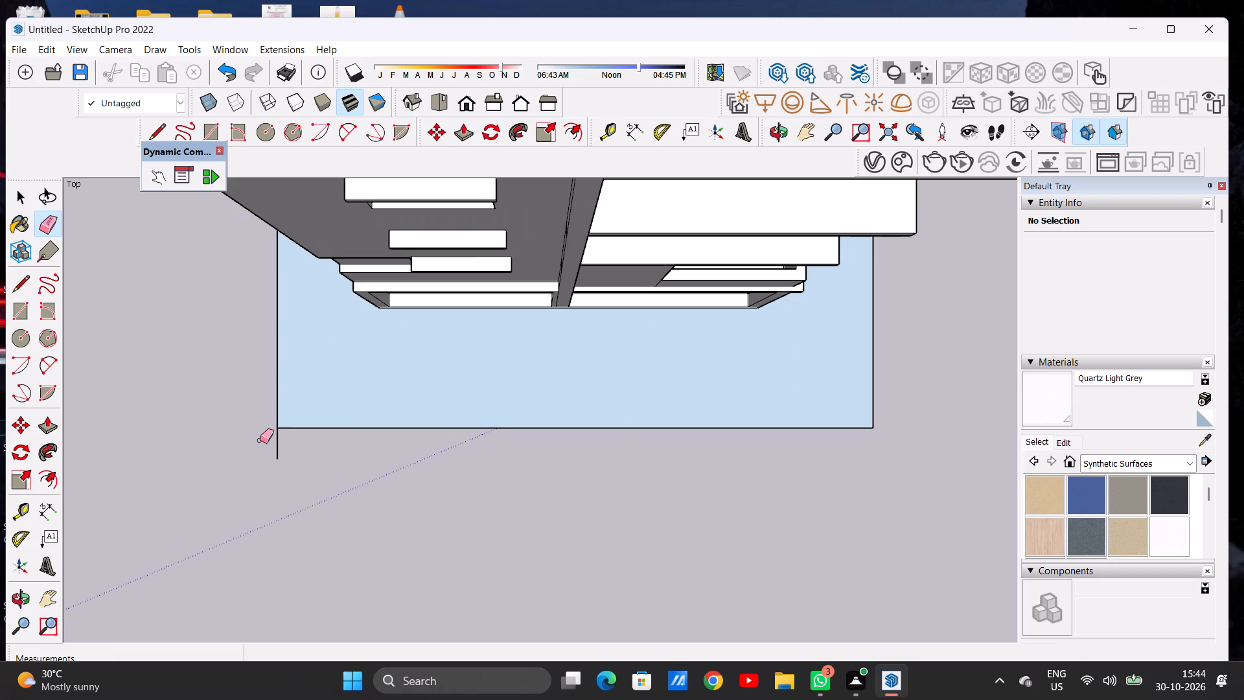
pyautogui.moveTo(267, 442); pyautogui.dragTo(287, 443)
pyautogui.press('space')
# Offset the ground's outline inward by about 8' 9" to form a border around the building.
pyautogui.scroll(-10, 446, 481)
pyautogui.scroll(1, 623, 404)
pyautogui.scroll(-7, 623, 404)
pyautogui.moveTo(618, 435); pyautogui.dragTo(616, 251, button='middle')
pyautogui.scroll(3, 627, 395)
pyautogui.scroll(-1, 627, 395)
pyautogui.scroll(4, 627, 395)
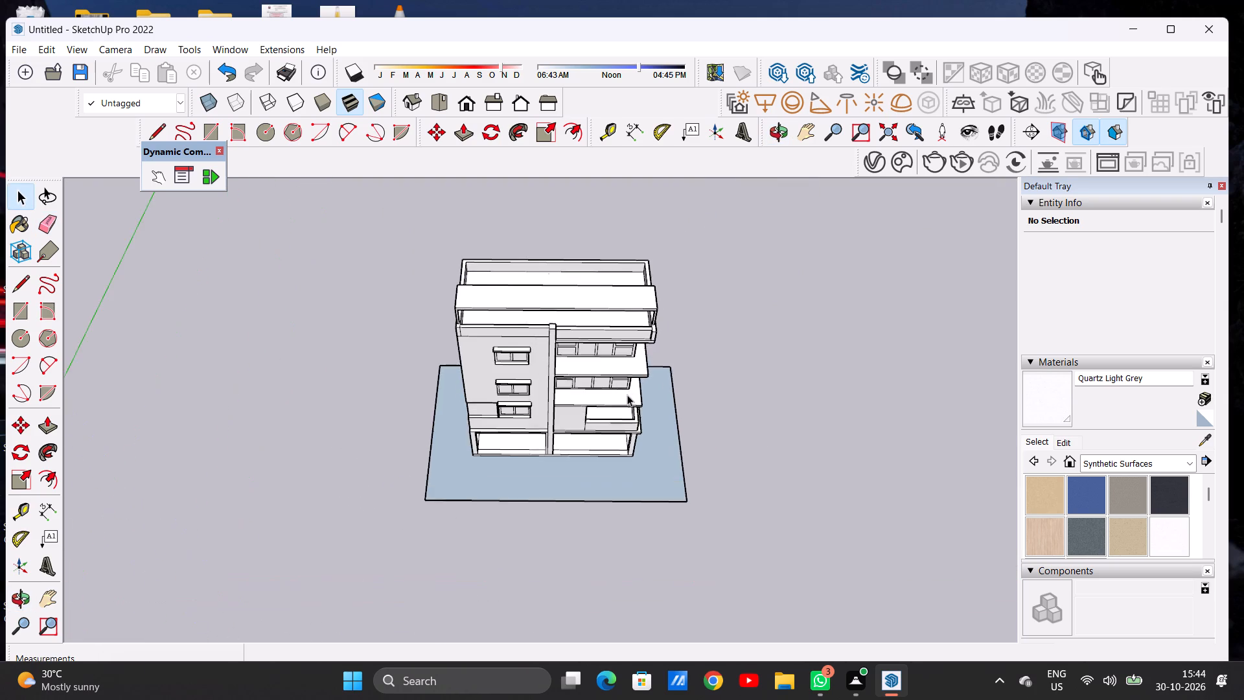
pyautogui.middleClick(605, 476)
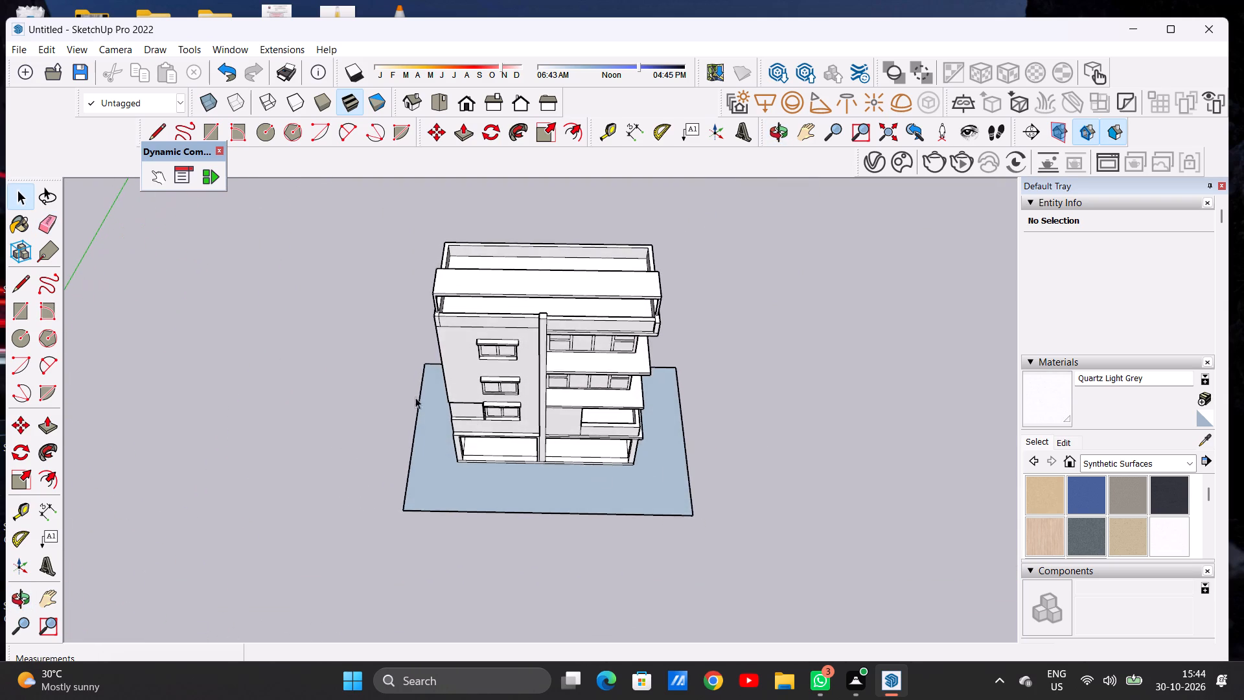
pyautogui.scroll(-3, 415, 397)
pyautogui.scroll(1, 420, 397)
pyautogui.scroll(-1, 430, 398)
pyautogui.moveTo(476, 421); pyautogui.dragTo(476, 478, button='middle')
pyautogui.scroll(1, 524, 461)
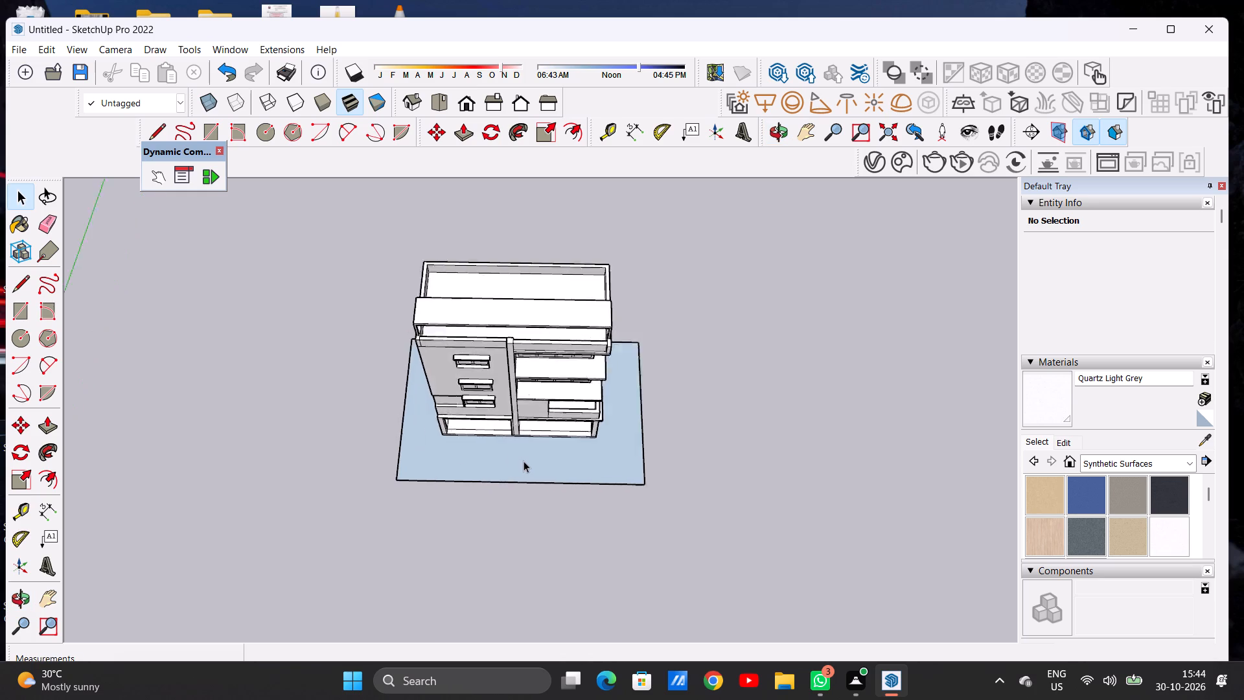
pyautogui.scroll(4, 524, 461)
pyautogui.write('OF')
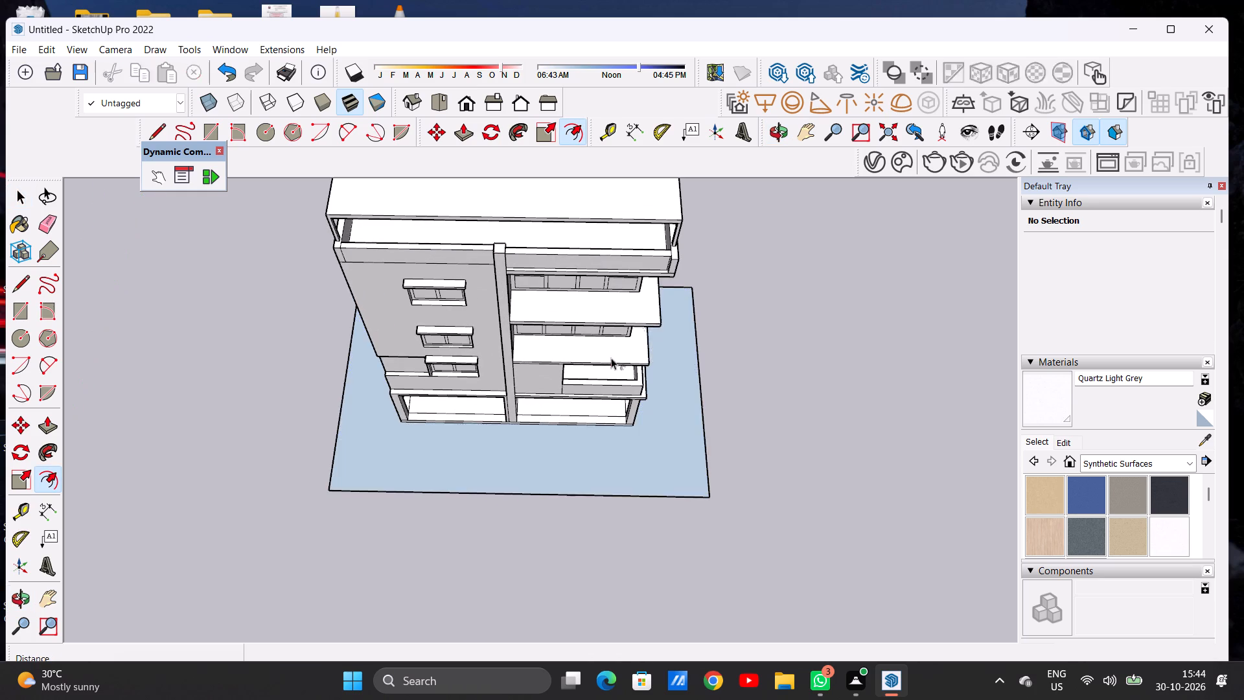
pyautogui.click(676, 298)
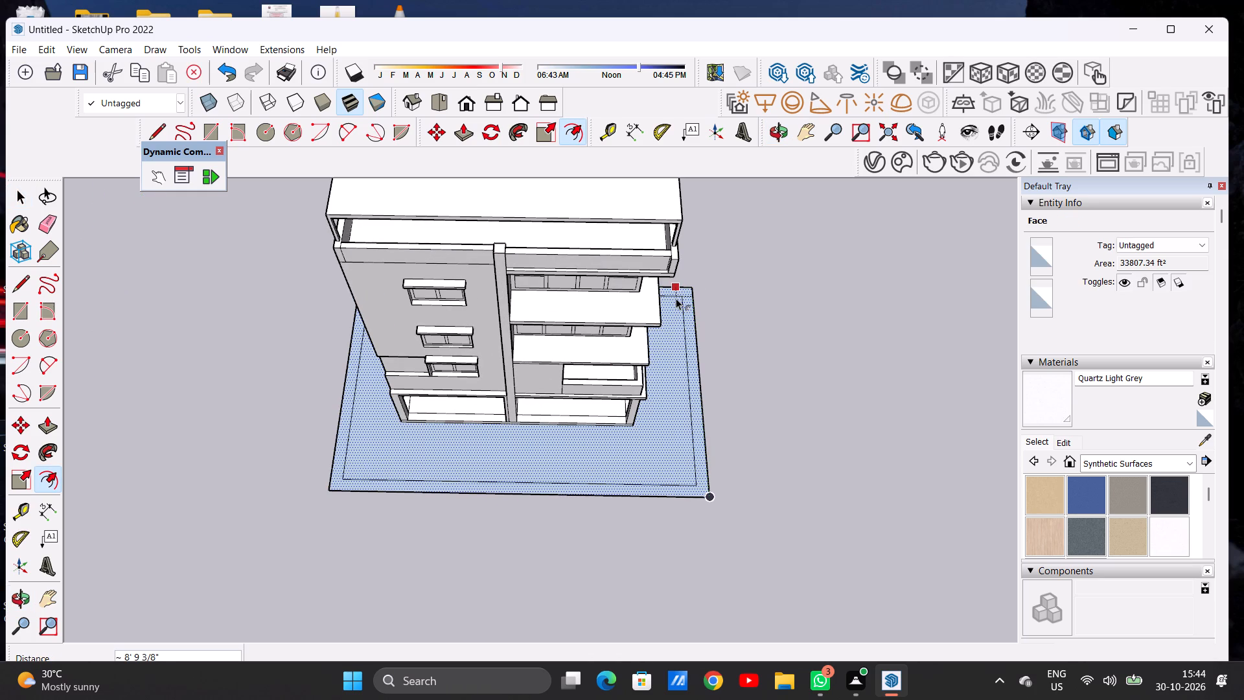
pyautogui.click(676, 298)
pyautogui.press('space')
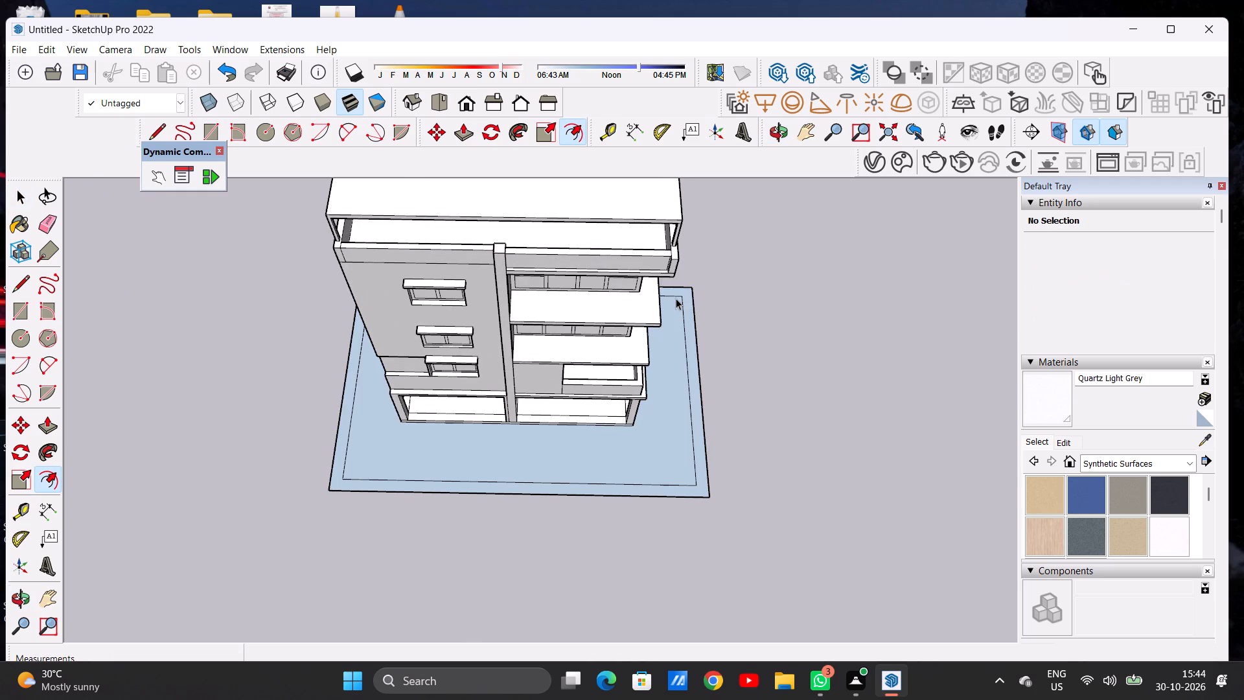
# Draw a line about 8' 9" long from each front corner of the inner border outline to the ground's front edge.
pyautogui.scroll(-7, 692, 306)
pyautogui.scroll(6, 589, 415)
pyautogui.scroll(-1, 526, 379)
pyautogui.scroll(5, 526, 379)
pyautogui.press('l')
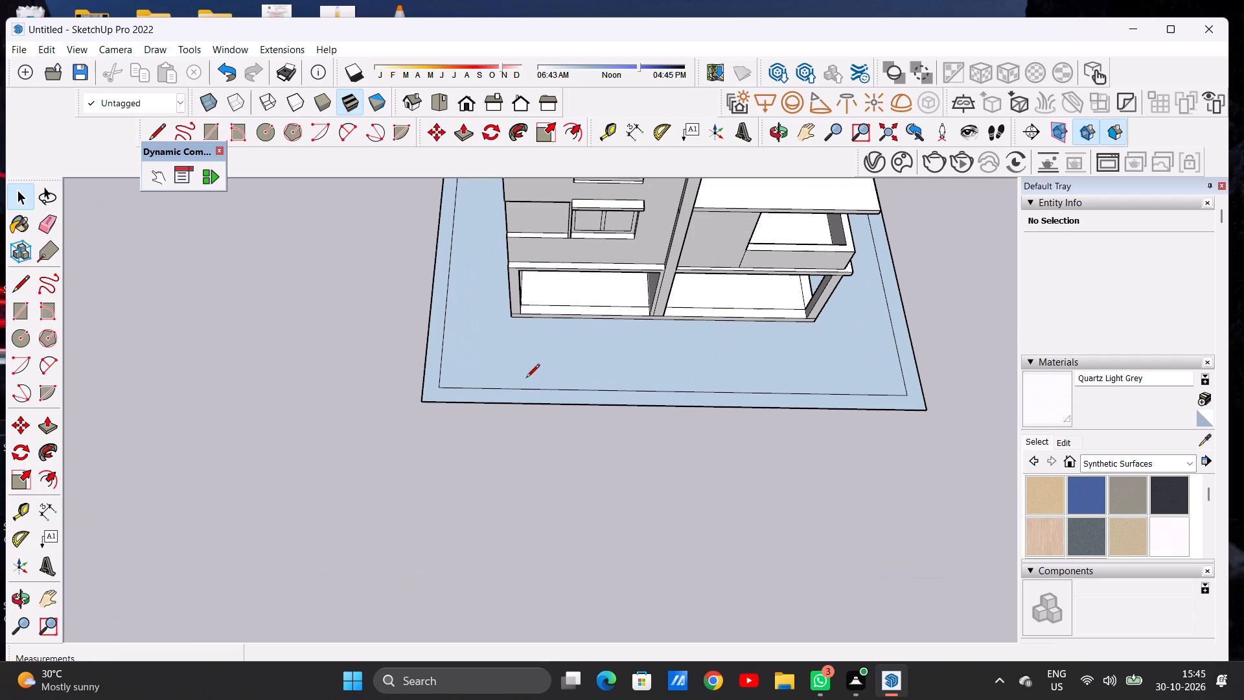
pyautogui.scroll(11, 406, 416)
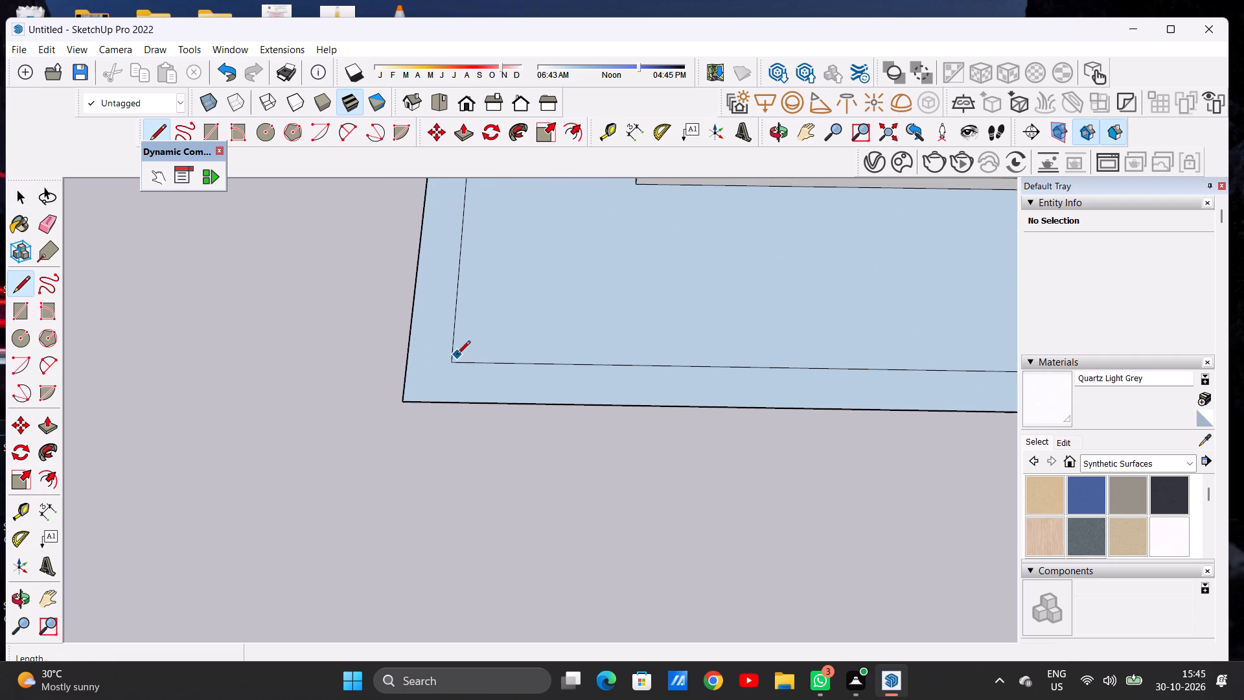
pyautogui.click(455, 359)
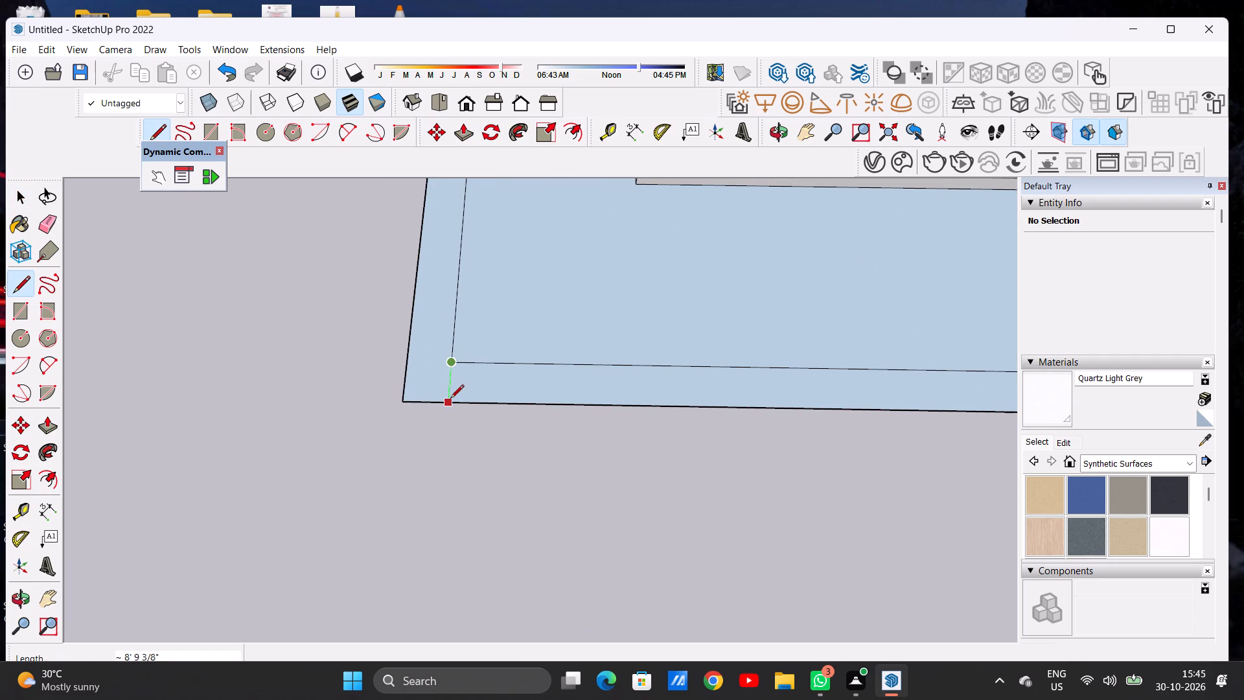
pyautogui.click(450, 399)
pyautogui.scroll(-11, 418, 400)
pyautogui.scroll(1, 413, 401)
pyautogui.scroll(-5, 410, 393)
pyautogui.scroll(5, 783, 396)
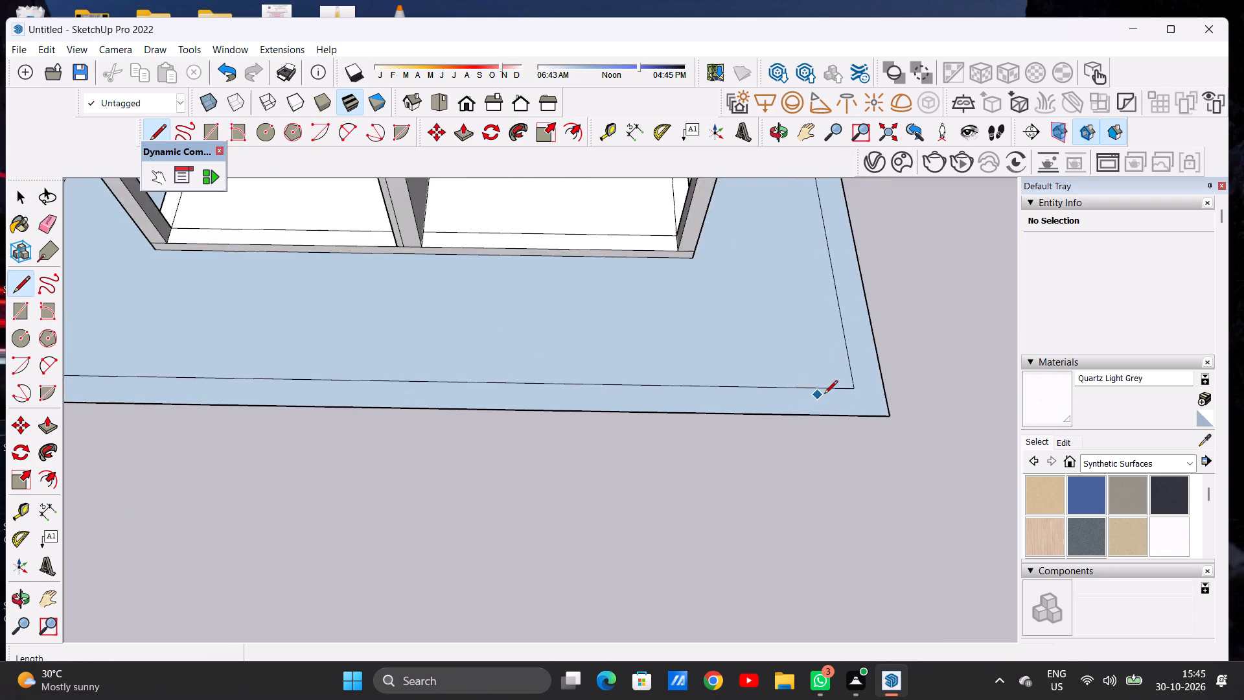
pyautogui.scroll(9, 824, 395)
pyautogui.click(836, 387)
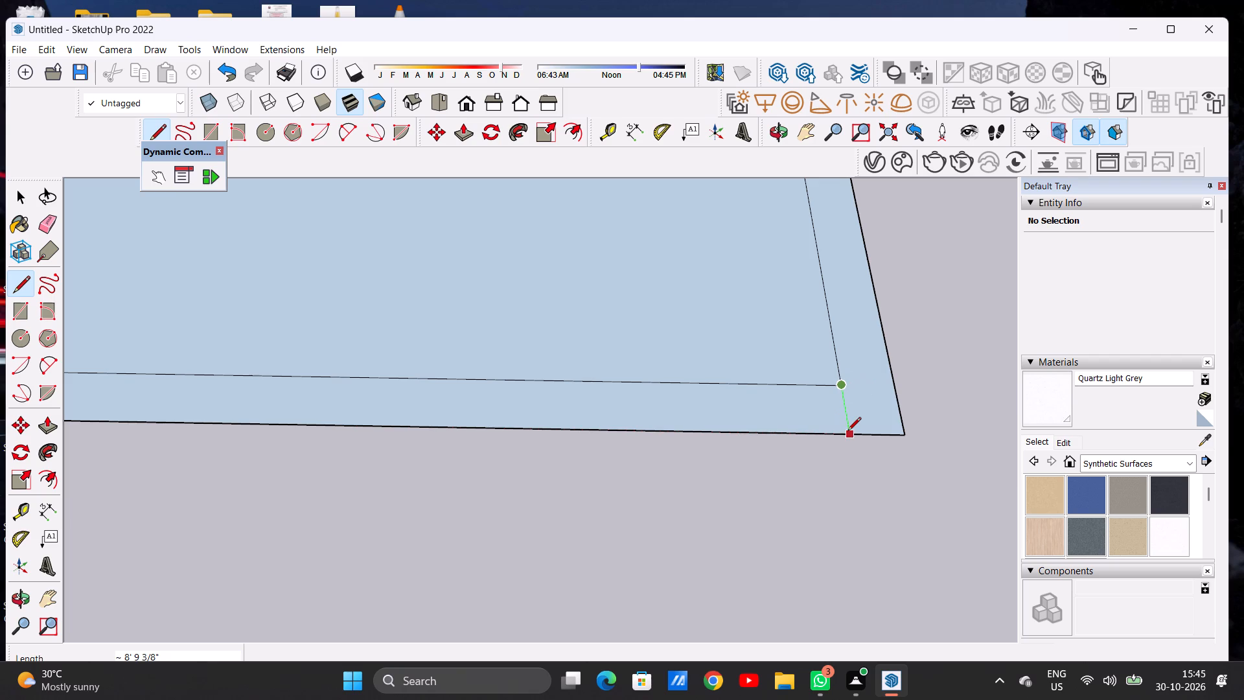
pyautogui.click(848, 430)
pyautogui.press('space')
pyautogui.press('space')
# Push/Pull the U-shaped side and rear border up about 25' 6" to form the compound wall.
pyautogui.scroll(-7, 838, 423)
pyautogui.scroll(-15, 800, 373)
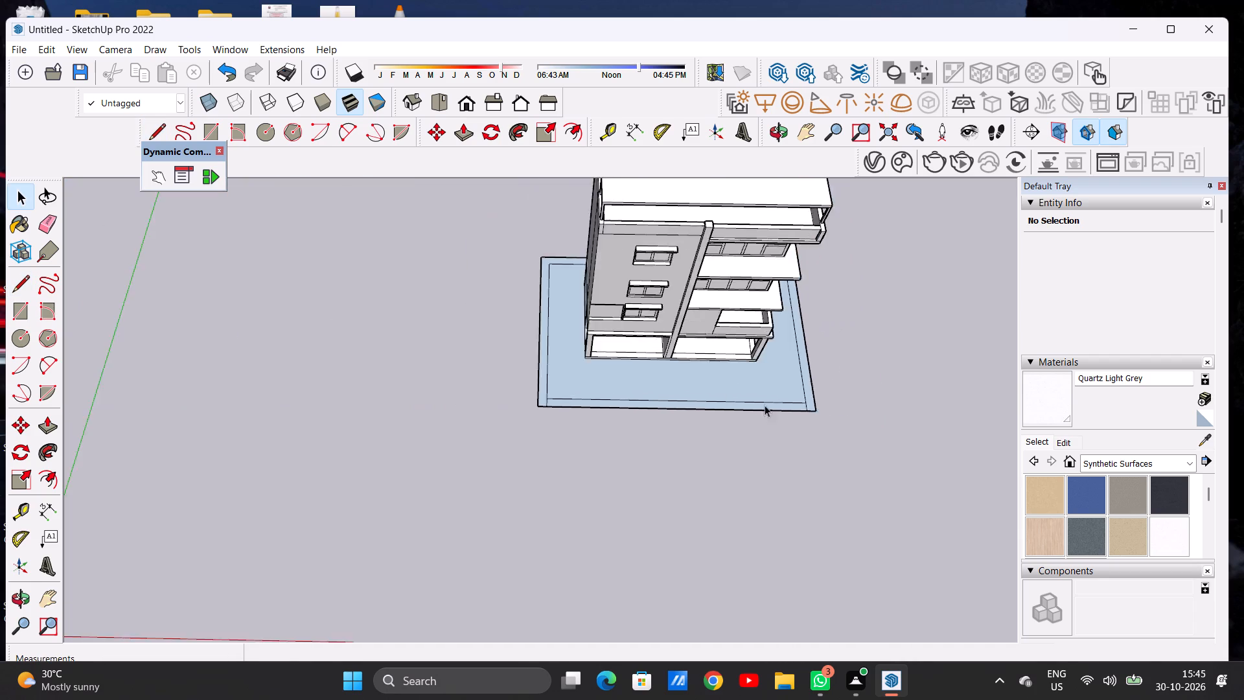
pyautogui.scroll(-7, 765, 405)
pyautogui.moveTo(773, 423); pyautogui.dragTo(747, 305, button='middle')
pyautogui.scroll(6, 773, 387)
pyautogui.scroll(-1, 775, 399)
pyautogui.scroll(1, 775, 399)
pyautogui.moveTo(764, 460); pyautogui.dragTo(754, 398, button='middle')
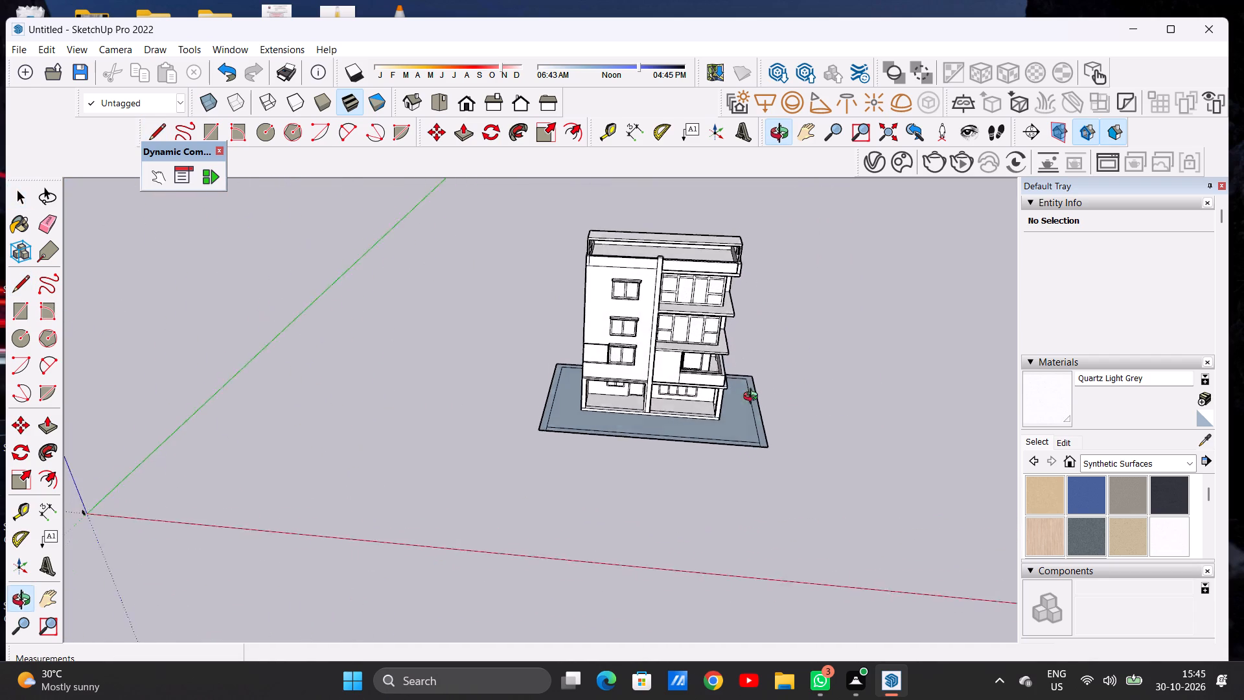
pyautogui.moveTo(754, 398); pyautogui.dragTo(753, 355, button='middle')
pyautogui.scroll(12, 769, 414)
pyautogui.press('p')
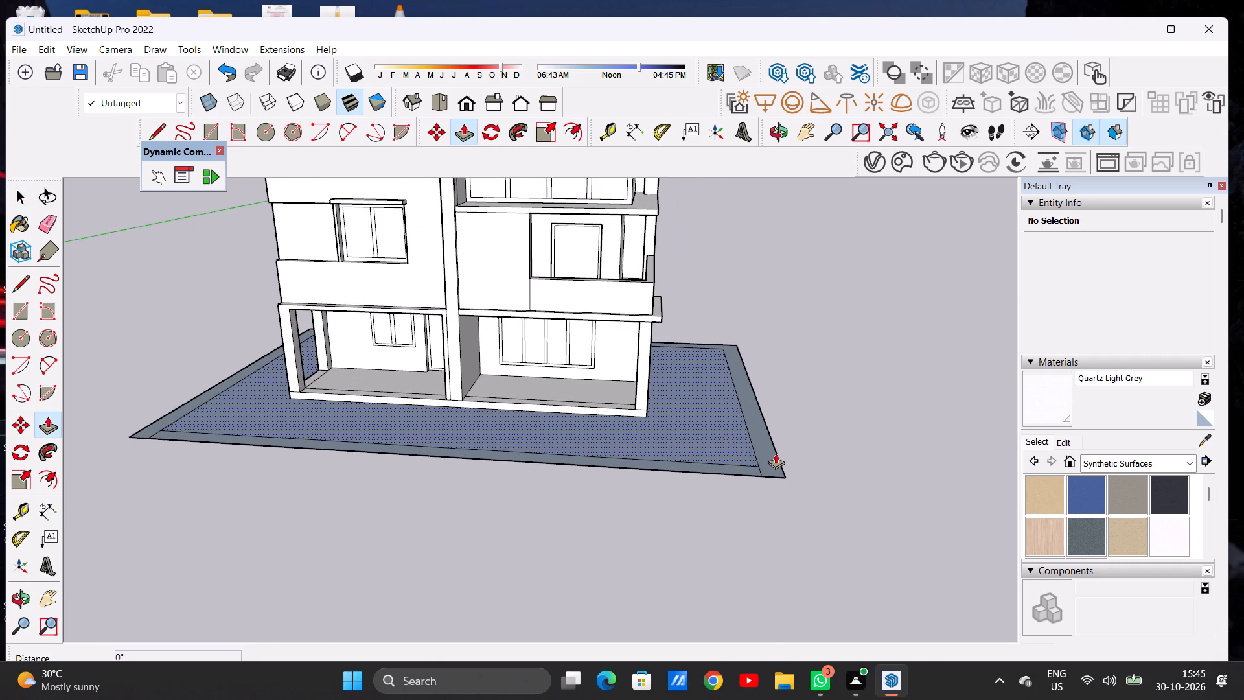
pyautogui.click(776, 453)
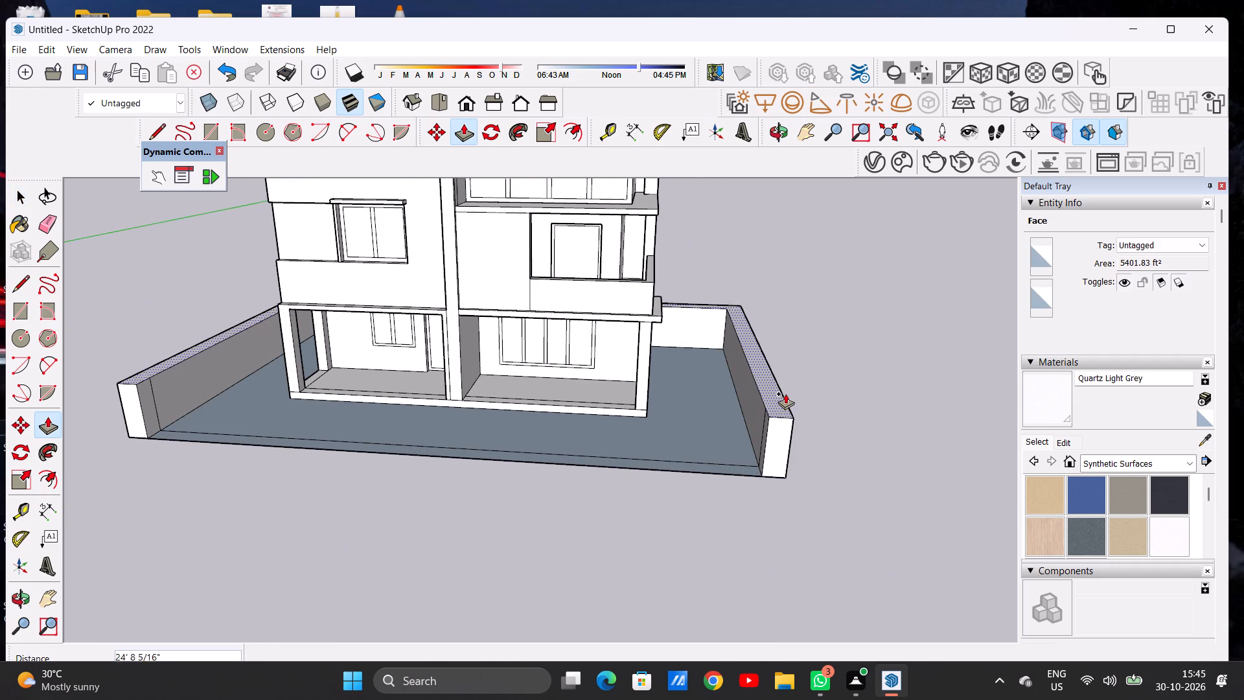
pyautogui.click(785, 395)
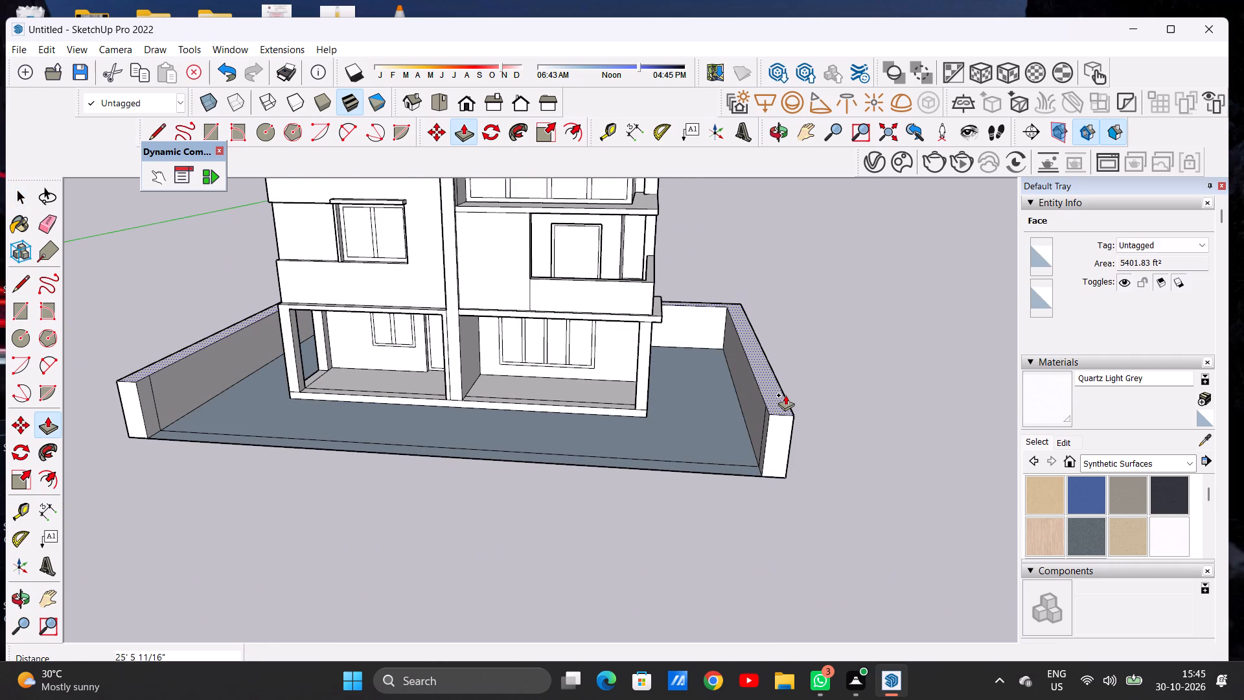
pyautogui.press('space')
# Push/Pull the inner end face of the right-hand side wall about 40' 7" along the front strip to form a front wall section.
pyautogui.scroll(-15, 782, 382)
pyautogui.moveTo(592, 430); pyautogui.dragTo(597, 430, button='middle')
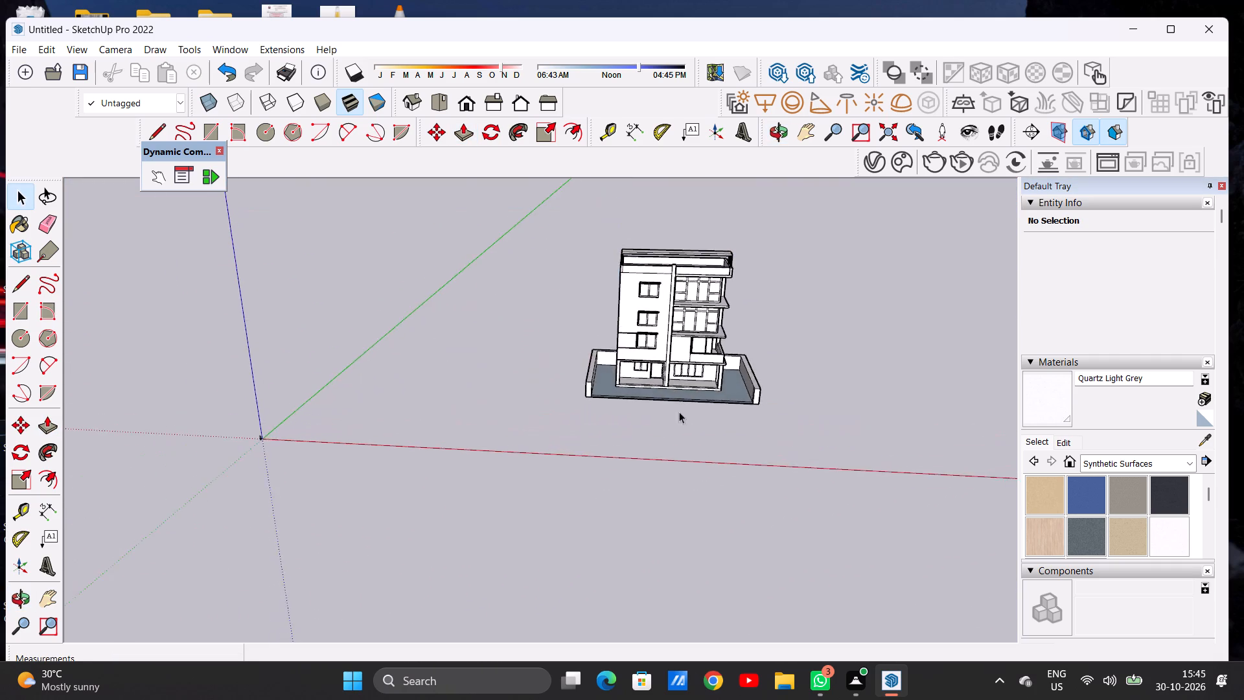
pyautogui.scroll(8, 721, 393)
pyautogui.moveTo(591, 390); pyautogui.dragTo(607, 523, button='middle')
pyautogui.scroll(-4, 435, 391)
pyautogui.moveTo(449, 408); pyautogui.dragTo(463, 443, button='middle')
pyautogui.scroll(9, 505, 423)
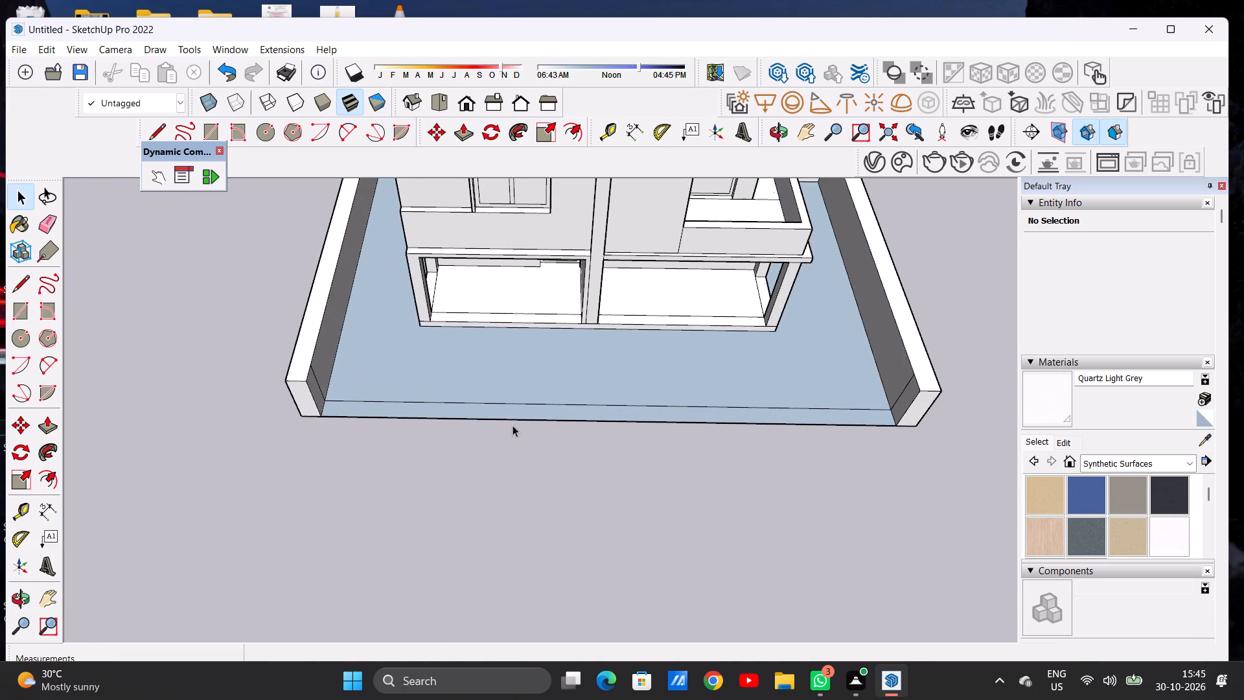
pyautogui.scroll(-6, 441, 422)
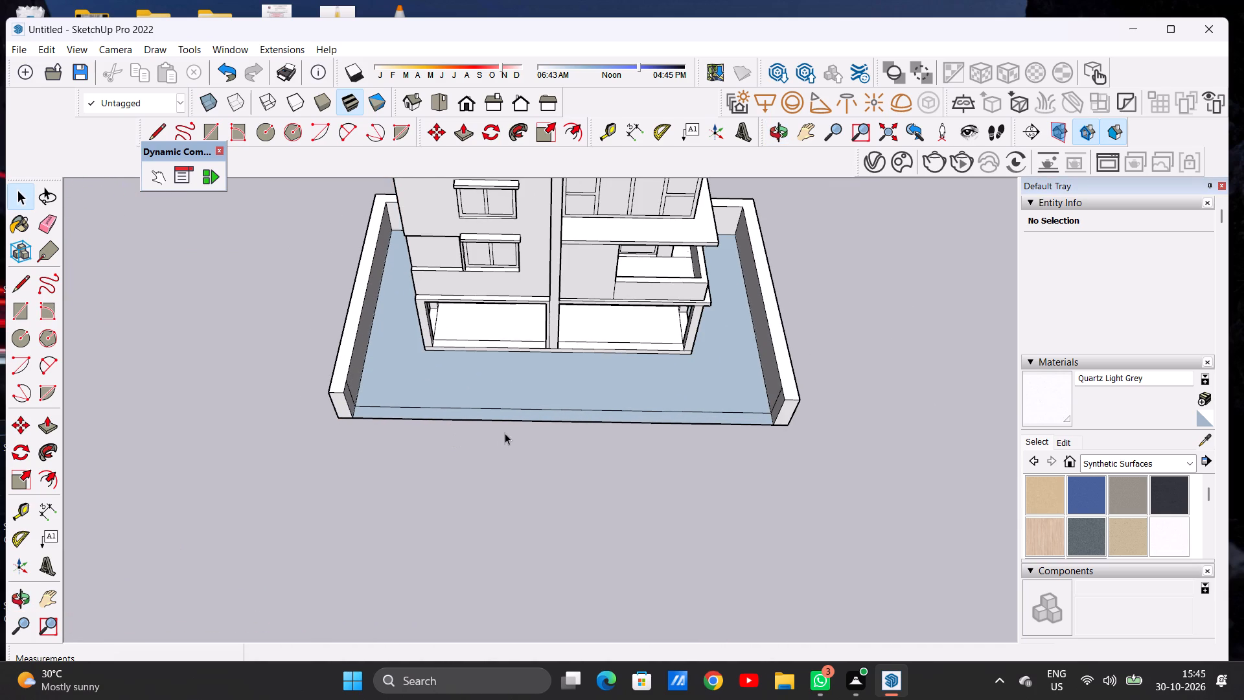
pyautogui.press('l')
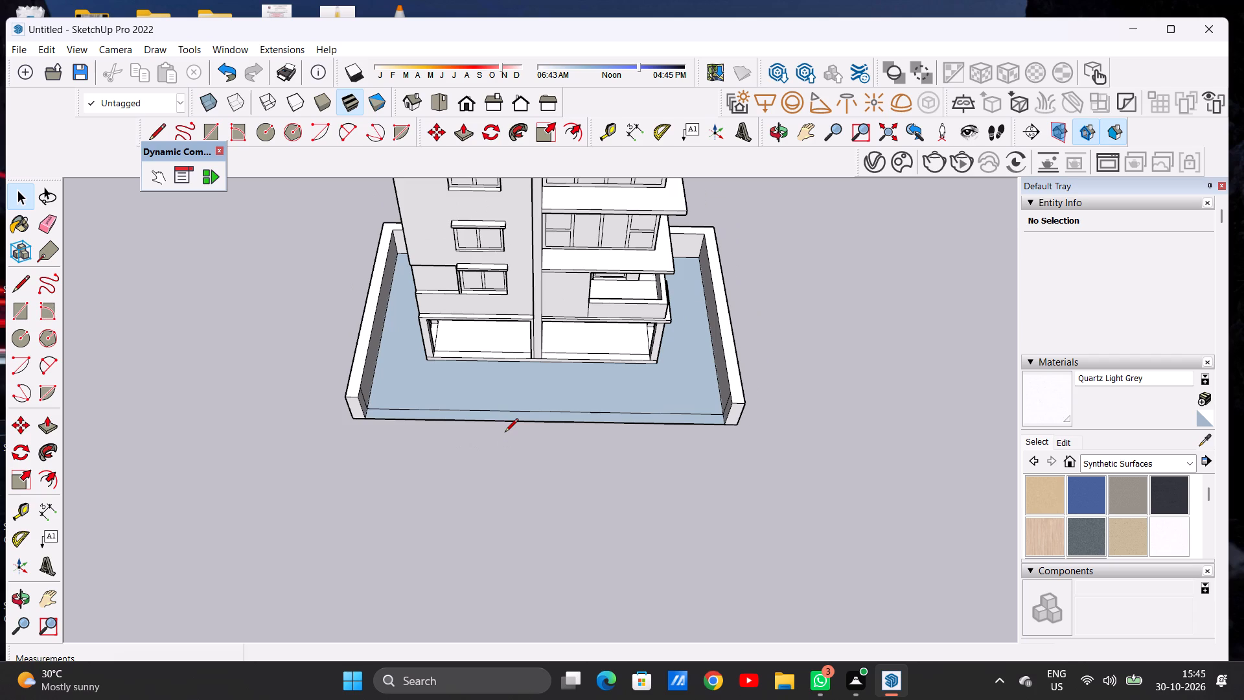
pyautogui.press('space')
pyautogui.moveTo(677, 418); pyautogui.dragTo(683, 373, button='middle')
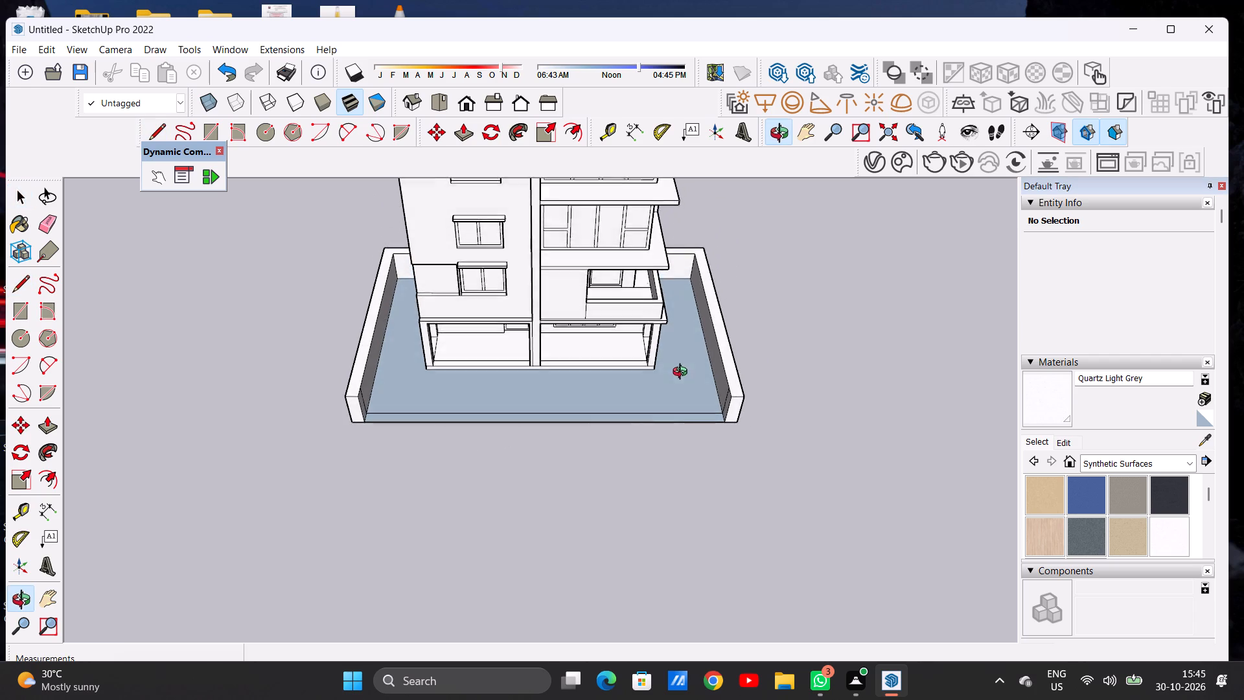
pyautogui.moveTo(683, 373); pyautogui.dragTo(686, 353, button='middle')
pyautogui.scroll(1, 730, 399)
pyautogui.scroll(-1, 730, 399)
pyautogui.scroll(9, 730, 399)
pyautogui.scroll(-1, 726, 406)
pyautogui.scroll(1, 726, 406)
pyautogui.press('p')
pyautogui.moveTo(733, 405); pyautogui.dragTo(754, 383, button='middle')
pyautogui.scroll(5, 733, 397)
pyautogui.click(725, 401)
pyautogui.scroll(-4, 708, 414)
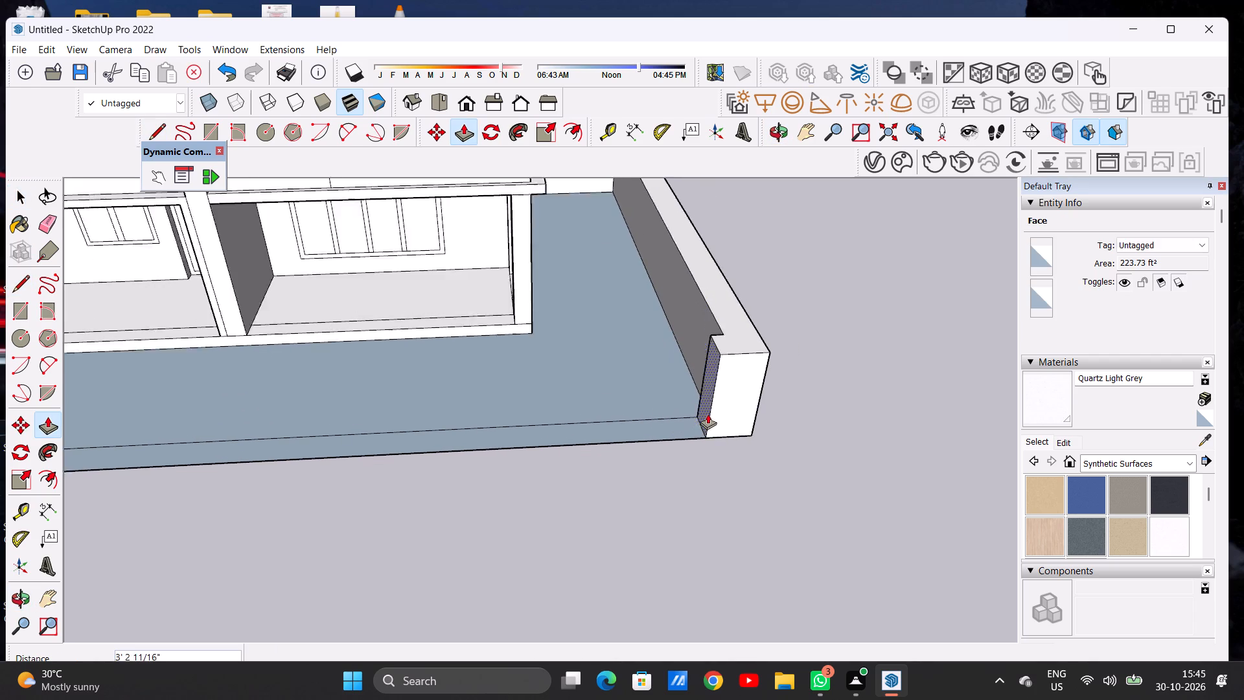
pyautogui.scroll(-7, 708, 414)
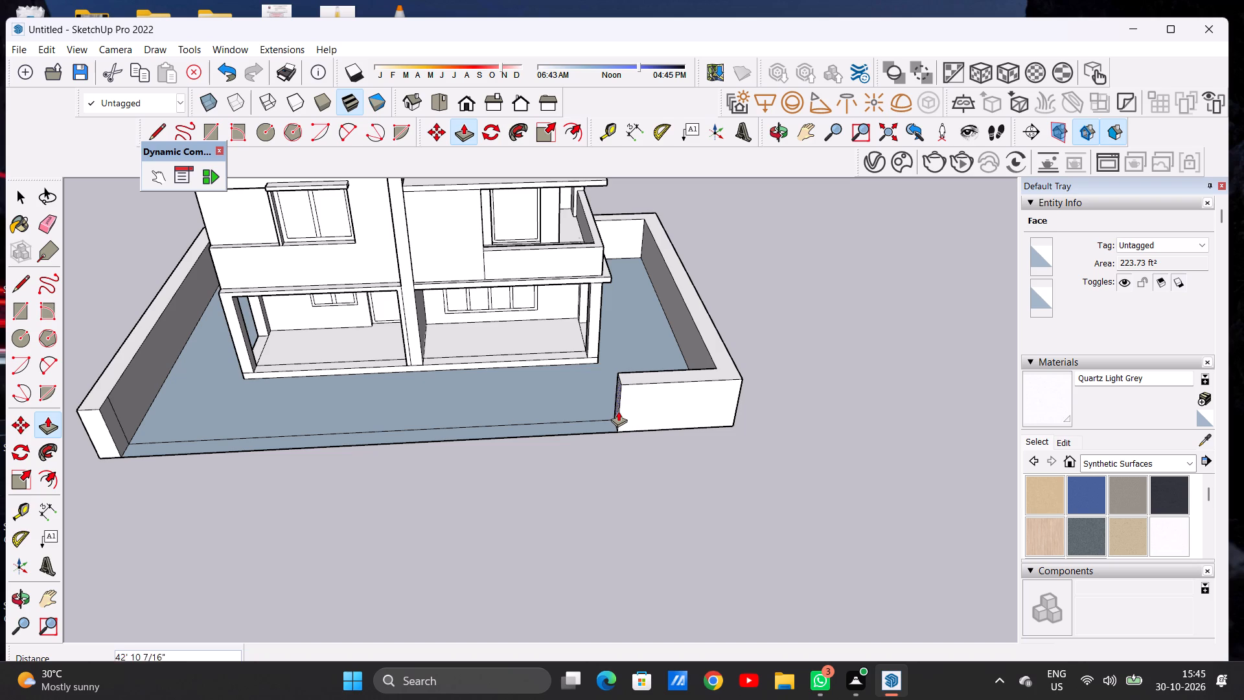
pyautogui.click(623, 411)
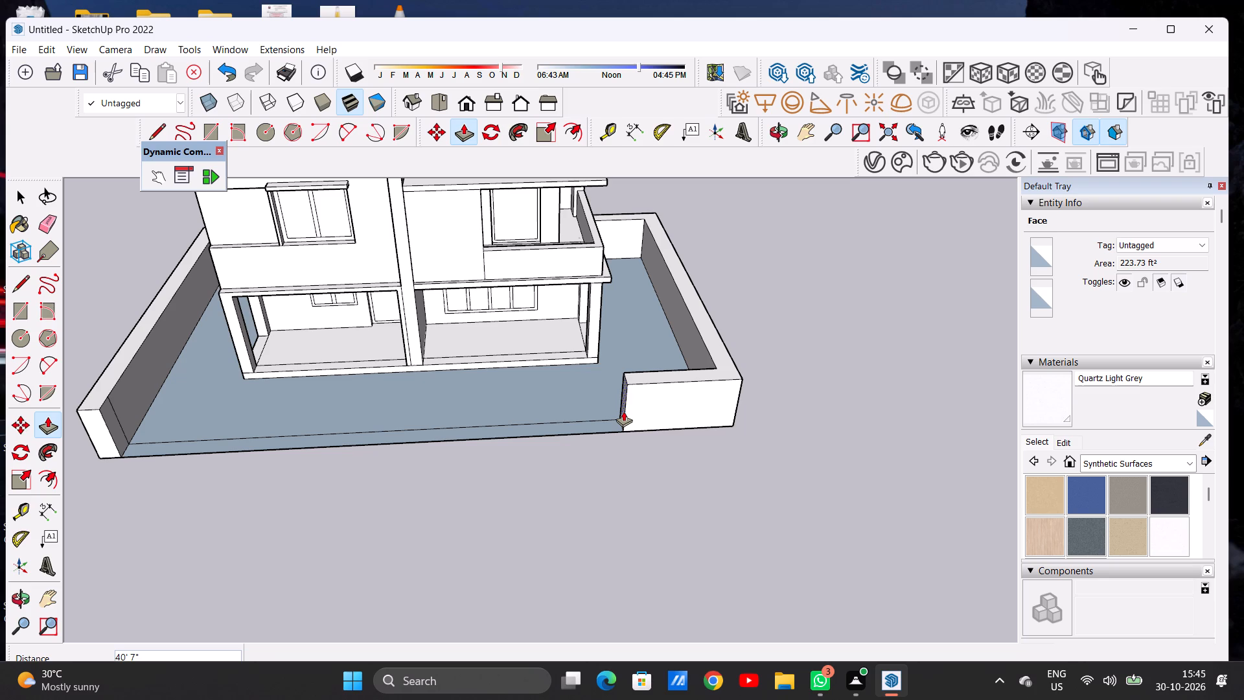
pyautogui.press('space')
# Draw a line about 8' 9" long across the front ground strip, just beyond the free end of the front wall section.
pyautogui.scroll(-7, 623, 428)
pyautogui.moveTo(633, 468); pyautogui.dragTo(610, 338, button='middle')
pyautogui.scroll(6, 613, 426)
pyautogui.moveTo(598, 398); pyautogui.dragTo(591, 491, button='middle')
pyautogui.scroll(2, 608, 468)
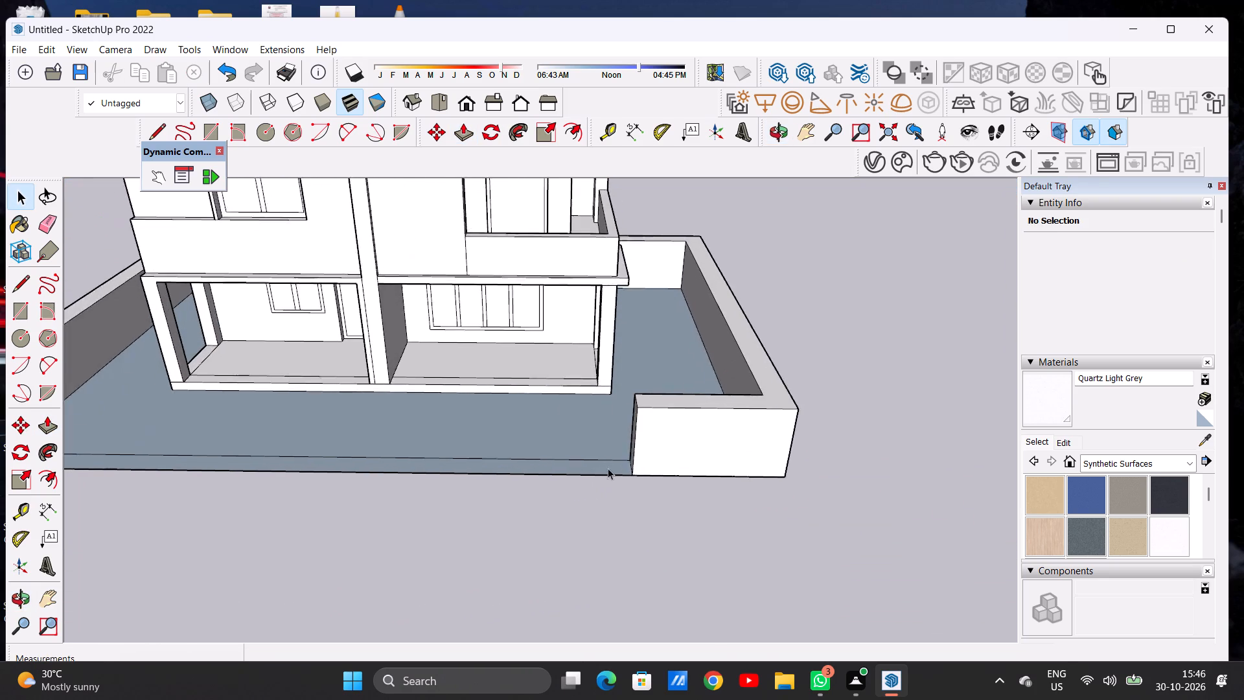
pyautogui.scroll(2, 608, 468)
pyautogui.scroll(-1, 608, 468)
pyautogui.scroll(1, 608, 468)
pyautogui.press('l')
pyautogui.moveTo(606, 452); pyautogui.dragTo(614, 489, button='middle')
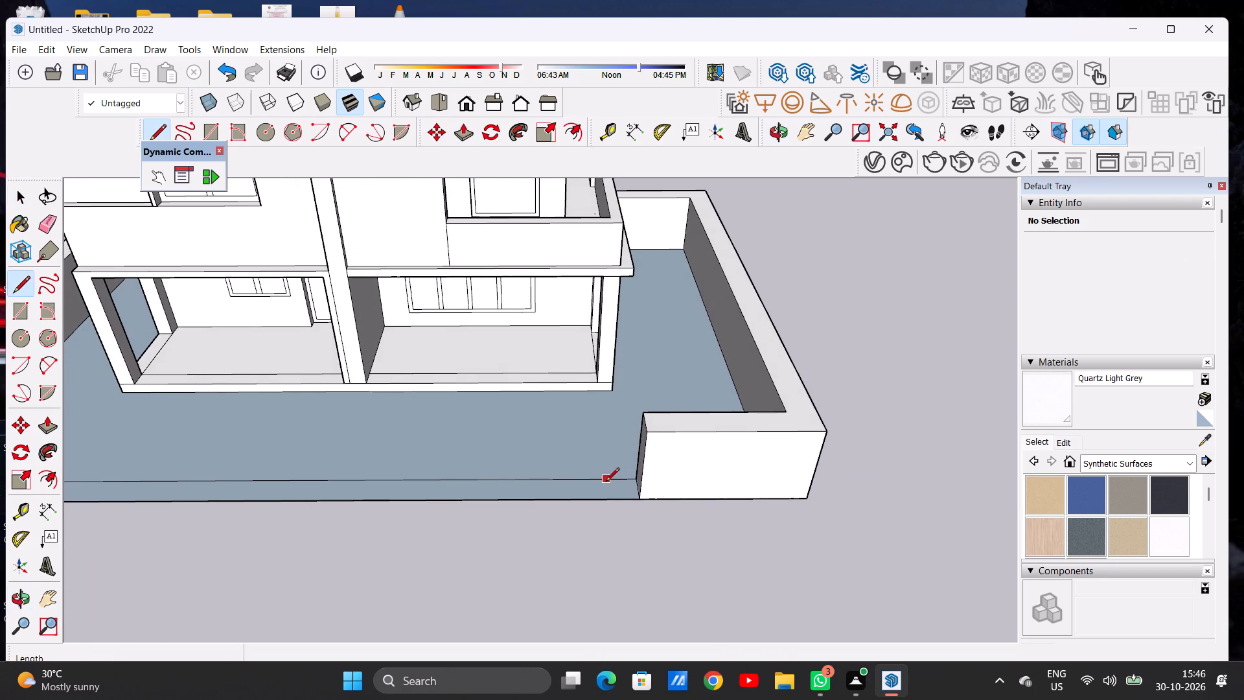
pyautogui.click(604, 482)
pyautogui.click(601, 500)
# Push/Pull the small marked-off rectangle at the front wall's end up about 25' 6", level with the wall top, to form a pillar.
pyautogui.press('p')
pyautogui.click(623, 487)
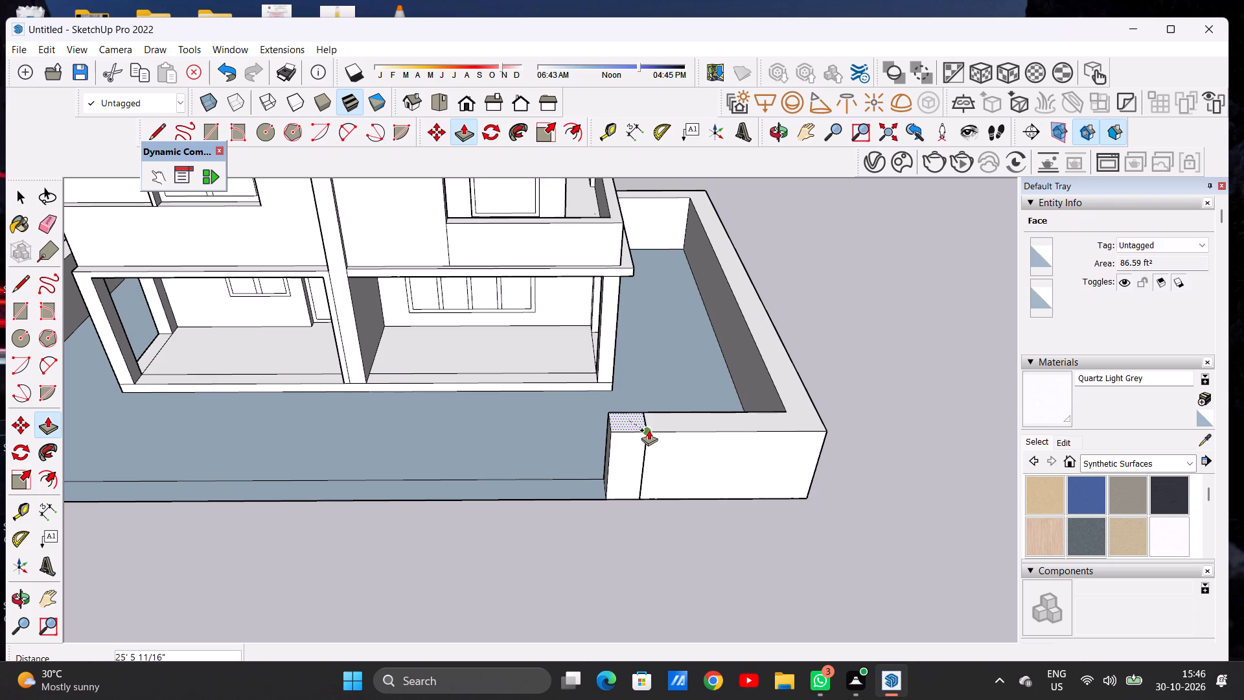
pyautogui.click(649, 430)
pyautogui.scroll(12, 638, 419)
pyautogui.moveTo(660, 450); pyautogui.dragTo(606, 373, button='middle')
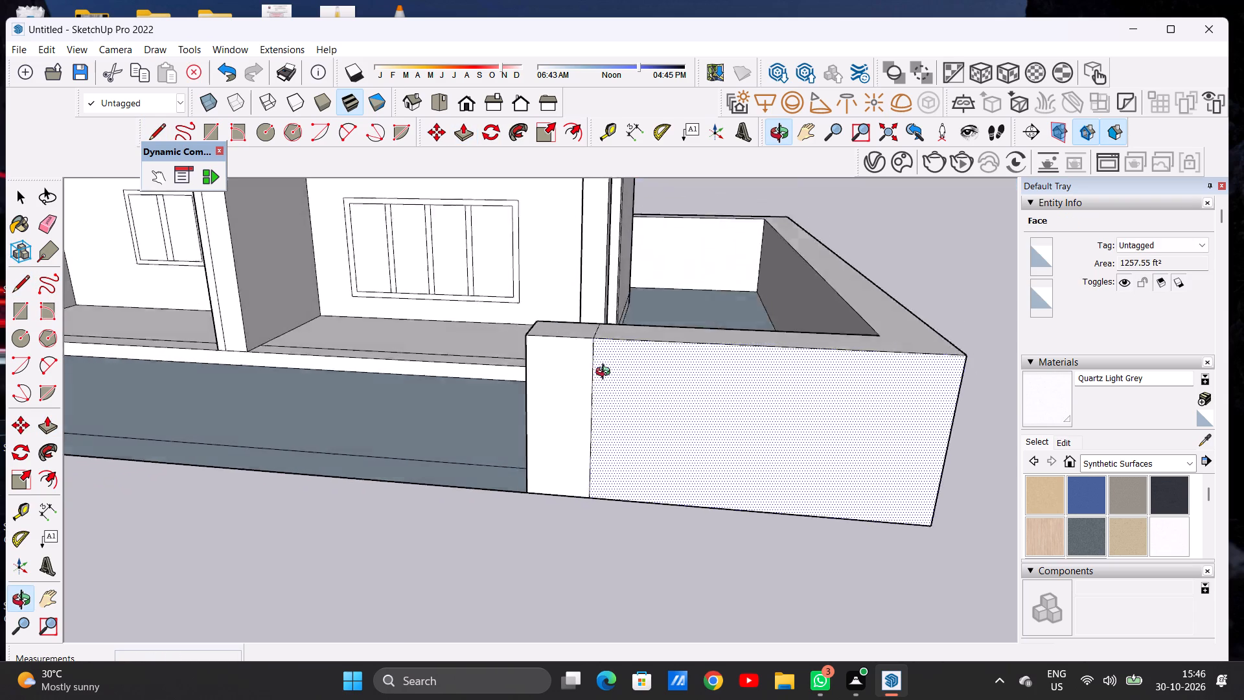
pyautogui.moveTo(606, 373); pyautogui.dragTo(616, 412, button='middle')
pyautogui.scroll(7, 593, 387)
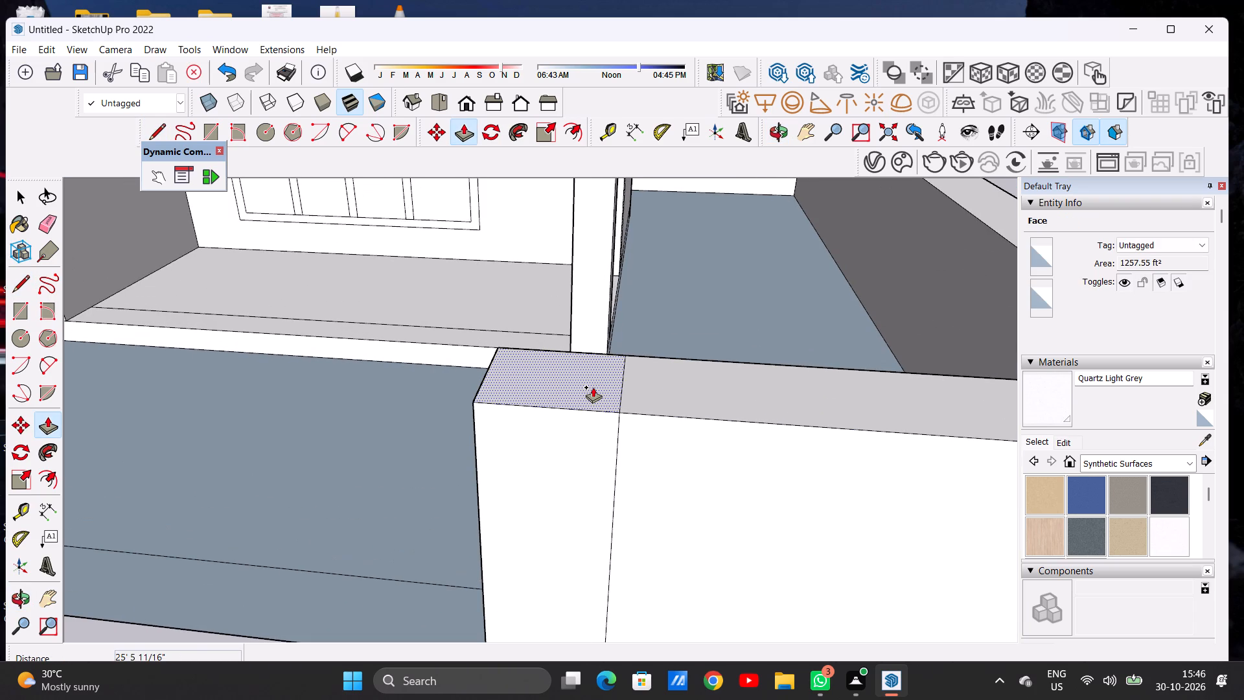
# Push/Pull the top of the pillar at the front wall's end up about 3' above the wall top.
pyautogui.click(593, 387)
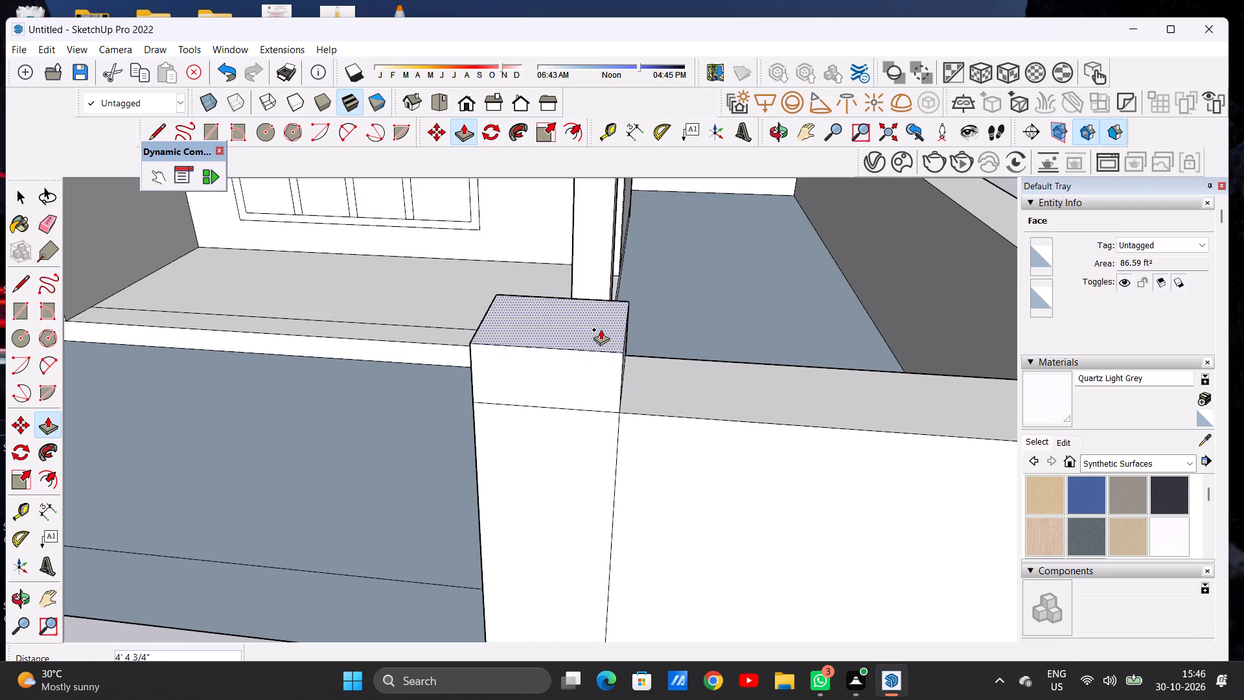
pyautogui.press('space')
pyautogui.press('p')
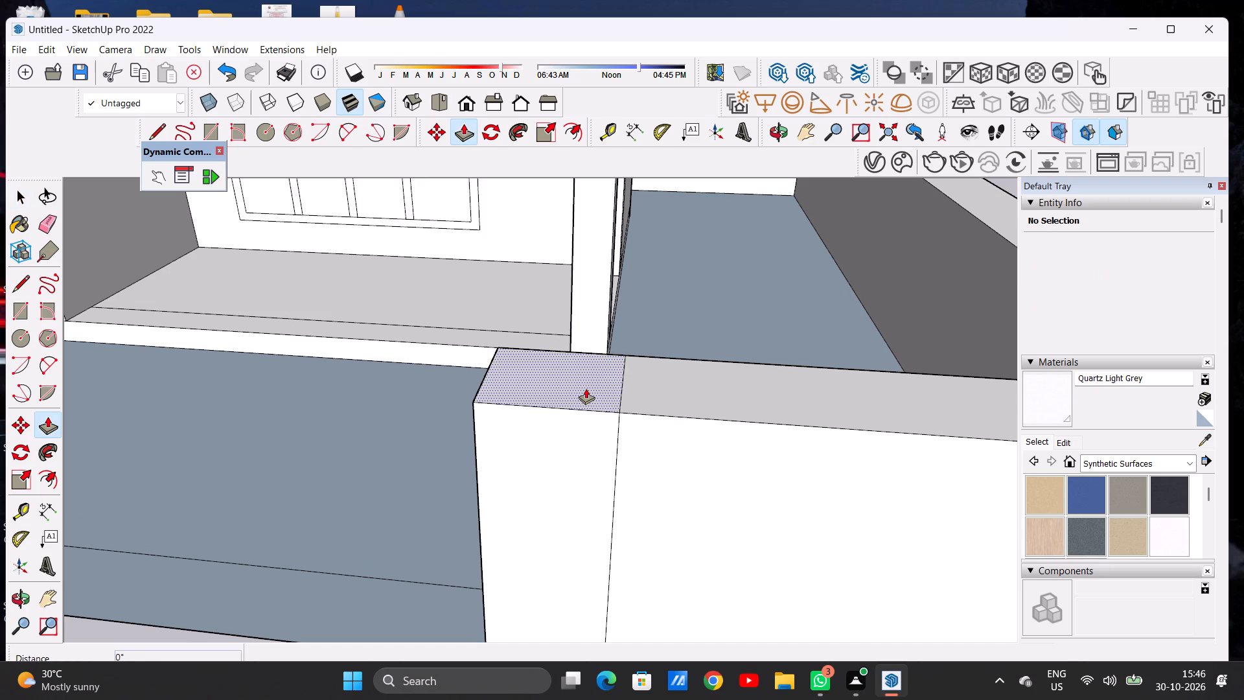
pyautogui.click(586, 388)
pyautogui.click(593, 349)
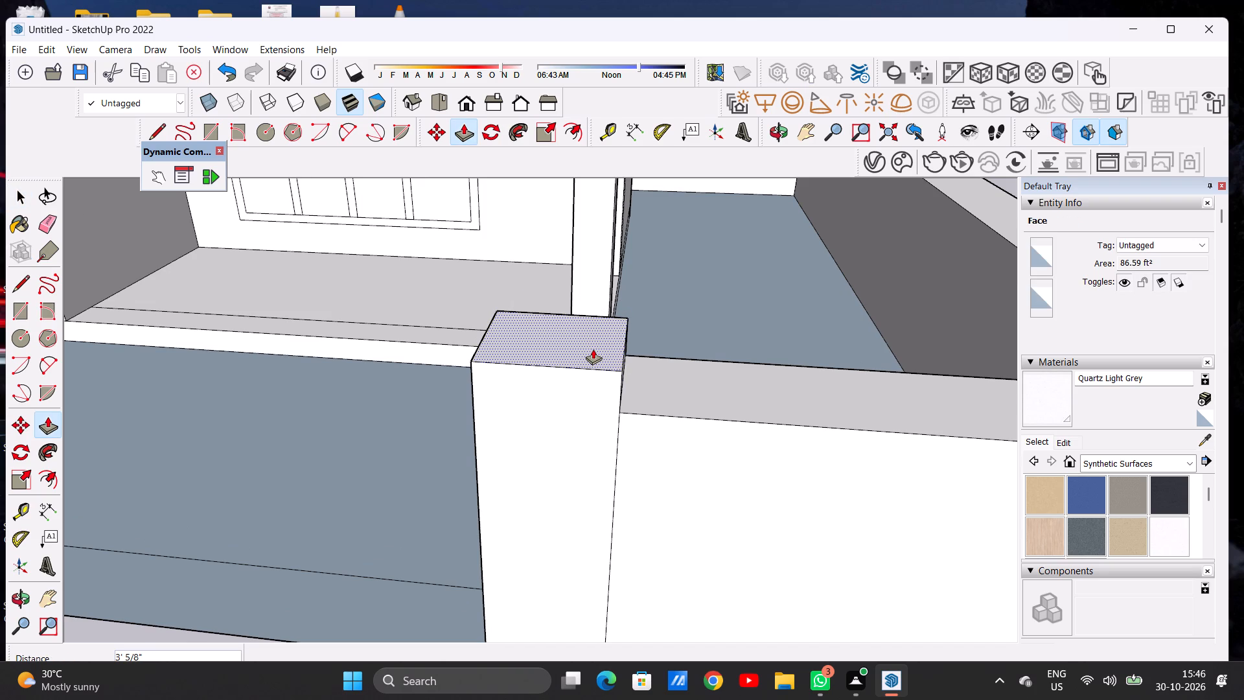
# Push/Pull the same pillar's top up about another 1' 8" to form a cap band.
pyautogui.click(594, 354)
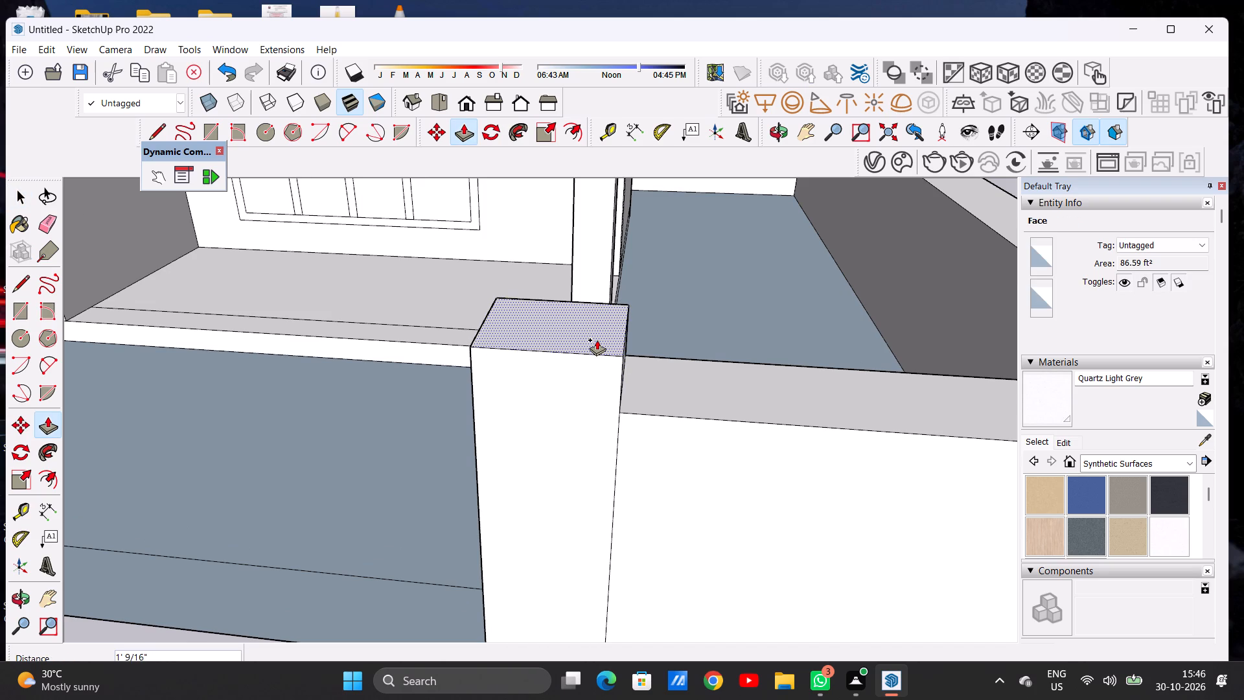
pyautogui.click(597, 331)
pyautogui.press('space')
# Draw two parallel lines about 8' 9" long across the front ground strip near its middle, marking off a second pillar's footprint.
pyautogui.scroll(-4, 625, 467)
pyautogui.scroll(1, 632, 475)
pyautogui.scroll(-6, 633, 476)
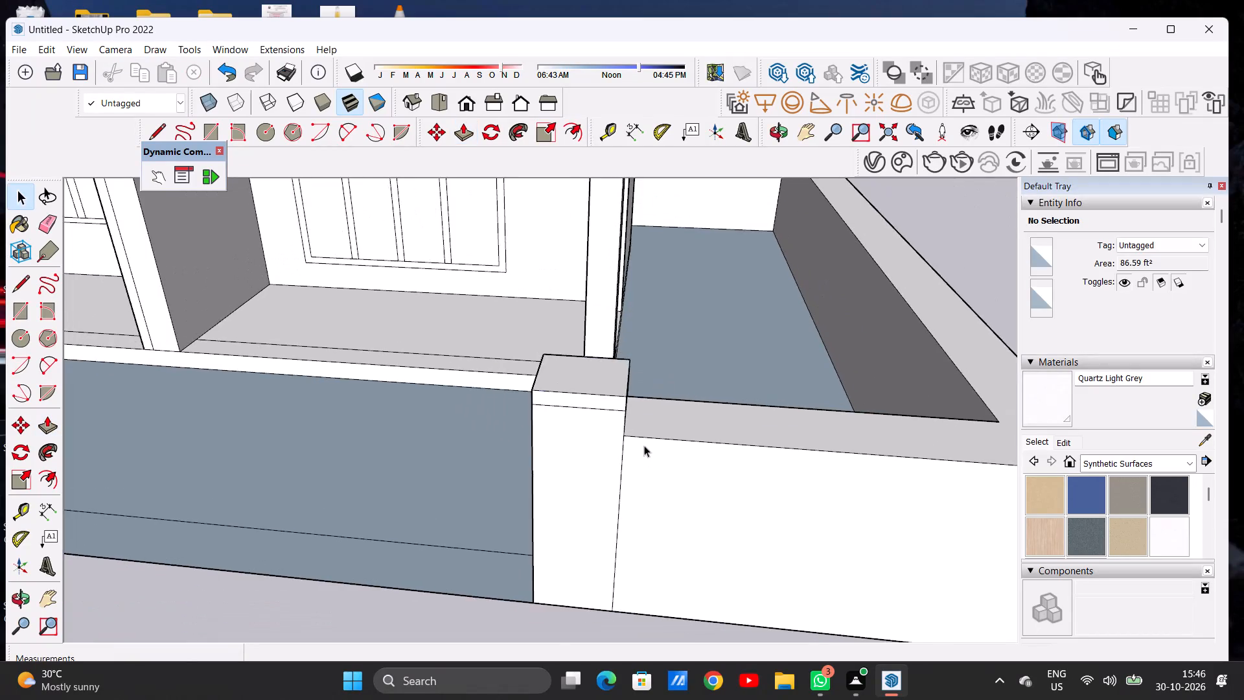
pyautogui.scroll(-3, 644, 445)
pyautogui.moveTo(630, 472); pyautogui.dragTo(661, 390, button='middle')
pyautogui.scroll(-13, 659, 439)
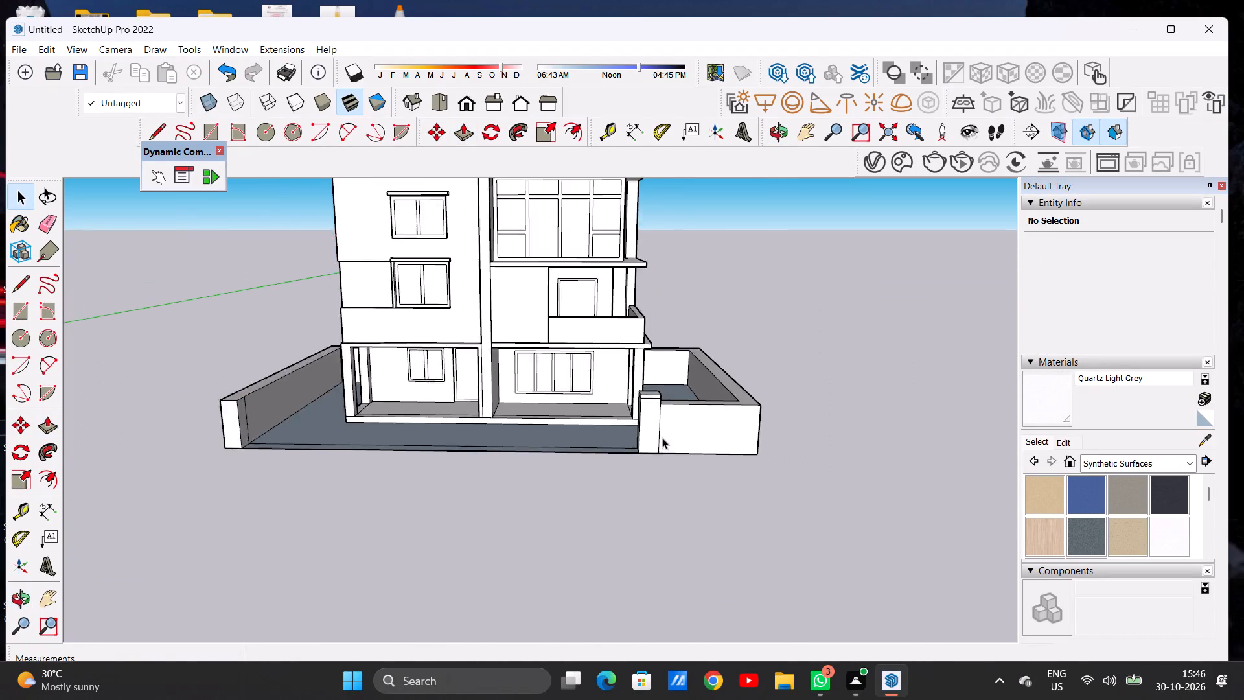
pyautogui.scroll(-1, 662, 437)
pyautogui.moveTo(538, 430); pyautogui.dragTo(544, 526, button='middle')
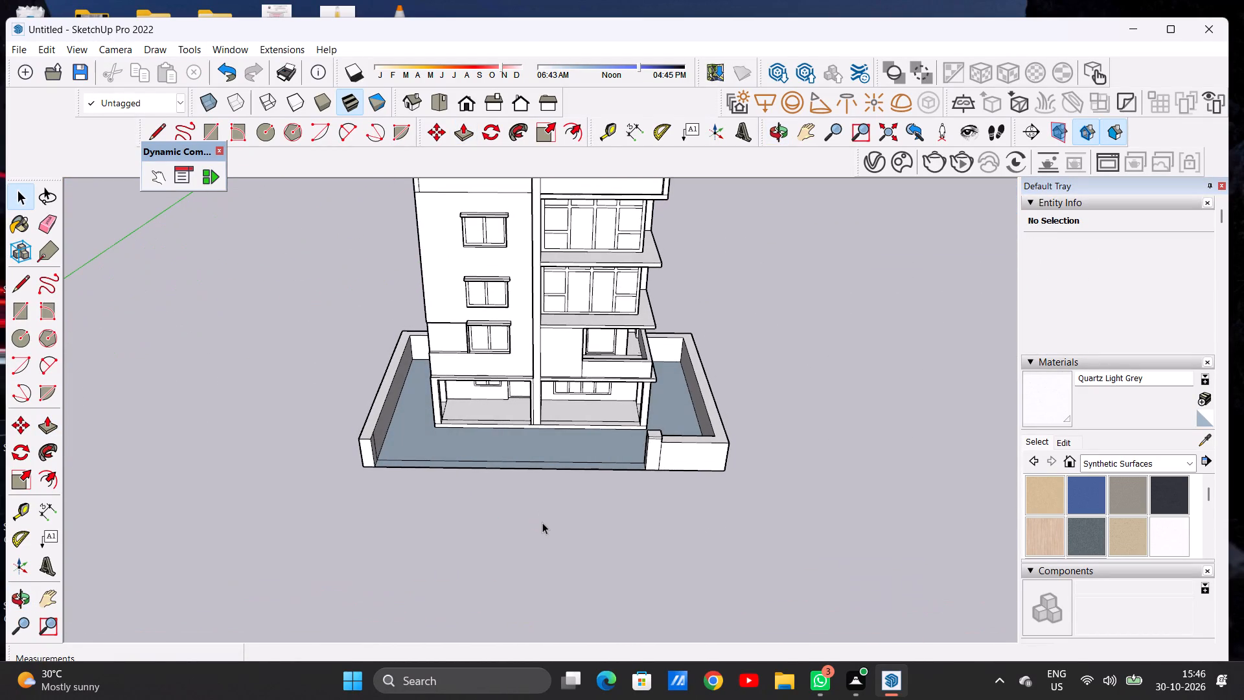
pyautogui.scroll(-5, 625, 412)
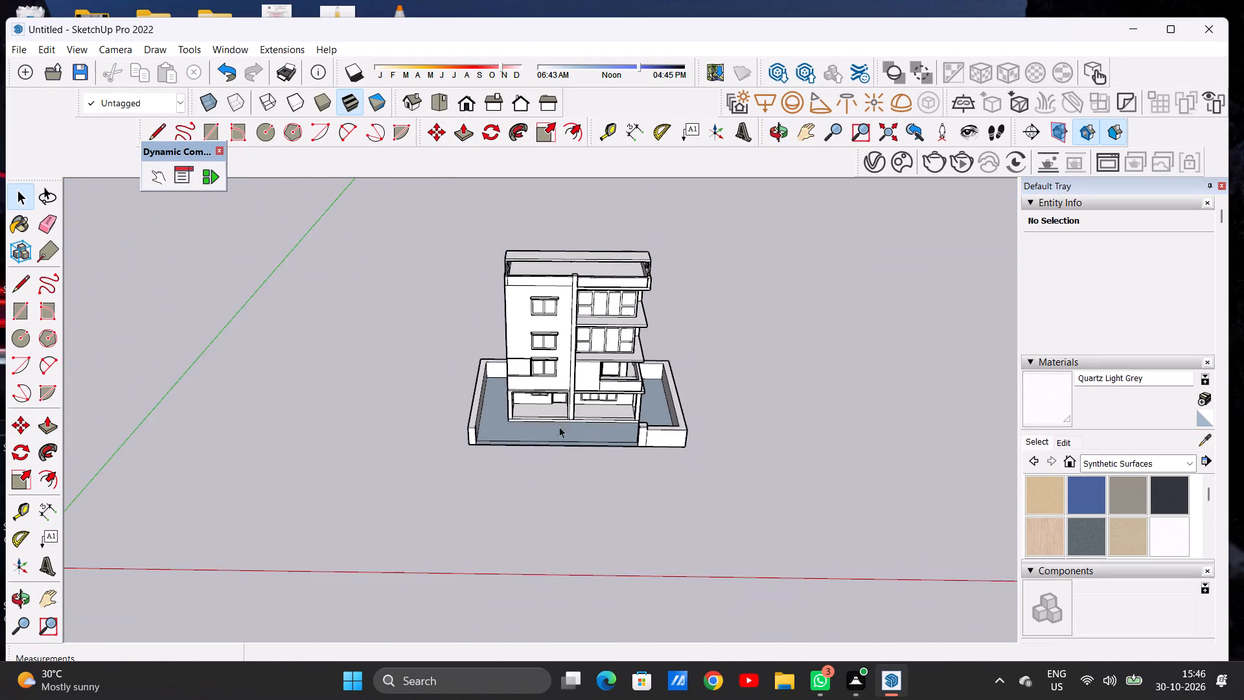
pyautogui.scroll(12, 509, 461)
pyautogui.scroll(-1, 521, 450)
pyautogui.scroll(1, 521, 450)
pyautogui.moveTo(481, 385); pyautogui.dragTo(490, 491, button='middle')
pyautogui.scroll(-4, 343, 434)
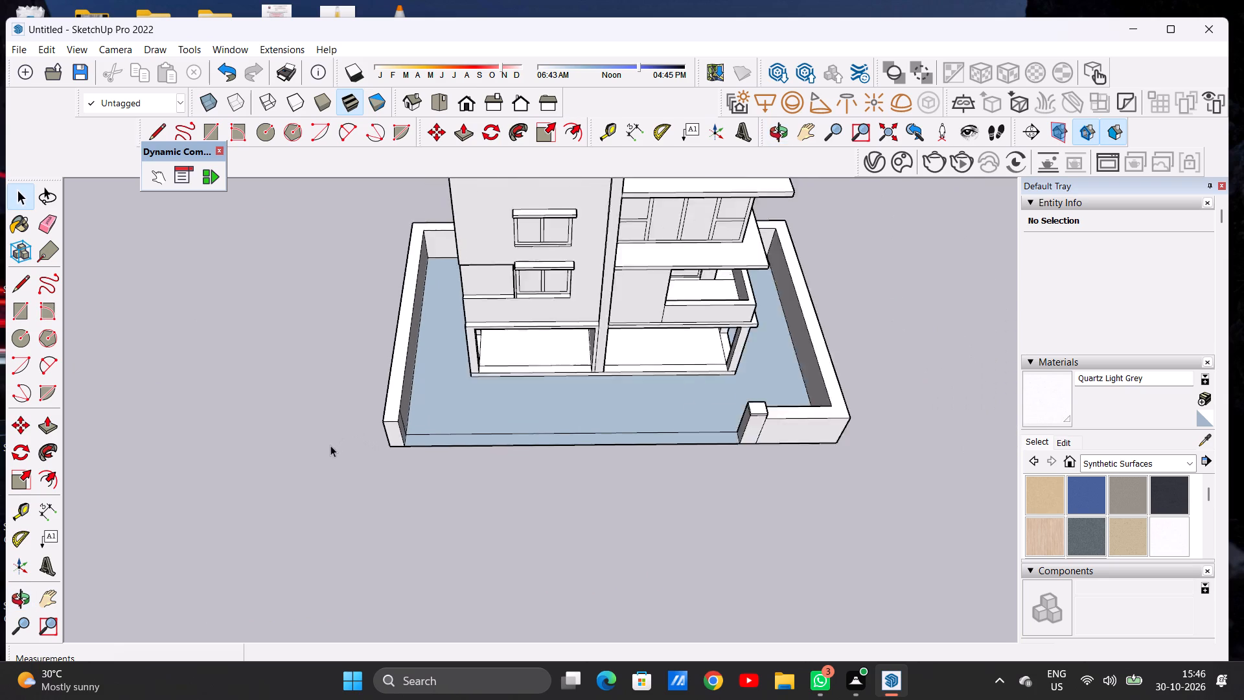
pyautogui.scroll(-2, 330, 445)
pyautogui.scroll(3, 446, 441)
pyautogui.scroll(-1, 454, 441)
pyautogui.scroll(2, 454, 441)
pyautogui.moveTo(454, 430); pyautogui.dragTo(456, 491, button='middle')
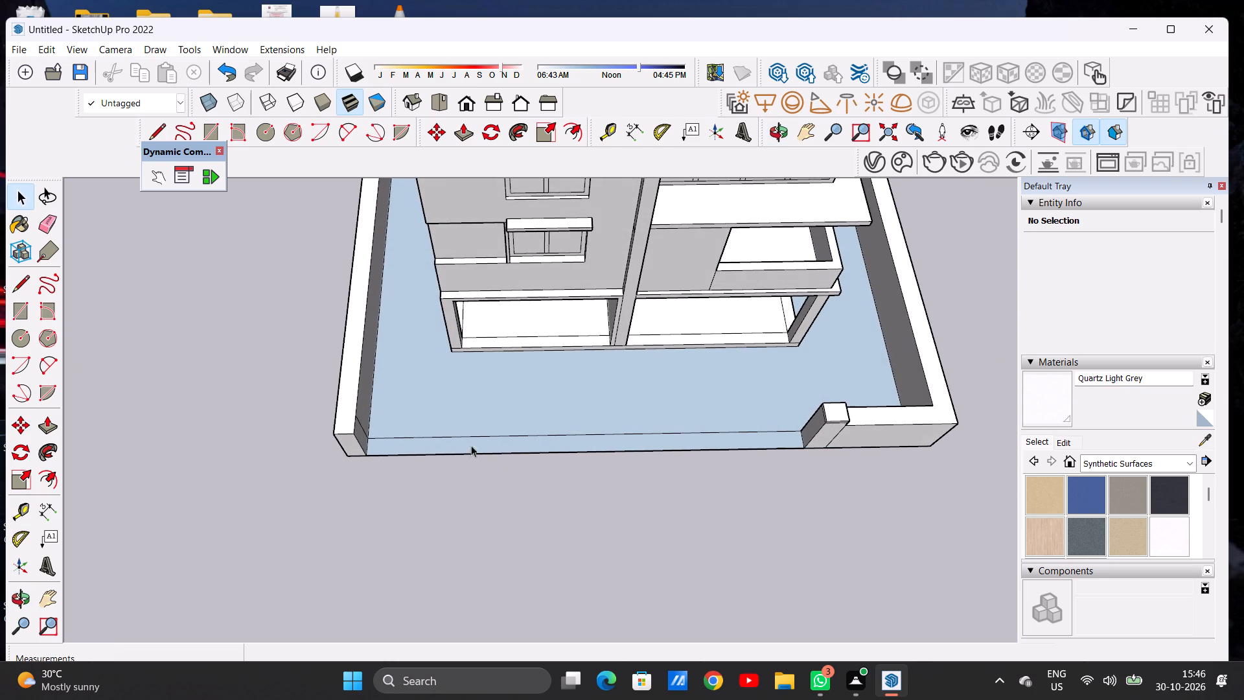
pyautogui.scroll(-3, 476, 441)
pyautogui.moveTo(590, 487); pyautogui.dragTo(606, 345, button='middle')
pyautogui.scroll(2, 614, 462)
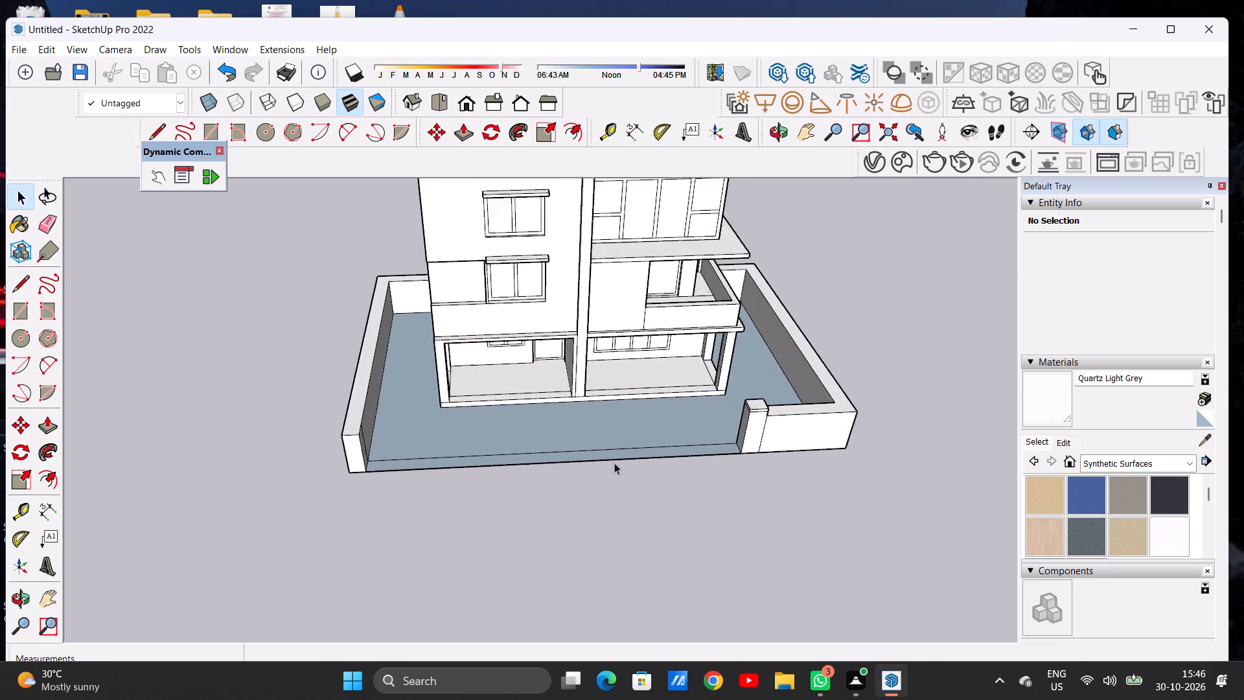
pyautogui.scroll(4, 614, 463)
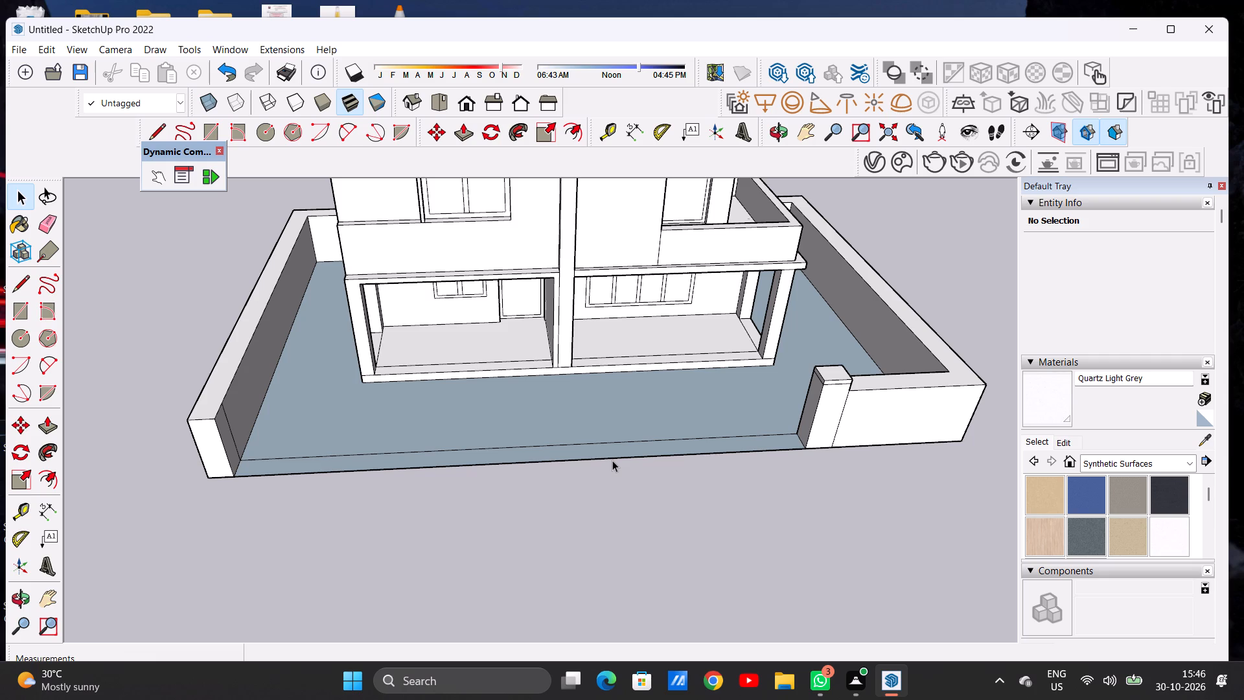
pyautogui.press('l')
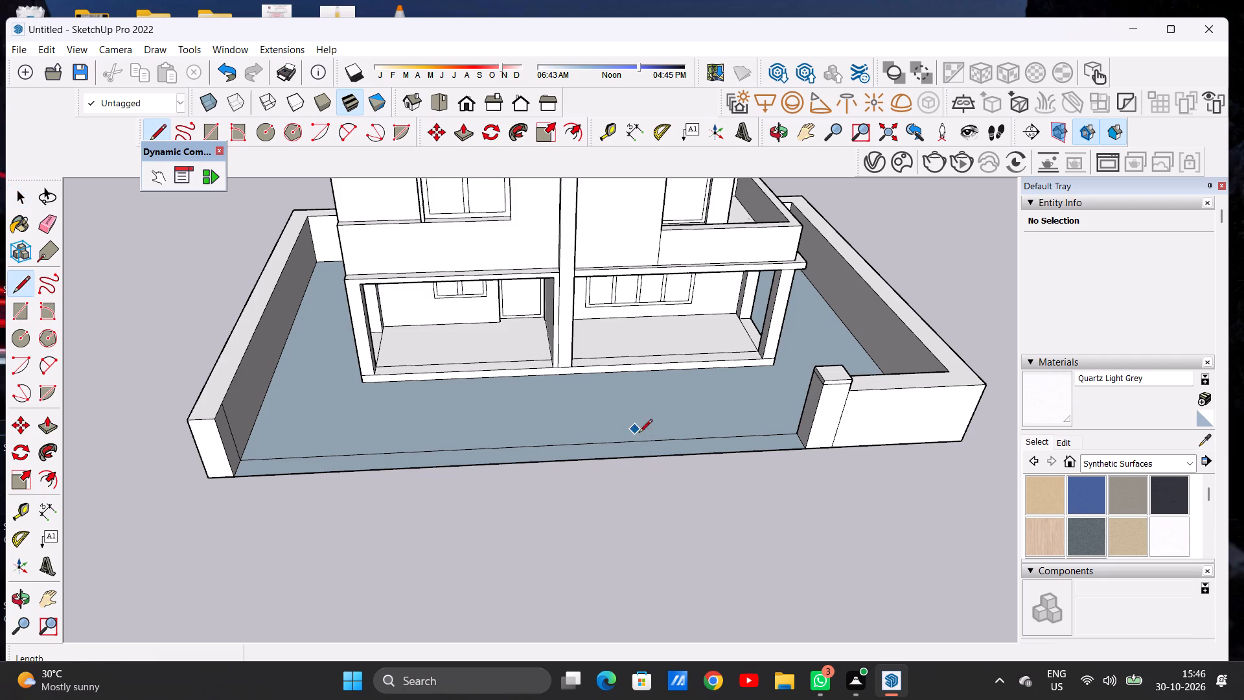
pyautogui.moveTo(645, 450); pyautogui.dragTo(618, 500, button='middle')
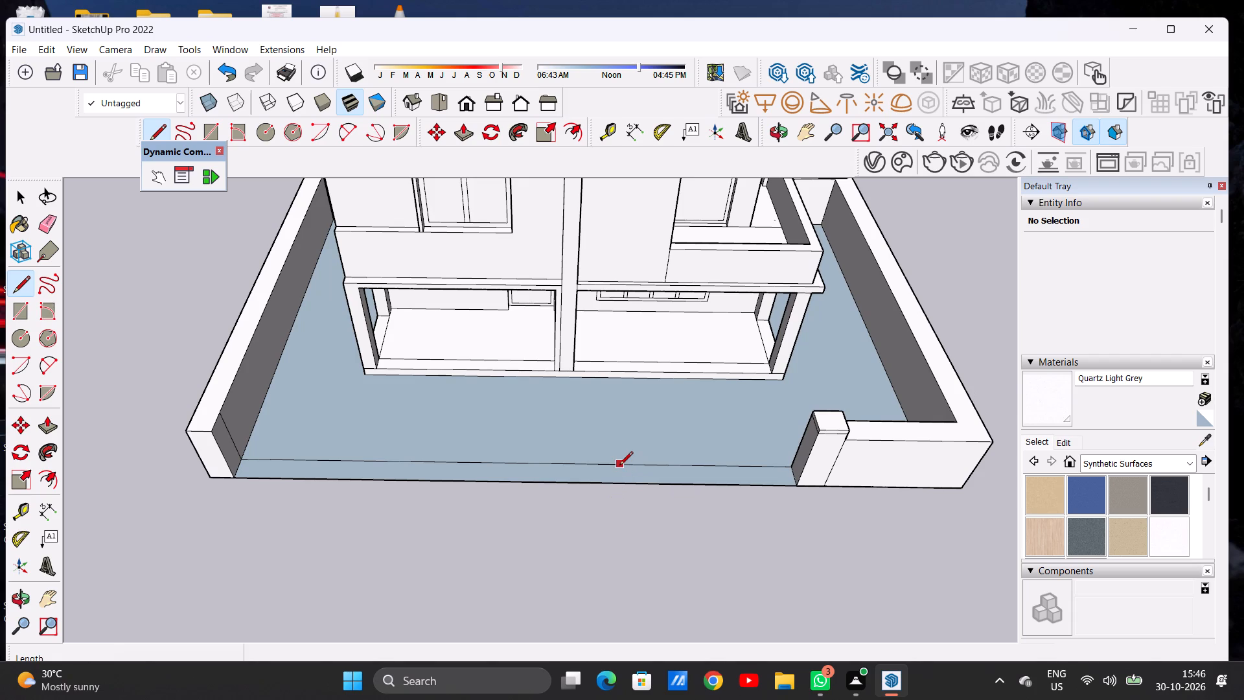
pyautogui.click(619, 466)
pyautogui.click(622, 485)
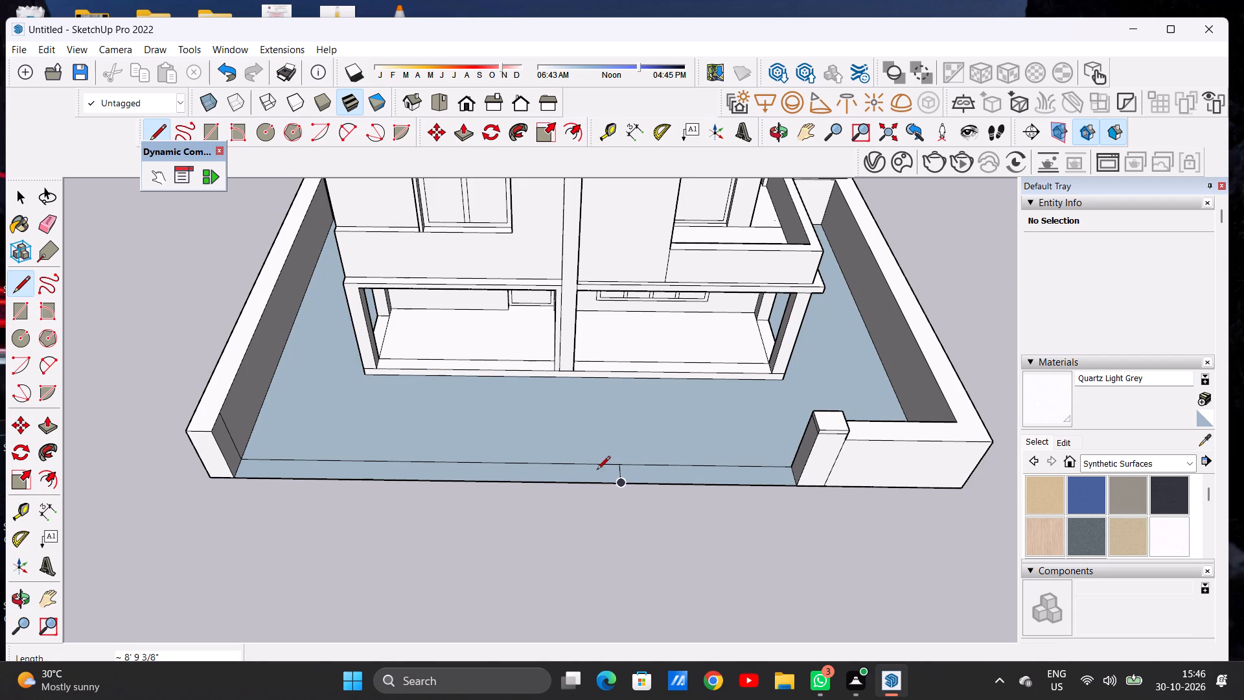
pyautogui.click(588, 466)
pyautogui.click(590, 482)
pyautogui.press('space')
# Push/Pull the marked-off rectangle up about 28' 6", level with the base of the first pillar's cap band.
pyautogui.scroll(-6, 608, 555)
pyautogui.moveTo(620, 570); pyautogui.dragTo(620, 500, button='middle')
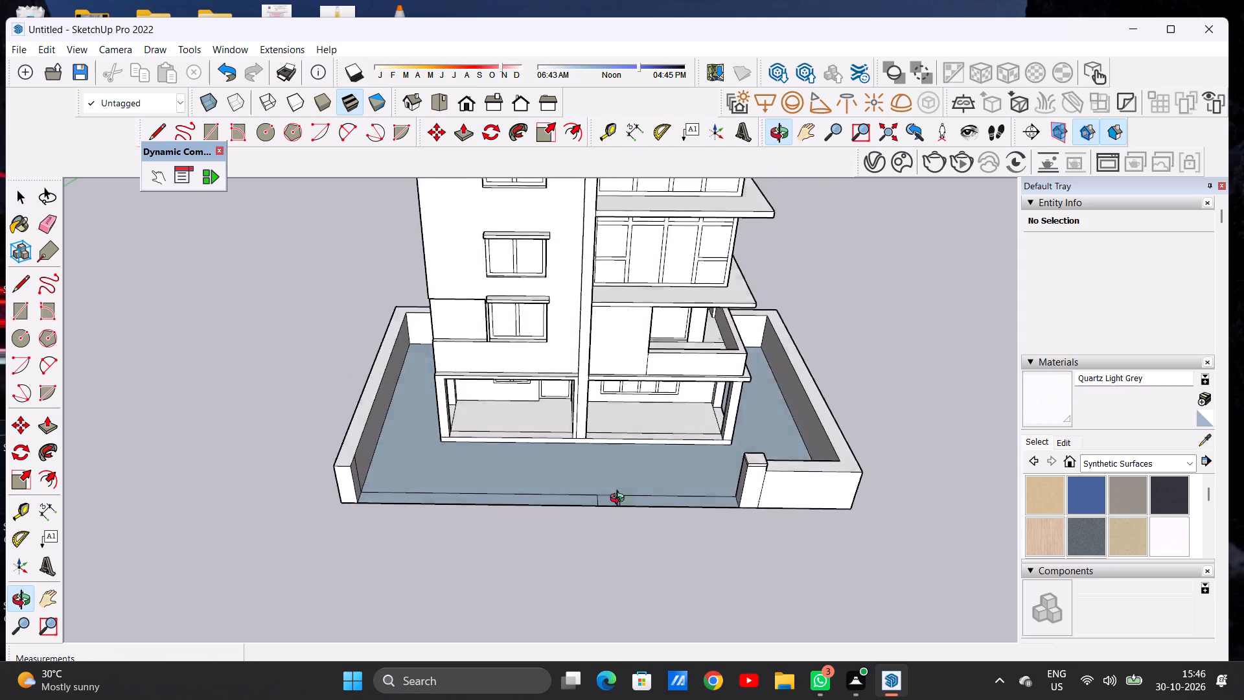
pyautogui.moveTo(620, 500); pyautogui.dragTo(618, 436, button='middle')
pyautogui.scroll(12, 619, 486)
pyautogui.press('p')
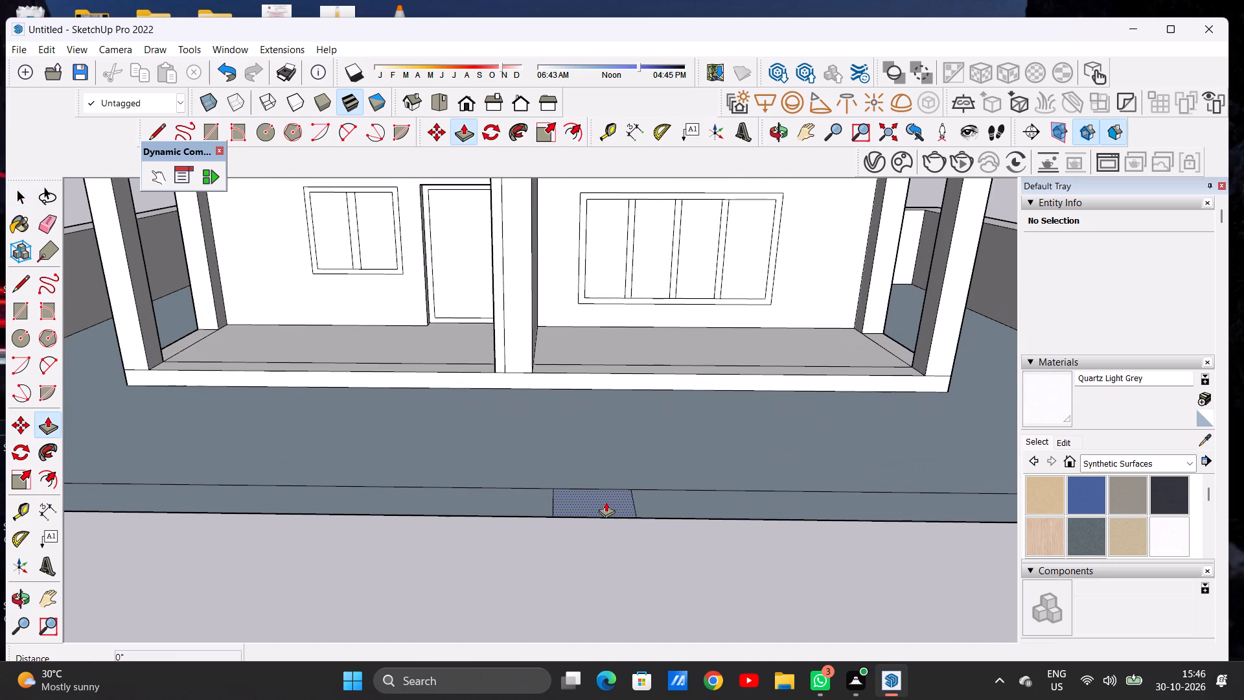
pyautogui.click(606, 502)
pyautogui.scroll(-4, 605, 470)
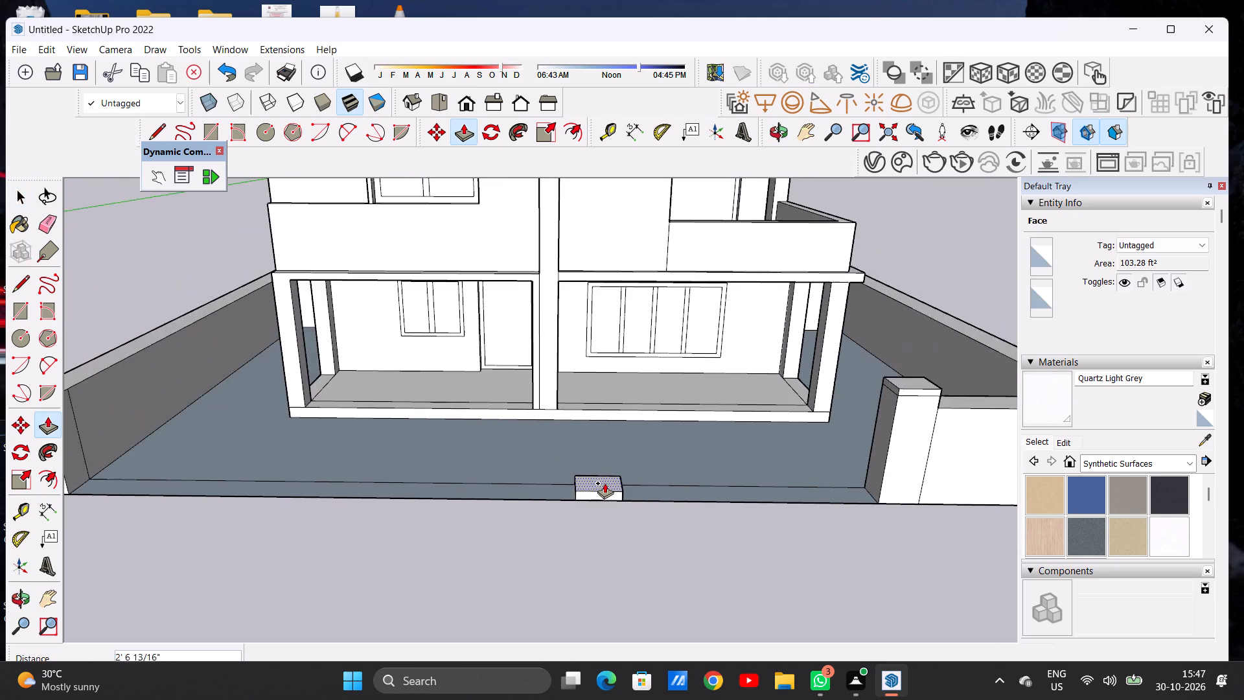
pyautogui.scroll(-7, 605, 483)
pyautogui.scroll(1, 776, 432)
pyautogui.scroll(-1, 776, 432)
pyautogui.scroll(14, 778, 432)
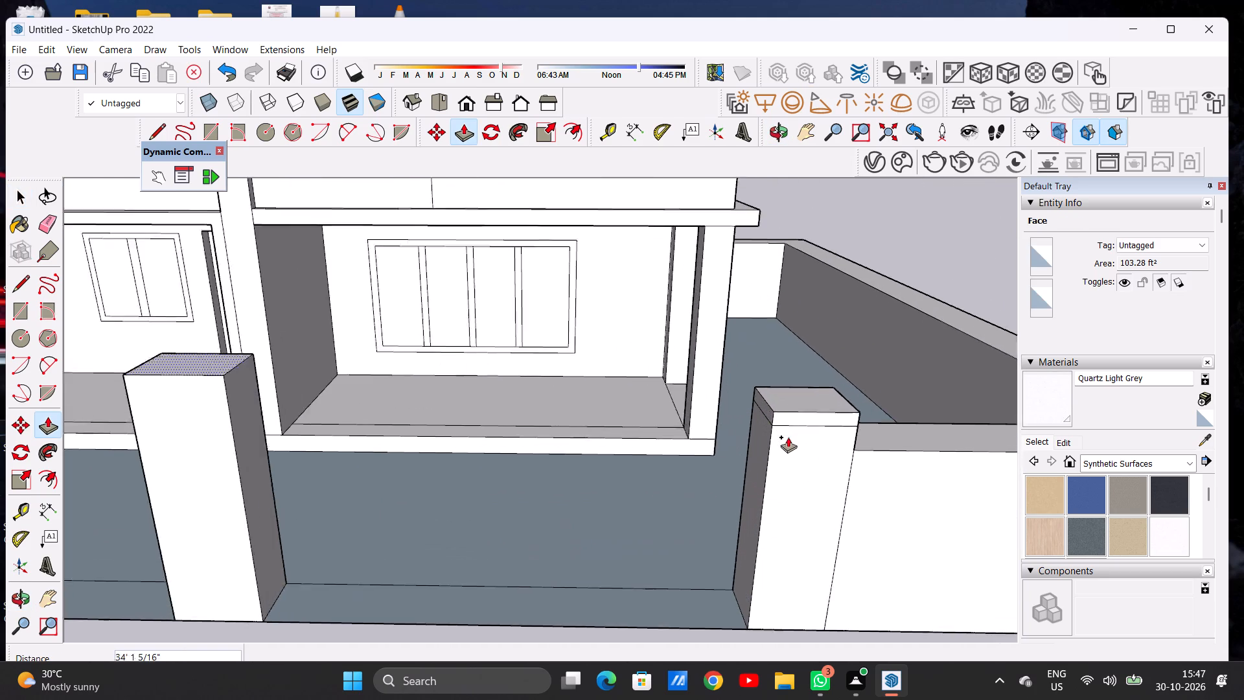
pyautogui.scroll(2, 788, 437)
pyautogui.click(767, 425)
# Push/Pull the middle pillar's top up about another 1' 8" to match the top of the first pillar.
pyautogui.scroll(-8, 772, 456)
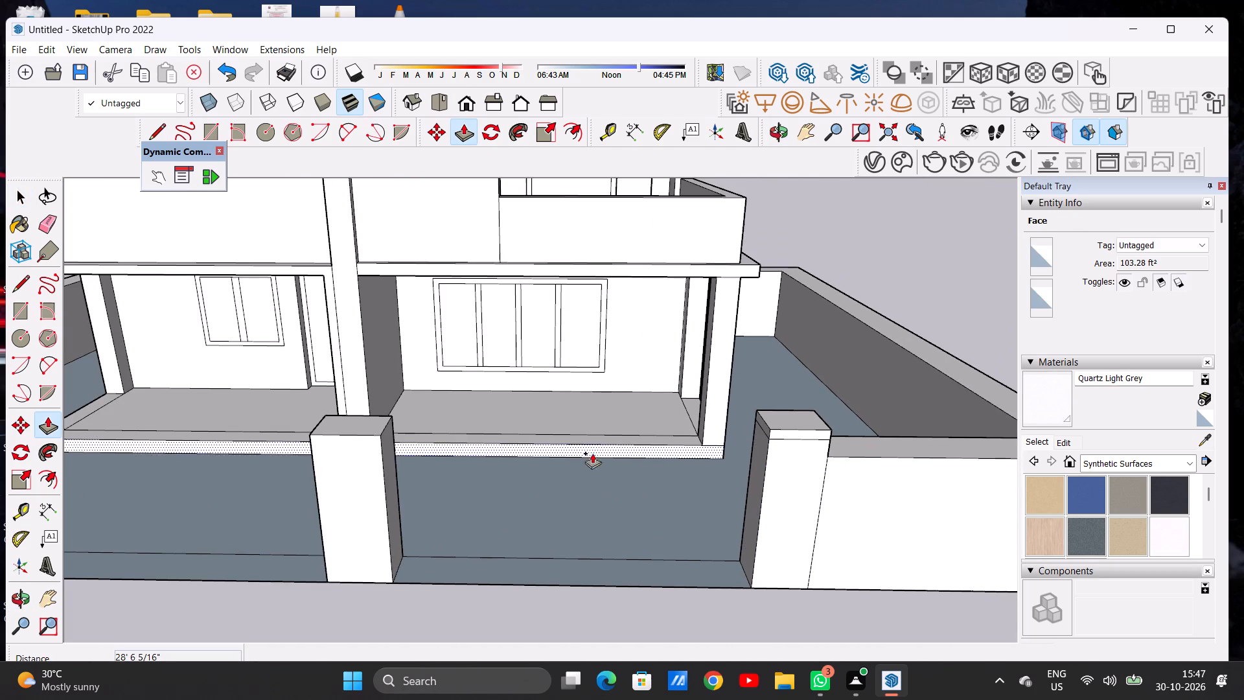
pyautogui.click(366, 431)
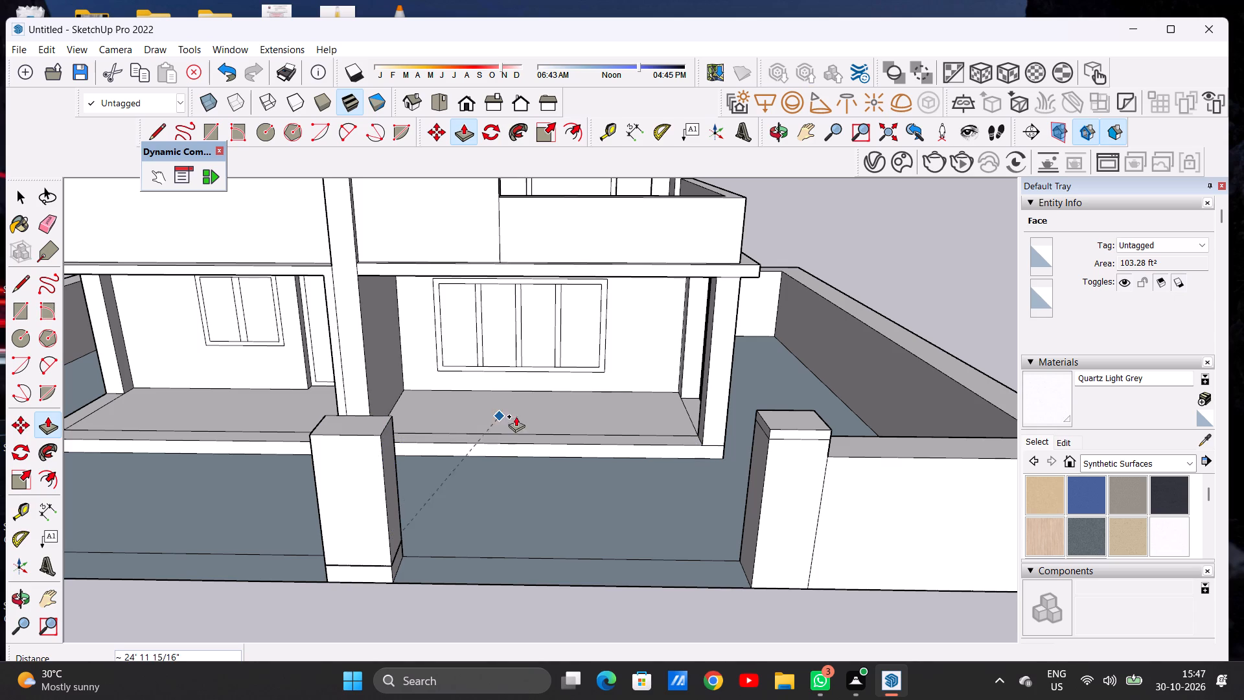
pyautogui.click(772, 430)
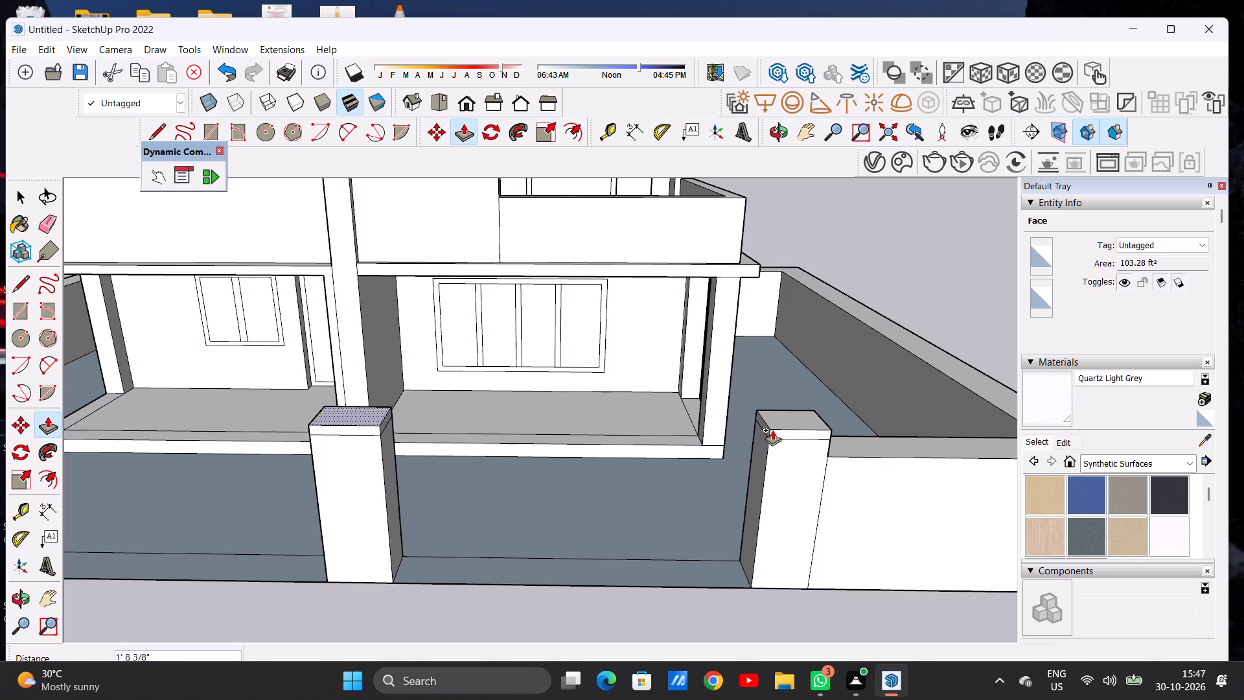
pyautogui.press('space')
# Examine the compound wall and both entrance pillars from several front and elevated angles.
pyautogui.scroll(-16, 699, 504)
pyautogui.moveTo(677, 553); pyautogui.dragTo(675, 497, button='middle')
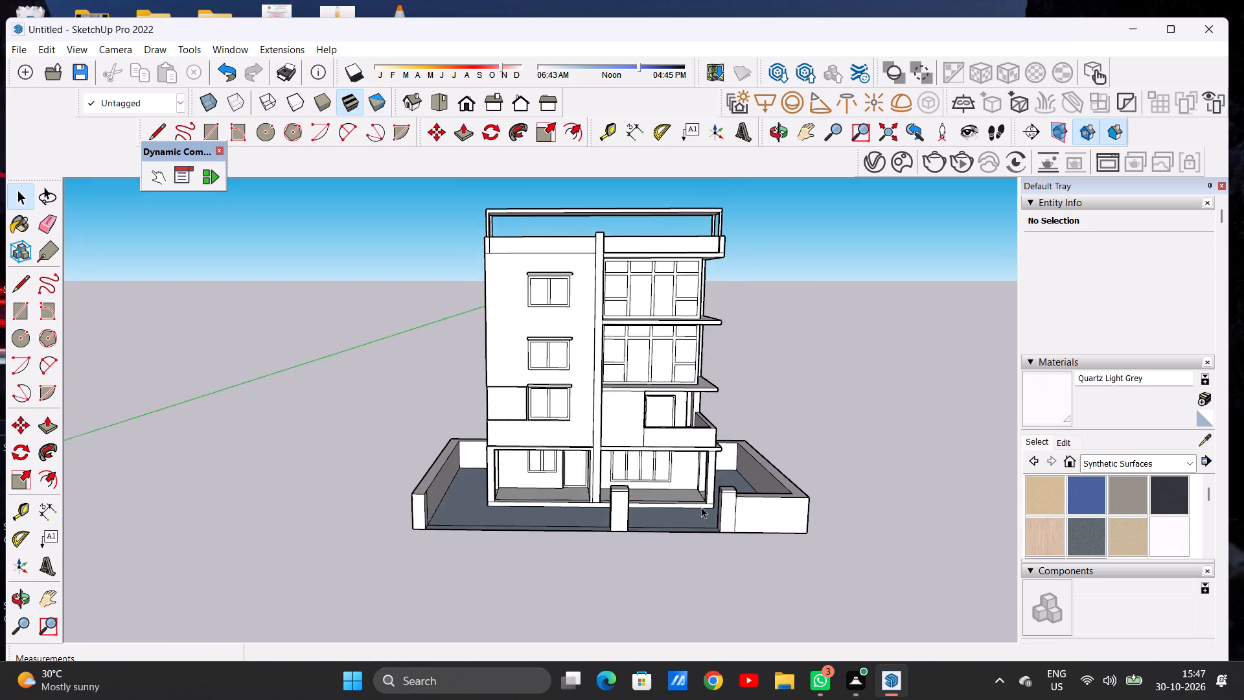
pyautogui.scroll(3, 701, 507)
pyautogui.scroll(-1, 702, 507)
pyautogui.scroll(3, 702, 507)
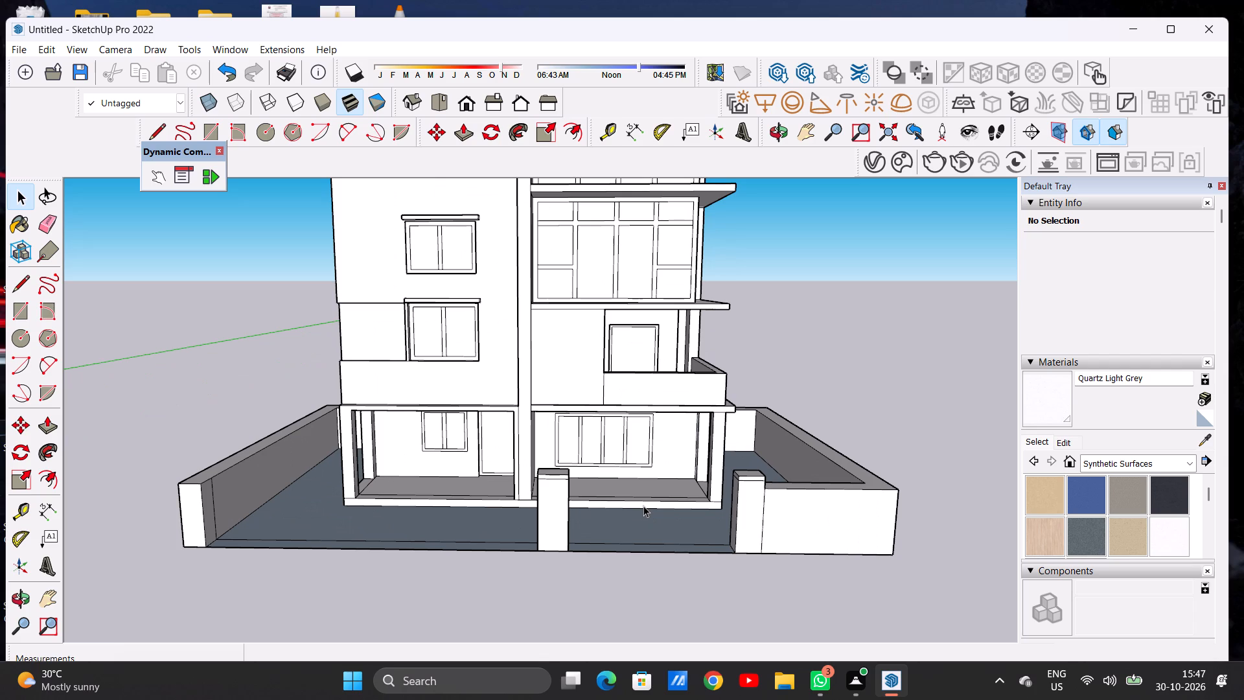
pyautogui.scroll(-8, 641, 504)
pyautogui.moveTo(601, 500); pyautogui.dragTo(599, 573, button='middle')
pyautogui.scroll(-4, 656, 578)
pyautogui.scroll(5, 577, 570)
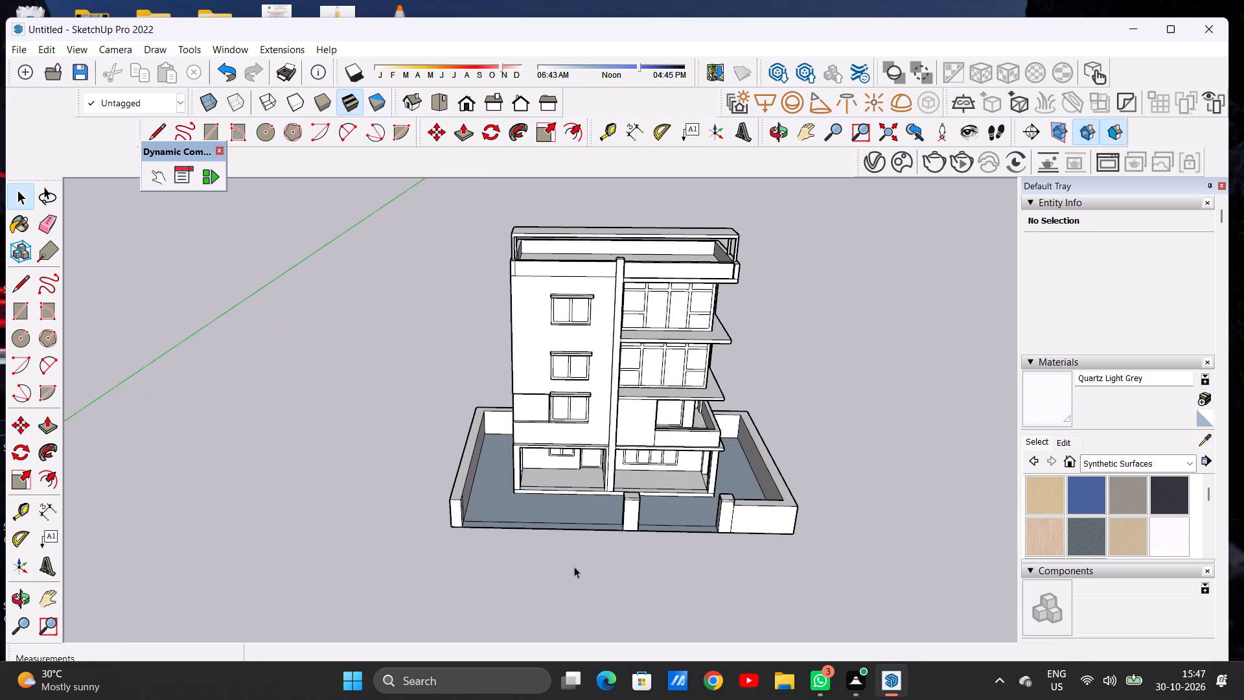
pyautogui.scroll(1, 574, 566)
pyautogui.moveTo(553, 544); pyautogui.dragTo(591, 560, button='middle')
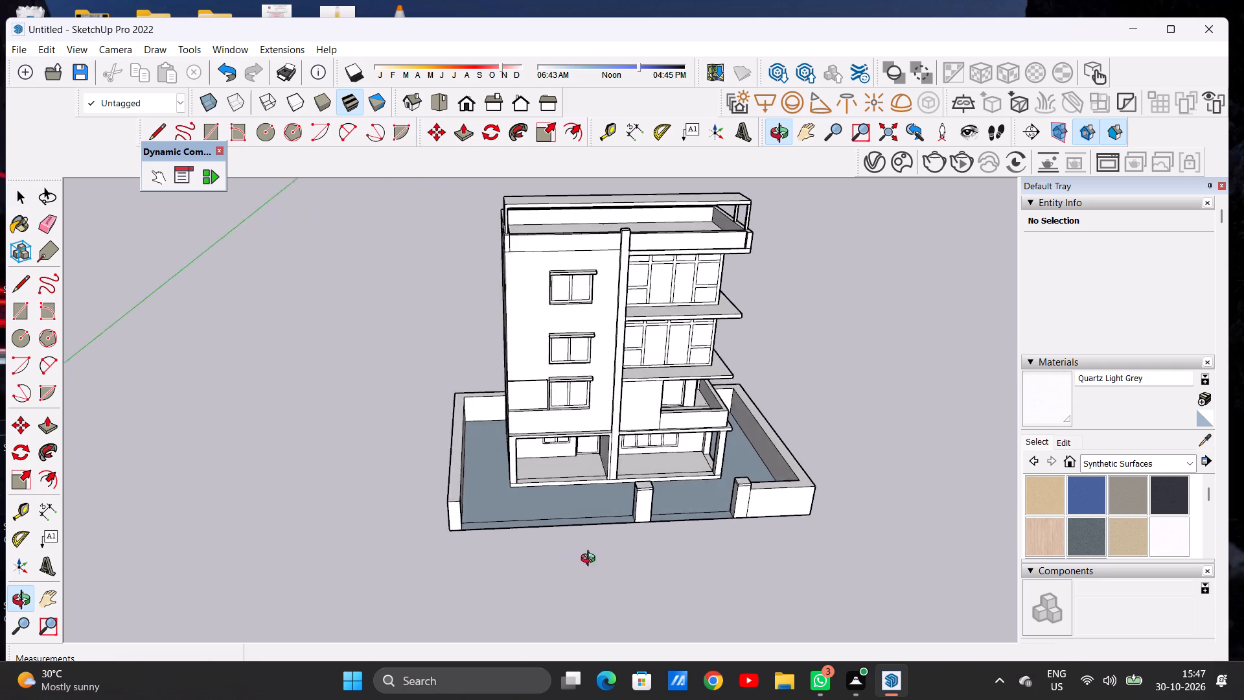
pyautogui.moveTo(591, 560); pyautogui.dragTo(559, 619, button='middle')
pyautogui.scroll(8, 594, 502)
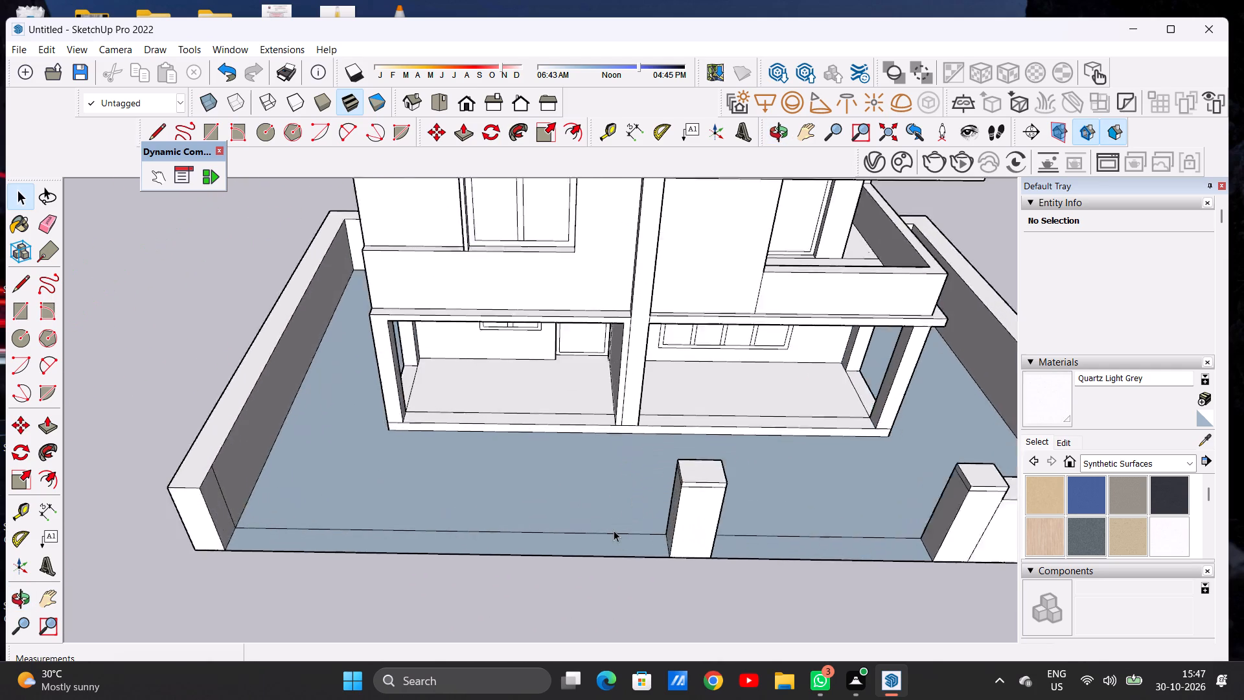
pyautogui.scroll(4, 614, 530)
pyautogui.scroll(-8, 434, 562)
pyautogui.moveTo(468, 576); pyautogui.dragTo(478, 536, button='middle')
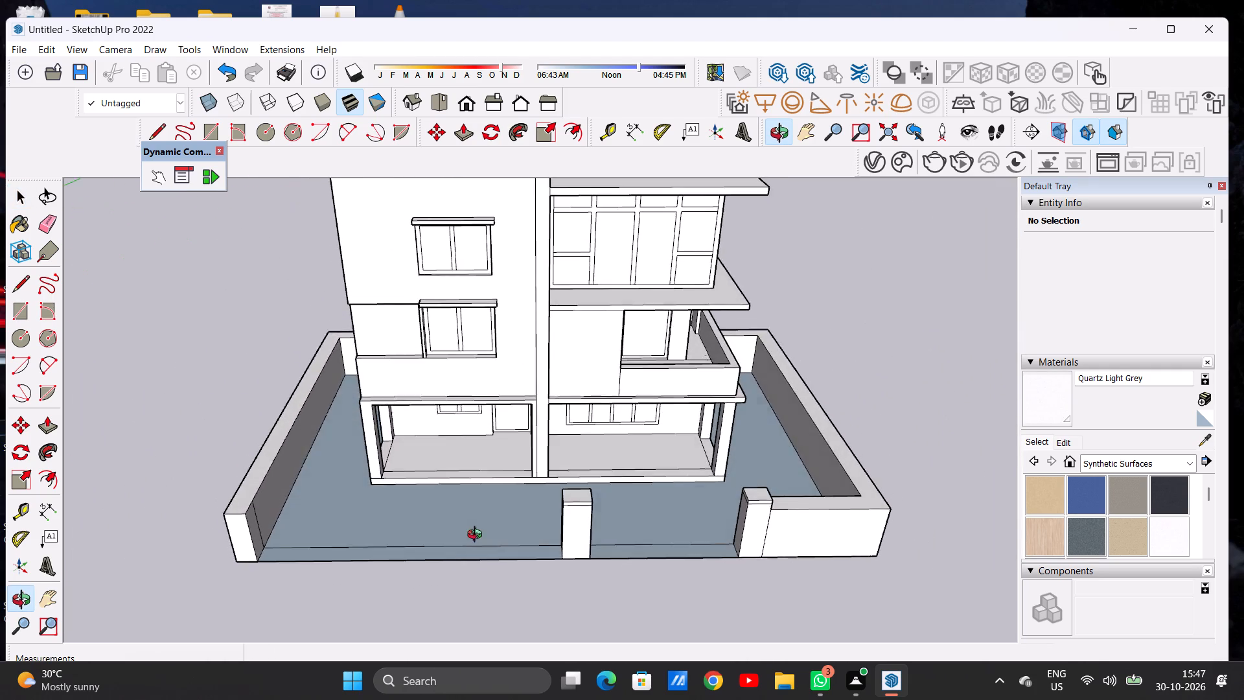
pyautogui.moveTo(478, 536); pyautogui.dragTo(470, 553, button='middle')
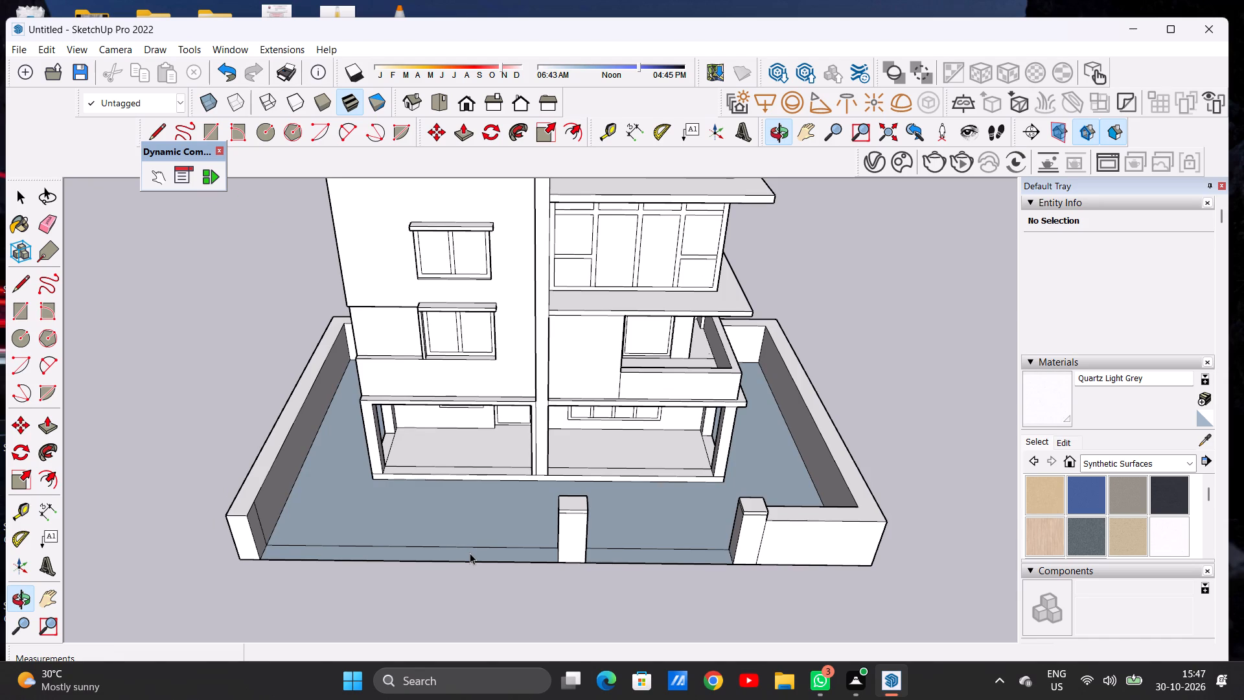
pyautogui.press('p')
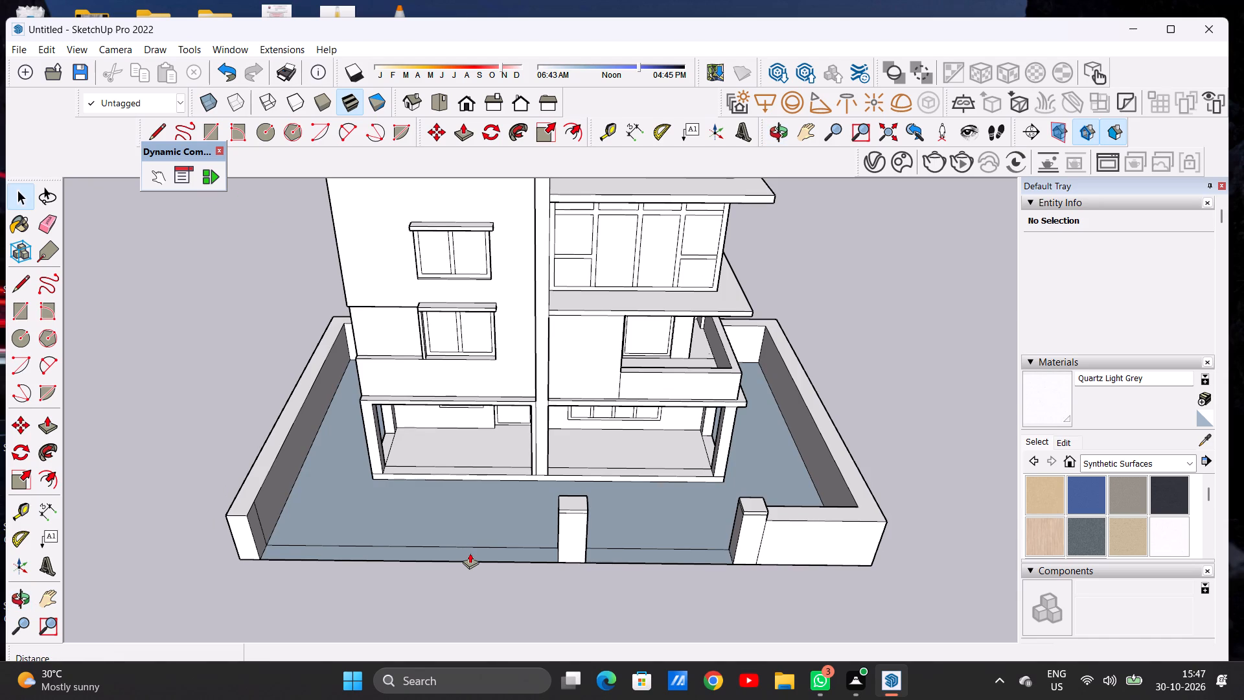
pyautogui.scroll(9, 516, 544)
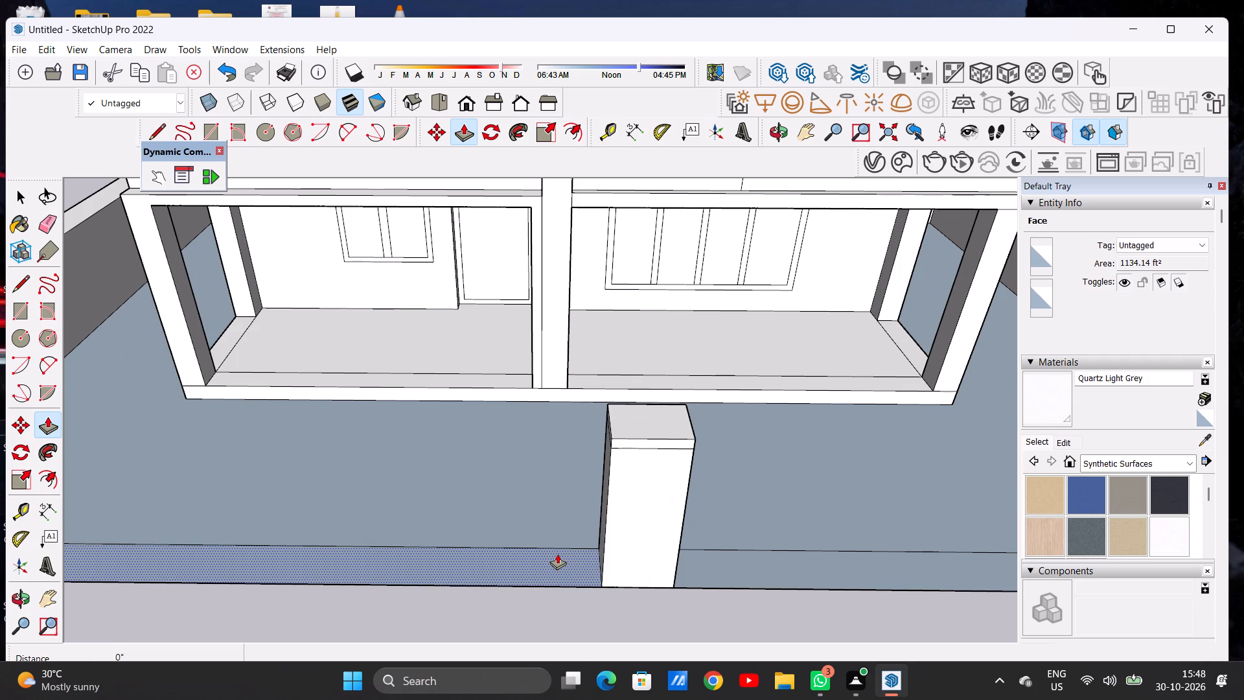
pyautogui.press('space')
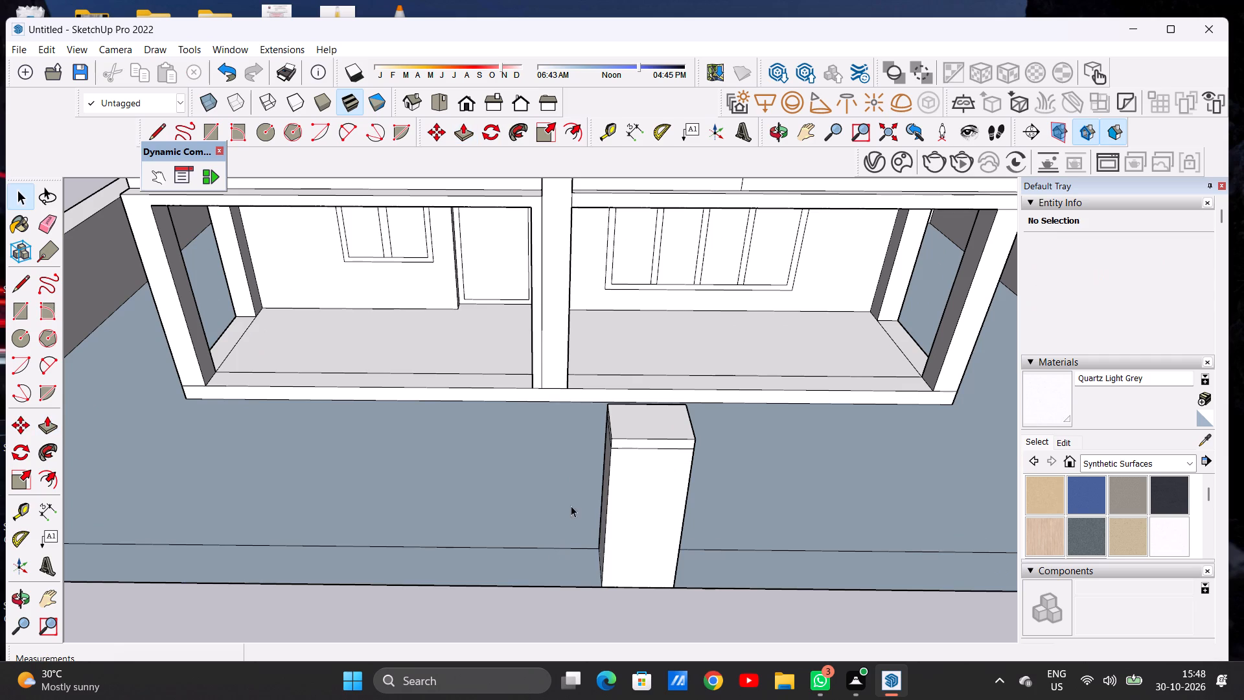
# Draw a line about 129' 2" long along the front ground strip from the side wall to the middle pillar, splitting the strip lengthwise.
pyautogui.scroll(-11, 573, 506)
pyautogui.moveTo(485, 499); pyautogui.dragTo(481, 589, button='middle')
pyautogui.scroll(5, 416, 529)
pyautogui.moveTo(398, 534); pyautogui.dragTo(414, 561, button='middle')
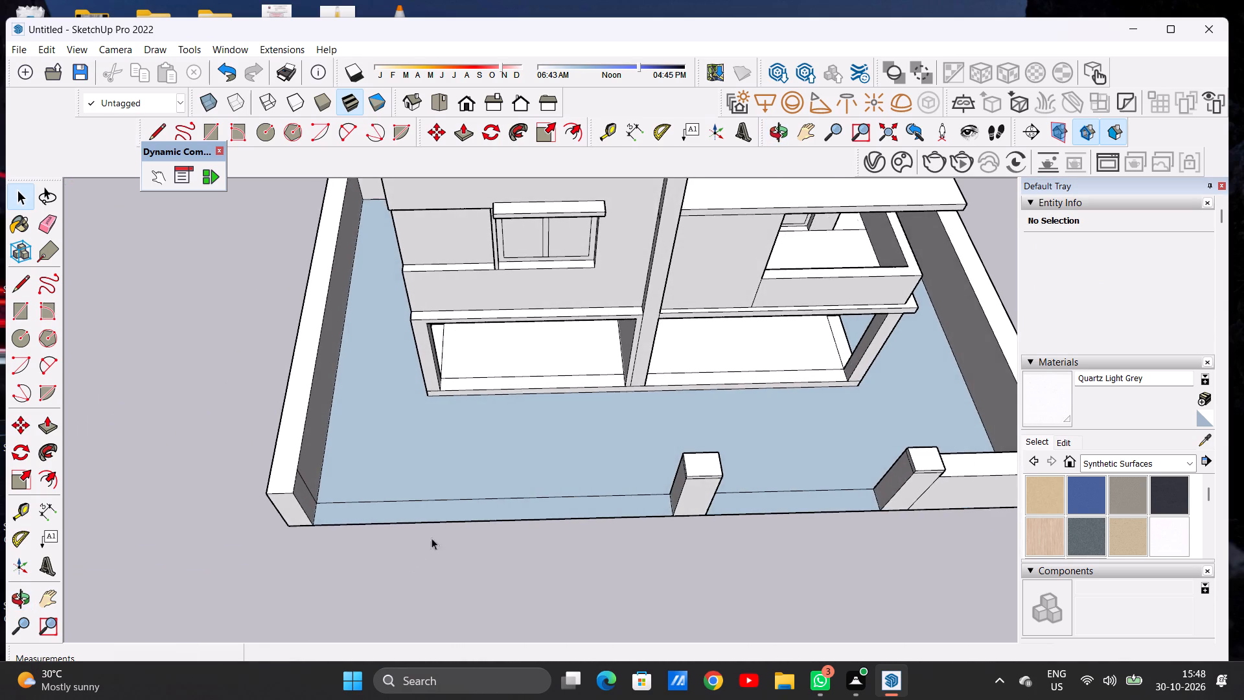
pyautogui.scroll(5, 564, 513)
pyautogui.press('l')
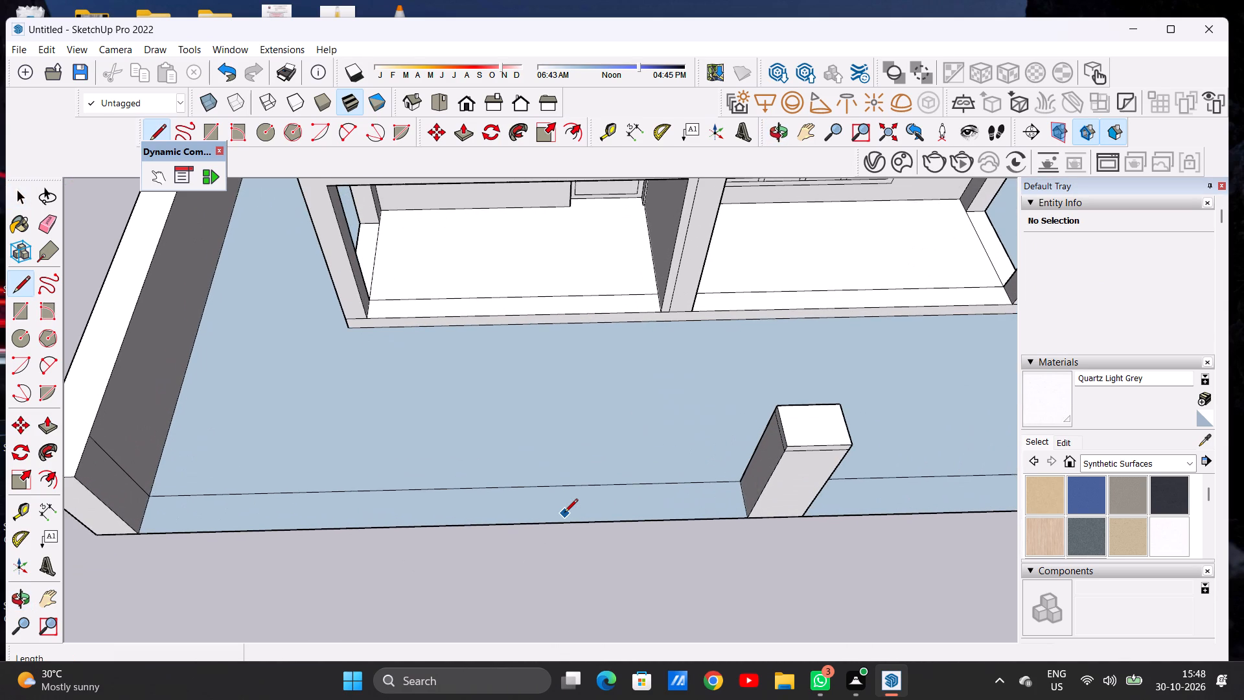
pyautogui.scroll(6, 143, 518)
pyautogui.click(140, 523)
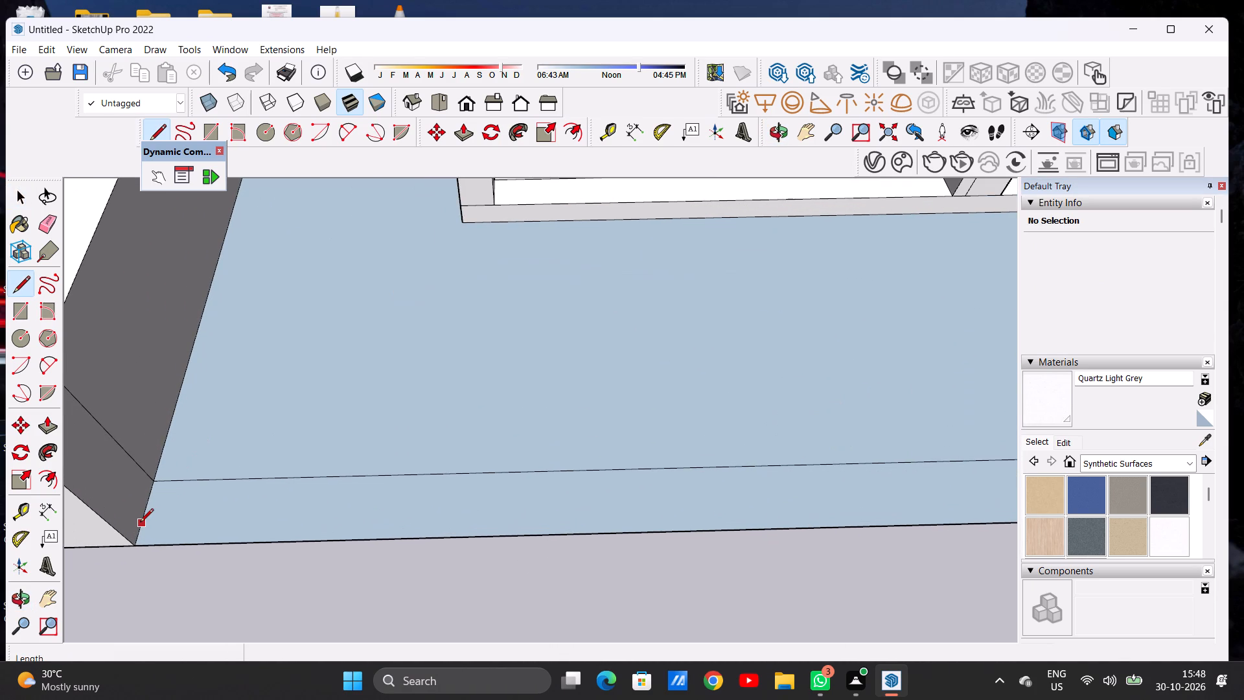
pyautogui.scroll(-11, 267, 525)
pyautogui.scroll(7, 611, 510)
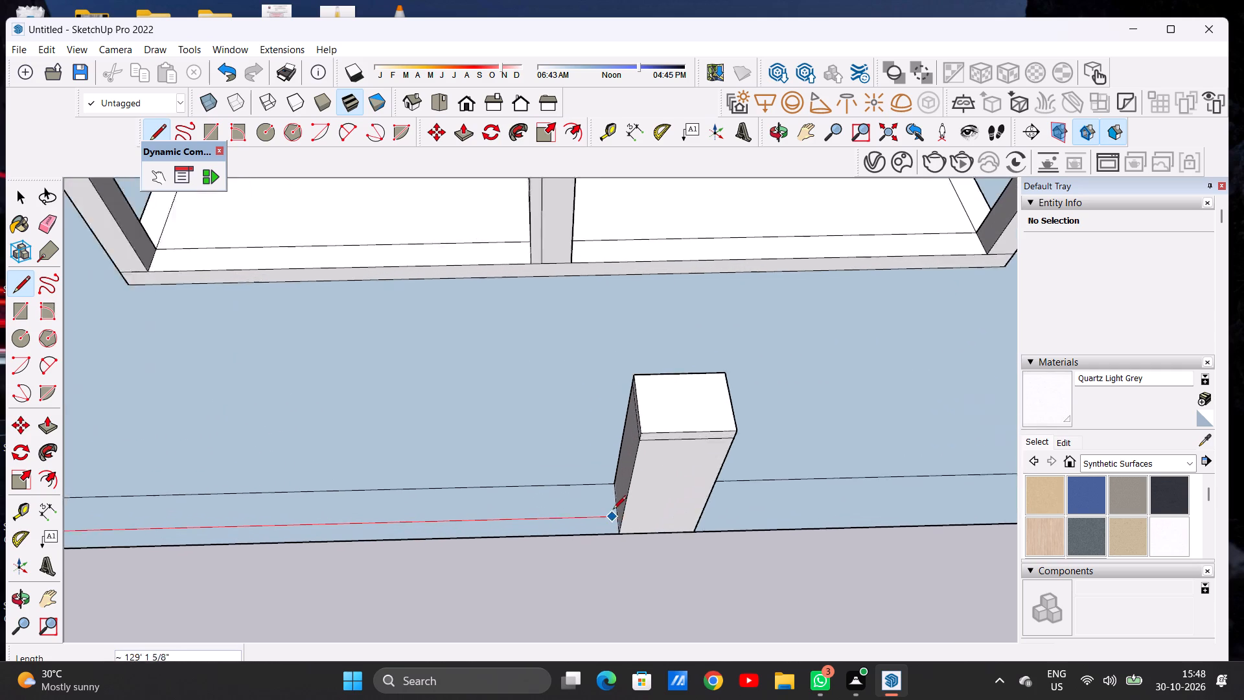
pyautogui.scroll(5, 613, 510)
pyautogui.click(617, 521)
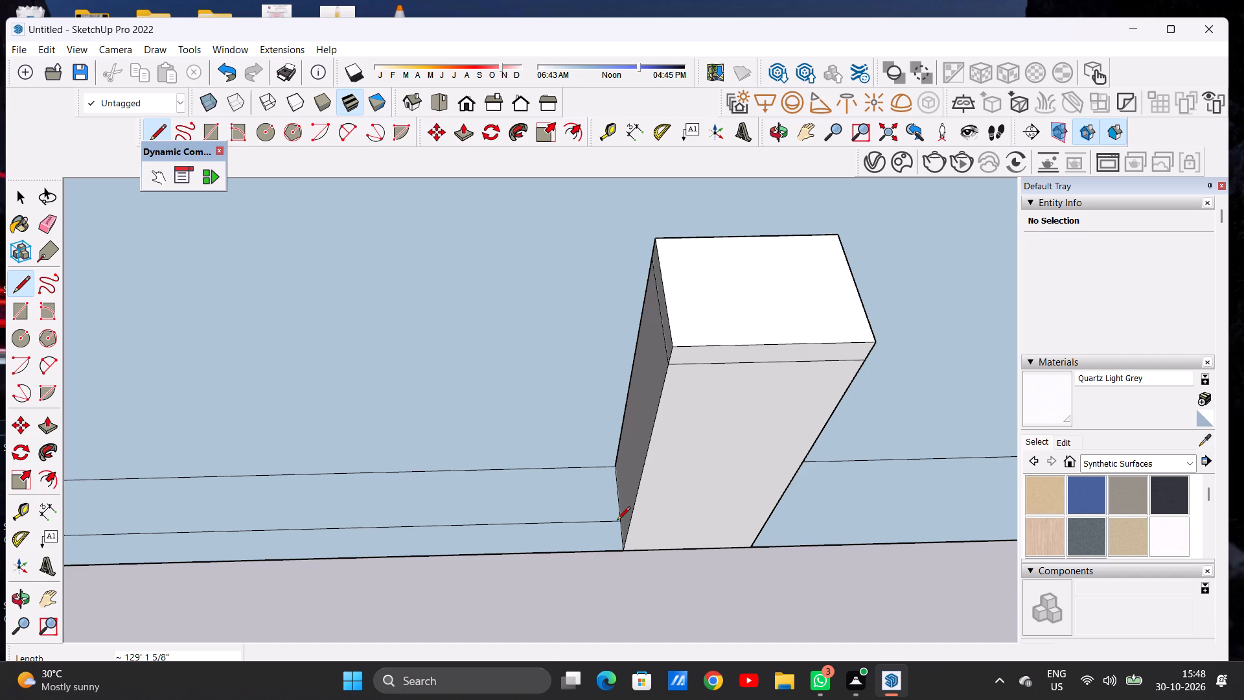
pyautogui.press('space')
# Push/Pull the inner half of the split strip up about 28' 6", level with the base of the middle pillar's cap band.
pyautogui.scroll(-20, 657, 470)
pyautogui.scroll(-3, 657, 470)
pyautogui.moveTo(630, 495); pyautogui.dragTo(609, 449, button='middle')
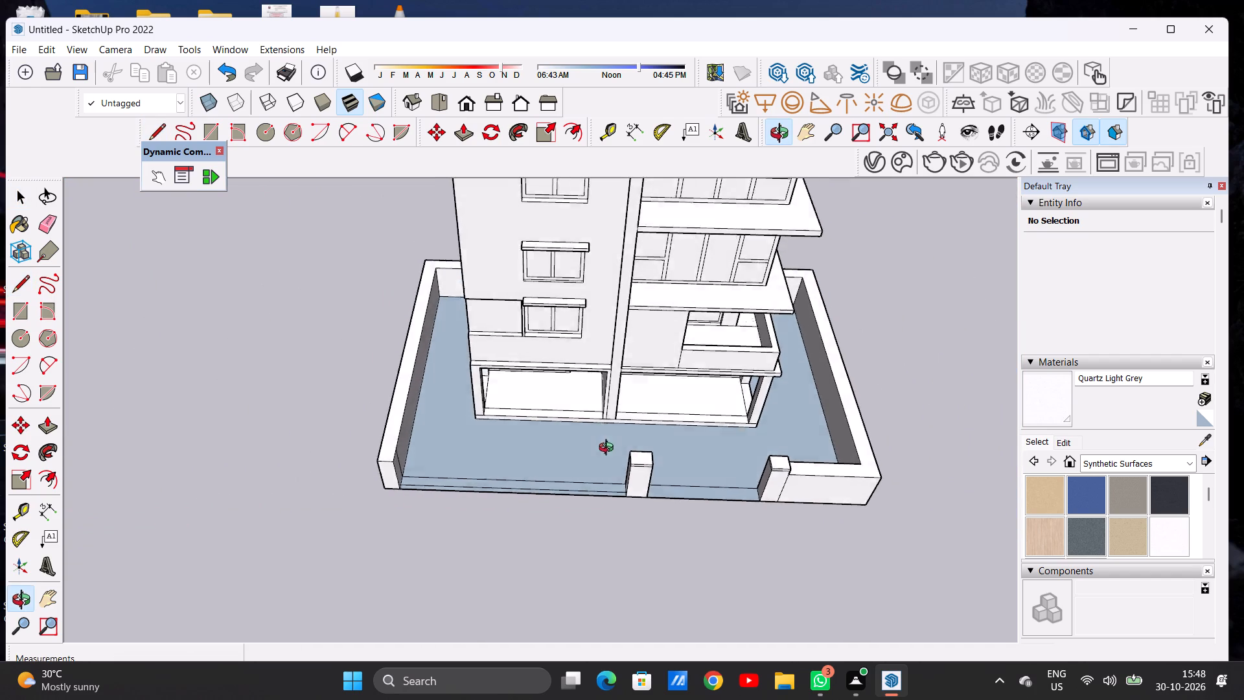
pyautogui.moveTo(609, 449); pyautogui.dragTo(605, 419, button='middle')
pyautogui.scroll(7, 617, 476)
pyautogui.press('p')
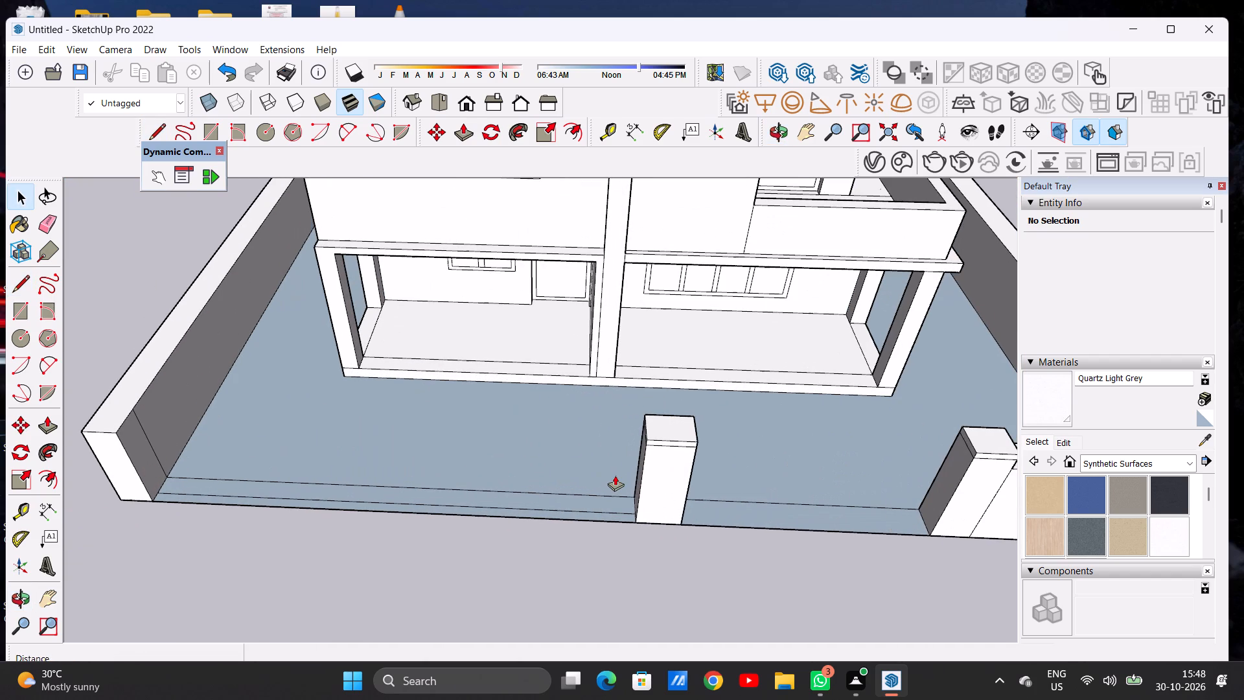
pyautogui.scroll(12, 625, 489)
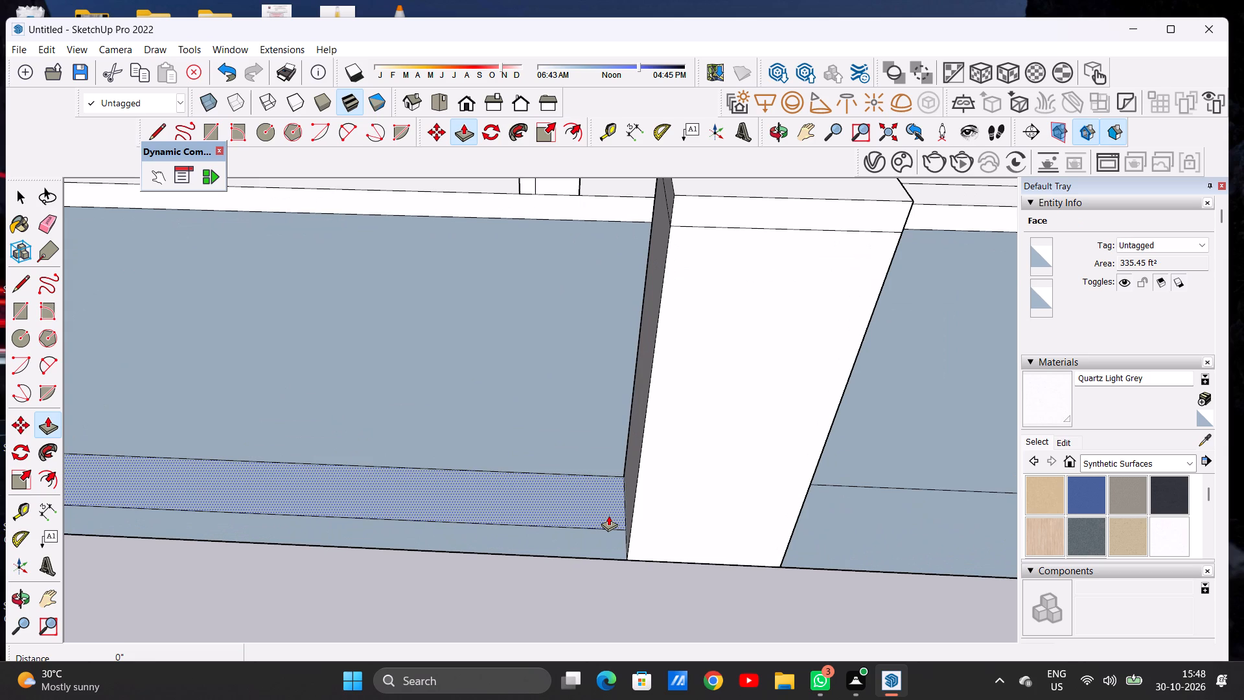
pyautogui.click(608, 515)
pyautogui.scroll(-6, 642, 426)
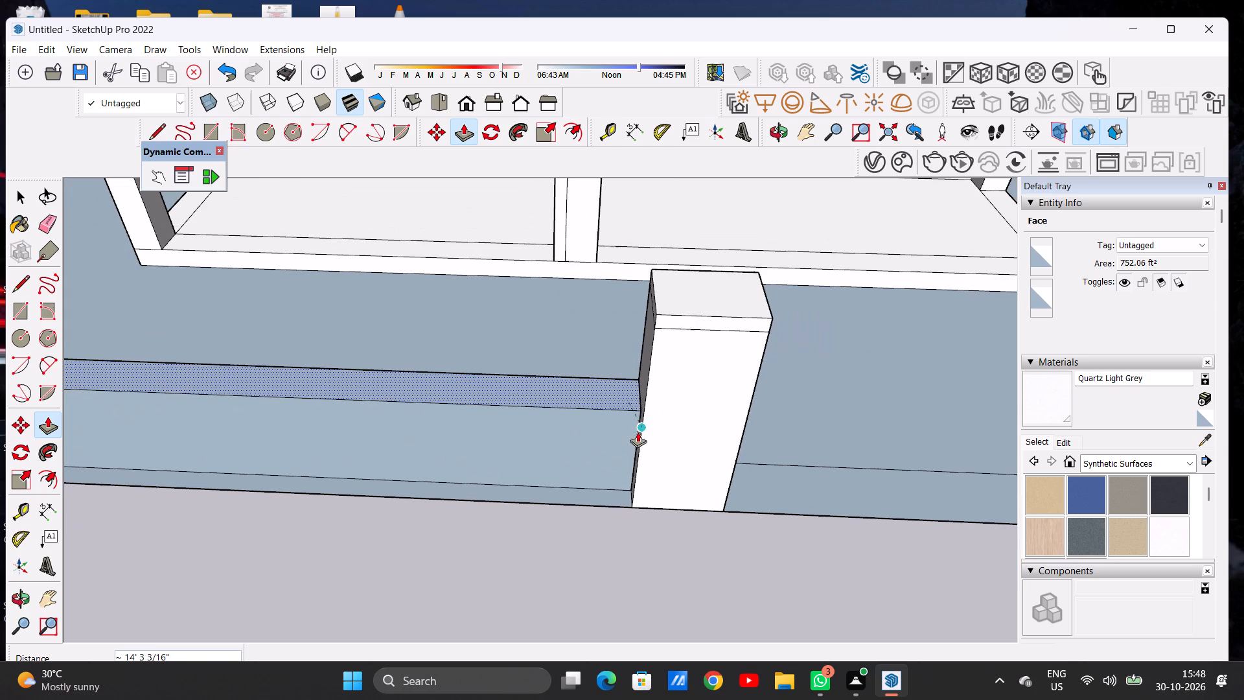
pyautogui.scroll(10, 650, 300)
pyautogui.click(660, 355)
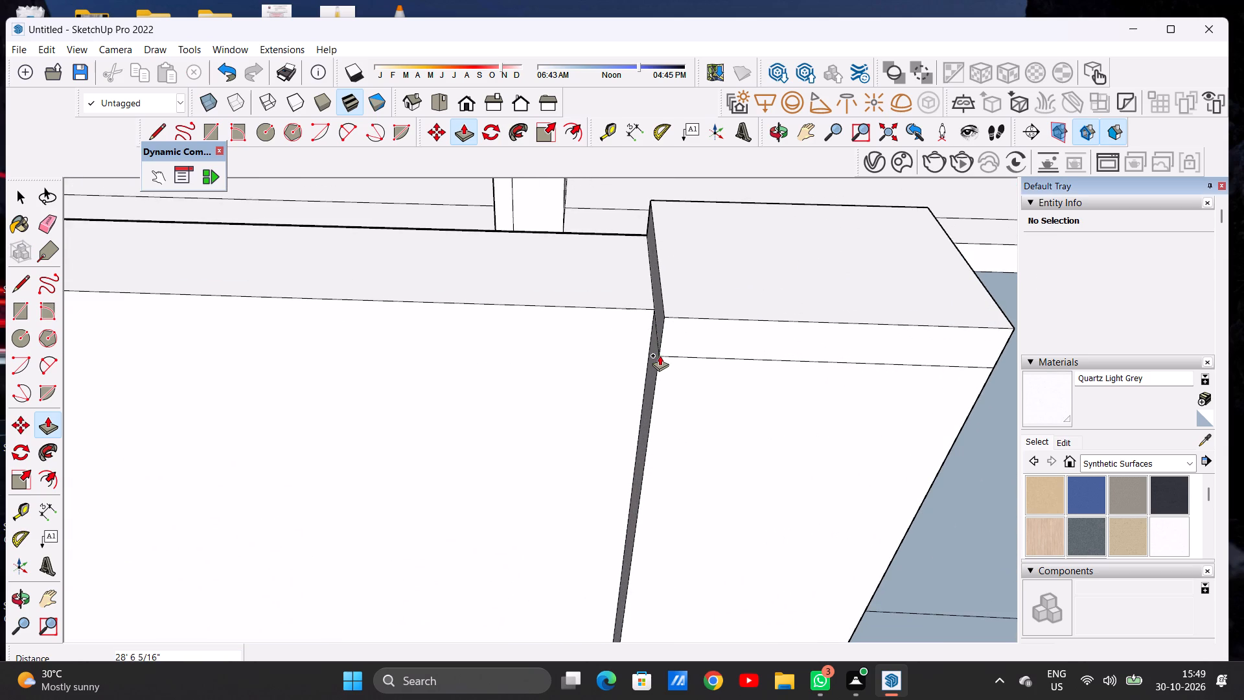
pyautogui.press('space')
# Examine the long front wall section and its junctions with the side wall and middle pillar from several angles.
pyautogui.scroll(-7, 667, 336)
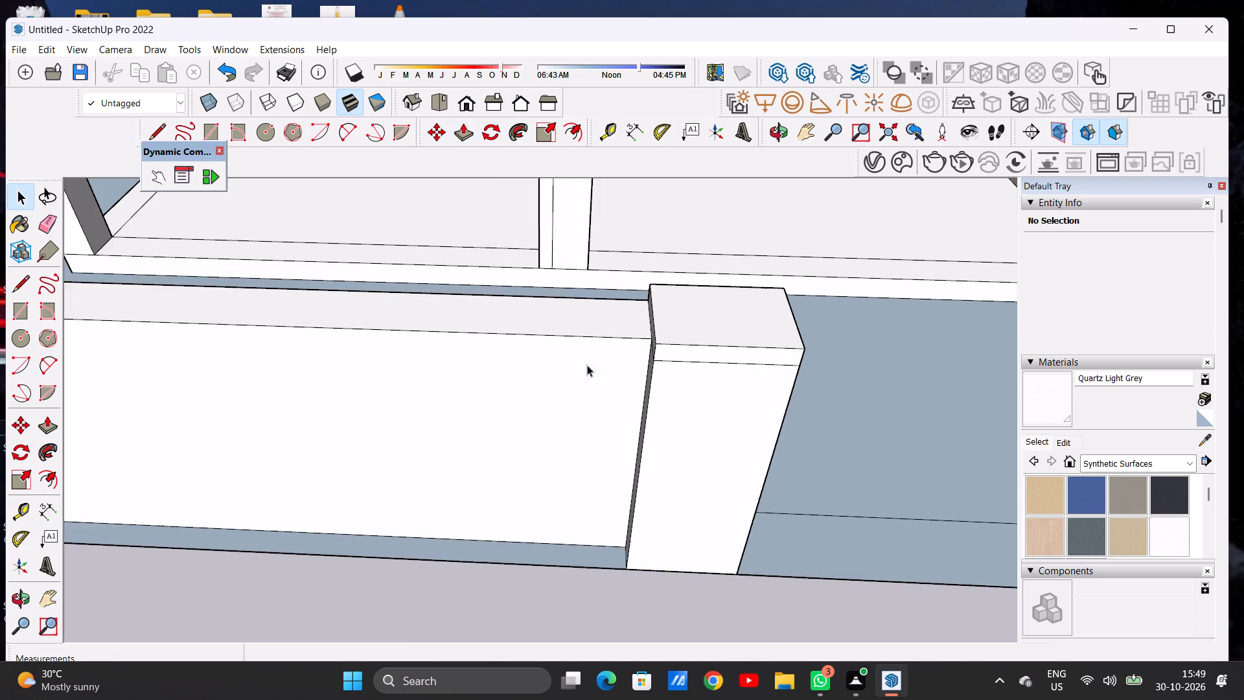
pyautogui.scroll(-14, 587, 365)
pyautogui.scroll(-6, 640, 396)
pyautogui.moveTo(587, 485); pyautogui.dragTo(587, 346, button='middle')
pyautogui.moveTo(608, 465); pyautogui.dragTo(607, 459, button='middle')
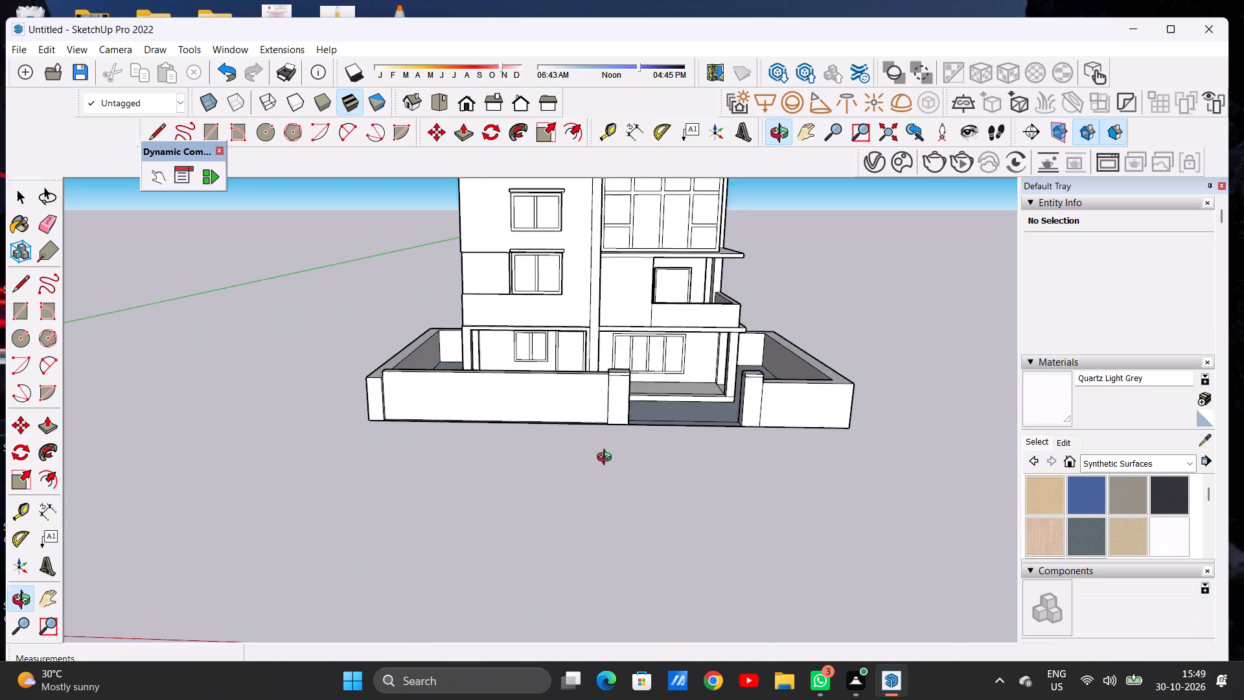
pyautogui.moveTo(607, 459); pyautogui.dragTo(631, 478, button='middle')
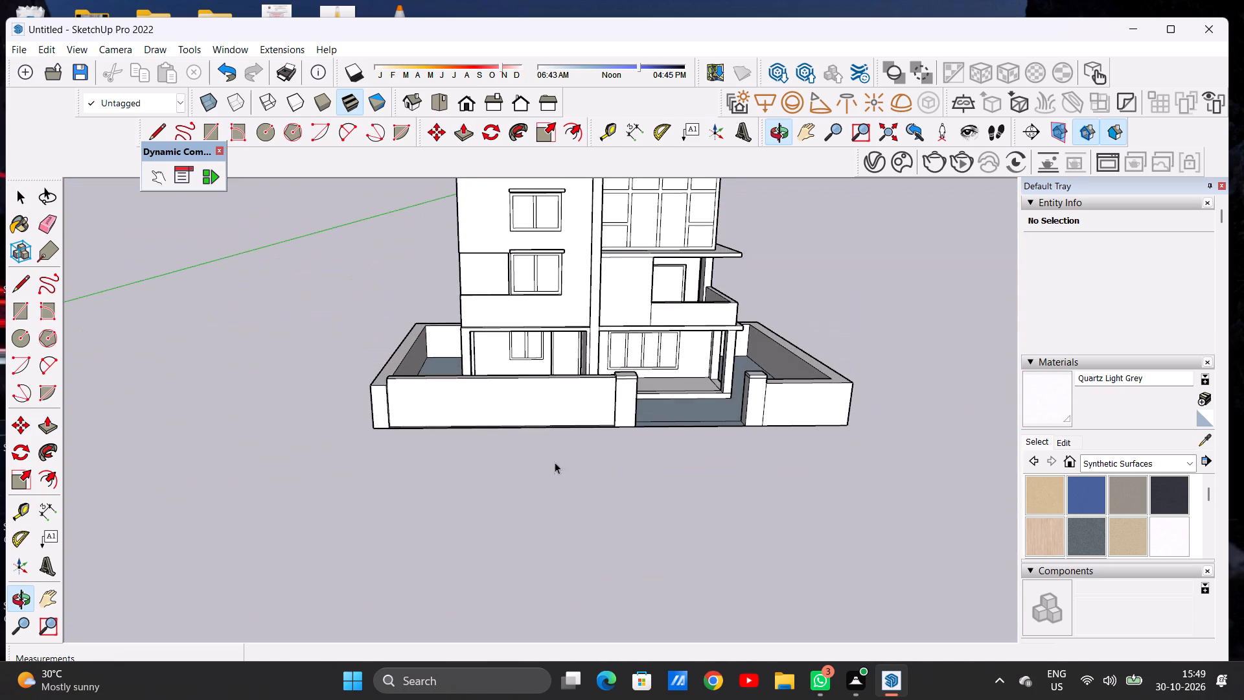
pyautogui.scroll(-6, 356, 388)
pyautogui.moveTo(447, 401); pyautogui.dragTo(428, 472, button='middle')
pyautogui.scroll(15, 427, 398)
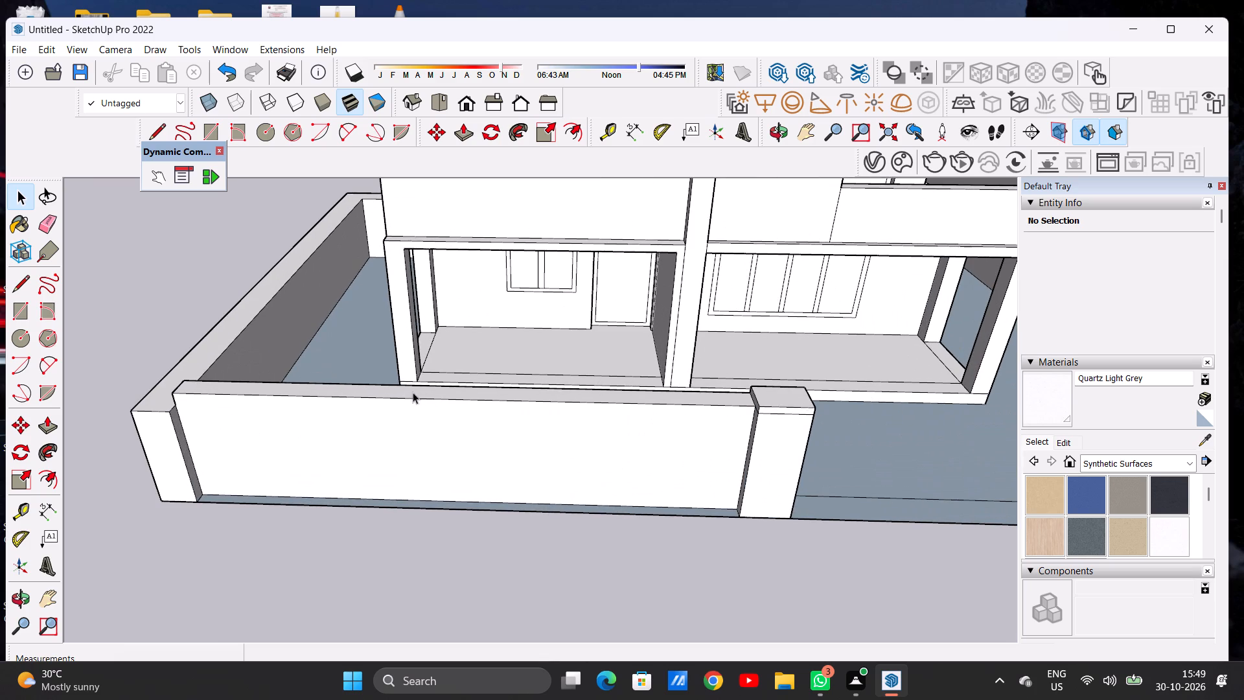
pyautogui.scroll(-7, 409, 402)
pyautogui.moveTo(409, 437); pyautogui.dragTo(575, 349, button='middle')
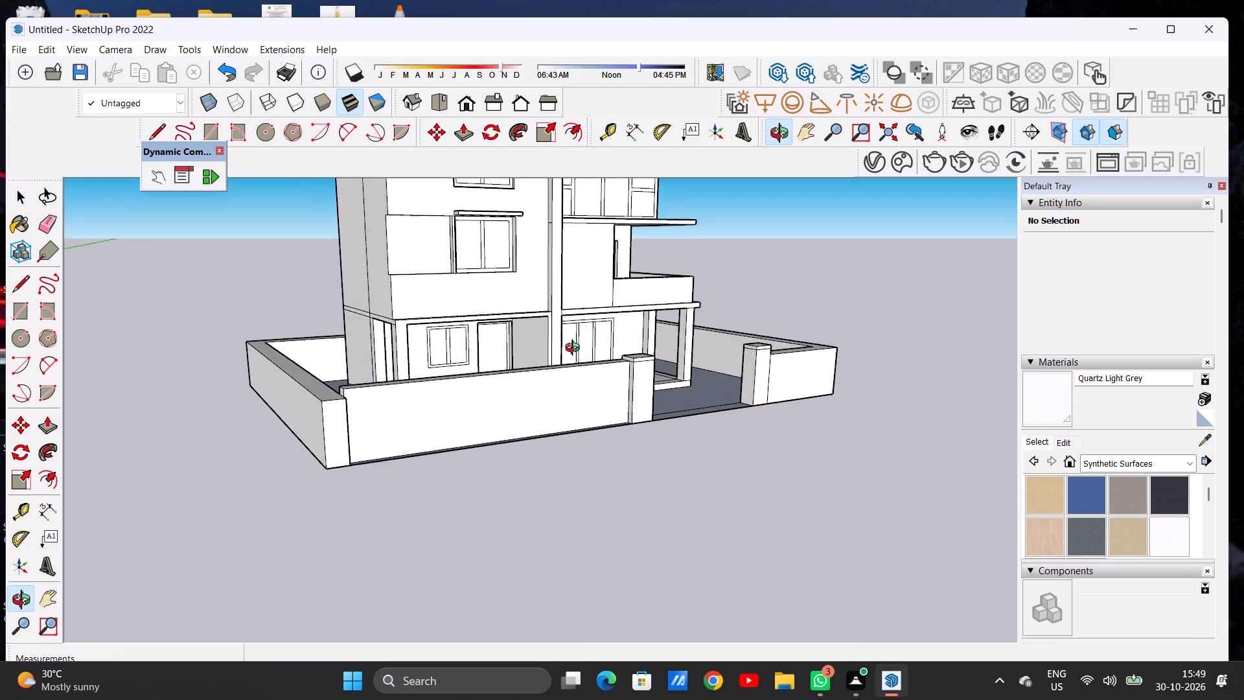
pyautogui.moveTo(575, 349); pyautogui.dragTo(552, 392, button='middle')
pyautogui.scroll(3, 597, 388)
pyautogui.scroll(-1, 597, 388)
pyautogui.scroll(2, 597, 388)
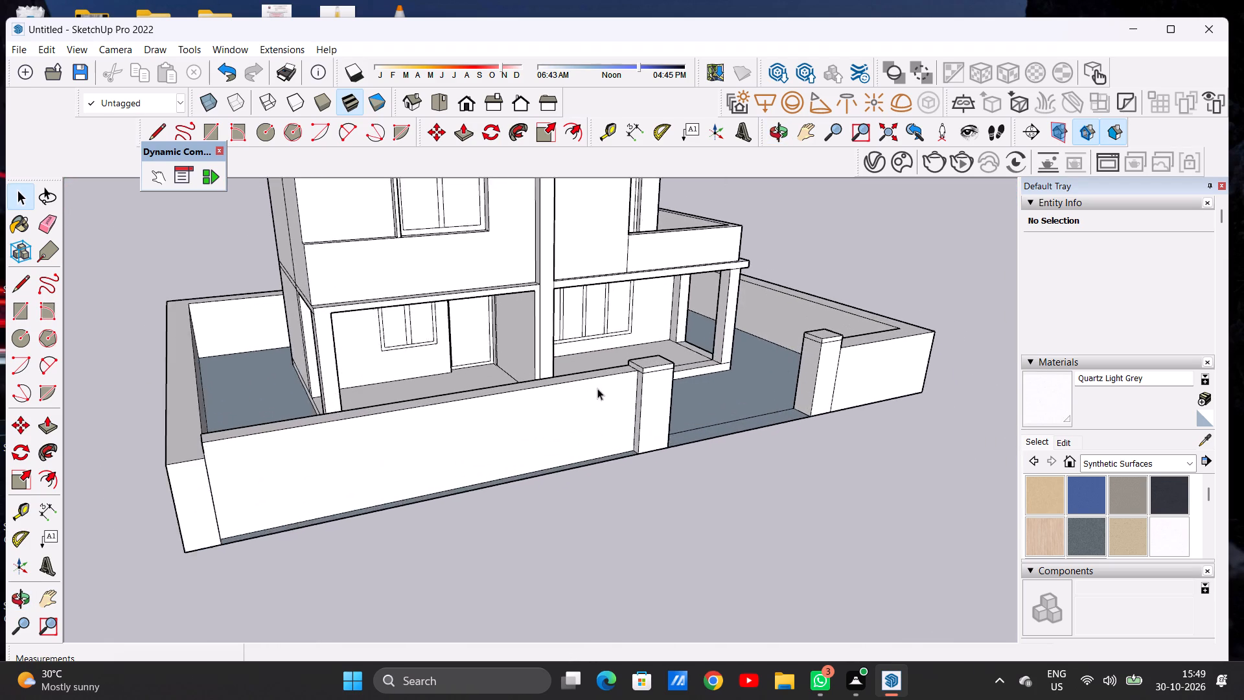
# Push/Pull the long front wall's top down about 3' 1" to match the top of the short front wall beyond the entrance.
pyautogui.scroll(4, 597, 388)
pyautogui.moveTo(631, 404); pyautogui.dragTo(527, 390, button='middle')
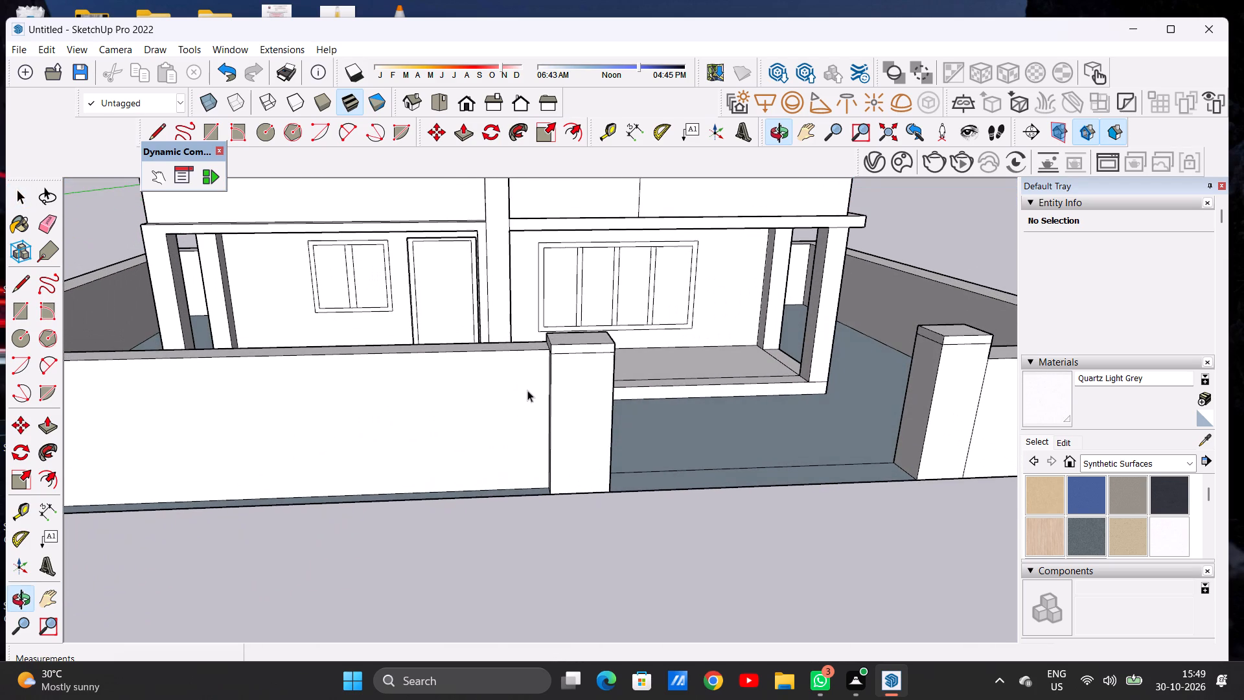
pyautogui.press('p')
pyautogui.scroll(5, 530, 363)
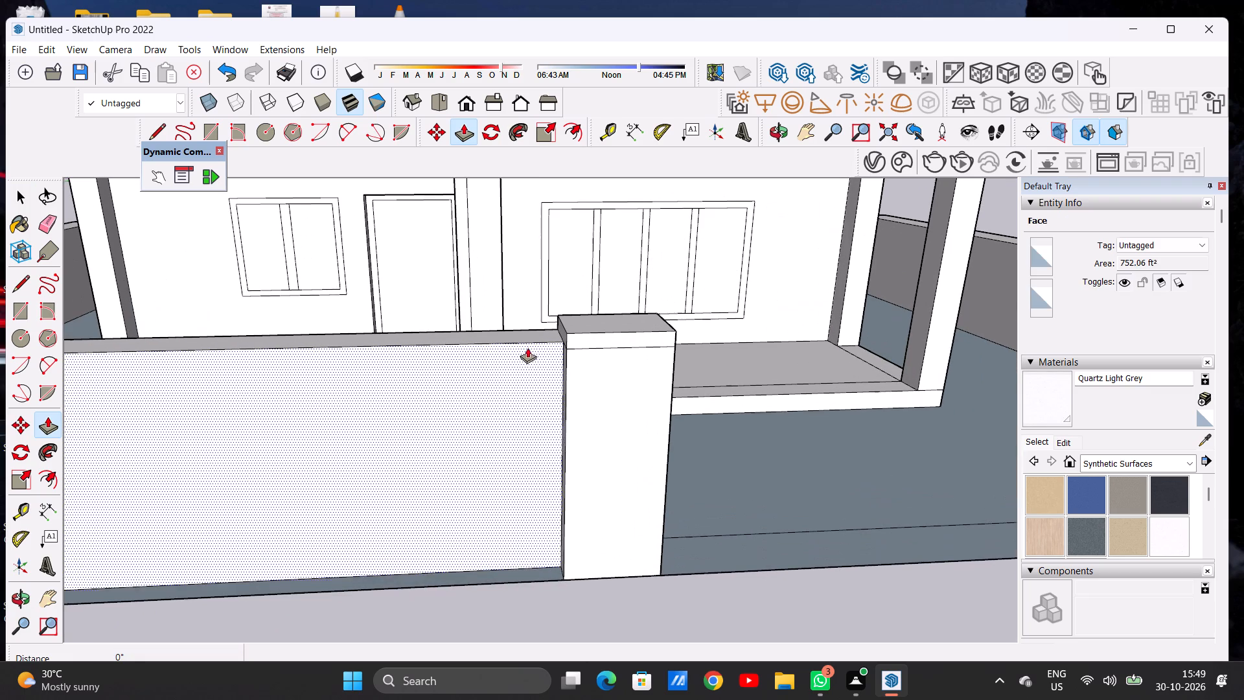
pyautogui.click(539, 336)
pyautogui.scroll(-12, 546, 380)
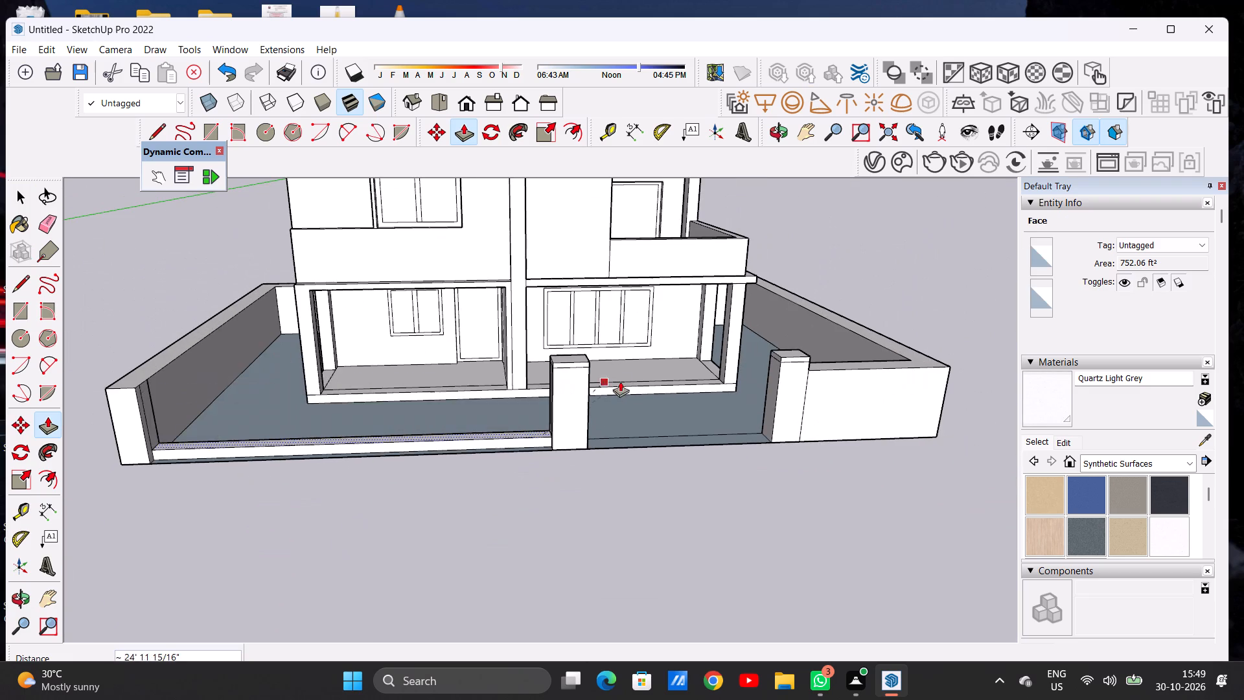
pyautogui.click(824, 368)
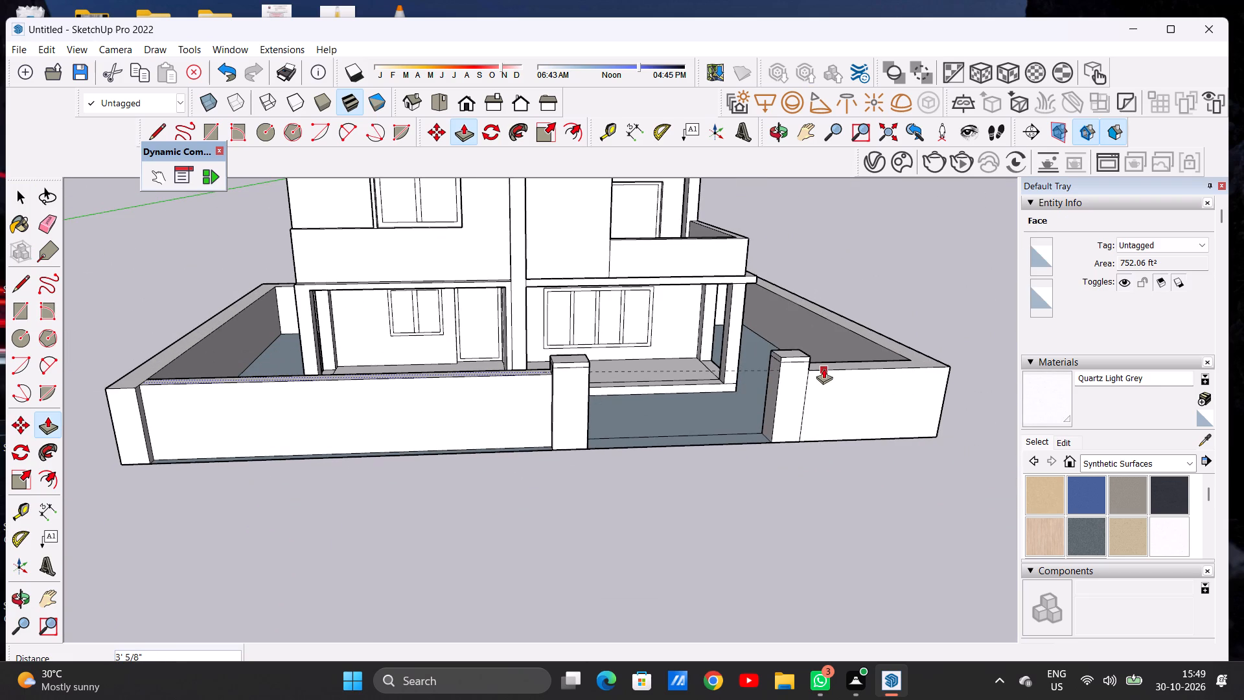
pyautogui.press('space')
# Erase the leftover vertical edge on the middle pillar's side face above the lowered wall top.
pyautogui.scroll(-6, 825, 382)
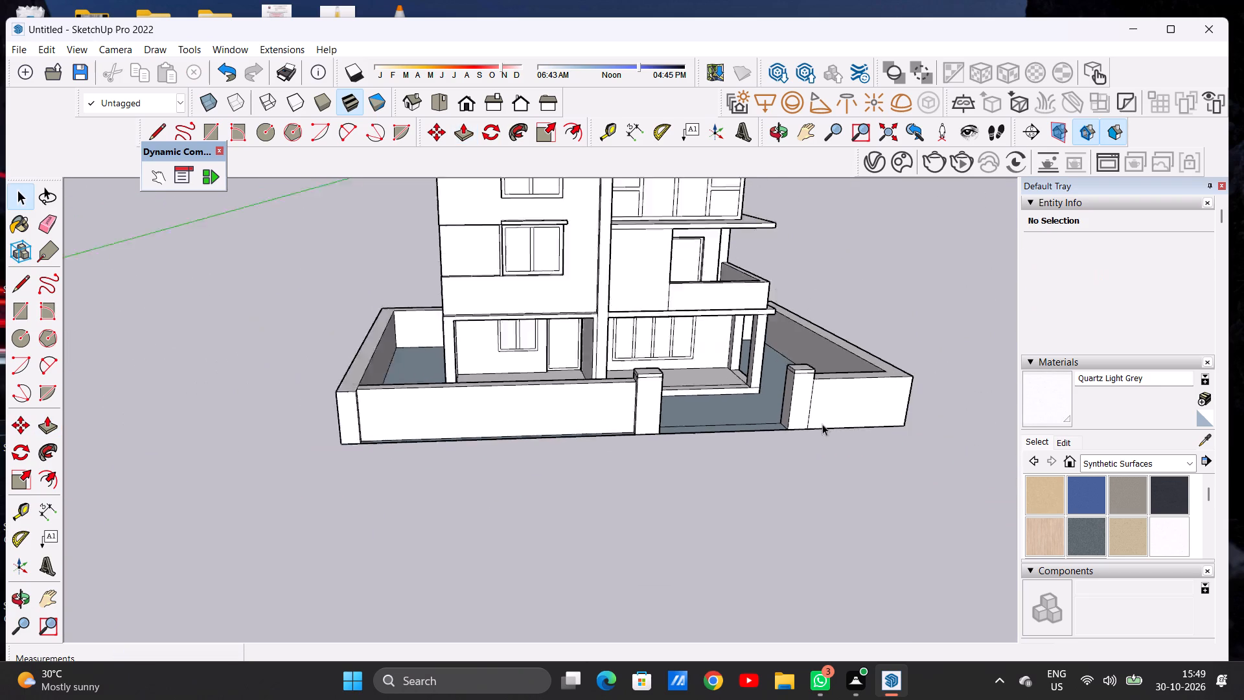
pyautogui.scroll(-1, 822, 424)
pyautogui.scroll(5, 602, 415)
pyautogui.scroll(2, 711, 394)
pyautogui.scroll(-1, 716, 393)
pyautogui.scroll(9, 717, 393)
pyautogui.moveTo(733, 356); pyautogui.dragTo(765, 360, button='middle')
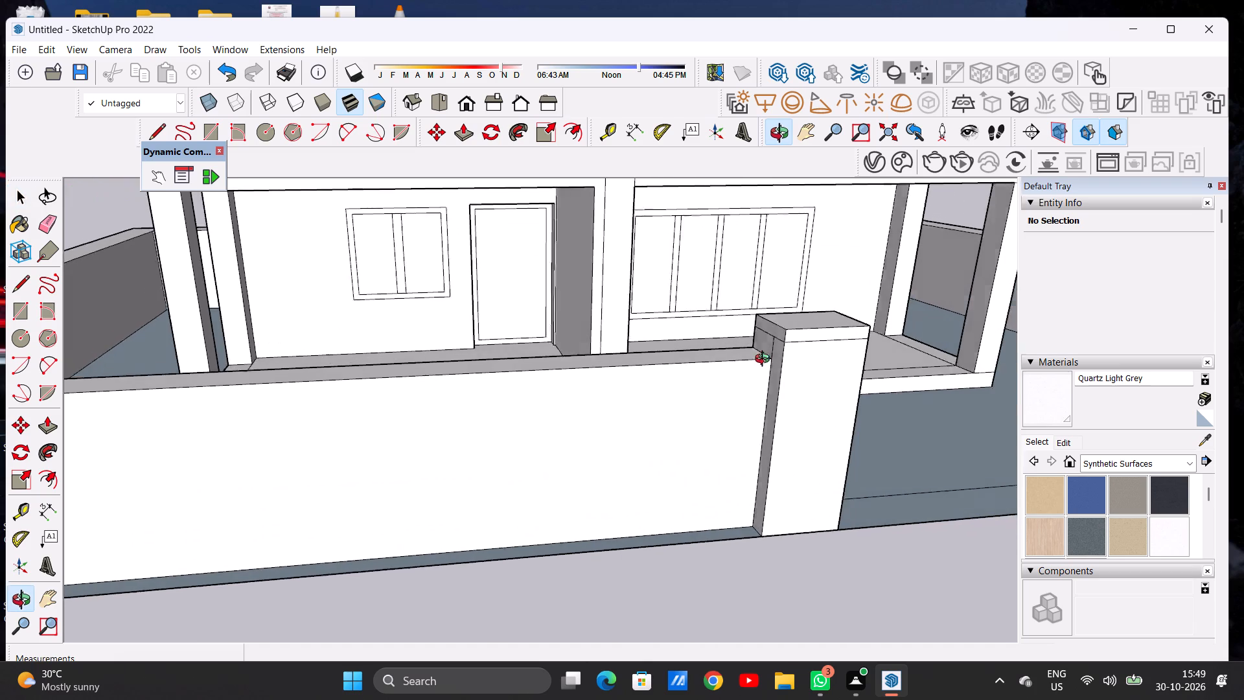
pyautogui.moveTo(765, 360); pyautogui.dragTo(797, 373, button='middle')
pyautogui.scroll(3, 811, 370)
pyautogui.scroll(-1, 811, 369)
pyautogui.scroll(10, 811, 369)
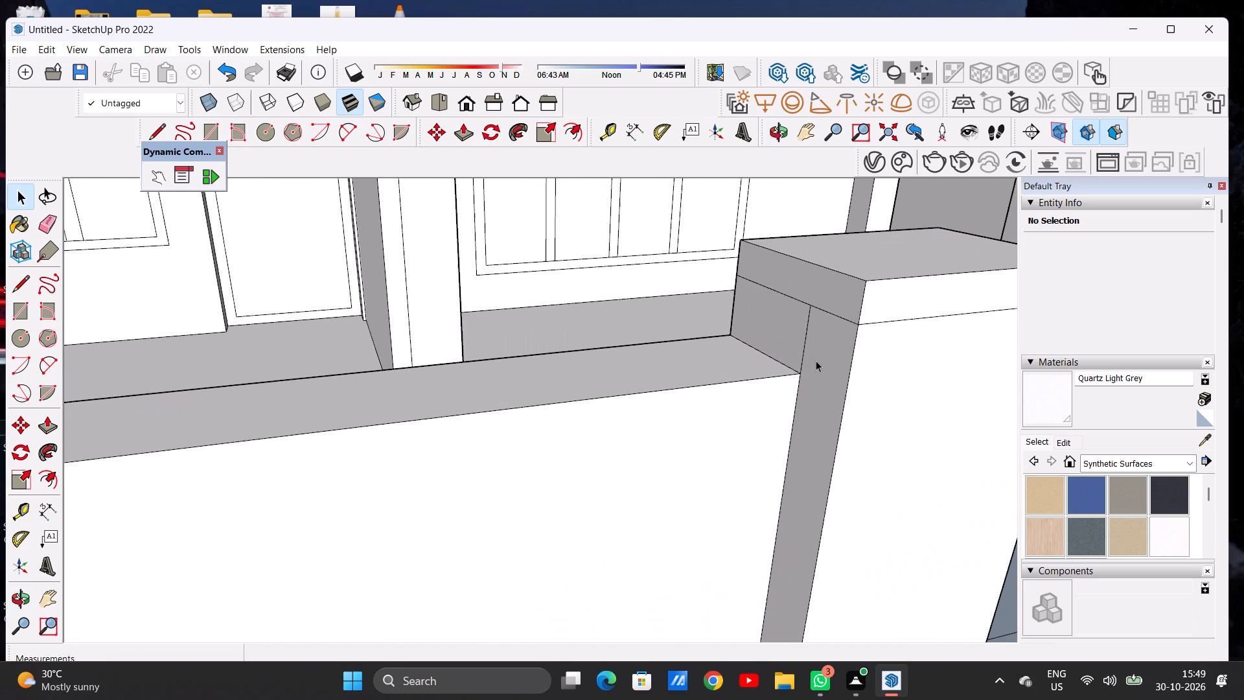
pyautogui.press('e')
pyautogui.scroll(4, 819, 336)
pyautogui.moveTo(800, 329); pyautogui.dragTo(812, 336)
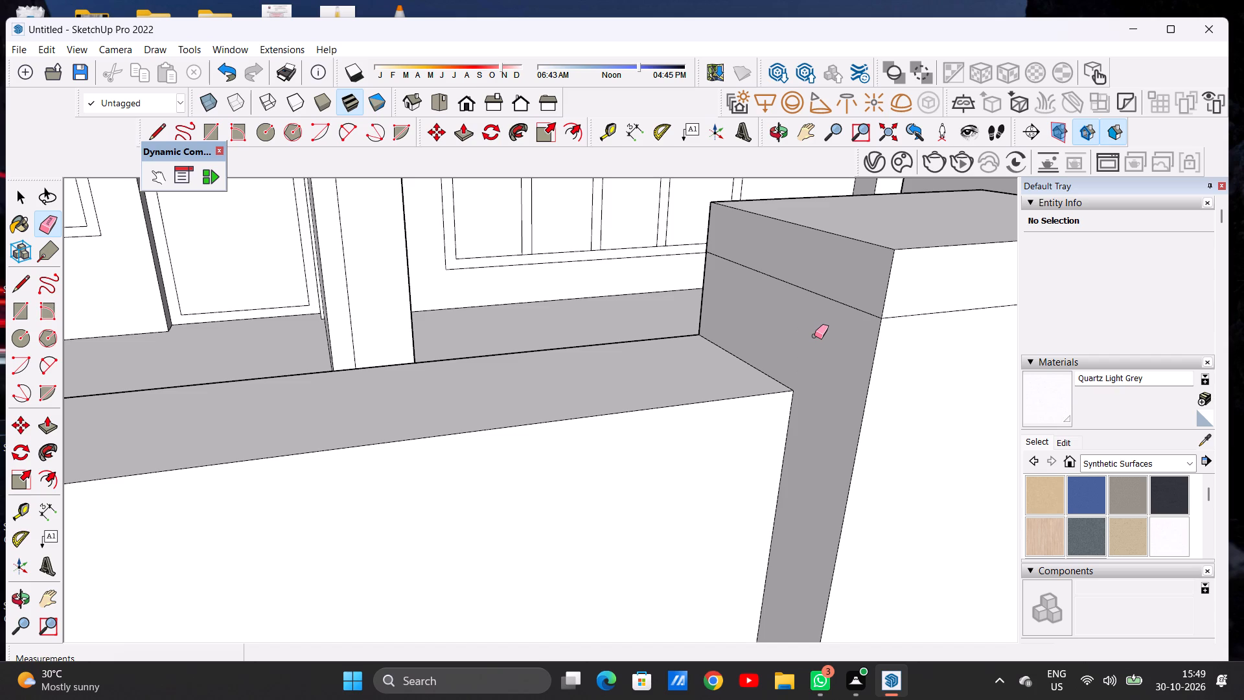
pyautogui.press('space')
# Examine the front compound wall, entrance pillars and whole building from front and low angles.
pyautogui.scroll(-4, 623, 439)
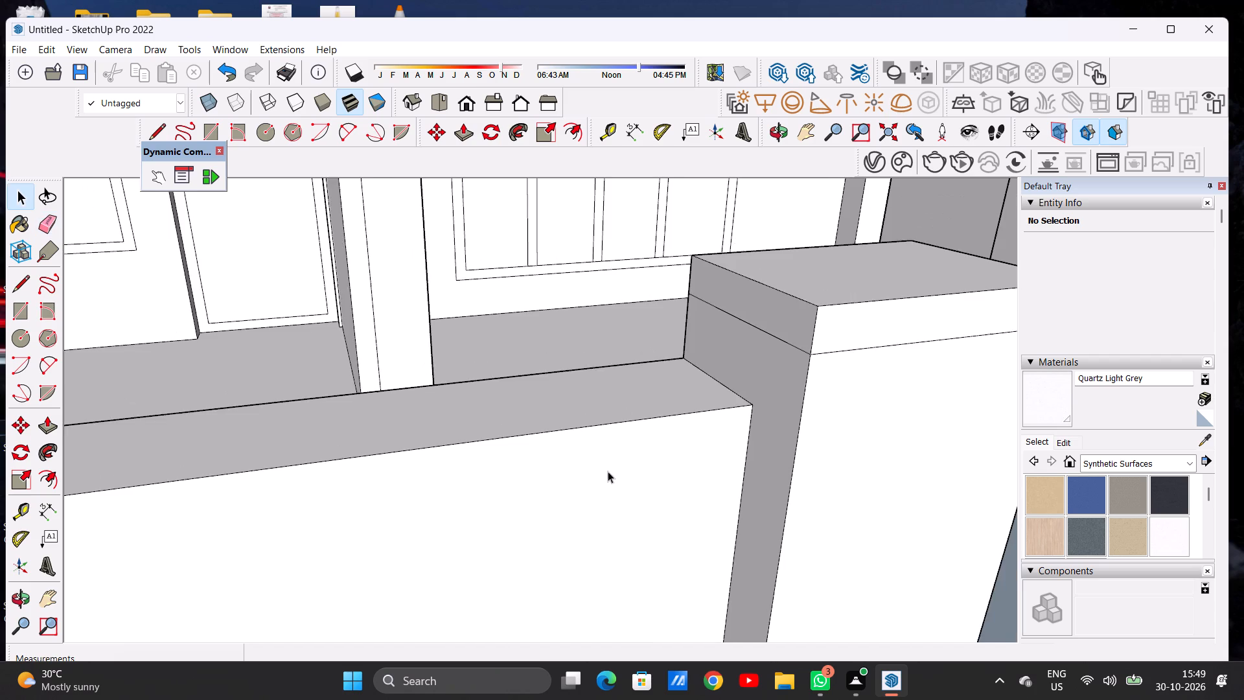
pyautogui.scroll(-7, 592, 471)
pyautogui.scroll(-5, 527, 450)
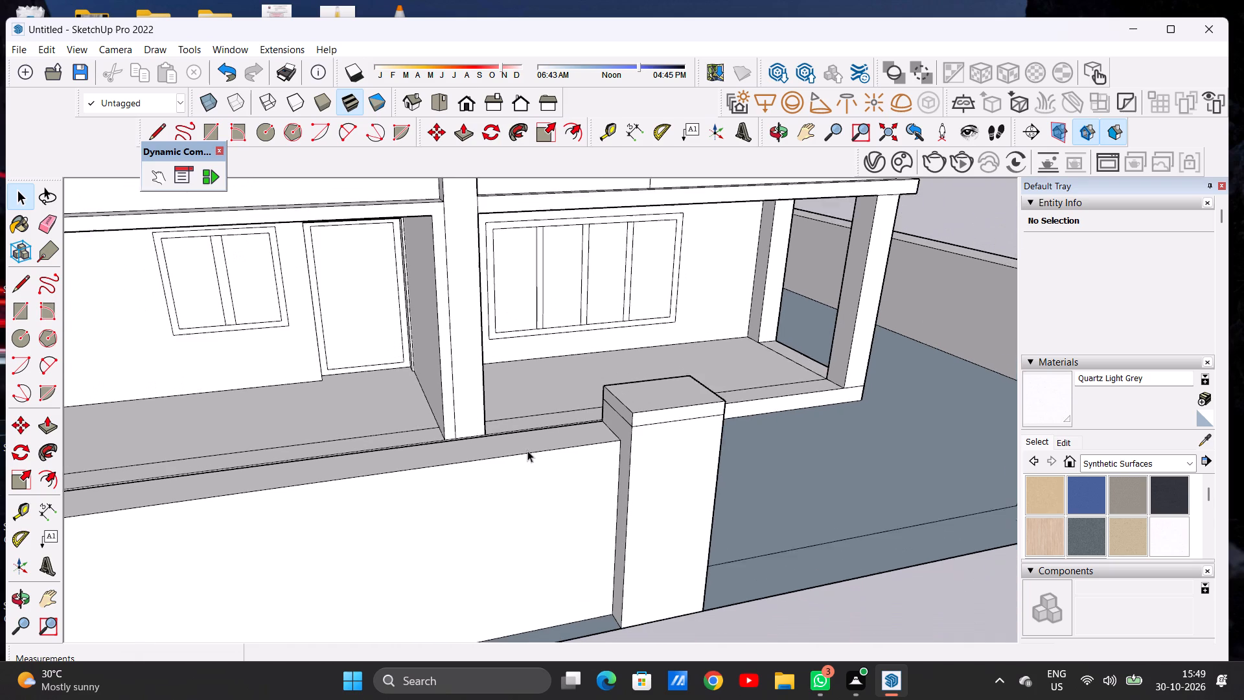
pyautogui.scroll(-7, 527, 450)
pyautogui.moveTo(525, 476); pyautogui.dragTo(489, 439, button='middle')
pyautogui.scroll(-1, 516, 469)
pyautogui.scroll(-4, 614, 502)
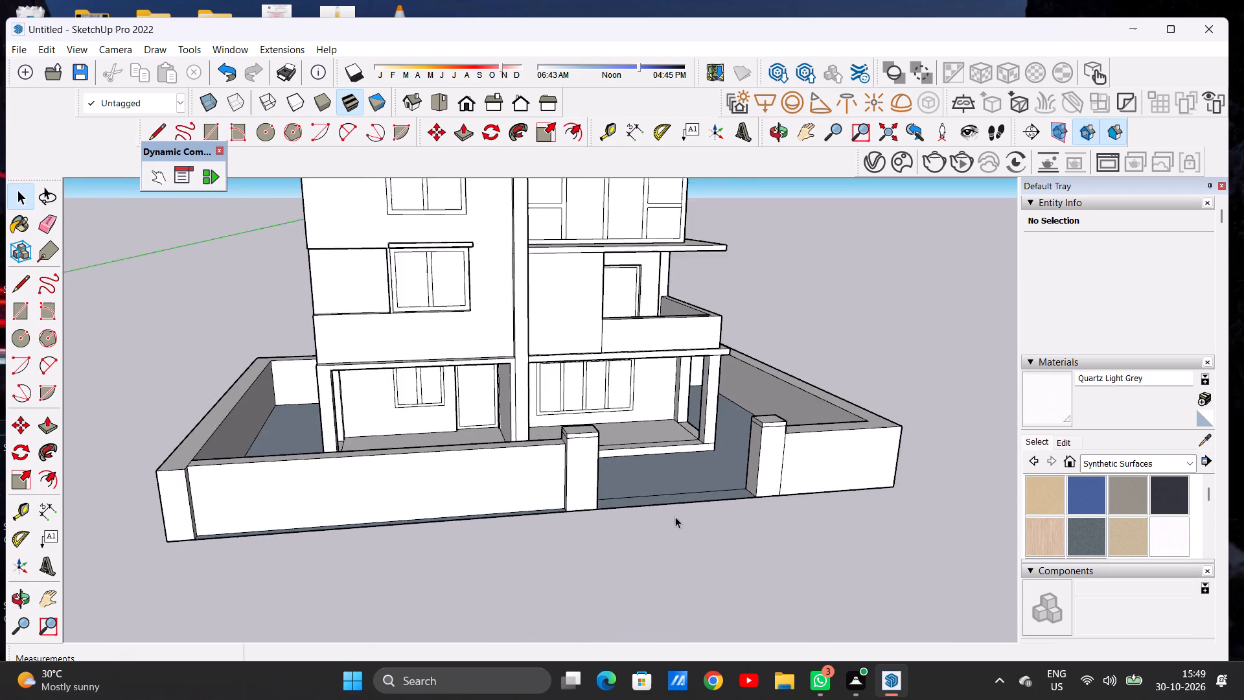
pyautogui.scroll(-5, 675, 517)
pyautogui.moveTo(597, 530); pyautogui.dragTo(552, 499, button='middle')
pyautogui.scroll(-5, 673, 538)
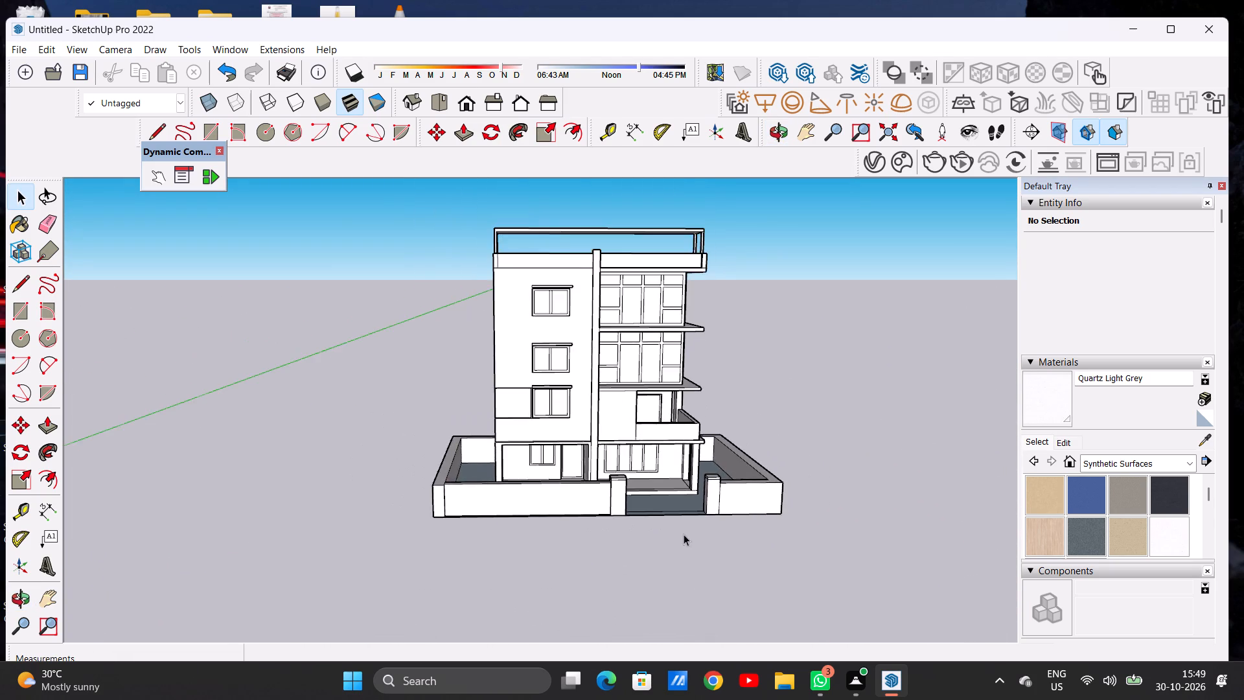
pyautogui.scroll(-5, 684, 534)
pyautogui.scroll(13, 637, 526)
pyautogui.moveTo(568, 526); pyautogui.dragTo(565, 489, button='middle')
pyautogui.scroll(-8, 556, 523)
pyautogui.scroll(6, 490, 505)
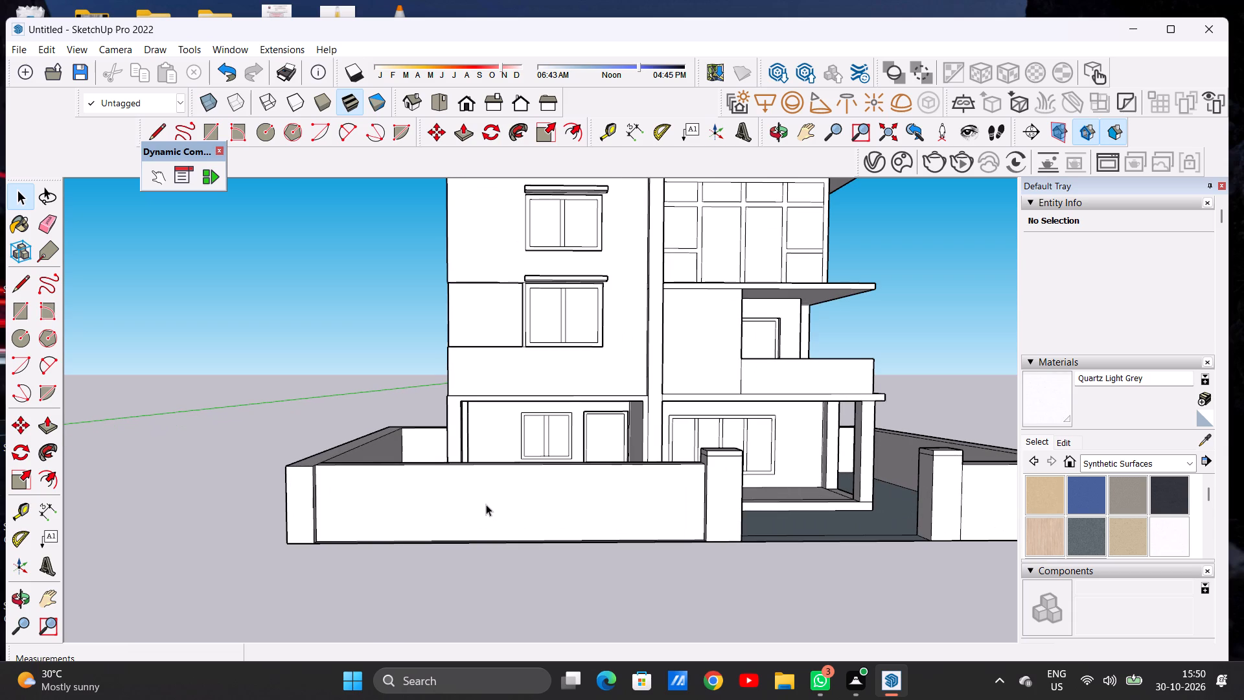
# Draw a vertical line about 25' 6" long down the long front wall's outer face, from its top edge to its base.
pyautogui.press('l')
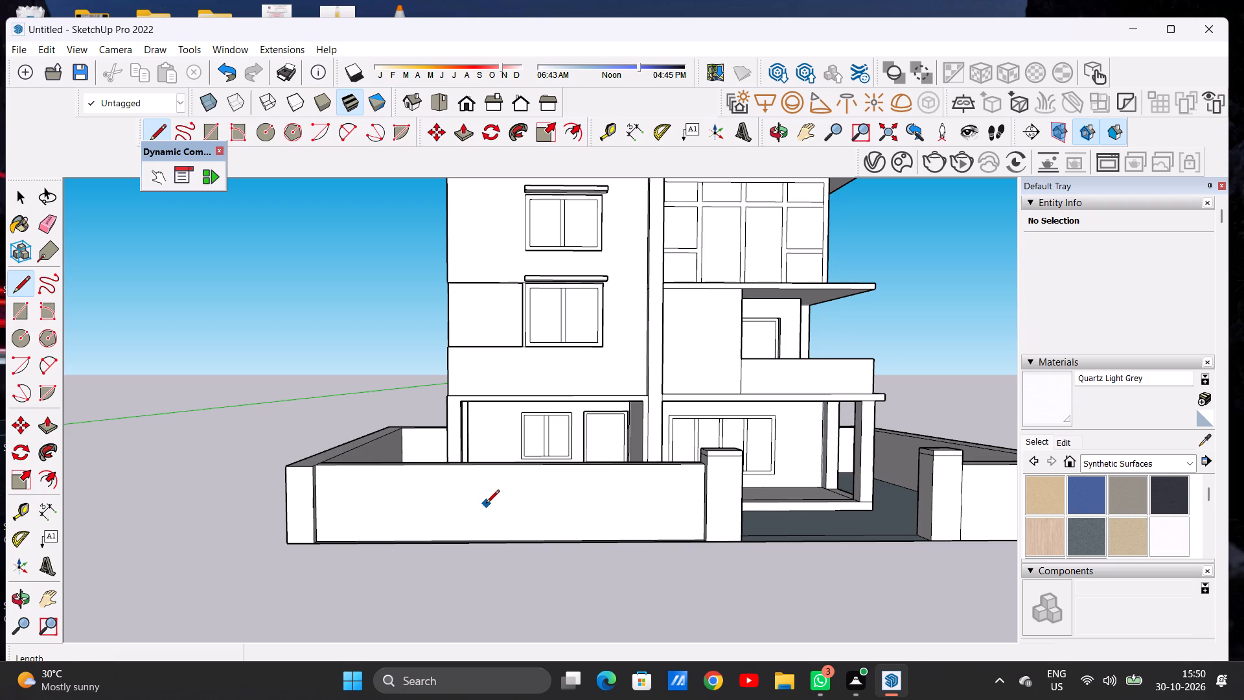
pyautogui.moveTo(406, 514); pyautogui.dragTo(420, 534, button='middle')
pyautogui.scroll(-2, 409, 498)
pyautogui.scroll(3, 409, 498)
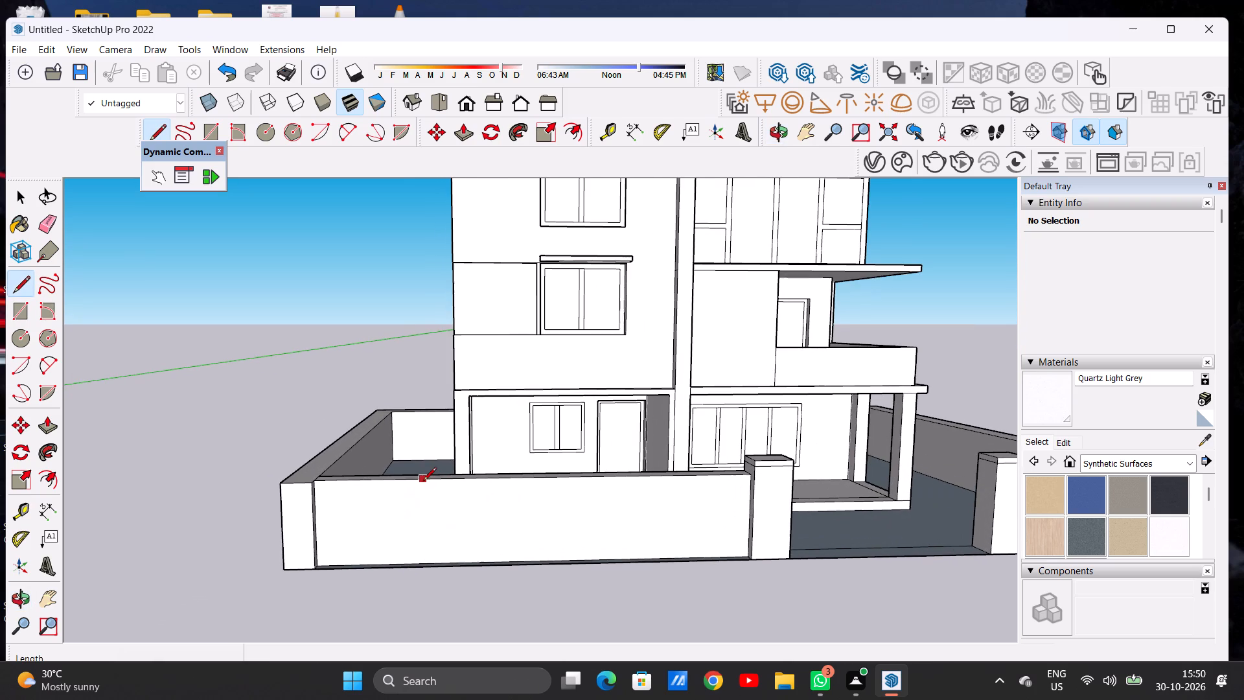
pyautogui.click(411, 481)
pyautogui.scroll(11, 419, 550)
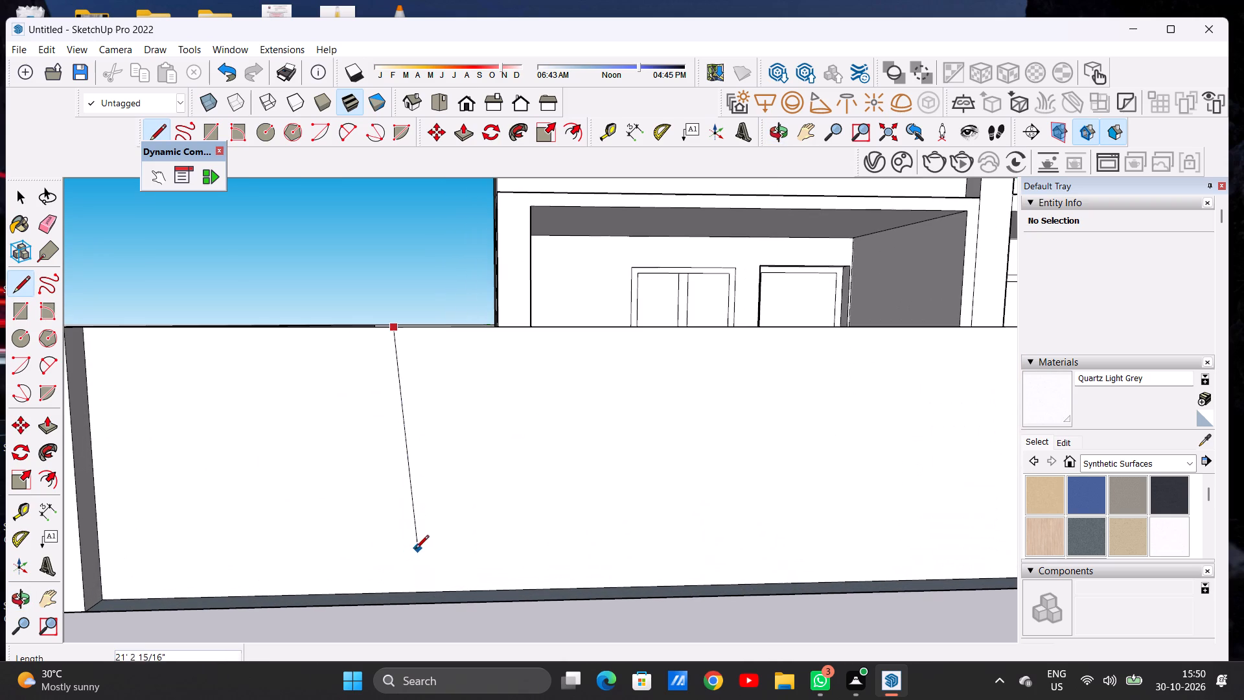
pyautogui.click(400, 592)
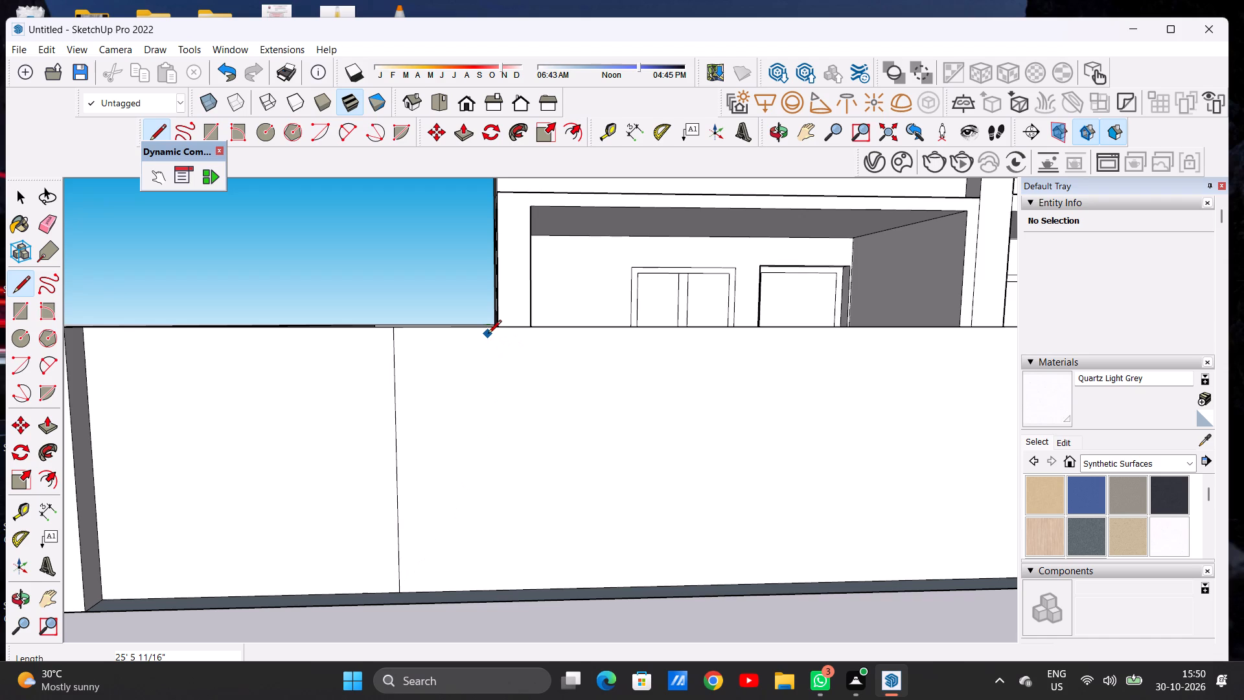
# Draw a second vertical line about 25' 6" long on the long front wall's outer face, from its top edge to its base.
pyautogui.click(535, 329)
pyautogui.click(538, 585)
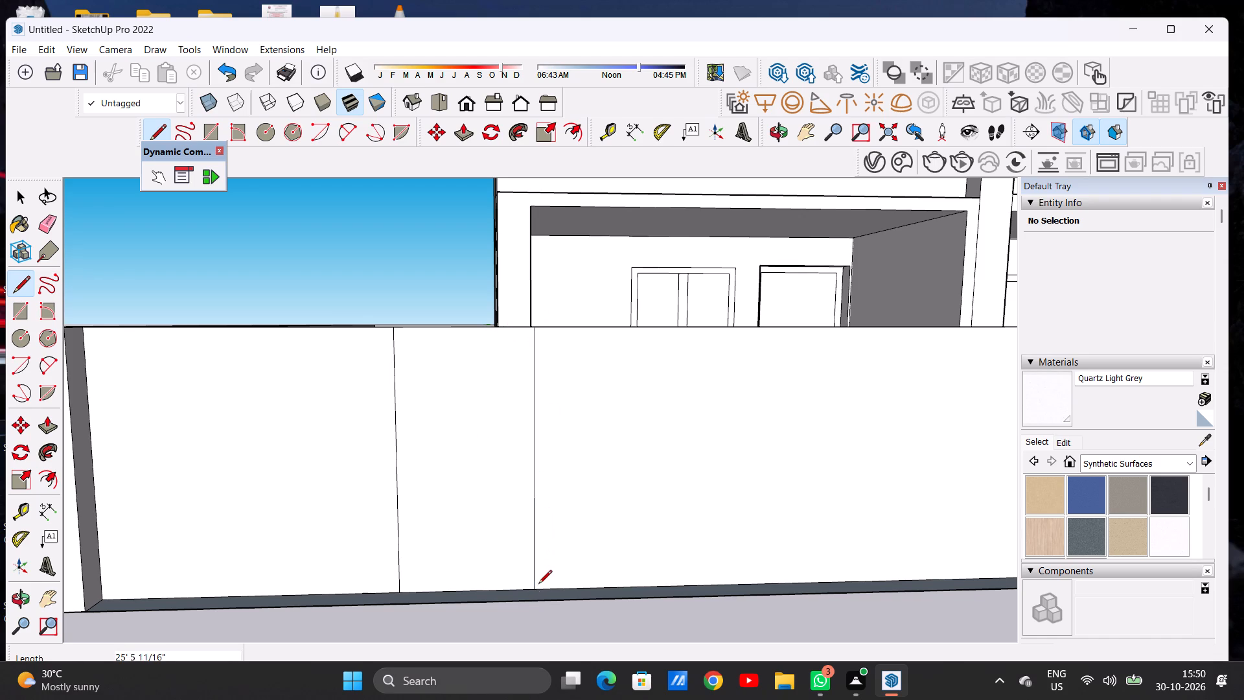
pyautogui.press('space')
# Push/Pull the narrow strip between the two vertical lines outward about 2' 11 1/2" to the base's outer edge, forming a pilaster.
pyautogui.scroll(-8, 457, 418)
pyautogui.moveTo(553, 420); pyautogui.dragTo(318, 455, button='middle')
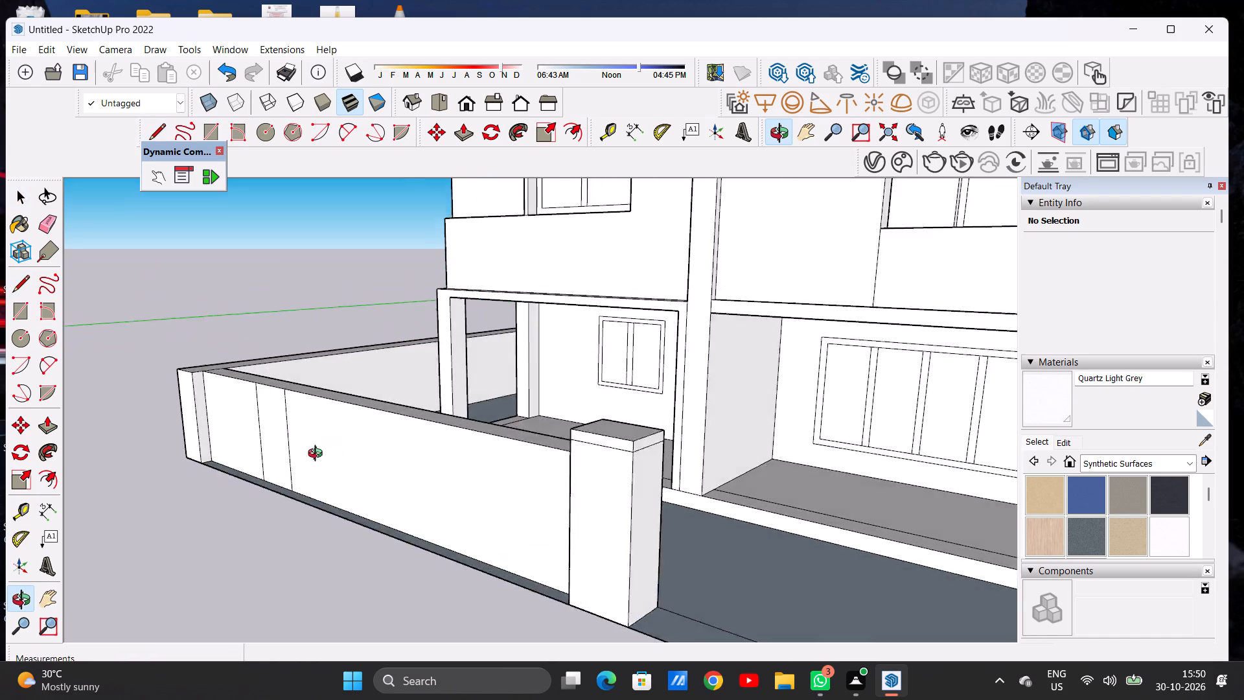
pyautogui.moveTo(318, 455); pyautogui.dragTo(317, 508, button='middle')
pyautogui.scroll(8, 264, 454)
pyautogui.press('p')
pyautogui.scroll(5, 290, 439)
pyautogui.click(291, 439)
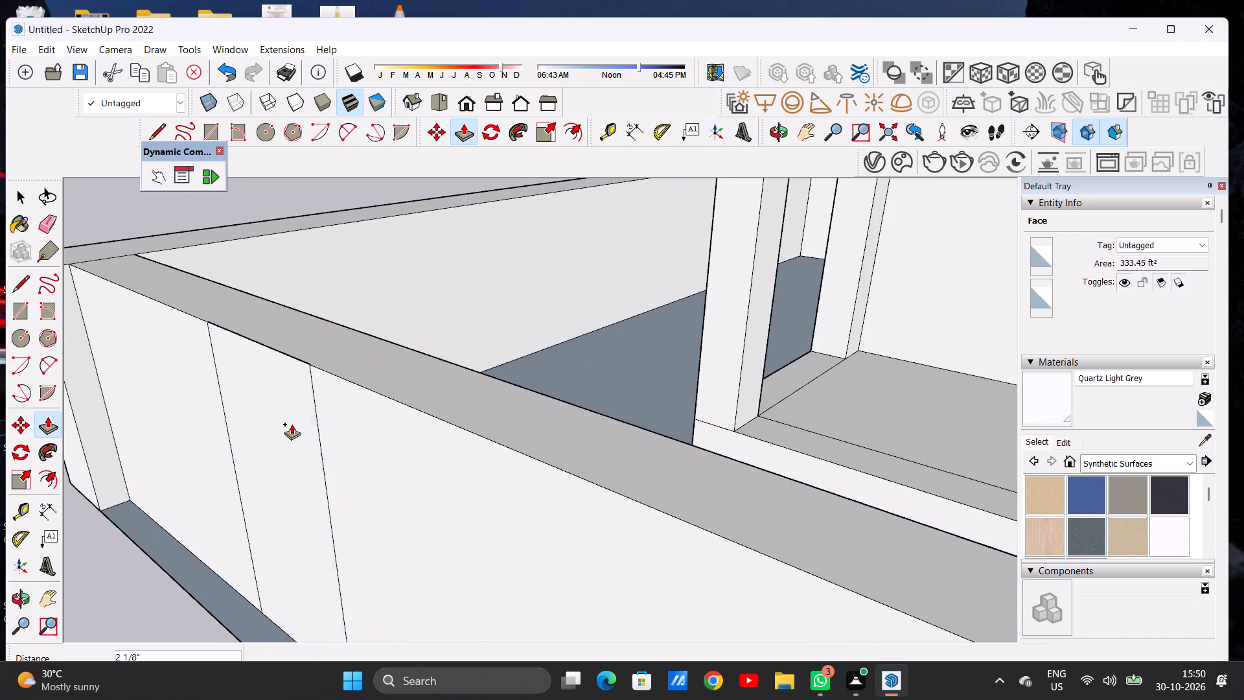
pyautogui.scroll(-12, 294, 420)
pyautogui.scroll(14, 297, 498)
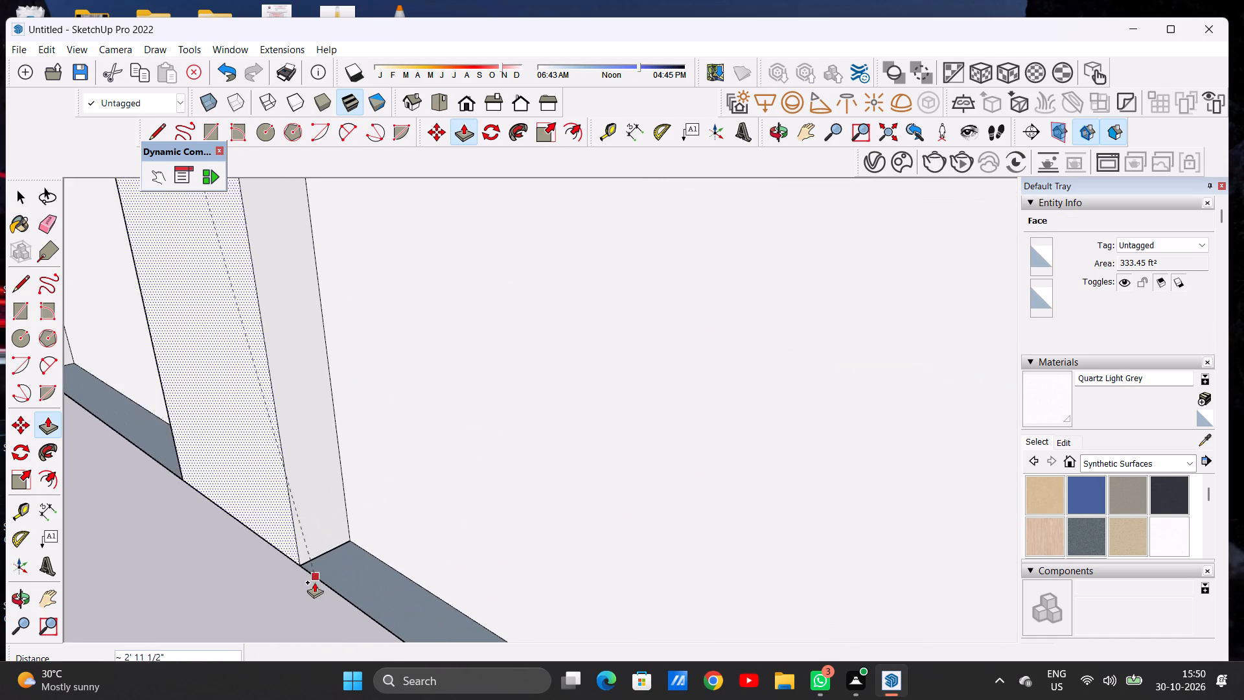
pyautogui.click(312, 576)
pyautogui.press('space')
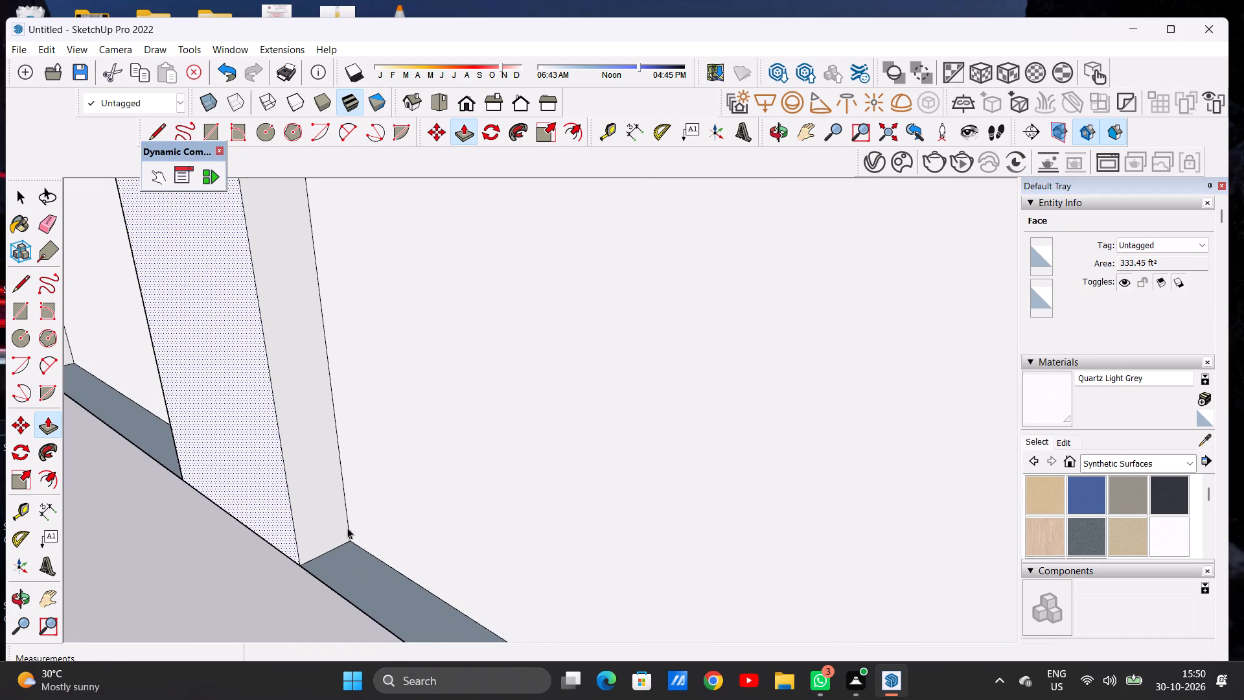
# Examine the new pilaster and the whole front compound wall from the front.
pyautogui.scroll(-19, 353, 500)
pyautogui.moveTo(333, 478); pyautogui.dragTo(520, 366, button='middle')
pyautogui.scroll(-4, 414, 489)
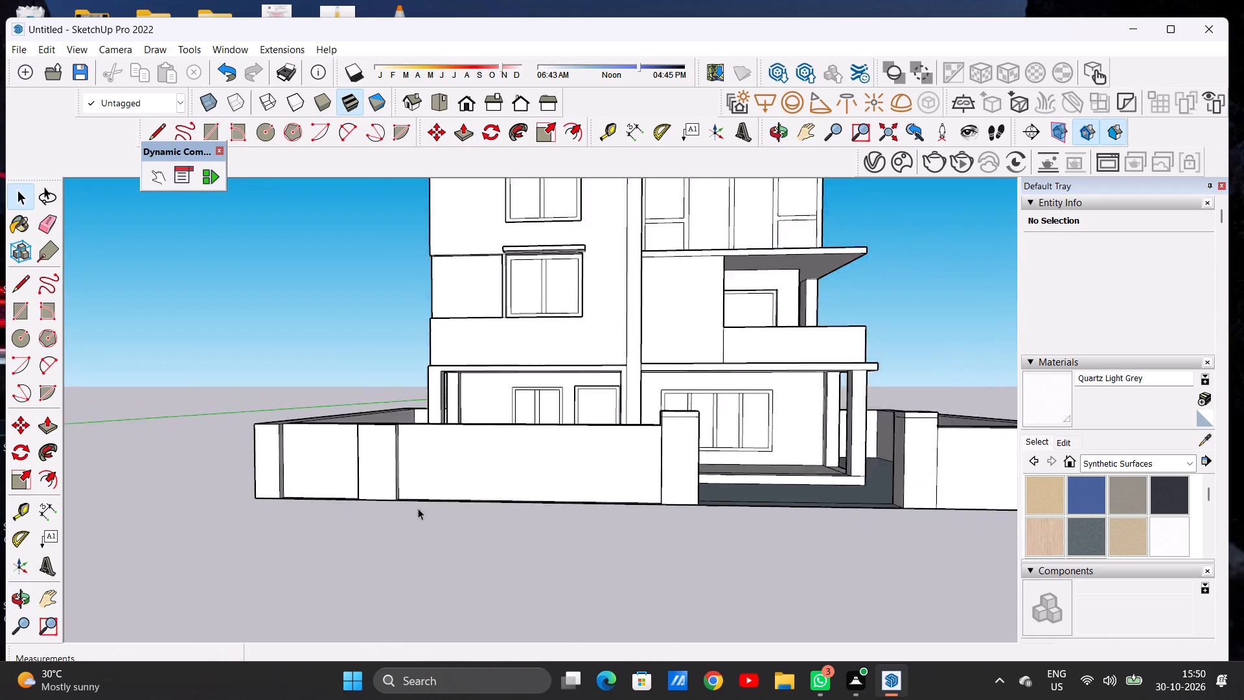
pyautogui.scroll(-3, 418, 508)
pyautogui.moveTo(504, 496); pyautogui.dragTo(524, 504, button='middle')
pyautogui.scroll(-4, 417, 509)
pyautogui.scroll(3, 481, 500)
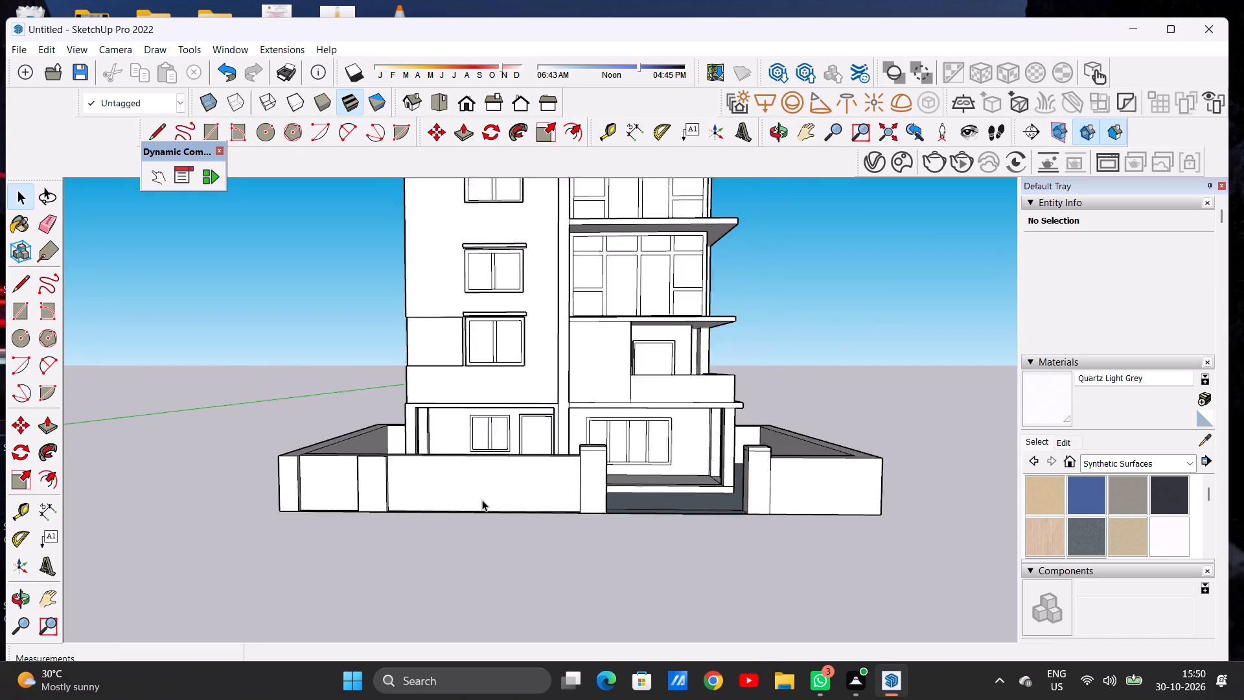
pyautogui.scroll(2, 482, 500)
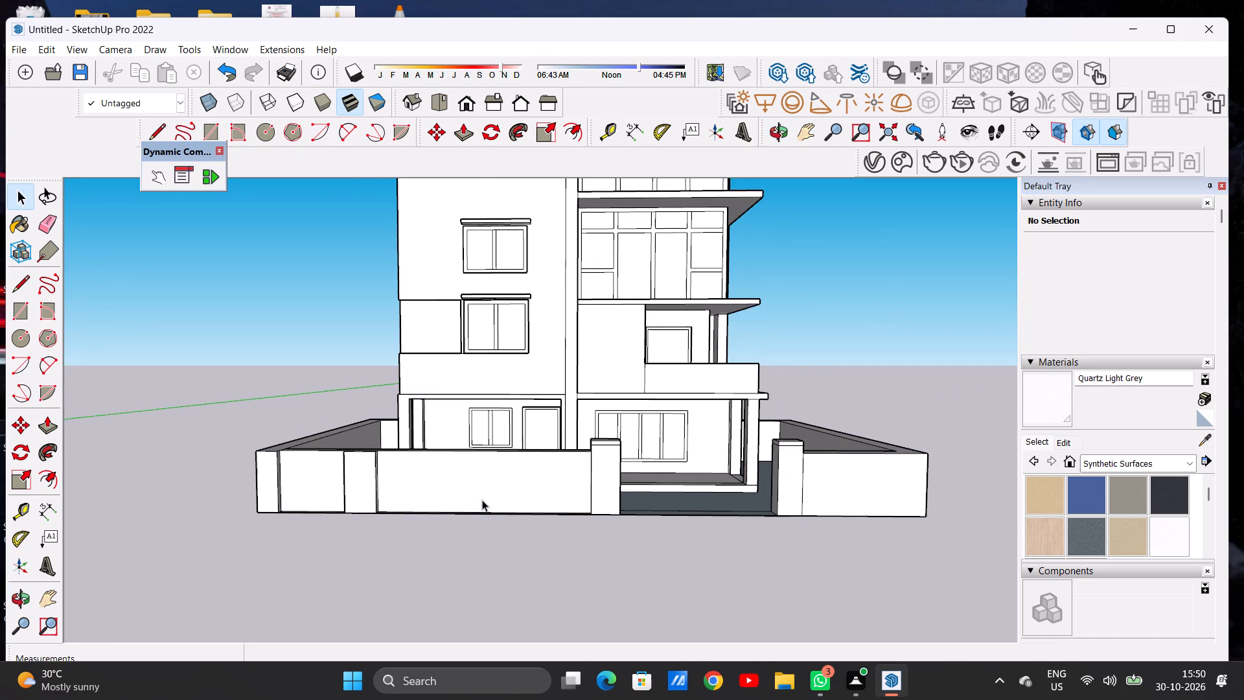
# Draw a pair of closely spaced vertical lines, each about 25' 6" long, on the wall face between the new pilaster and the entrance pillar.
pyautogui.press('l')
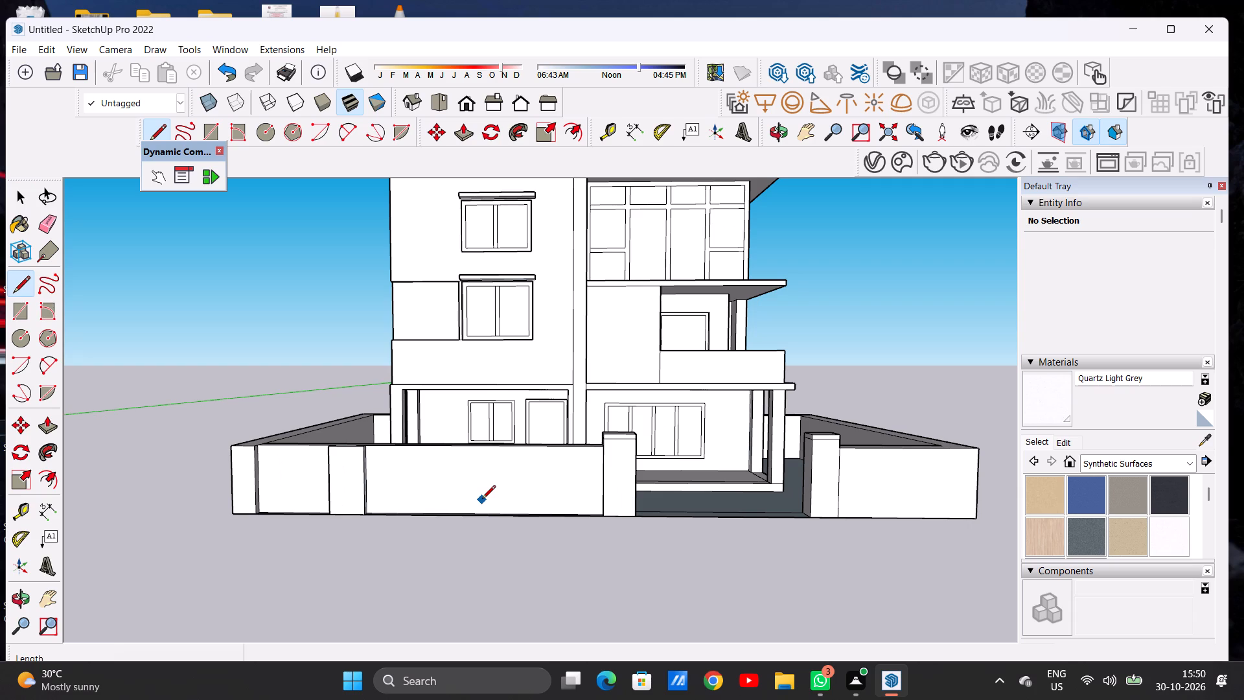
pyautogui.scroll(-4, 474, 500)
pyautogui.moveTo(455, 519); pyautogui.dragTo(451, 542, button='middle')
pyautogui.scroll(-1, 475, 497)
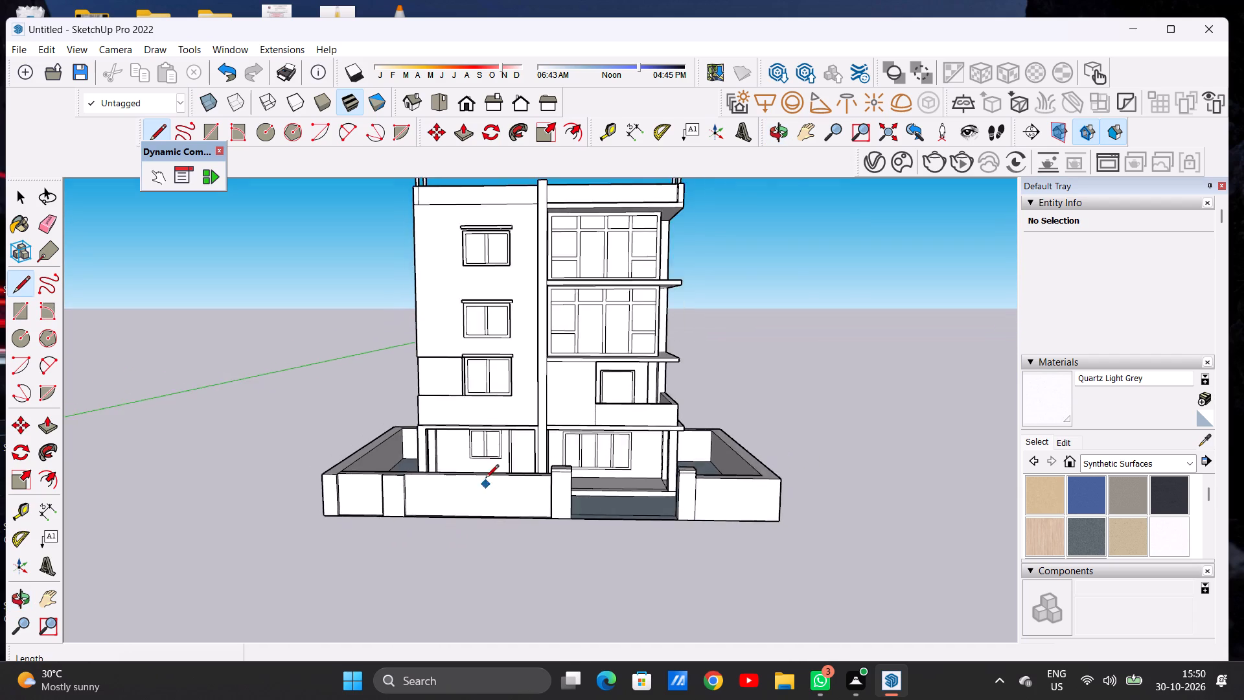
pyautogui.scroll(8, 481, 474)
pyautogui.scroll(-1, 466, 485)
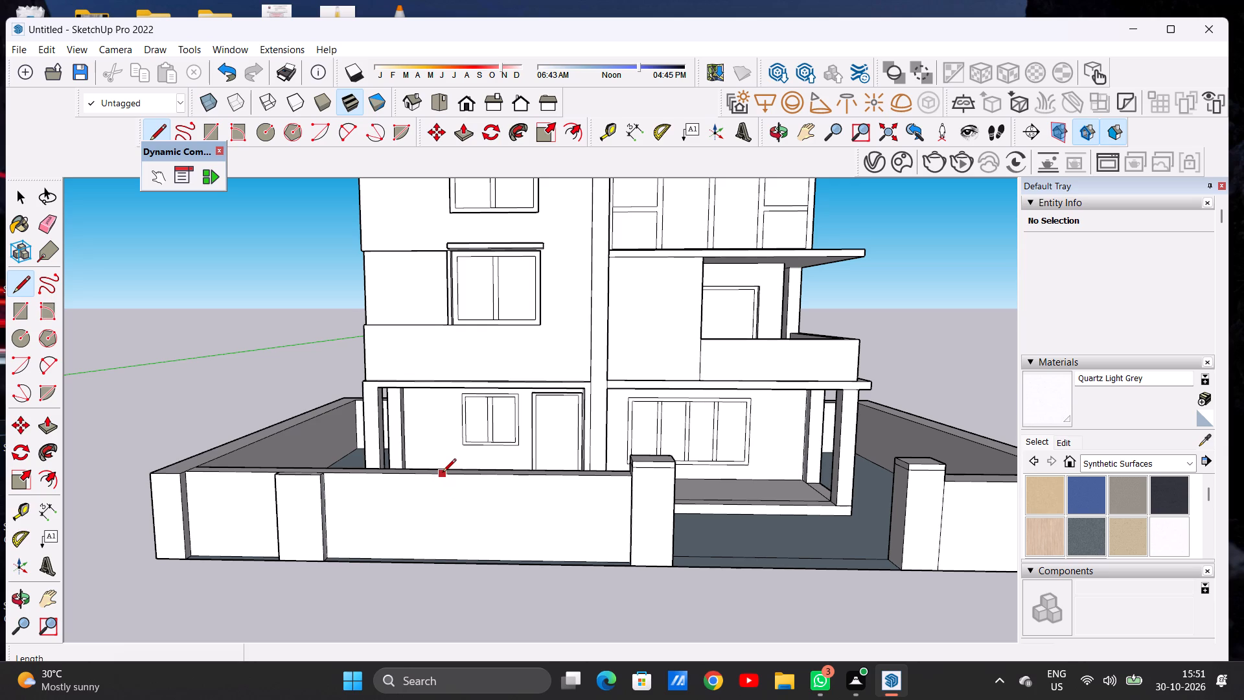
pyautogui.click(439, 472)
pyautogui.scroll(7, 455, 535)
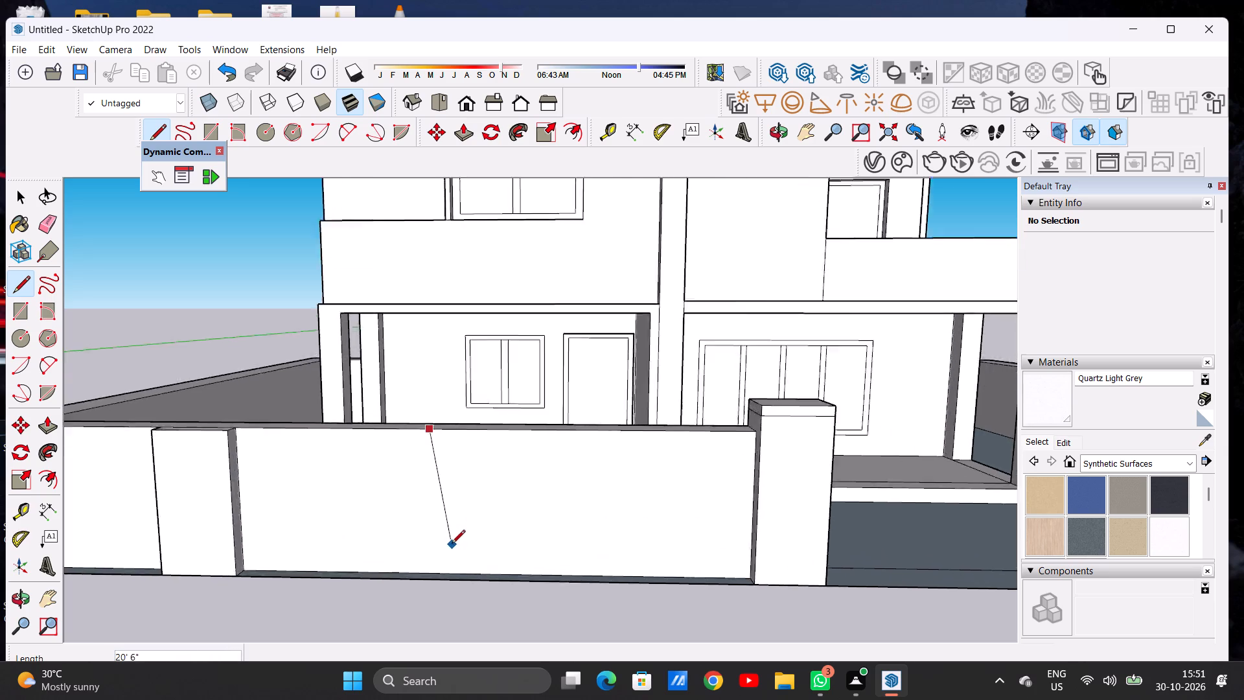
pyautogui.scroll(2, 452, 544)
pyautogui.click(419, 590)
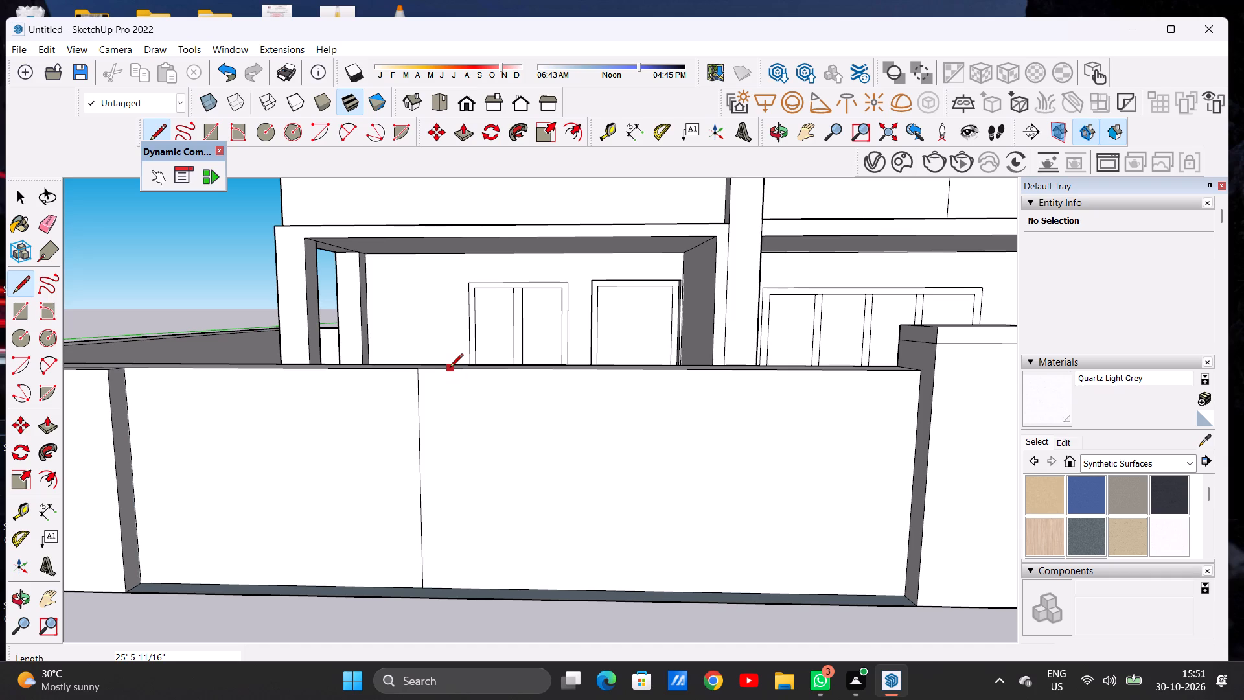
pyautogui.click(457, 367)
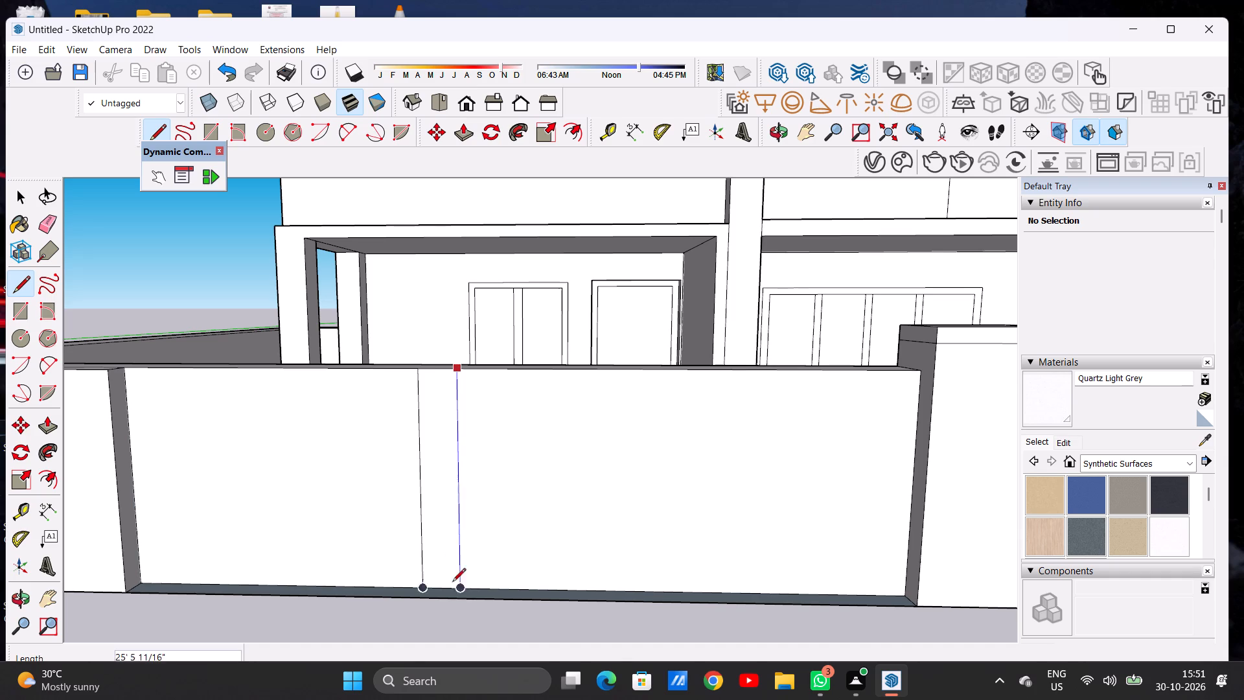
pyautogui.click(461, 589)
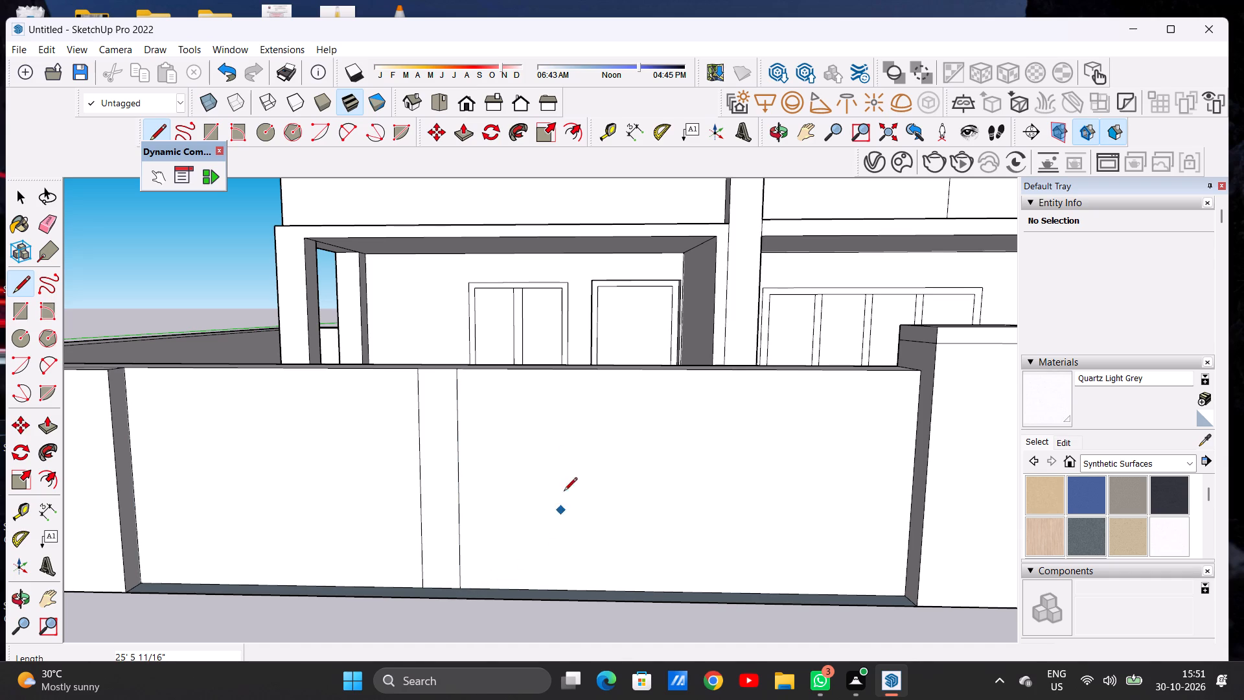
# Draw another pair of full-height vertical lines, about 25' 6" long, on the same wall face between the first pair and the entrance pillar.
pyautogui.click(544, 369)
pyautogui.click(548, 585)
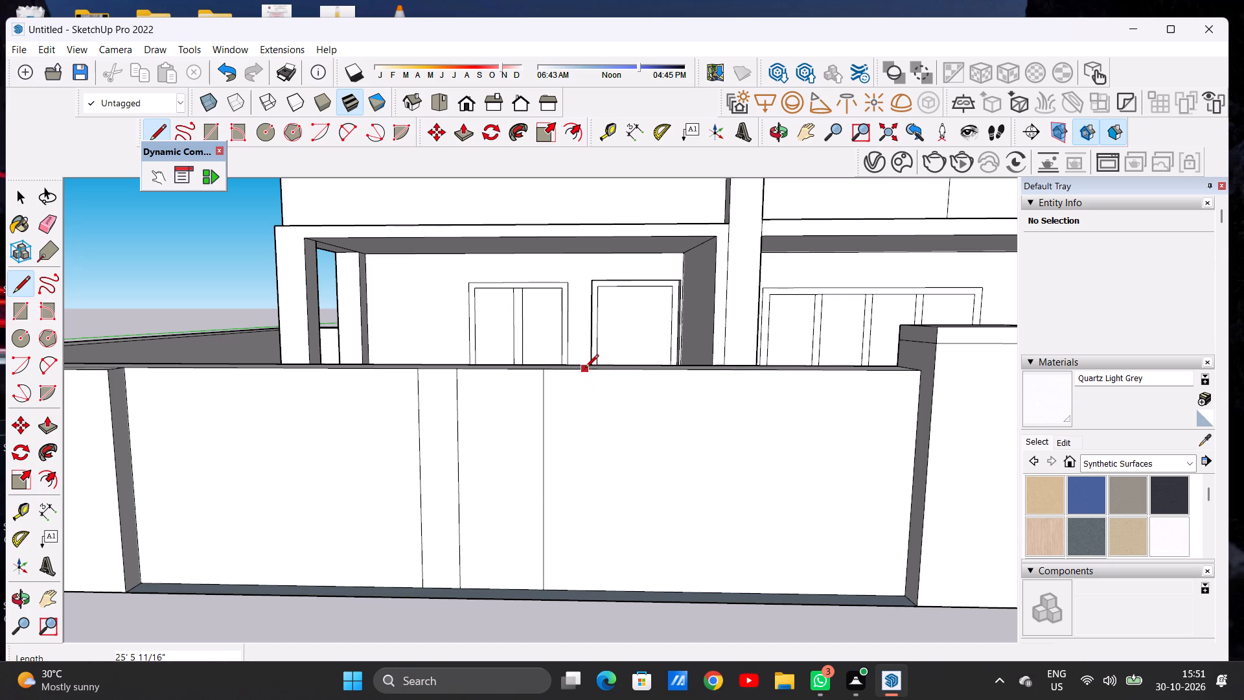
pyautogui.click(585, 369)
pyautogui.press('space')
pyautogui.write('L')
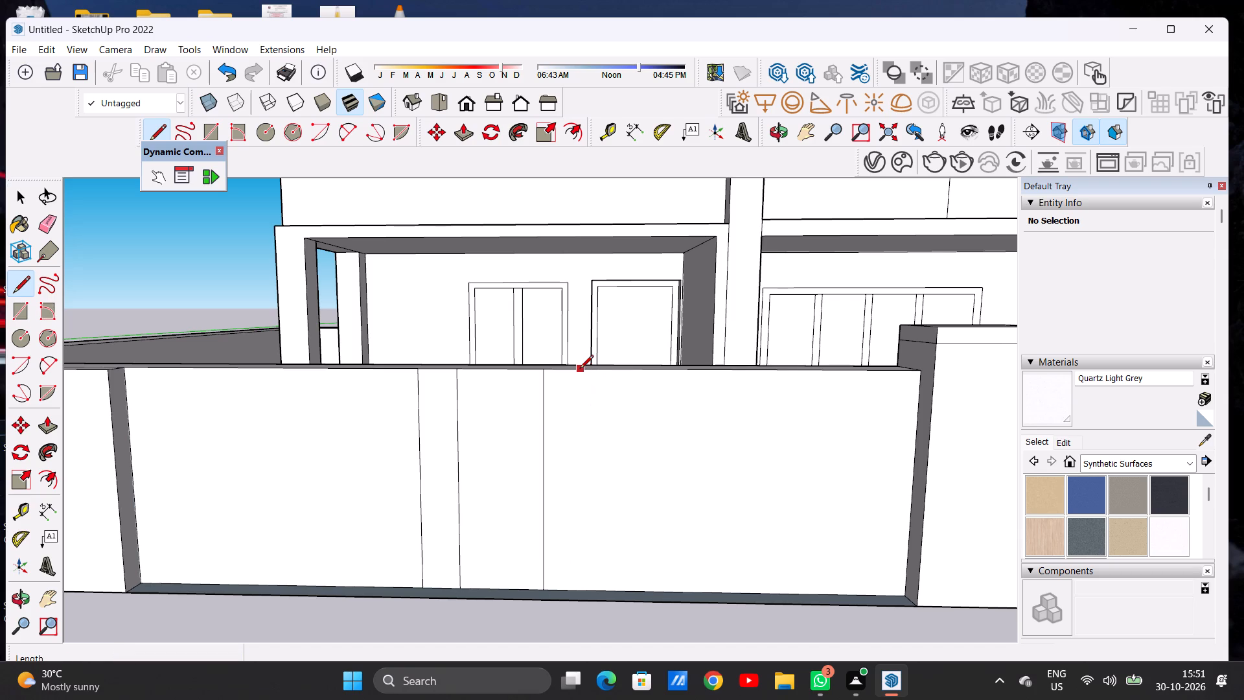
pyautogui.click(580, 369)
pyautogui.click(584, 589)
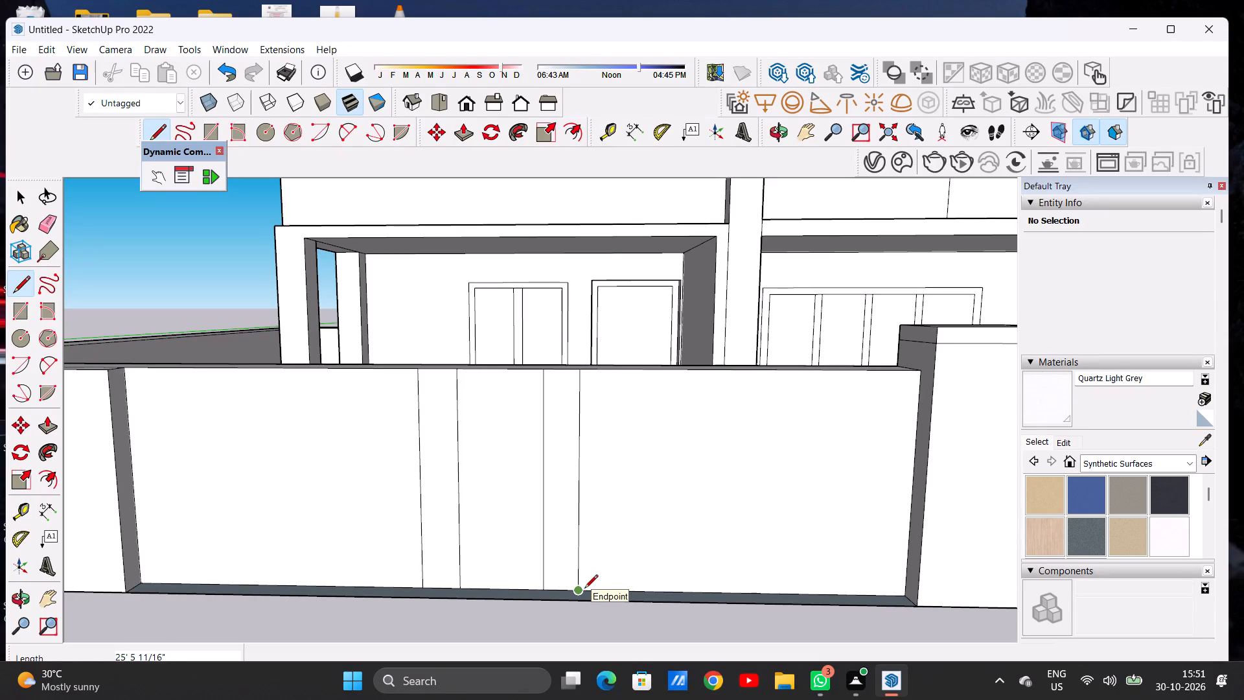
pyautogui.press('space')
pyautogui.press('space')
# Push/Pull the long front wall's top up about 1' 9/16" beside the entrance pillar.
pyautogui.scroll(-12, 529, 452)
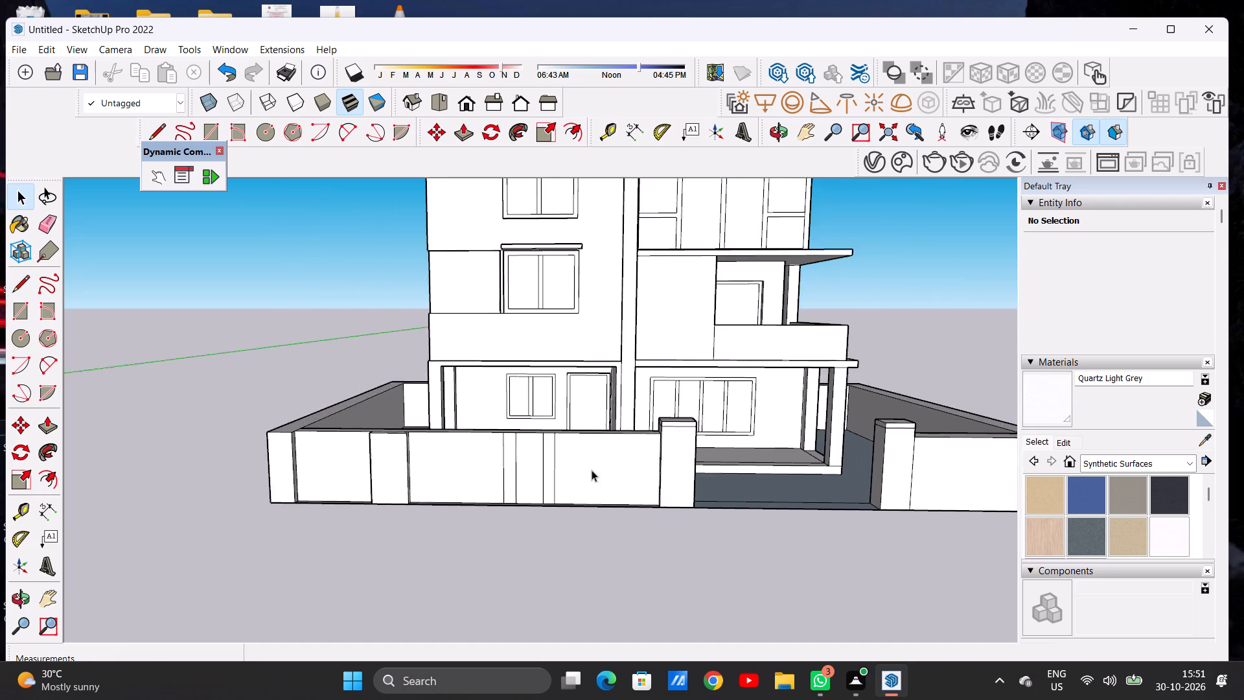
pyautogui.moveTo(590, 469); pyautogui.dragTo(478, 559, button='middle')
pyautogui.scroll(6, 426, 471)
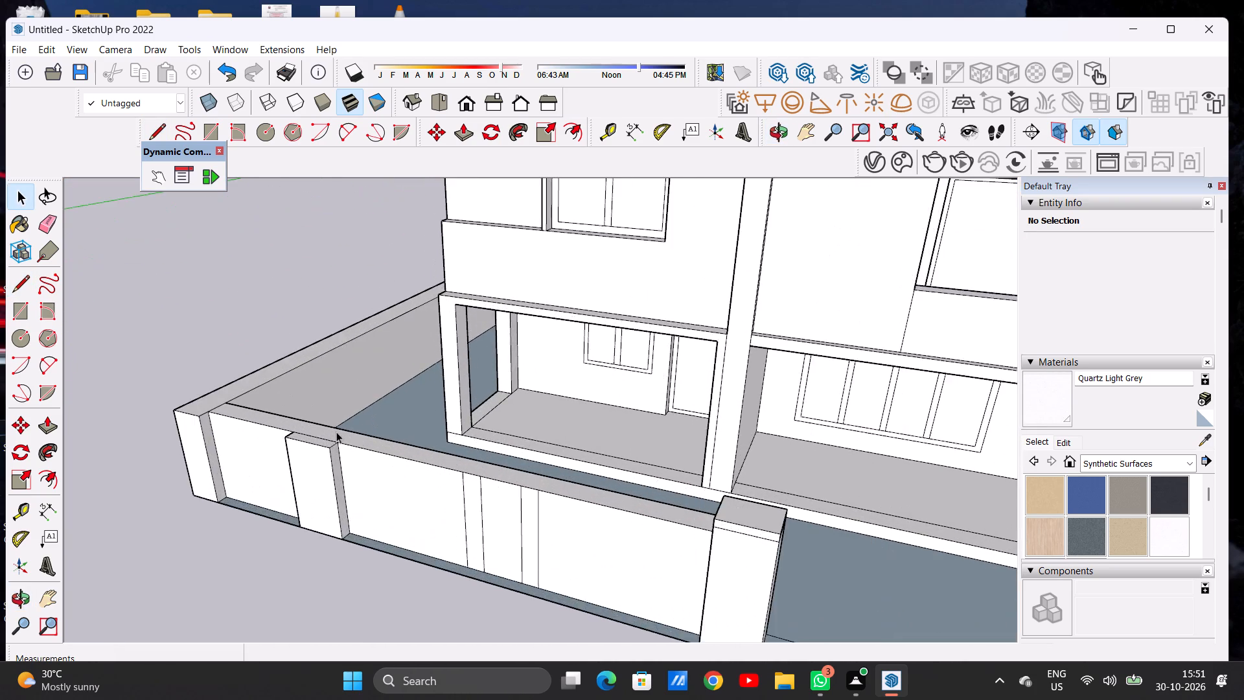
pyautogui.scroll(5, 336, 432)
pyautogui.scroll(-14, 429, 509)
pyautogui.moveTo(698, 566); pyautogui.dragTo(801, 478, button='middle')
pyautogui.scroll(11, 790, 498)
pyautogui.press('p')
pyautogui.scroll(6, 763, 502)
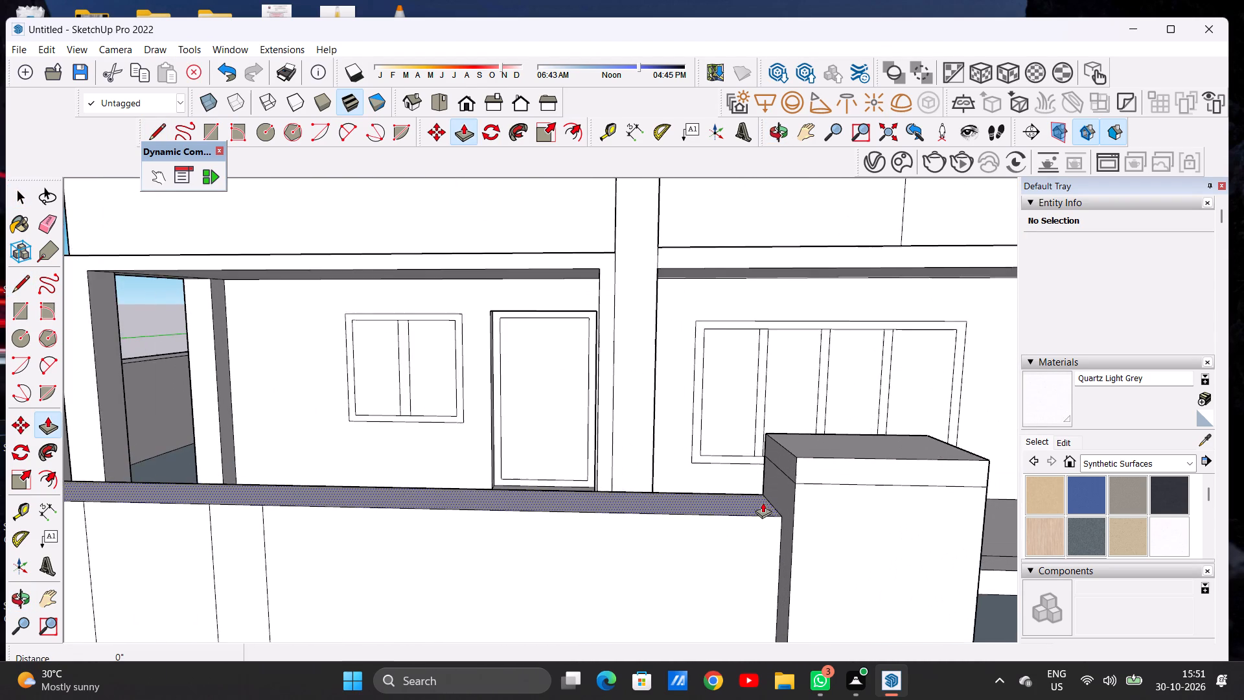
pyautogui.click(753, 500)
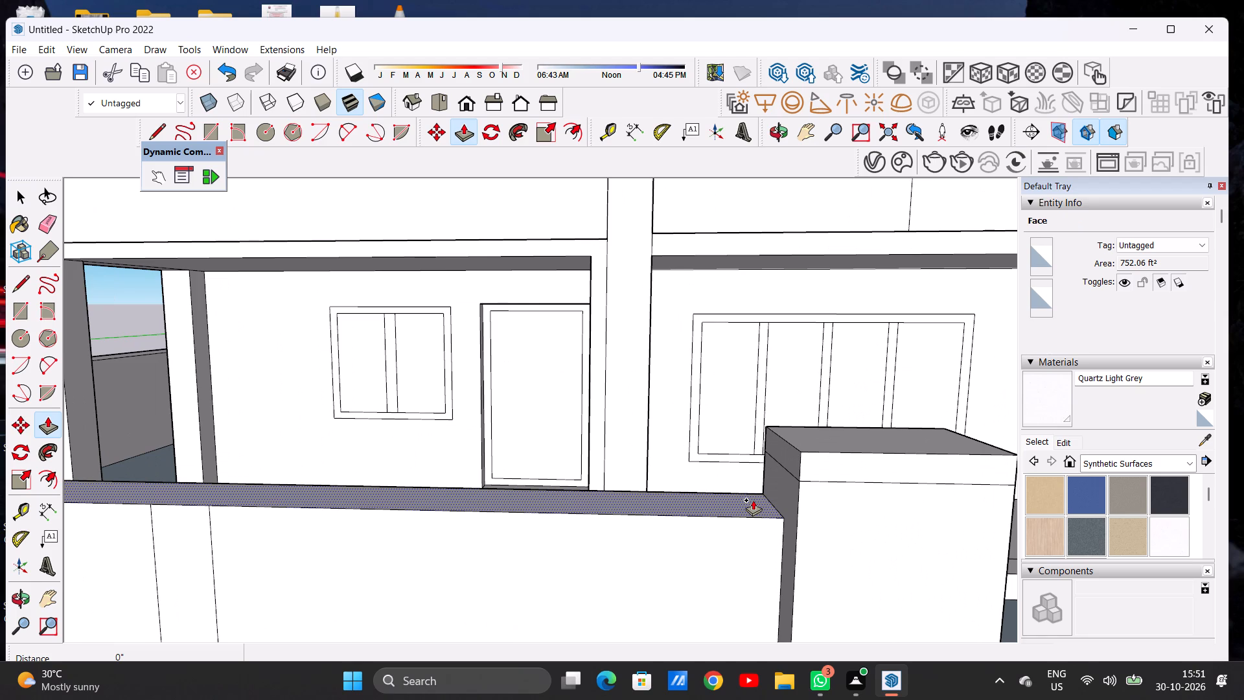
pyautogui.click(766, 485)
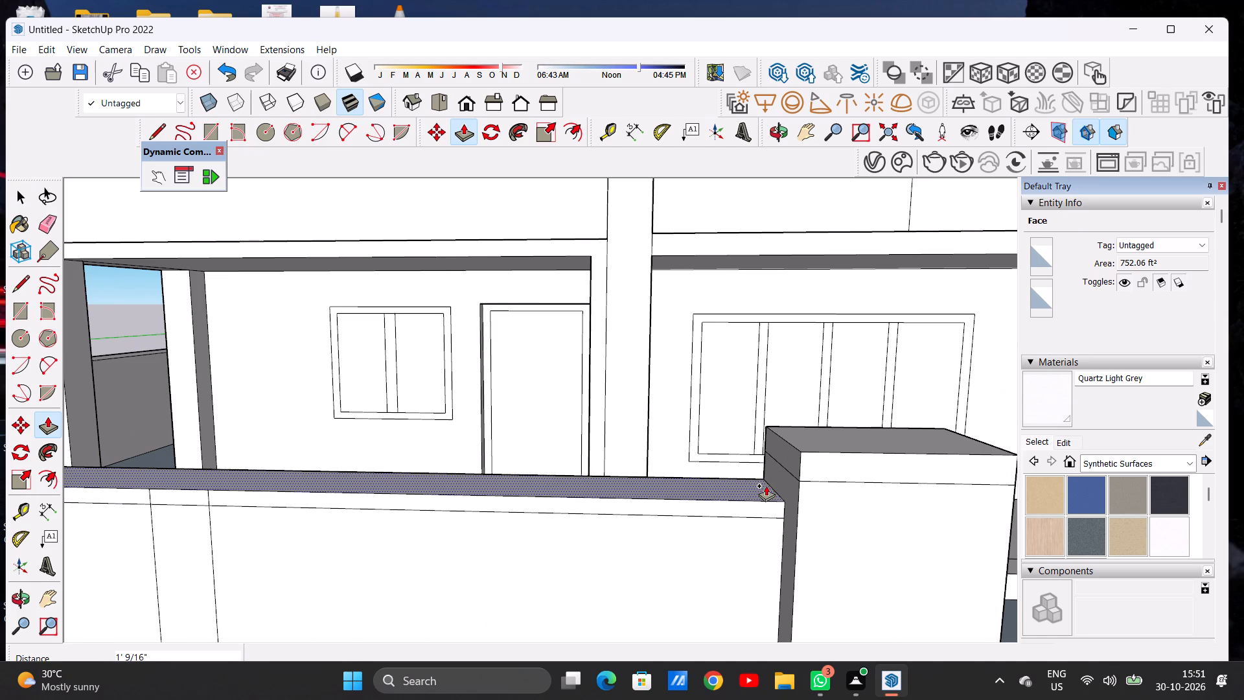
# Push/Pull the remaining compound wall's top up about 1' 9/16" to match the raised front wall.
pyautogui.scroll(-13, 687, 502)
pyautogui.scroll(-4, 636, 483)
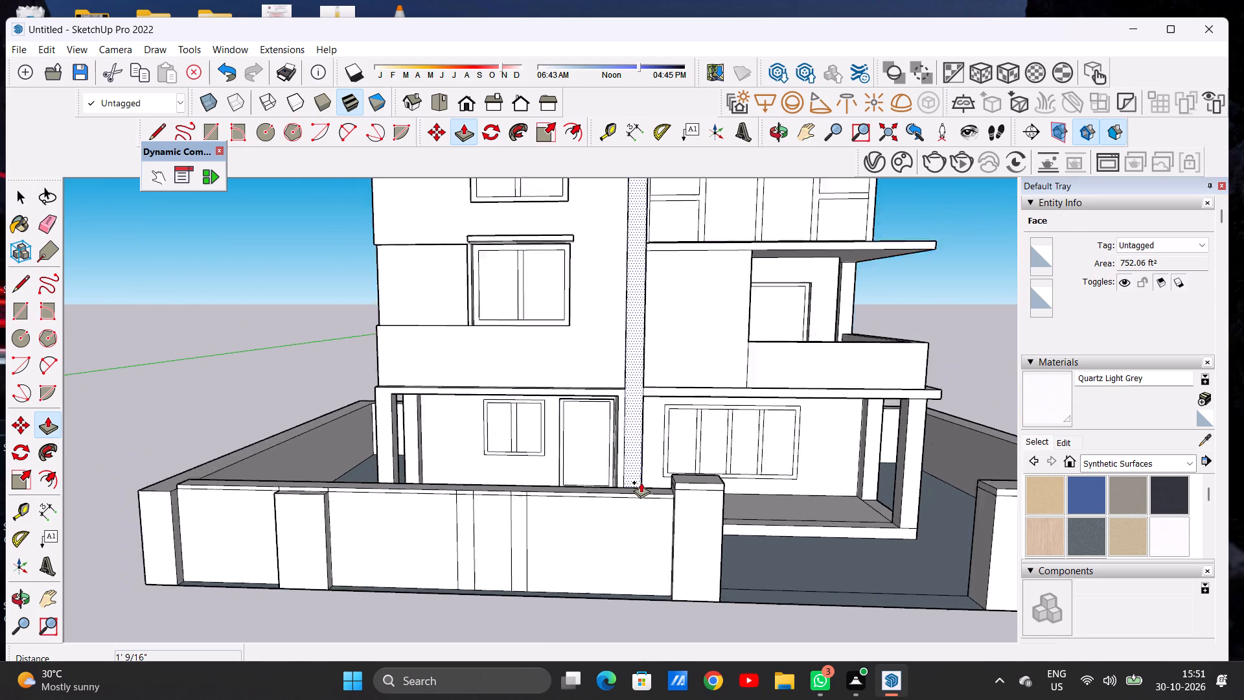
pyautogui.scroll(-3, 641, 482)
pyautogui.moveTo(273, 492); pyautogui.dragTo(593, 496, button='middle')
pyautogui.scroll(5, 588, 531)
pyautogui.scroll(-1, 573, 526)
pyautogui.scroll(2, 573, 526)
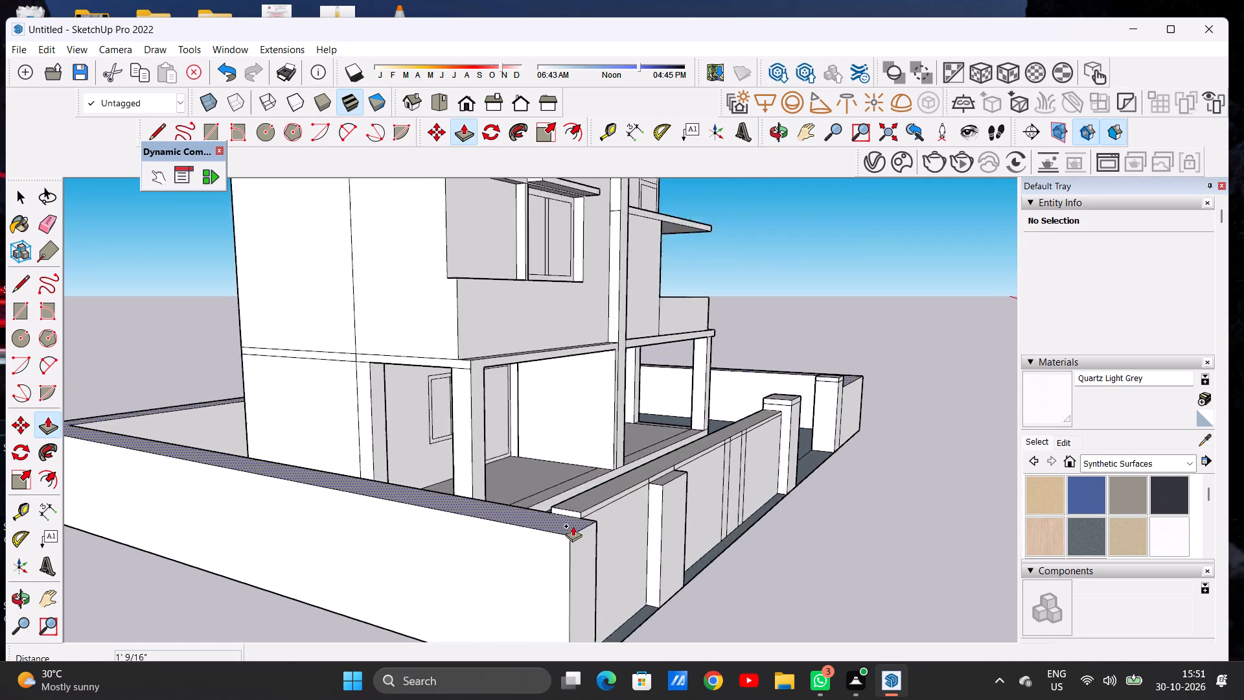
pyautogui.scroll(9, 573, 526)
pyautogui.click(568, 522)
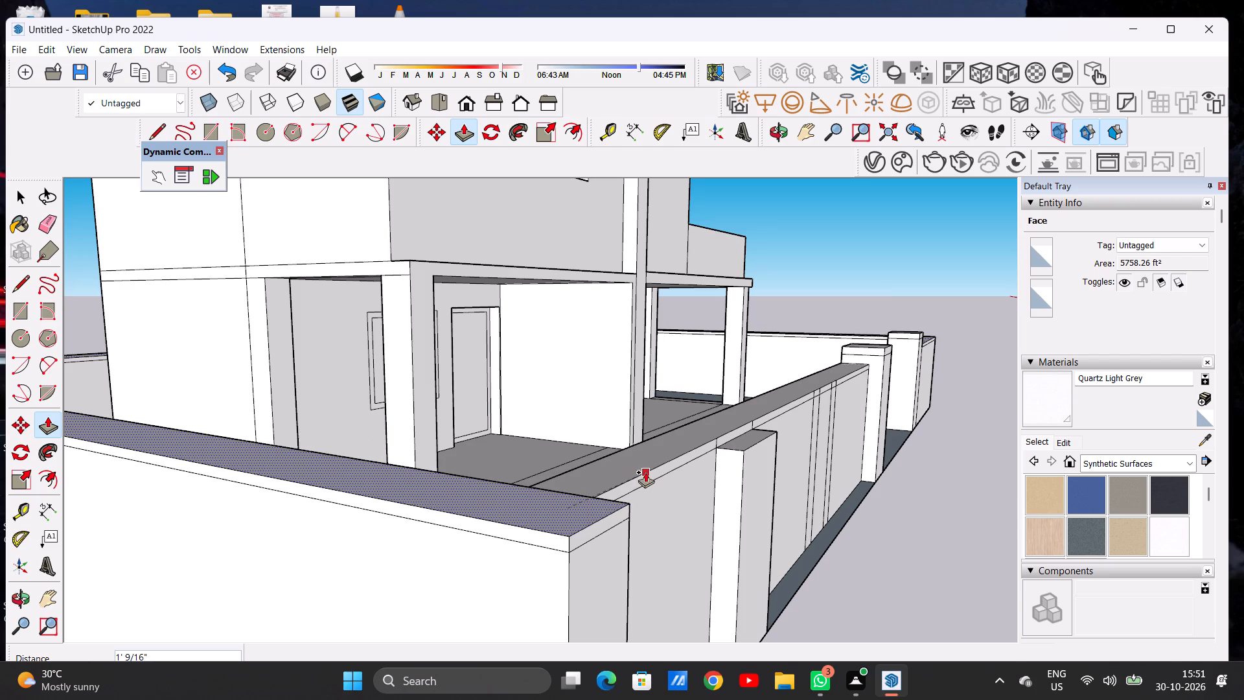
pyautogui.click(645, 472)
# Examine the raised compound wall around the building and the marked strips along the long front wall.
pyautogui.scroll(-18, 551, 522)
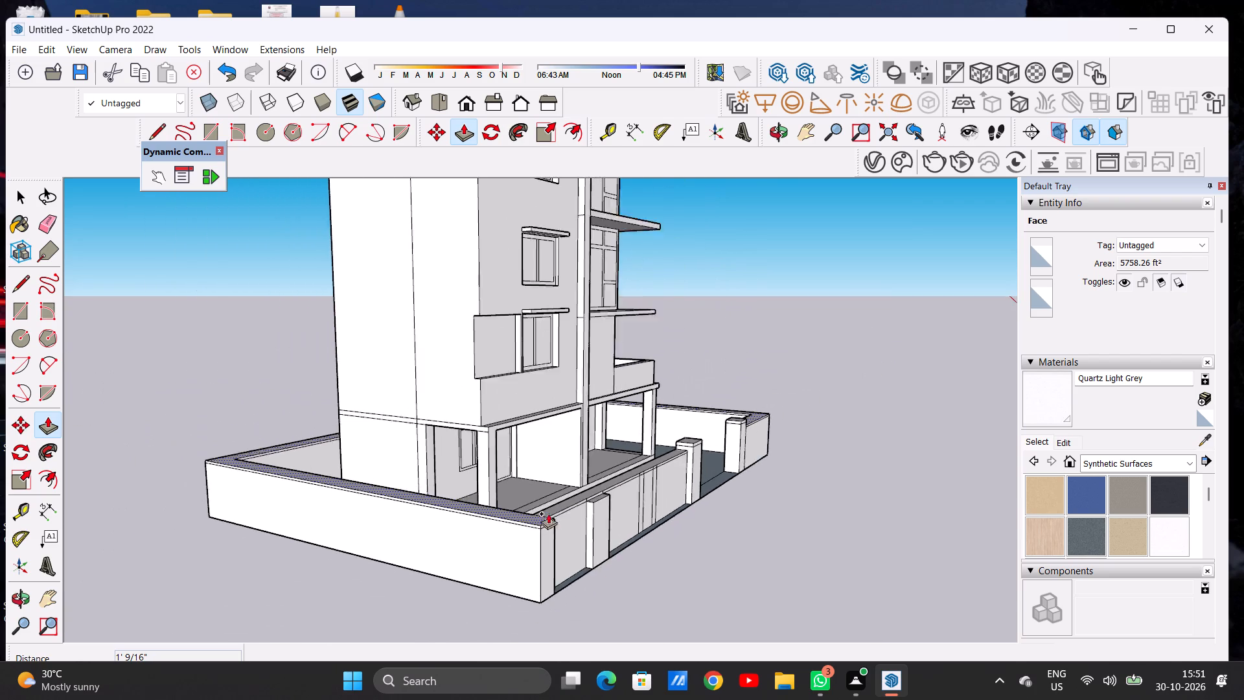
pyautogui.moveTo(735, 464); pyautogui.dragTo(275, 504, button='middle')
pyautogui.scroll(-5, 446, 470)
pyautogui.scroll(10, 649, 490)
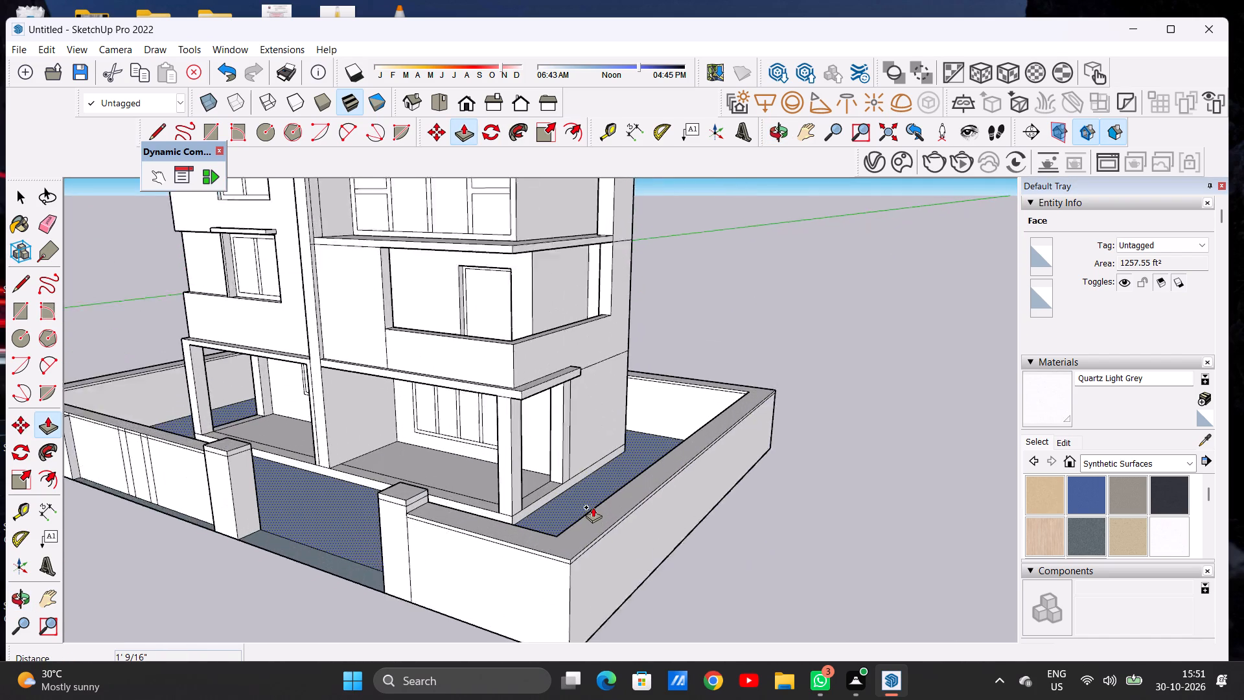
pyautogui.scroll(3, 593, 507)
pyautogui.press('space')
pyautogui.scroll(-9, 717, 404)
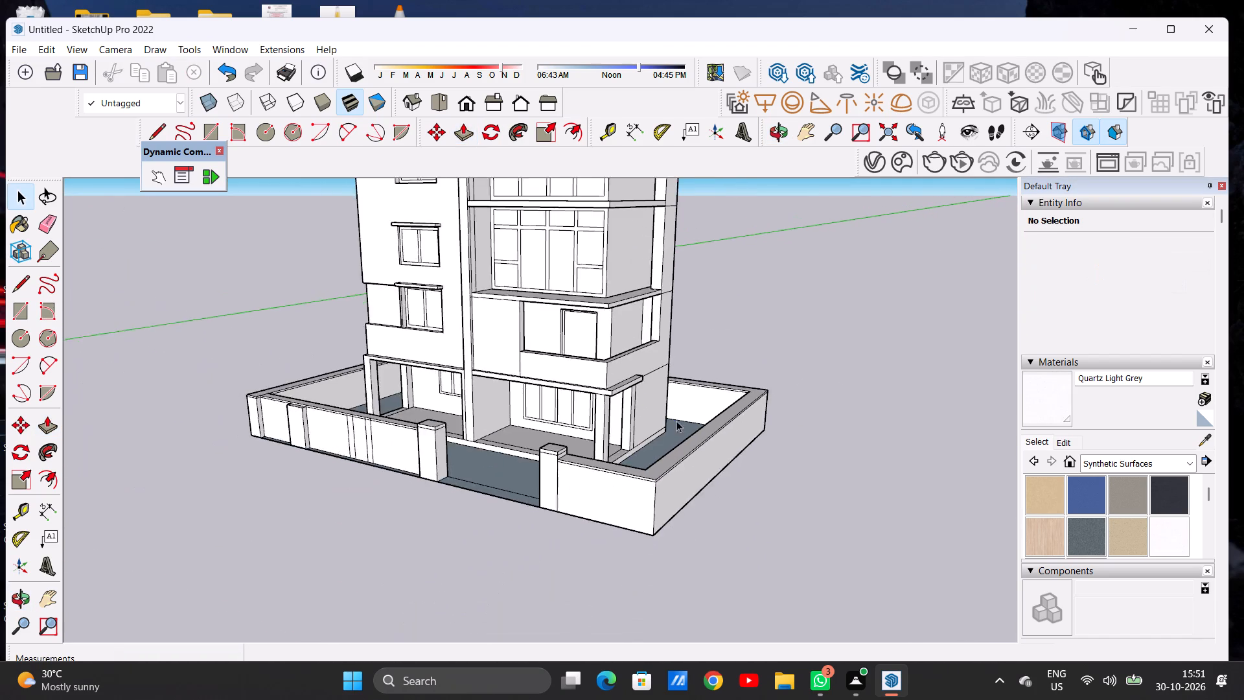
pyautogui.scroll(-3, 676, 421)
pyautogui.moveTo(495, 452); pyautogui.dragTo(682, 398, button='middle')
pyautogui.scroll(13, 494, 443)
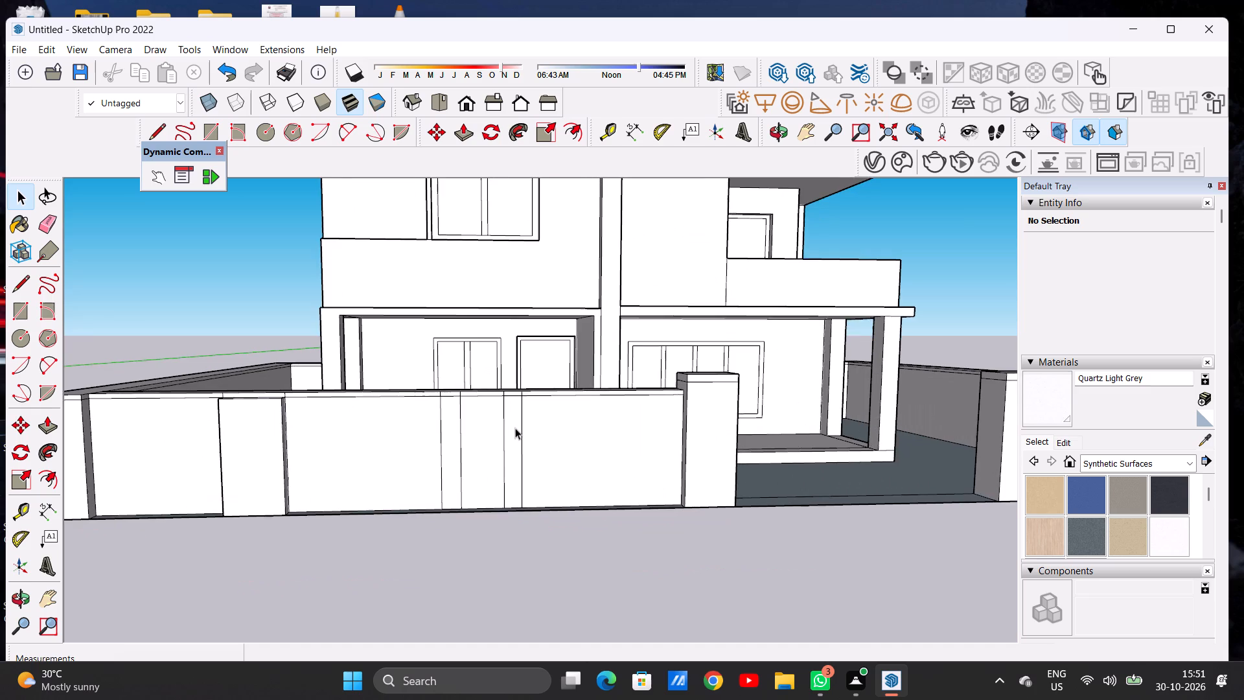
pyautogui.moveTo(517, 430); pyautogui.dragTo(271, 539, button='middle')
pyautogui.scroll(4, 277, 457)
pyautogui.scroll(-1, 279, 455)
pyautogui.scroll(2, 307, 435)
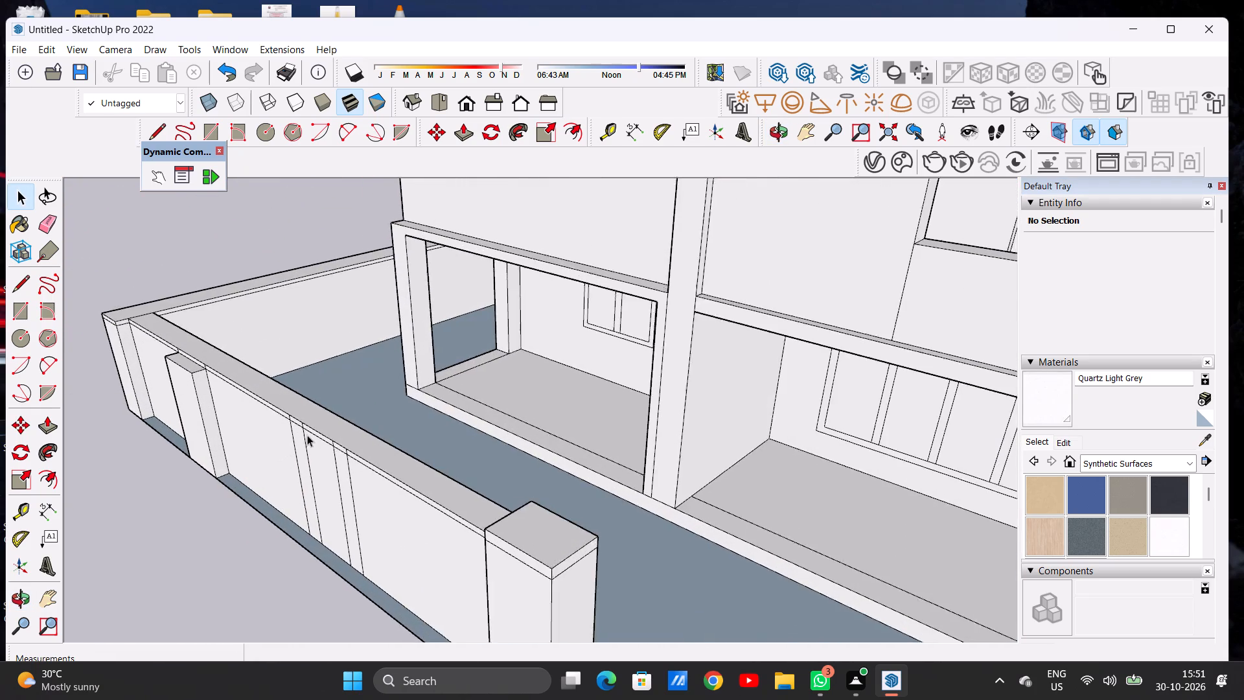
pyautogui.scroll(2, 307, 435)
pyautogui.moveTo(317, 472); pyautogui.dragTo(451, 407, button='middle')
pyautogui.scroll(4, 451, 407)
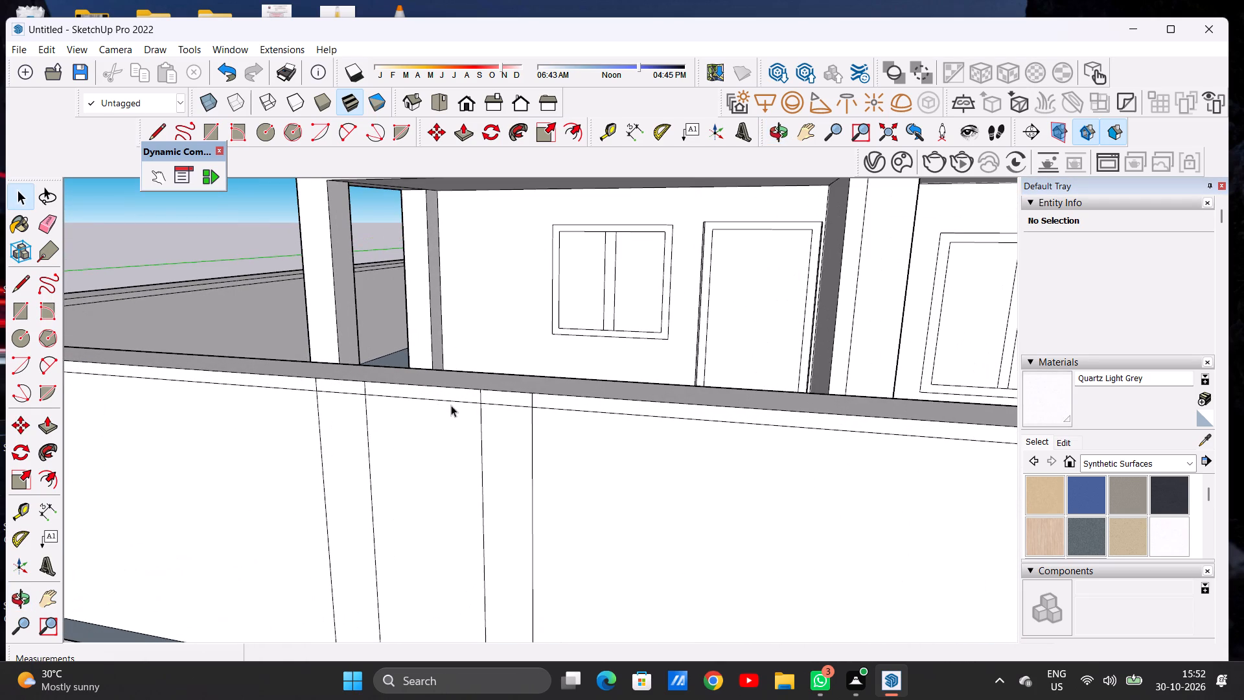
# Erase the four short vertical segments that cross the raised top band of the front wall above the two narrow strips.
pyautogui.press('e')
pyautogui.scroll(1, 380, 393)
pyautogui.scroll(-1, 376, 393)
pyautogui.scroll(9, 367, 393)
pyautogui.moveTo(316, 370); pyautogui.dragTo(353, 374)
pyautogui.moveTo(430, 377); pyautogui.dragTo(459, 379)
pyautogui.moveTo(774, 402); pyautogui.dragTo(790, 400)
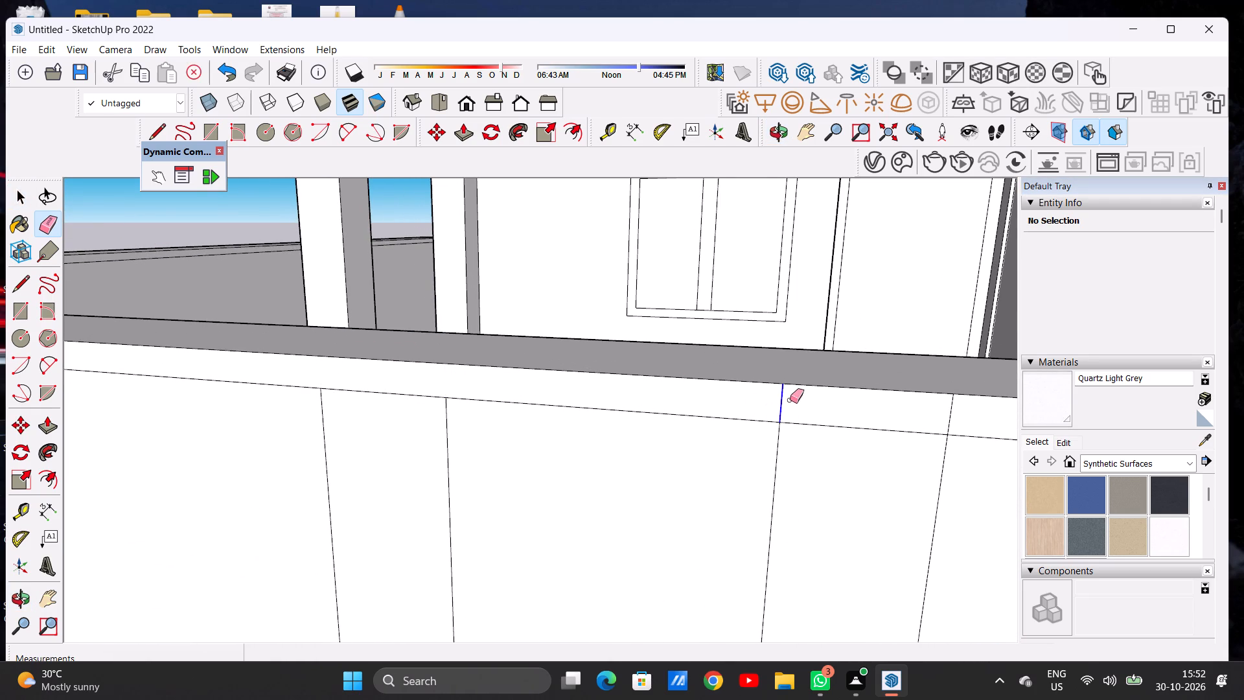
pyautogui.scroll(-8, 651, 395)
pyautogui.scroll(6, 818, 404)
pyautogui.moveTo(761, 402); pyautogui.dragTo(769, 402)
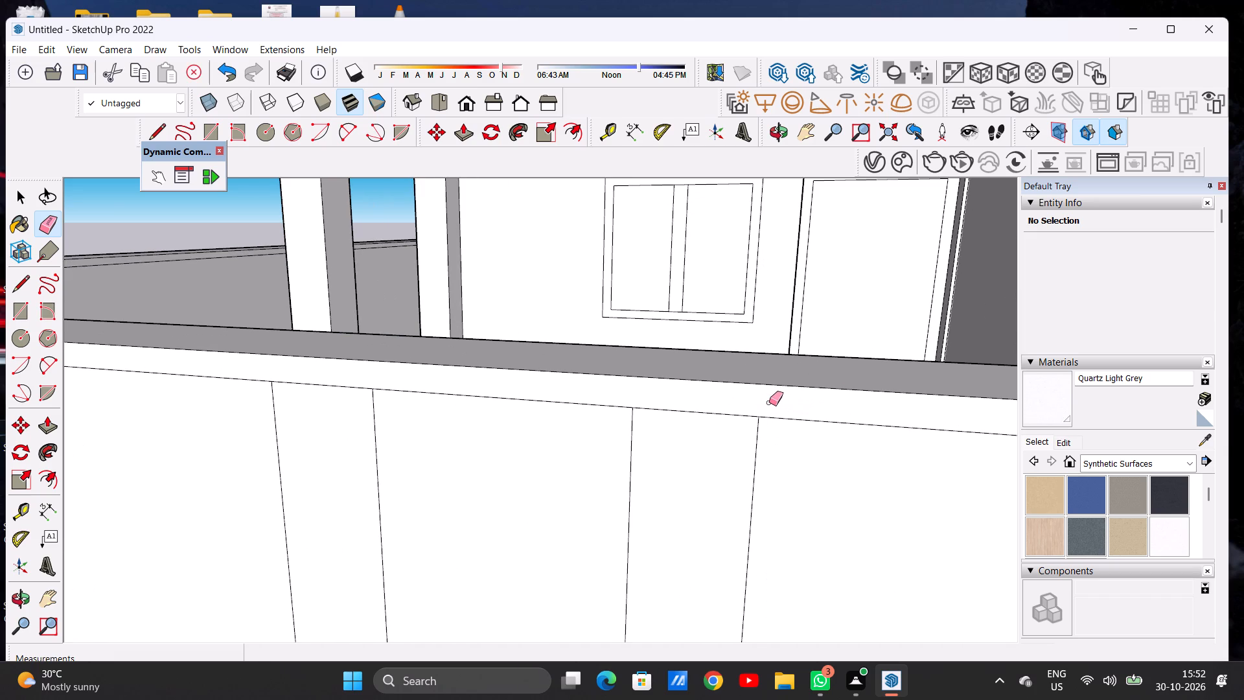
pyautogui.press('space')
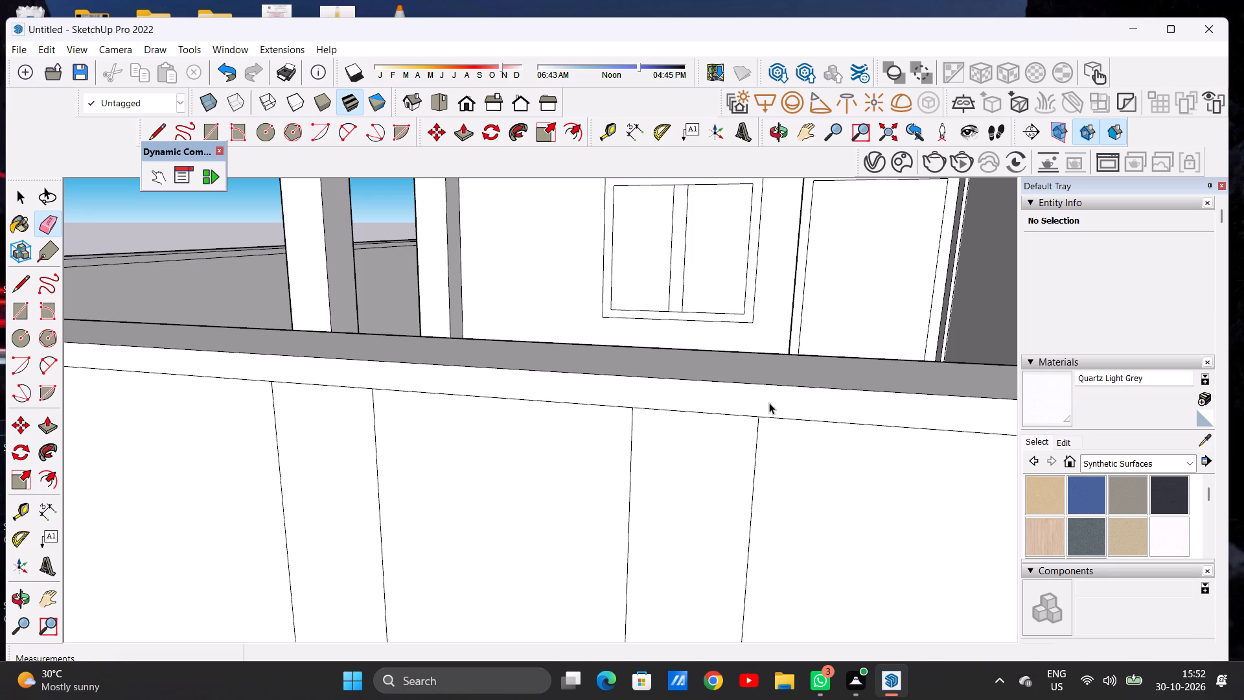
# Push/Pull the narrow strip farther from the entrance pillar outward about 2' 11 1/2" to the ground slab's outer edge, forming a pilaster.
pyautogui.press('p')
pyautogui.scroll(-7, 656, 358)
pyautogui.moveTo(706, 385); pyautogui.dragTo(446, 437, button='middle')
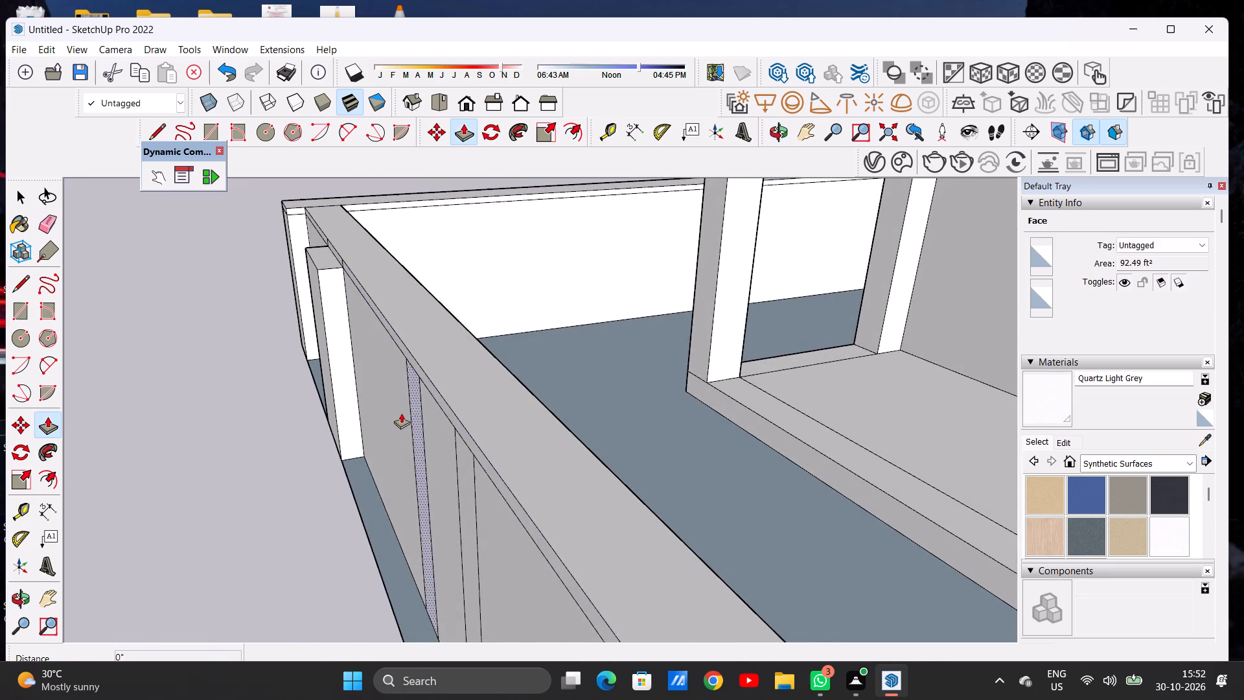
pyautogui.scroll(12, 407, 401)
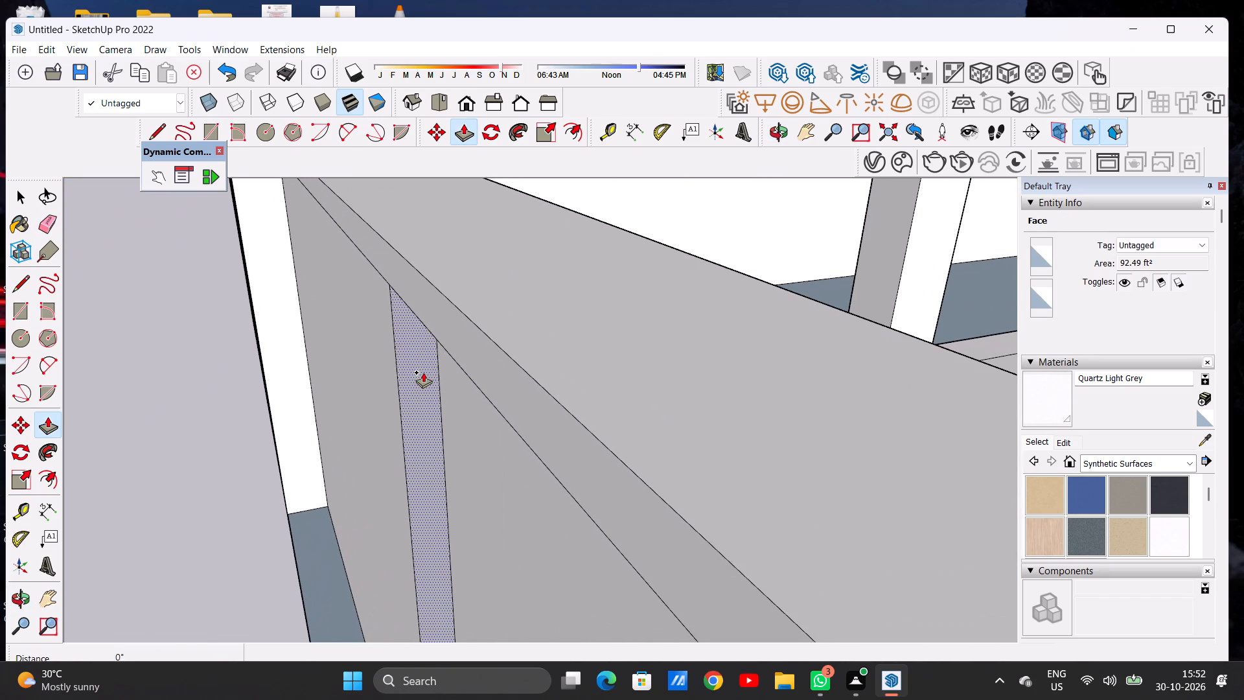
pyautogui.click(423, 372)
pyautogui.scroll(-7, 409, 373)
pyautogui.scroll(1, 430, 362)
pyautogui.scroll(-8, 430, 361)
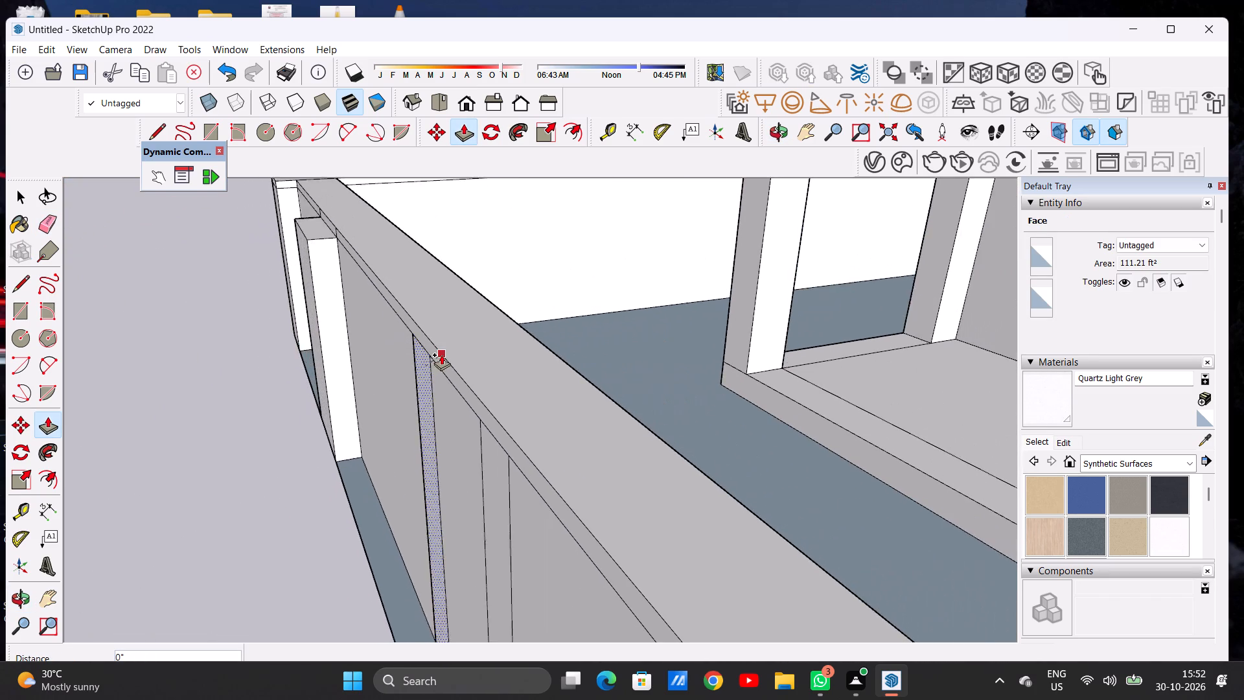
pyautogui.scroll(-11, 441, 355)
pyautogui.scroll(-1, 448, 498)
pyautogui.scroll(4, 448, 503)
pyautogui.scroll(-1, 448, 507)
pyautogui.scroll(4, 448, 507)
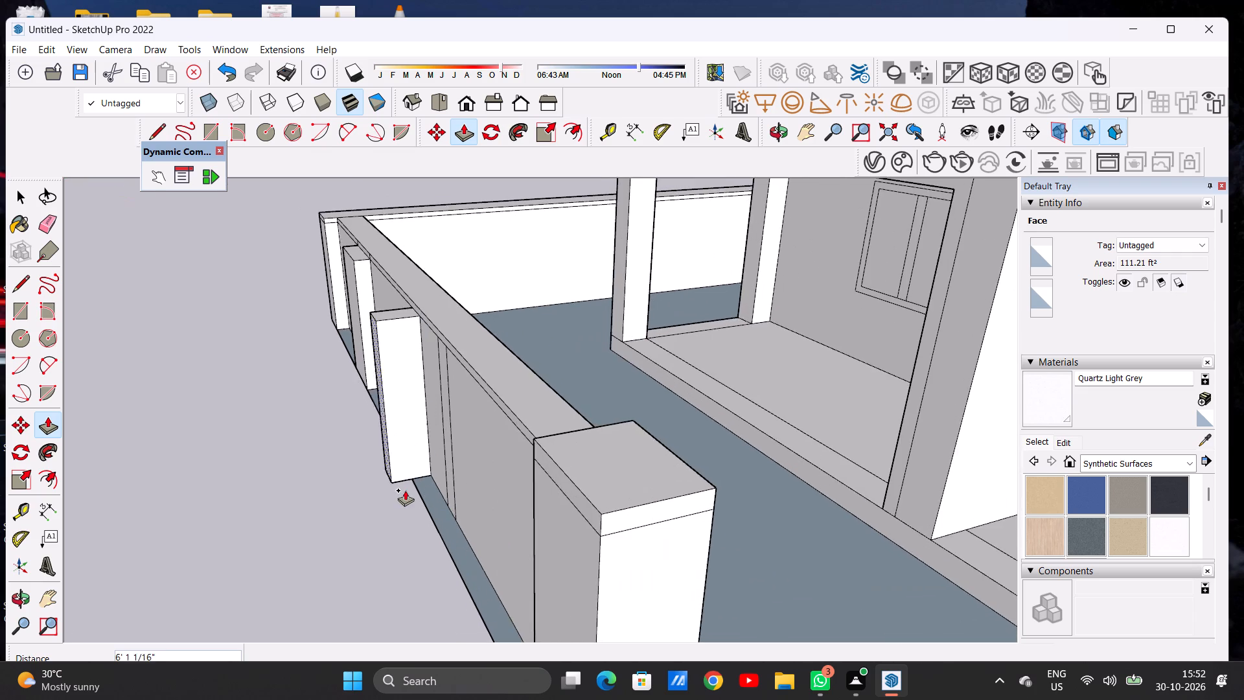
pyautogui.scroll(5, 405, 490)
pyautogui.scroll(-1, 414, 480)
pyautogui.scroll(11, 414, 480)
pyautogui.scroll(-1, 426, 468)
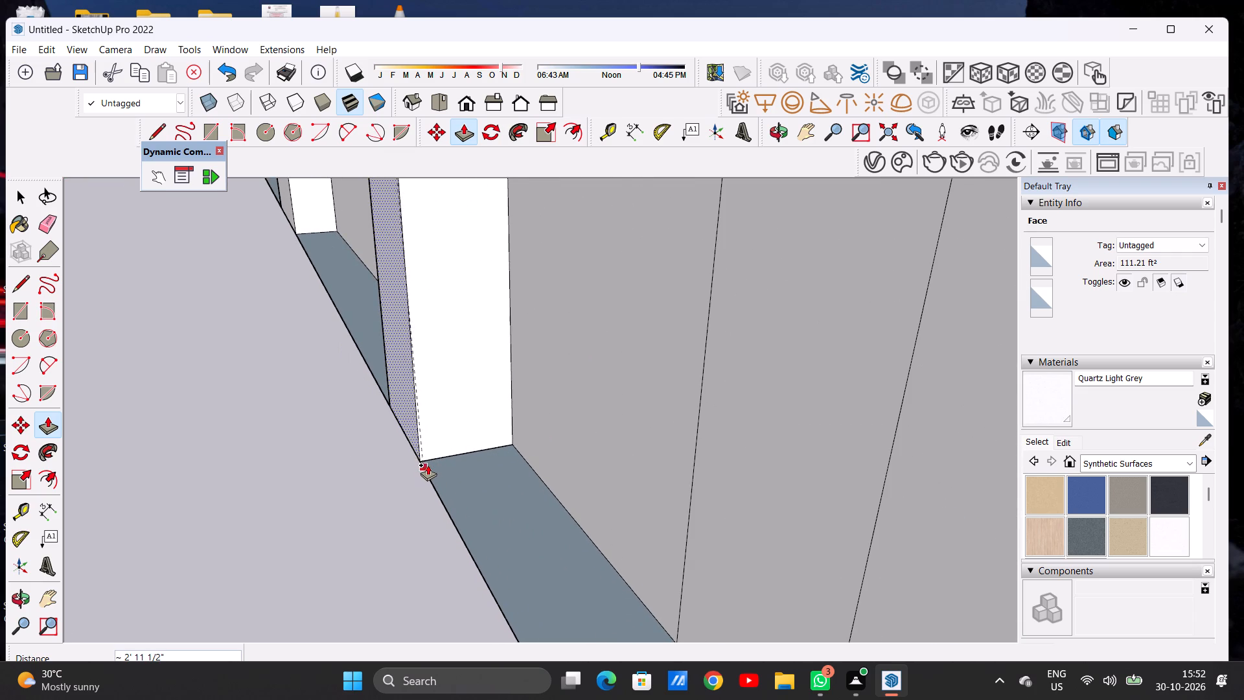
pyautogui.click(427, 463)
# Push/Pull the wall panel between the two narrow strips outward about 2' 3 1/16".
pyautogui.scroll(-7, 483, 422)
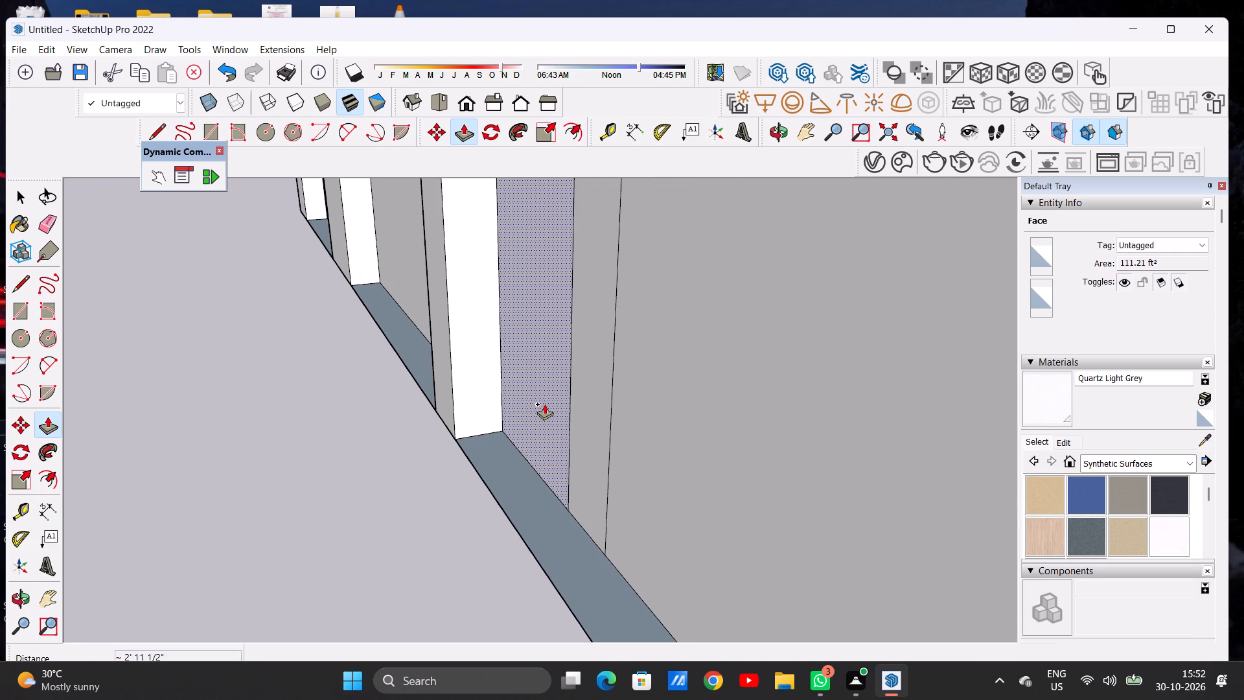
pyautogui.click(544, 404)
pyautogui.click(501, 408)
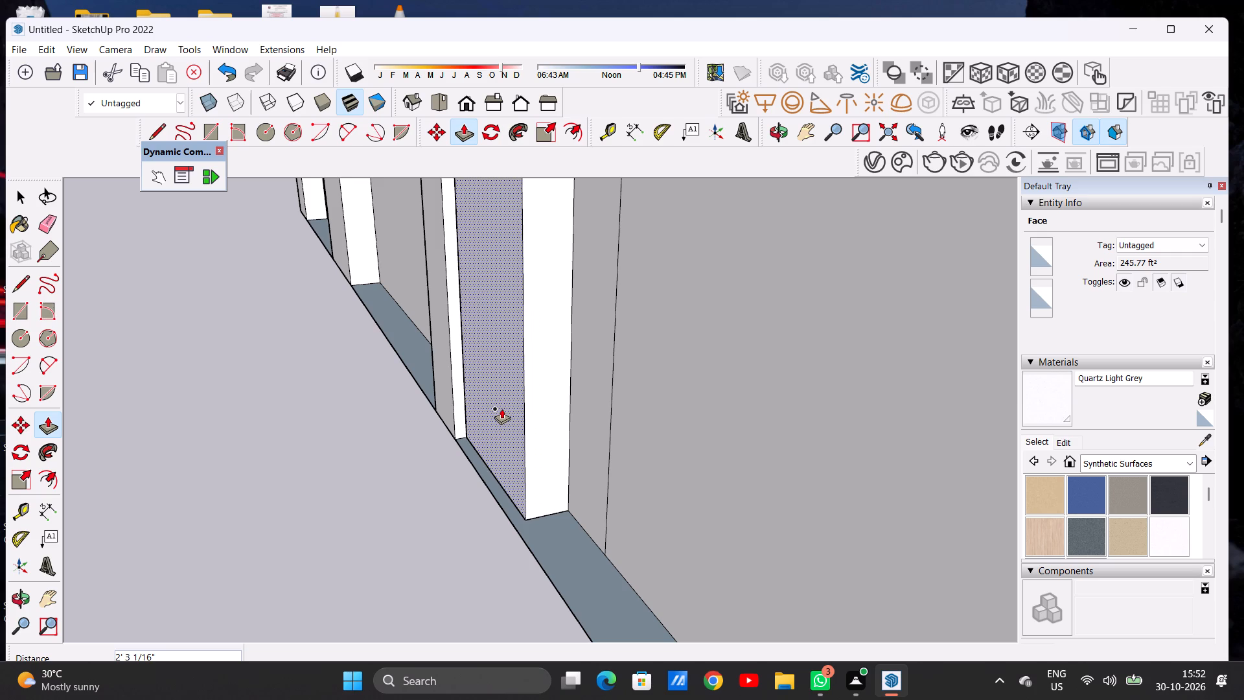
# Push/Pull the narrow strip nearer the entrance pillar outward about 2' 11 1/2" to the ground slab's outer edge.
pyautogui.click(590, 498)
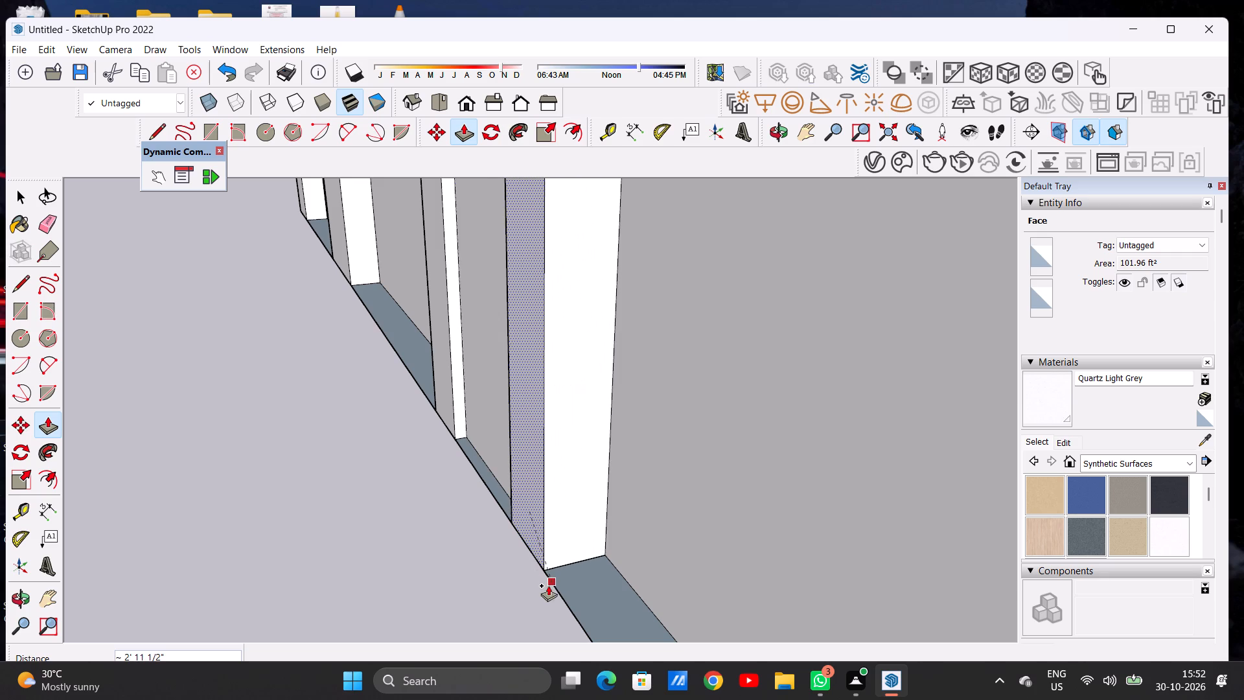
pyautogui.click(548, 583)
pyautogui.press('space')
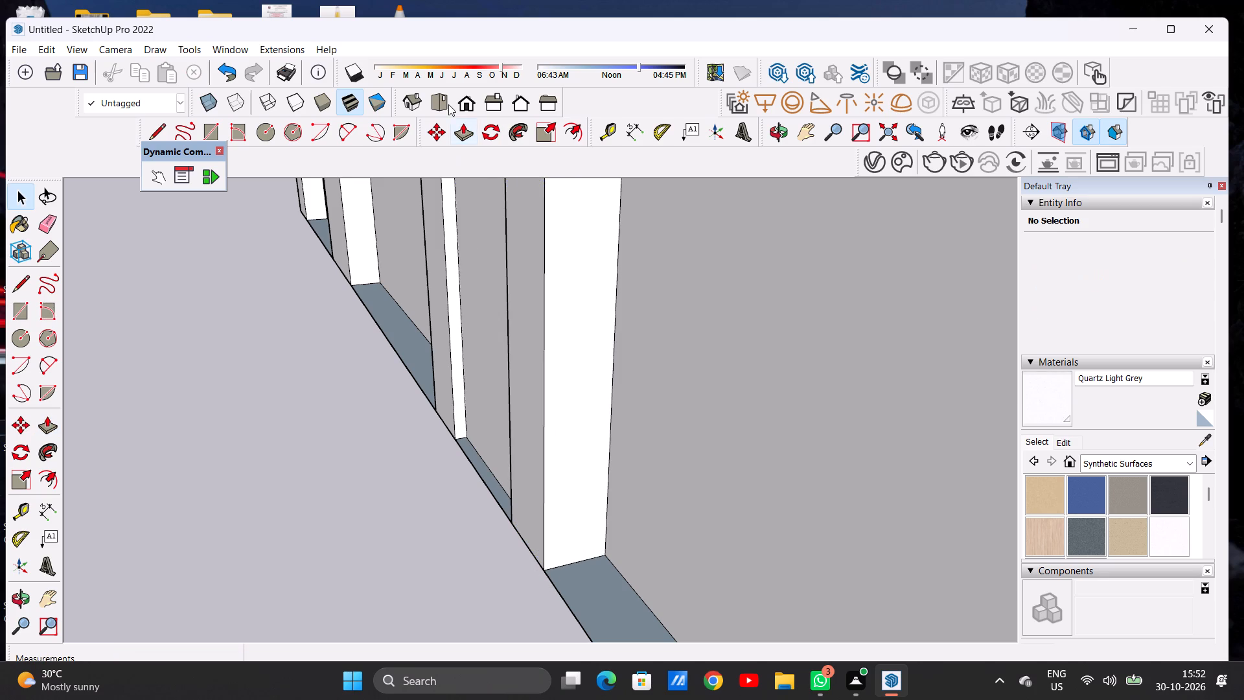
# Examine the front wall's pilasters and projecting panel from the front and at an angle beside the entrance pillar.
pyautogui.click(461, 110)
pyautogui.scroll(-7, 559, 471)
pyautogui.scroll(1, 559, 465)
pyautogui.scroll(-5, 559, 465)
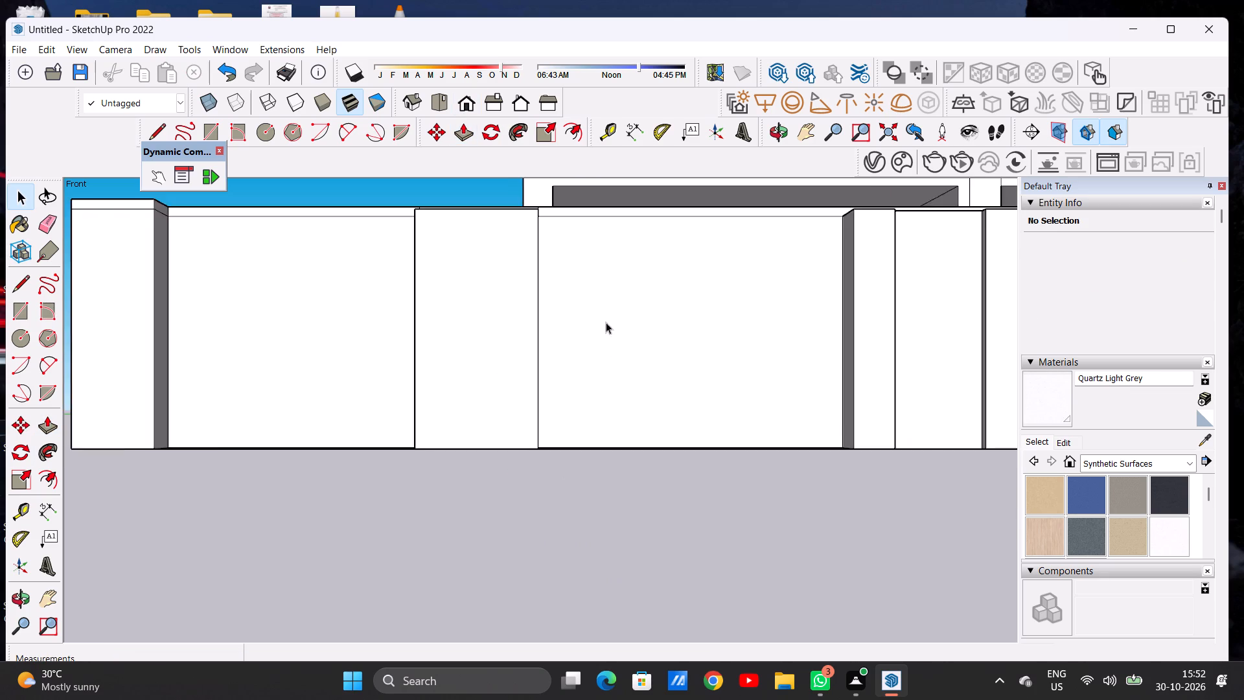
pyautogui.scroll(-3, 0, 699)
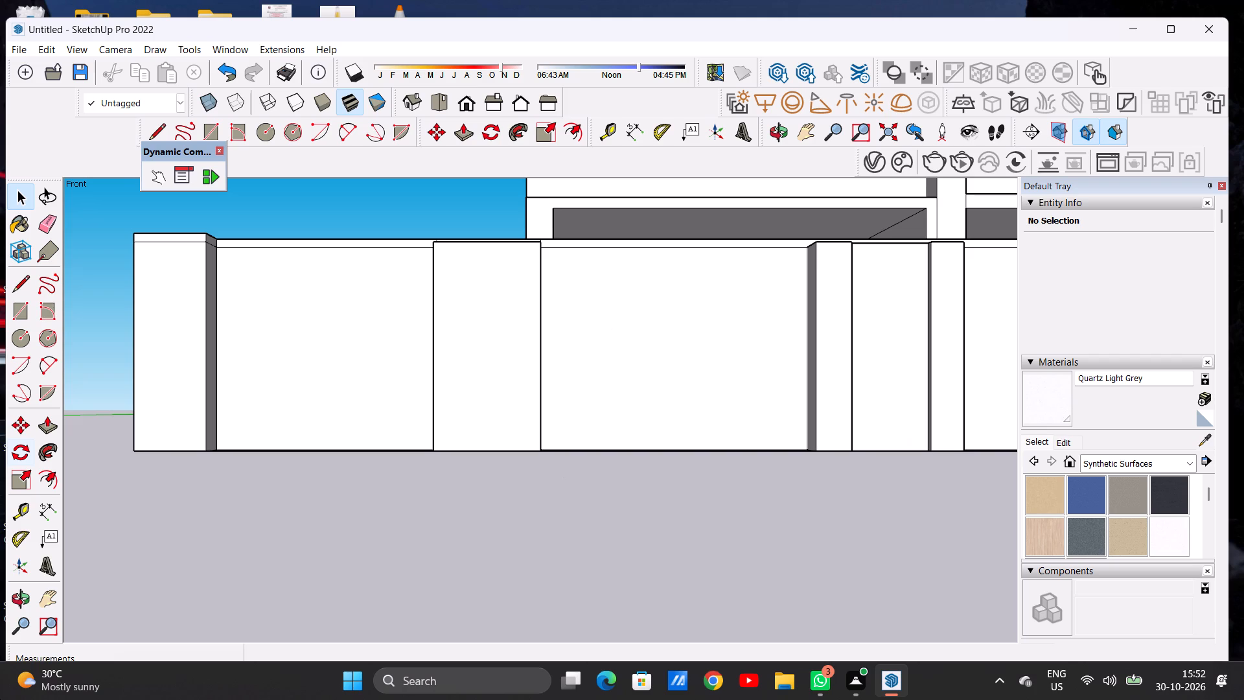
pyautogui.scroll(-20, 314, 521)
pyautogui.scroll(-2, 314, 521)
pyautogui.scroll(1, 432, 518)
pyautogui.scroll(-2, 432, 518)
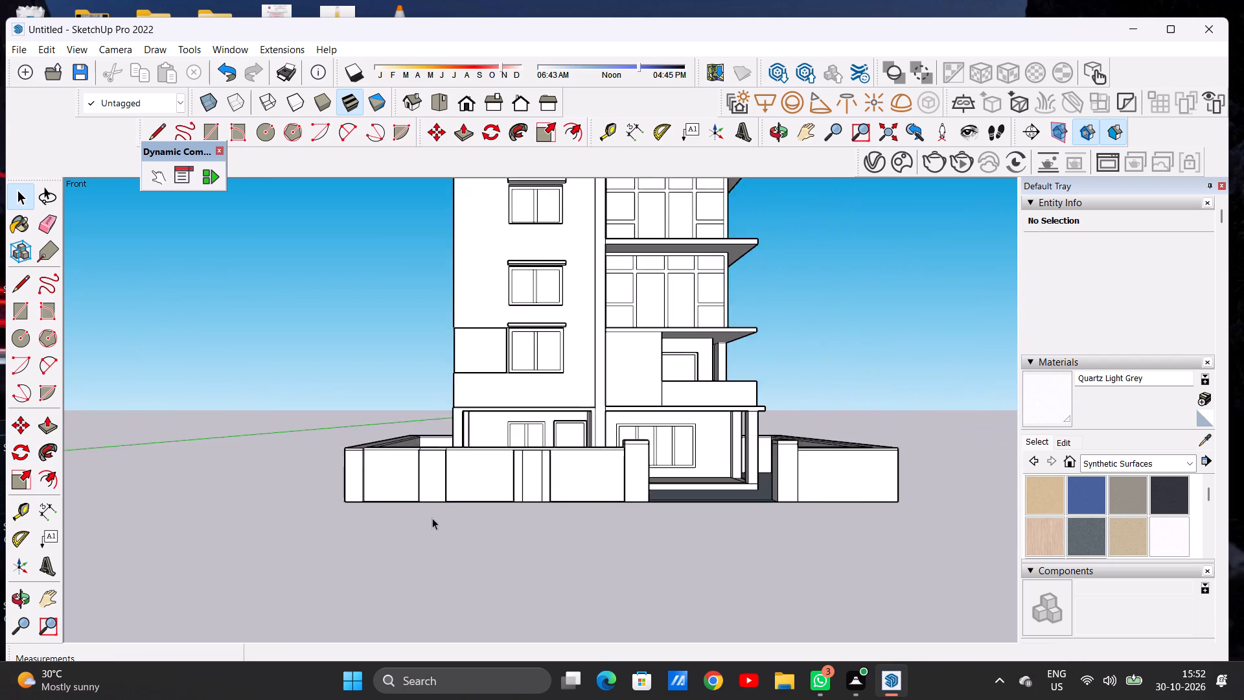
pyautogui.scroll(-5, 432, 518)
pyautogui.scroll(6, 527, 476)
pyautogui.moveTo(520, 476); pyautogui.dragTo(496, 493, button='middle')
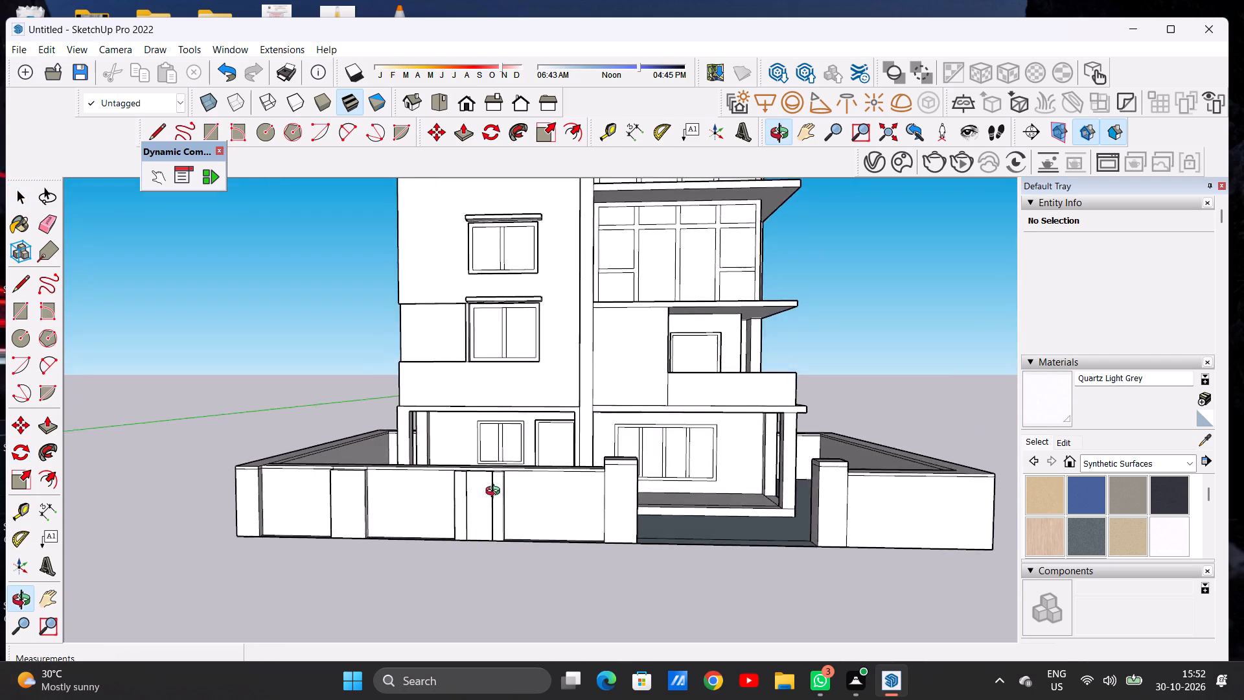
pyautogui.moveTo(496, 493); pyautogui.dragTo(498, 483, button='middle')
pyautogui.scroll(14, 559, 496)
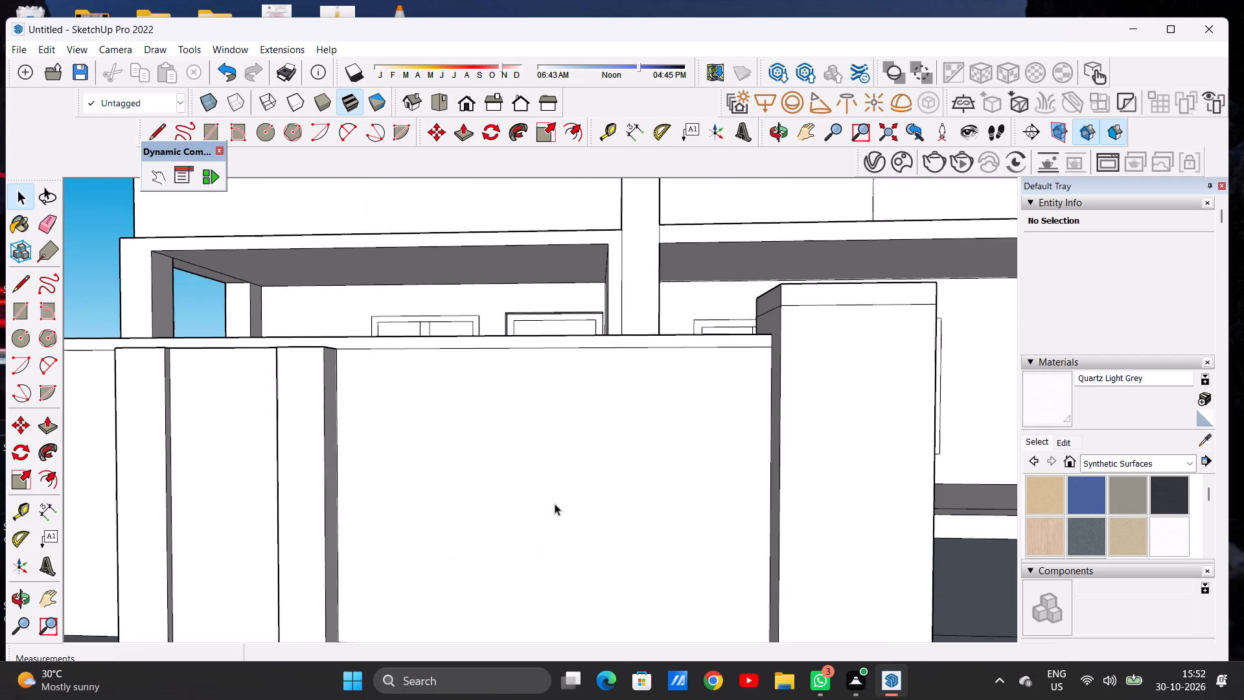
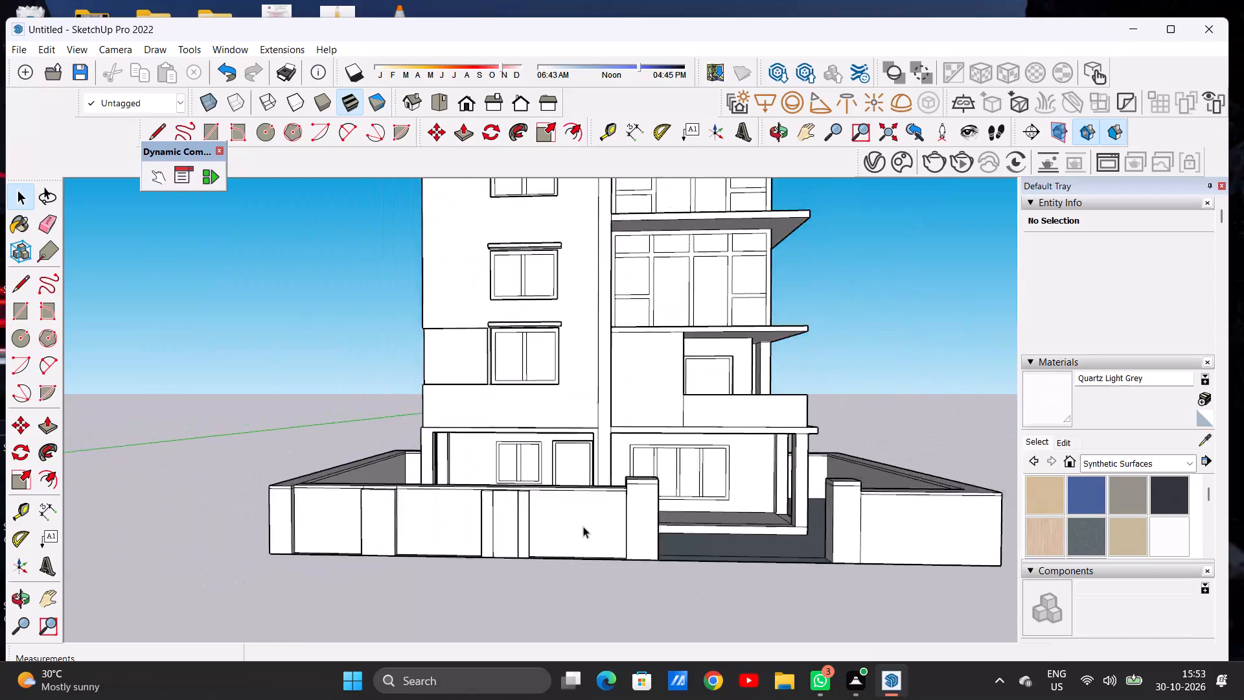
# Examine the building from the front, side and above, including the standard front view, to review the whole facade and boundary wall.
pyautogui.moveTo(742, 495); pyautogui.dragTo(391, 542, button='middle')
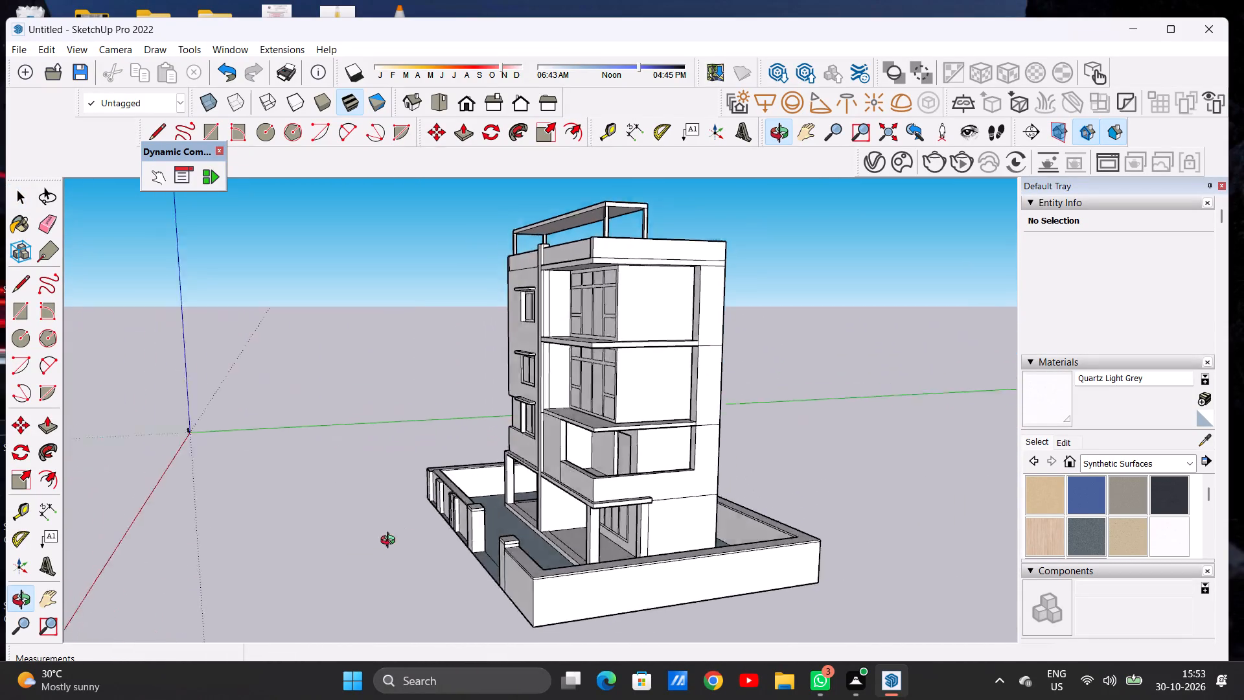
pyautogui.moveTo(391, 542); pyautogui.dragTo(744, 519, button='middle')
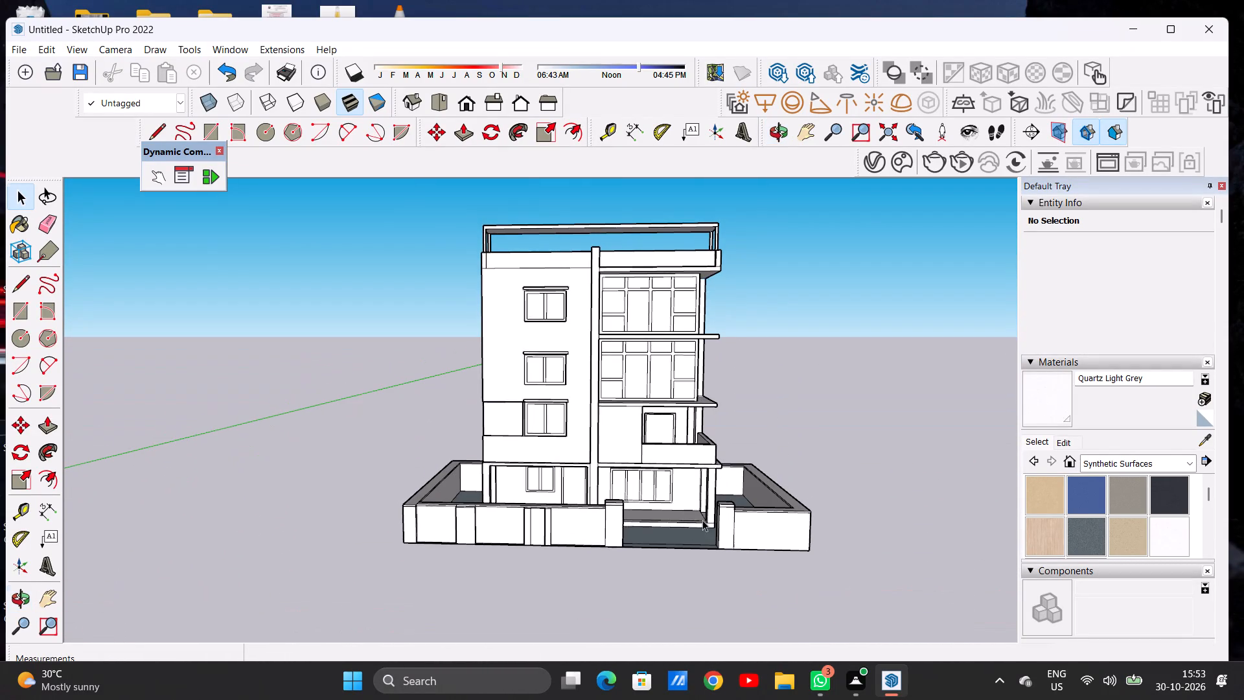
pyautogui.click(463, 93)
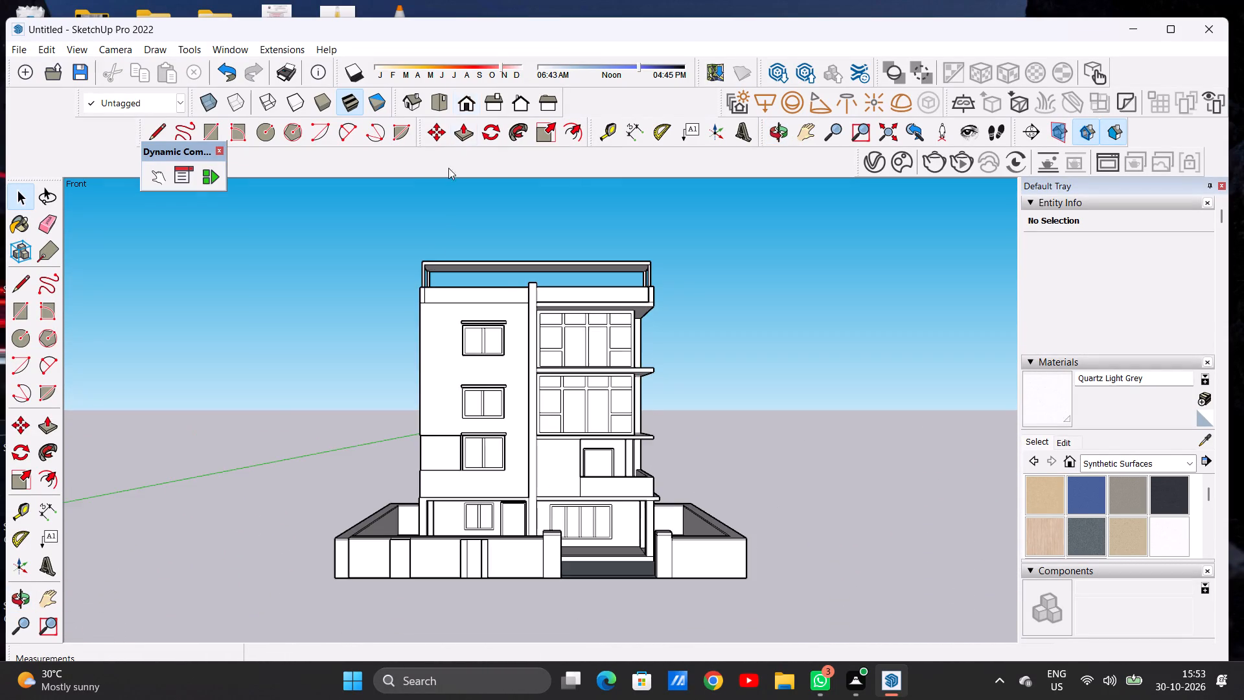
pyautogui.scroll(-3, 444, 332)
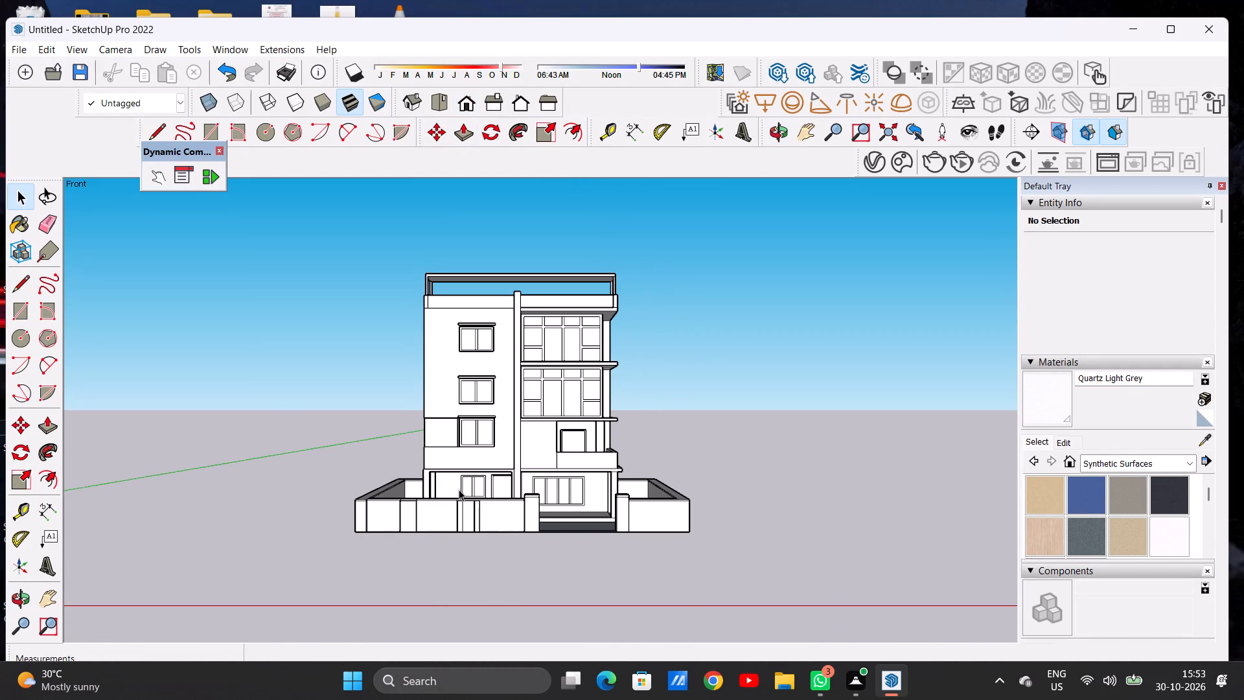
pyautogui.moveTo(459, 489); pyautogui.dragTo(446, 605, button='middle')
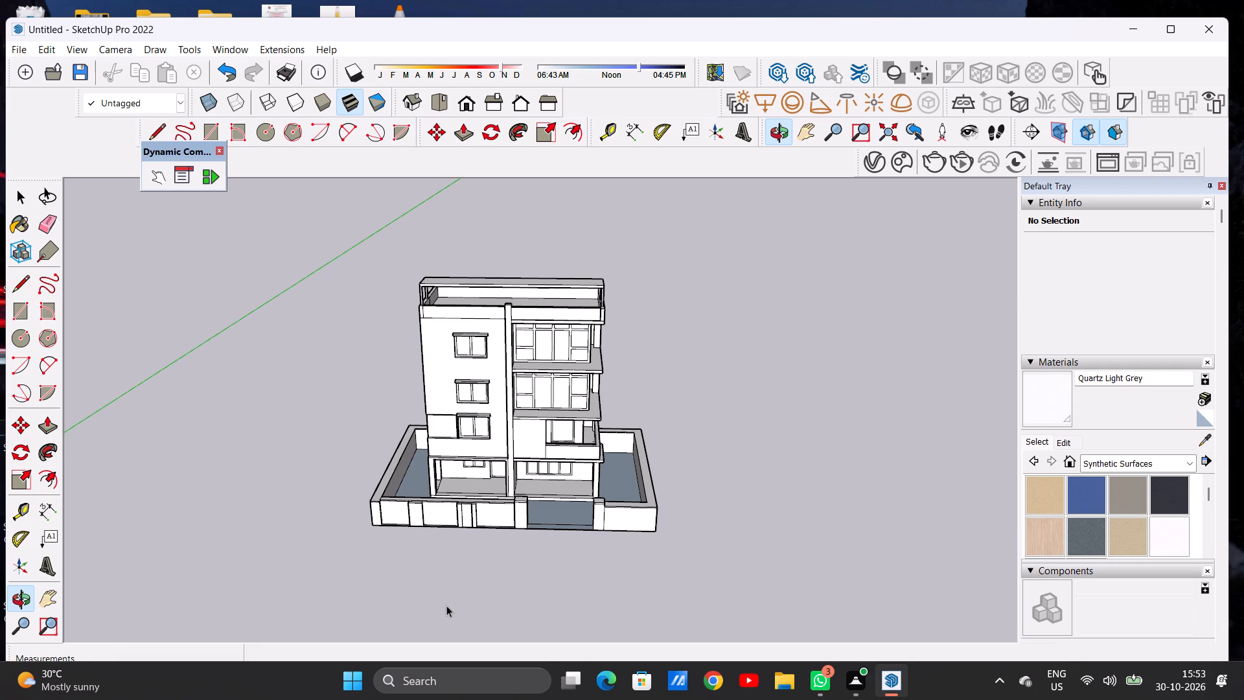
pyautogui.scroll(-7, 408, 546)
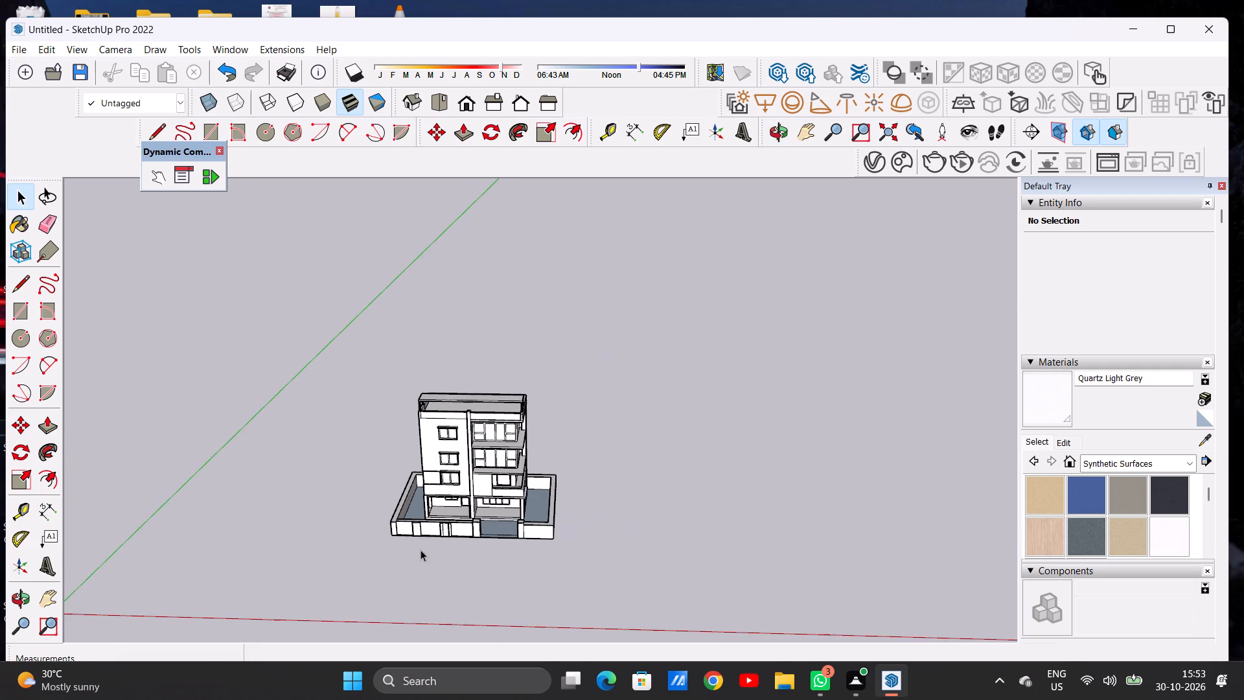
pyautogui.scroll(8, 408, 508)
pyautogui.scroll(-1, 468, 496)
pyautogui.scroll(4, 468, 496)
pyautogui.moveTo(492, 542); pyautogui.dragTo(534, 430, button='middle')
pyautogui.scroll(1, 493, 530)
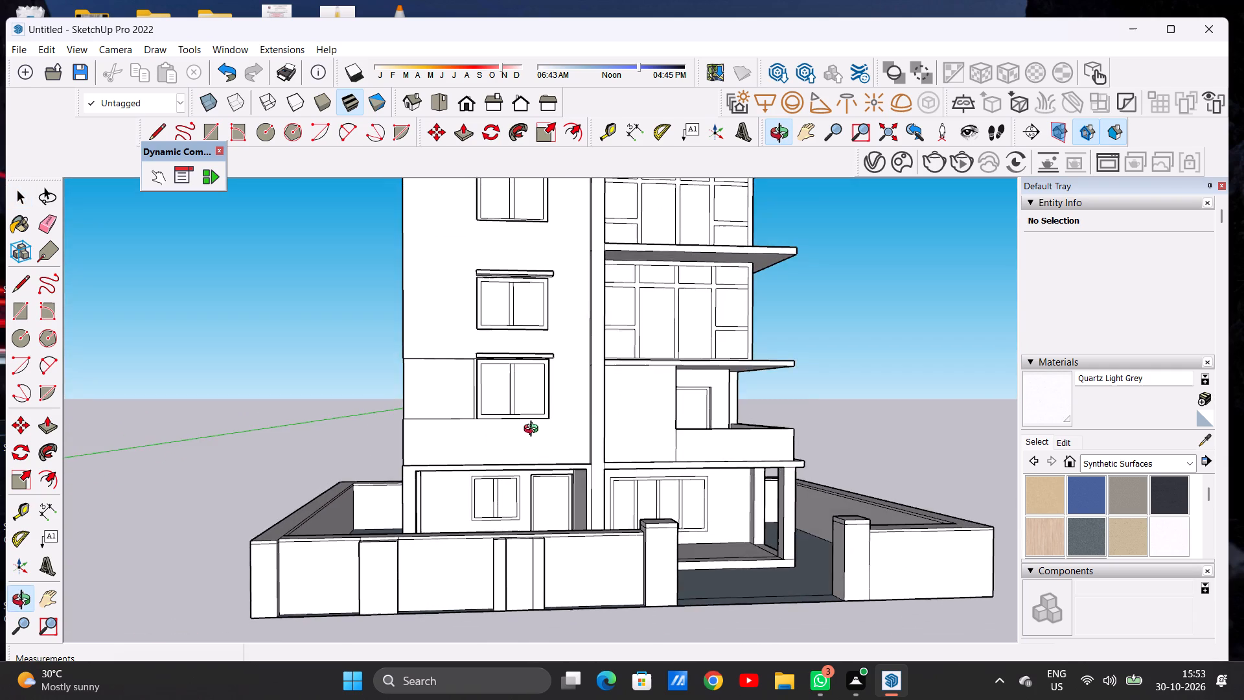
pyautogui.moveTo(534, 430); pyautogui.dragTo(486, 514, button='middle')
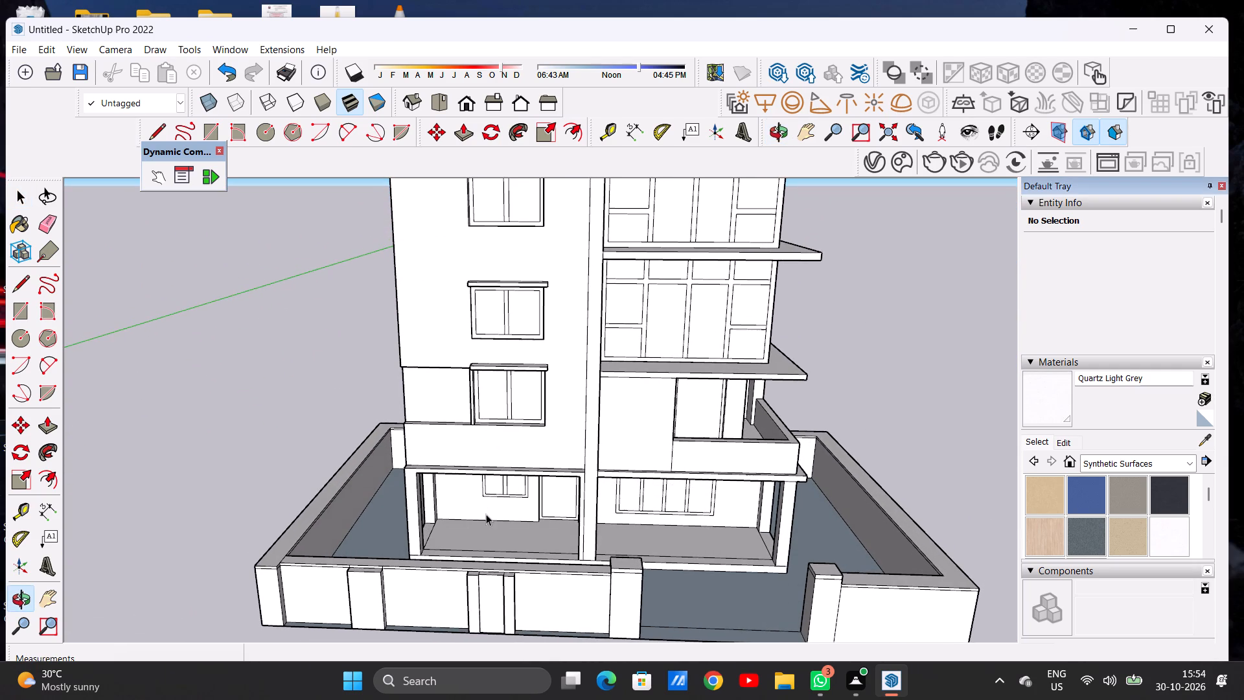
pyautogui.scroll(-5, 481, 526)
pyautogui.moveTo(546, 554); pyautogui.dragTo(568, 502, button='middle')
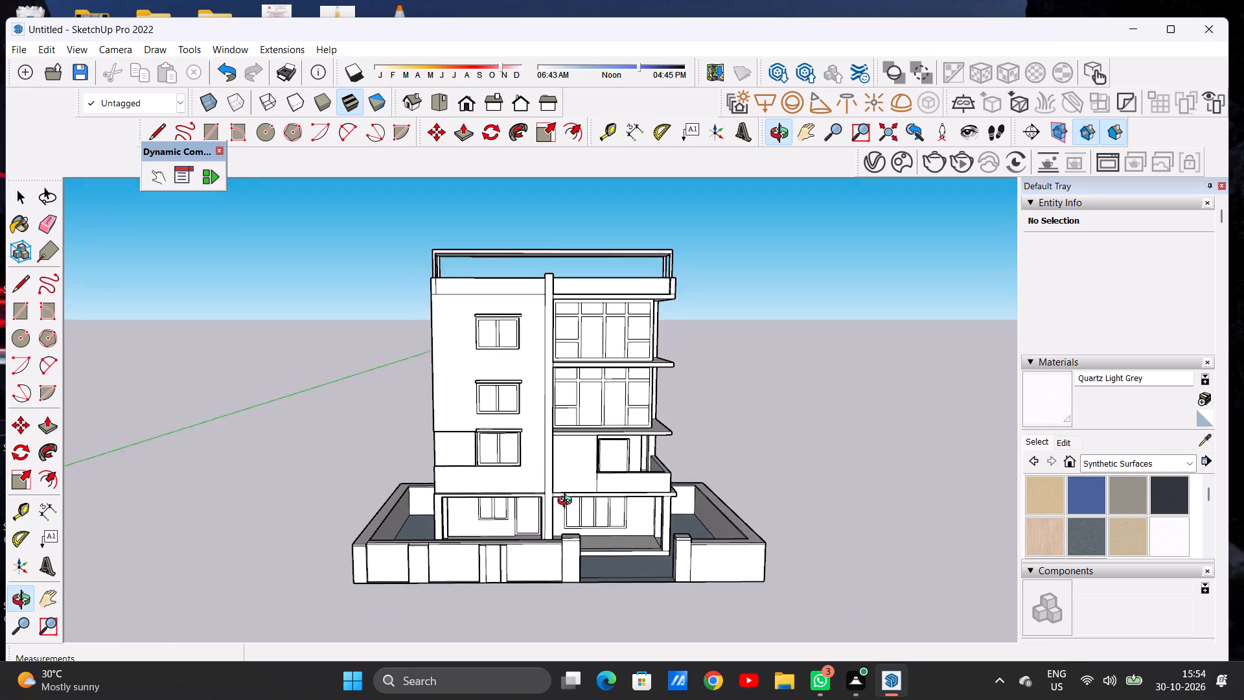
pyautogui.moveTo(568, 502); pyautogui.dragTo(568, 497, button='middle')
pyautogui.scroll(-7, 392, 546)
pyautogui.moveTo(489, 577); pyautogui.dragTo(482, 565, button='middle')
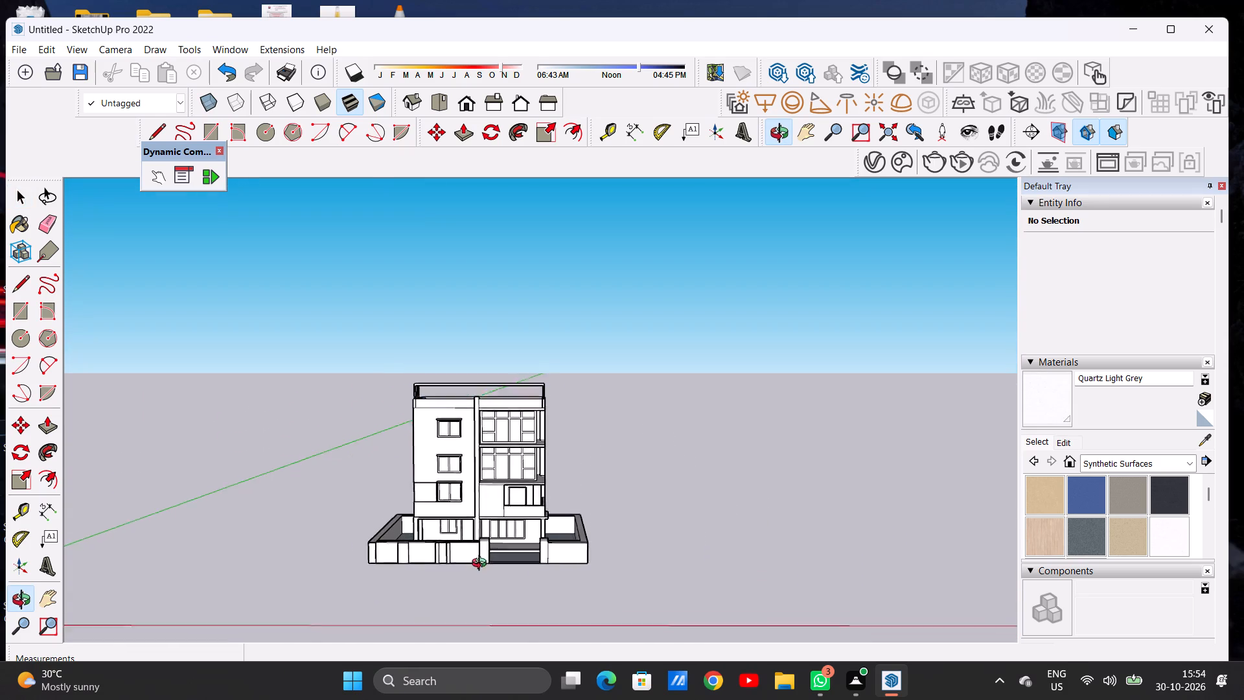
pyautogui.moveTo(482, 565); pyautogui.dragTo(479, 569, button='middle')
pyautogui.scroll(8, 511, 570)
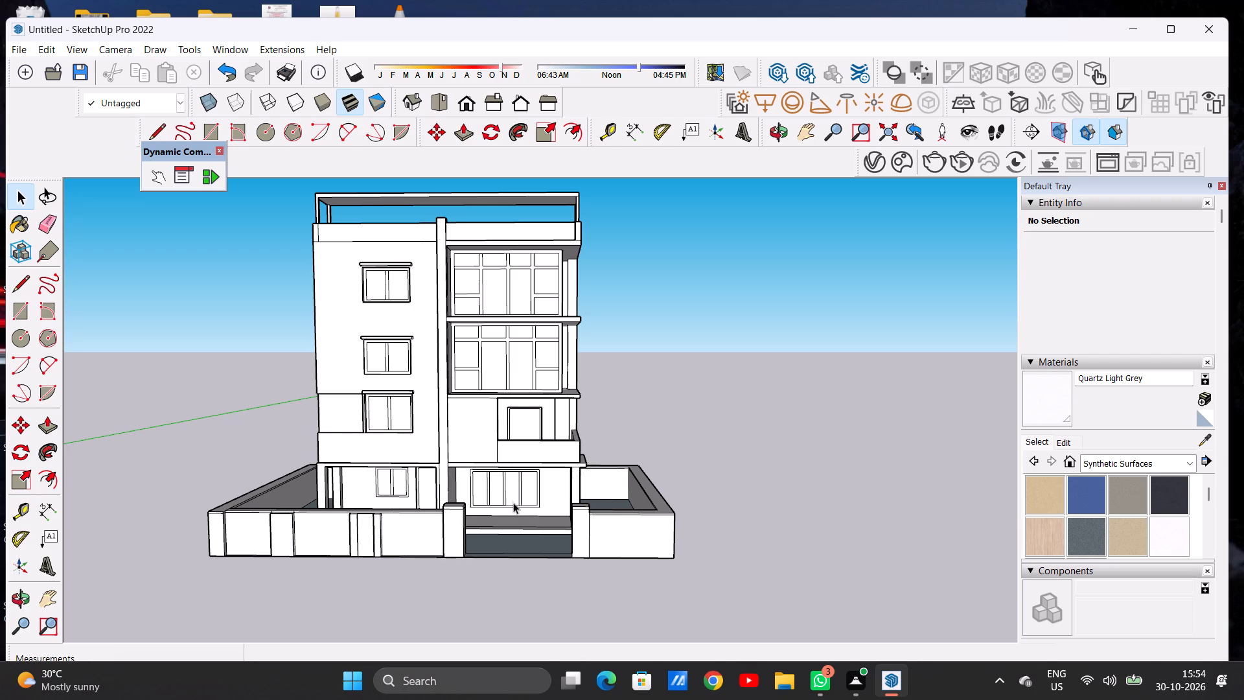
# Inspect the ground-floor porch, balconies, roof and boundary wall from several angles, near and far.
pyautogui.scroll(-6, 512, 495)
pyautogui.moveTo(496, 489); pyautogui.dragTo(487, 576, button='middle')
pyautogui.scroll(14, 436, 489)
pyautogui.scroll(-1, 444, 493)
pyautogui.scroll(1, 444, 493)
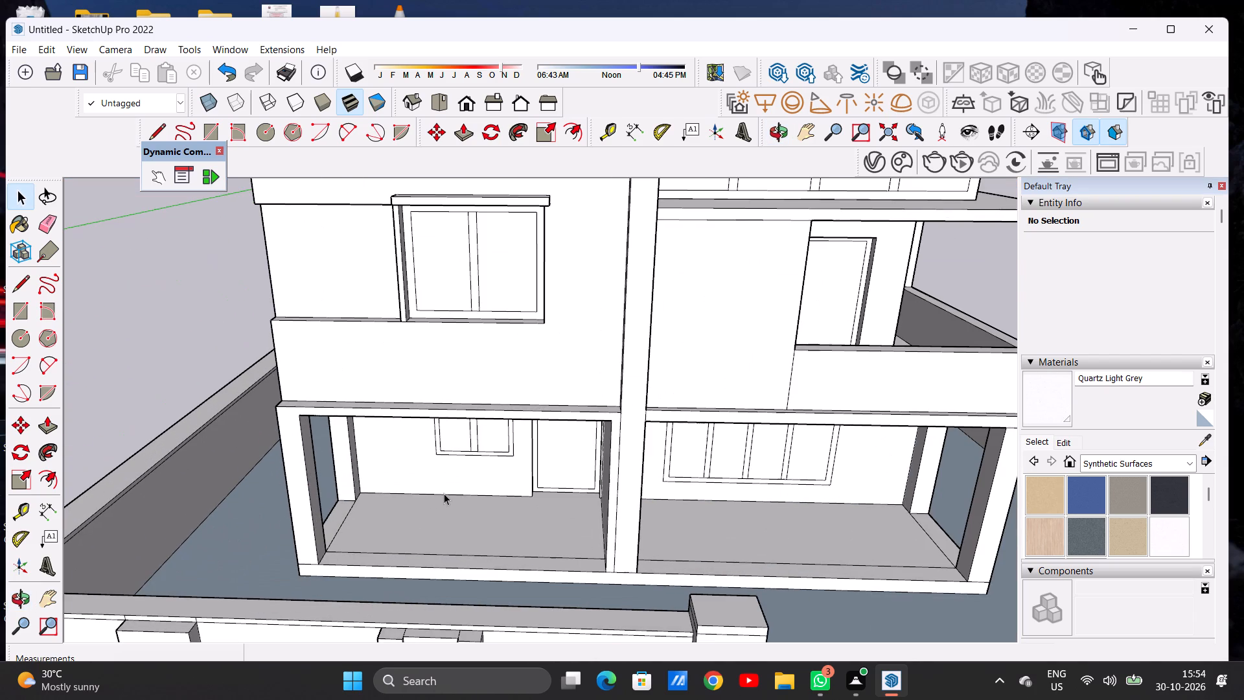
pyautogui.scroll(-5, 695, 471)
pyautogui.moveTo(735, 498); pyautogui.dragTo(535, 498, button='middle')
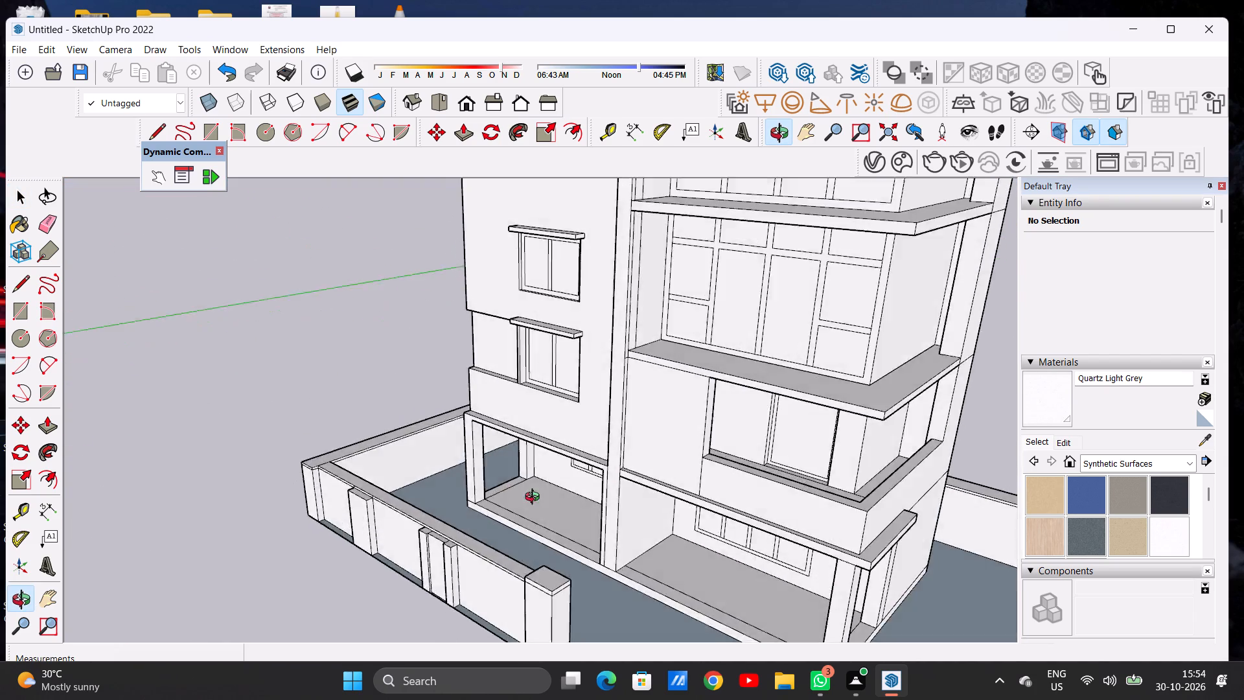
pyautogui.moveTo(535, 498); pyautogui.dragTo(692, 460, button='middle')
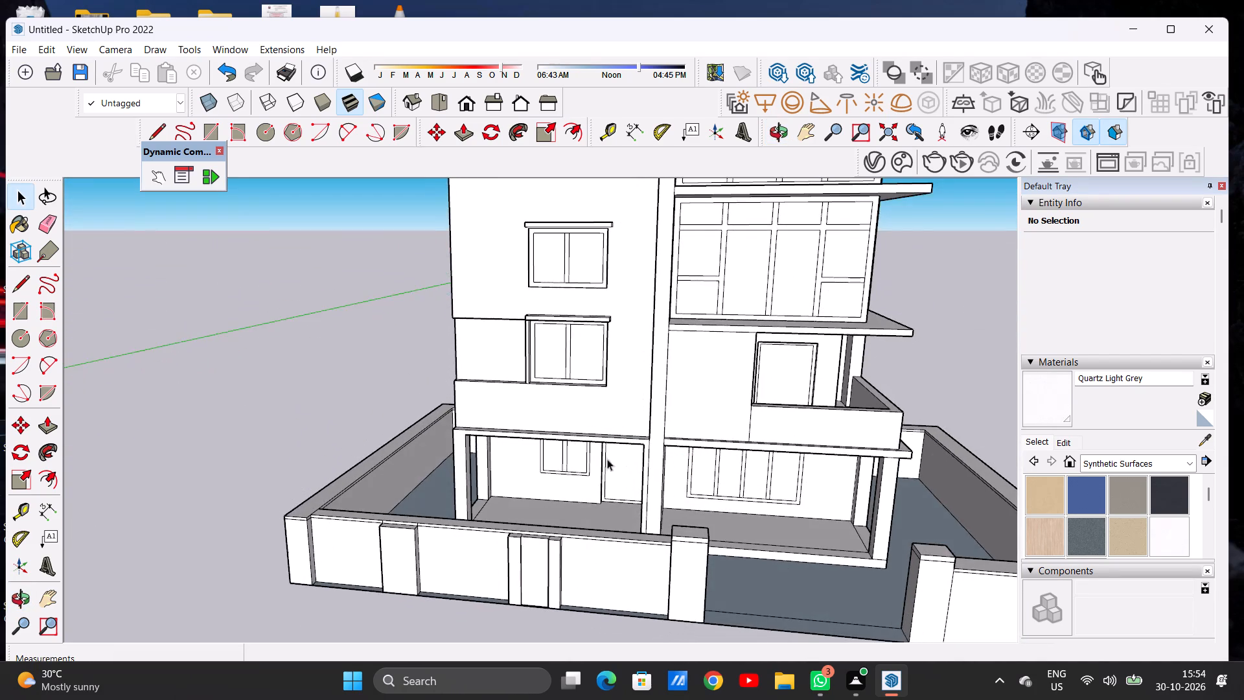
pyautogui.scroll(-7, 586, 461)
pyautogui.moveTo(547, 456); pyautogui.dragTo(804, 443, button='middle')
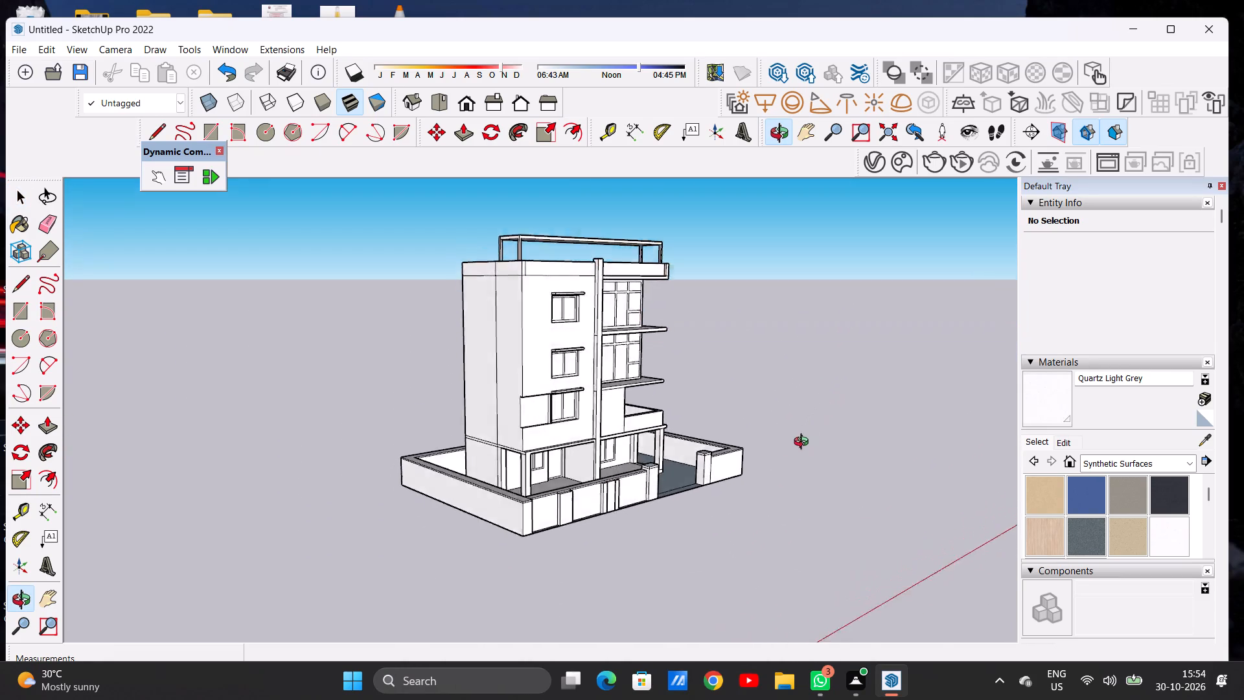
pyautogui.moveTo(804, 443); pyautogui.dragTo(441, 397, button='middle')
pyautogui.moveTo(797, 389); pyautogui.dragTo(393, 591, button='middle')
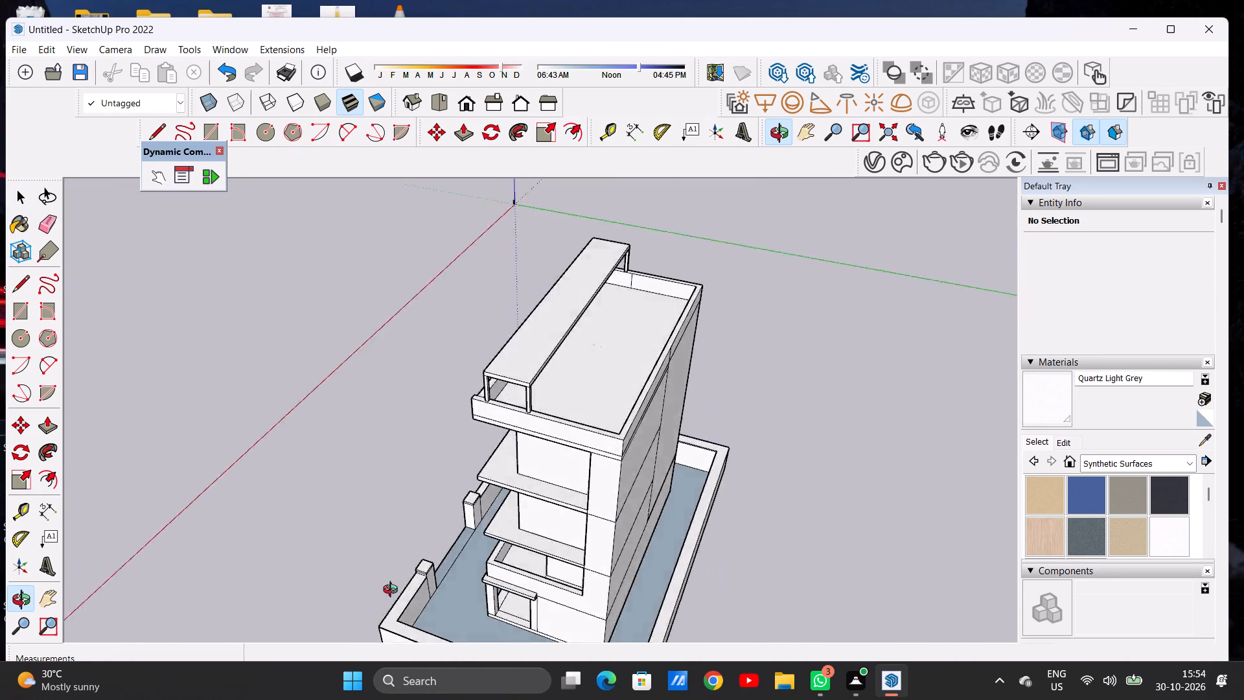
pyautogui.moveTo(393, 591); pyautogui.dragTo(860, 421, button='middle')
pyautogui.scroll(-3, 605, 430)
pyautogui.moveTo(579, 464); pyautogui.dragTo(720, 464, button='middle')
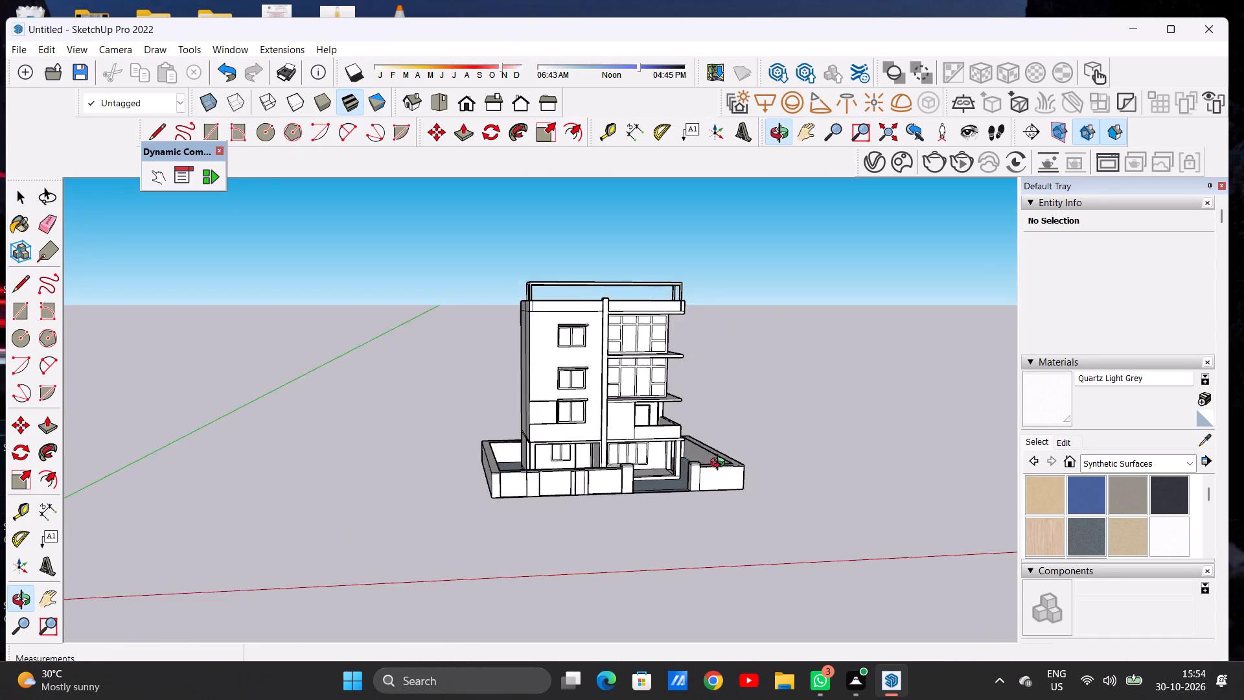
pyautogui.moveTo(720, 464); pyautogui.dragTo(662, 548, button='middle')
pyautogui.scroll(-6, 611, 530)
pyautogui.moveTo(586, 521); pyautogui.dragTo(614, 504, button='middle')
pyautogui.scroll(8, 630, 498)
pyautogui.scroll(-1, 575, 487)
pyautogui.scroll(9, 575, 487)
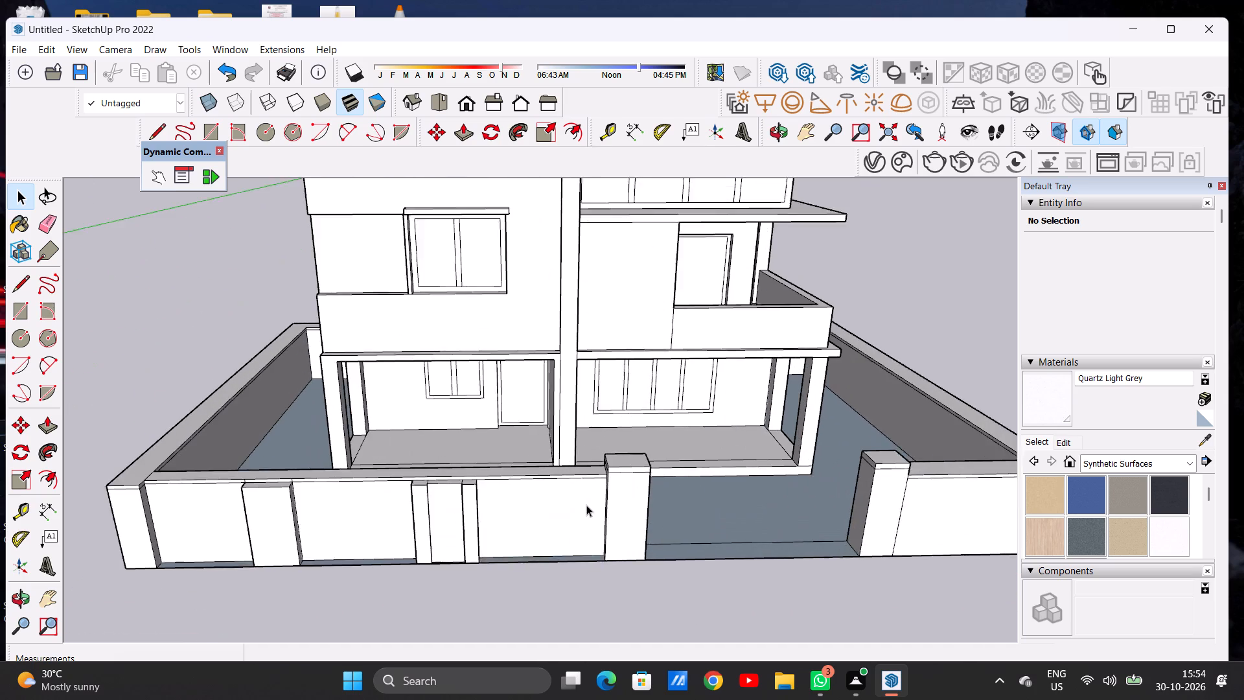
pyautogui.scroll(2, 586, 505)
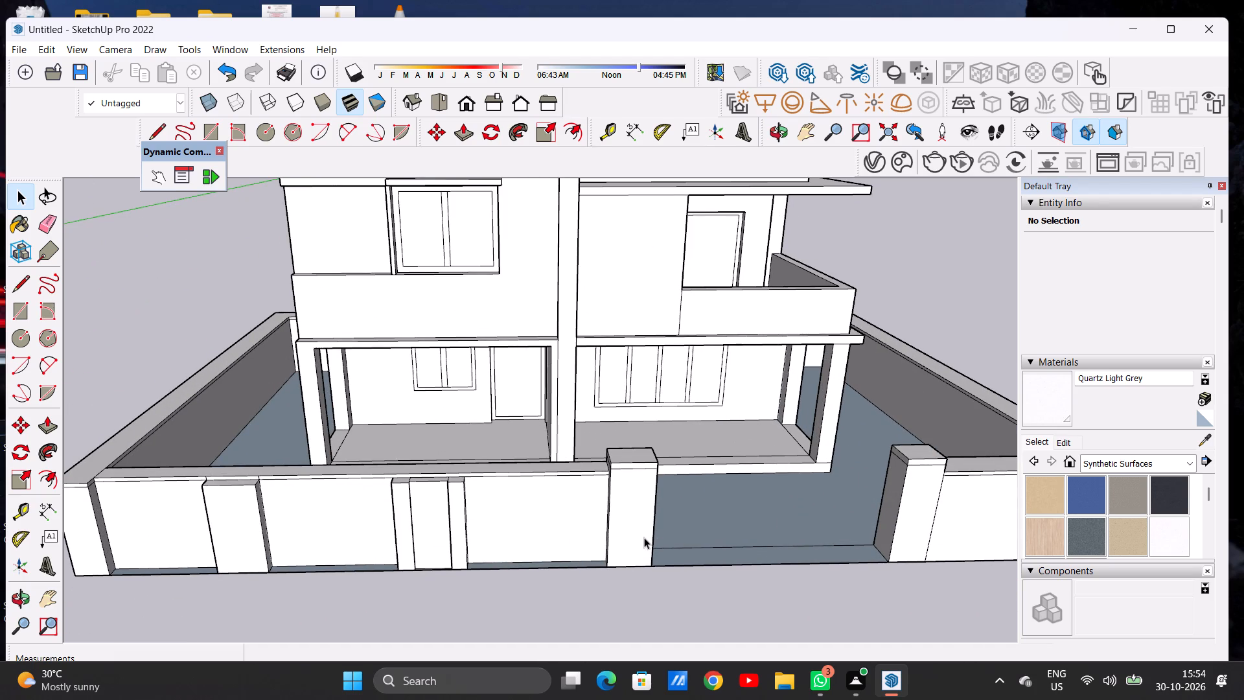
pyautogui.scroll(-3, 632, 557)
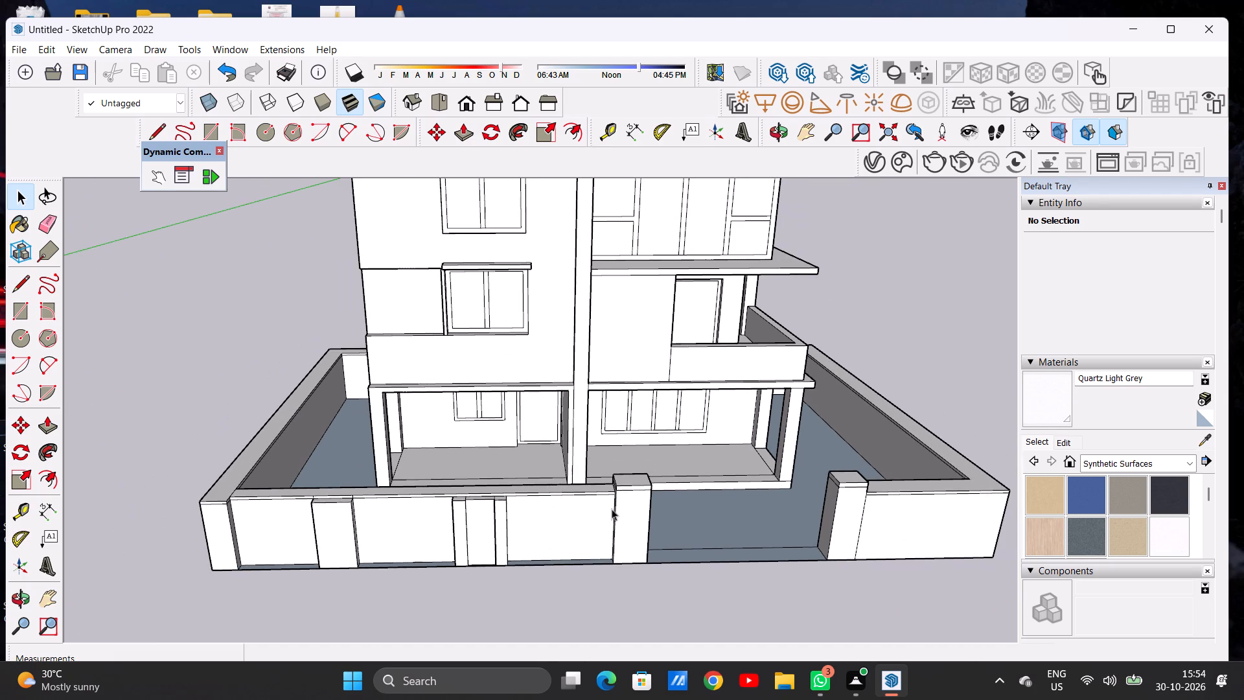
pyautogui.scroll(1, 576, 427)
pyautogui.scroll(-1, 577, 421)
pyautogui.scroll(3, 577, 410)
# Push the front face of the ground-floor porch frame beside the central pillar back about 3' 9 13/16", flush with the wall above.
pyautogui.scroll(14, 573, 390)
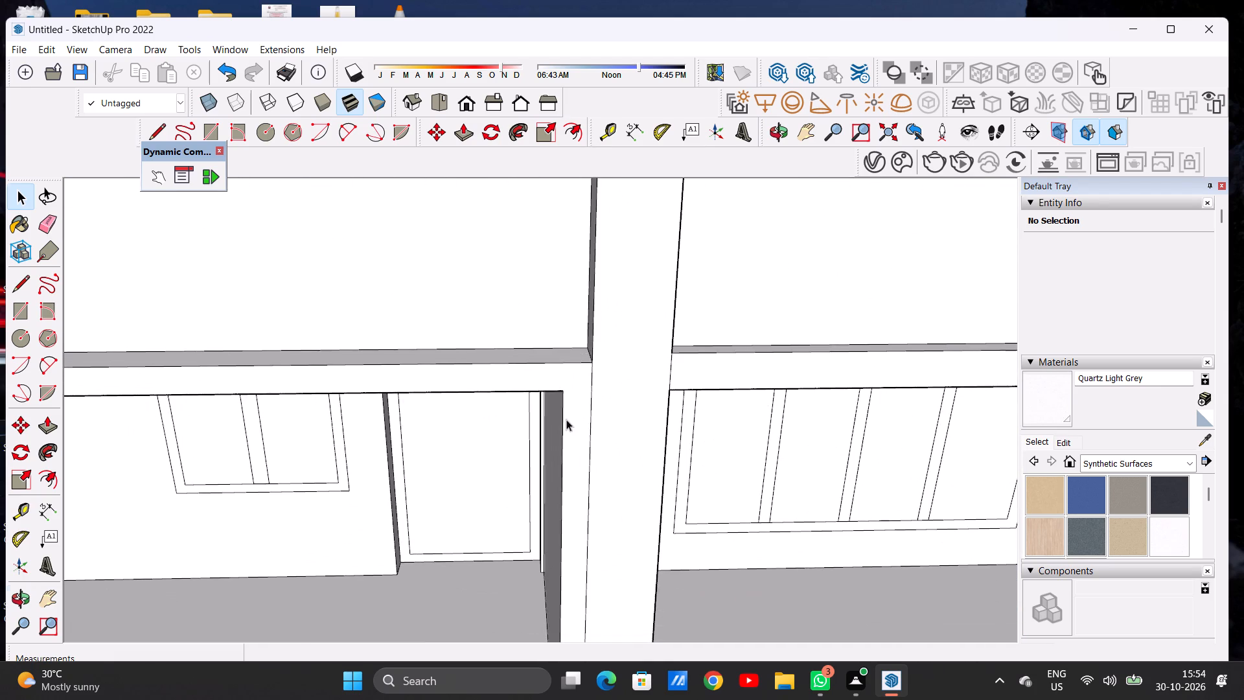
pyautogui.moveTo(566, 419); pyautogui.dragTo(573, 408, button='middle')
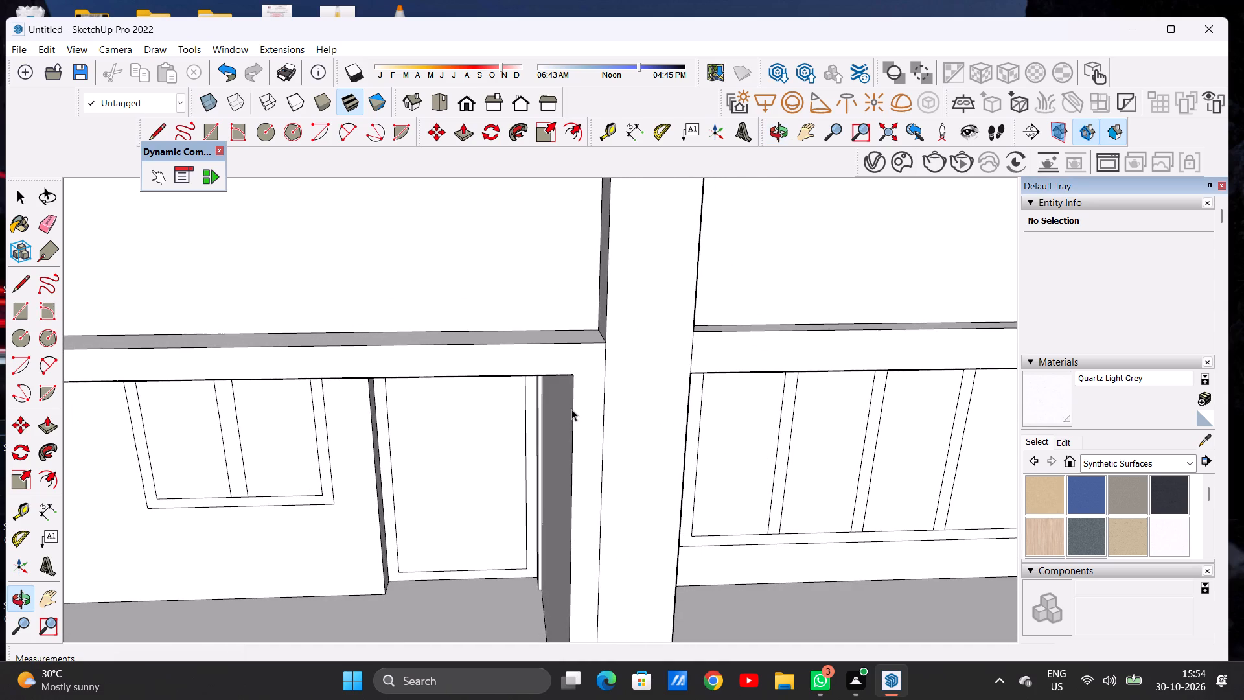
pyautogui.scroll(-13, 649, 385)
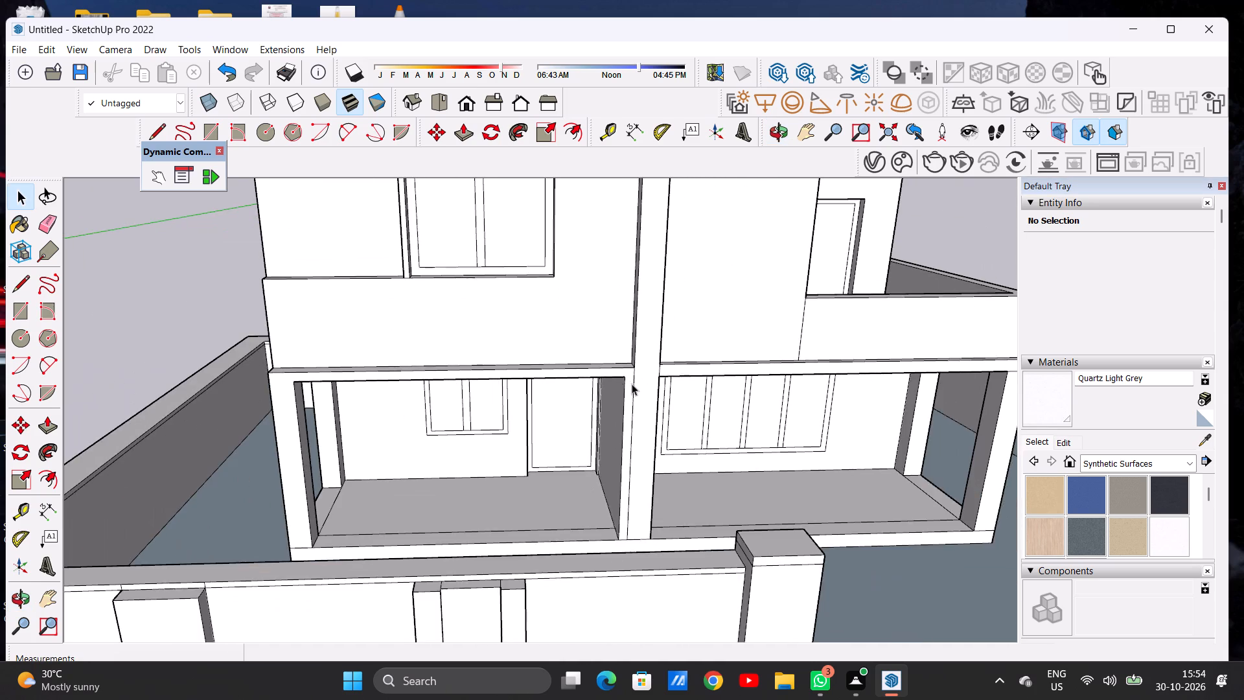
pyautogui.moveTo(624, 386); pyautogui.dragTo(601, 410, button='middle')
pyautogui.scroll(6, 593, 397)
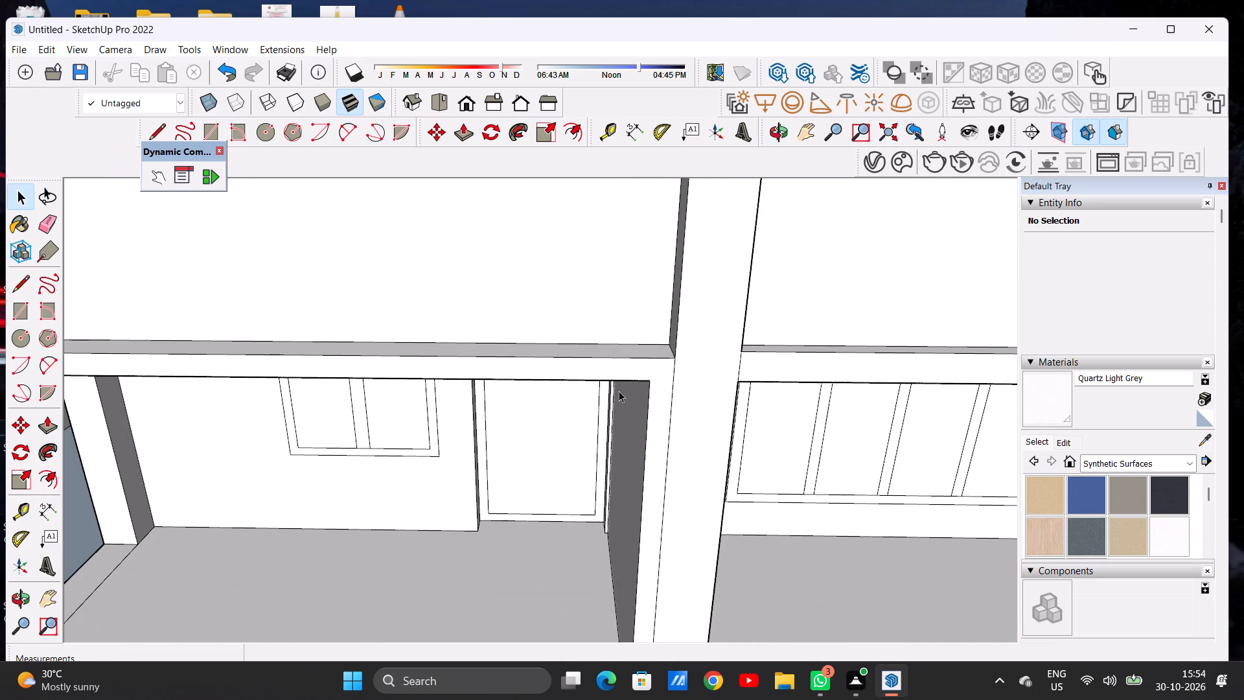
pyautogui.press('p')
pyautogui.click(655, 368)
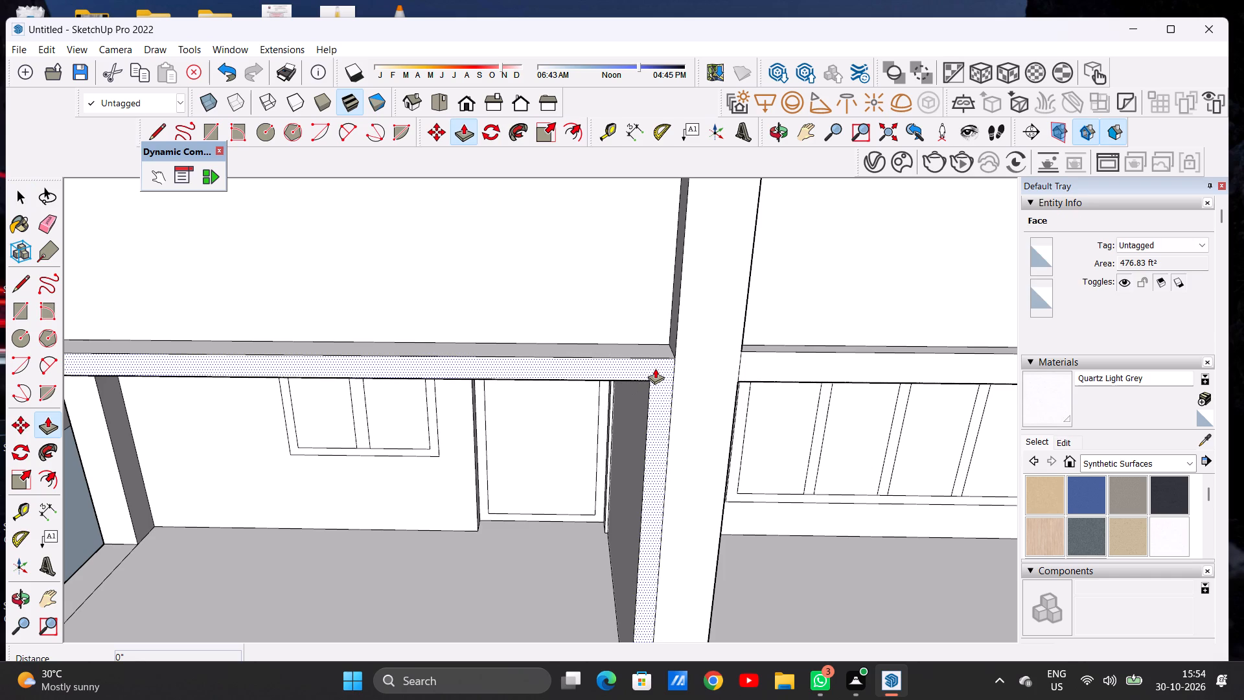
pyautogui.click(668, 345)
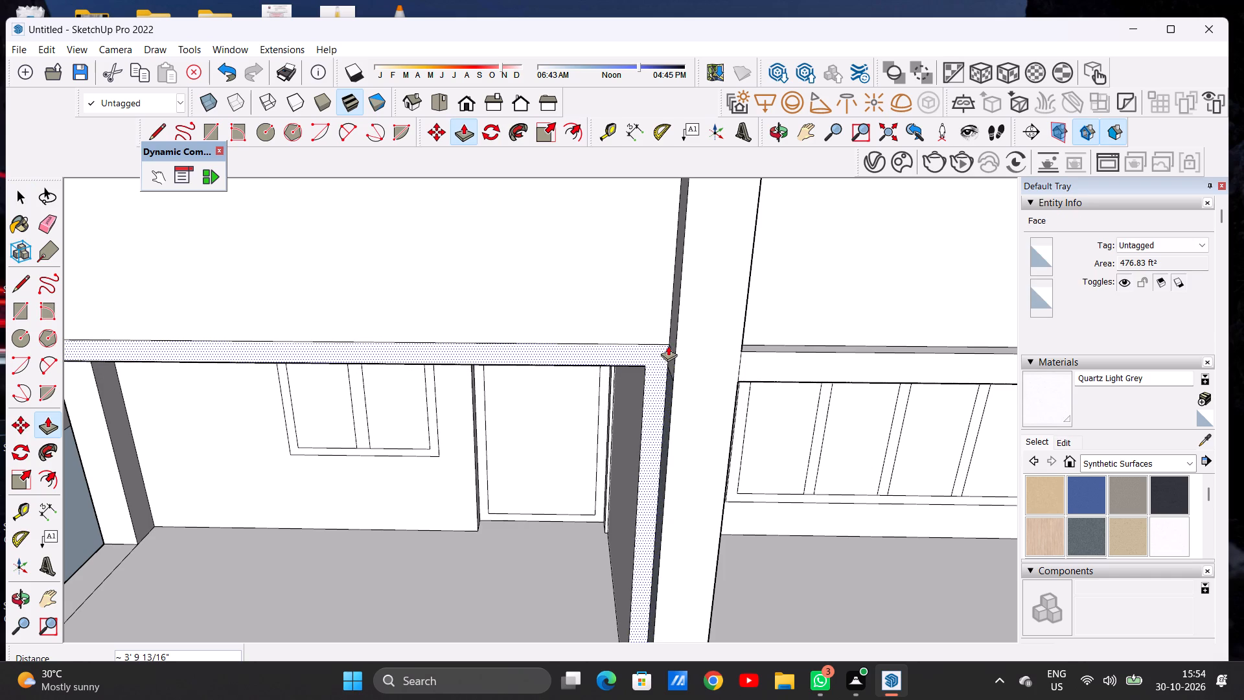
pyautogui.press('space')
# Paint the exposed floor patch in front of the porch's outer corner column with Quartz Light Grey.
pyautogui.scroll(-11, 626, 365)
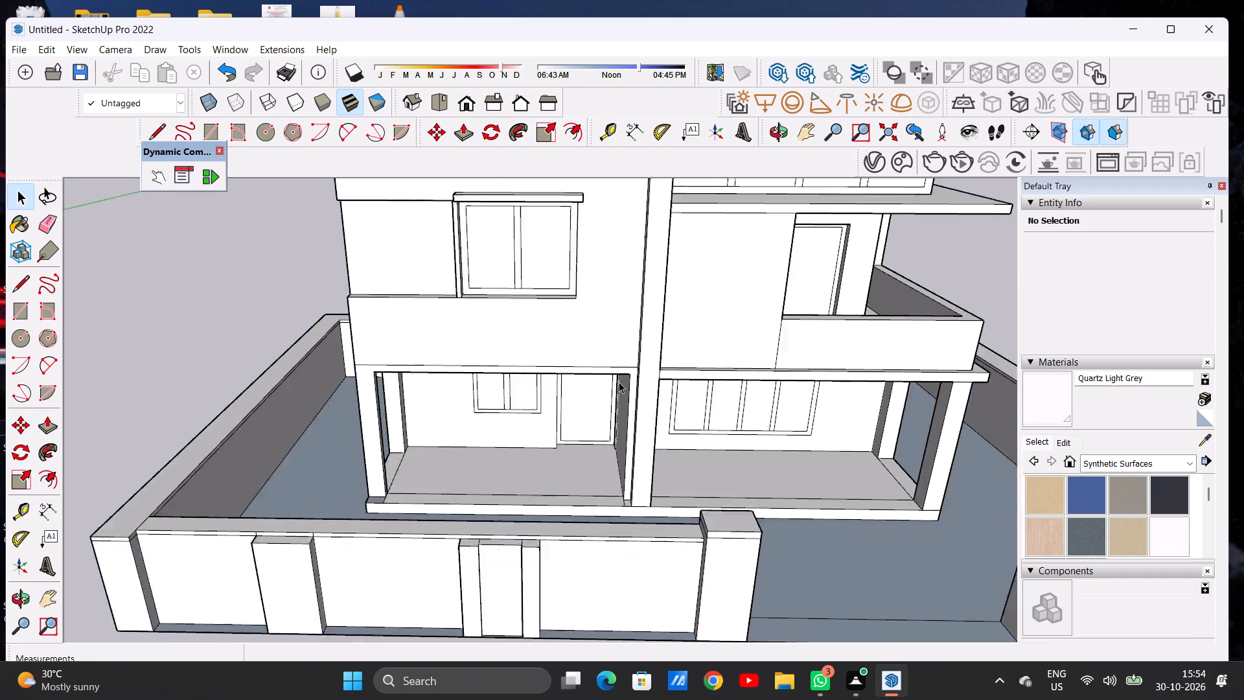
pyautogui.scroll(-2, 619, 382)
pyautogui.moveTo(606, 460); pyautogui.dragTo(603, 520, button='middle')
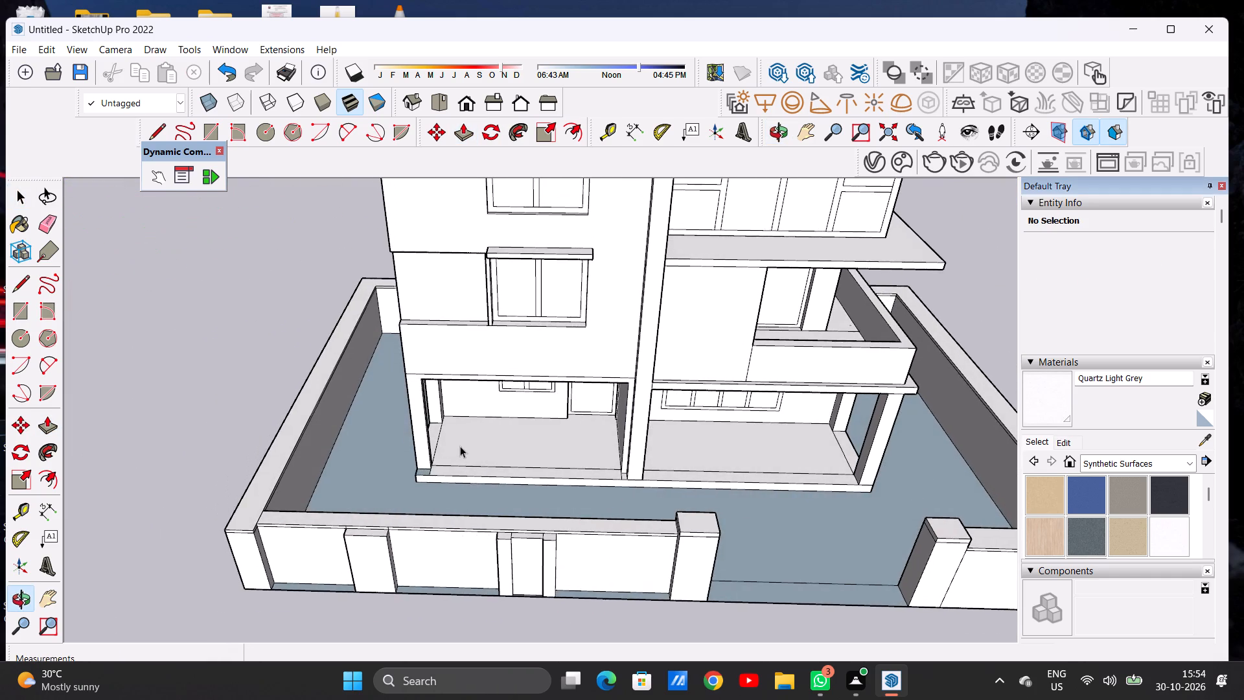
pyautogui.scroll(13, 455, 447)
pyautogui.scroll(-6, 411, 469)
pyautogui.moveTo(417, 467); pyautogui.dragTo(417, 478, button='middle')
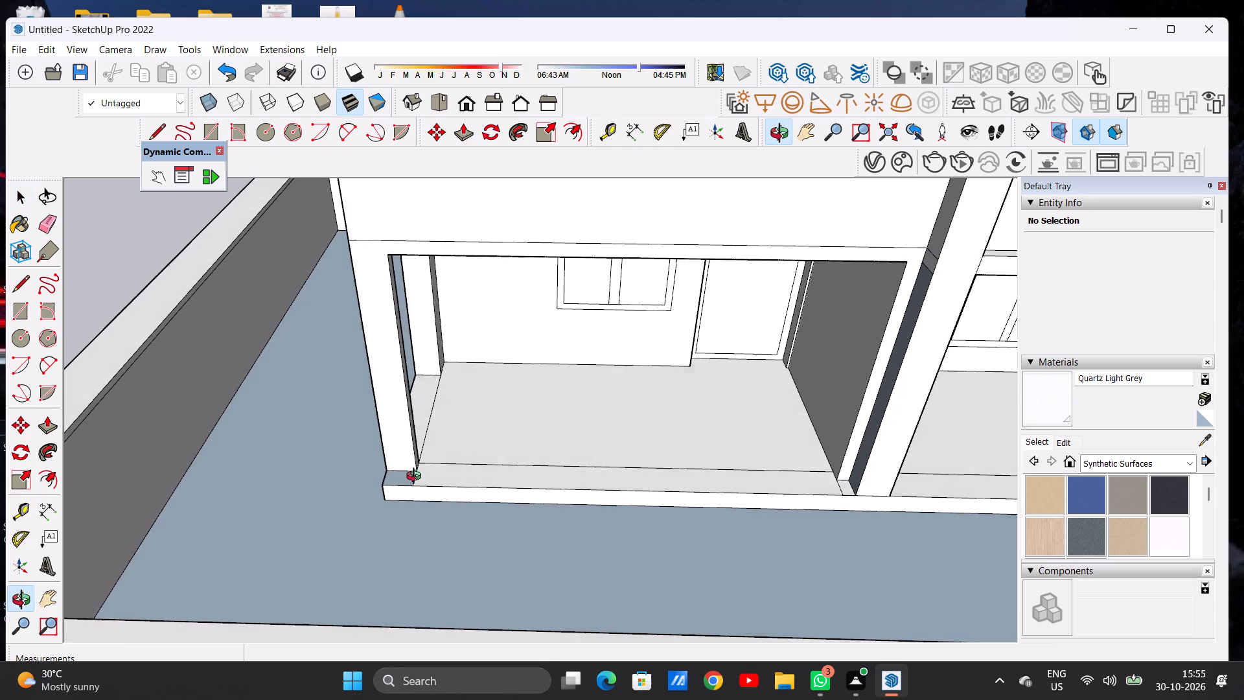
pyautogui.moveTo(417, 478); pyautogui.dragTo(416, 479, button='middle')
pyautogui.click(1031, 410)
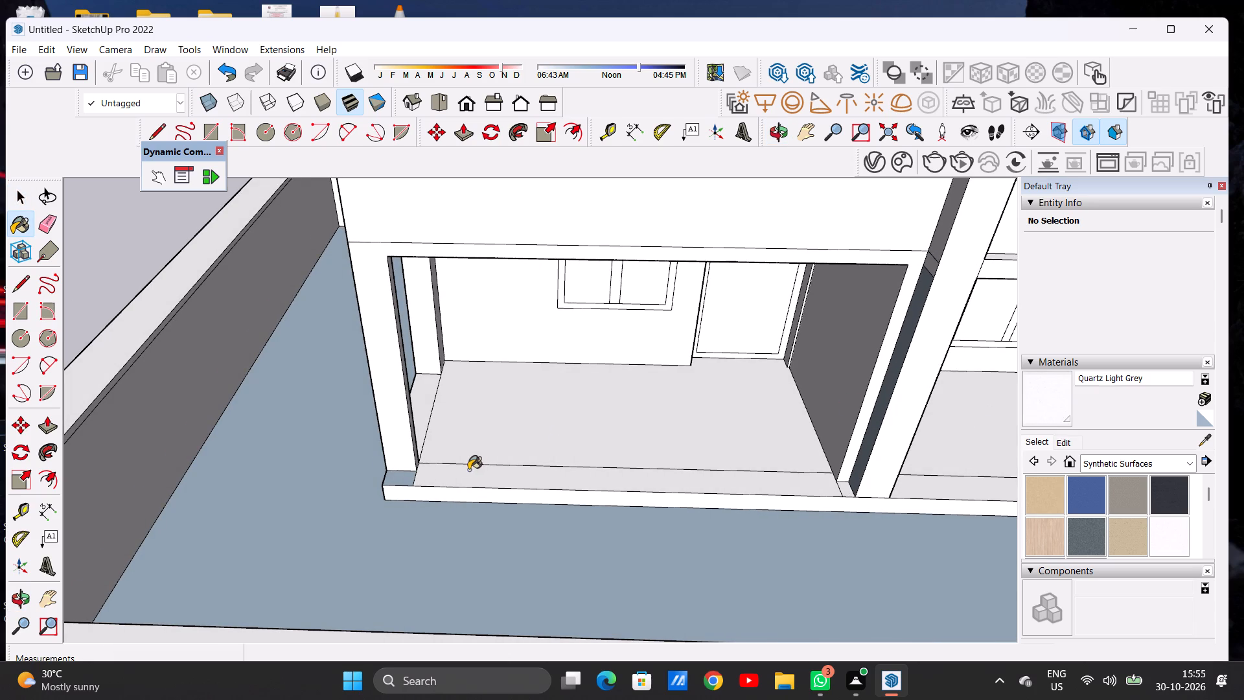
pyautogui.scroll(7, 466, 471)
pyautogui.click(362, 479)
pyautogui.scroll(-7, 384, 497)
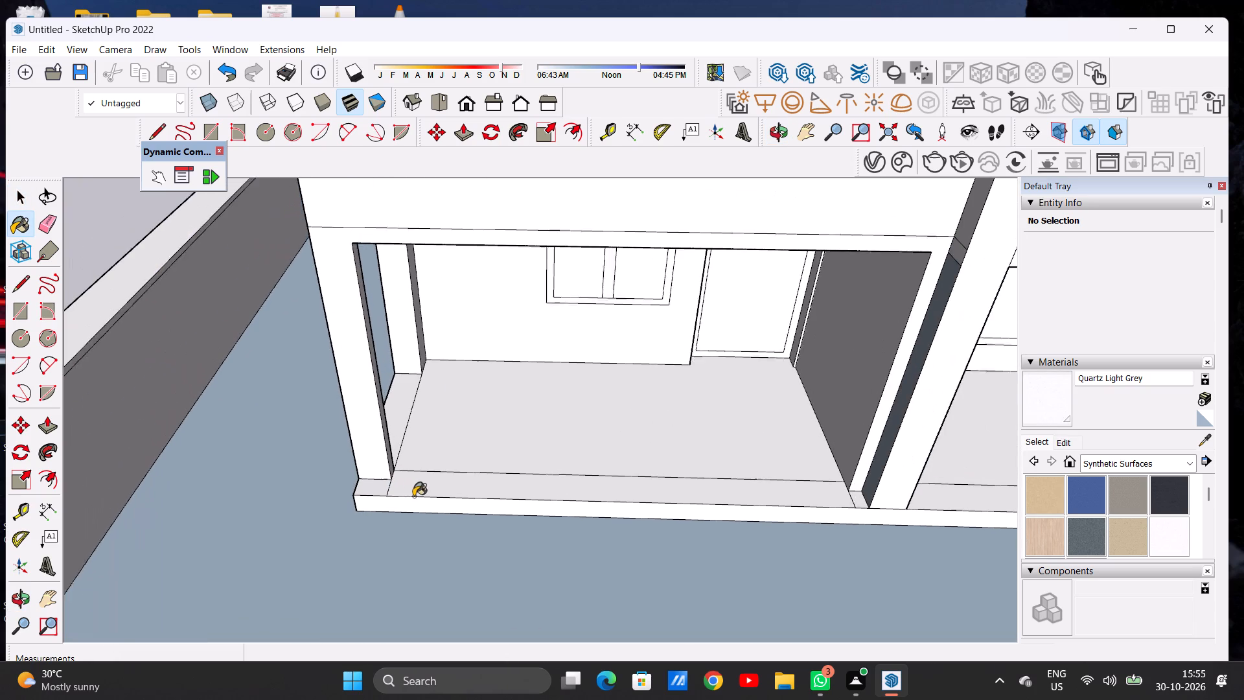
pyautogui.scroll(-1, 413, 496)
pyautogui.press('space')
# Erase the short edge line on the porch's front floor strip beside the central pillar.
pyautogui.write('E')
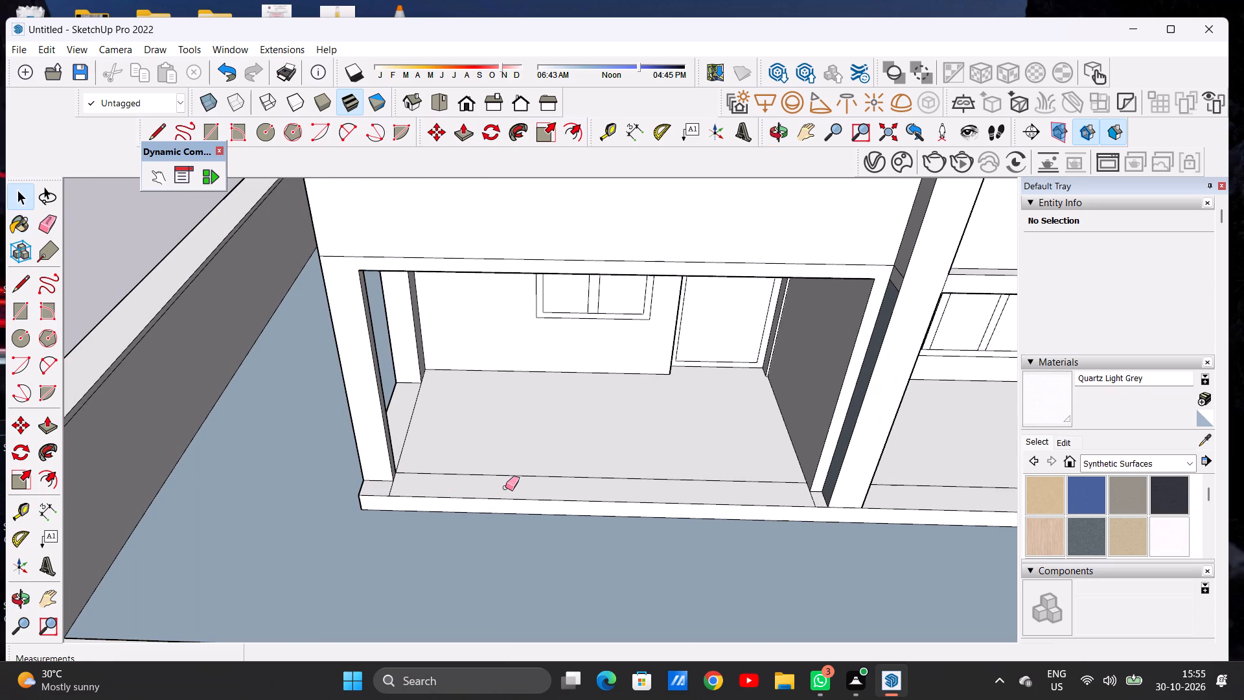
pyautogui.scroll(5, 520, 493)
pyautogui.scroll(-1, 531, 537)
pyautogui.scroll(1, 555, 537)
pyautogui.scroll(3, 993, 499)
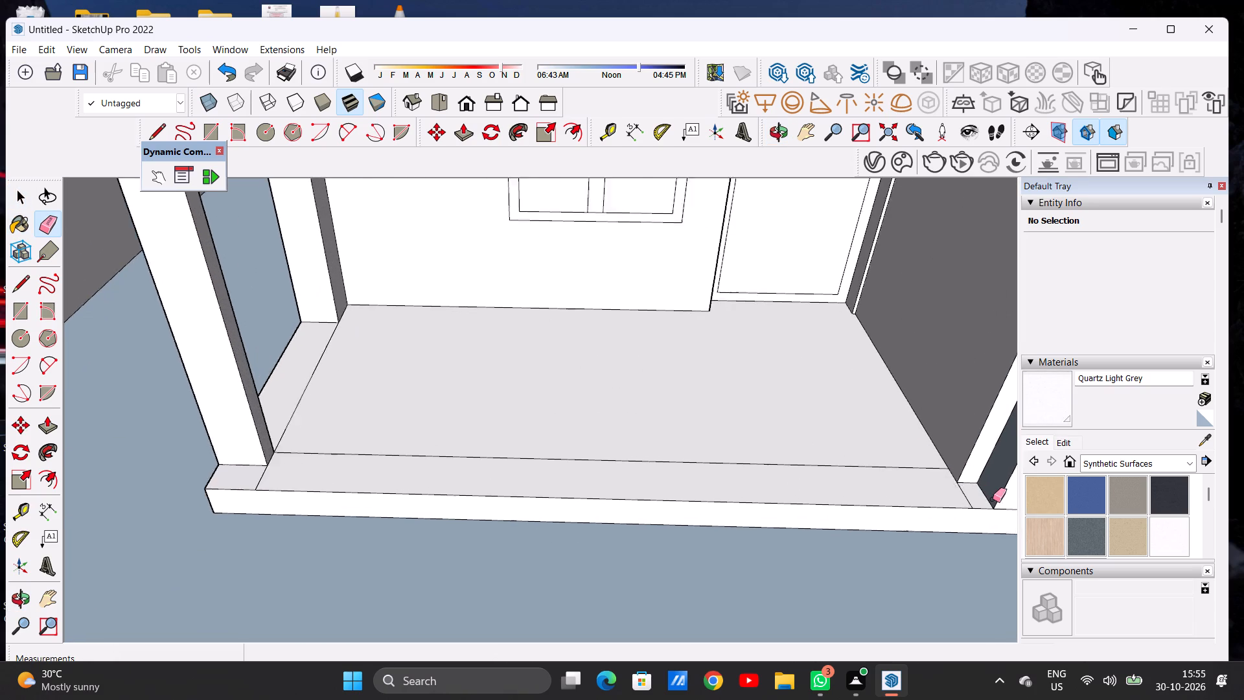
pyautogui.scroll(1, 993, 499)
pyautogui.scroll(-1, 993, 499)
pyautogui.moveTo(971, 491); pyautogui.dragTo(956, 502)
pyautogui.scroll(-12, 857, 518)
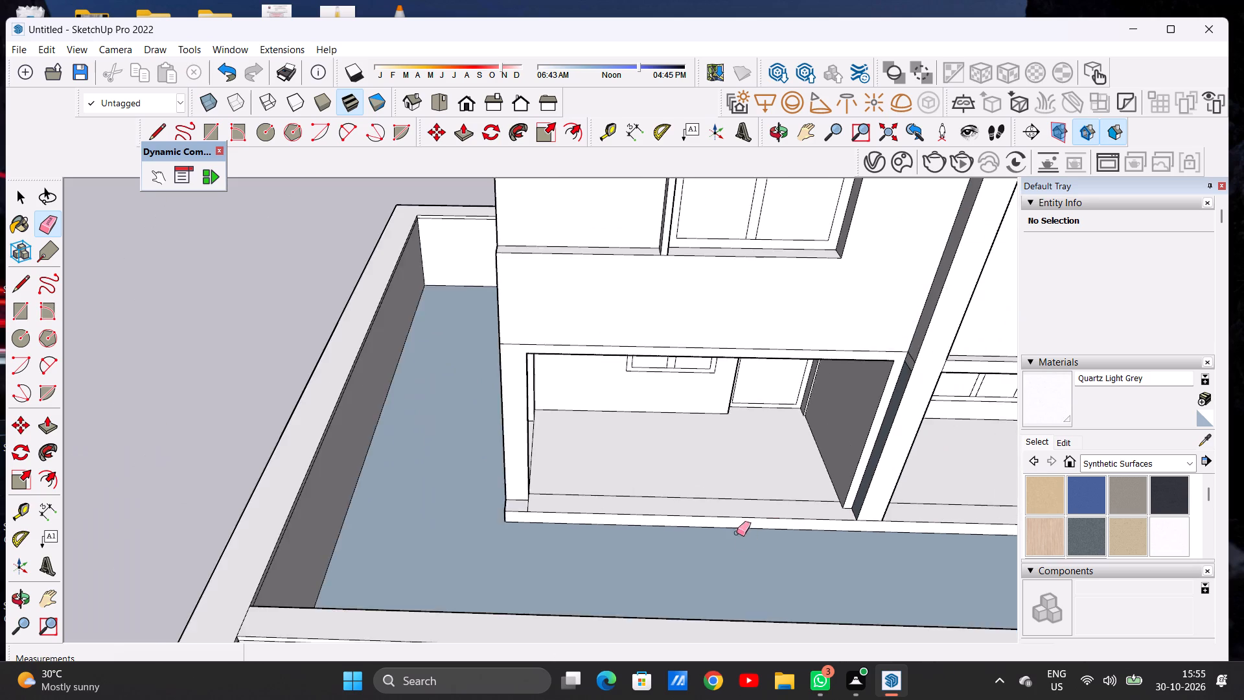
pyautogui.moveTo(770, 553); pyautogui.dragTo(915, 492, button='middle')
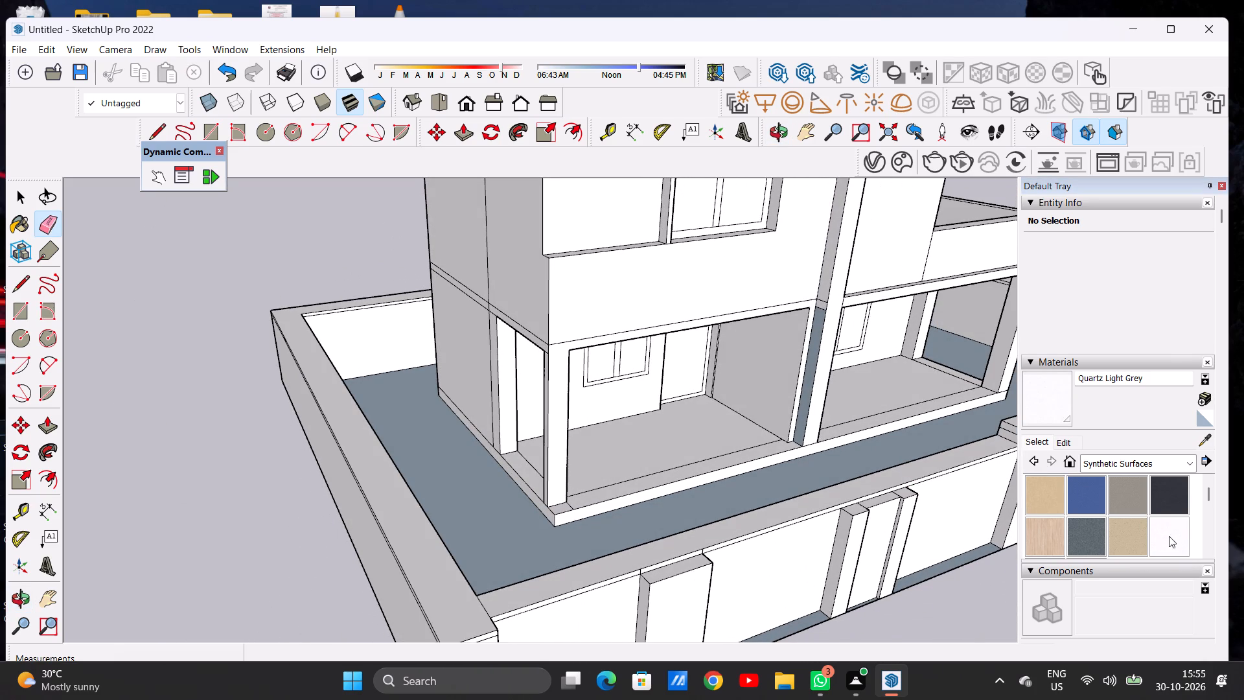
# Paint the narrow side face of the central pillar beside the ground-floor porch frame with Quartz Light Grey.
pyautogui.click(1168, 536)
pyautogui.scroll(4, 821, 339)
pyautogui.scroll(-1, 821, 340)
pyautogui.scroll(8, 821, 342)
pyautogui.click(816, 338)
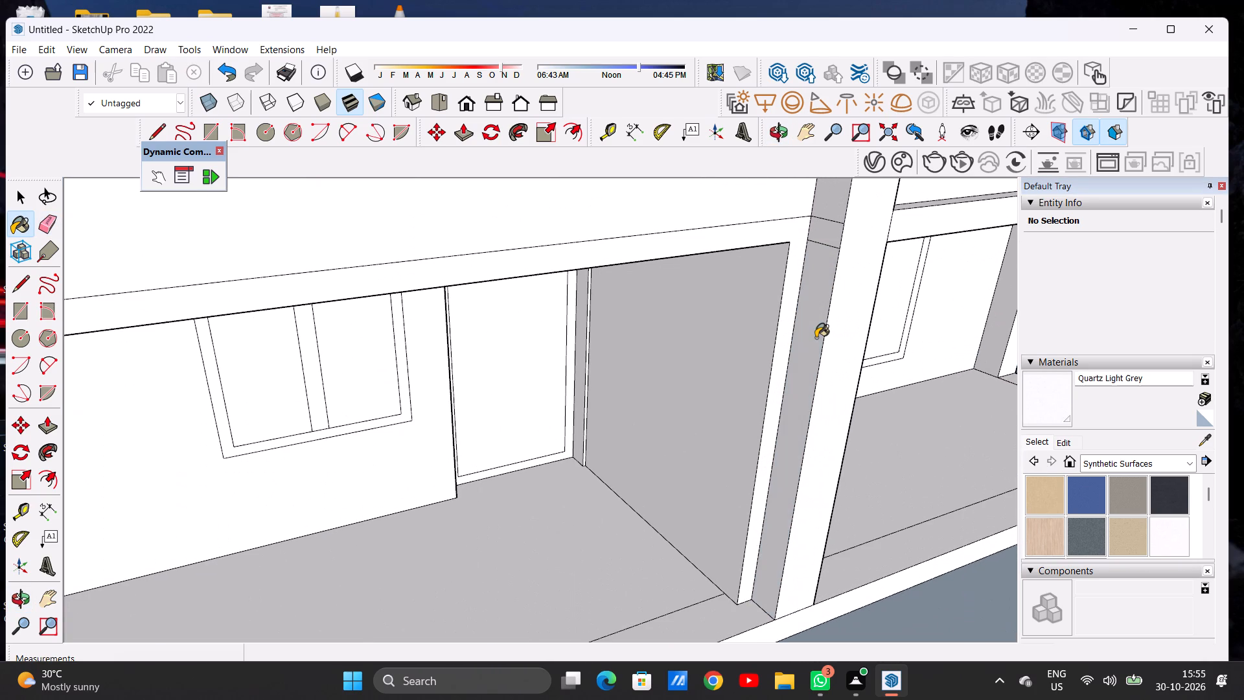
pyautogui.press('space')
# Paint the ground strips below the two front boundary wall bays flanking the wide single pier with Quartz Light Grey.
pyautogui.scroll(-14, 774, 369)
pyautogui.moveTo(644, 415); pyautogui.dragTo(494, 383, button='middle')
pyautogui.scroll(-5, 510, 395)
pyautogui.moveTo(516, 437); pyautogui.dragTo(518, 541, button='middle')
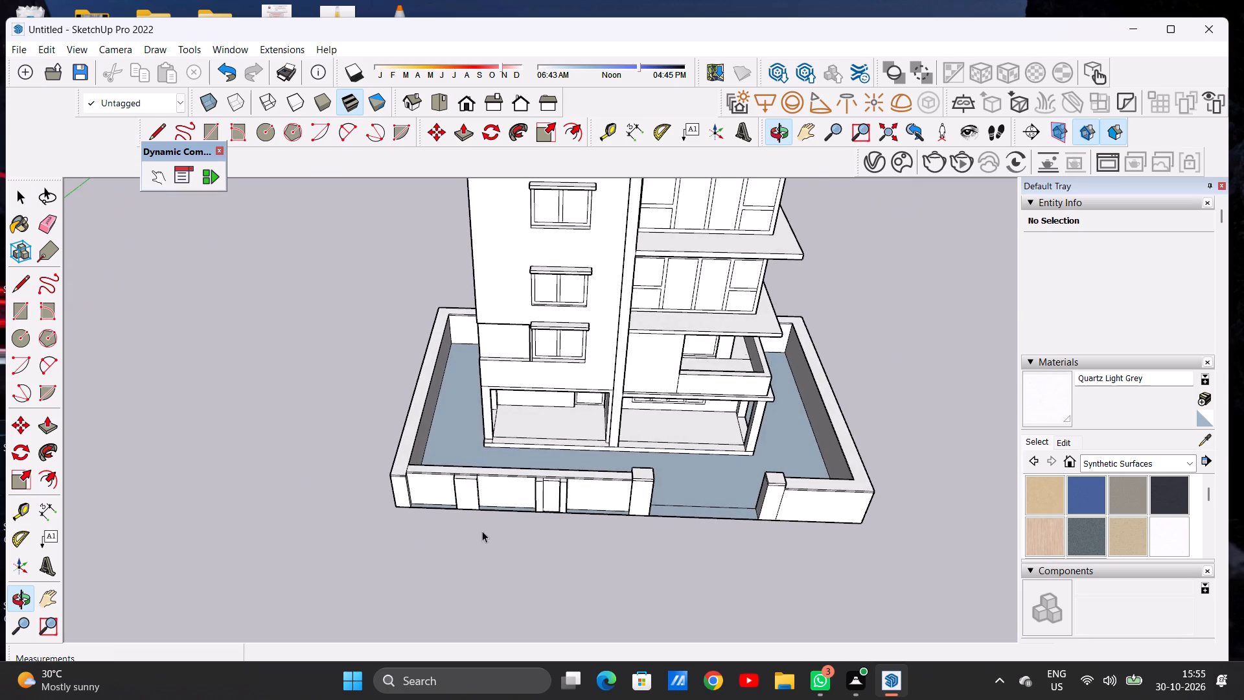
pyautogui.scroll(2, 455, 514)
pyautogui.scroll(-1, 454, 514)
pyautogui.scroll(13, 454, 514)
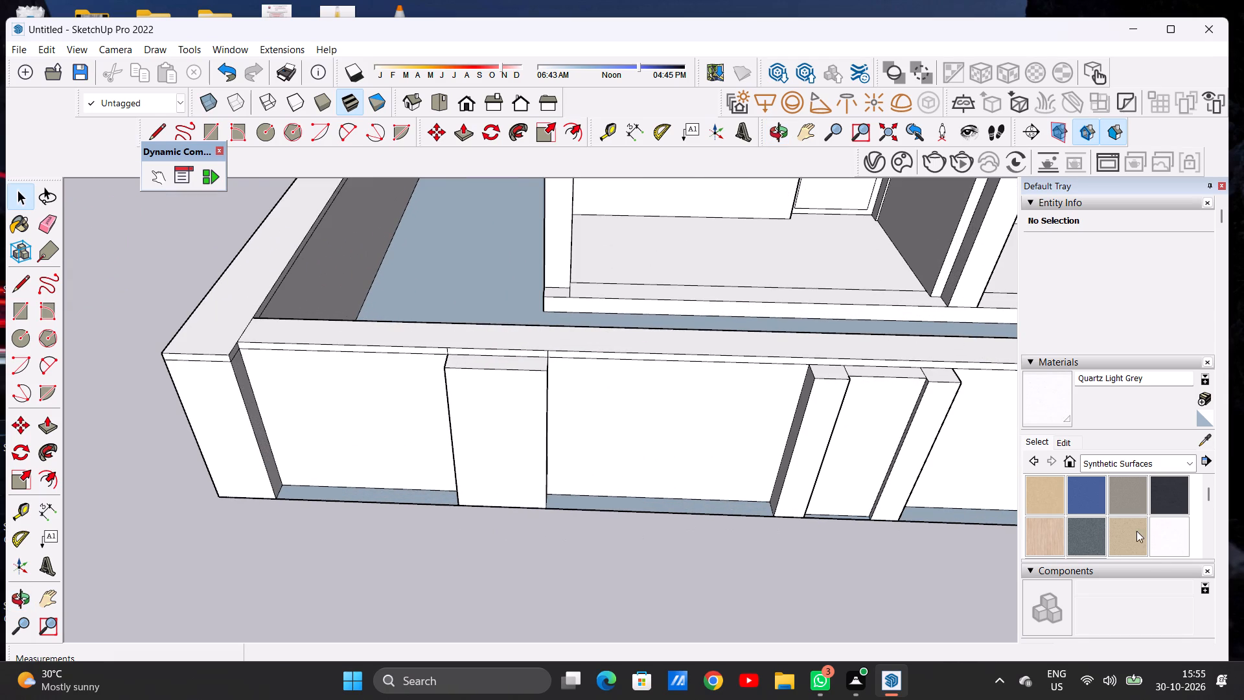
pyautogui.click(1162, 535)
pyautogui.scroll(2, 411, 489)
pyautogui.scroll(-1, 411, 489)
pyautogui.scroll(3, 411, 489)
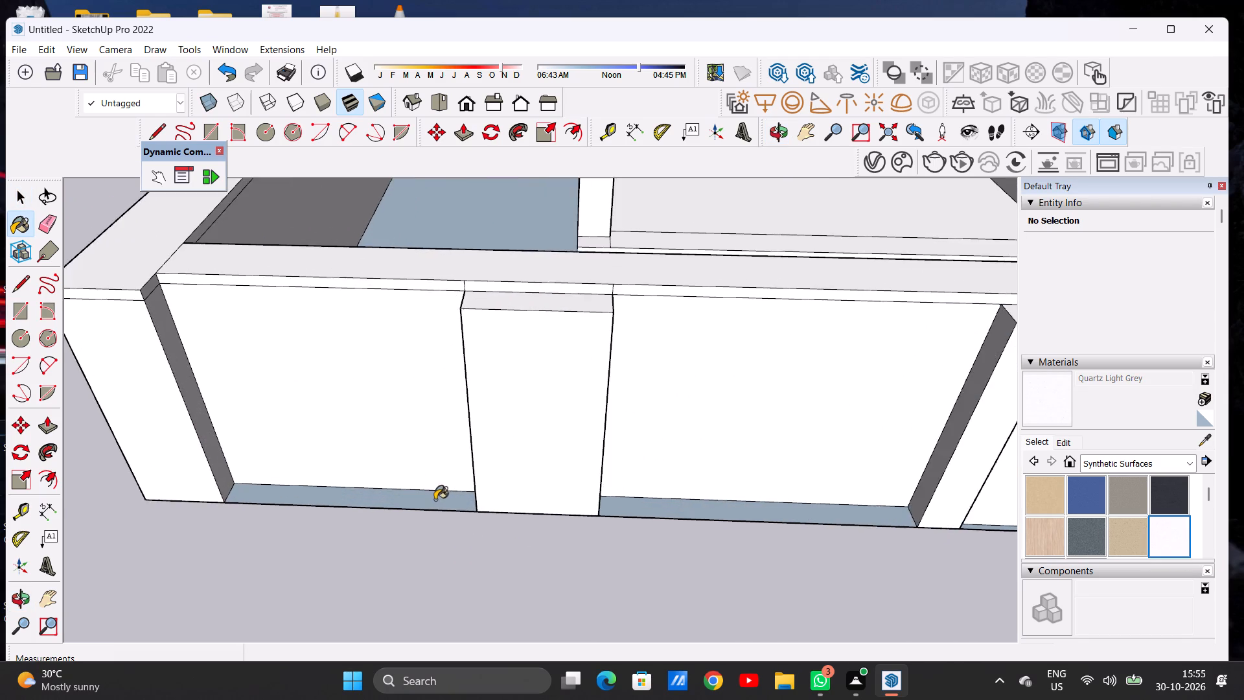
pyautogui.scroll(5, 435, 501)
pyautogui.click(437, 501)
pyautogui.scroll(-7, 417, 461)
pyautogui.scroll(5, 637, 500)
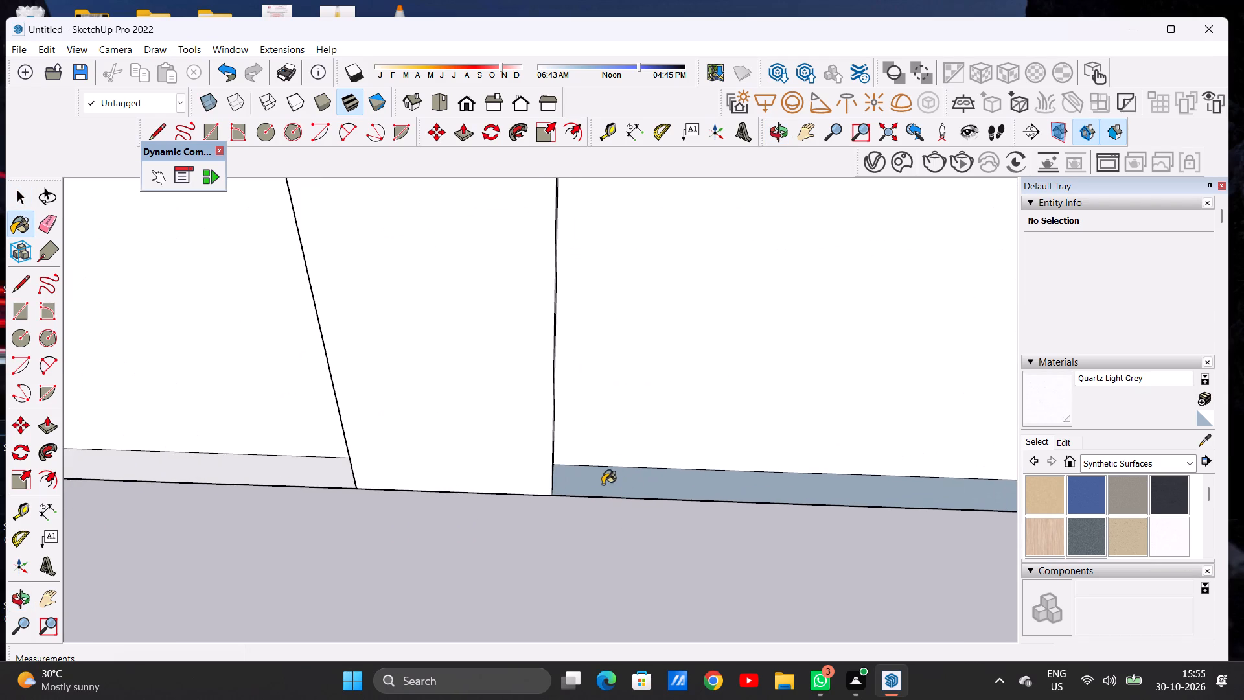
pyautogui.click(602, 484)
# Paint the ground strips in the wall bay beside the gate pillar and between the two narrow piers with Quartz Light Grey.
pyautogui.scroll(-13, 505, 484)
pyautogui.scroll(6, 855, 498)
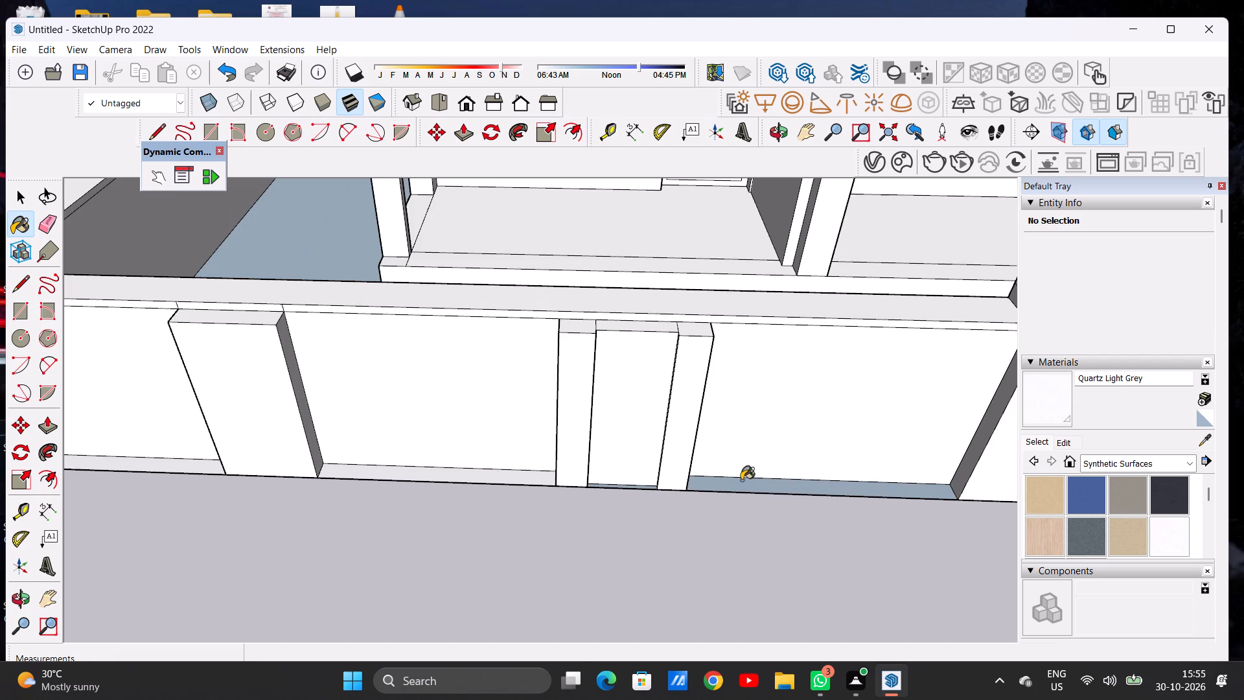
pyautogui.scroll(6, 731, 472)
pyautogui.click(697, 482)
pyautogui.scroll(1, 509, 494)
pyautogui.scroll(-1, 508, 493)
pyautogui.scroll(10, 507, 493)
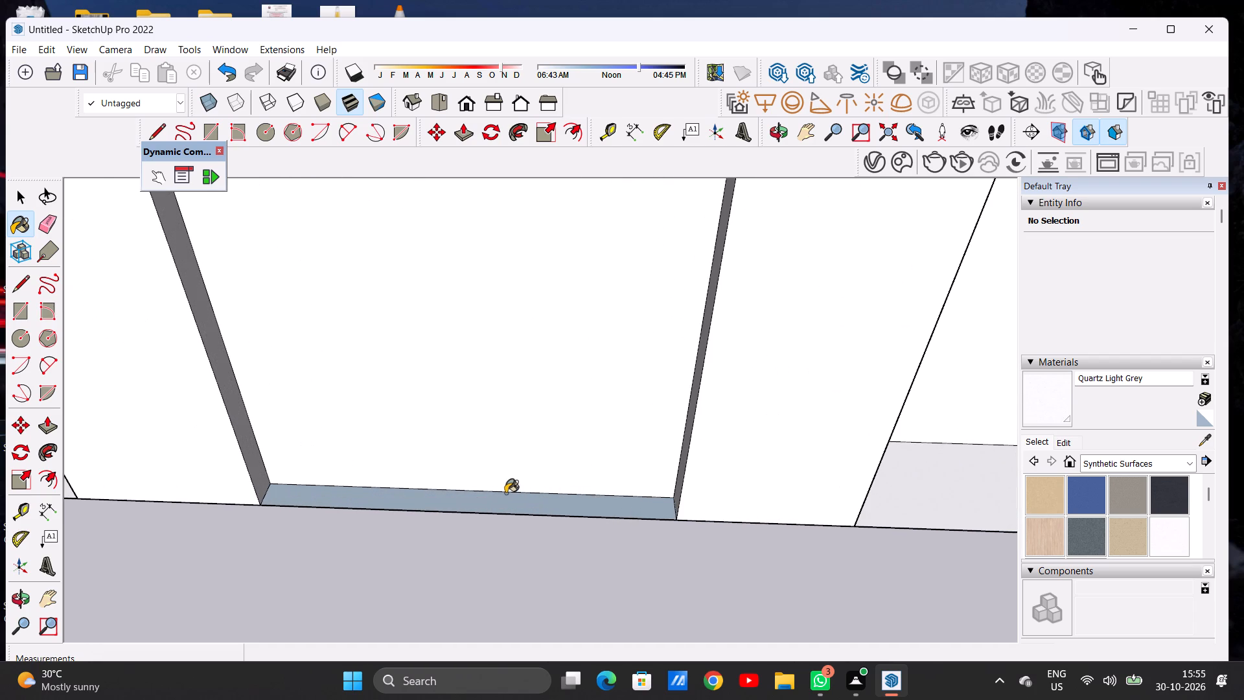
pyautogui.click(498, 501)
# Paint the threshold strip across the gate opening in the front boundary wall with Quartz Light Grey.
pyautogui.scroll(-20, 503, 496)
pyautogui.scroll(-3, 503, 496)
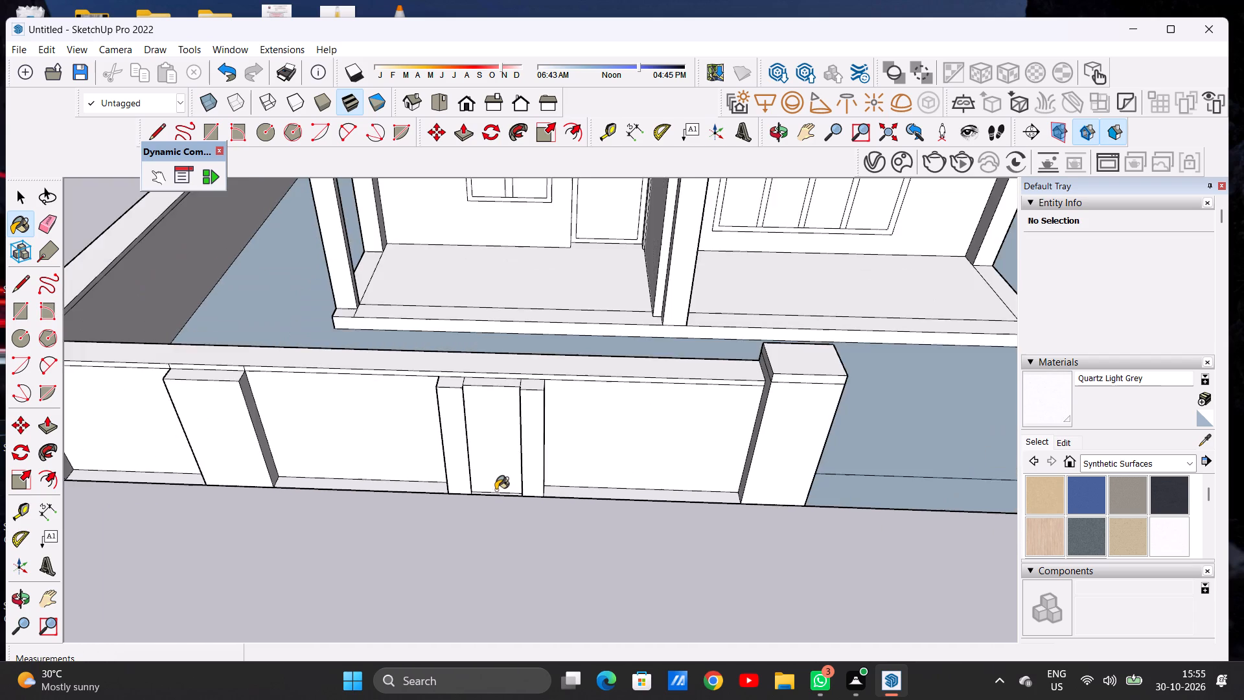
pyautogui.scroll(-10, 478, 495)
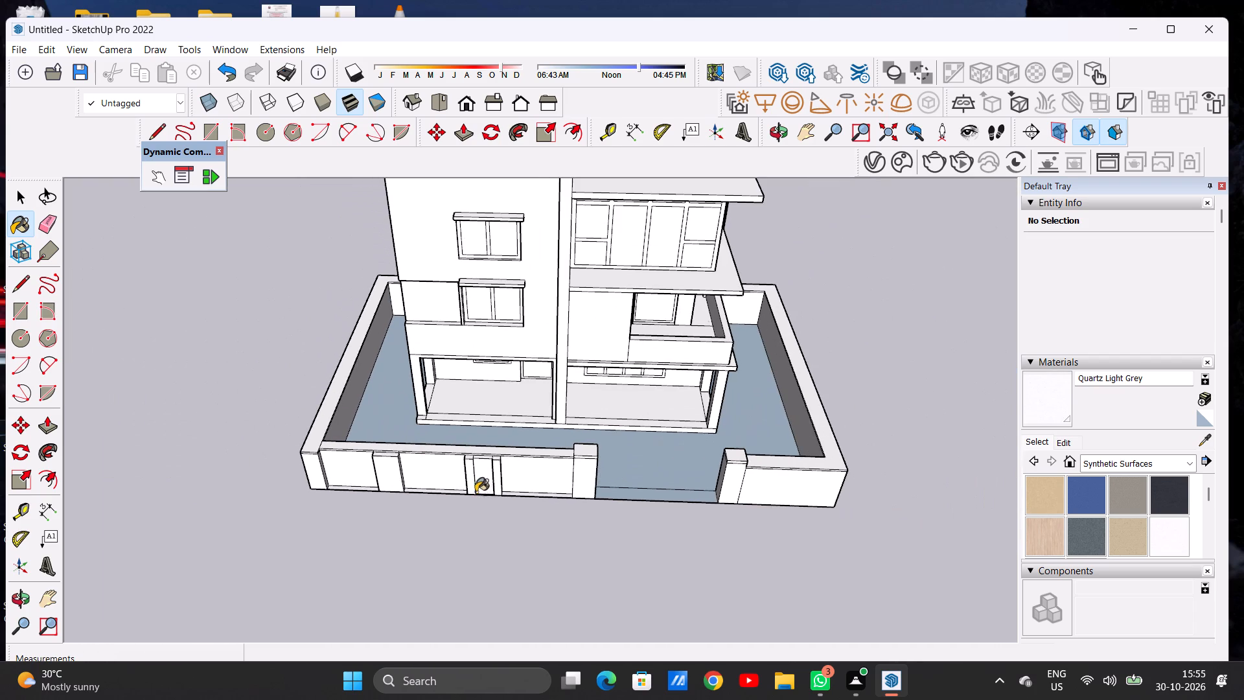
pyautogui.scroll(16, 367, 465)
pyautogui.scroll(-5, 356, 503)
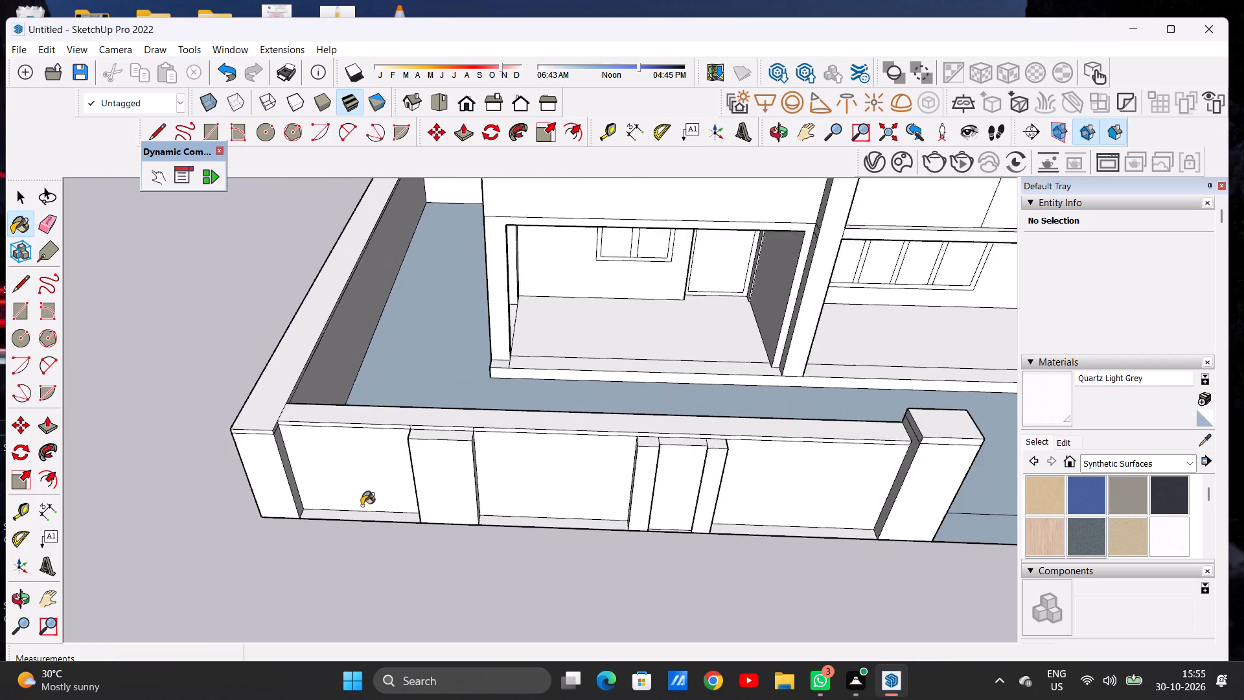
pyautogui.scroll(-3, 362, 506)
pyautogui.scroll(13, 975, 558)
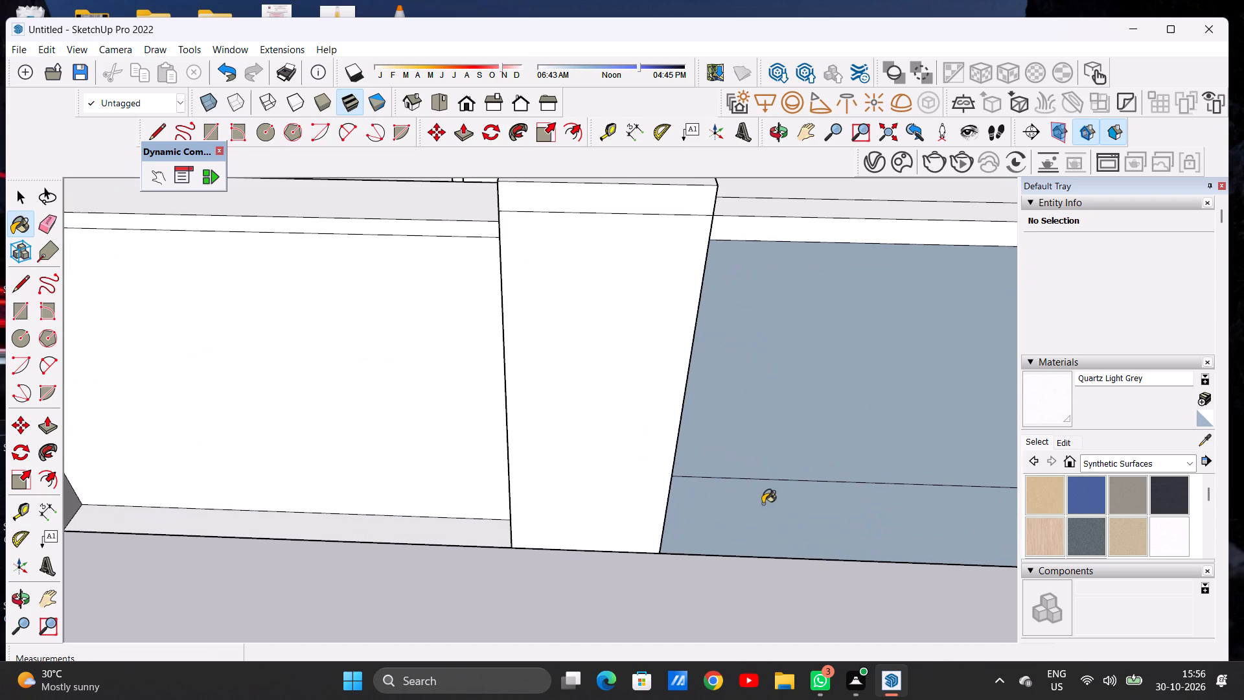
pyautogui.click(763, 504)
pyautogui.press('space')
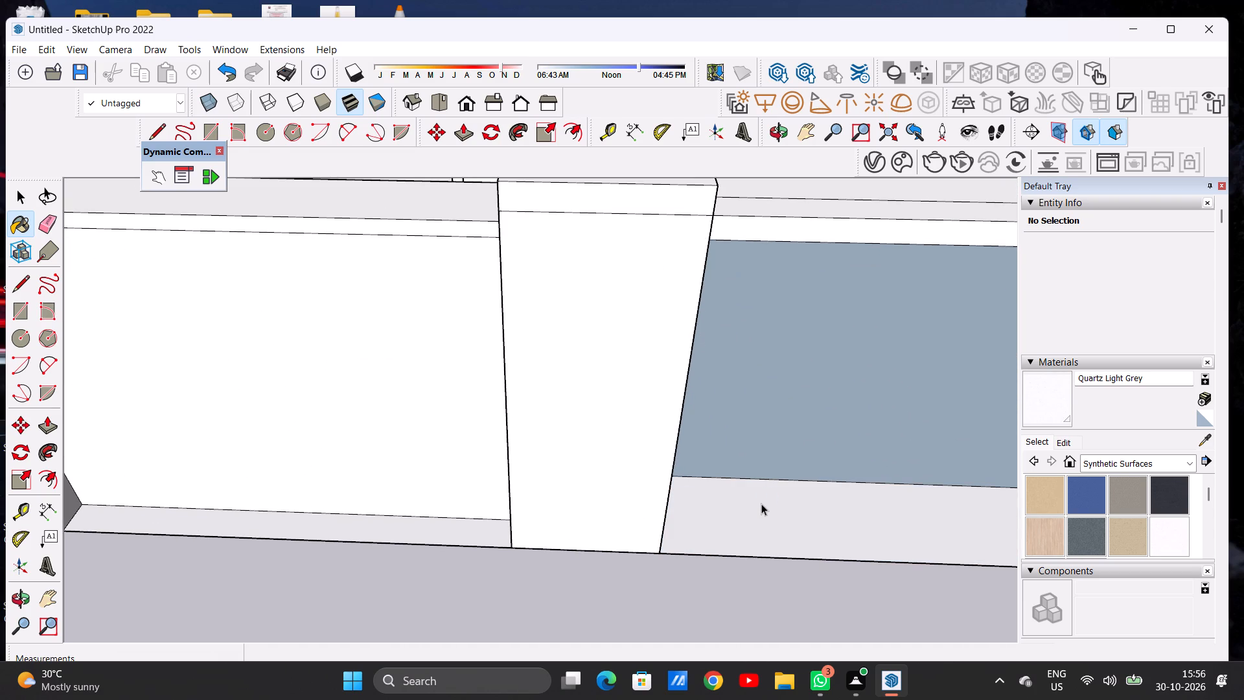
pyautogui.press('space')
pyautogui.press('space')
# Inspect the gate opening, boundary wall, porch and whole house from several angles, near and far.
pyautogui.scroll(-2, 691, 520)
pyautogui.scroll(1, 691, 526)
pyautogui.scroll(-4, 691, 528)
pyautogui.scroll(-16, 582, 527)
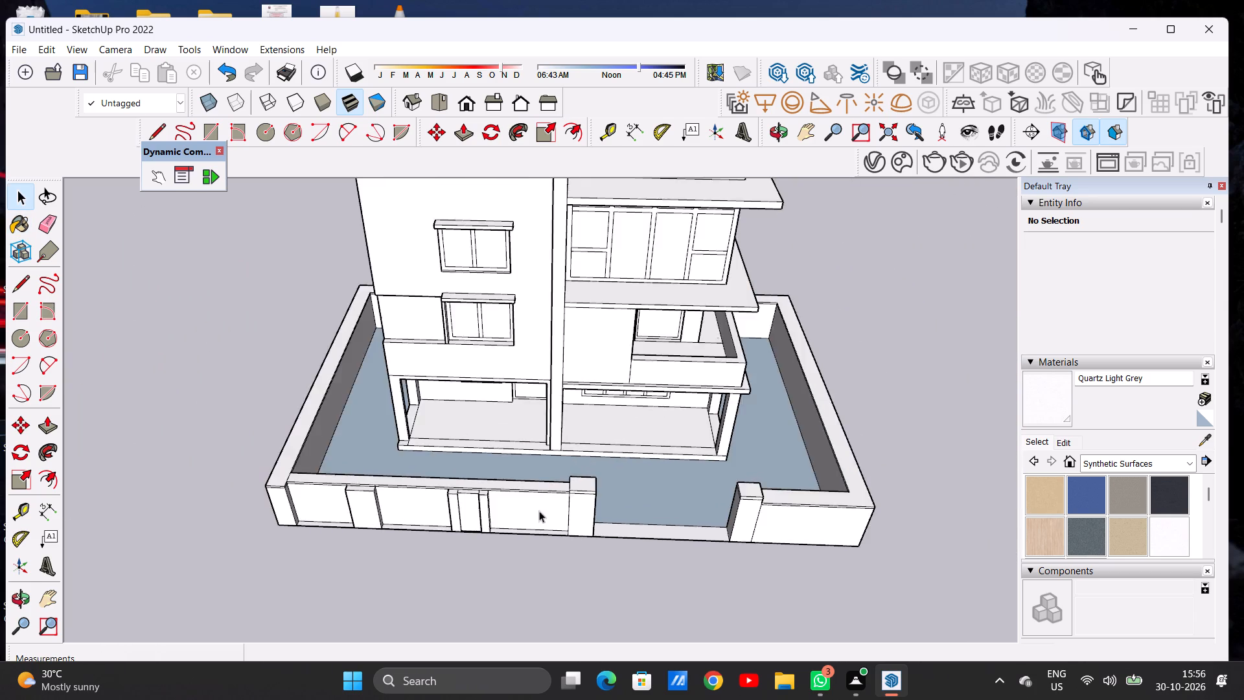
pyautogui.scroll(-4, 539, 511)
pyautogui.scroll(12, 606, 531)
pyautogui.moveTo(607, 540); pyautogui.dragTo(609, 423, button='middle')
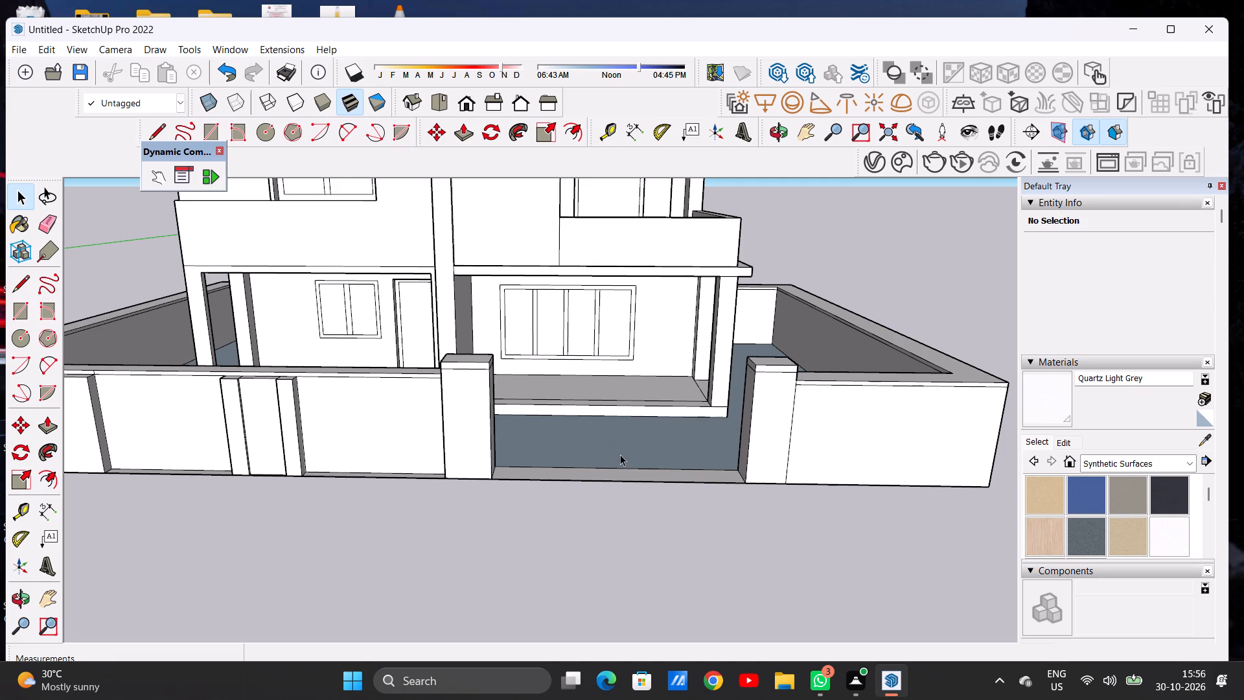
pyautogui.scroll(-13, 606, 469)
pyautogui.moveTo(537, 414); pyautogui.dragTo(526, 515, button='middle')
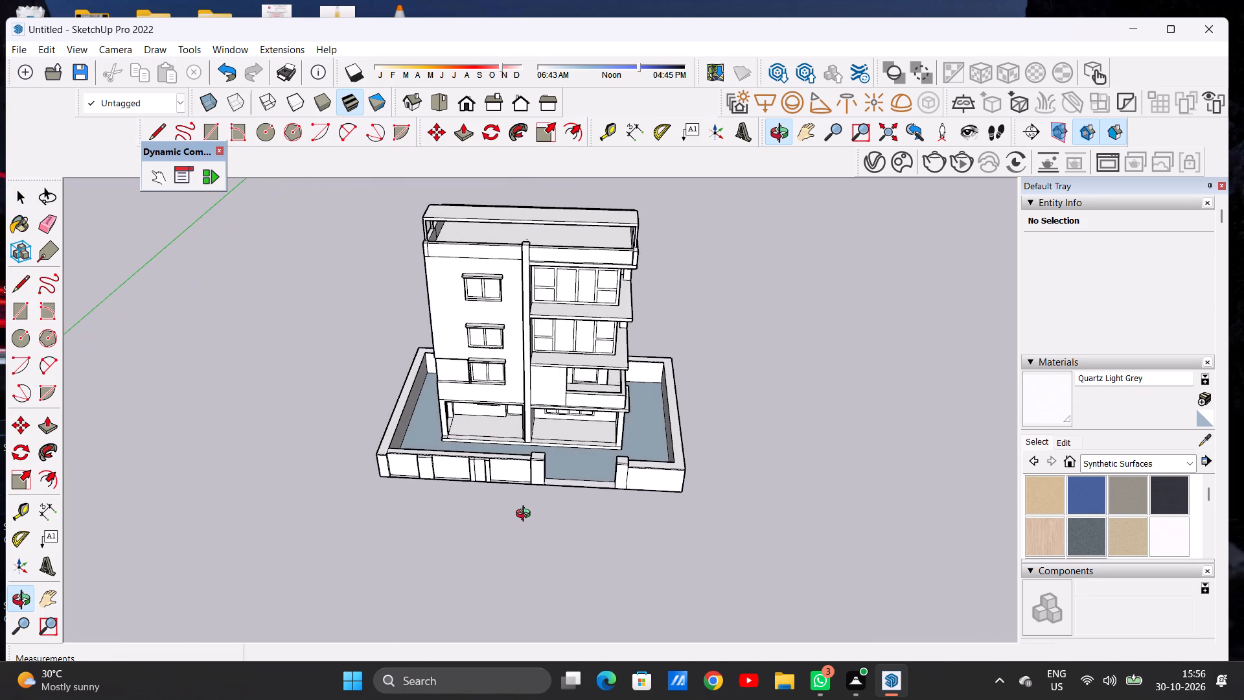
pyautogui.moveTo(526, 515); pyautogui.dragTo(538, 478, button='middle')
pyautogui.scroll(11, 593, 461)
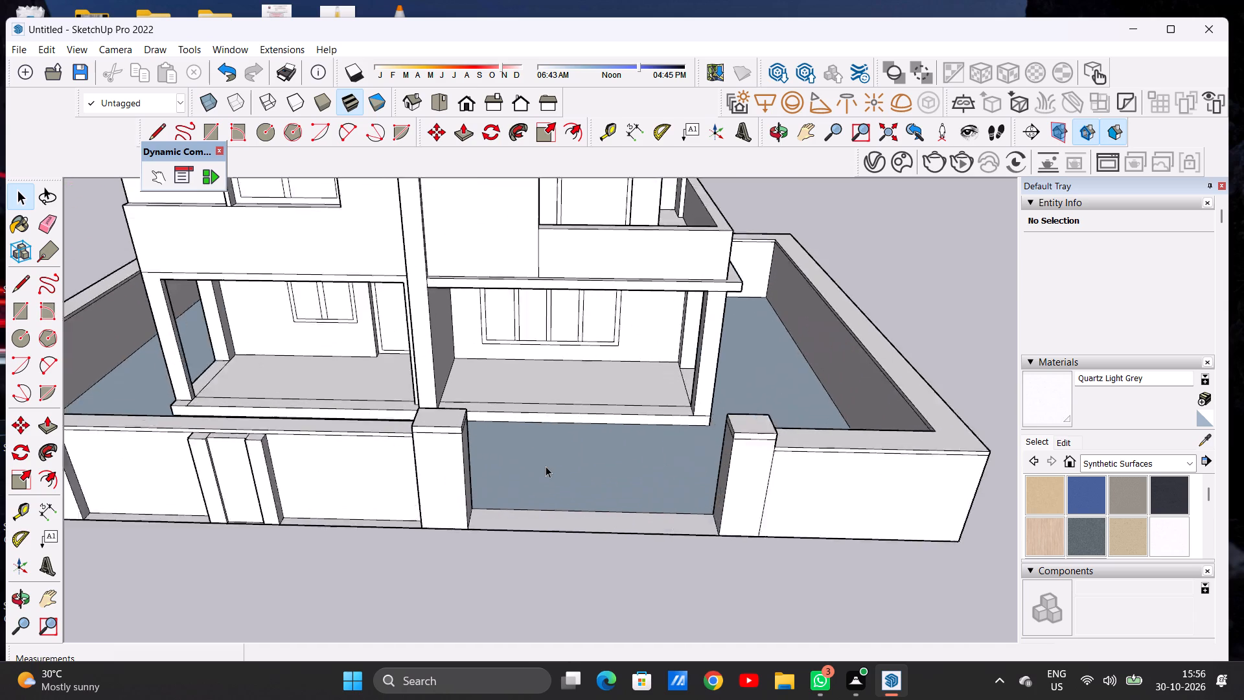
pyautogui.scroll(2, 546, 466)
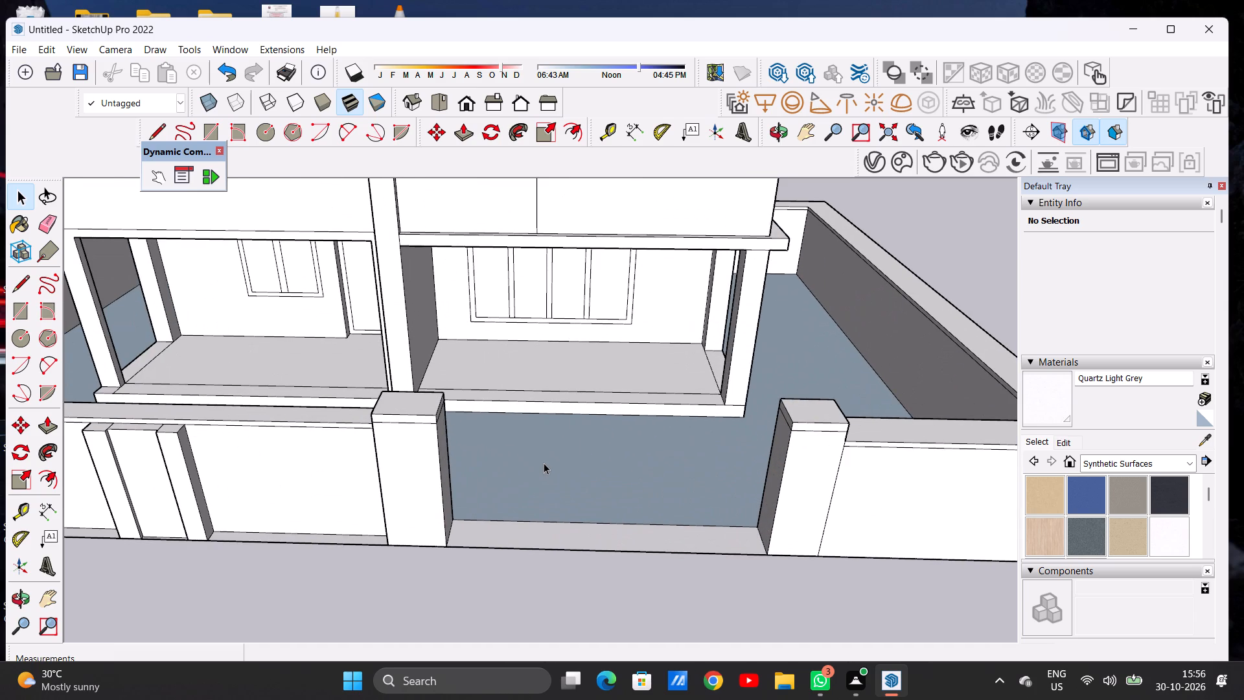
pyautogui.scroll(-5, 595, 478)
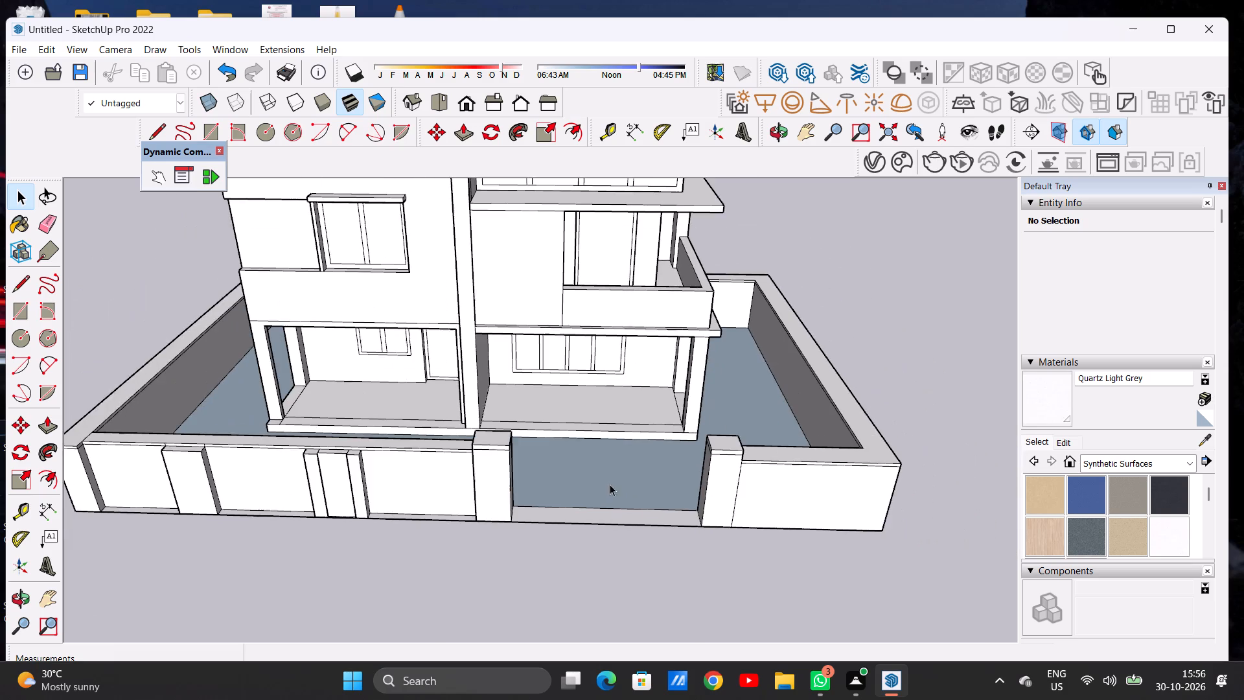
pyautogui.scroll(-8, 547, 428)
pyautogui.moveTo(581, 437); pyautogui.dragTo(587, 519, button='middle')
pyautogui.scroll(-1, 582, 438)
pyautogui.scroll(14, 586, 511)
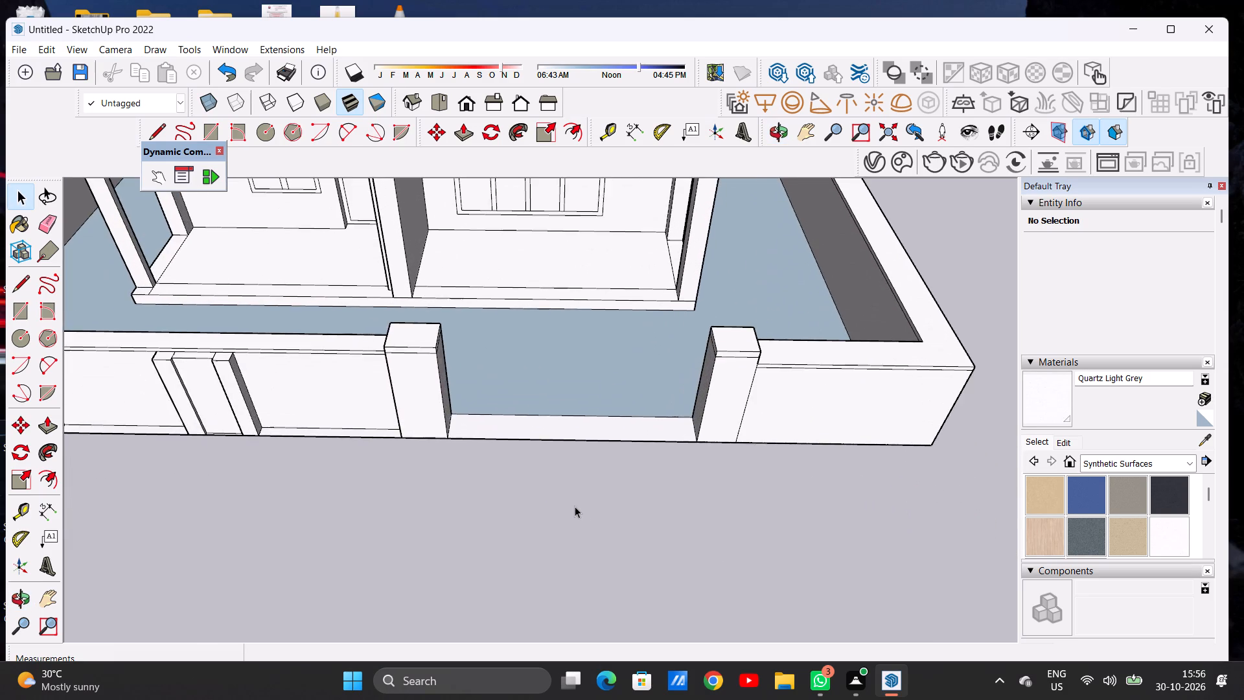
pyautogui.scroll(-15, 575, 506)
pyautogui.moveTo(582, 489); pyautogui.dragTo(540, 341, button='middle')
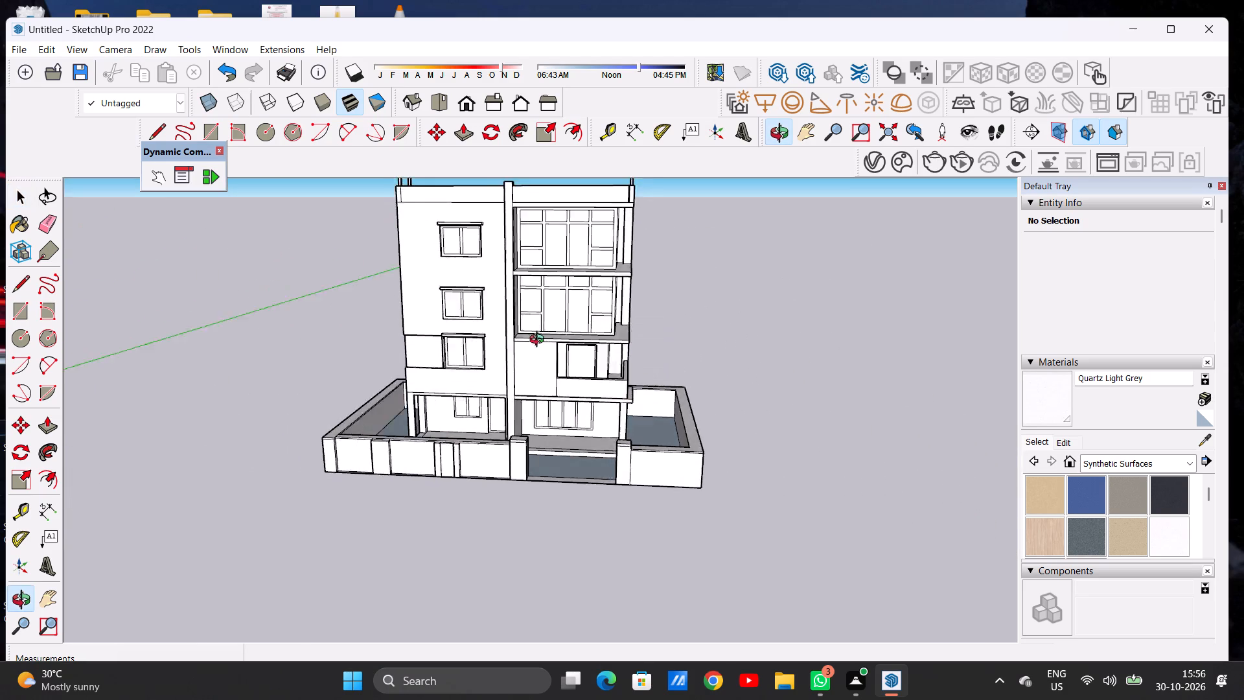
pyautogui.moveTo(540, 341); pyautogui.dragTo(382, 349, button='middle')
pyautogui.scroll(-6, 632, 435)
pyautogui.moveTo(744, 357); pyautogui.dragTo(586, 302, button='middle')
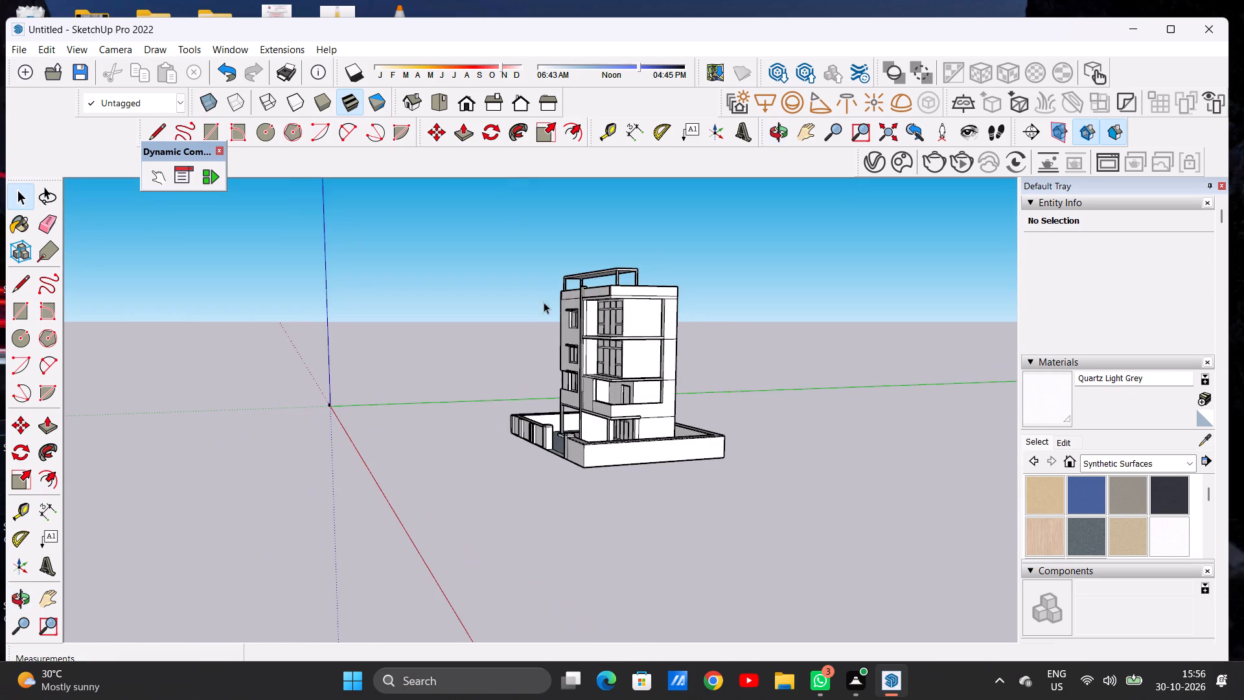
pyautogui.moveTo(610, 322); pyautogui.dragTo(853, 332, button='middle')
pyautogui.scroll(-11, 599, 497)
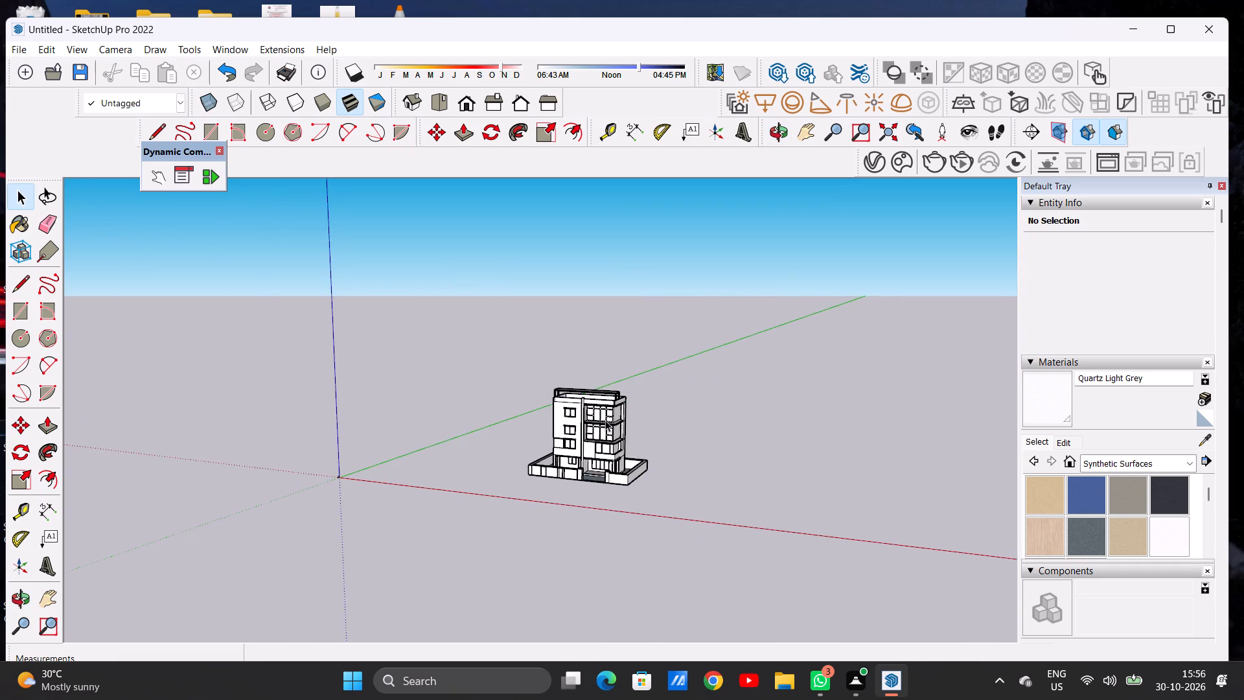
# Paint the underside of the rooftop canopy slab with Translucent Glass Block Dark from the Glass and Mirrors collection.
pyautogui.scroll(16, 605, 392)
pyautogui.scroll(-1, 558, 404)
pyautogui.scroll(4, 558, 404)
pyautogui.moveTo(533, 425); pyautogui.dragTo(640, 310, button='middle')
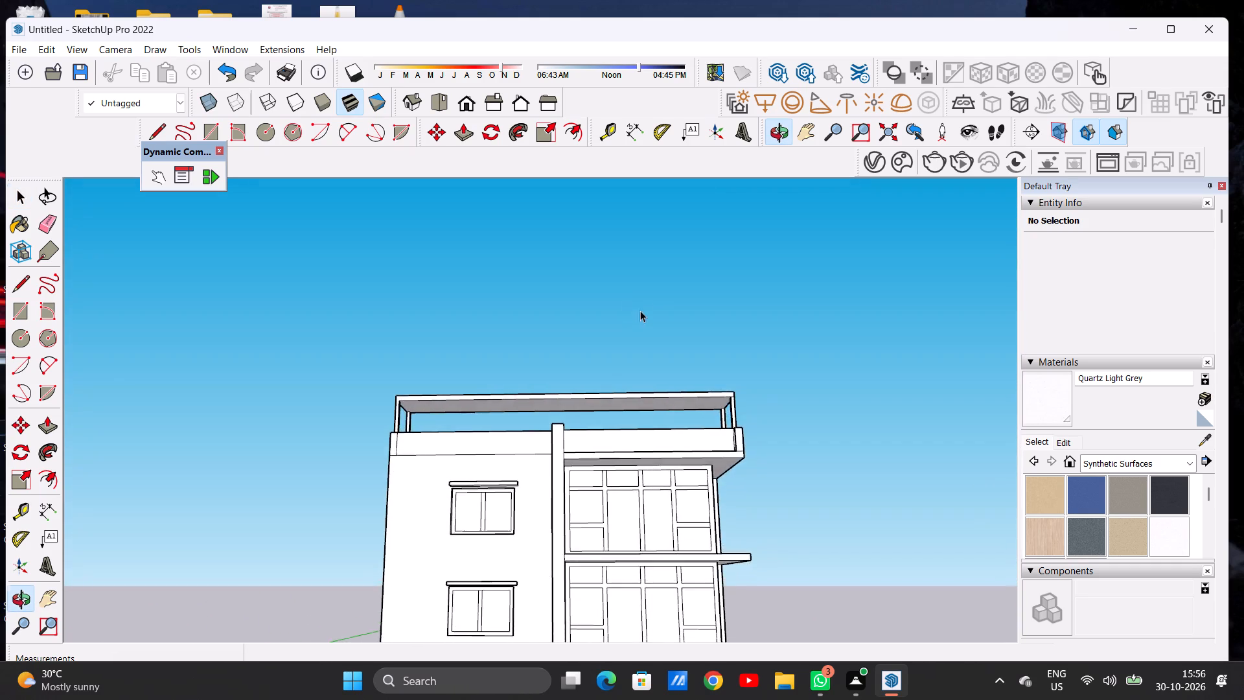
pyautogui.scroll(6, 605, 382)
pyautogui.moveTo(589, 406); pyautogui.dragTo(610, 332, button='middle')
pyautogui.scroll(2, 536, 423)
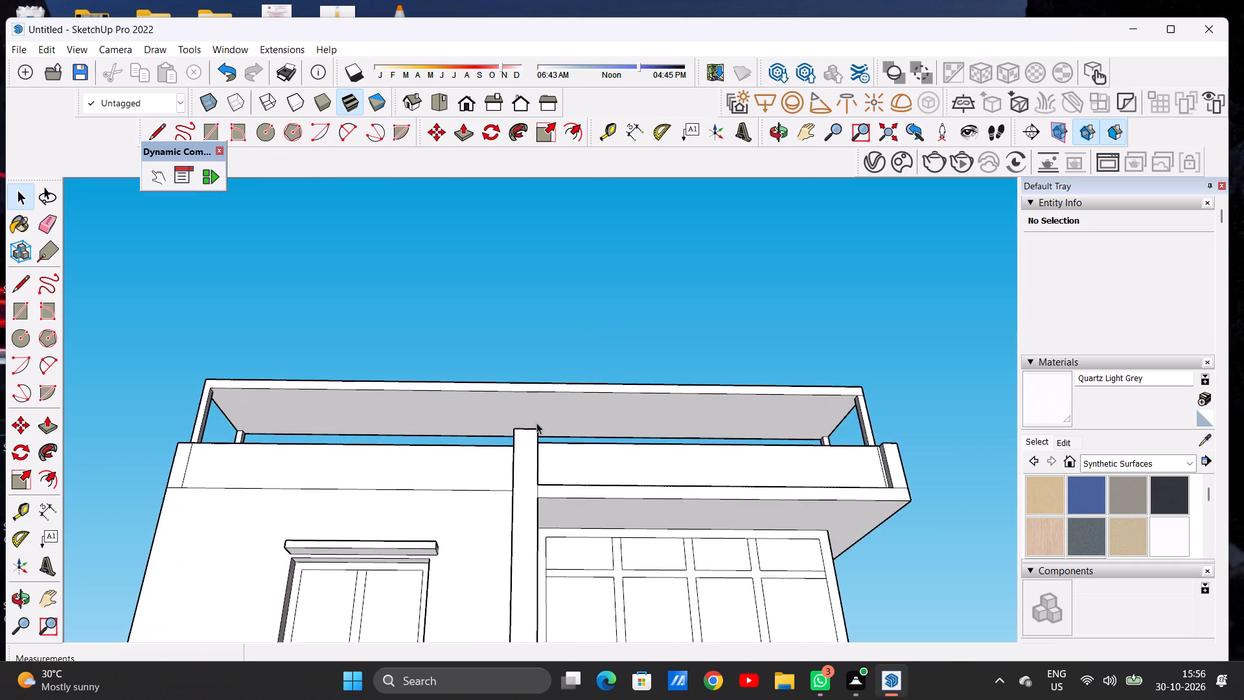
pyautogui.scroll(5, 536, 423)
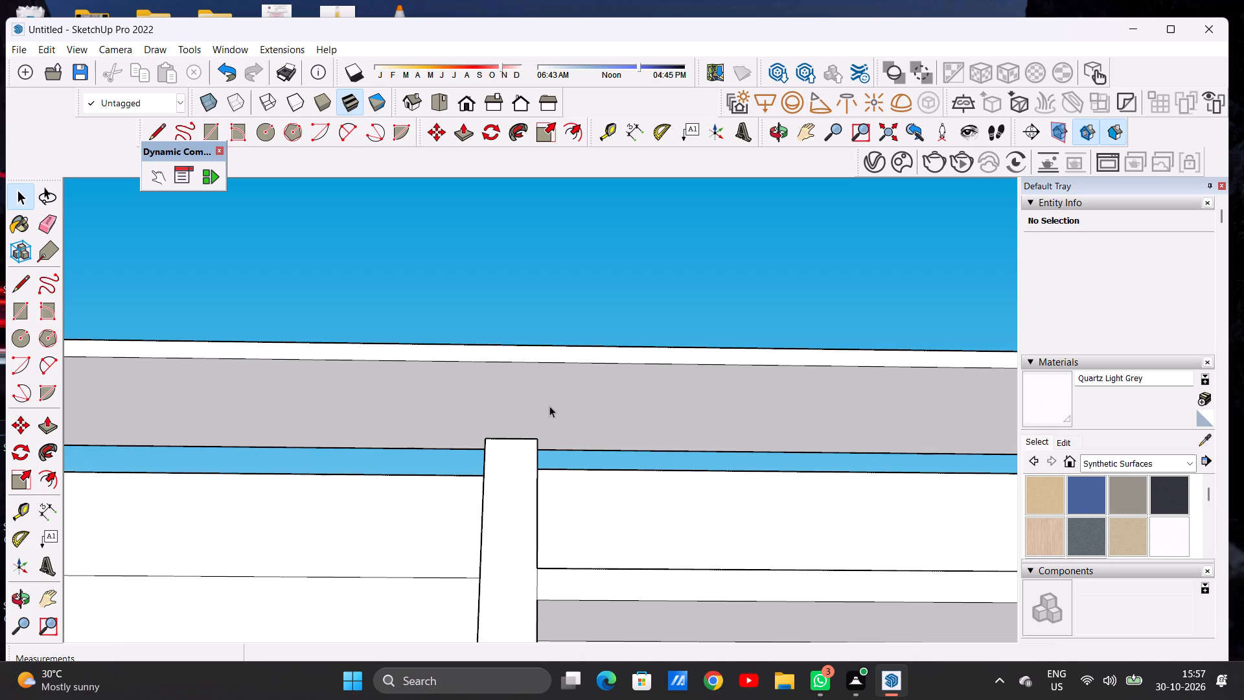
pyautogui.click(1098, 466)
pyautogui.click(1118, 549)
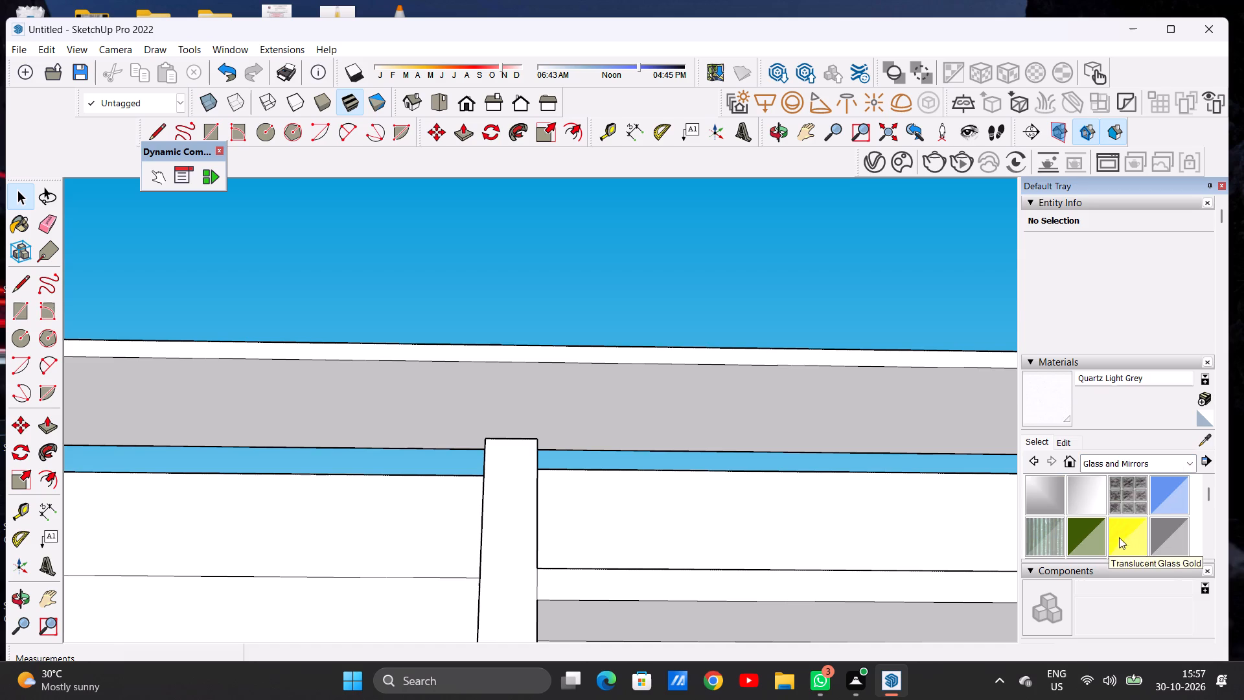
pyautogui.click(1123, 494)
pyautogui.click(592, 393)
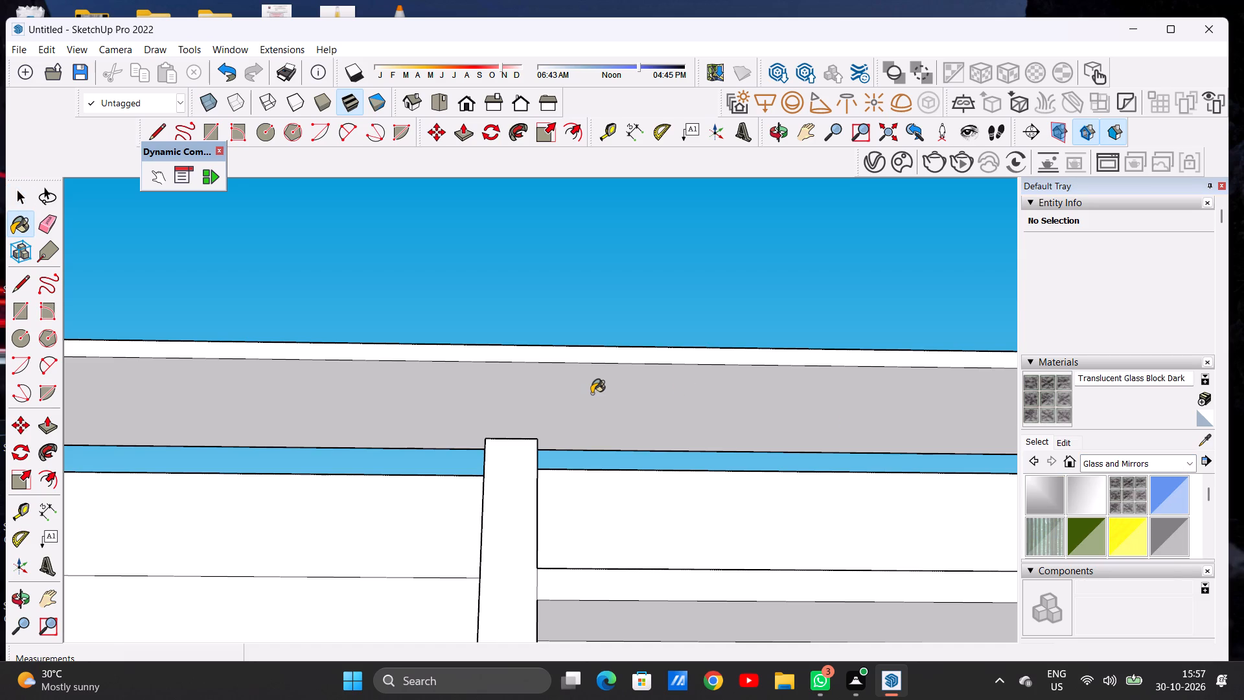
# Paint the top face of the rooftop canopy slab with Translucent Glass Block Dark.
pyautogui.scroll(1, 596, 397)
pyautogui.scroll(-1, 596, 397)
pyautogui.scroll(19, 596, 398)
pyautogui.scroll(-9, 601, 403)
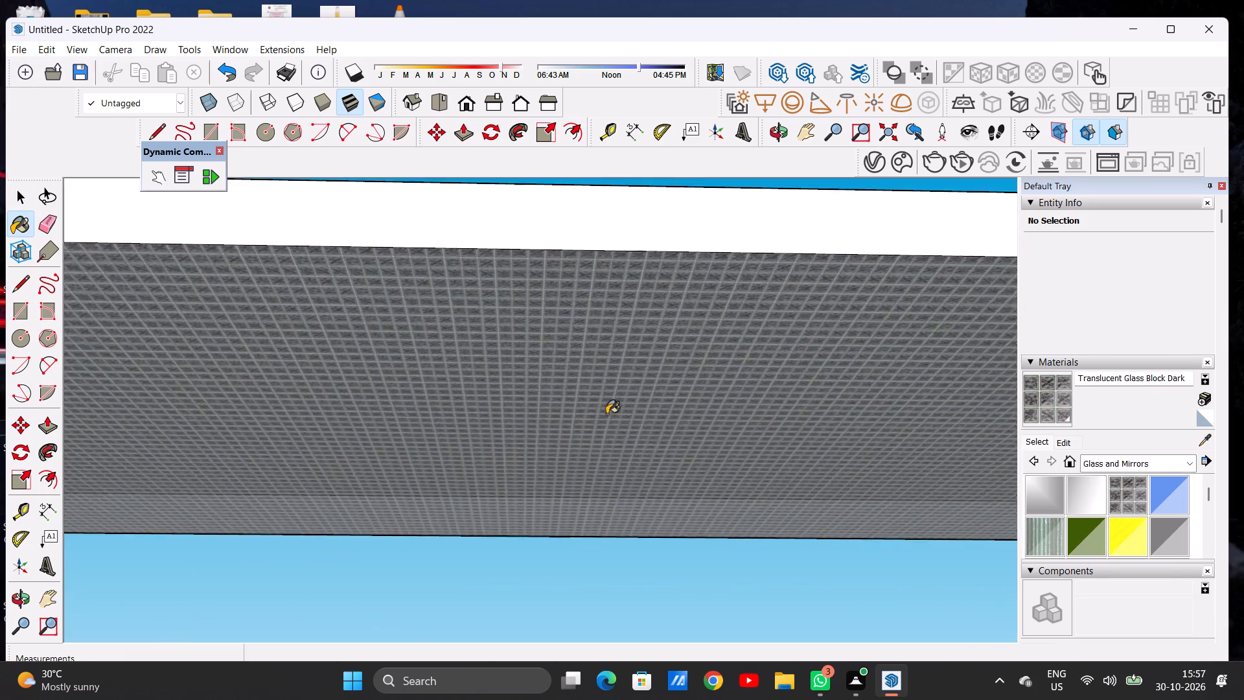
pyautogui.scroll(-20, 606, 414)
pyautogui.scroll(-1, 606, 414)
pyautogui.moveTo(609, 424); pyautogui.dragTo(593, 537, button='middle')
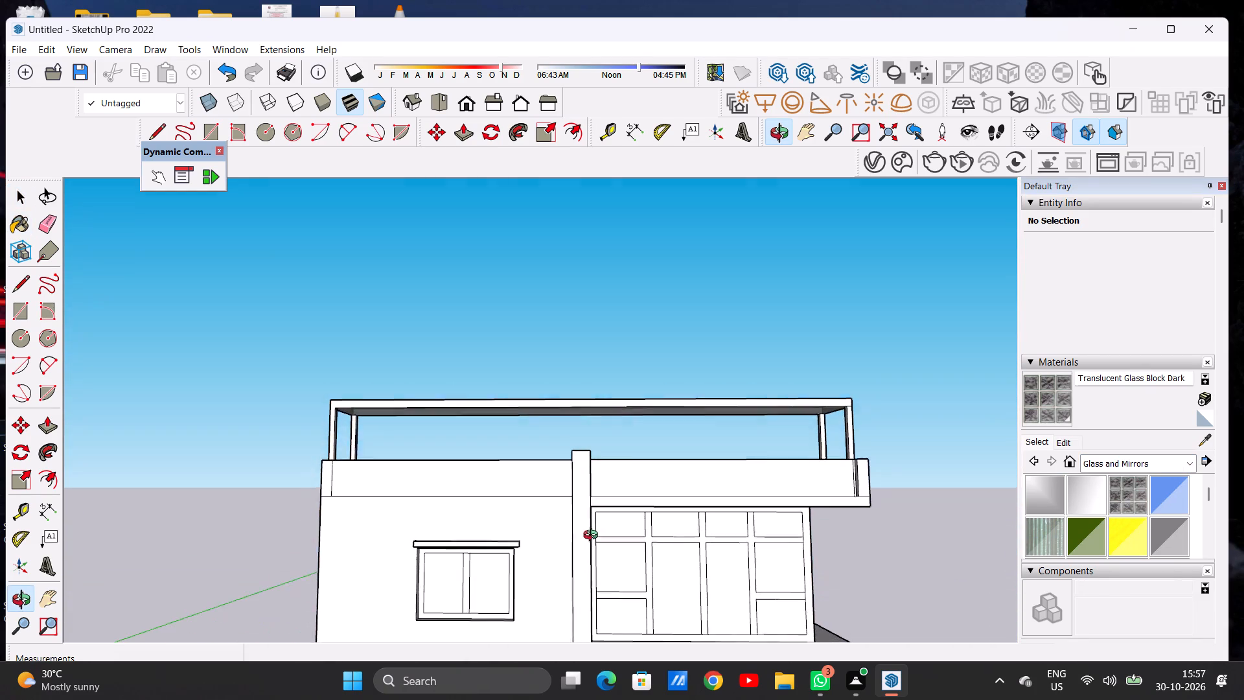
pyautogui.moveTo(593, 537); pyautogui.dragTo(593, 537, button='middle')
pyautogui.scroll(12, 627, 423)
pyautogui.moveTo(614, 419); pyautogui.dragTo(628, 343, button='middle')
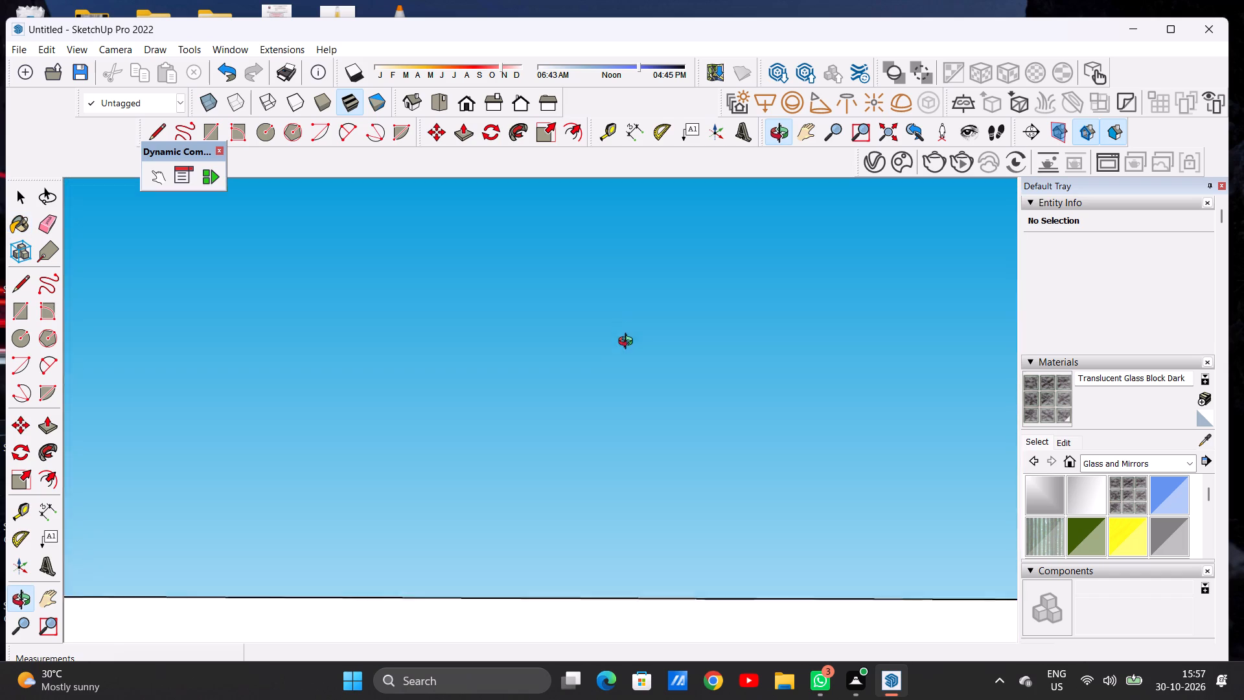
pyautogui.moveTo(628, 343); pyautogui.dragTo(627, 410, button='middle')
pyautogui.scroll(-14, 611, 399)
pyautogui.moveTo(599, 357); pyautogui.dragTo(593, 502, button='middle')
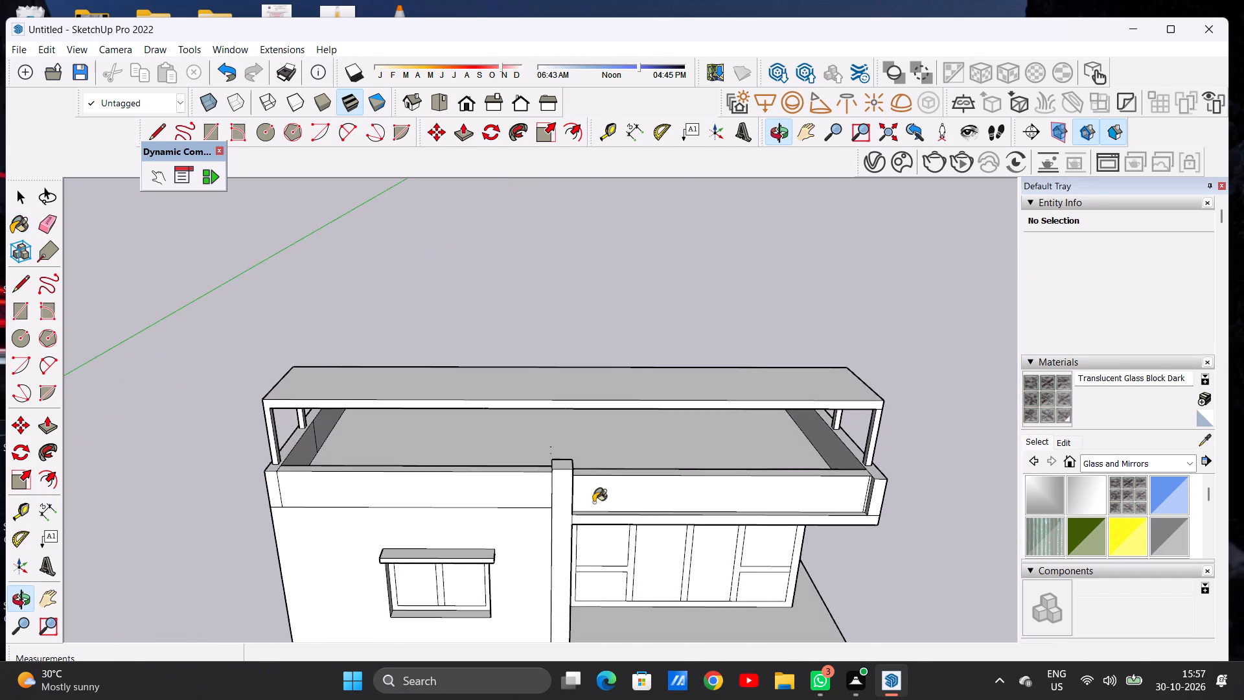
pyautogui.moveTo(593, 502); pyautogui.dragTo(593, 513, button='middle')
pyautogui.scroll(5, 610, 367)
pyautogui.click(610, 385)
pyautogui.scroll(-7, 596, 395)
pyautogui.moveTo(601, 432); pyautogui.dragTo(606, 305, button='middle')
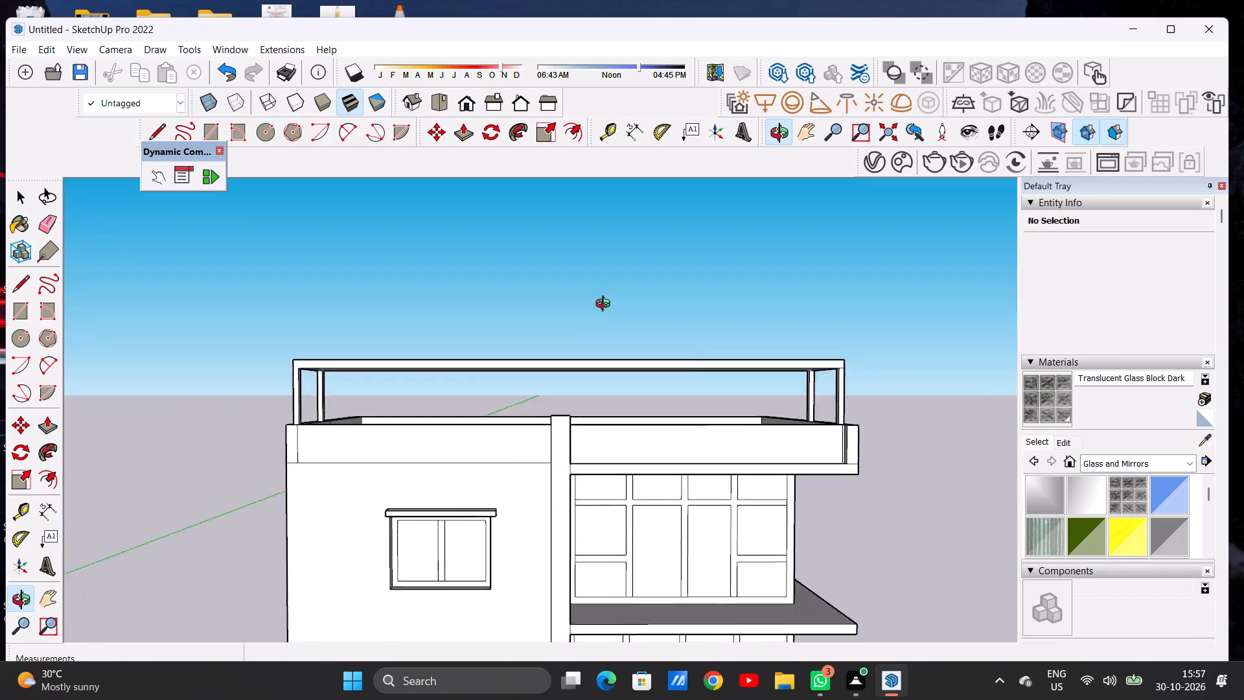
# Examine the scale of the glass block texture on the underside of the rooftop canopy.
pyautogui.moveTo(606, 305); pyautogui.dragTo(611, 259, button='middle')
pyautogui.moveTo(614, 363); pyautogui.dragTo(613, 315, button='middle')
pyautogui.scroll(1, 610, 342)
pyautogui.scroll(-1, 610, 342)
pyautogui.scroll(12, 610, 342)
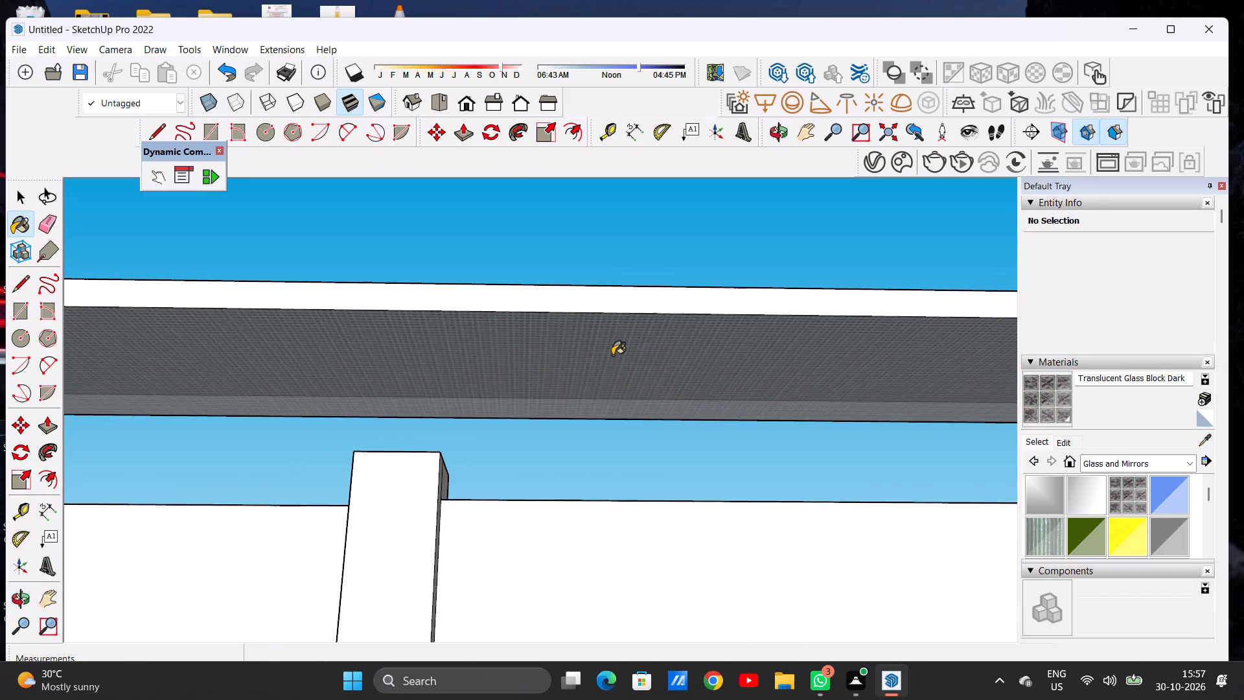
pyautogui.scroll(6, 612, 355)
pyautogui.moveTo(612, 390); pyautogui.dragTo(613, 446, button='middle')
pyautogui.scroll(-15, 597, 393)
pyautogui.moveTo(604, 409); pyautogui.dragTo(593, 356, button='middle')
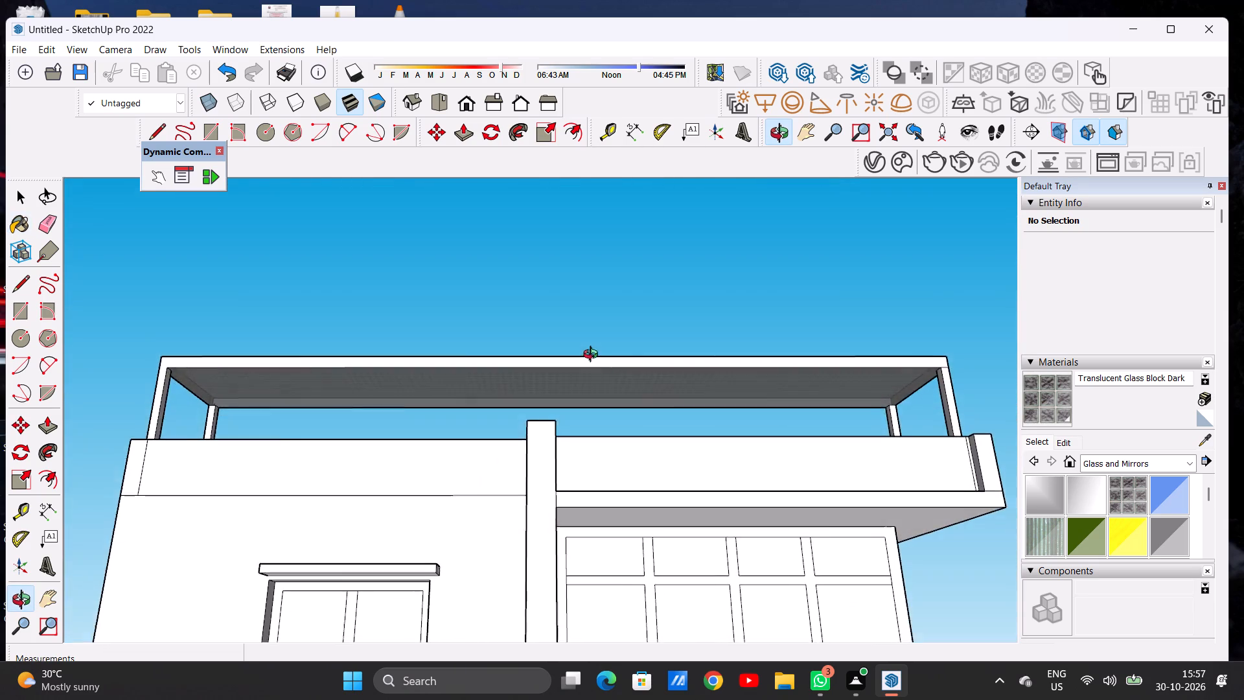
pyautogui.moveTo(593, 356); pyautogui.dragTo(590, 353, button='middle')
pyautogui.scroll(5, 616, 375)
pyautogui.scroll(-1, 617, 378)
pyautogui.scroll(8, 617, 378)
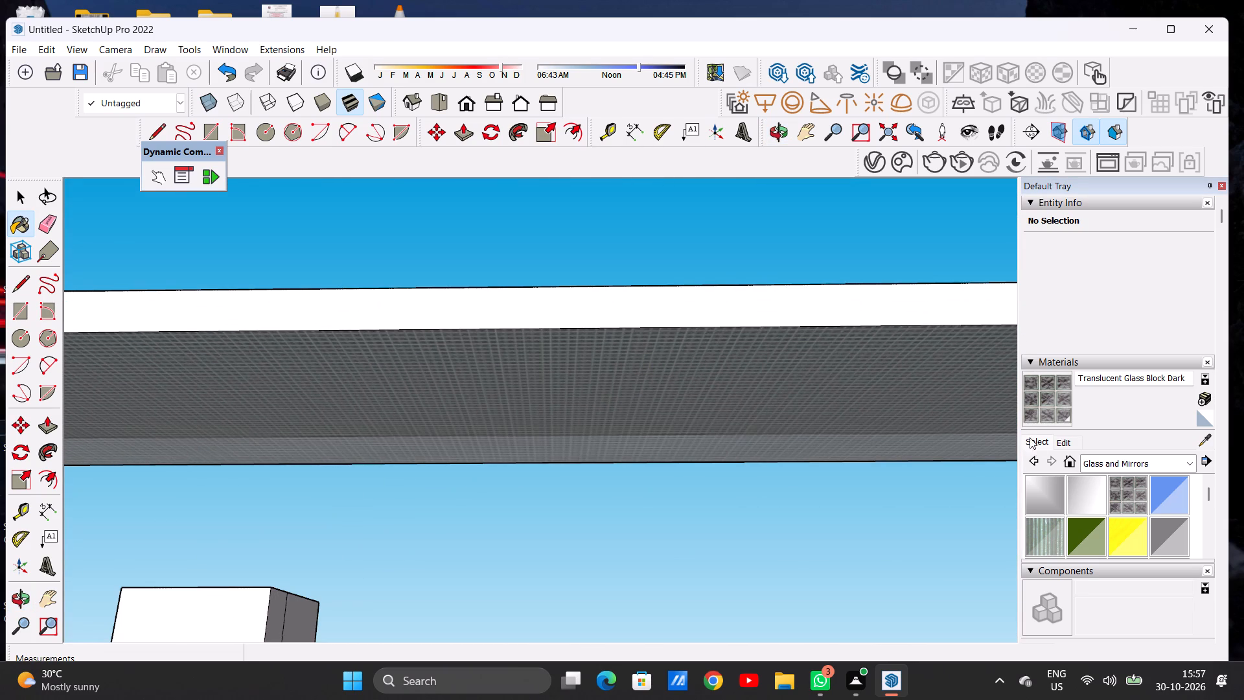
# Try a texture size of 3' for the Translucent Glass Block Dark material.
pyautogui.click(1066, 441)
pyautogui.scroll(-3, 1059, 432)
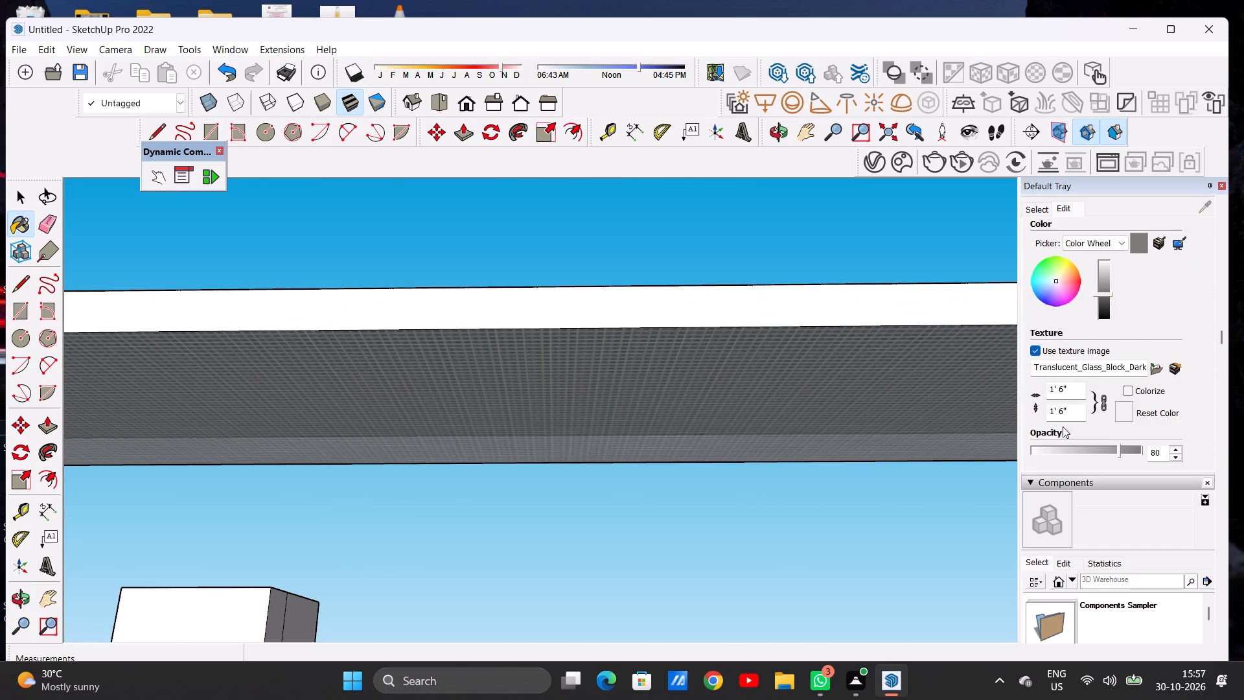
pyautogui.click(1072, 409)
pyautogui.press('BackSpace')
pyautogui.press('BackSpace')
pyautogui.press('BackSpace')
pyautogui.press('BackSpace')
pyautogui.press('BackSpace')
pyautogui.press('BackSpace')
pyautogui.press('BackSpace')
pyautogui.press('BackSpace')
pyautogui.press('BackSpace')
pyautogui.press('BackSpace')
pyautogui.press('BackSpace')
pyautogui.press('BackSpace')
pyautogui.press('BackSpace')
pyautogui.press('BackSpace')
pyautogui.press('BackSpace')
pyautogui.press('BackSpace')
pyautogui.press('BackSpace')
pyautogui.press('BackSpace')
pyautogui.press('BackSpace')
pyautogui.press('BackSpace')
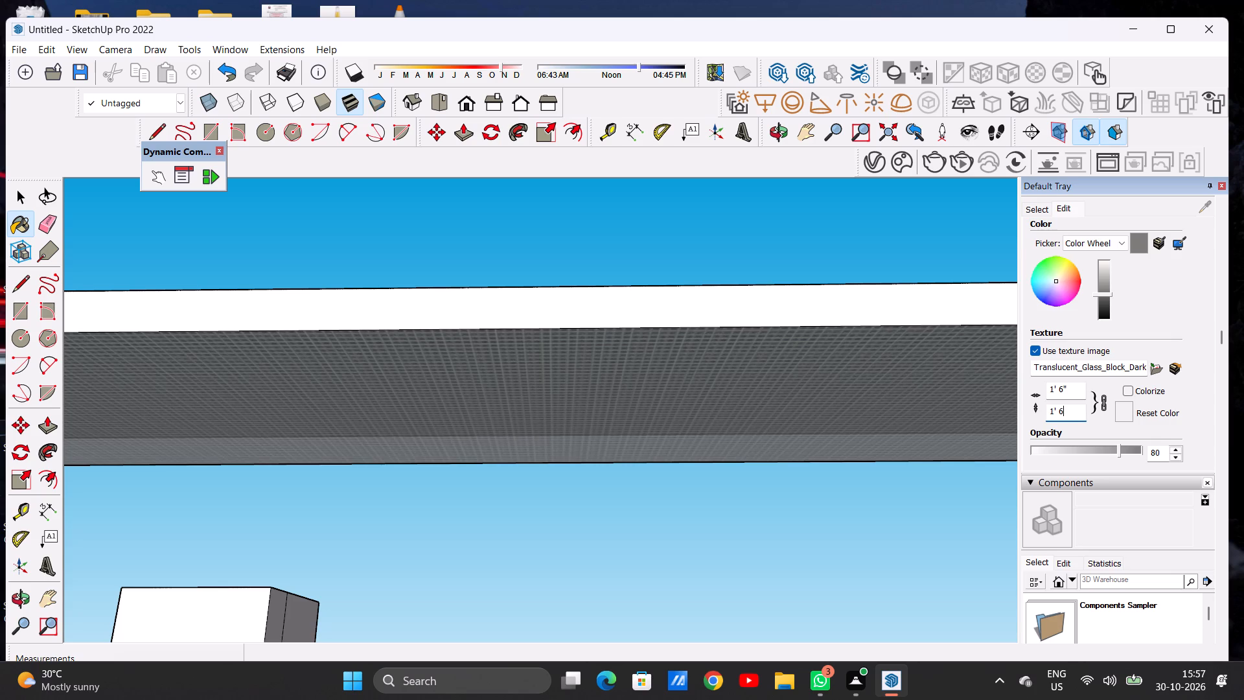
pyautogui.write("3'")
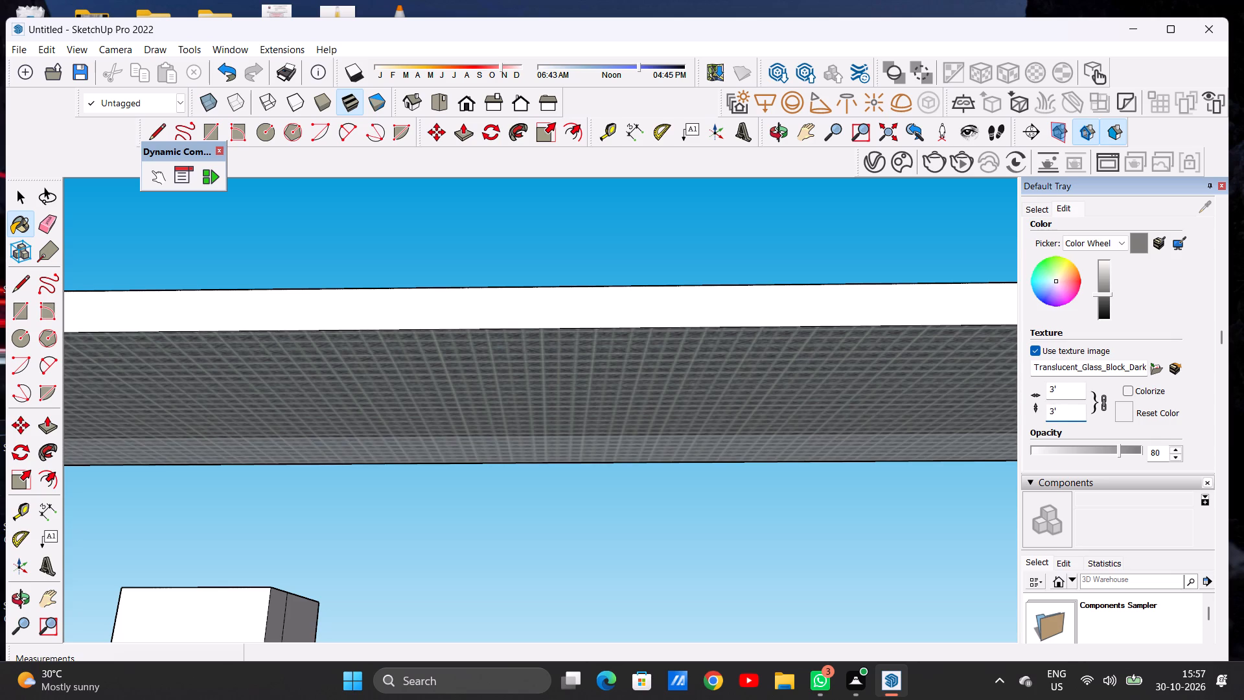
# Set the texture size of the Translucent Glass Block Dark material to 5'.
pyautogui.press('BackSpace')
pyautogui.press('BackSpace')
pyautogui.press('BackSpace')
pyautogui.press('BackSpace')
pyautogui.press('BackSpace')
pyautogui.press('BackSpace')
pyautogui.press('BackSpace')
pyautogui.press('BackSpace')
pyautogui.press('BackSpace')
pyautogui.press('BackSpace')
pyautogui.press('BackSpace')
pyautogui.press('BackSpace')
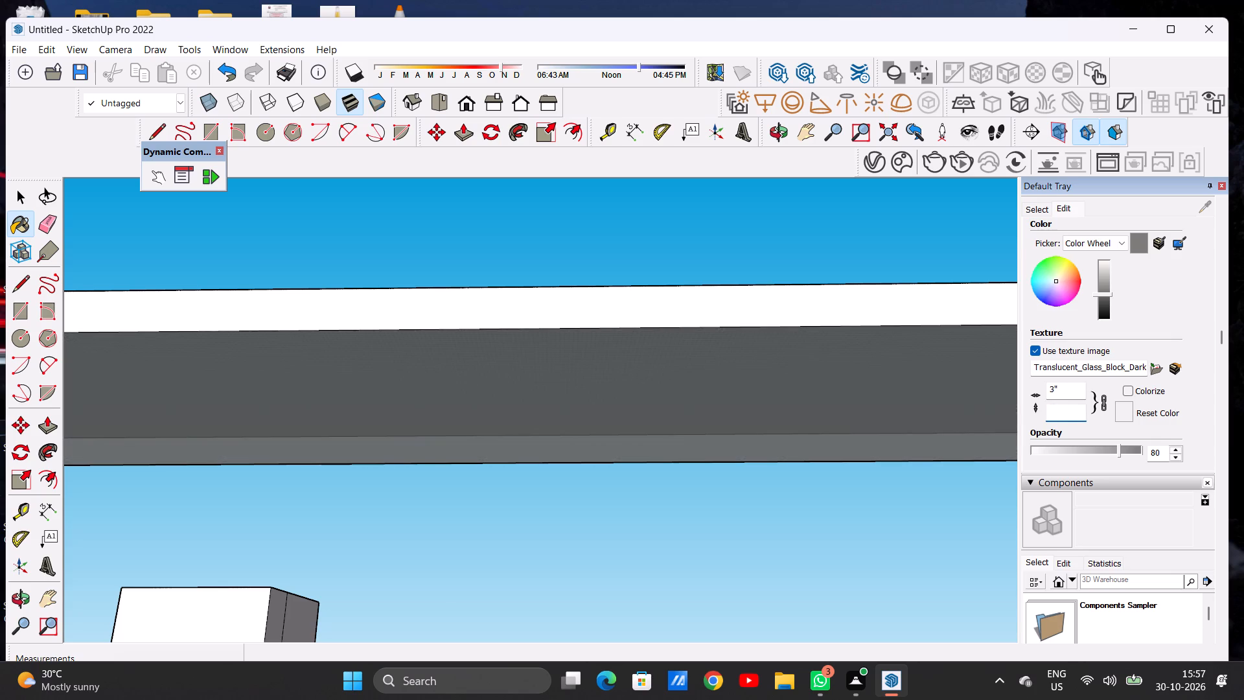
pyautogui.write("5'")
pyautogui.press('Return')
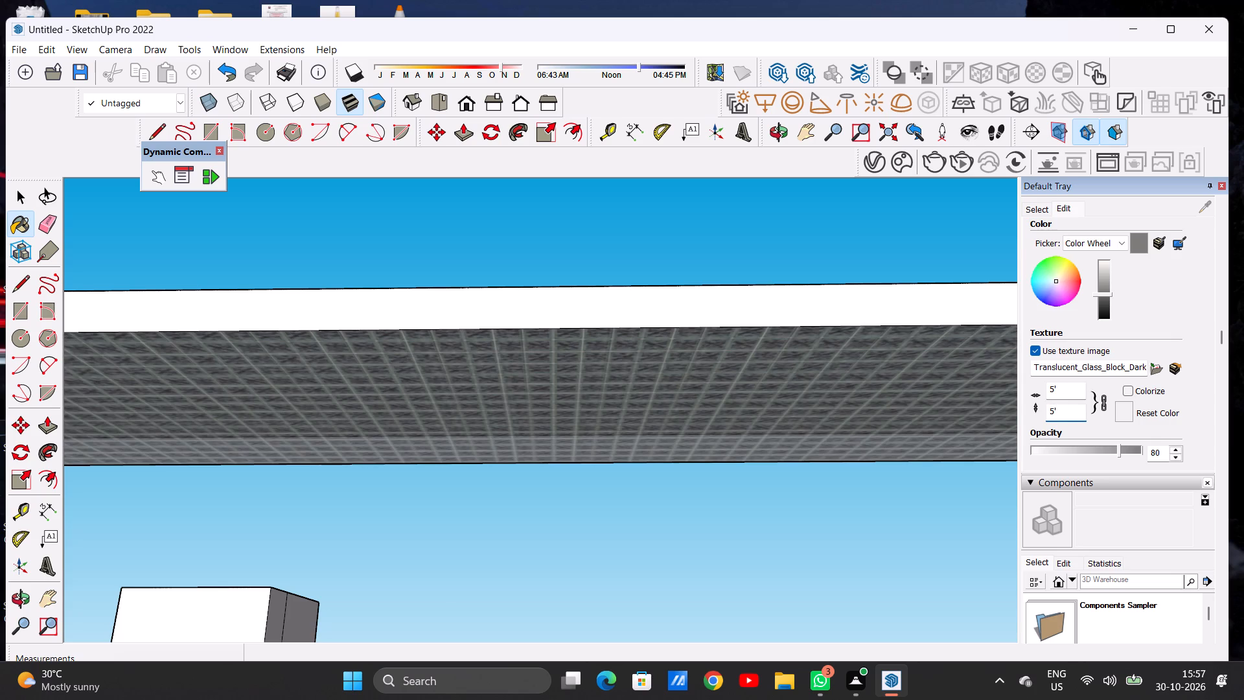
pyautogui.press('space')
# Inspect the rooftop canopy, facade, porch and walled yard from several angles, near and far.
pyautogui.scroll(-16, 663, 402)
pyautogui.moveTo(706, 366); pyautogui.dragTo(725, 553, button='middle')
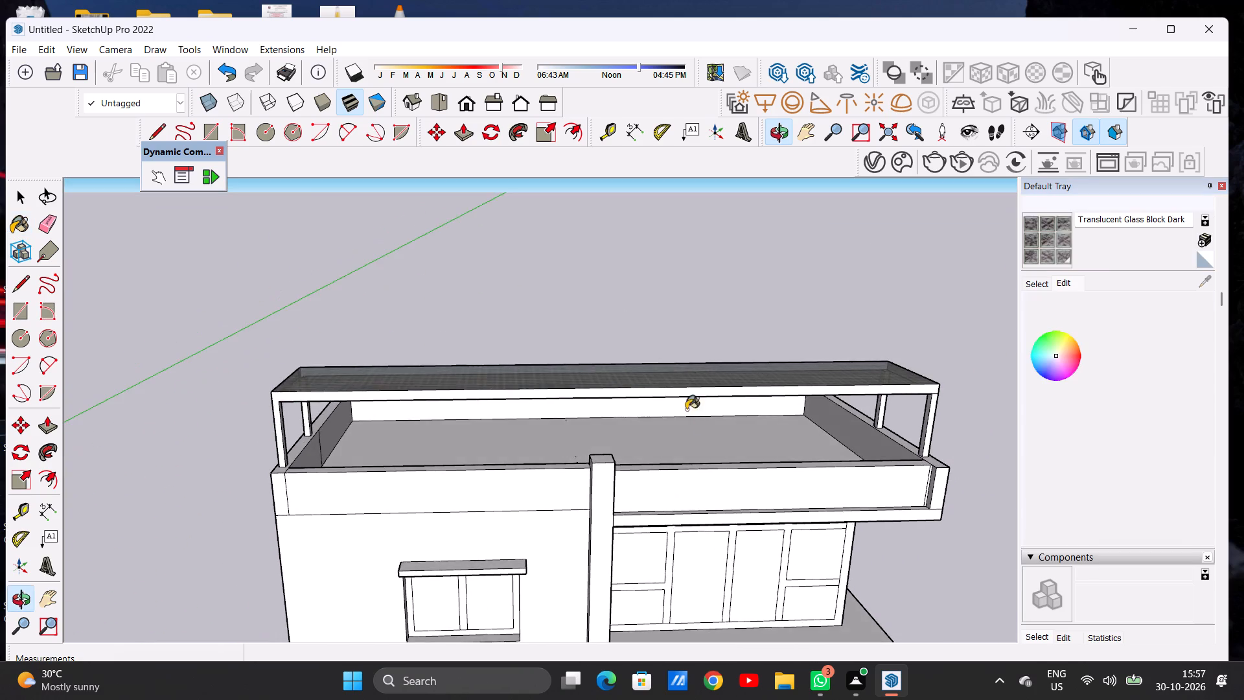
pyautogui.moveTo(679, 383); pyautogui.dragTo(664, 281, button='middle')
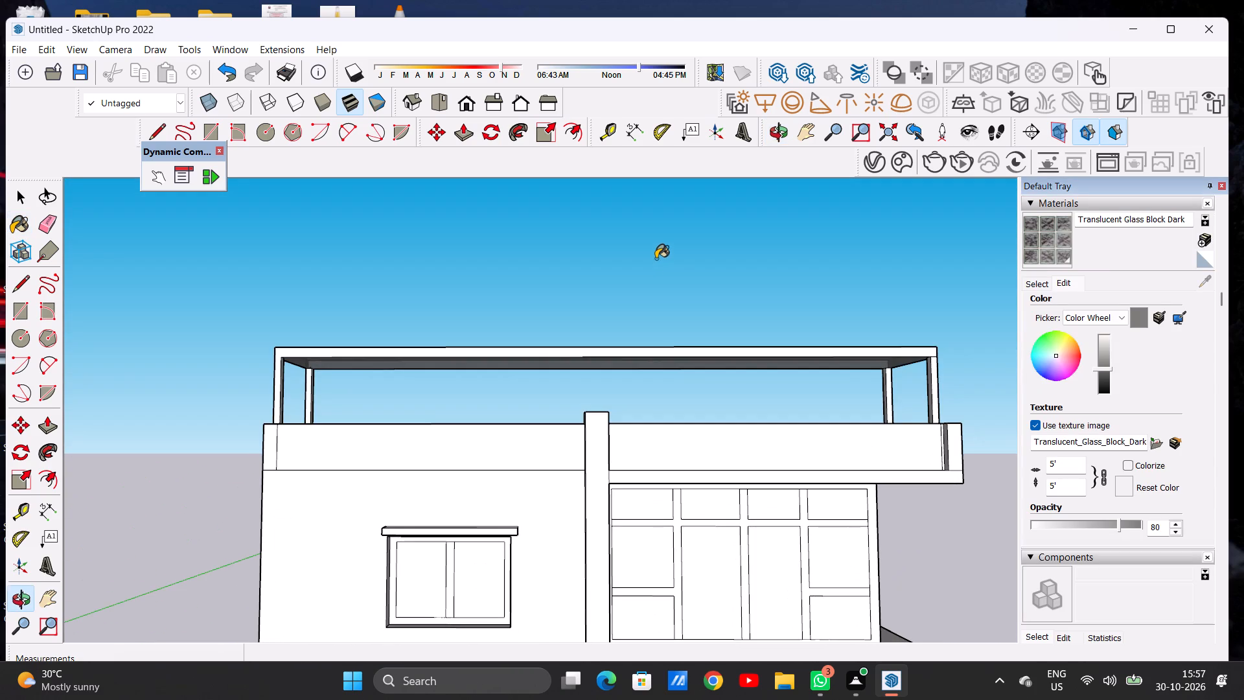
pyautogui.press('space')
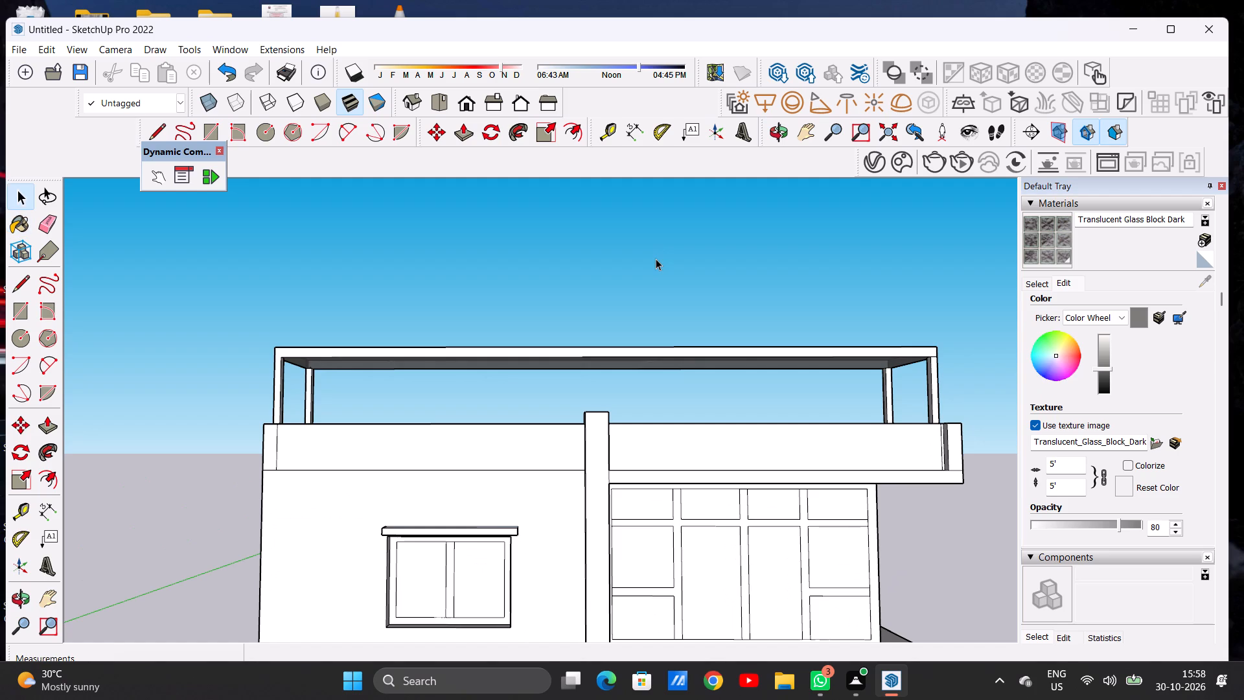
pyautogui.scroll(-13, 490, 380)
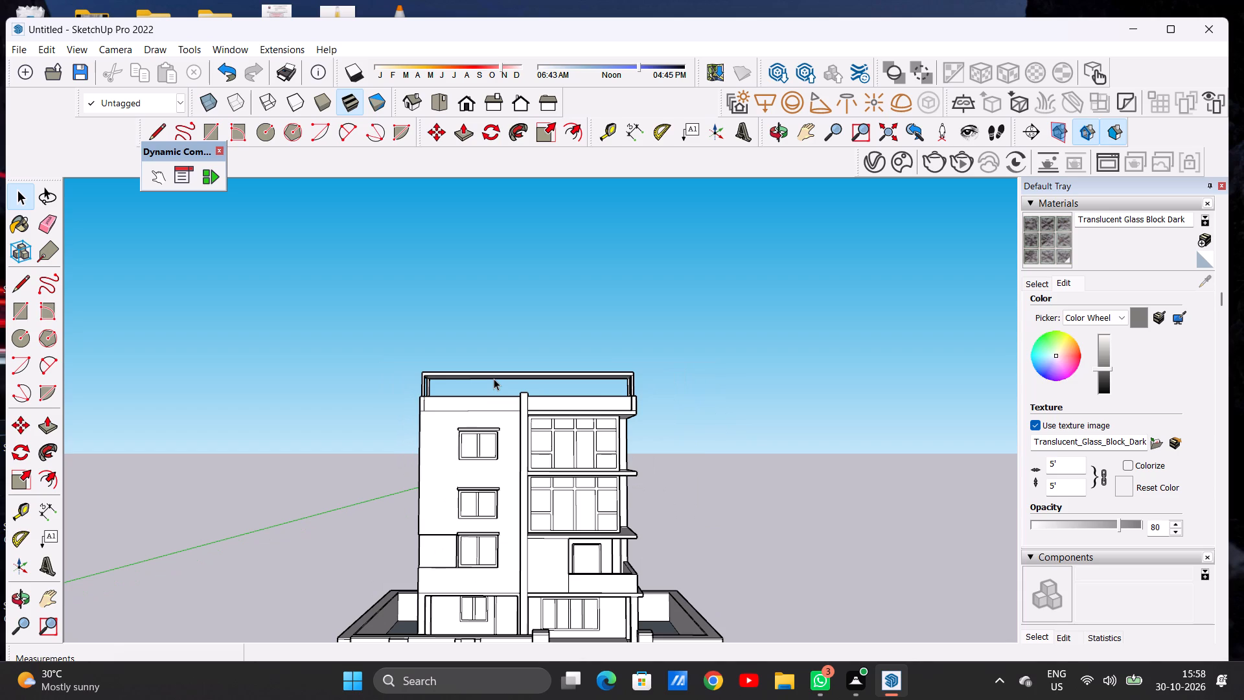
pyautogui.scroll(-7, 518, 447)
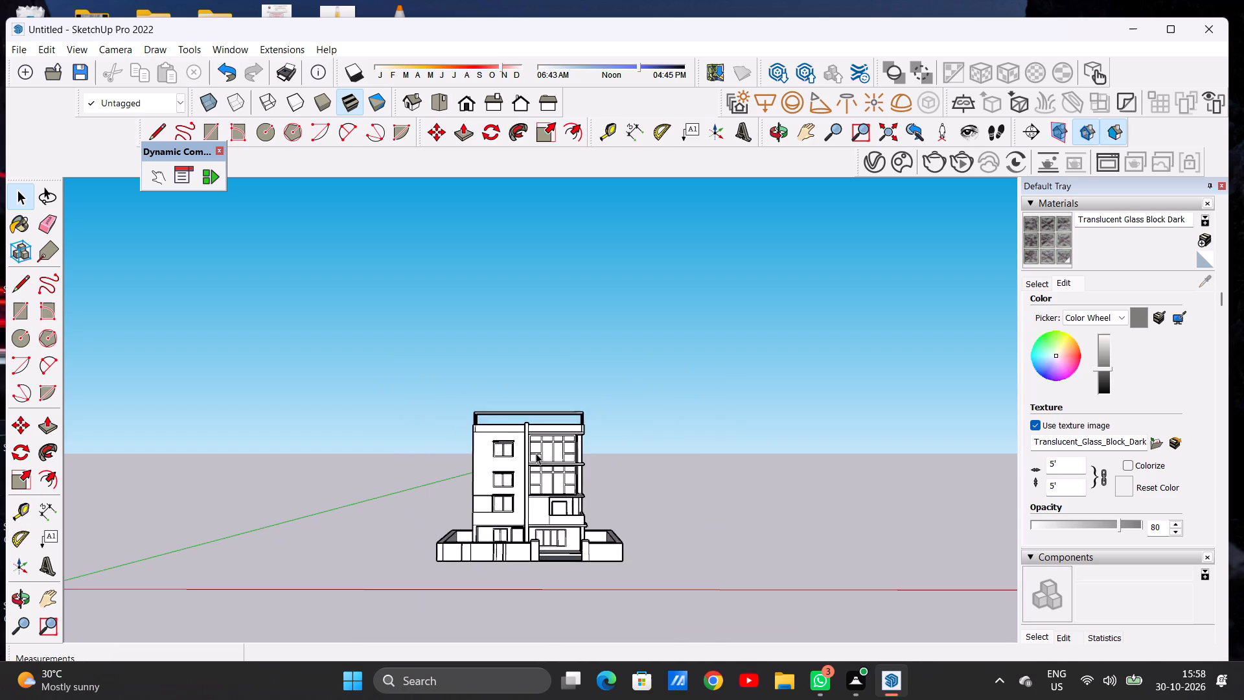
pyautogui.scroll(-3, 536, 493)
pyautogui.scroll(5, 525, 546)
pyautogui.scroll(-1, 513, 563)
pyautogui.scroll(1, 509, 570)
pyautogui.scroll(-1, 507, 572)
pyautogui.scroll(14, 511, 554)
pyautogui.moveTo(653, 468); pyautogui.dragTo(593, 476, button='middle')
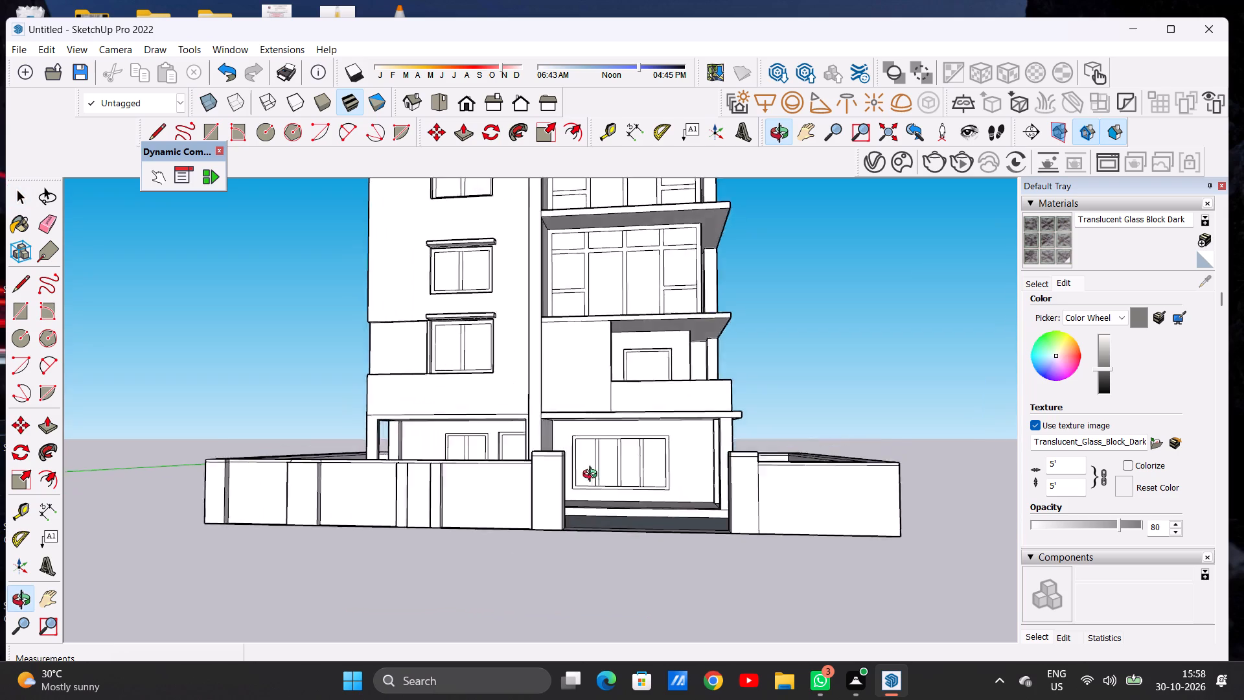
pyautogui.moveTo(593, 476); pyautogui.dragTo(533, 577, button='middle')
pyautogui.scroll(-8, 568, 454)
pyautogui.moveTo(600, 543); pyautogui.dragTo(780, 551, button='middle')
pyautogui.scroll(6, 533, 418)
pyautogui.scroll(-1, 529, 447)
pyautogui.scroll(3, 529, 447)
pyautogui.scroll(-1, 462, 487)
pyautogui.scroll(3, 456, 491)
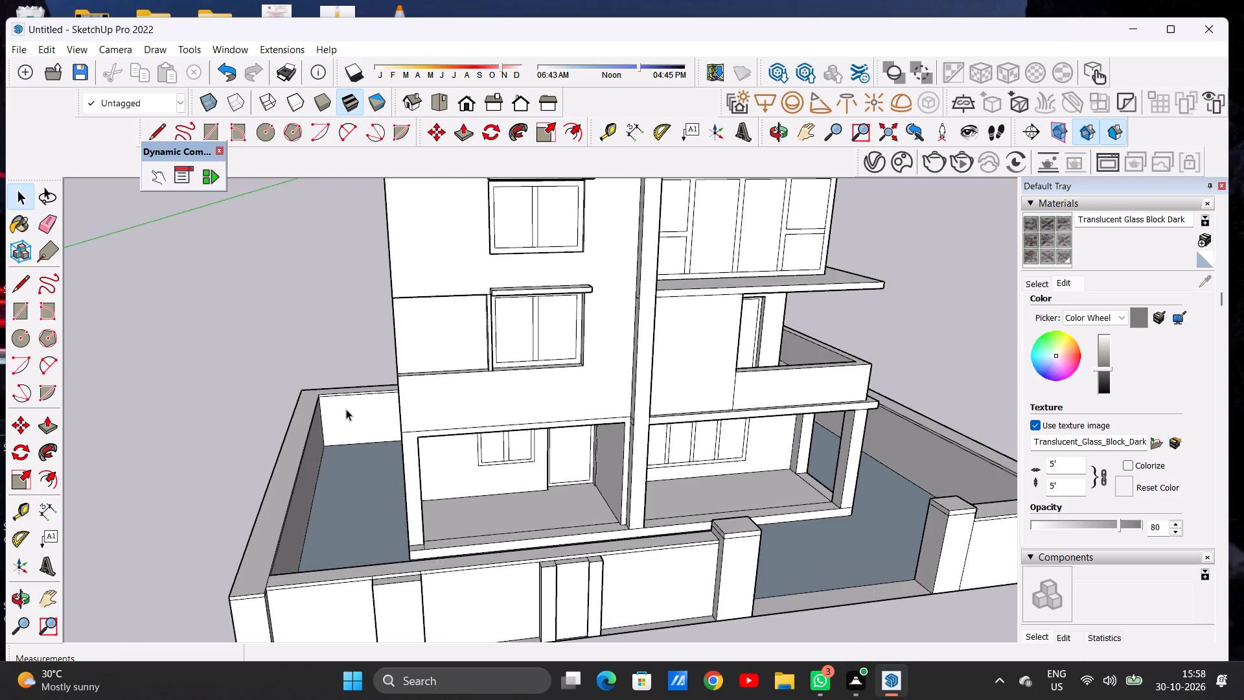
pyautogui.moveTo(335, 452); pyautogui.dragTo(283, 578, button='middle')
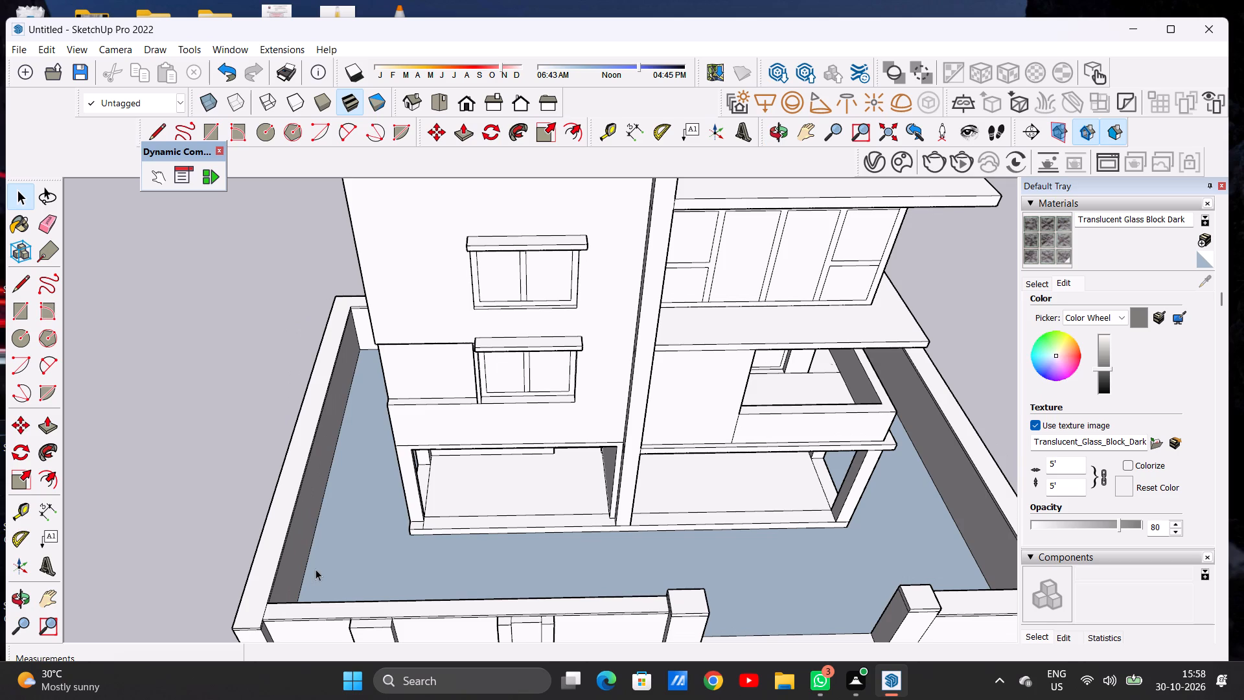
pyautogui.scroll(-5, 406, 566)
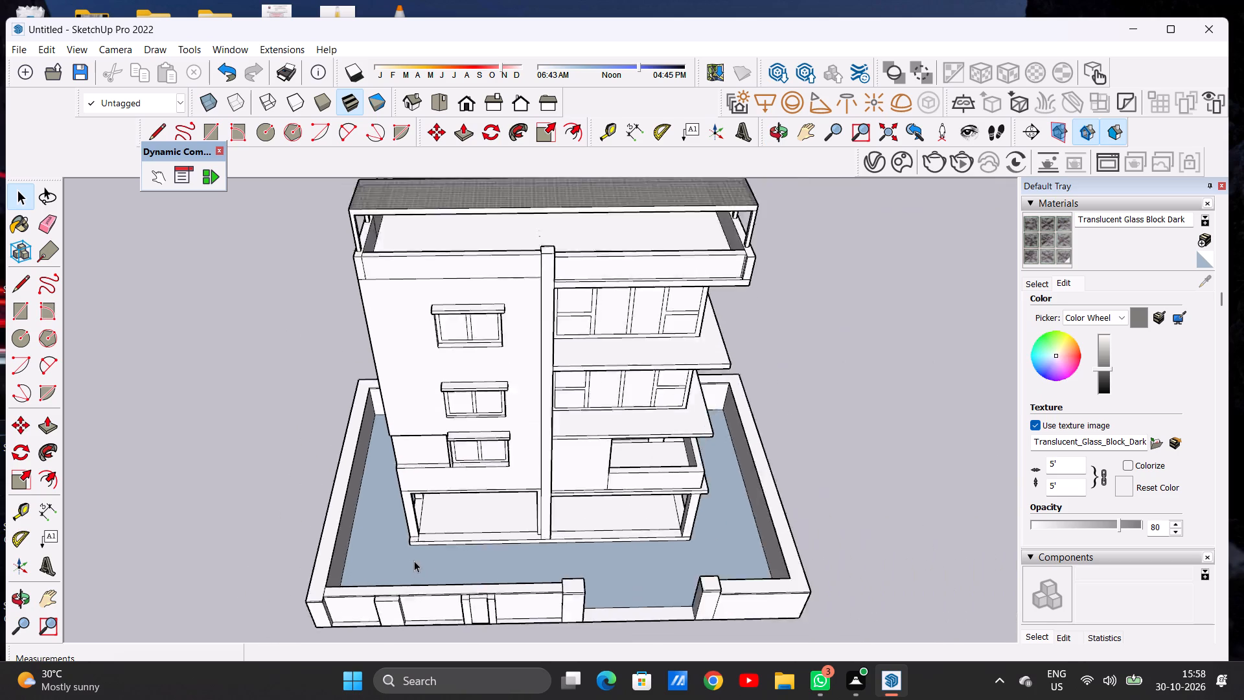
pyautogui.scroll(-3, 414, 561)
pyautogui.scroll(-1, 614, 533)
pyautogui.moveTo(653, 544); pyautogui.dragTo(651, 561, button='middle')
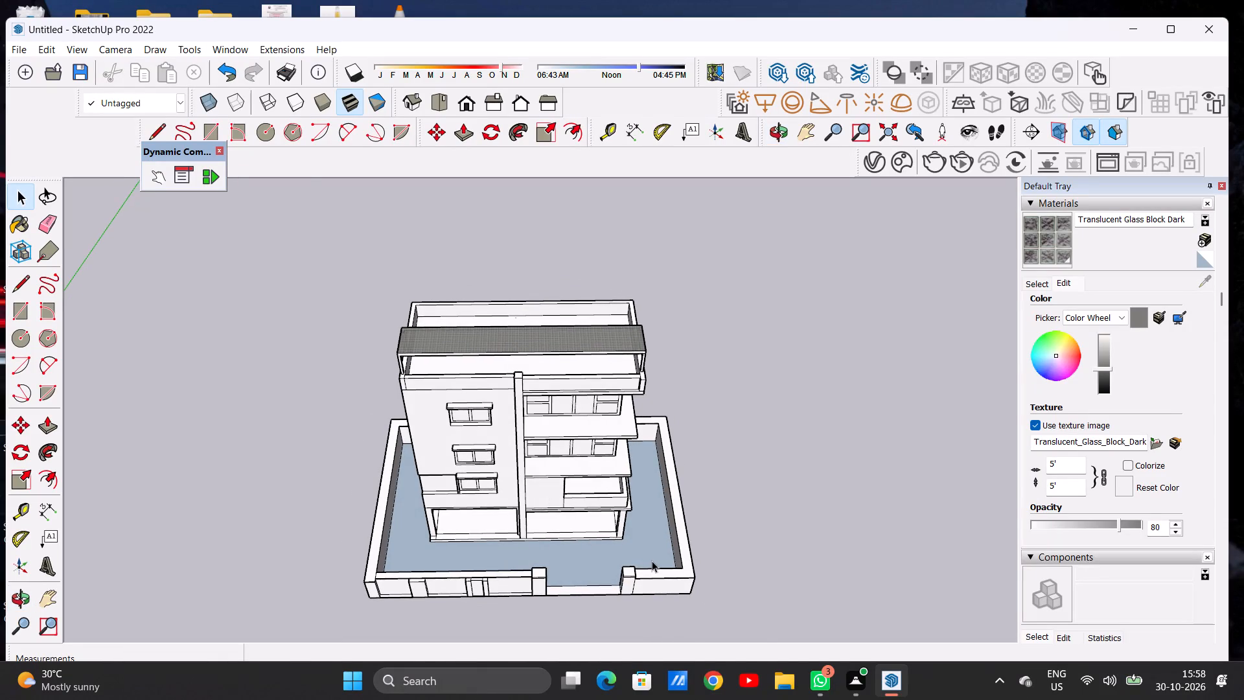
pyautogui.scroll(-7, 689, 533)
# Paint the front faces of the rooftop canopy's front right post and front edge with Color M07 from the Colors collection.
pyautogui.moveTo(673, 536); pyautogui.dragTo(662, 342, button='middle')
pyautogui.scroll(11, 676, 404)
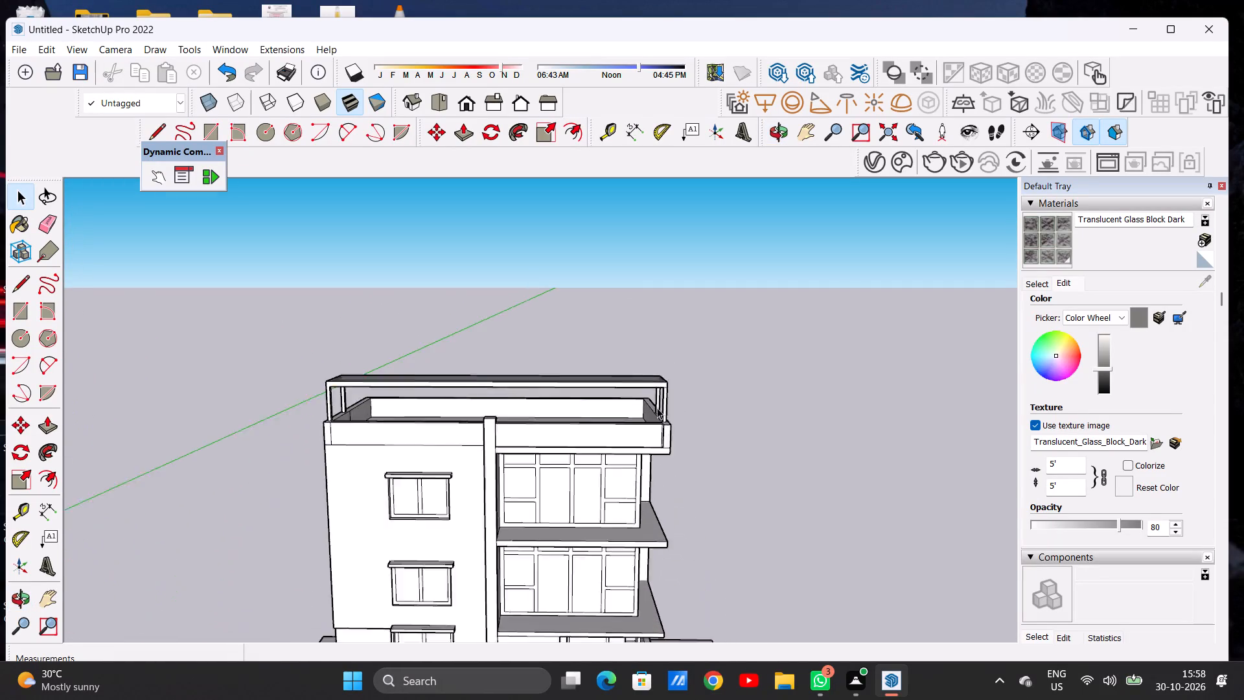
pyautogui.scroll(9, 657, 408)
pyautogui.moveTo(669, 410); pyautogui.dragTo(665, 391, button='middle')
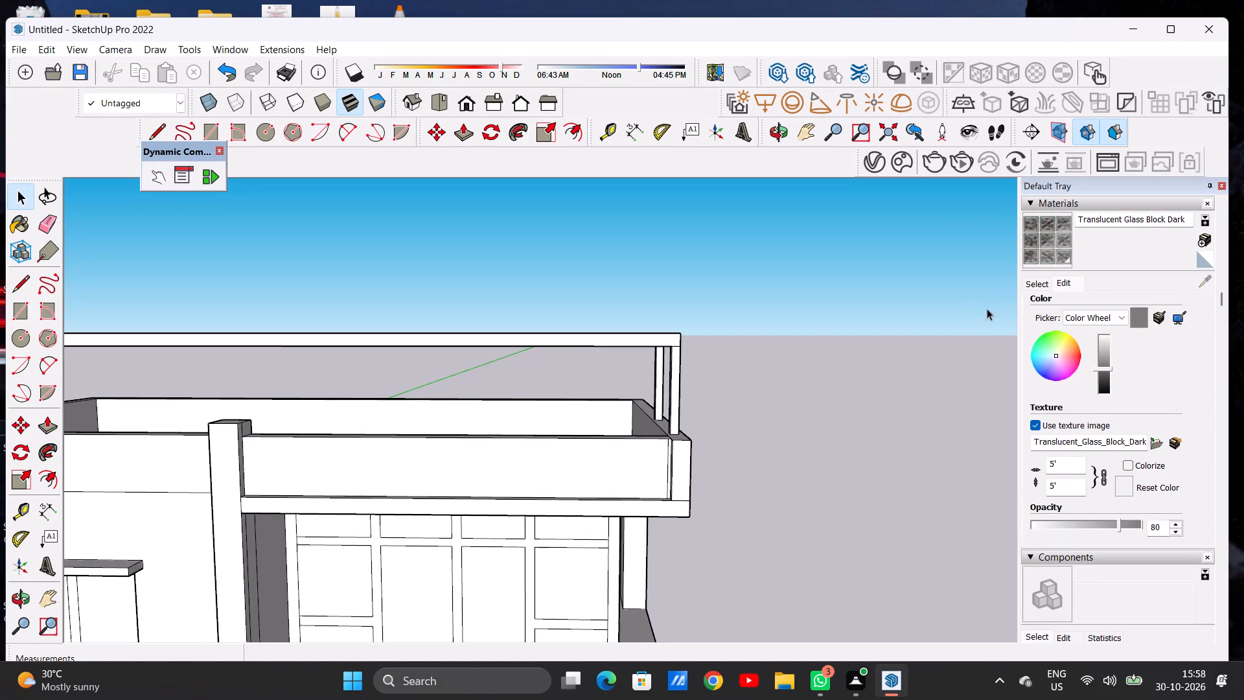
pyautogui.click(1037, 284)
pyautogui.click(1091, 302)
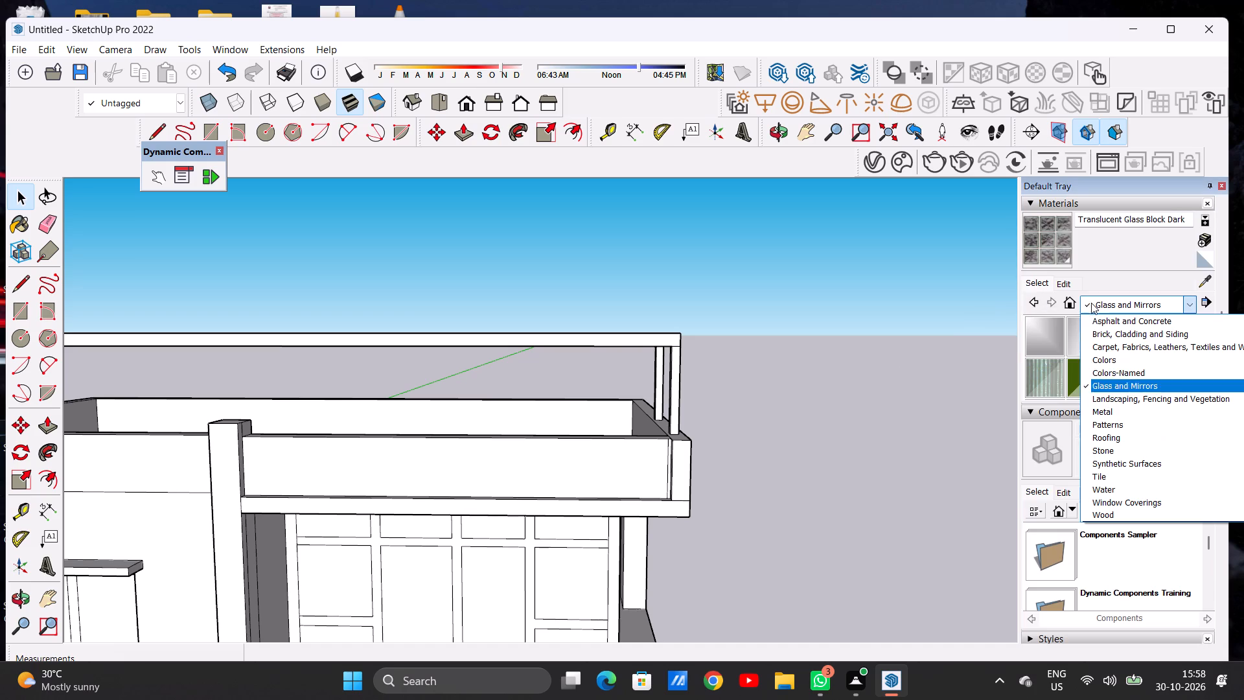
pyautogui.click(1111, 364)
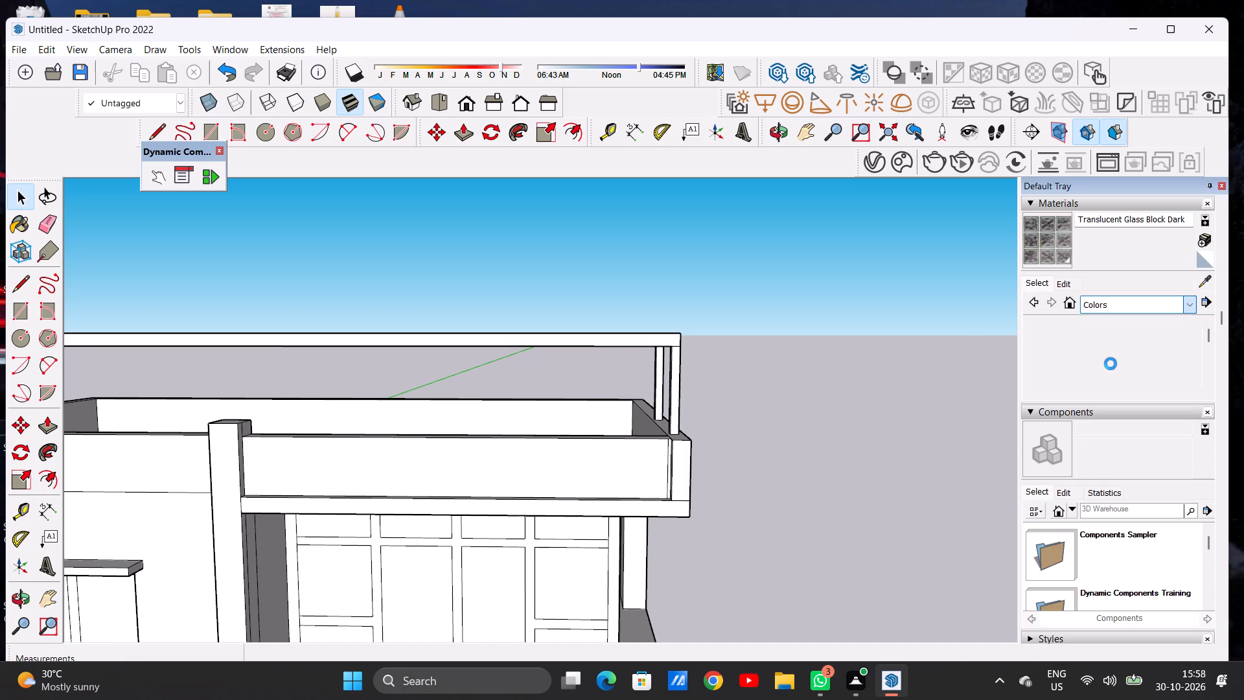
pyautogui.scroll(-7, 1111, 364)
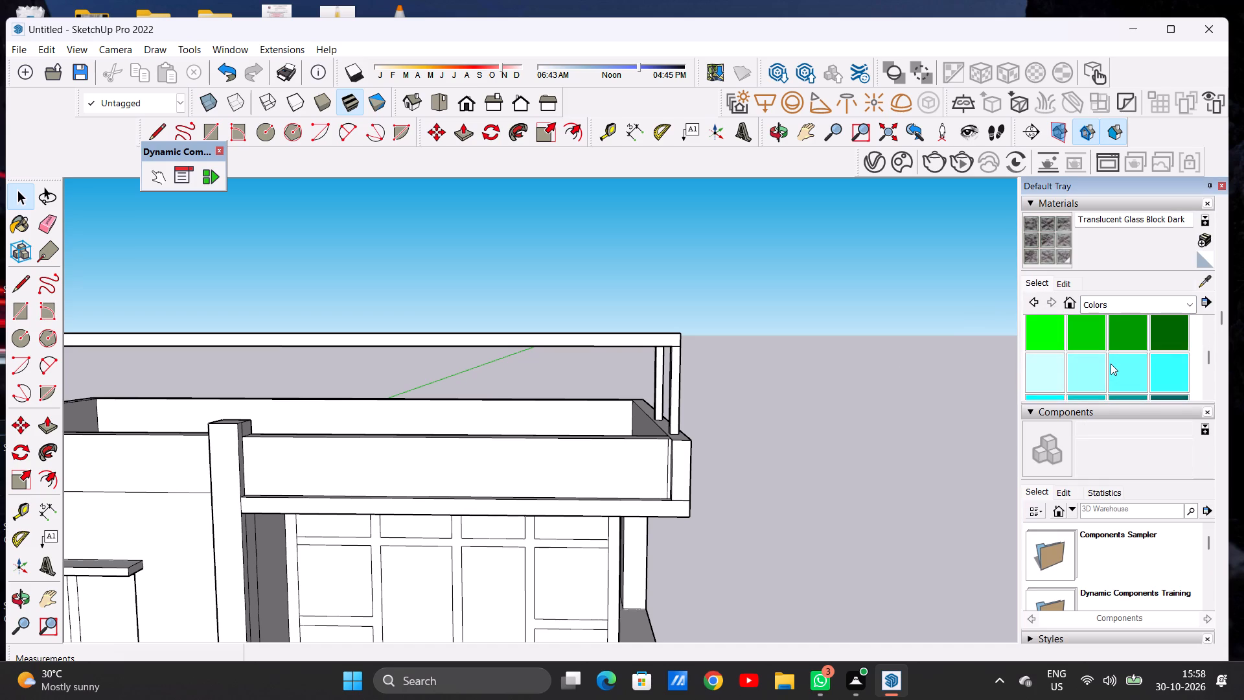
pyautogui.scroll(-5, 1111, 364)
pyautogui.scroll(1, 1111, 364)
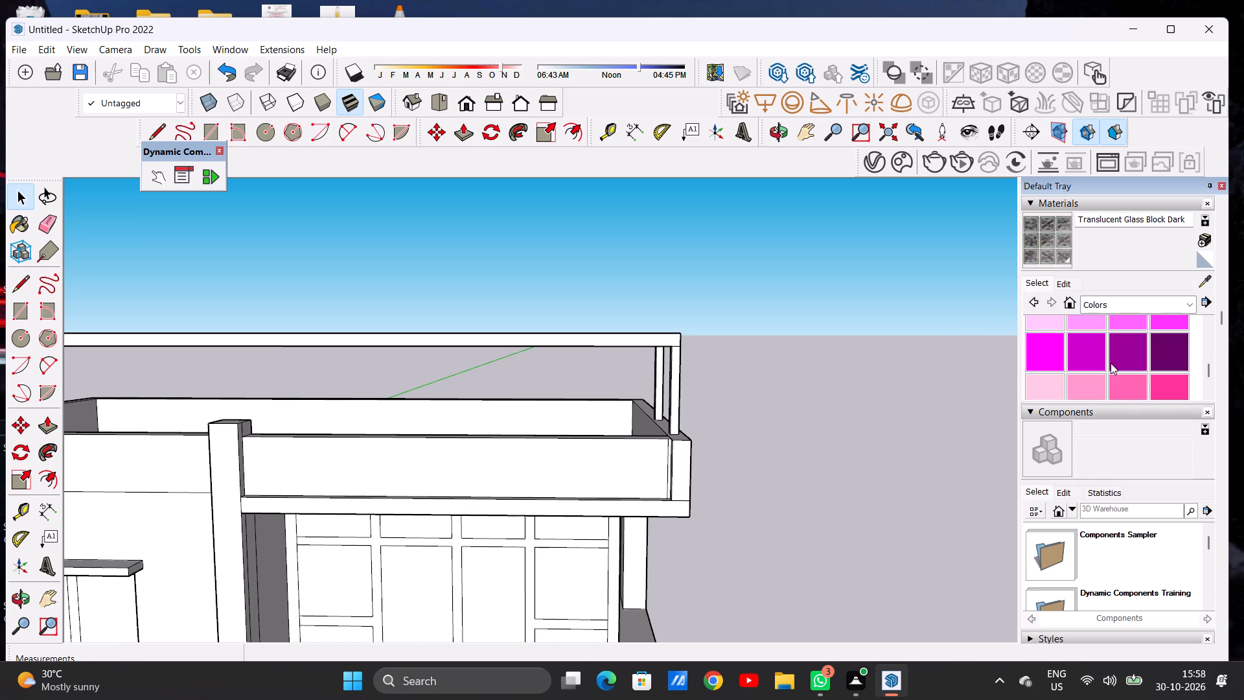
pyautogui.scroll(-2, 1111, 363)
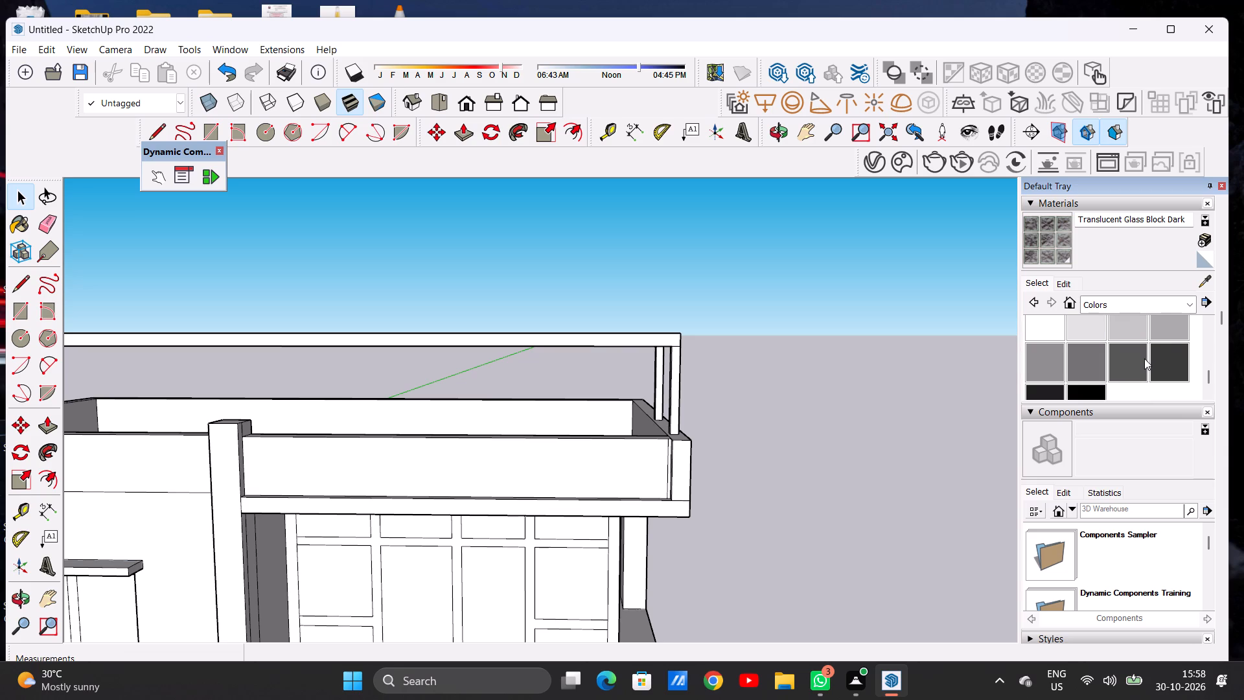
pyautogui.click(1166, 361)
pyautogui.scroll(2, 682, 382)
pyautogui.scroll(-1, 673, 384)
pyautogui.scroll(1, 671, 387)
pyautogui.scroll(-1, 669, 388)
pyautogui.scroll(4, 666, 390)
pyautogui.scroll(-1, 685, 379)
pyautogui.scroll(1, 685, 379)
pyautogui.scroll(-1, 685, 379)
pyautogui.scroll(4, 685, 379)
pyautogui.click(678, 375)
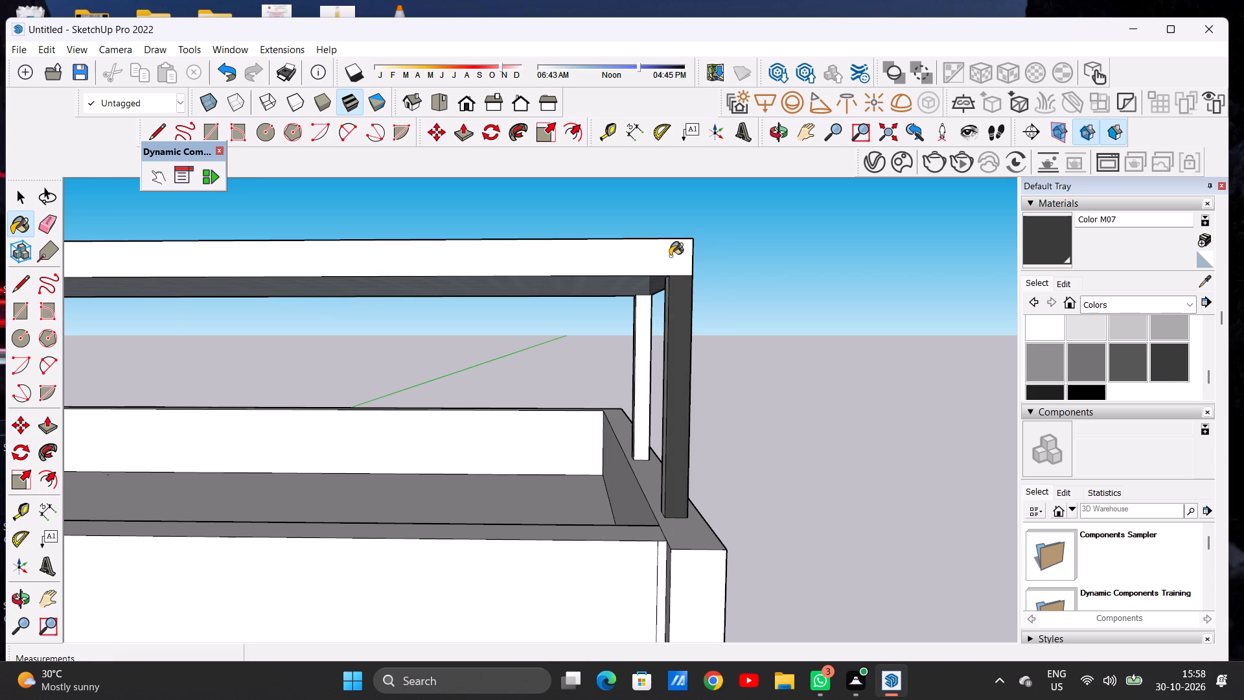
pyautogui.click(670, 256)
# Paint the outer side face of the front right canopy post and the canopy's right end edge with Color M07.
pyautogui.scroll(-15, 675, 331)
pyautogui.moveTo(679, 358); pyautogui.dragTo(510, 383, button='middle')
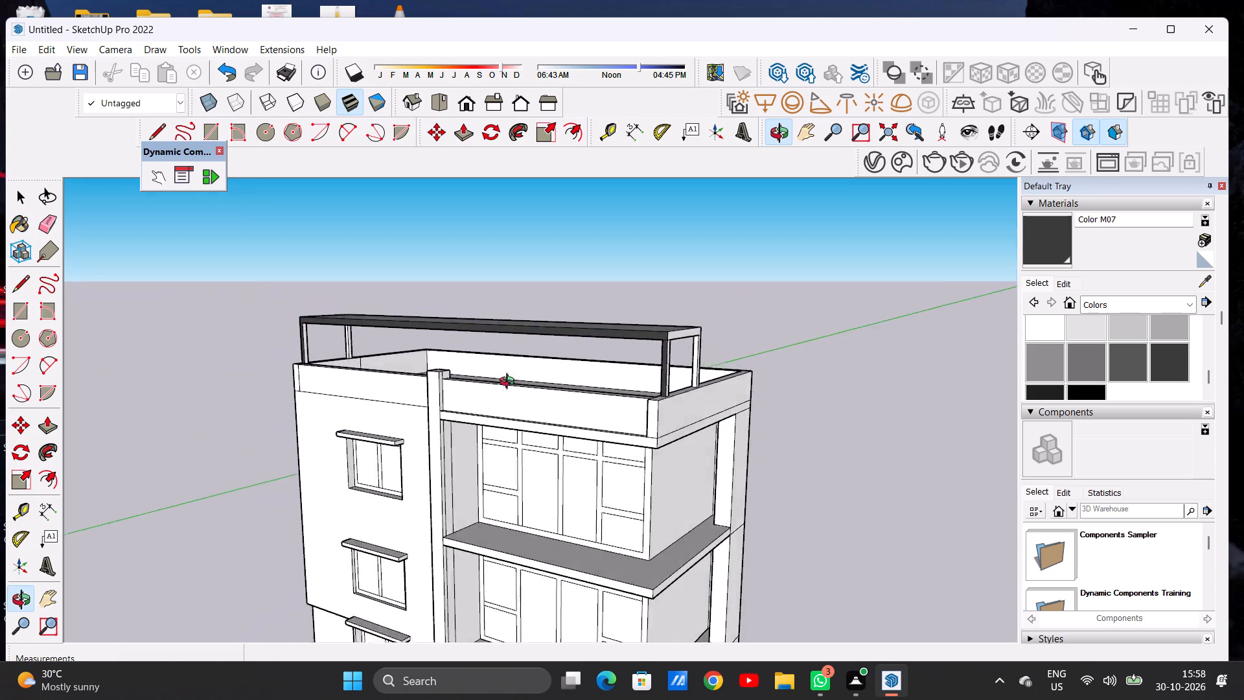
pyautogui.moveTo(510, 383); pyautogui.dragTo(443, 423, button='middle')
pyautogui.scroll(17, 617, 395)
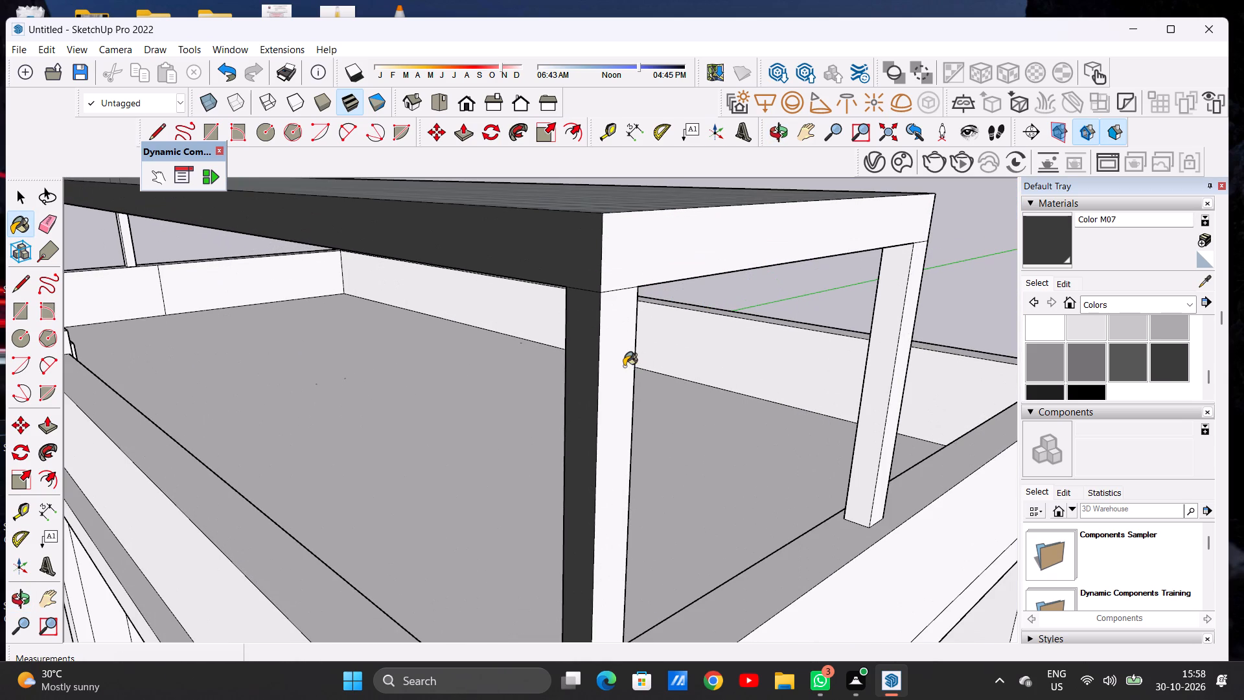
pyautogui.click(624, 366)
pyautogui.click(623, 263)
# Paint the outer and front faces of the rear right canopy post with Color M07.
pyautogui.scroll(-7, 618, 305)
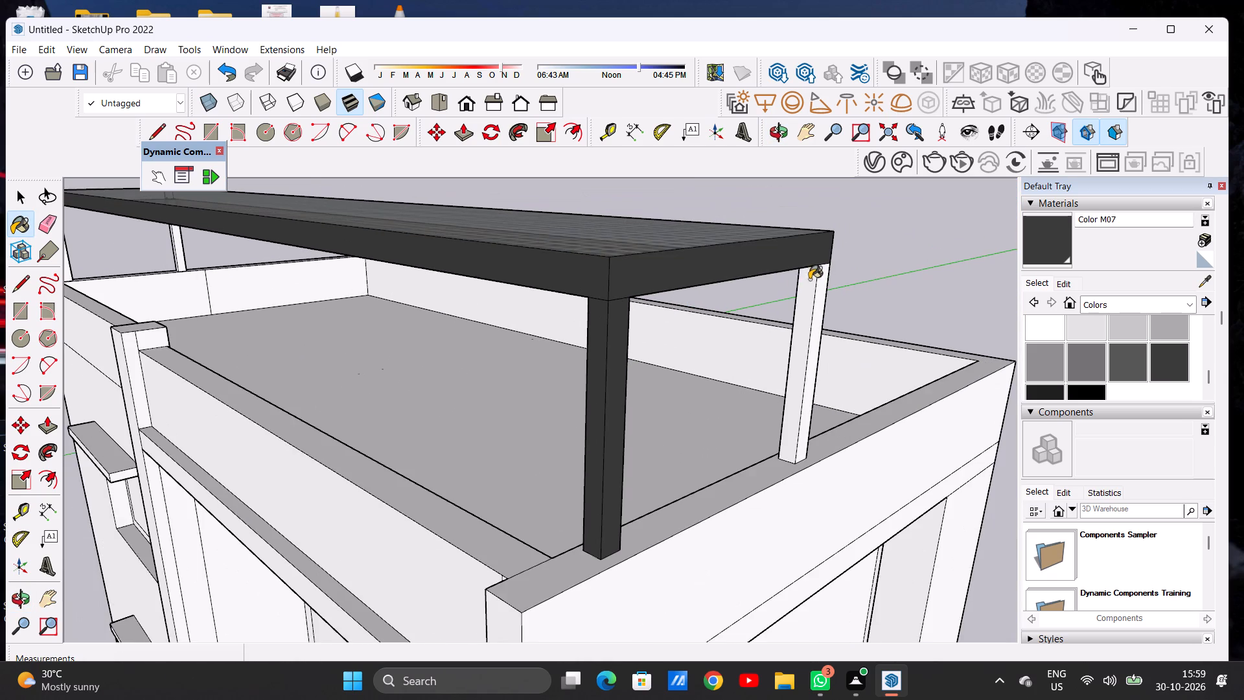
pyautogui.scroll(8, 814, 277)
pyautogui.scroll(-1, 808, 281)
pyautogui.scroll(3, 808, 281)
pyautogui.click(802, 282)
pyautogui.click(772, 292)
# Paint the inward-facing sides of the rear and front right canopy posts with Color M07.
pyautogui.scroll(-10, 782, 316)
pyautogui.scroll(1, 757, 353)
pyautogui.scroll(-5, 753, 355)
pyautogui.moveTo(619, 392); pyautogui.dragTo(984, 332, button='middle')
pyautogui.scroll(7, 772, 335)
pyautogui.click(855, 311)
pyautogui.scroll(-6, 763, 307)
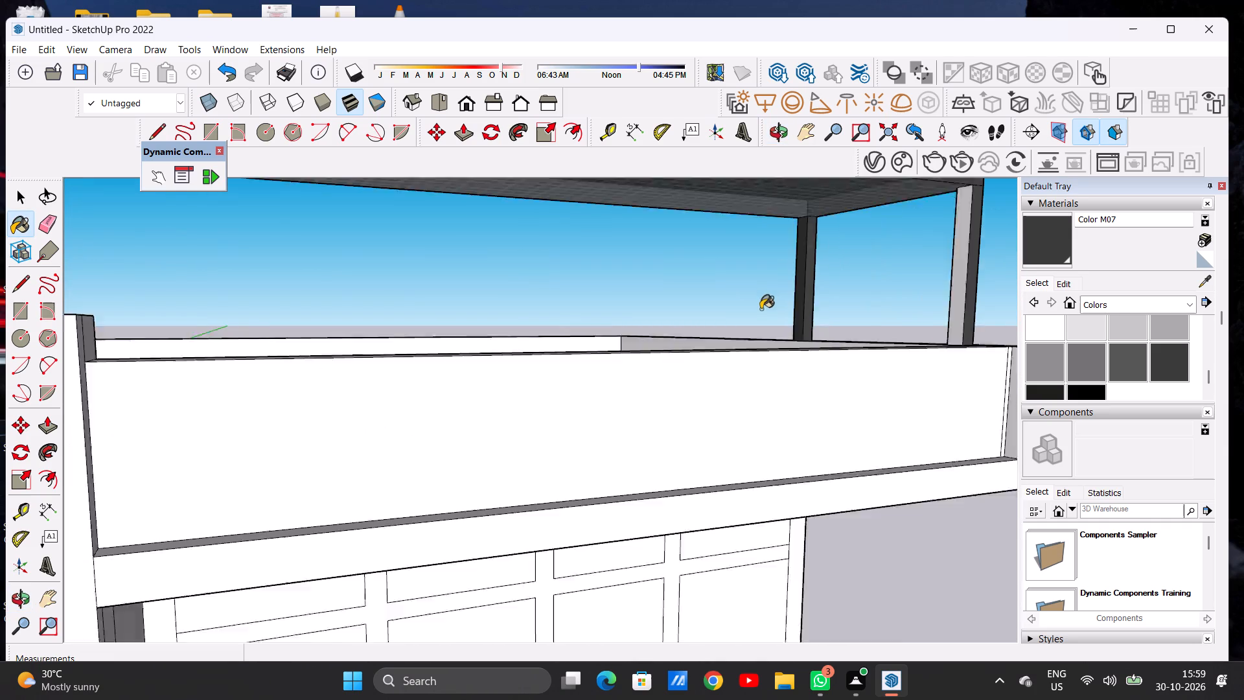
pyautogui.scroll(-2, 761, 309)
pyautogui.scroll(12, 885, 309)
pyautogui.click(862, 316)
# Examine the rooftop canopy's painted edges, posts and glass block underside from the front and below.
pyautogui.scroll(-5, 866, 317)
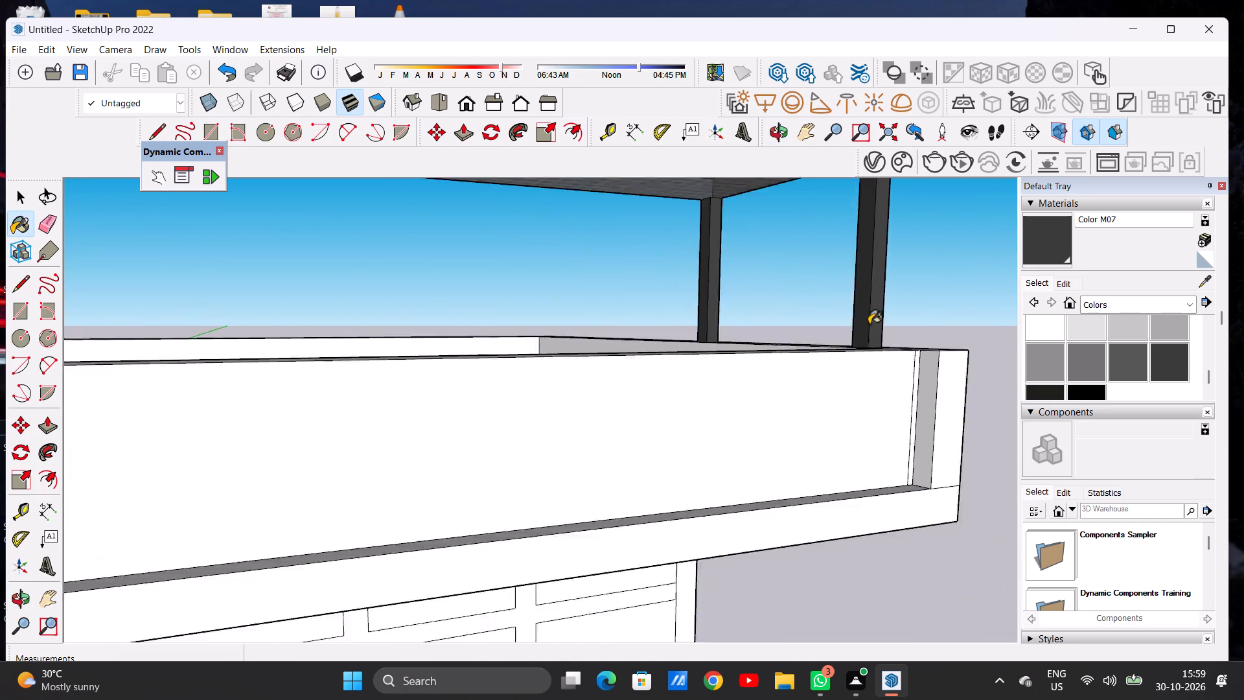
pyautogui.scroll(-6, 869, 324)
pyautogui.scroll(-12, 811, 371)
pyautogui.moveTo(800, 369); pyautogui.dragTo(655, 275, button='middle')
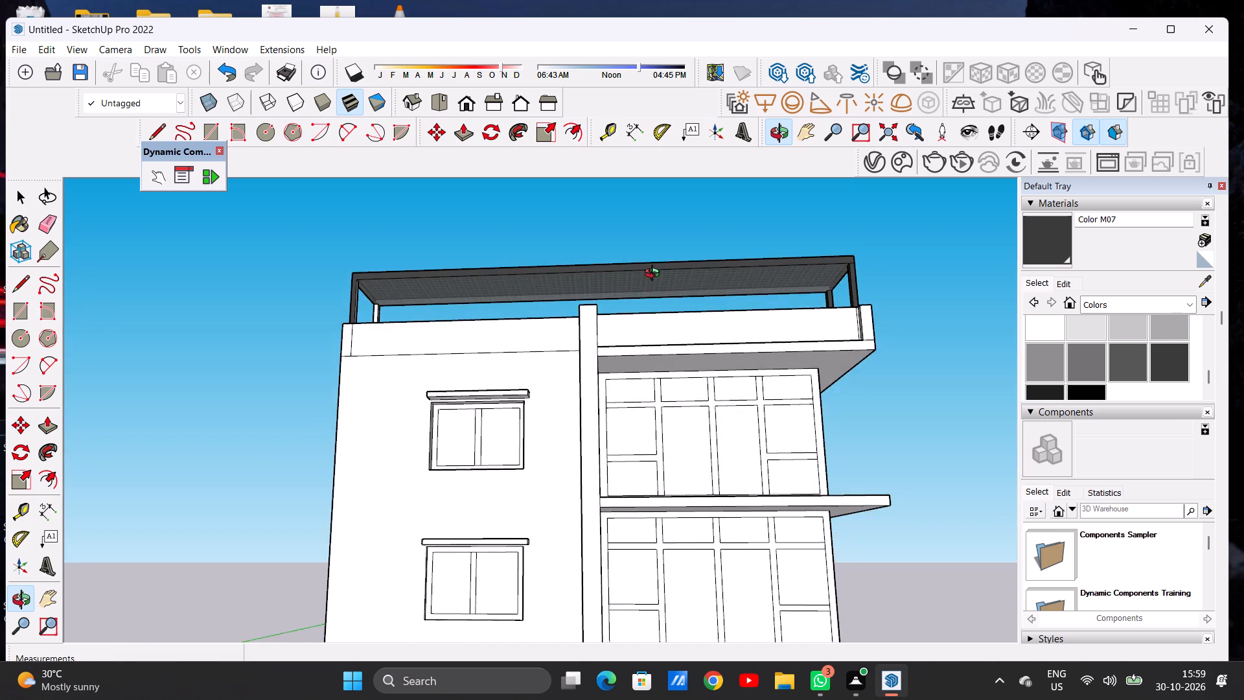
pyautogui.moveTo(655, 275); pyautogui.dragTo(659, 289, button='middle')
pyautogui.scroll(3, 524, 274)
pyautogui.scroll(-1, 507, 274)
pyautogui.scroll(1, 505, 275)
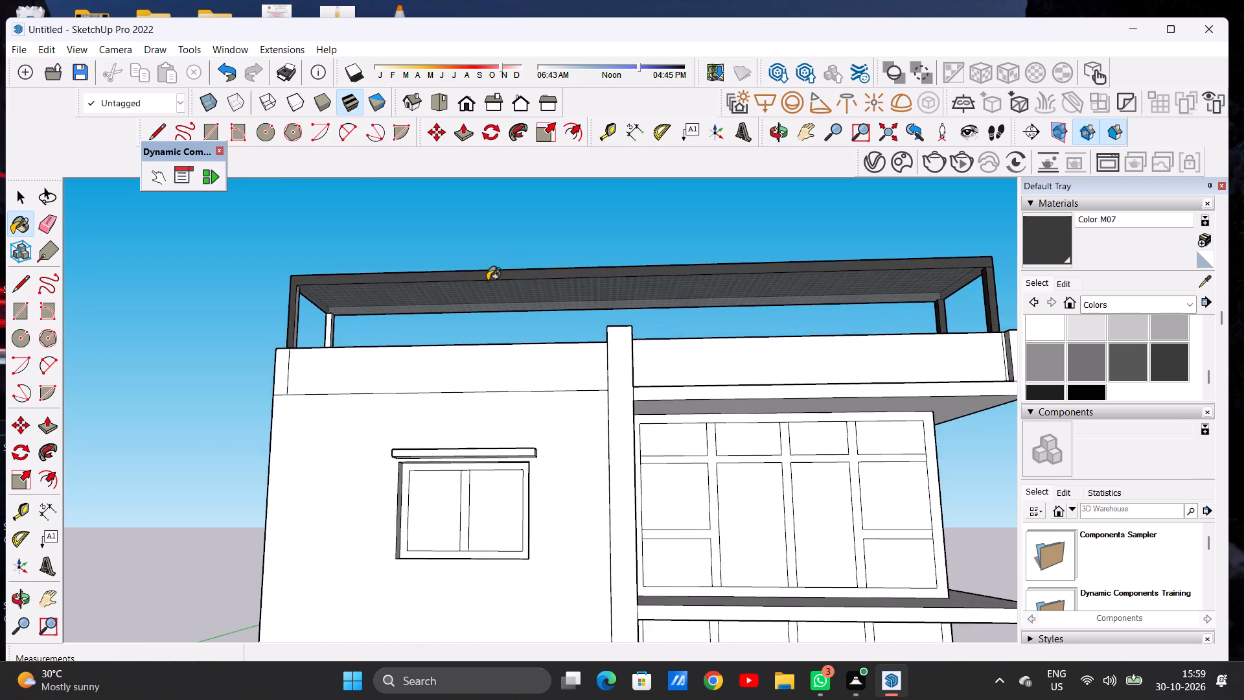
pyautogui.scroll(1, 487, 281)
pyautogui.scroll(-1, 473, 284)
pyautogui.scroll(20, 473, 284)
pyautogui.scroll(1, 473, 284)
pyautogui.scroll(-7, 492, 321)
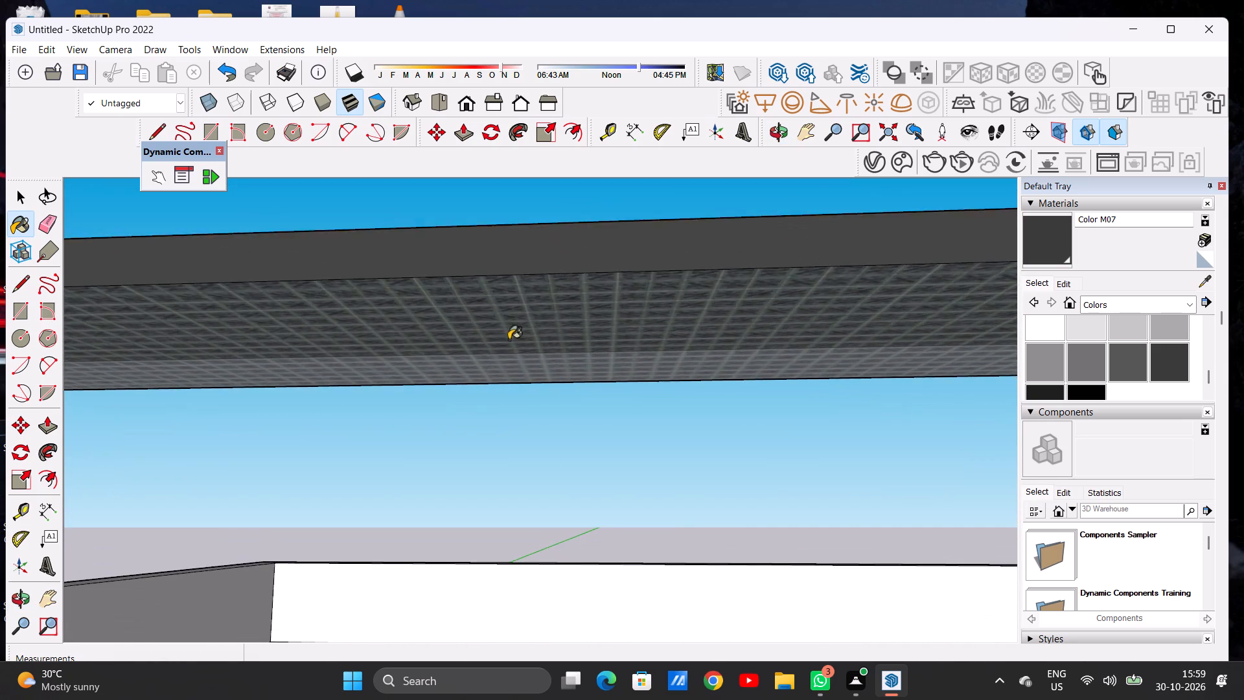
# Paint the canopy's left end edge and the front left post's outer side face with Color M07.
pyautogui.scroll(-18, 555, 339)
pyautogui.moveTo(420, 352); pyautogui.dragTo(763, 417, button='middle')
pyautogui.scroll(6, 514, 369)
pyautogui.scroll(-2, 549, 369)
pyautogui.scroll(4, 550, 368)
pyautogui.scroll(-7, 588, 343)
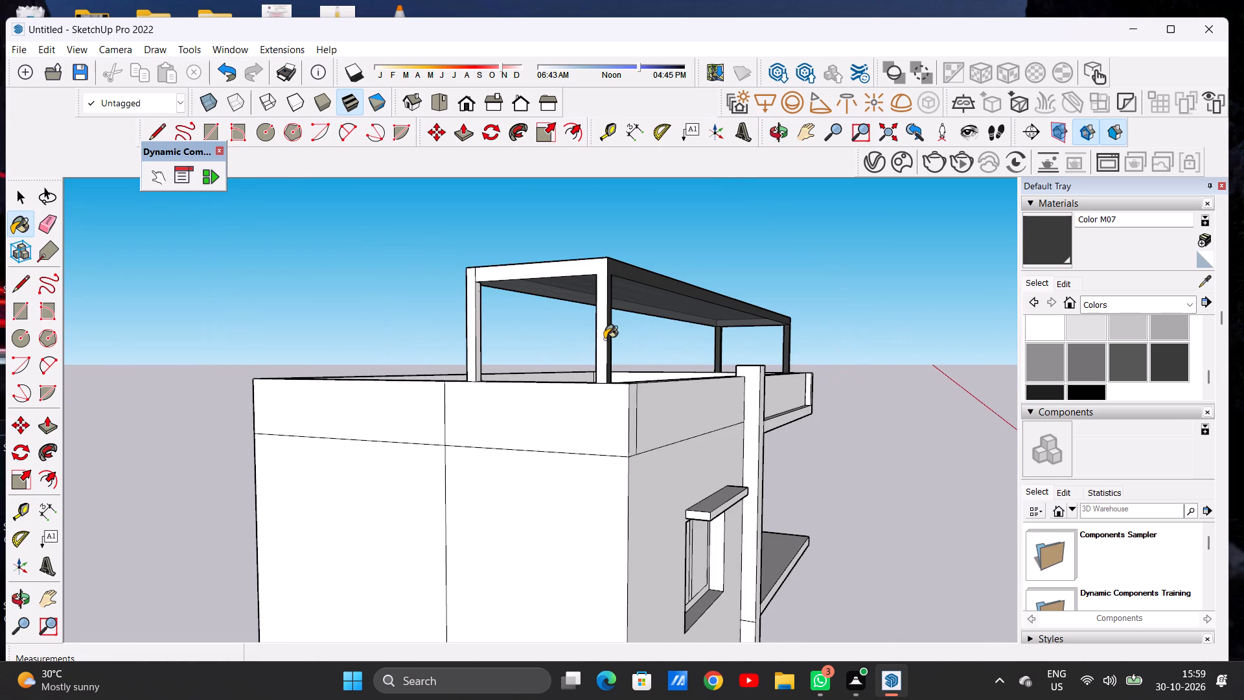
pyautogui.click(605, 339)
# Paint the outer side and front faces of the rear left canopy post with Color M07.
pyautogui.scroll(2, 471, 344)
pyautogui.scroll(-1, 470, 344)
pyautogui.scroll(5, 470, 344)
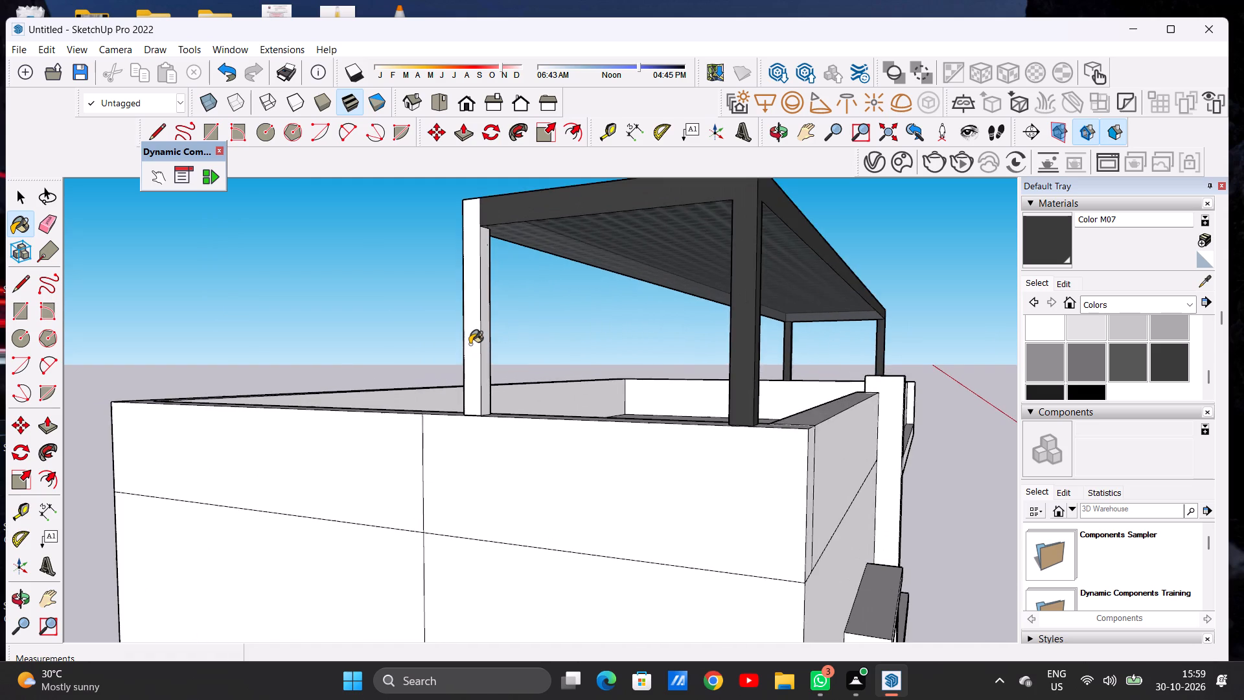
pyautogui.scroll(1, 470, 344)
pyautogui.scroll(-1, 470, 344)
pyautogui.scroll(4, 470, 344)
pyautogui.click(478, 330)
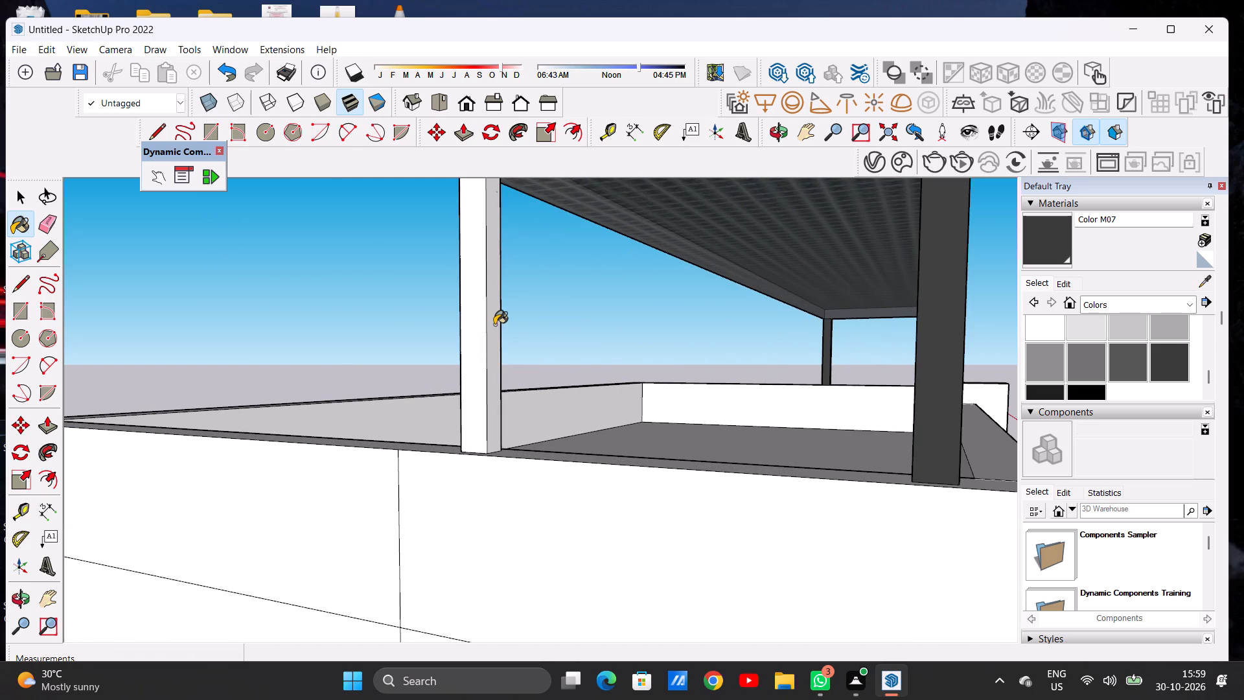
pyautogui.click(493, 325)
# Paint the rear-facing sides of both left canopy posts and the canopy's long rear edge with Color M07.
pyautogui.scroll(-14, 493, 343)
pyautogui.moveTo(466, 347); pyautogui.dragTo(681, 367, button='middle')
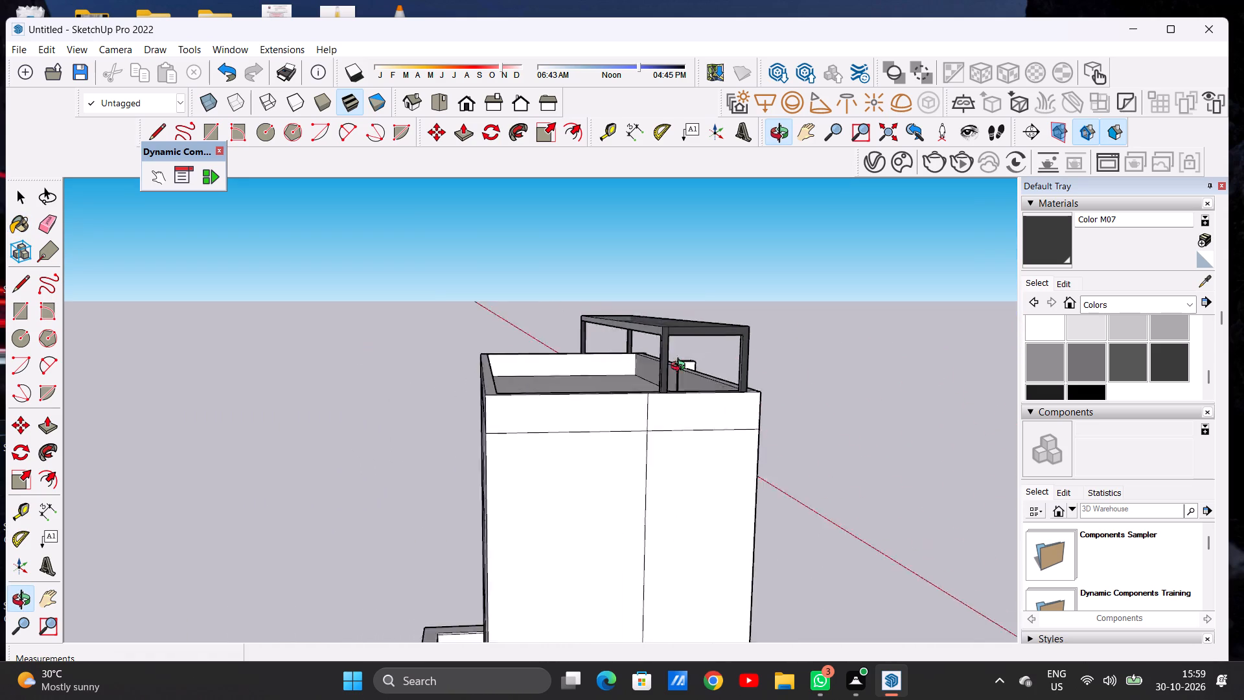
pyautogui.moveTo(681, 367); pyautogui.dragTo(816, 367, button='middle')
pyautogui.scroll(4, 752, 364)
pyautogui.scroll(-1, 752, 364)
pyautogui.scroll(8, 752, 364)
pyautogui.scroll(-4, 755, 358)
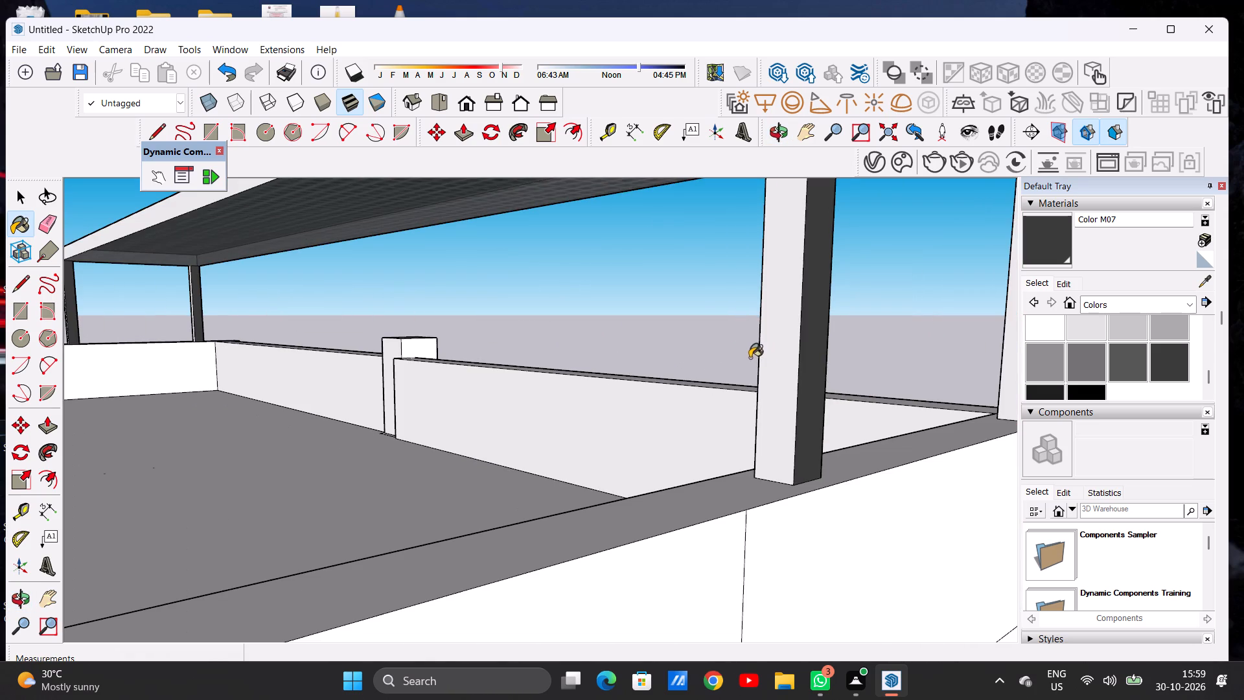
pyautogui.click(785, 366)
pyautogui.scroll(-5, 676, 367)
pyautogui.scroll(3, 760, 360)
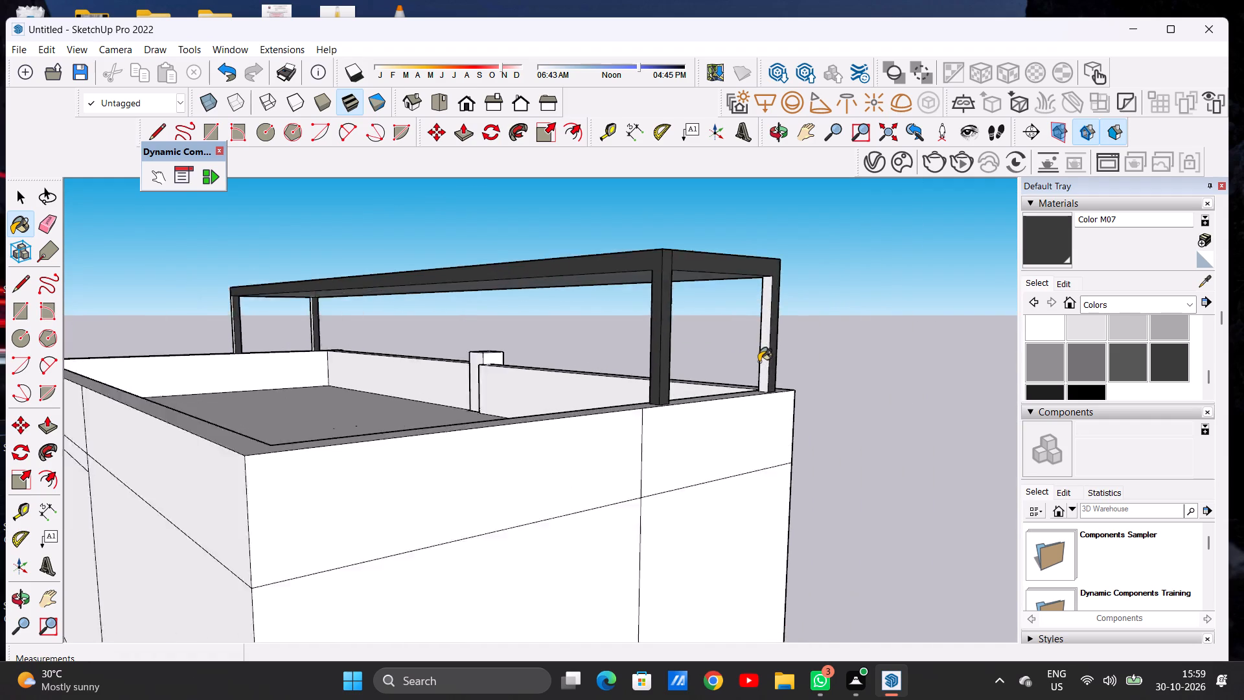
pyautogui.scroll(7, 759, 362)
pyautogui.click(768, 355)
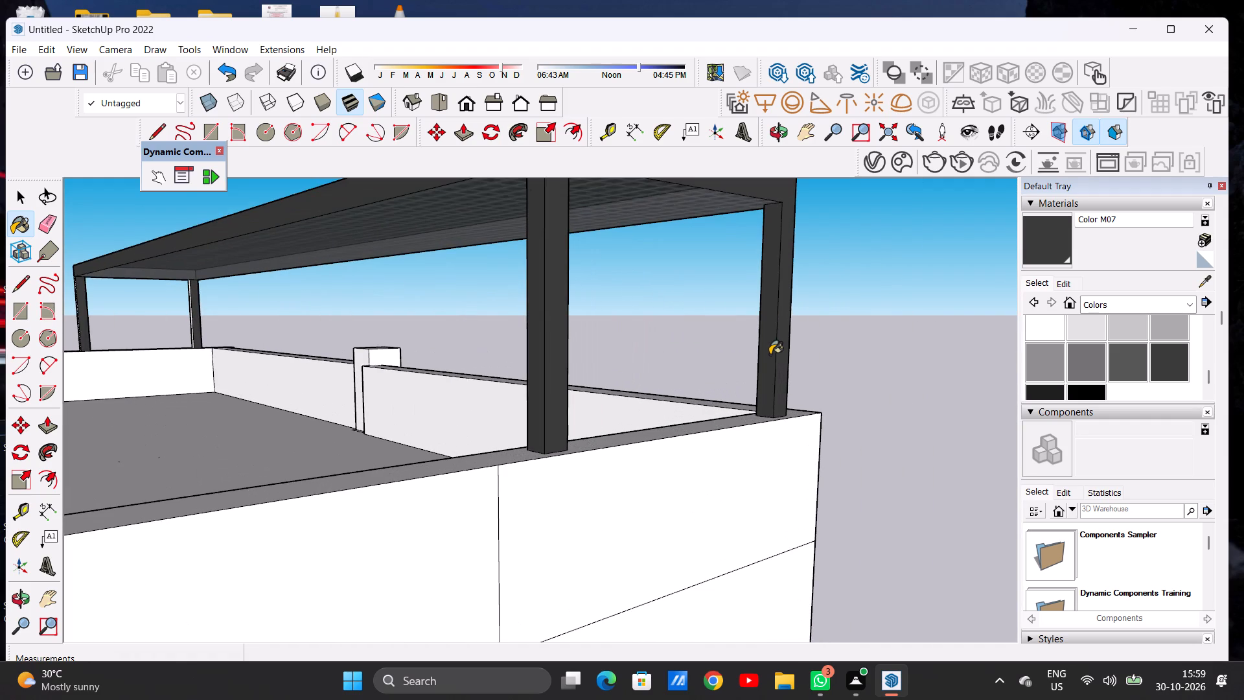
pyautogui.press('space')
pyautogui.scroll(-6, 721, 395)
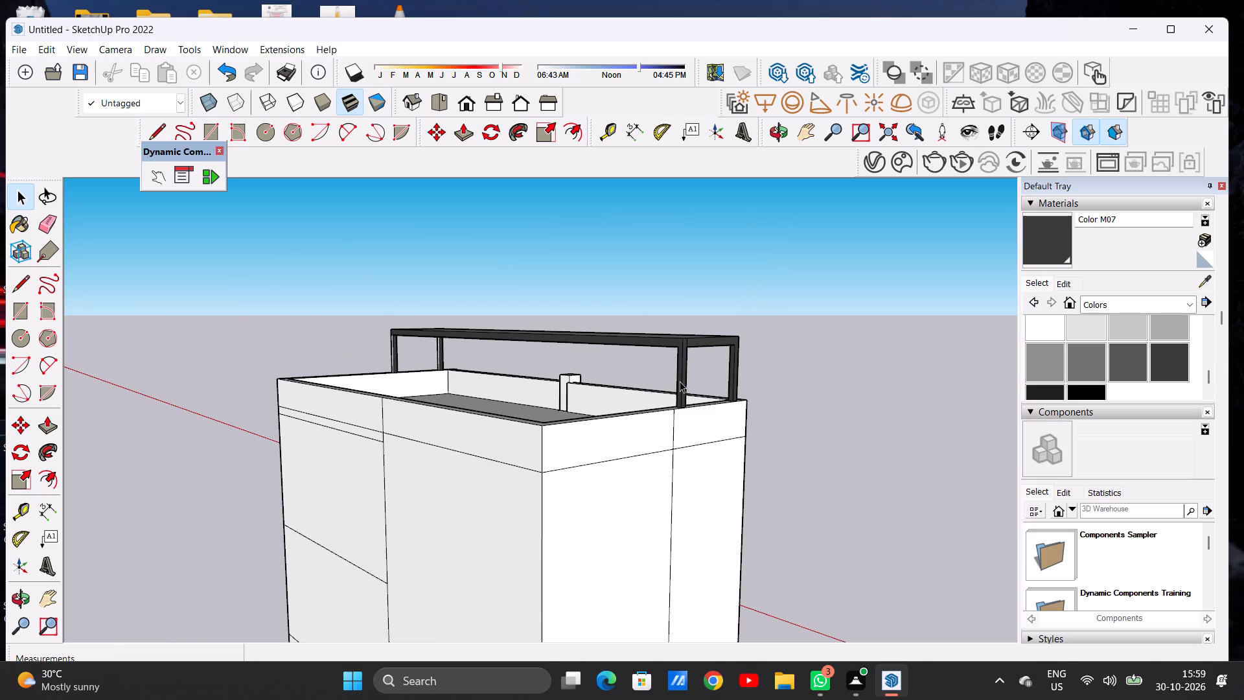
# Choose Color M06 and paint the rear face of the rear right canopy post and the canopy's long rear edge.
pyautogui.scroll(-8, 676, 383)
pyautogui.moveTo(727, 384); pyautogui.dragTo(833, 376, button='middle')
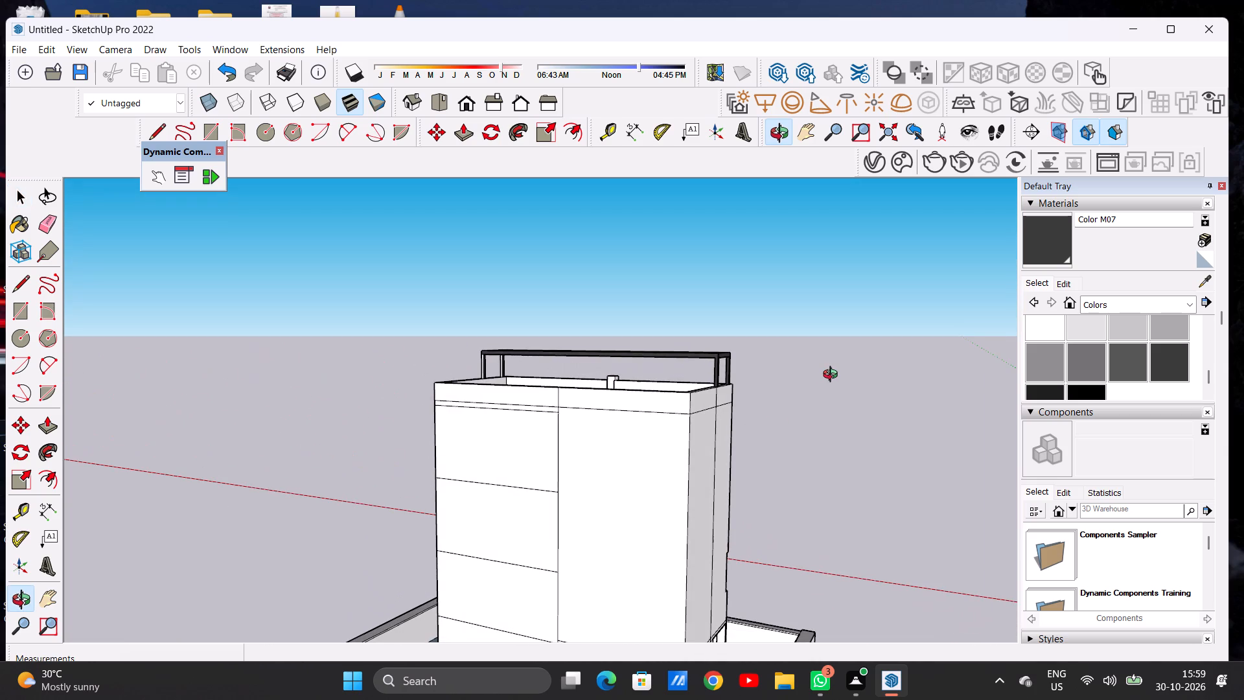
pyautogui.moveTo(833, 376); pyautogui.dragTo(833, 375, button='middle')
pyautogui.scroll(13, 511, 344)
pyautogui.scroll(-2, 451, 364)
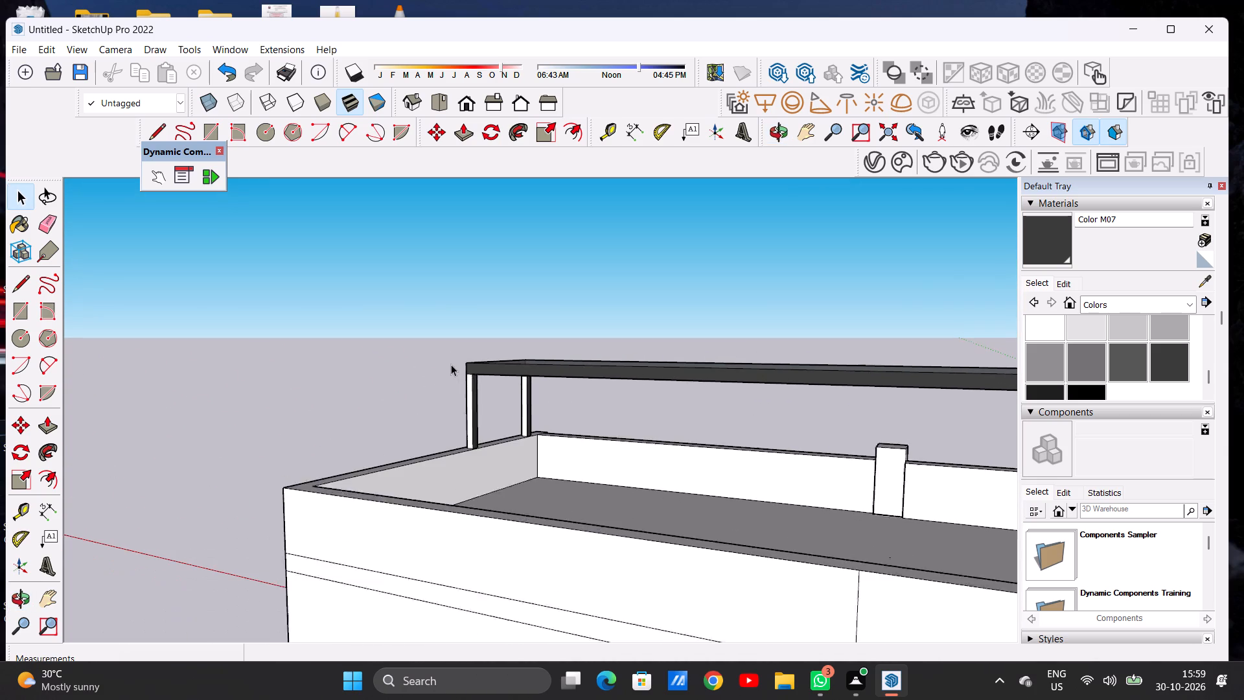
pyautogui.scroll(-2, 451, 364)
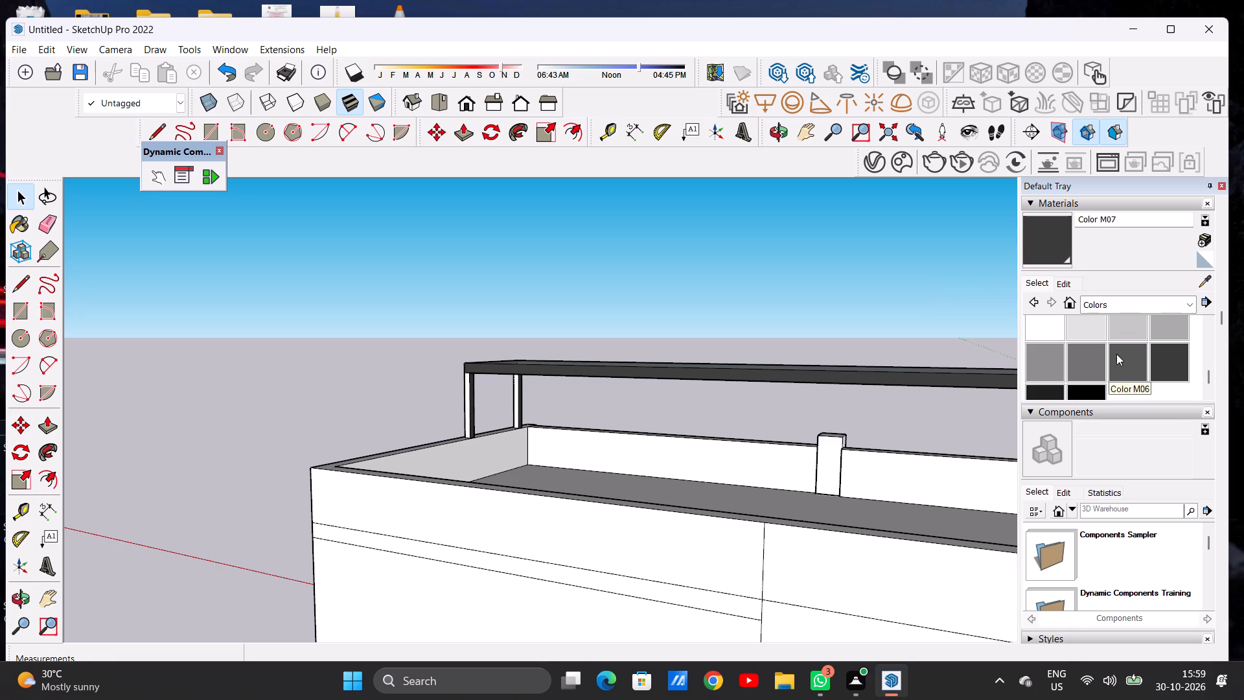
pyautogui.click(1119, 360)
pyautogui.scroll(8, 513, 373)
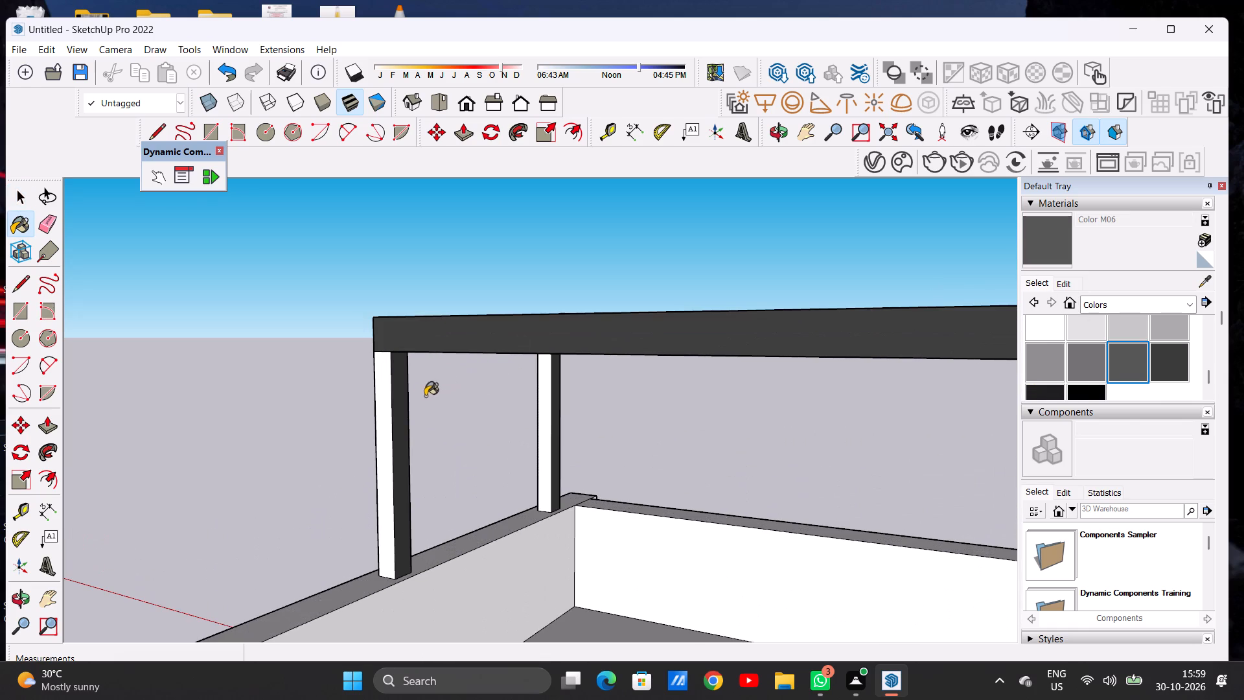
pyautogui.click(382, 402)
pyautogui.click(409, 328)
pyautogui.scroll(-5, 416, 345)
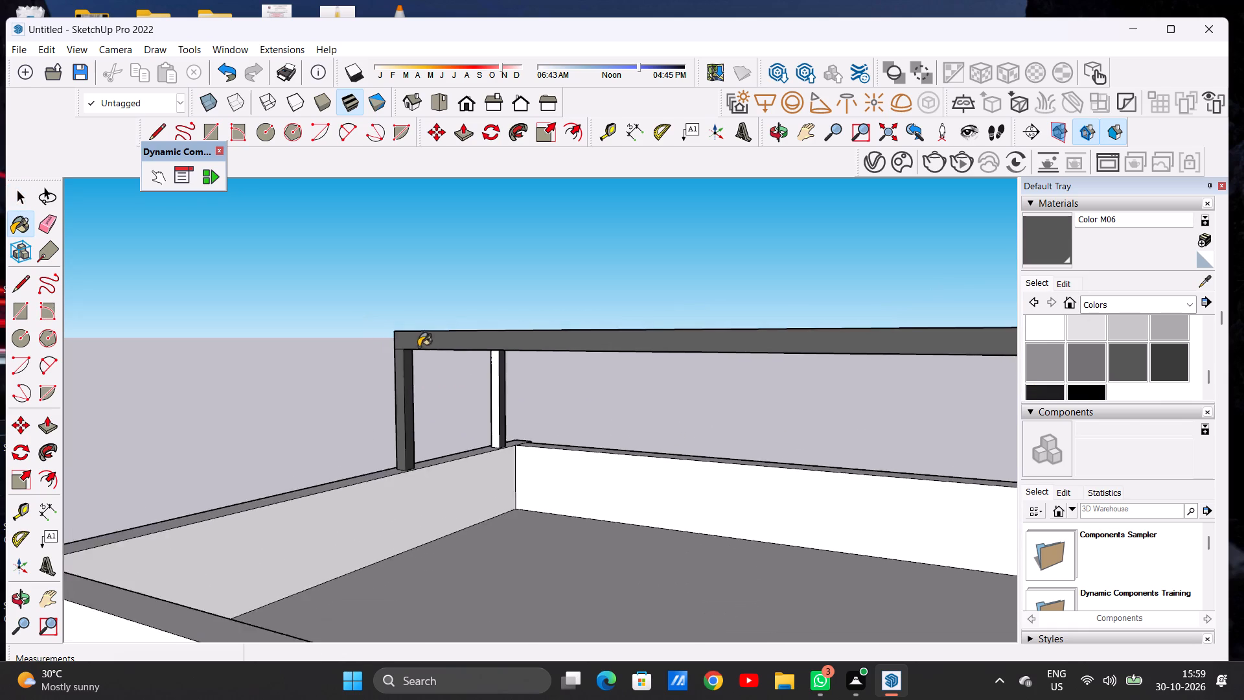
# Paint the canopy's left end edge and the outer side faces of the two left posts with Color M06.
pyautogui.scroll(-13, 419, 347)
pyautogui.scroll(3, 851, 353)
pyautogui.scroll(-1, 851, 353)
pyautogui.scroll(3, 851, 353)
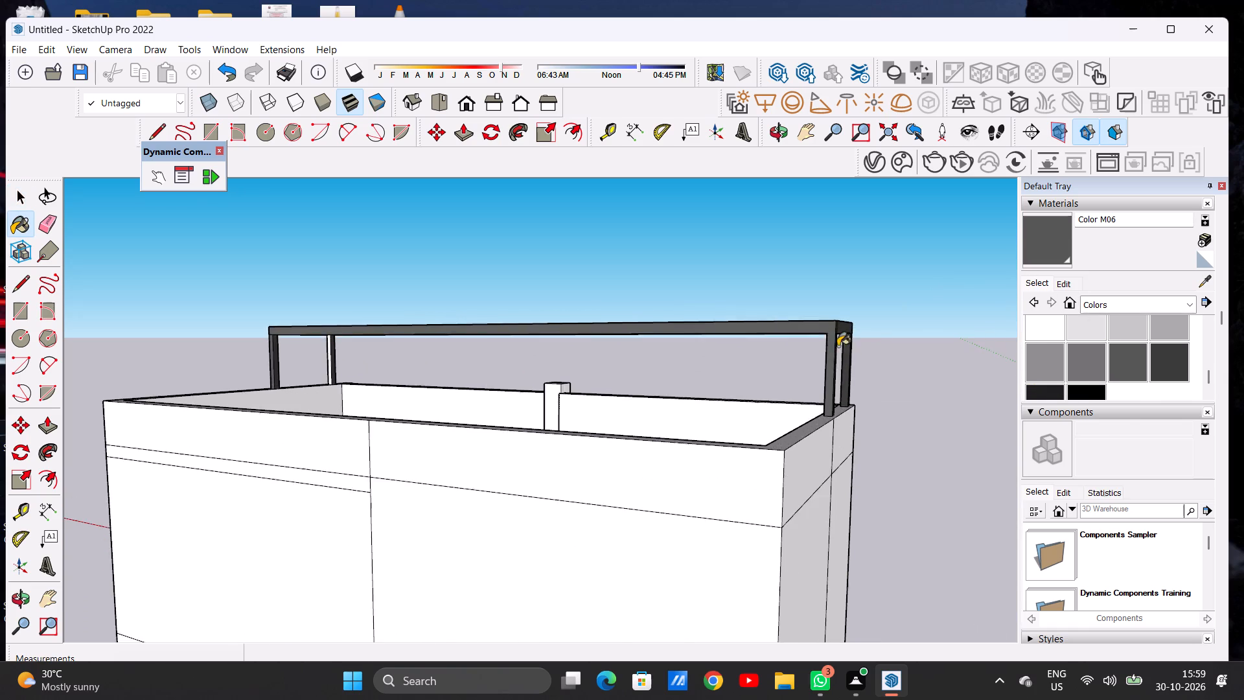
pyautogui.scroll(9, 838, 346)
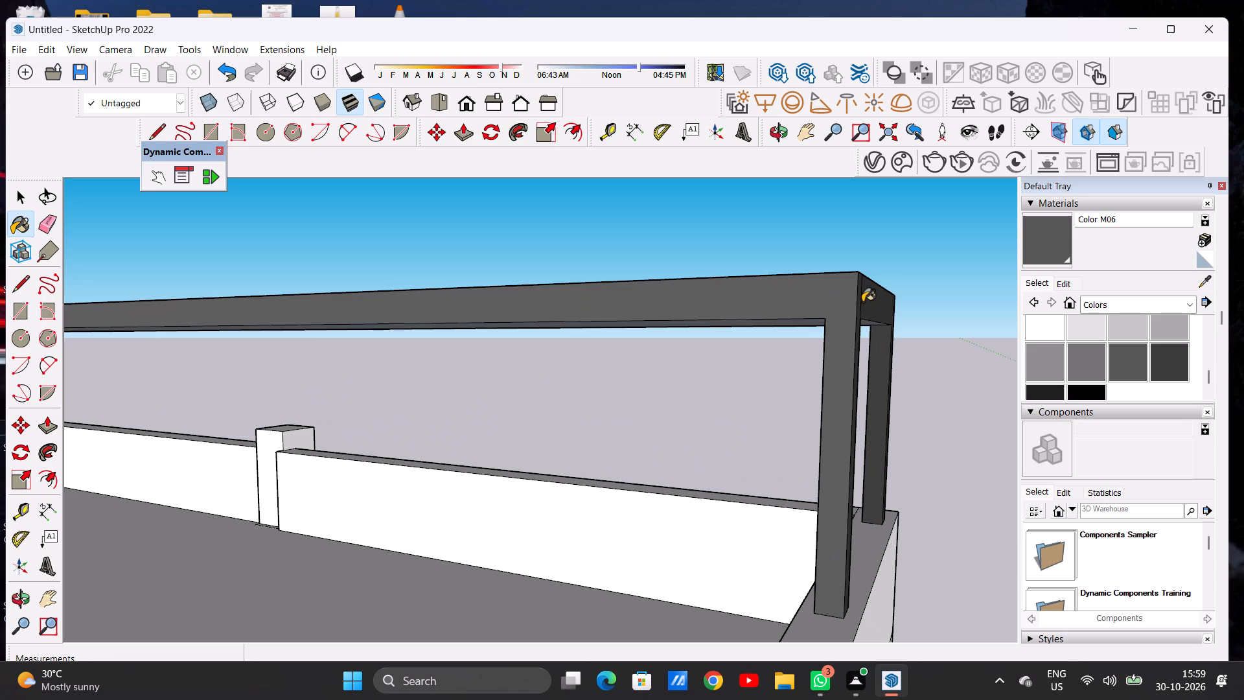
pyautogui.click(862, 302)
pyautogui.moveTo(858, 316); pyautogui.dragTo(601, 336, button='middle')
pyautogui.click(591, 335)
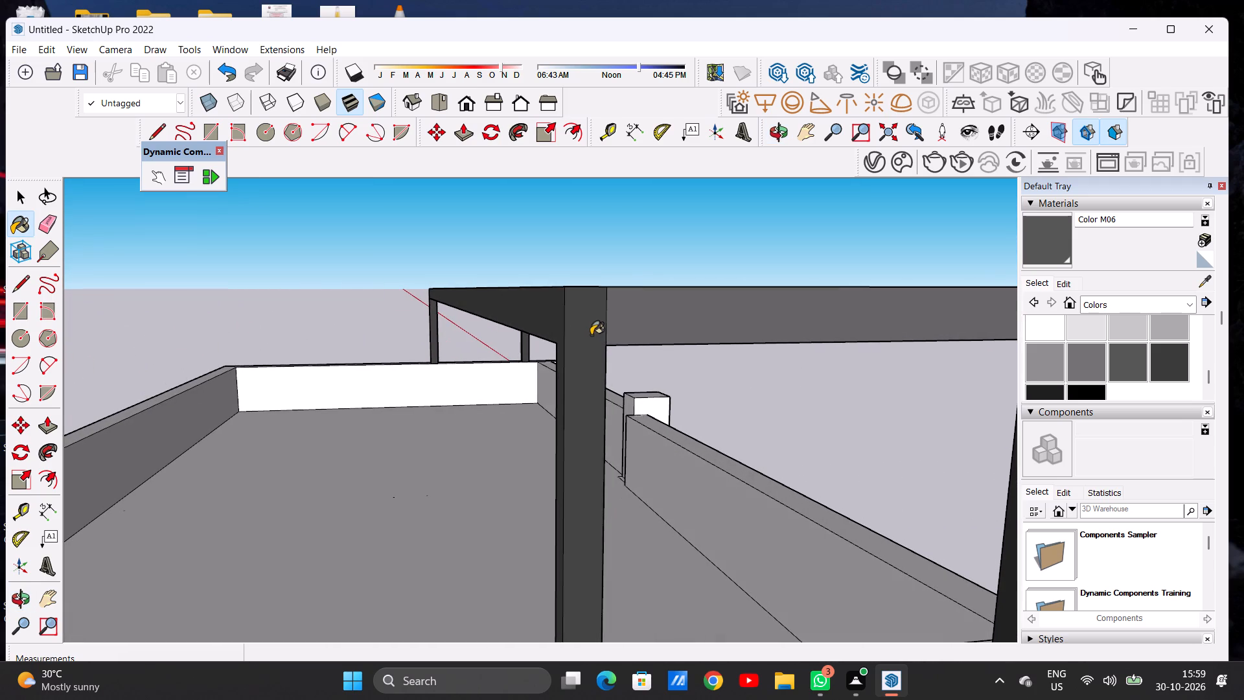
pyautogui.scroll(-7, 498, 348)
pyautogui.scroll(3, 573, 349)
pyautogui.scroll(-1, 573, 349)
pyautogui.scroll(10, 573, 349)
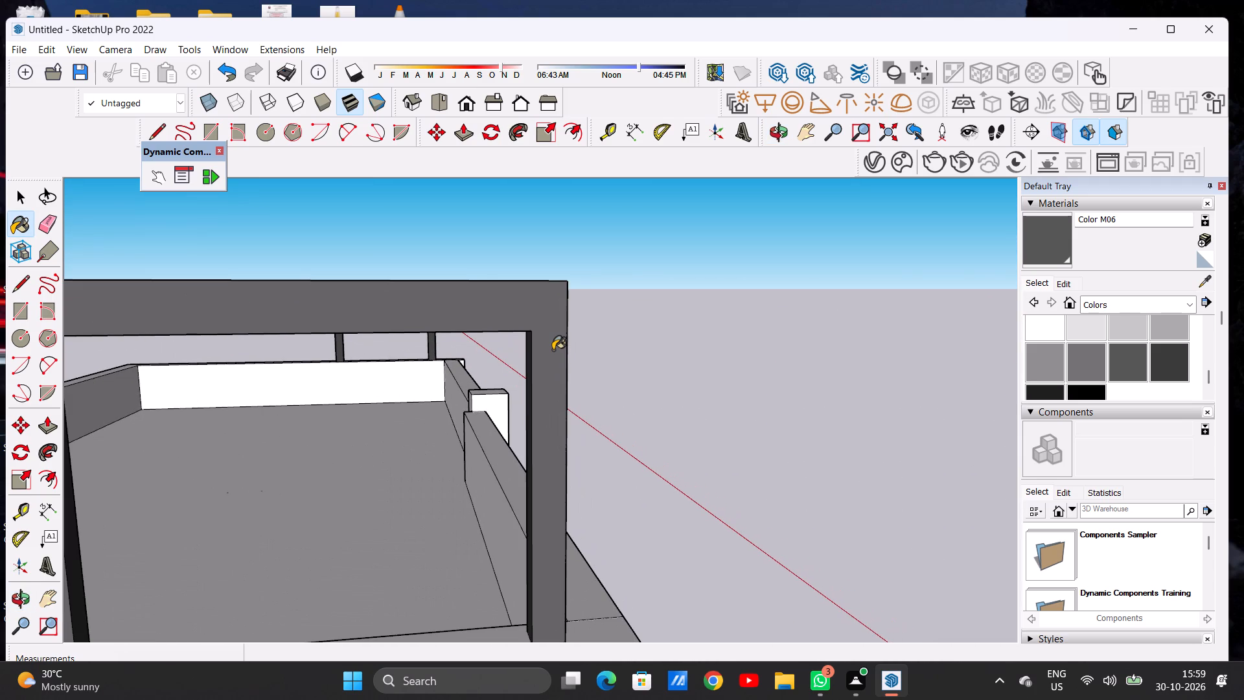
pyautogui.click(553, 350)
# Paint the canopy's long front edge with Color M06.
pyautogui.moveTo(651, 329); pyautogui.dragTo(408, 345, button='middle')
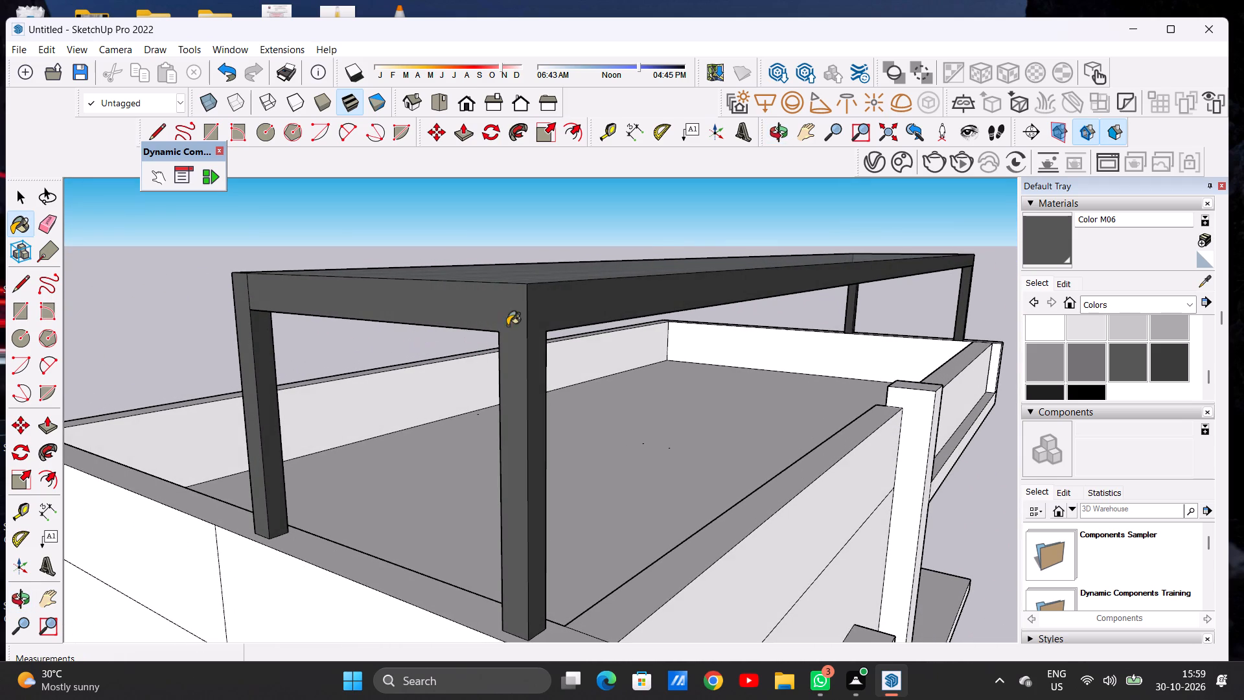
pyautogui.click(555, 307)
# Paint the front left and rear left canopy posts with Color M06, working from the front of the house.
pyautogui.scroll(-13, 504, 329)
pyautogui.moveTo(672, 324); pyautogui.dragTo(600, 307, button='middle')
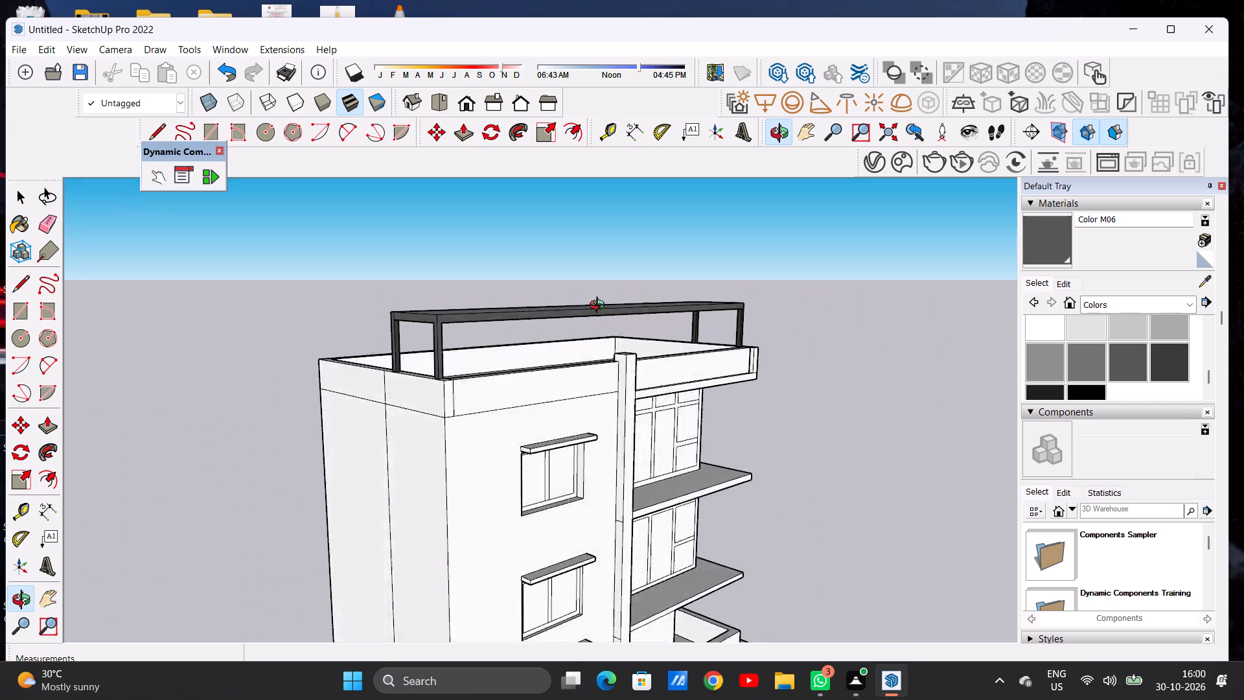
pyautogui.moveTo(600, 307); pyautogui.dragTo(398, 318, button='middle')
pyautogui.scroll(2, 284, 341)
pyautogui.scroll(-1, 284, 341)
pyautogui.scroll(1, 284, 342)
pyautogui.scroll(-1, 284, 342)
pyautogui.scroll(9, 284, 344)
pyautogui.scroll(-1, 292, 371)
pyautogui.scroll(1, 292, 371)
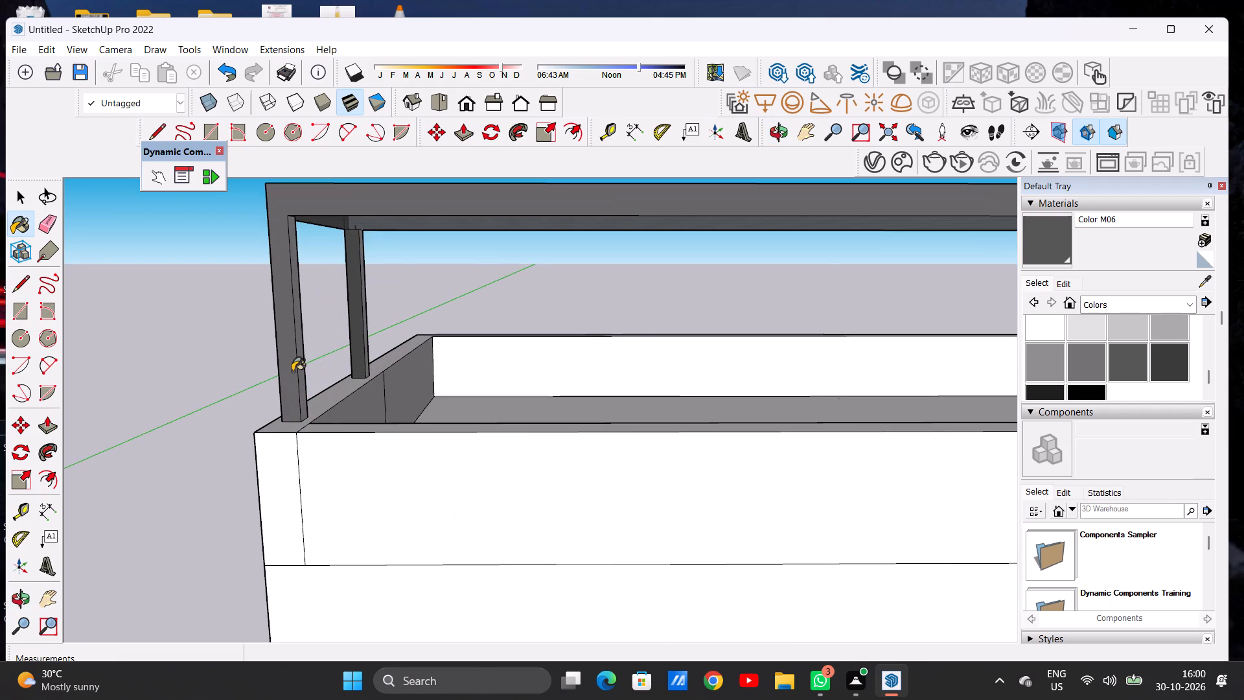
pyautogui.click(292, 371)
pyautogui.scroll(6, 344, 340)
pyautogui.scroll(-5, 410, 331)
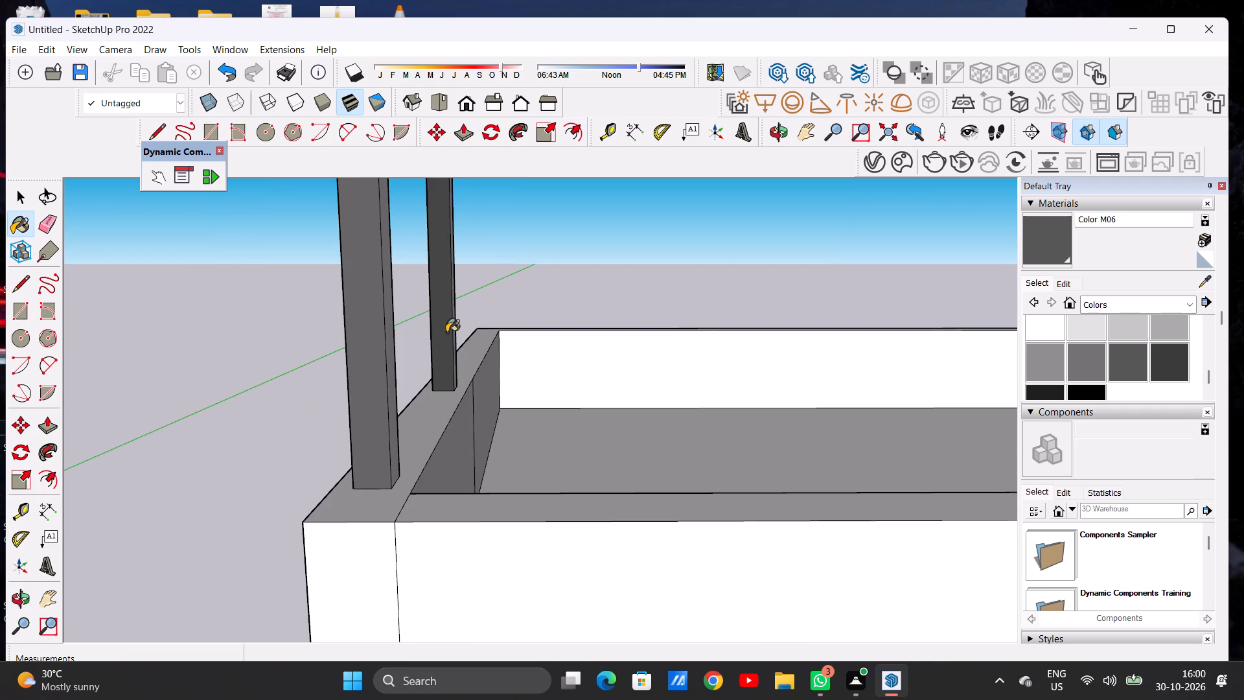
pyautogui.click(446, 332)
# Paint the front and inward-facing sides of the front right and rear right canopy posts with Color M06.
pyautogui.scroll(-12, 413, 344)
pyautogui.scroll(3, 871, 332)
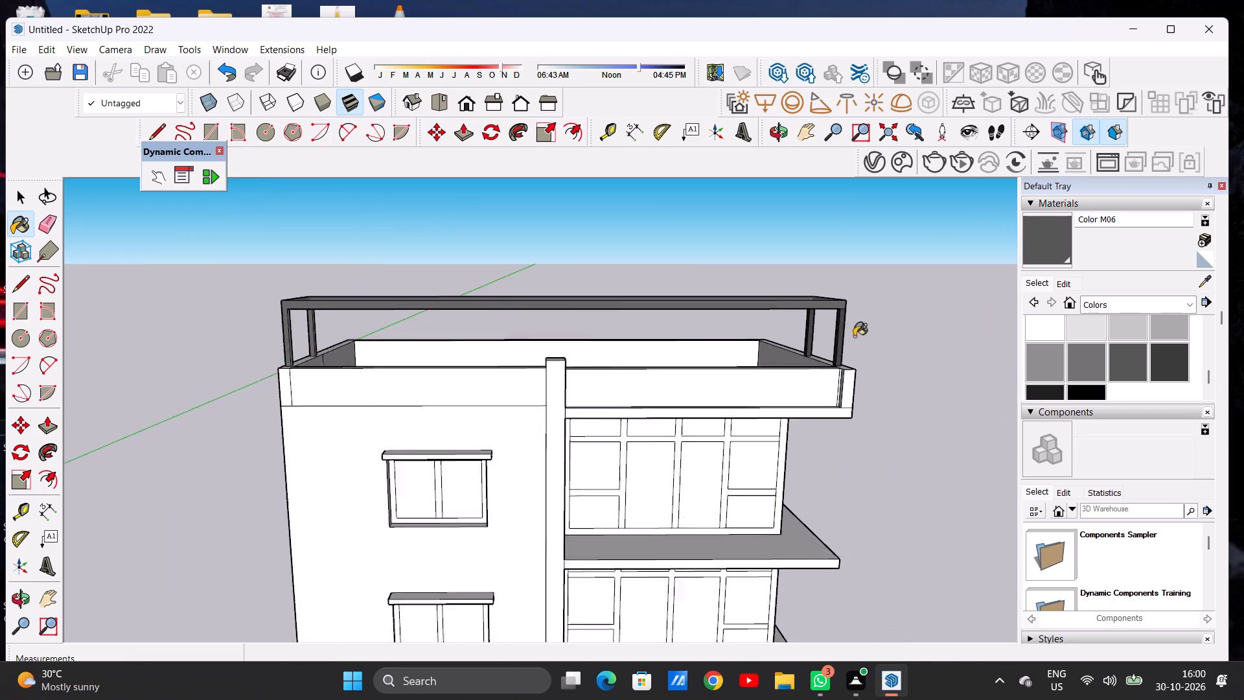
pyautogui.scroll(17, 854, 336)
pyautogui.click(840, 325)
pyautogui.scroll(2, 745, 305)
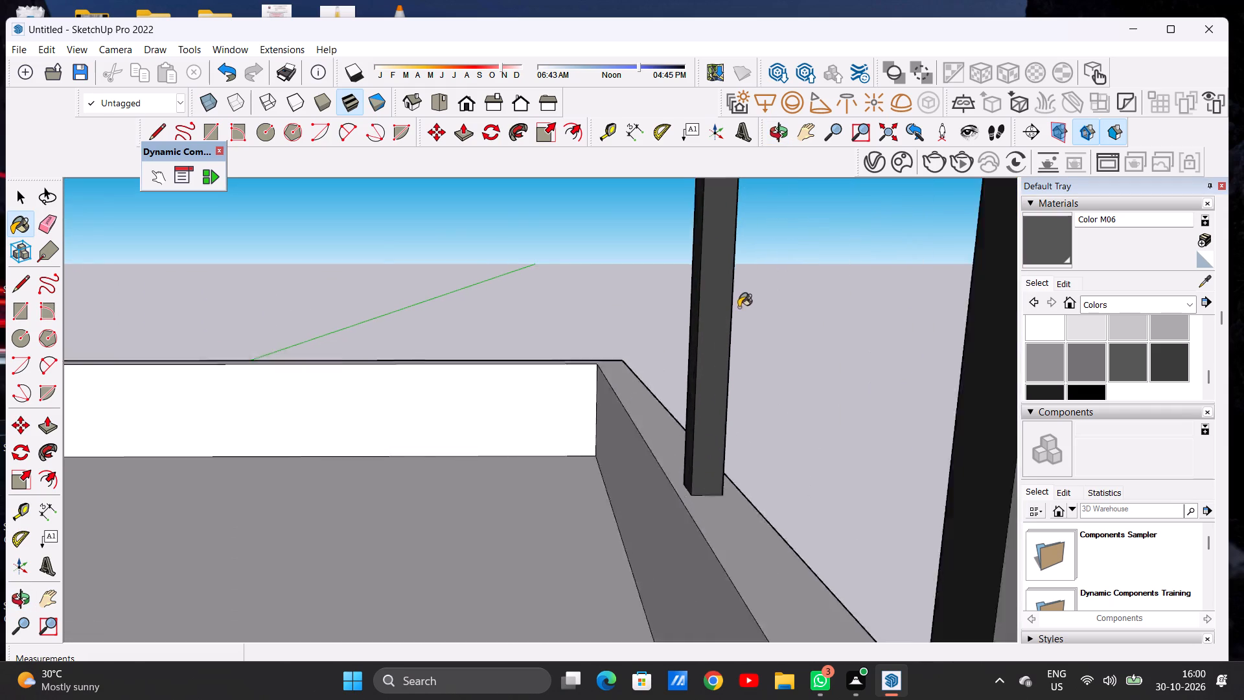
pyautogui.scroll(2, 739, 307)
pyautogui.click(693, 317)
pyautogui.scroll(-17, 680, 329)
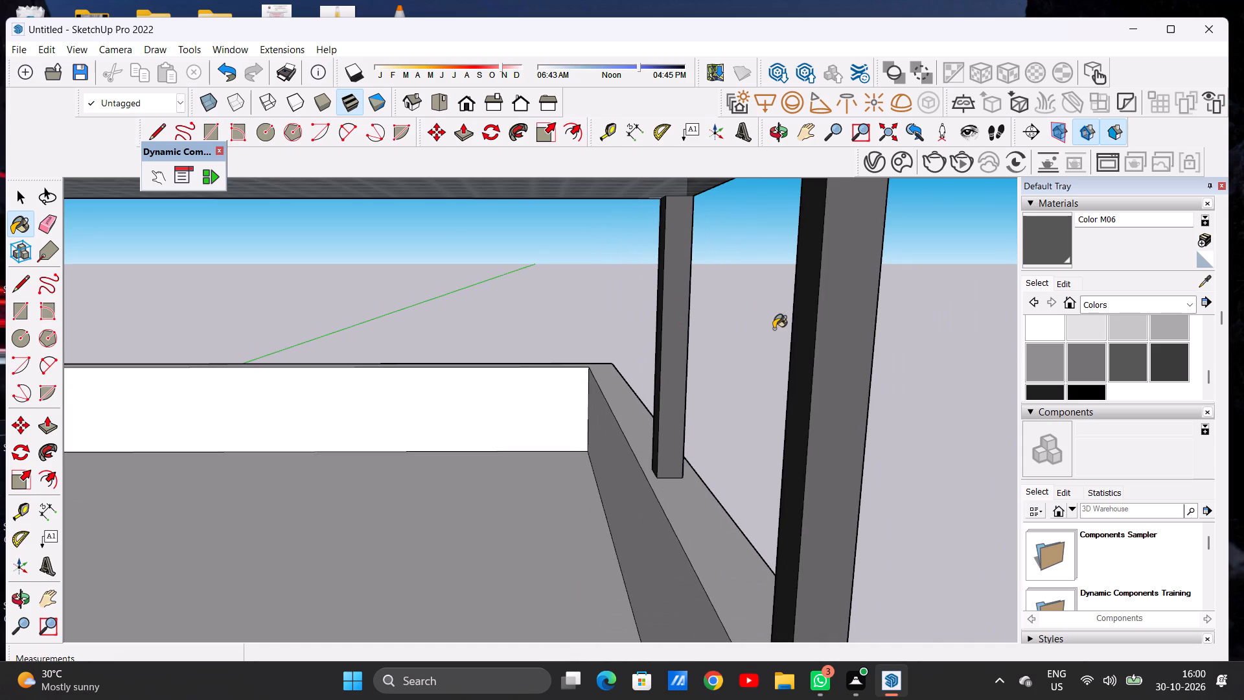
pyautogui.moveTo(777, 329); pyautogui.dragTo(865, 320, button='middle')
pyautogui.click(767, 327)
pyautogui.scroll(-6, 652, 342)
pyautogui.scroll(14, 757, 358)
pyautogui.click(721, 380)
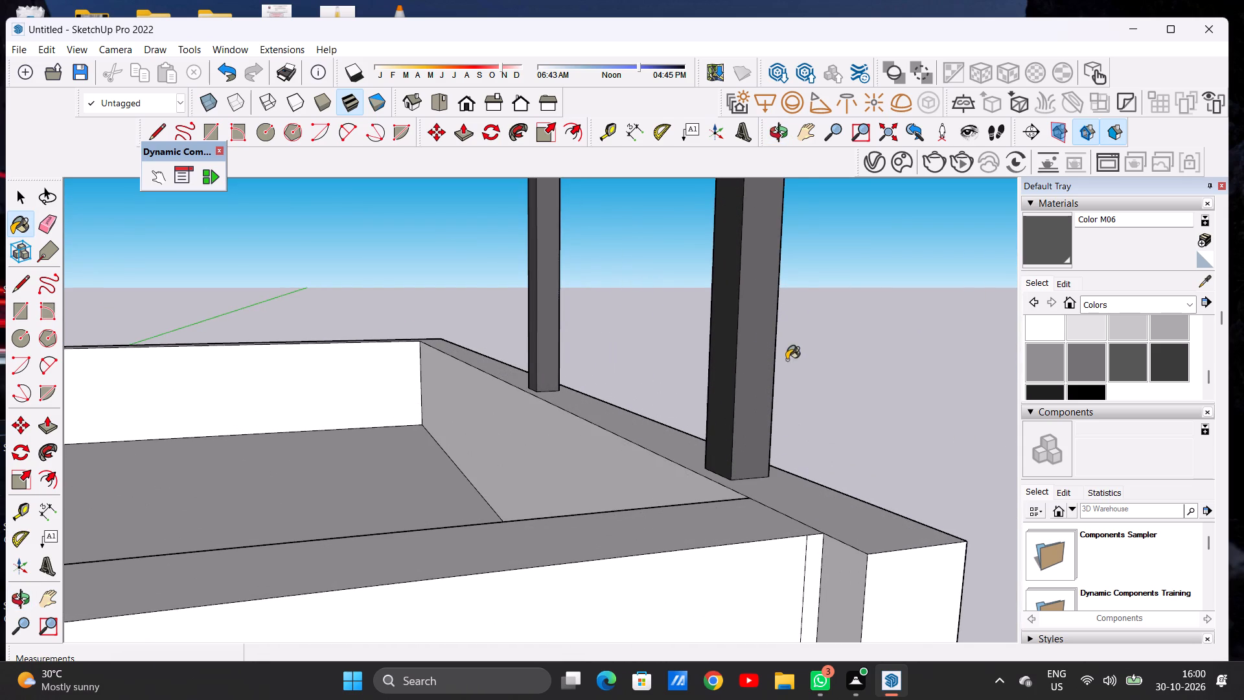
# Paint the outer side faces of the front right and rear right canopy posts with Color M06.
pyautogui.moveTo(780, 363); pyautogui.dragTo(418, 389, button='middle')
pyautogui.click(349, 419)
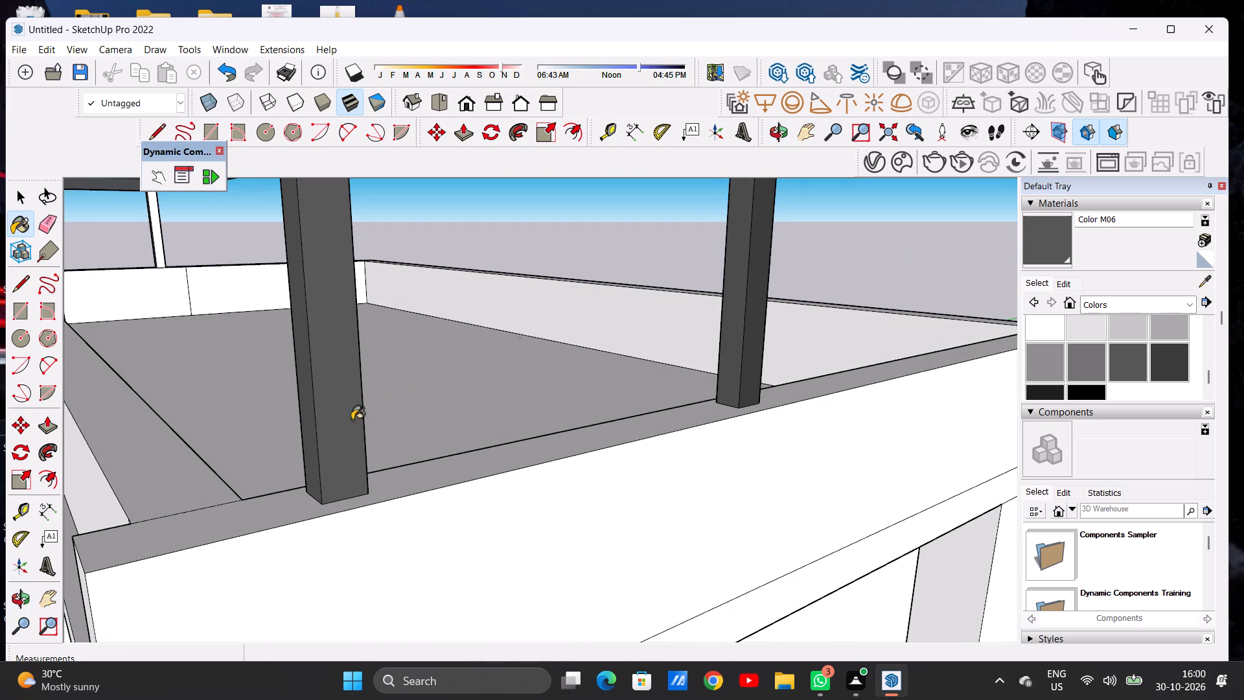
pyautogui.click(757, 338)
# Examine the repainted rooftop canopy and its glass block underside from the front and below.
pyautogui.moveTo(598, 357); pyautogui.dragTo(864, 310, button='middle')
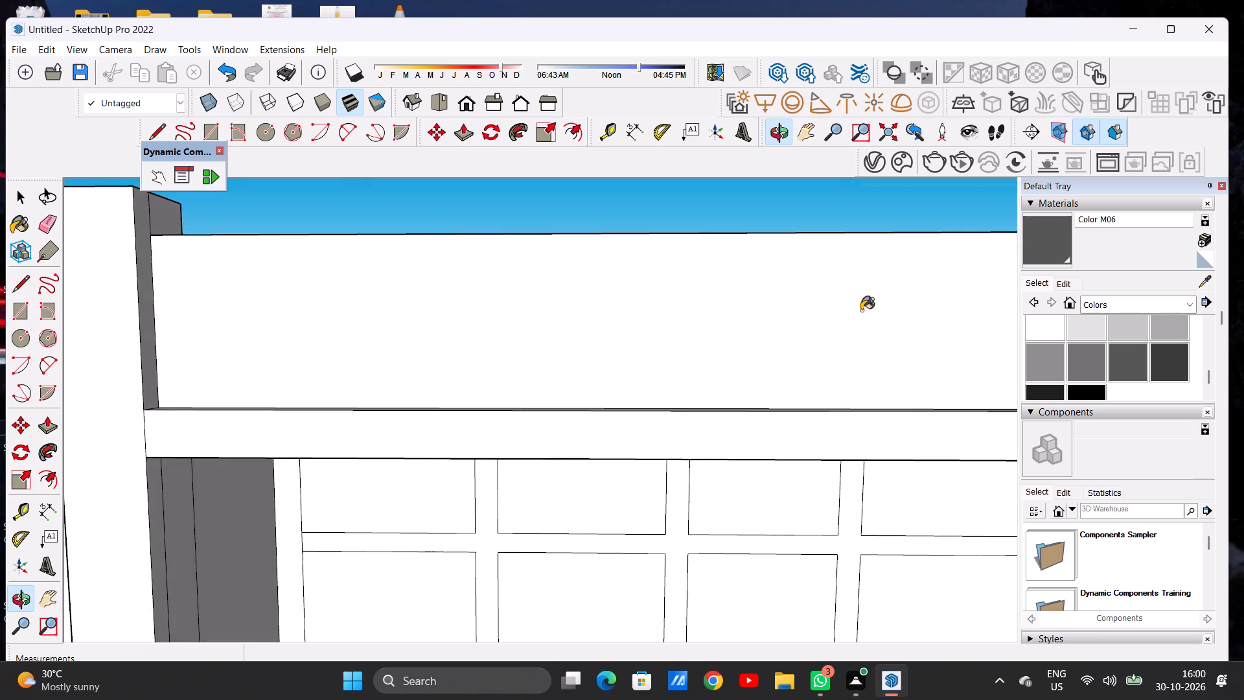
pyautogui.scroll(-20, 709, 332)
pyautogui.scroll(-5, 709, 332)
pyautogui.press('space')
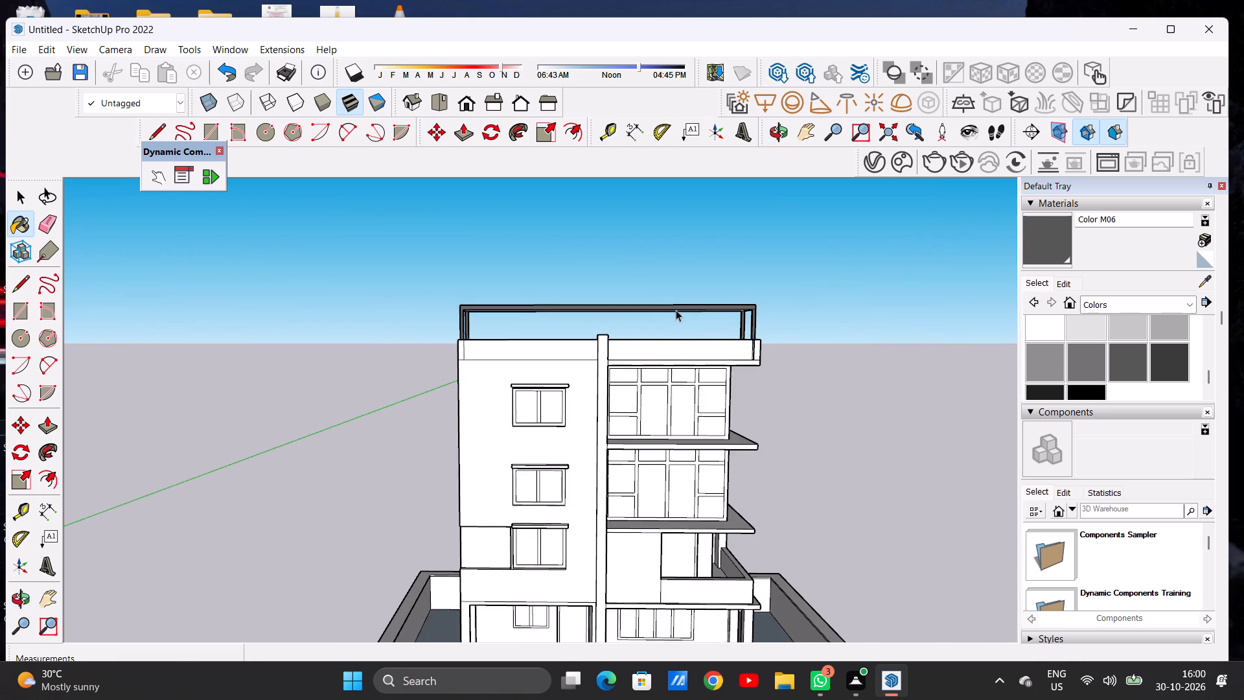
pyautogui.moveTo(672, 320); pyautogui.dragTo(696, 227, button='middle')
pyautogui.scroll(6, 676, 307)
pyautogui.scroll(-1, 678, 310)
pyautogui.scroll(18, 678, 310)
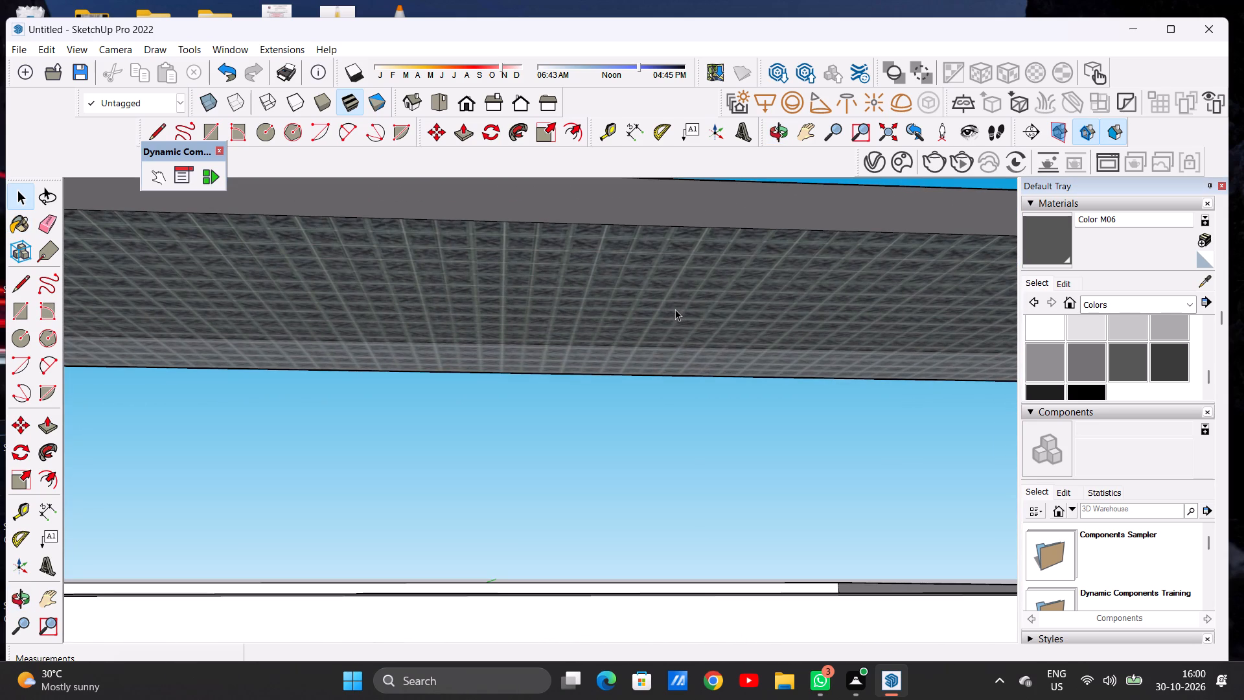
pyautogui.scroll(-6, 593, 322)
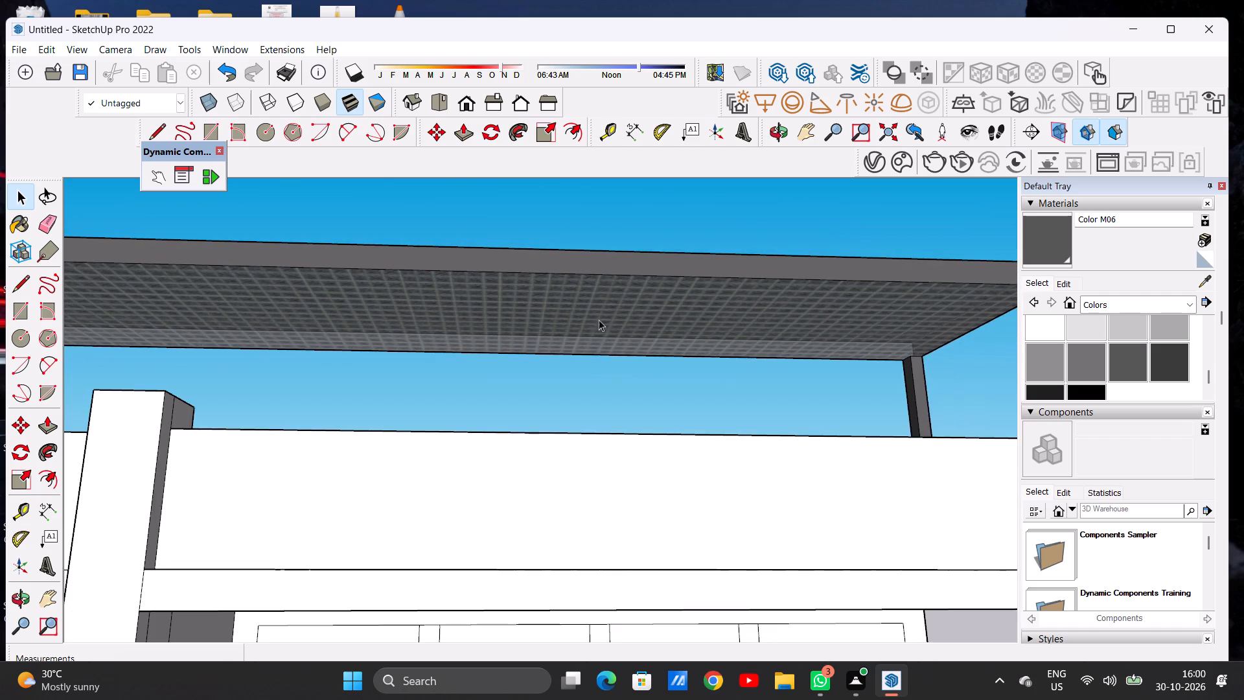
pyautogui.moveTo(616, 334); pyautogui.dragTo(564, 276, button='middle')
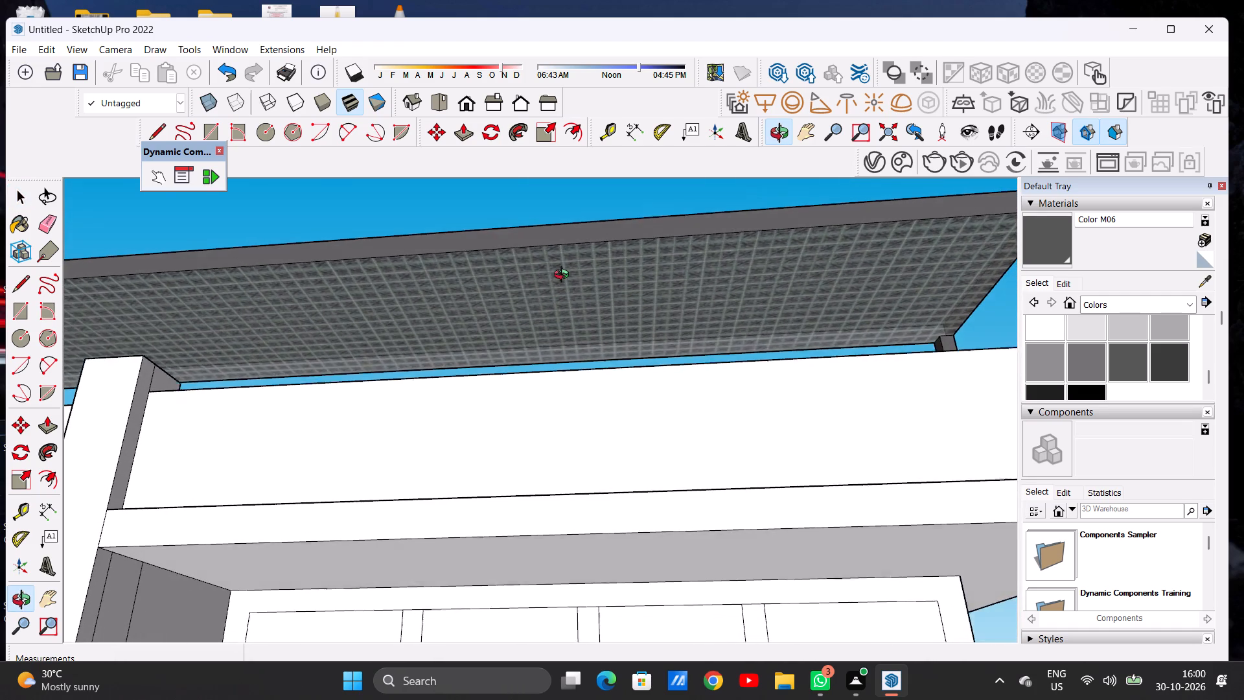
pyautogui.moveTo(564, 276); pyautogui.dragTo(564, 272, button='middle')
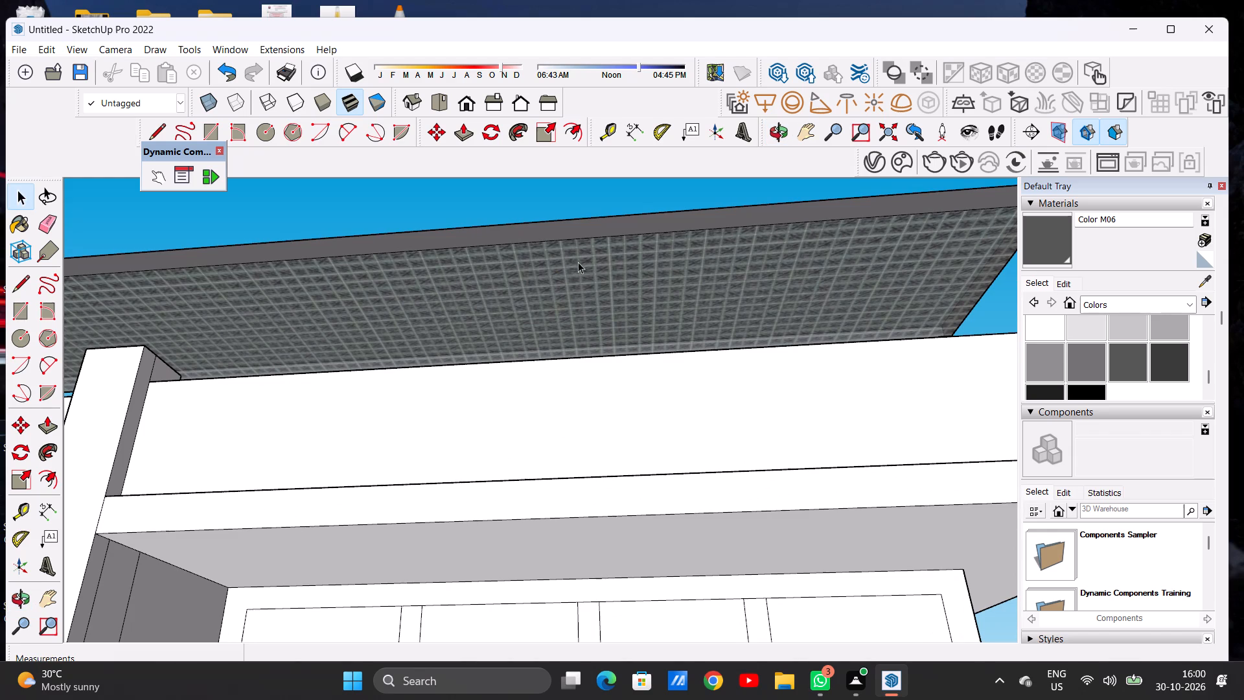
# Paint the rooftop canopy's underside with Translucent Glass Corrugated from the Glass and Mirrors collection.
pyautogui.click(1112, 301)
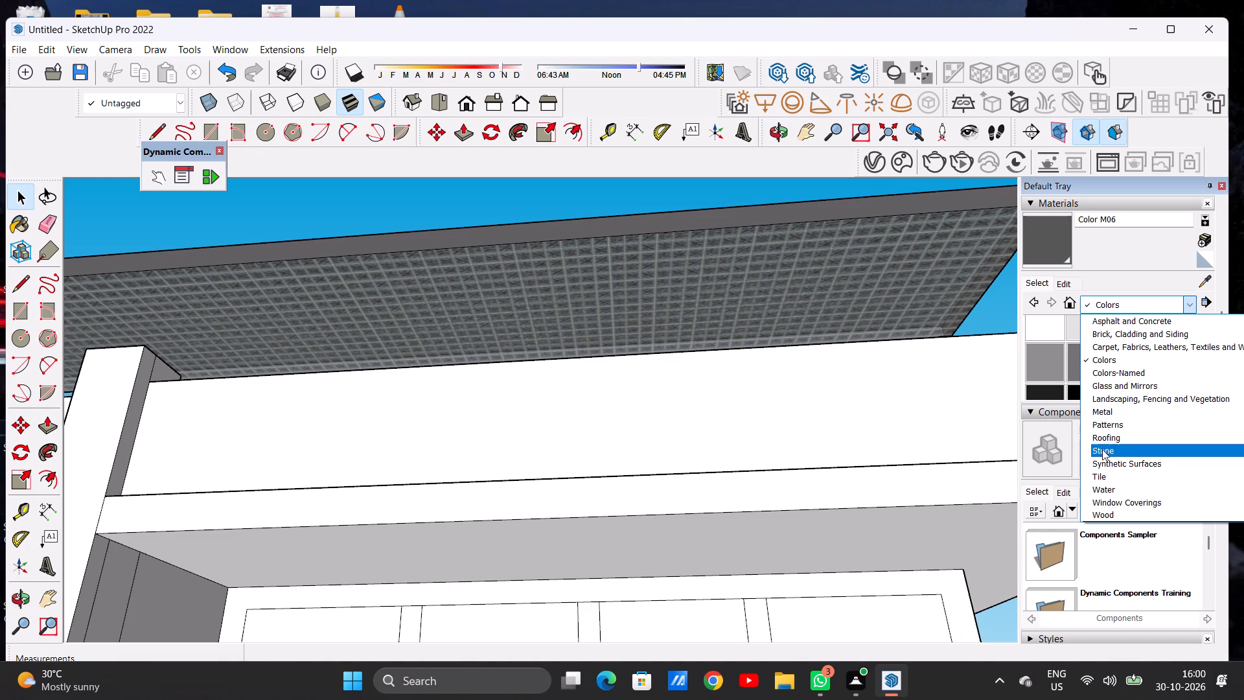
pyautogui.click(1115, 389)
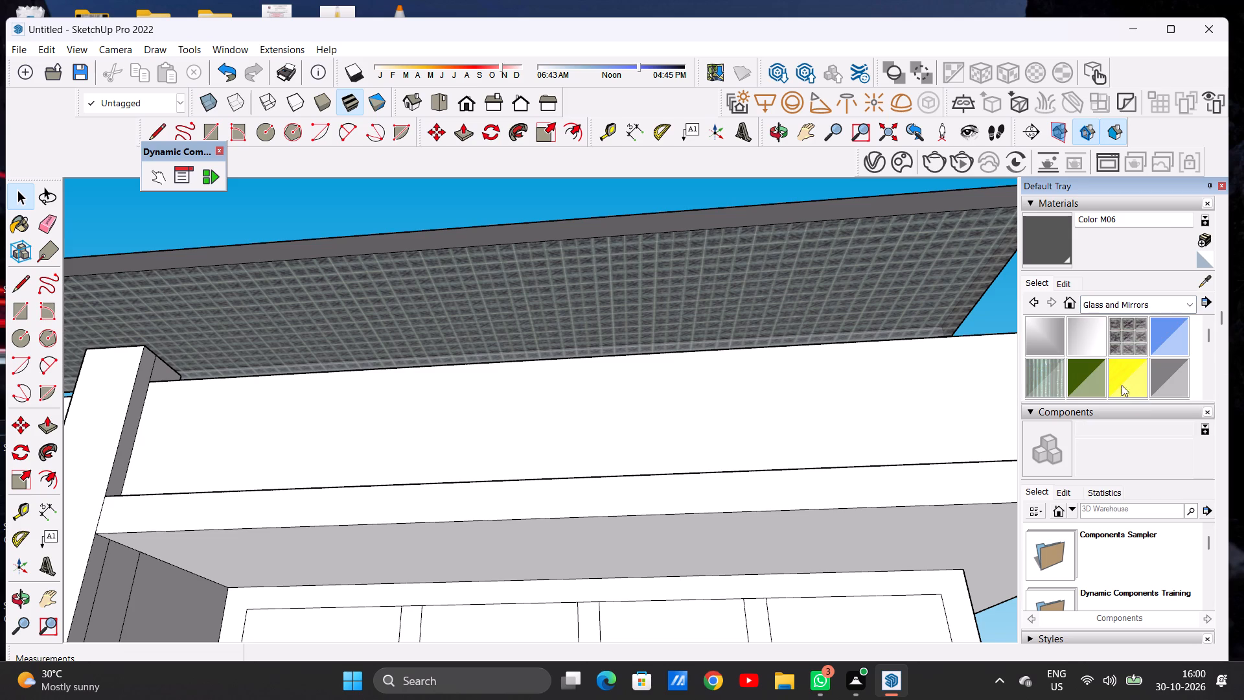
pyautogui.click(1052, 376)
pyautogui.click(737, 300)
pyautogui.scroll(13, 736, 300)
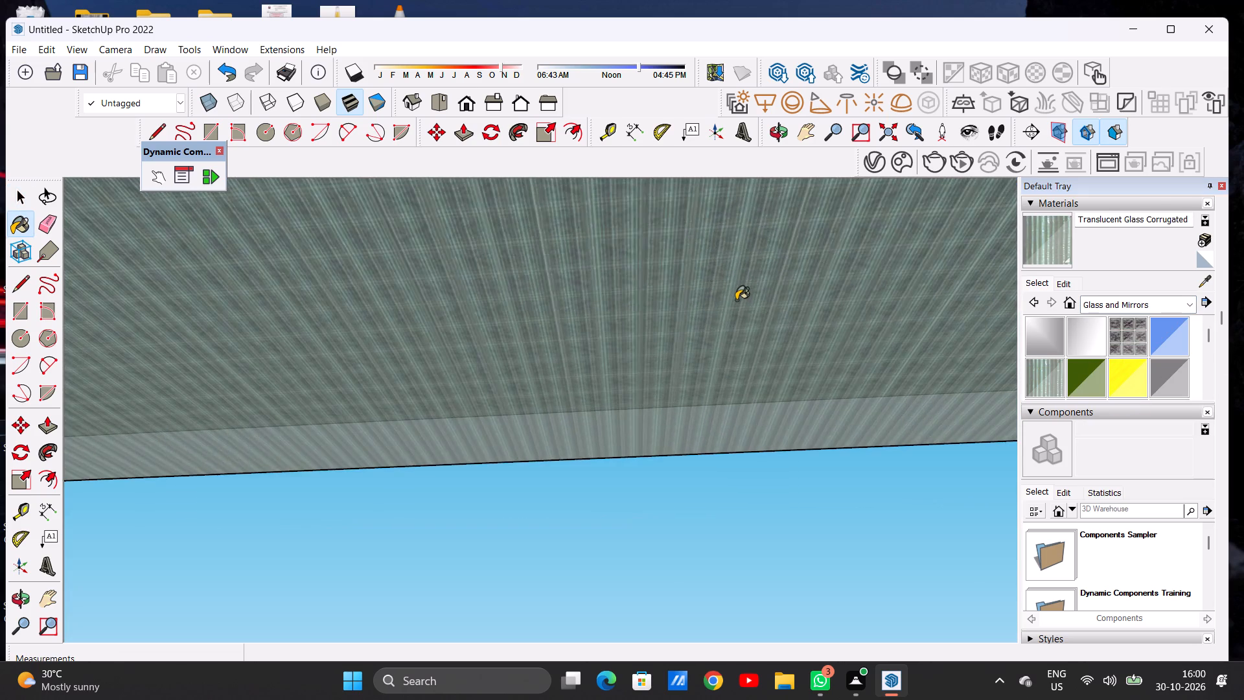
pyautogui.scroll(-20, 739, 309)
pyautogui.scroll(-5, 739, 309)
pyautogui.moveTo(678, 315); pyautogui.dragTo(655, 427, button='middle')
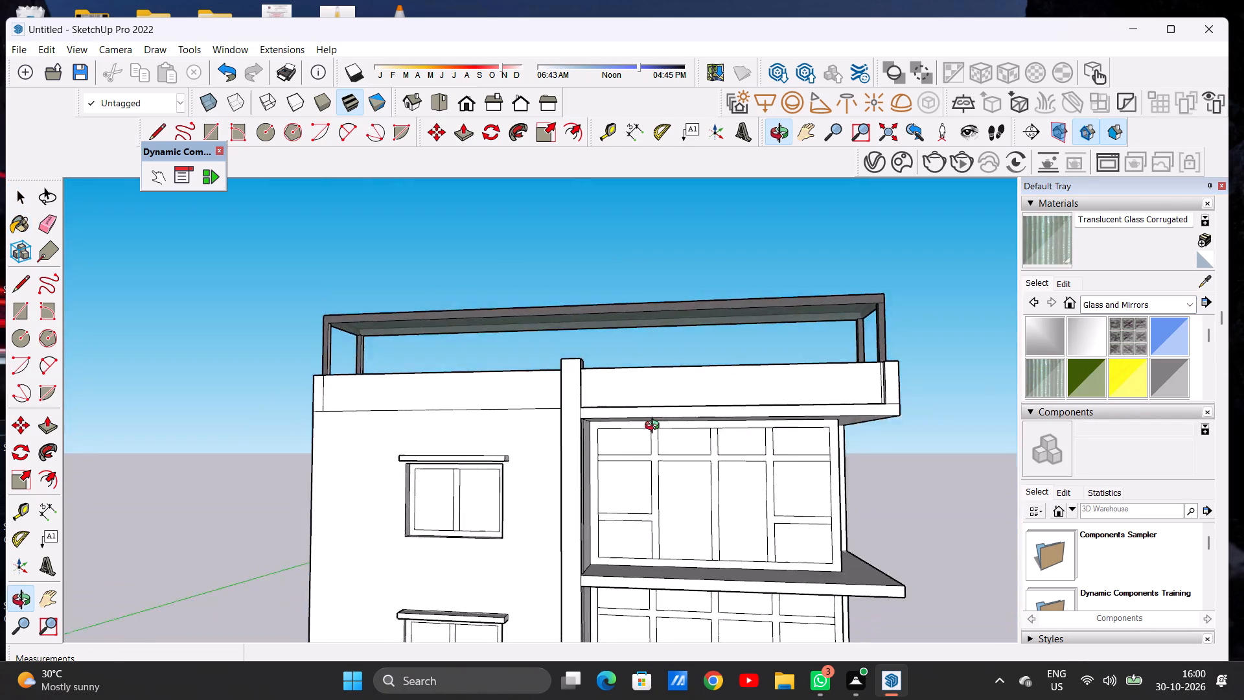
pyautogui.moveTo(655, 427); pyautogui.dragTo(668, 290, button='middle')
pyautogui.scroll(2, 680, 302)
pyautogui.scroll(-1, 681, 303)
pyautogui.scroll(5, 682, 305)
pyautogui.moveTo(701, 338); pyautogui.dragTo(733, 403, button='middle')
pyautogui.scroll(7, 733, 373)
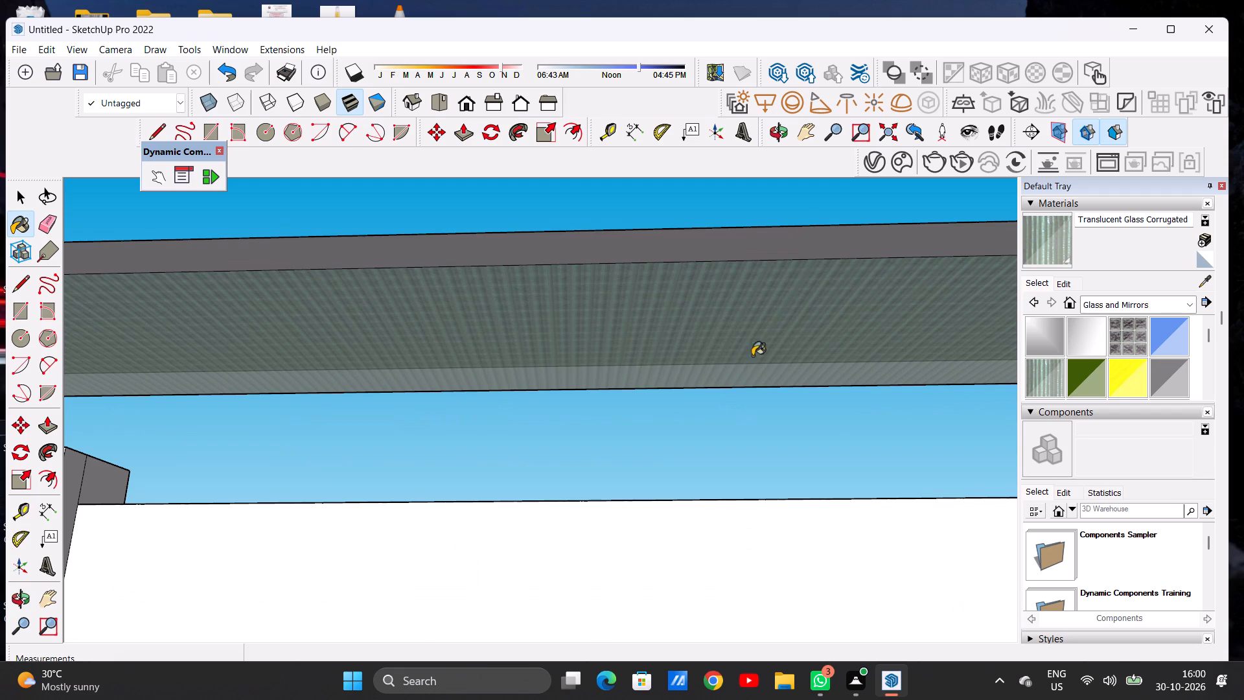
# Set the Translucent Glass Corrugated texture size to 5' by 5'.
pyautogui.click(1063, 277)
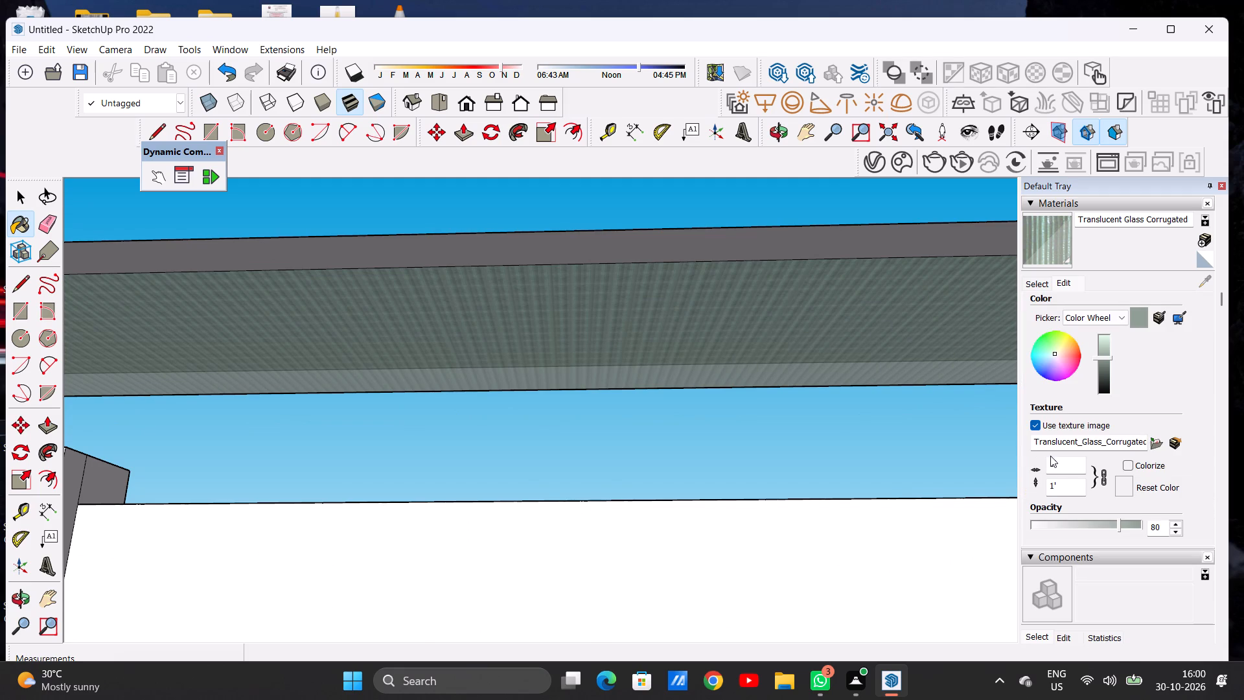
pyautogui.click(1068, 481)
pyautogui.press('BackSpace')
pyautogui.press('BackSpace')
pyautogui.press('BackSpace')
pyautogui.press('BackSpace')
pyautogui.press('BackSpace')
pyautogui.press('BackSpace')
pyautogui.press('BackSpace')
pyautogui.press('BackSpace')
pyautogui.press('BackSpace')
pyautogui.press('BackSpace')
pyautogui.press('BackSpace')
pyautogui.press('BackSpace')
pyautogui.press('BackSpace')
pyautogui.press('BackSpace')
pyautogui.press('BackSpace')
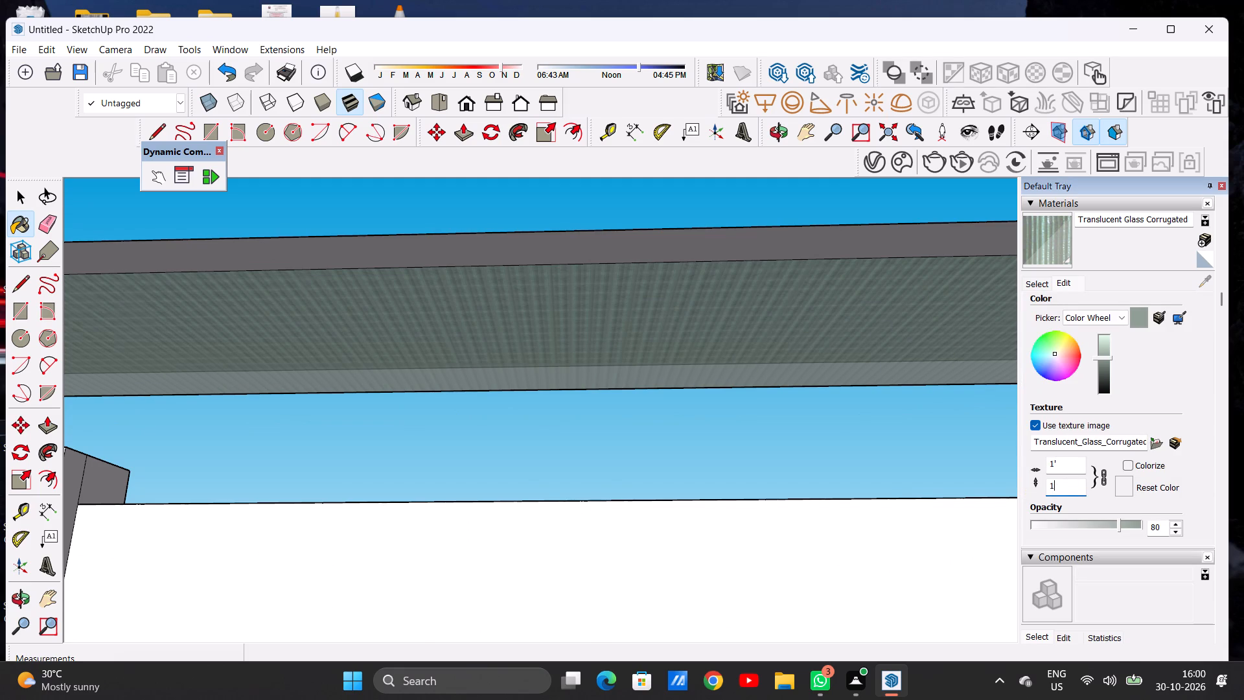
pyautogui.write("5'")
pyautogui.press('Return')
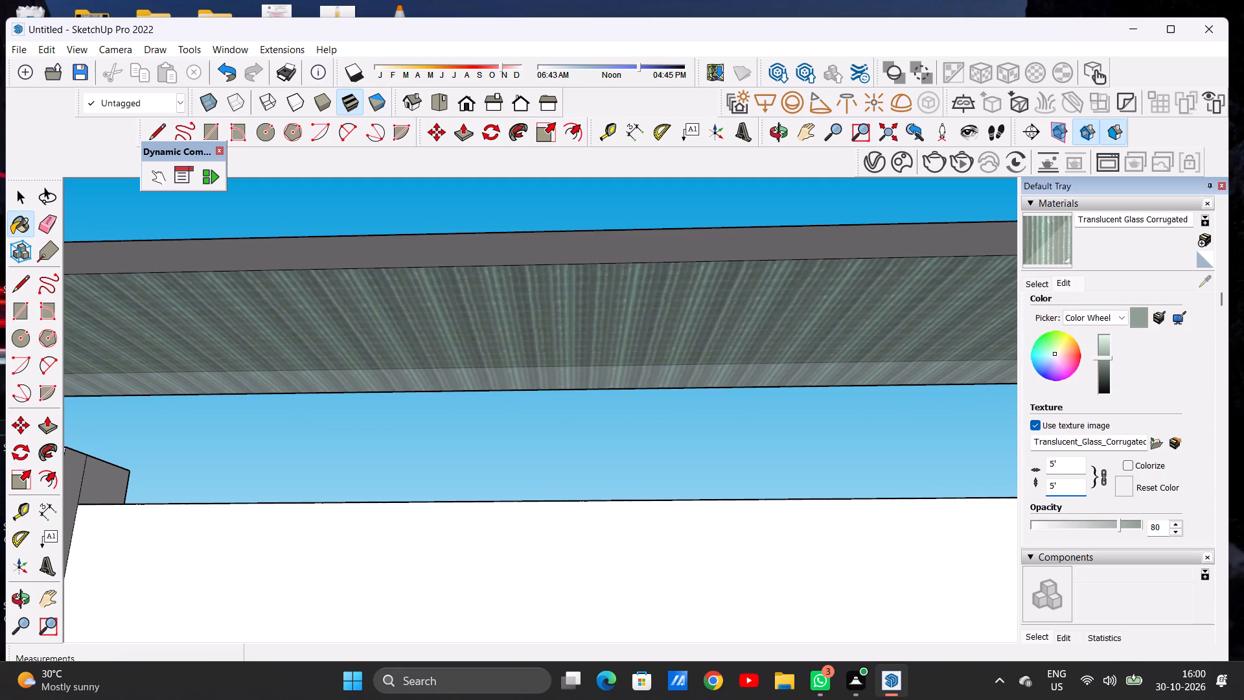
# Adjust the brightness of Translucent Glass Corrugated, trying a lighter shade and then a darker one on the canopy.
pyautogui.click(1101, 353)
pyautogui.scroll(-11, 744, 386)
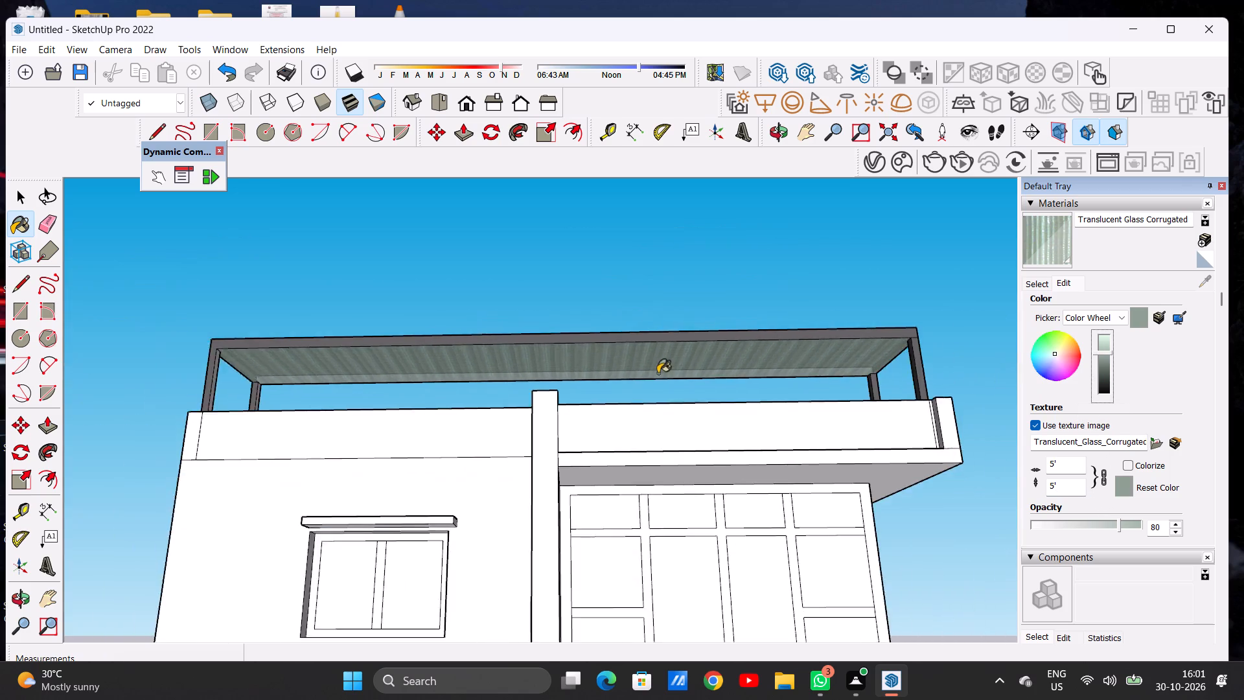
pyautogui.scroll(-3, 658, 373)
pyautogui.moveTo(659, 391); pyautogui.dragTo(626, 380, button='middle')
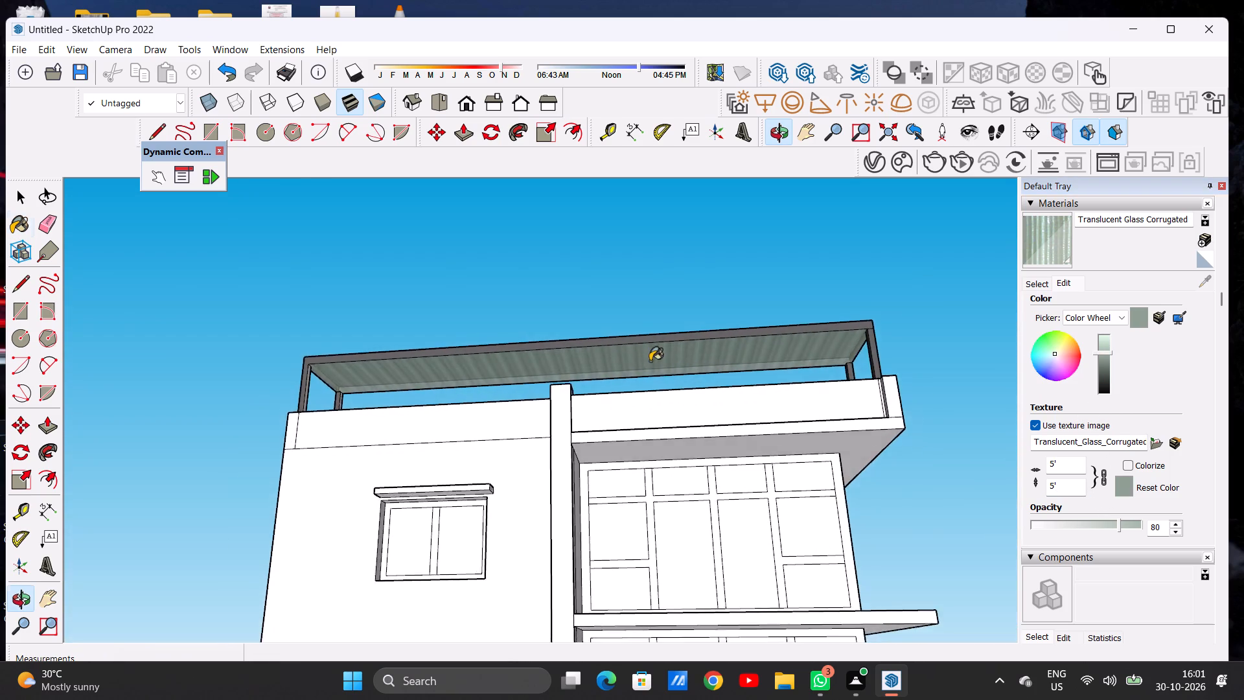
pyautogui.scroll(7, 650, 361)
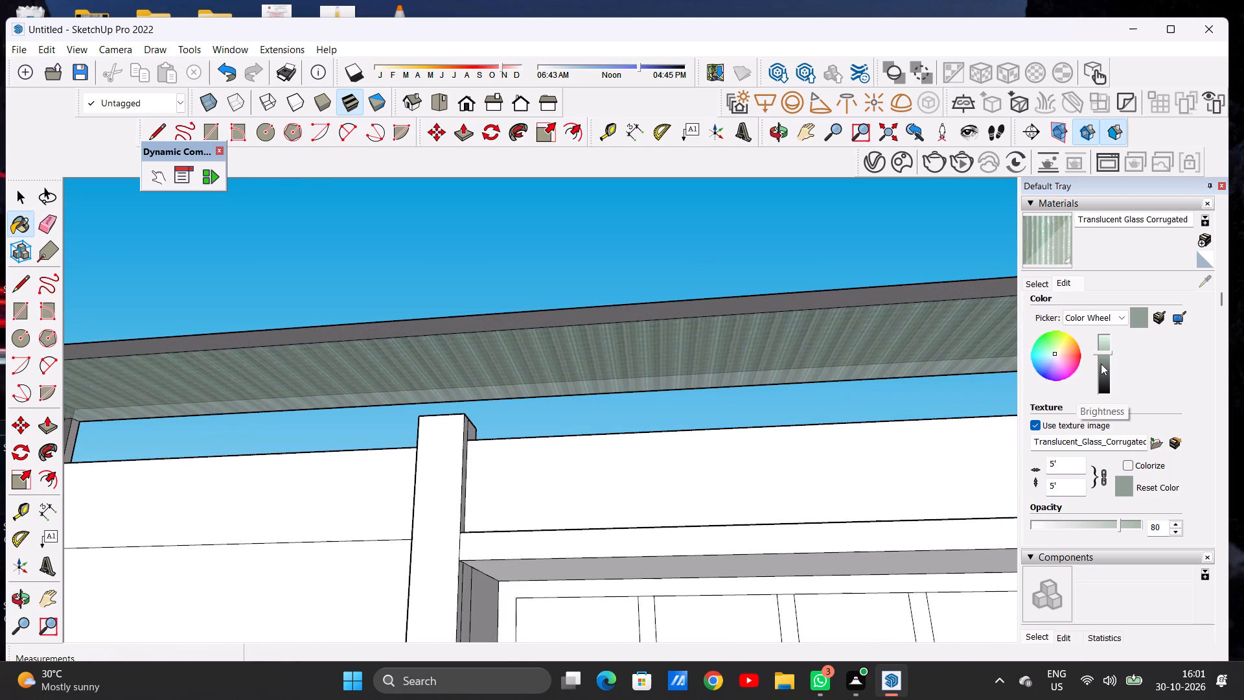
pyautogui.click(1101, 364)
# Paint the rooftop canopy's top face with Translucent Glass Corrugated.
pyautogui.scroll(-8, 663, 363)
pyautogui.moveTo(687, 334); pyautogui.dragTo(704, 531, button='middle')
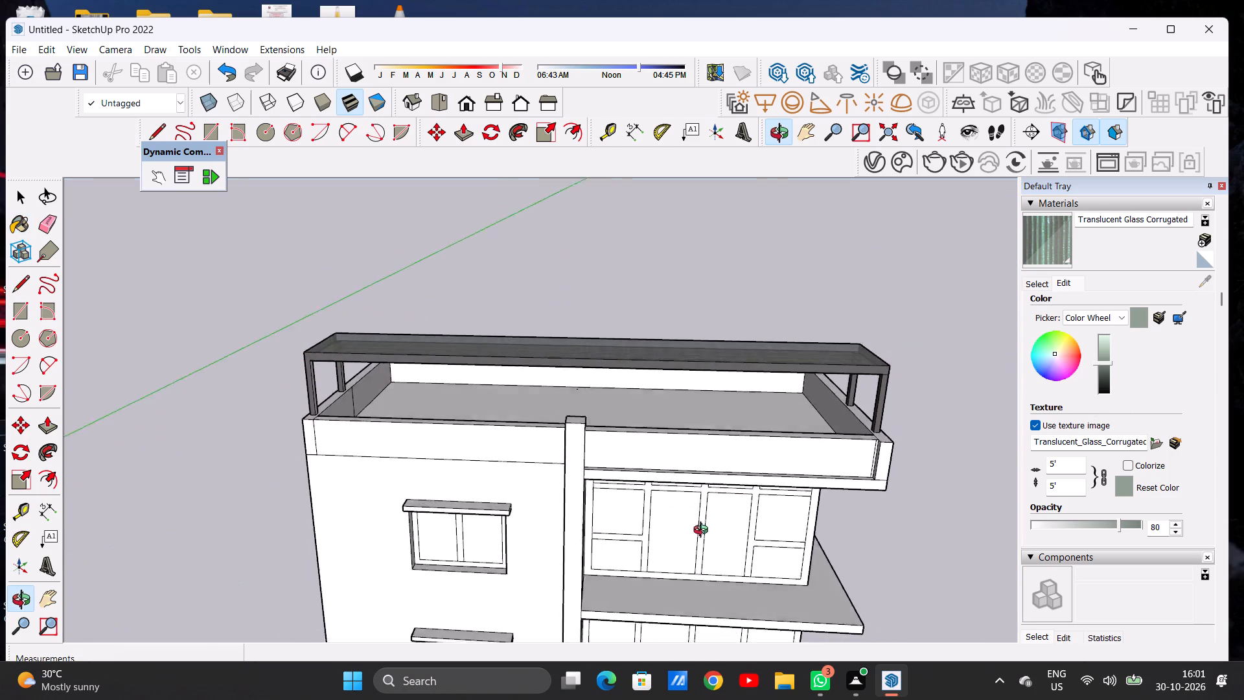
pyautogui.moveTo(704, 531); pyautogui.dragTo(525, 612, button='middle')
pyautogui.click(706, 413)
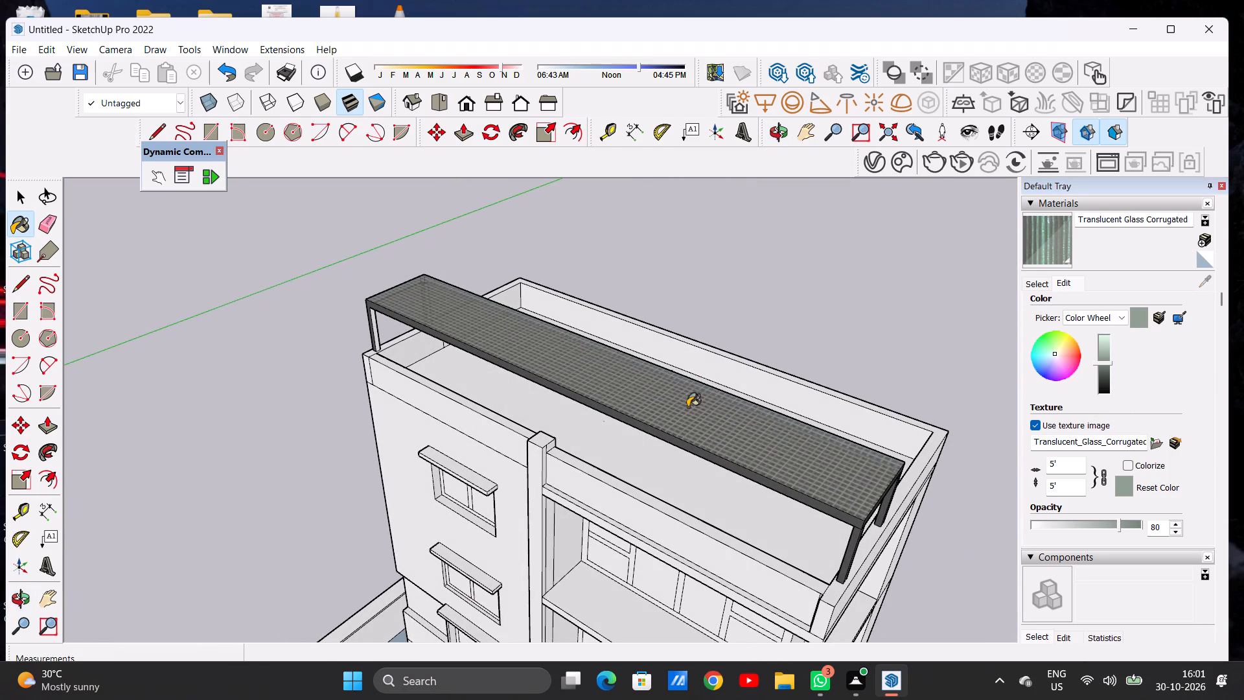
# Examine the corrugated glass on the canopy's underside from the front and below.
pyautogui.moveTo(579, 441); pyautogui.dragTo(785, 290, button='middle')
pyautogui.moveTo(571, 422); pyautogui.dragTo(560, 286, button='middle')
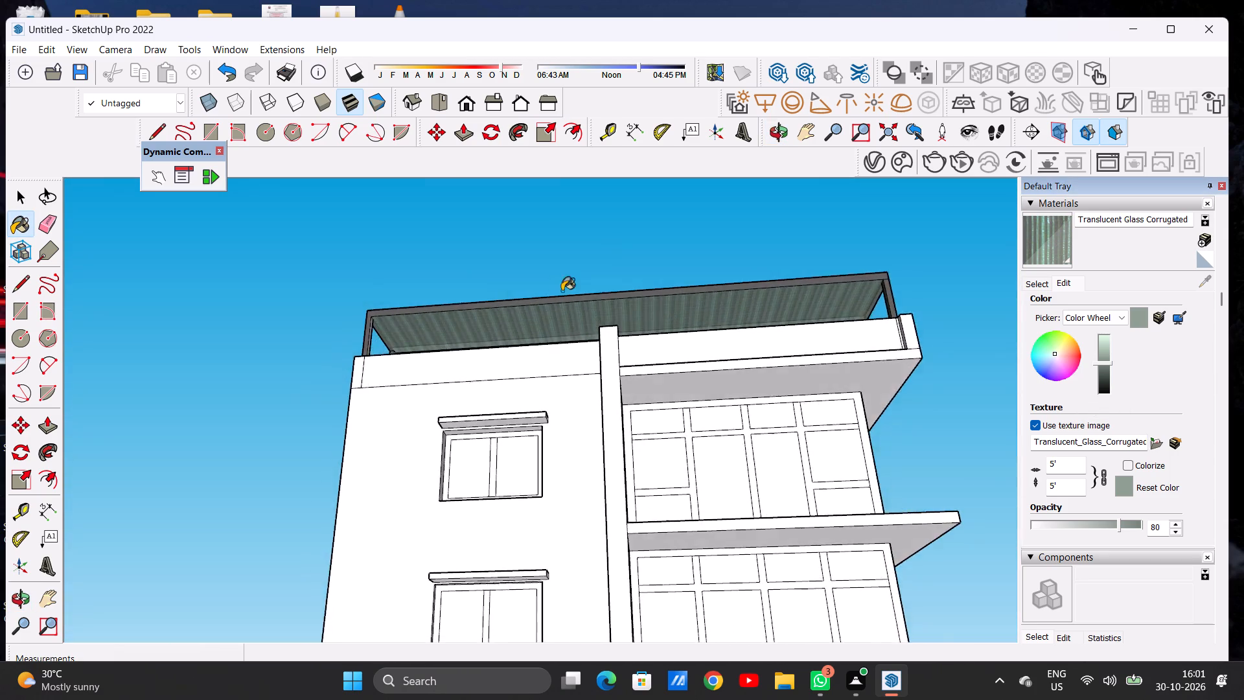
pyautogui.scroll(16, 580, 301)
pyautogui.scroll(-2, 593, 316)
pyautogui.scroll(10, 593, 316)
pyautogui.scroll(-14, 597, 309)
pyautogui.scroll(1, 601, 332)
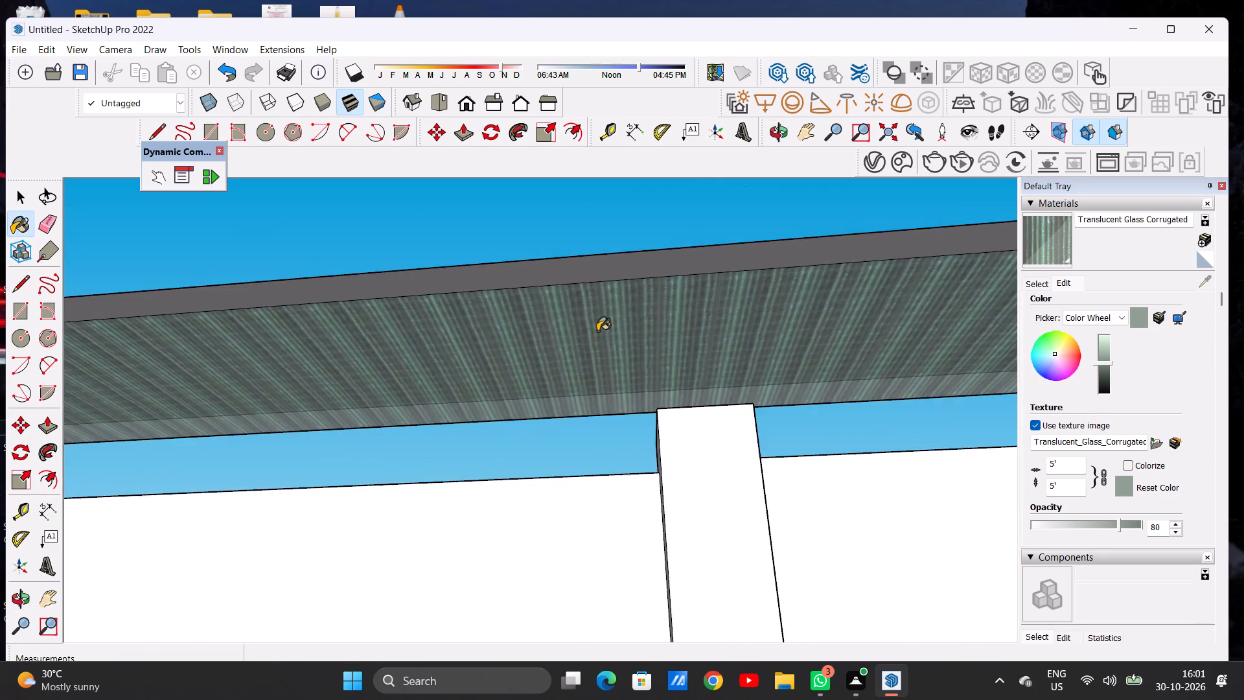
pyautogui.scroll(-2, 588, 325)
pyautogui.scroll(1, 588, 325)
pyautogui.scroll(-11, 588, 325)
pyautogui.moveTo(619, 346); pyautogui.dragTo(622, 333, button='middle')
pyautogui.scroll(10, 628, 331)
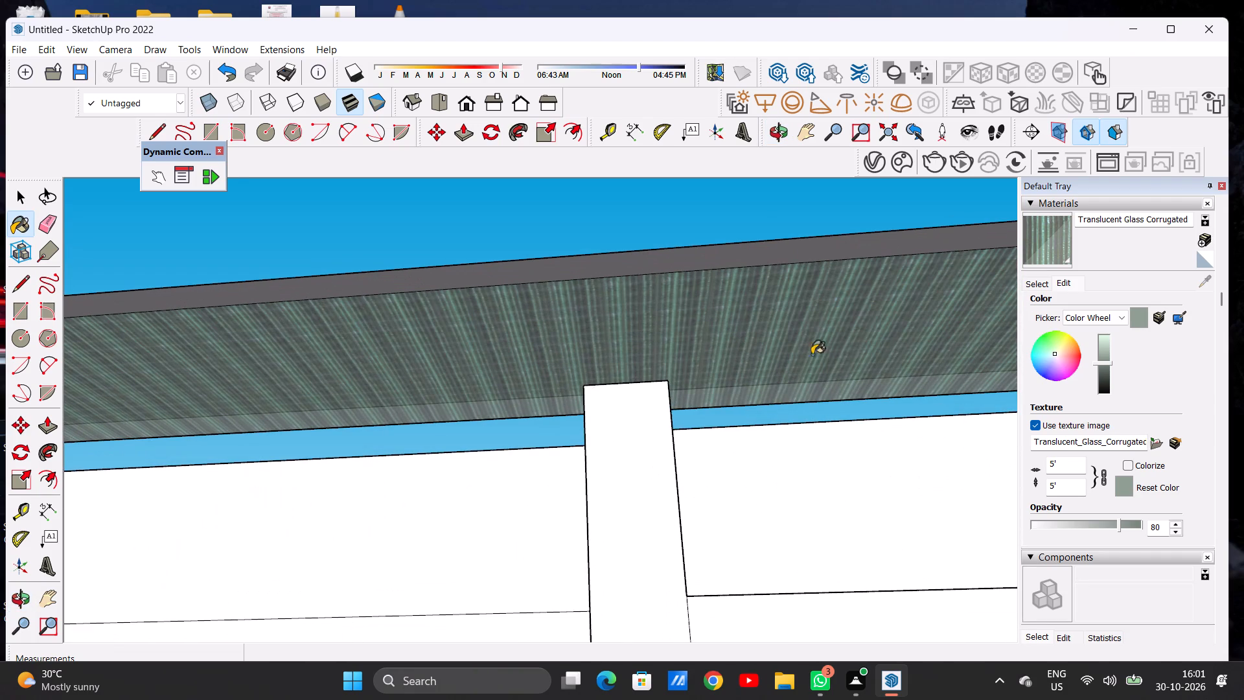
# Paint the rooftop canopy's underside with Translucent Glass Block Dark.
pyautogui.click(1037, 288)
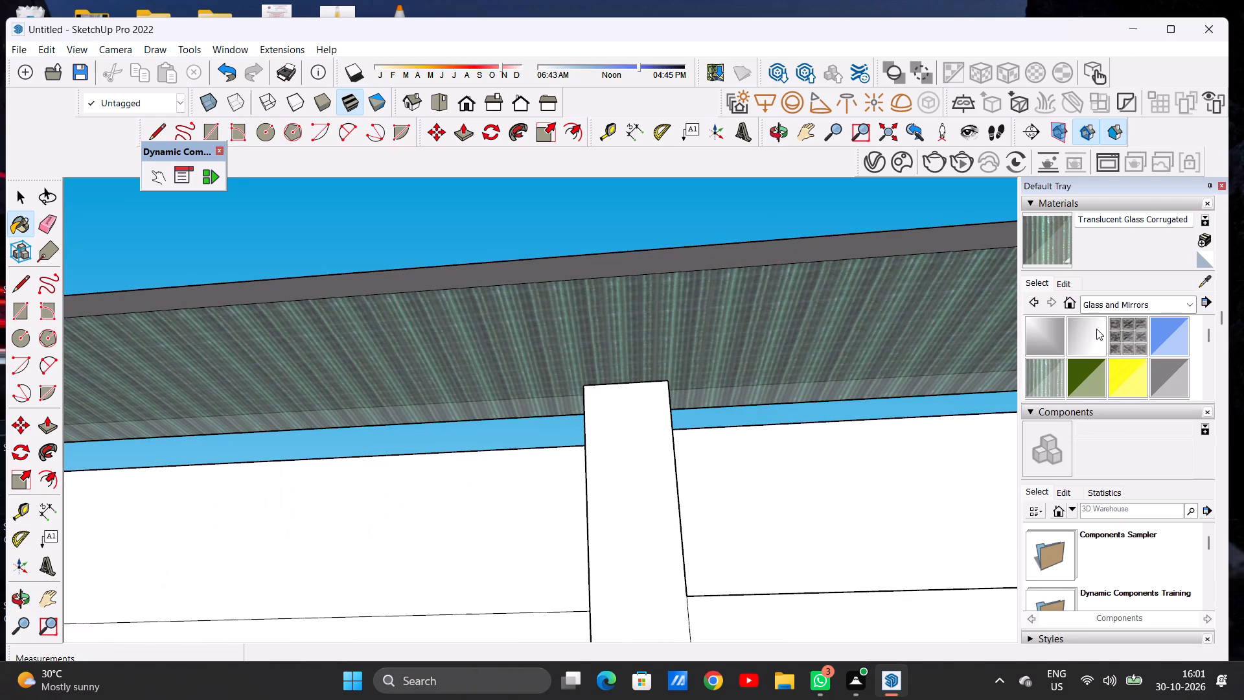
pyautogui.click(1116, 332)
pyautogui.click(817, 309)
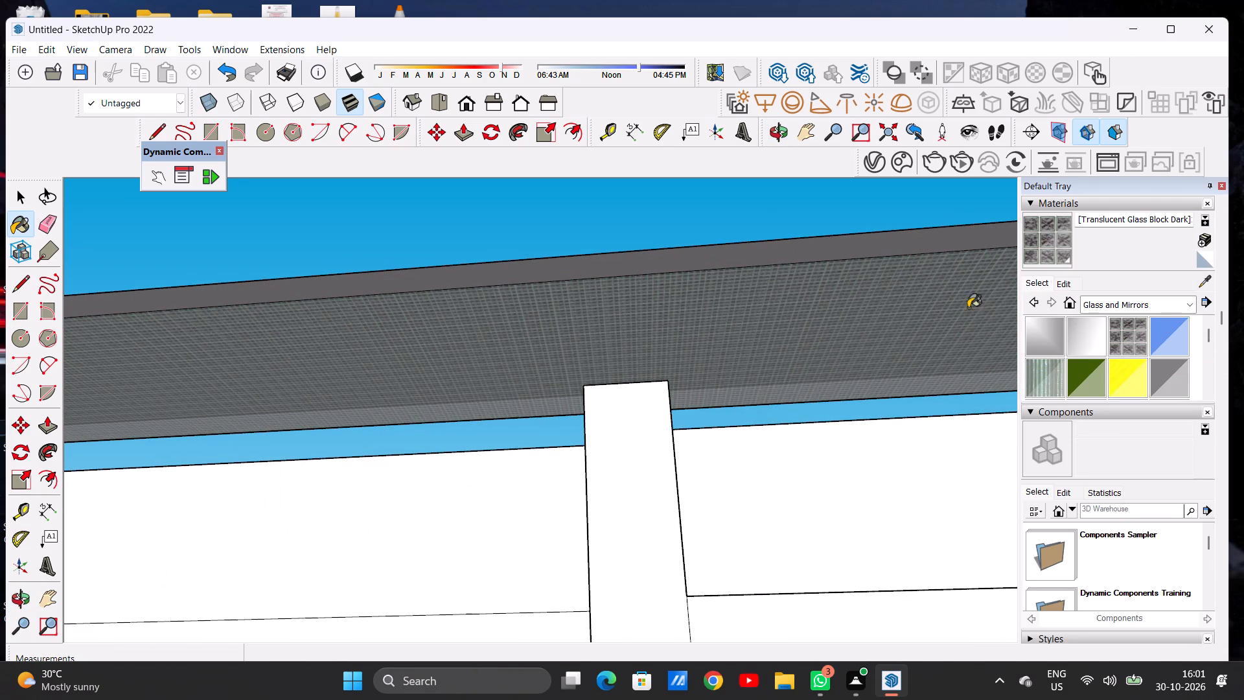
# Set the Translucent Glass Block Dark texture size to 5' by 5' and darken the material's brightness.
pyautogui.click(1063, 285)
pyautogui.click(1079, 484)
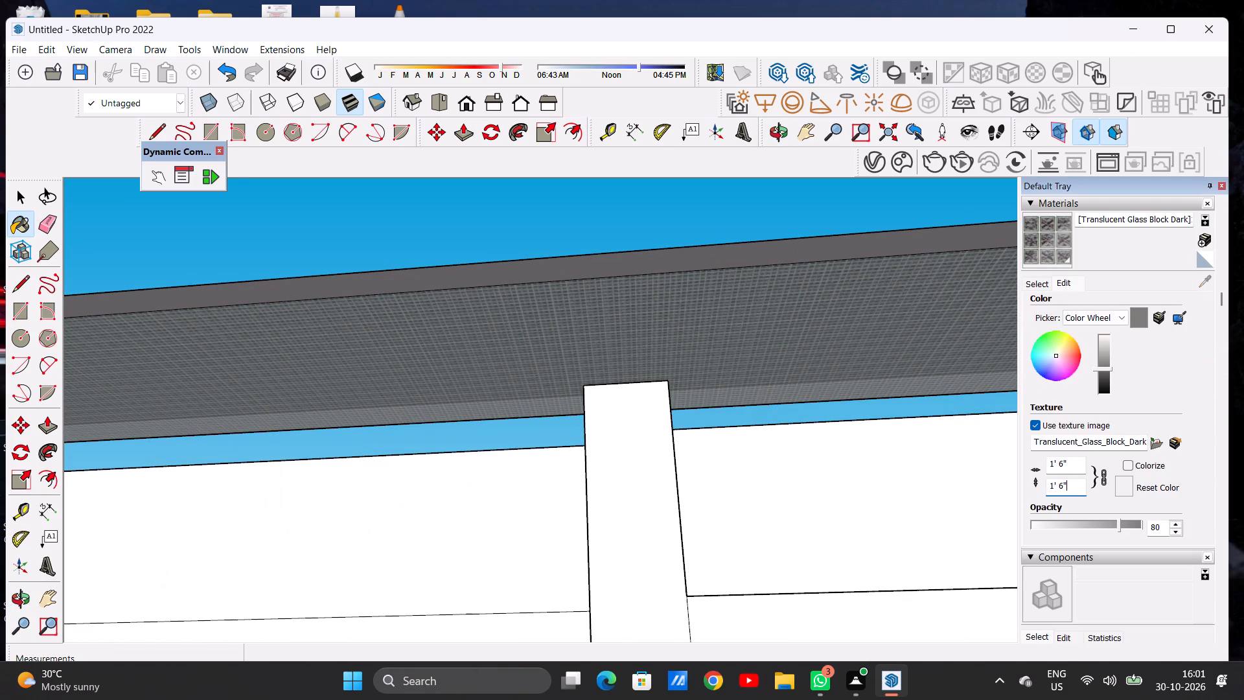
pyautogui.press('BackSpace')
pyautogui.press('BackSpace')
pyautogui.press('BackSpace')
pyautogui.press('BackSpace')
pyautogui.press('BackSpace')
pyautogui.press('BackSpace')
pyautogui.press('BackSpace')
pyautogui.press('BackSpace')
pyautogui.press('BackSpace')
pyautogui.press('BackSpace')
pyautogui.press('BackSpace')
pyautogui.press('BackSpace')
pyautogui.press('BackSpace')
pyautogui.press('BackSpace')
pyautogui.press('BackSpace')
pyautogui.press('BackSpace')
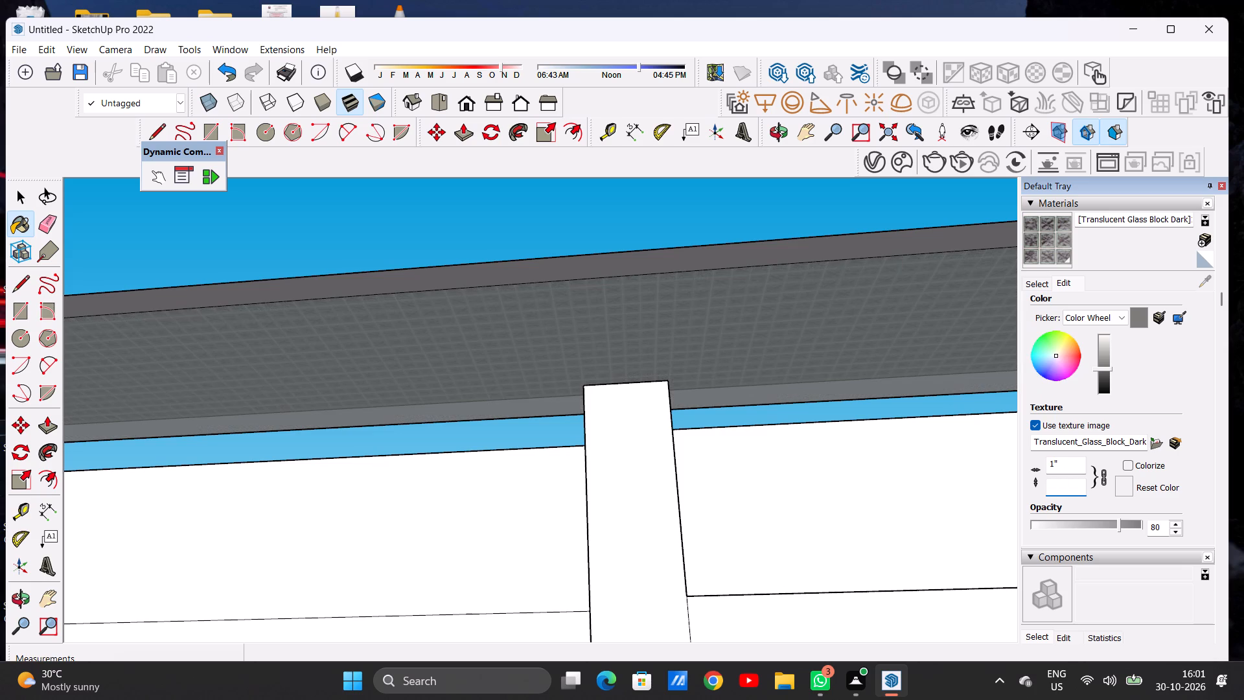
pyautogui.write("5'")
pyautogui.press('Return')
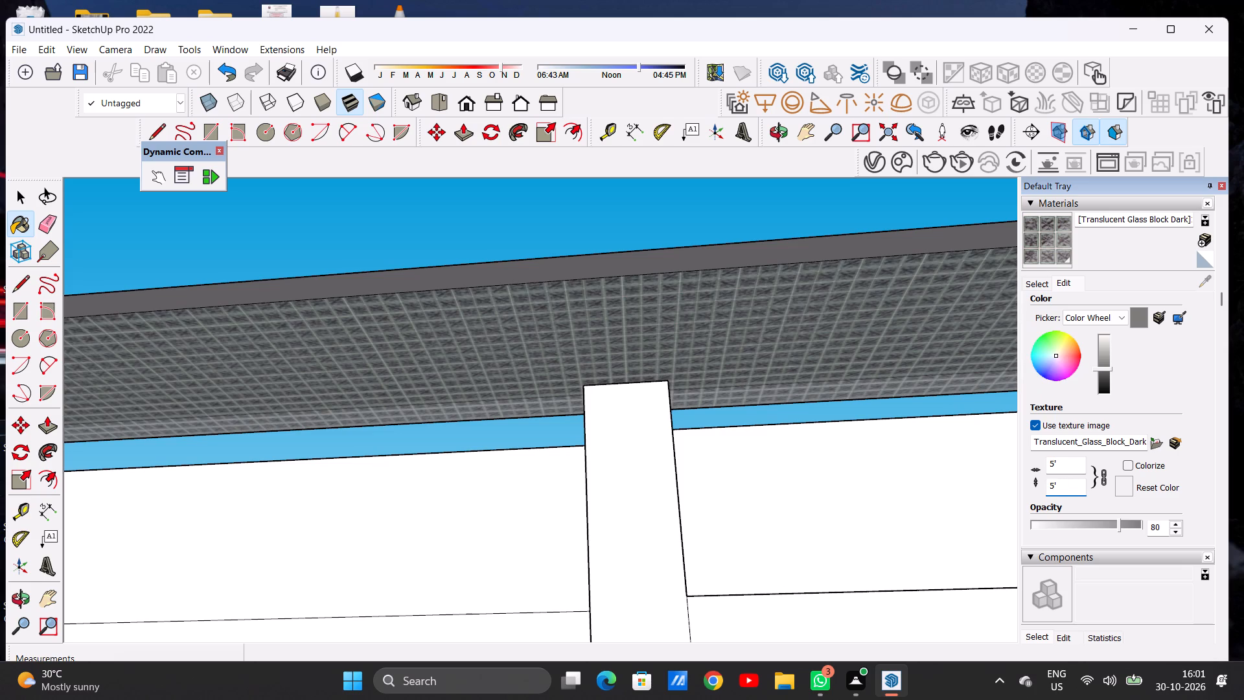
pyautogui.click(1103, 375)
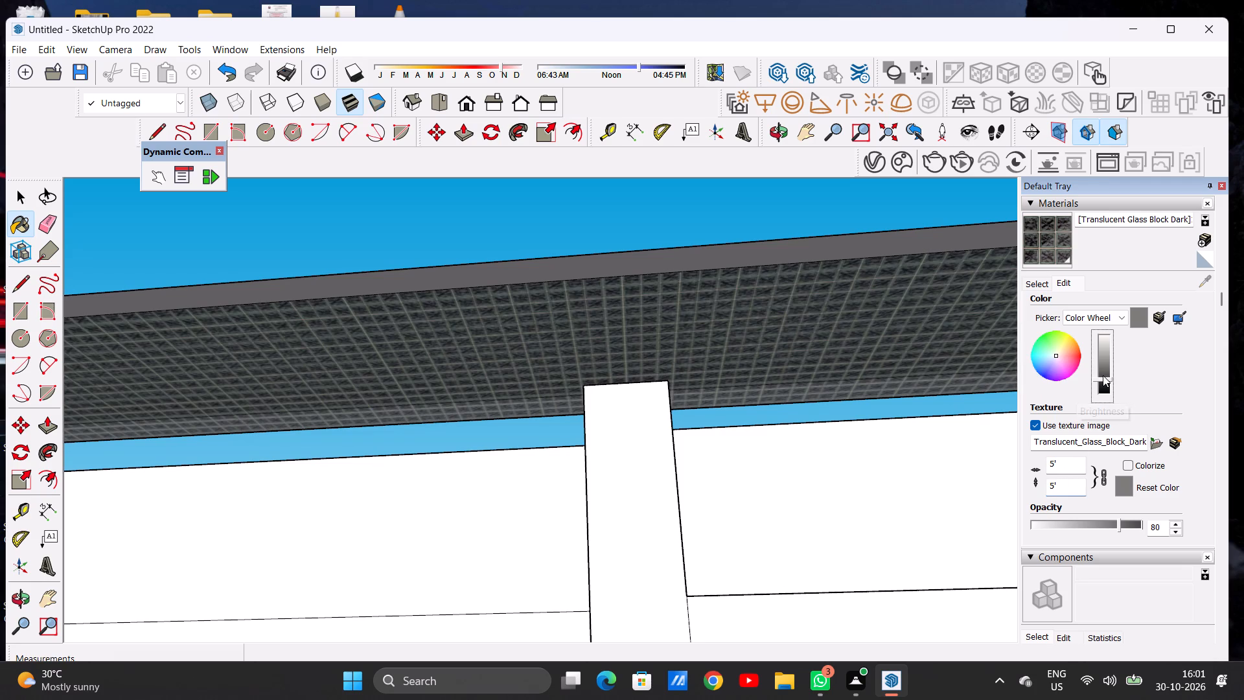
# Paint the rooftop canopy's top face with Translucent Glass Block Dark.
pyautogui.scroll(-8, 712, 368)
pyautogui.moveTo(654, 337); pyautogui.dragTo(588, 635, button='middle')
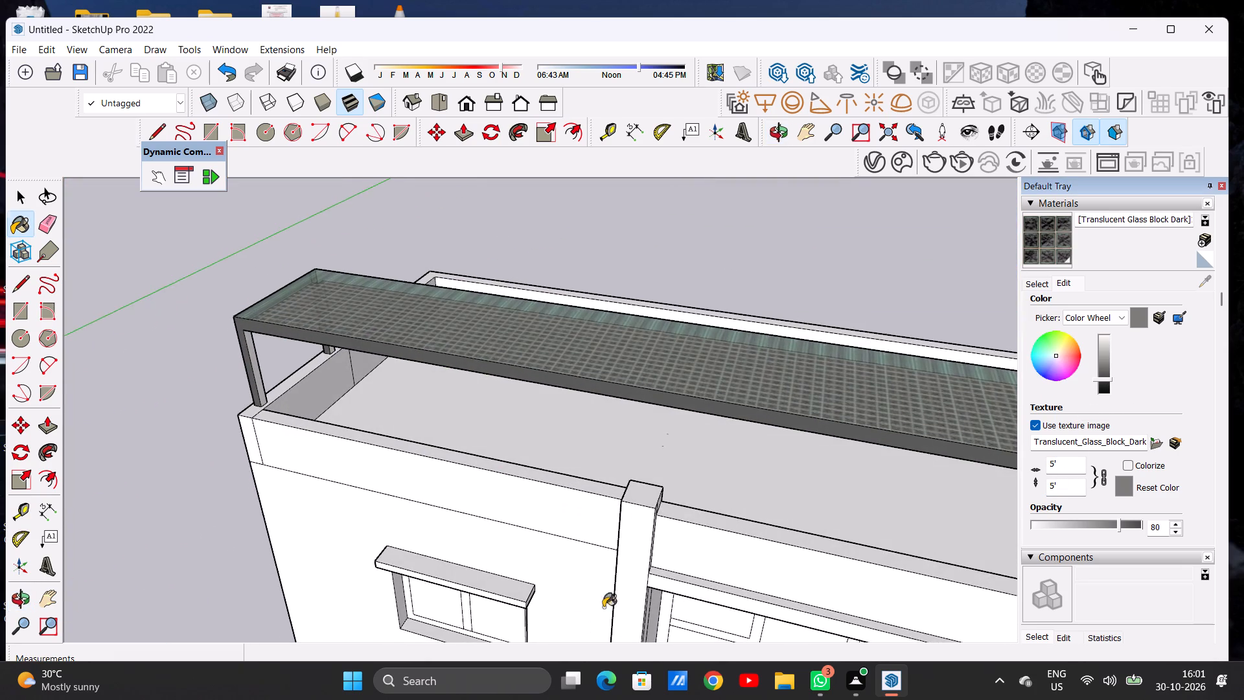
pyautogui.scroll(6, 675, 382)
pyautogui.click(675, 377)
# Examine the glass block canopy from above, the front and below, and leave the Paint Bucket tool.
pyautogui.scroll(-7, 610, 399)
pyautogui.moveTo(606, 466); pyautogui.dragTo(643, 433, button='middle')
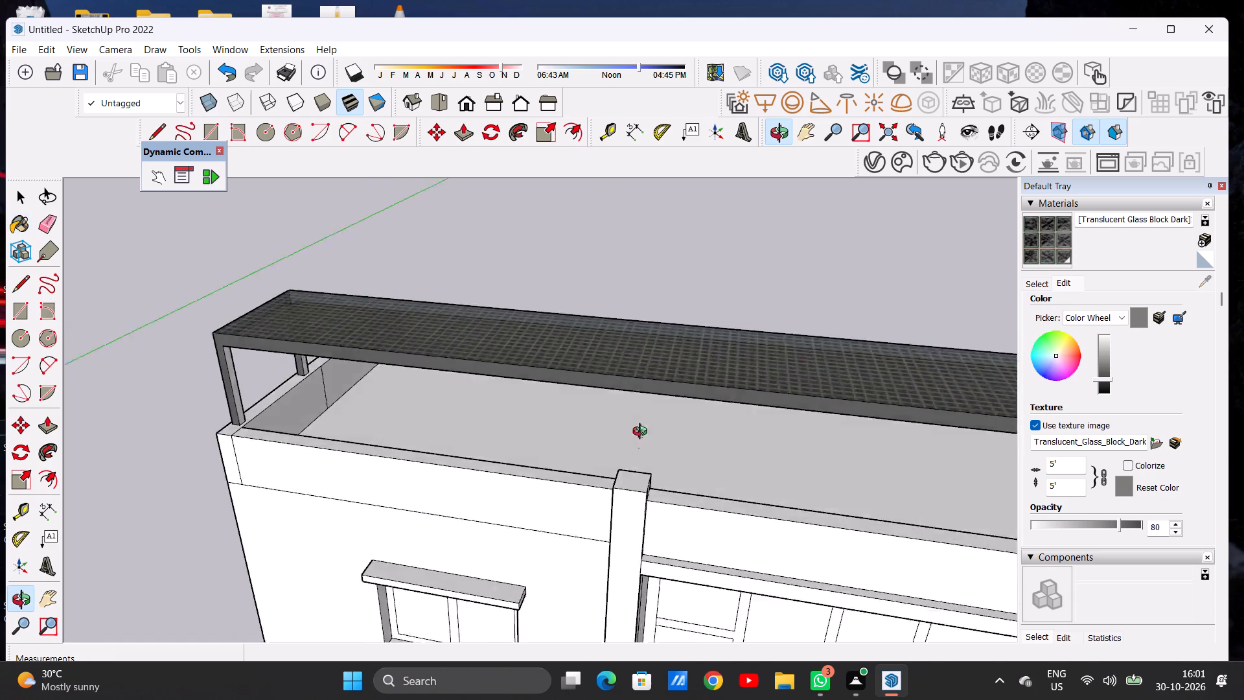
pyautogui.moveTo(643, 433); pyautogui.dragTo(731, 281, button='middle')
pyautogui.scroll(6, 704, 285)
pyautogui.scroll(1, 707, 355)
pyautogui.moveTo(706, 351); pyautogui.dragTo(678, 345, button='middle')
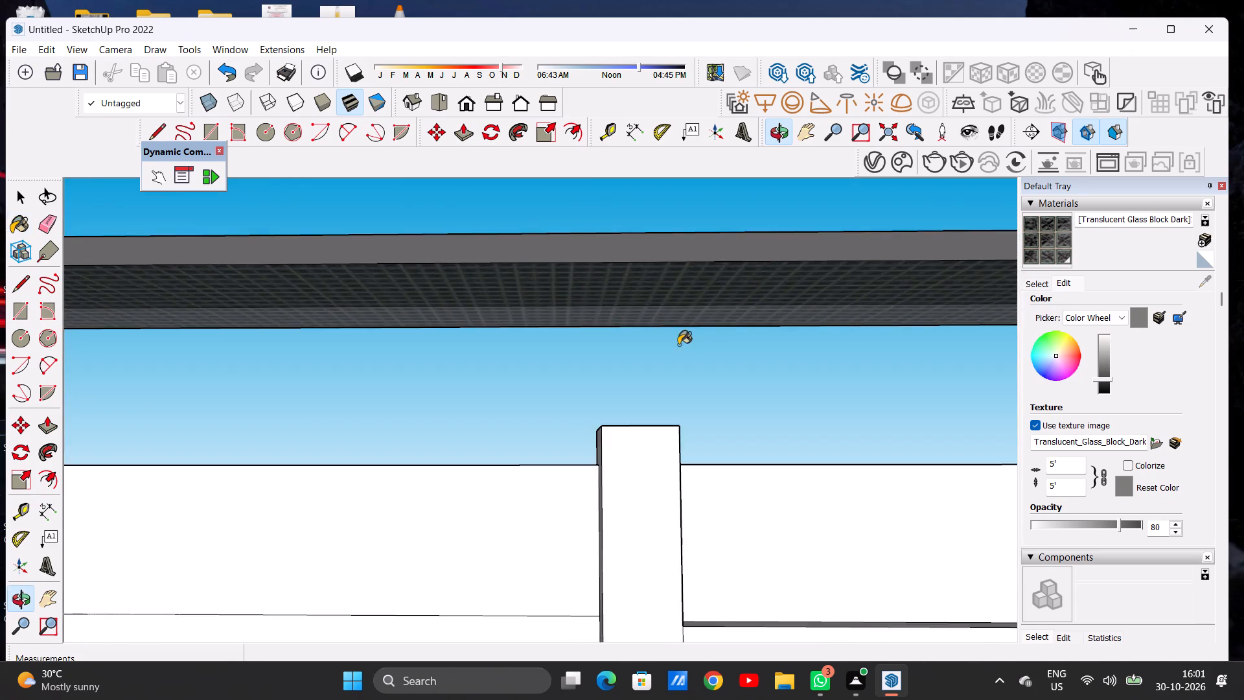
pyautogui.scroll(-20, 623, 342)
pyautogui.scroll(-3, 623, 342)
pyautogui.moveTo(572, 343); pyautogui.dragTo(564, 426, button='middle')
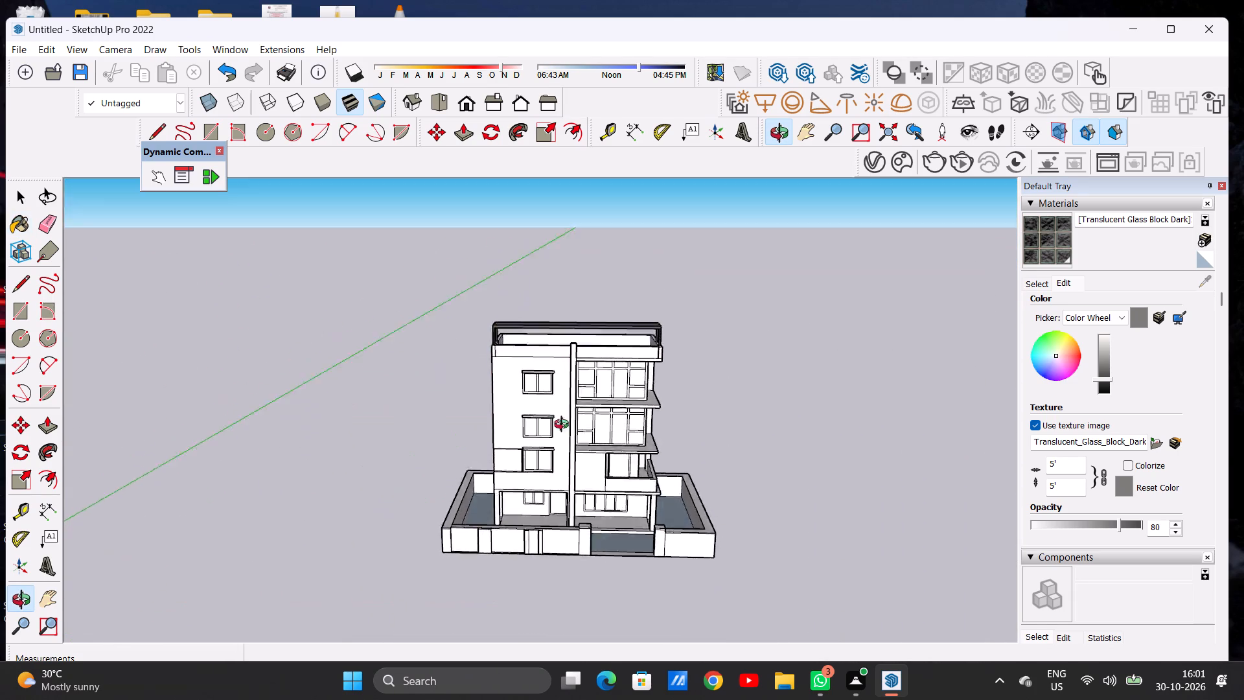
pyautogui.moveTo(564, 426); pyautogui.dragTo(558, 288, button='middle')
pyautogui.scroll(12, 579, 312)
pyautogui.scroll(-1, 595, 344)
pyautogui.scroll(2, 595, 344)
pyautogui.press('space')
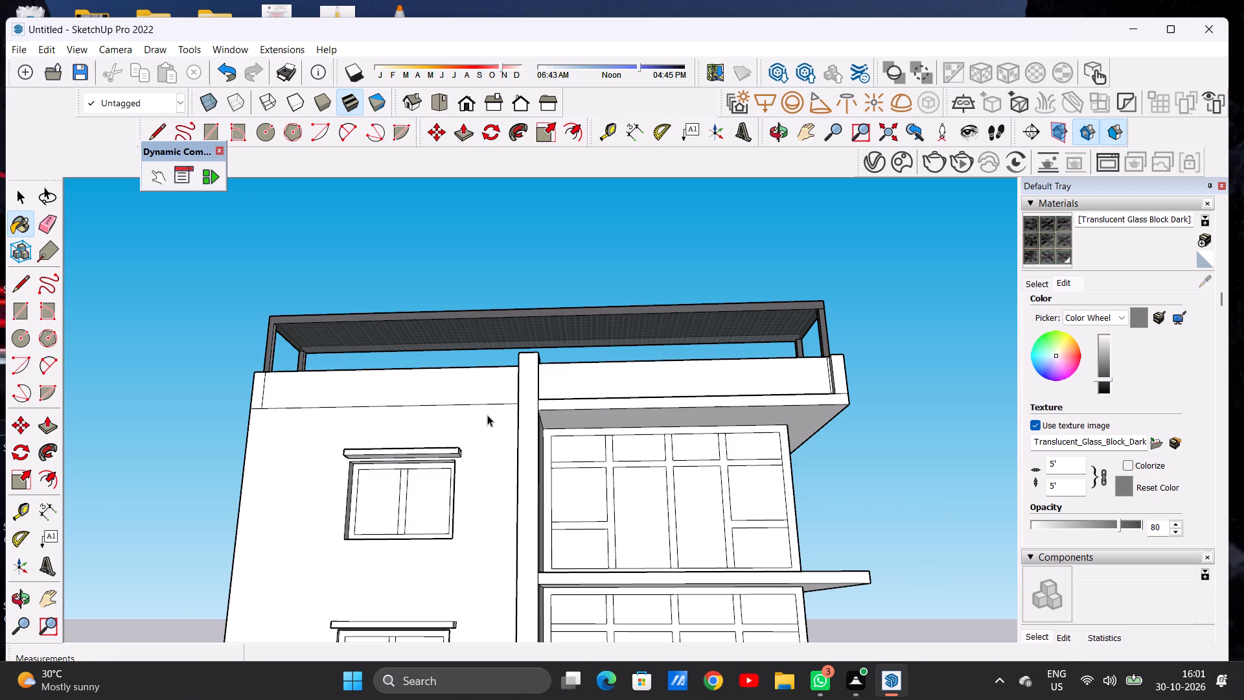
# Examine the canopy's underside up close and the whole house from the front at a distance.
pyautogui.scroll(-15, 491, 412)
pyautogui.moveTo(543, 399); pyautogui.dragTo(547, 546, button='middle')
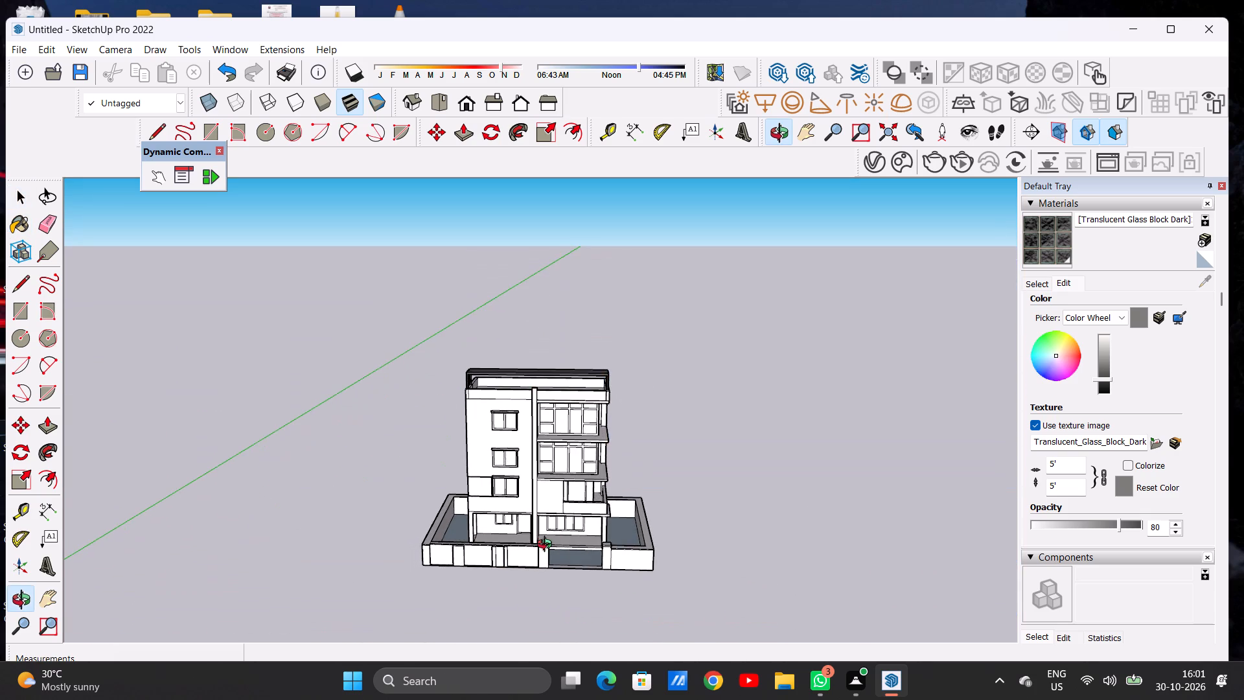
pyautogui.moveTo(547, 546); pyautogui.dragTo(546, 506, button='middle')
pyautogui.scroll(11, 538, 396)
pyautogui.moveTo(529, 383); pyautogui.dragTo(528, 303, button='middle')
pyautogui.scroll(5, 532, 325)
pyautogui.scroll(-1, 544, 351)
pyautogui.scroll(1, 544, 351)
pyautogui.scroll(-1, 544, 351)
pyautogui.scroll(12, 544, 351)
pyautogui.moveTo(557, 371); pyautogui.dragTo(576, 233, button='middle')
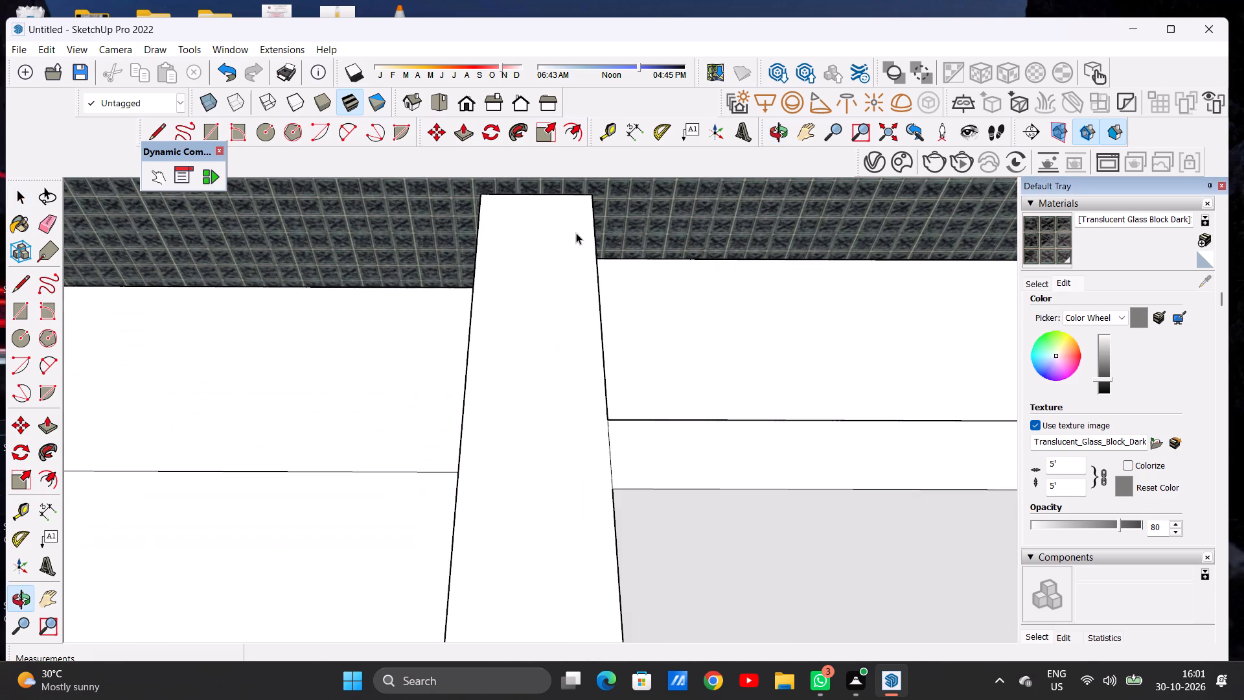
pyautogui.moveTo(573, 279); pyautogui.dragTo(523, 406, button='middle')
pyautogui.scroll(-8, 536, 408)
pyautogui.scroll(1, 547, 408)
pyautogui.scroll(-7, 570, 401)
pyautogui.scroll(1, 570, 401)
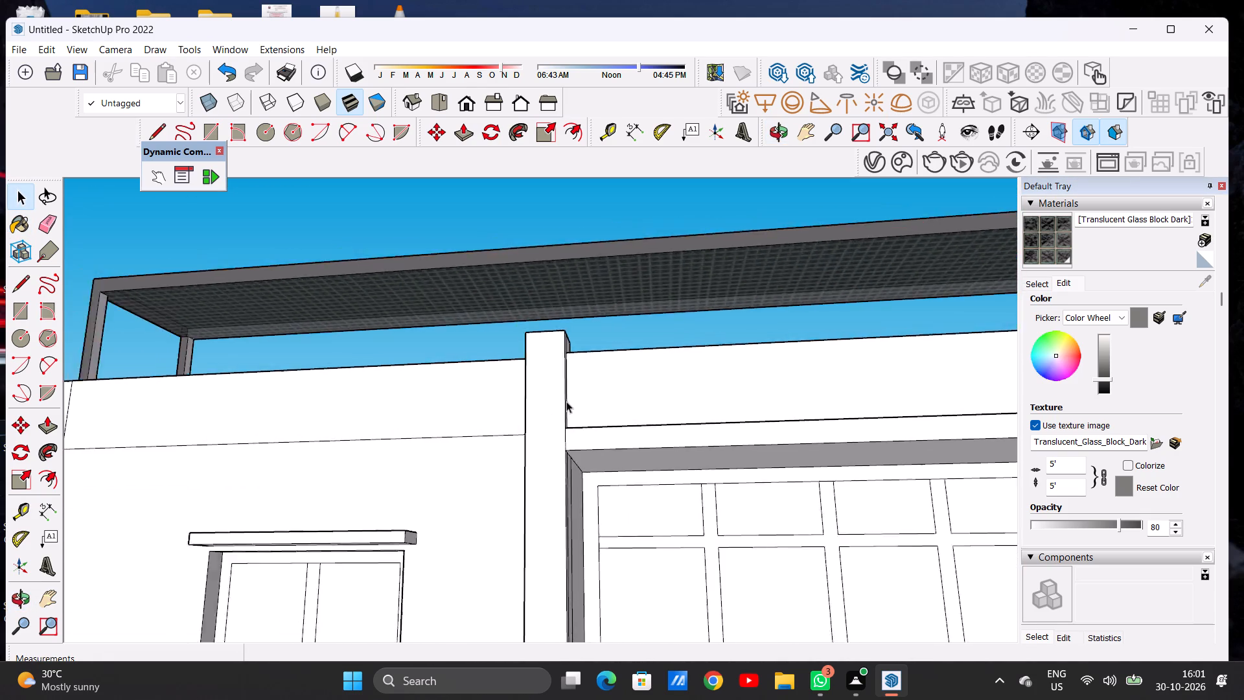
pyautogui.scroll(-20, 566, 399)
pyautogui.scroll(-1, 566, 399)
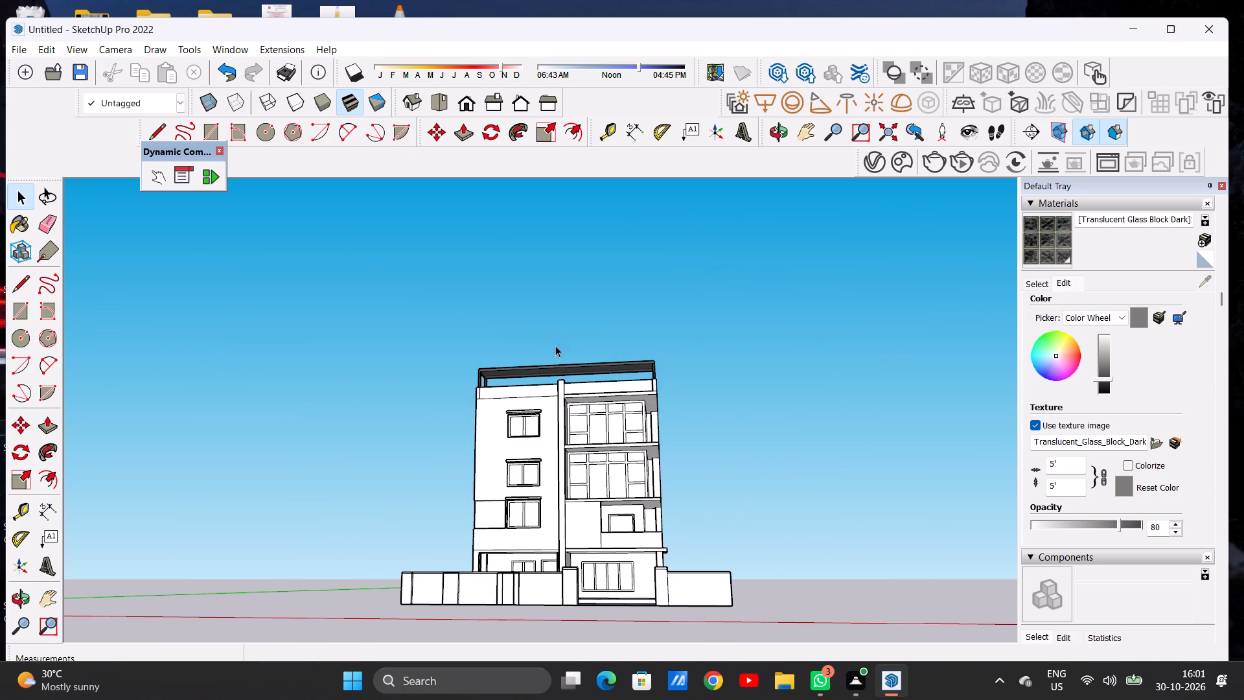
pyautogui.moveTo(557, 347); pyautogui.dragTo(580, 461, button='middle')
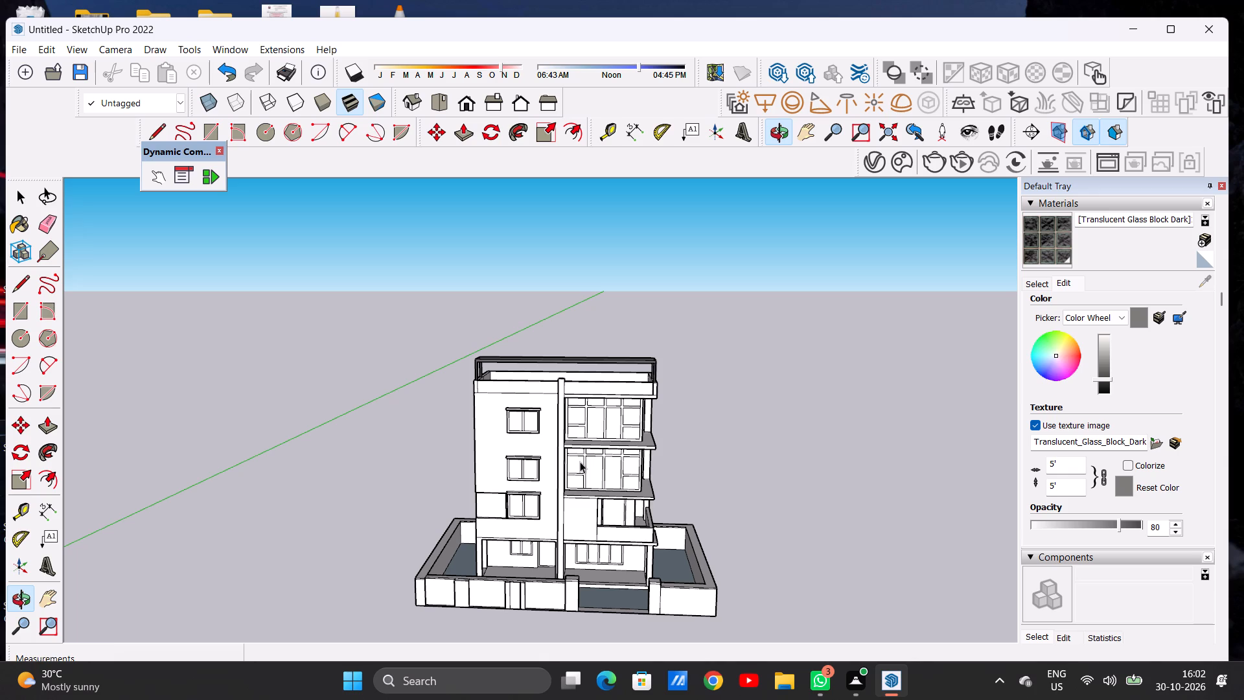
pyautogui.scroll(-7, 584, 484)
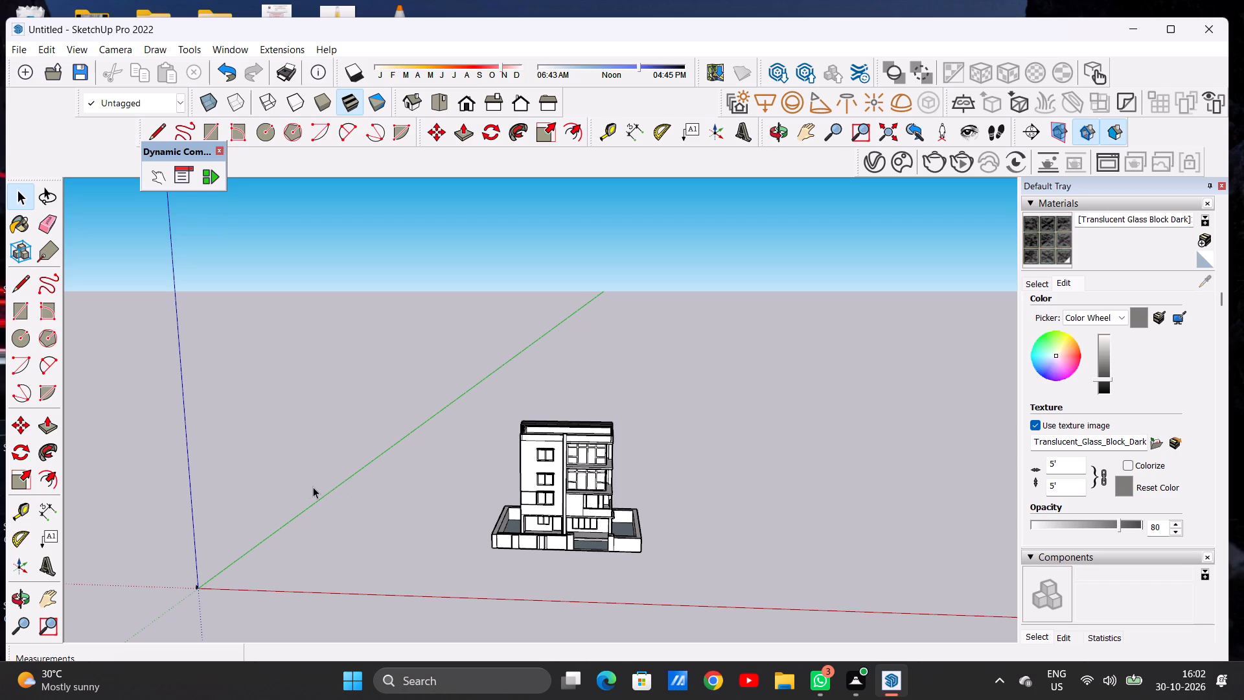
pyautogui.scroll(-7, 310, 487)
pyautogui.moveTo(346, 494); pyautogui.dragTo(392, 472, button='middle')
pyautogui.scroll(10, 425, 528)
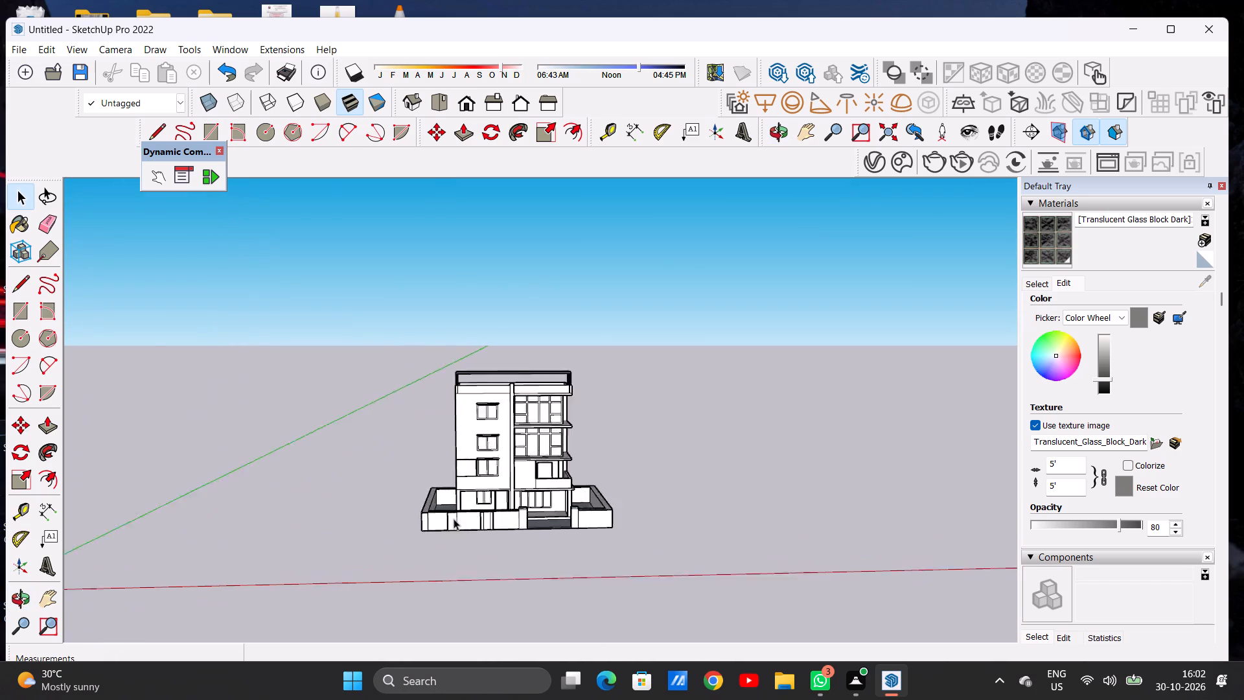
# Examine the whole house from the front, then its ground floor and front boundary wall up close.
pyautogui.scroll(10, 454, 519)
pyautogui.scroll(-11, 454, 519)
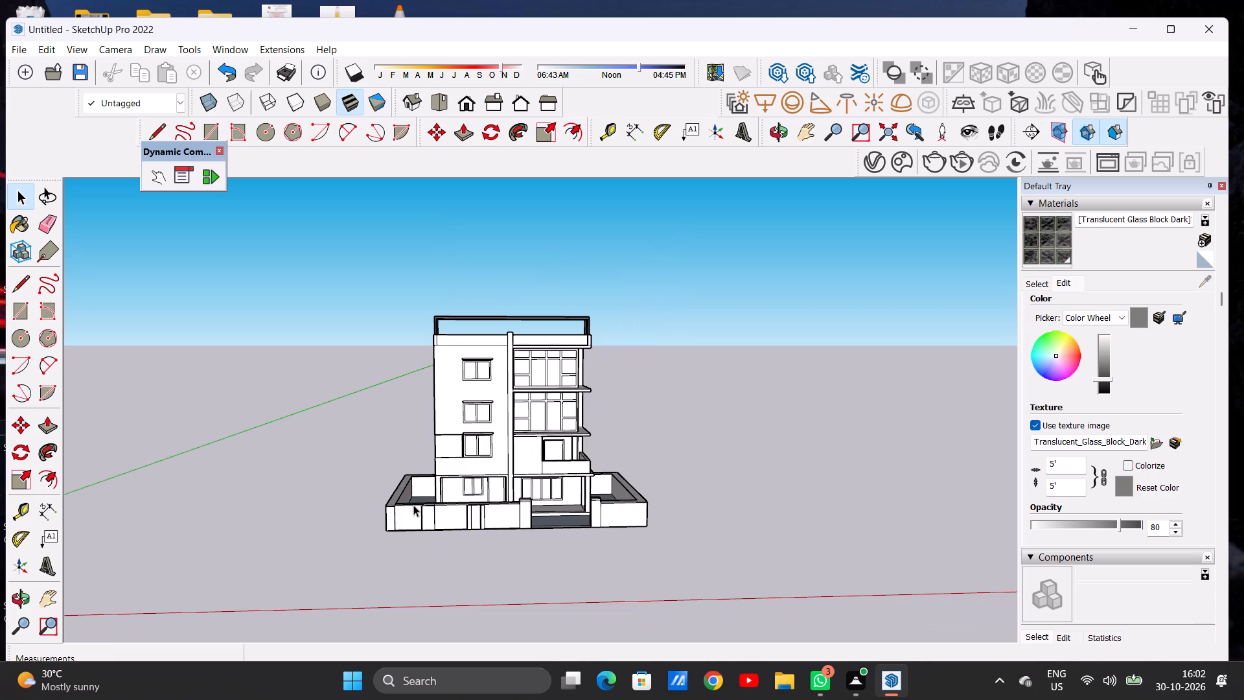
pyautogui.scroll(-6, 413, 505)
pyautogui.moveTo(452, 491); pyautogui.dragTo(450, 480, button='middle')
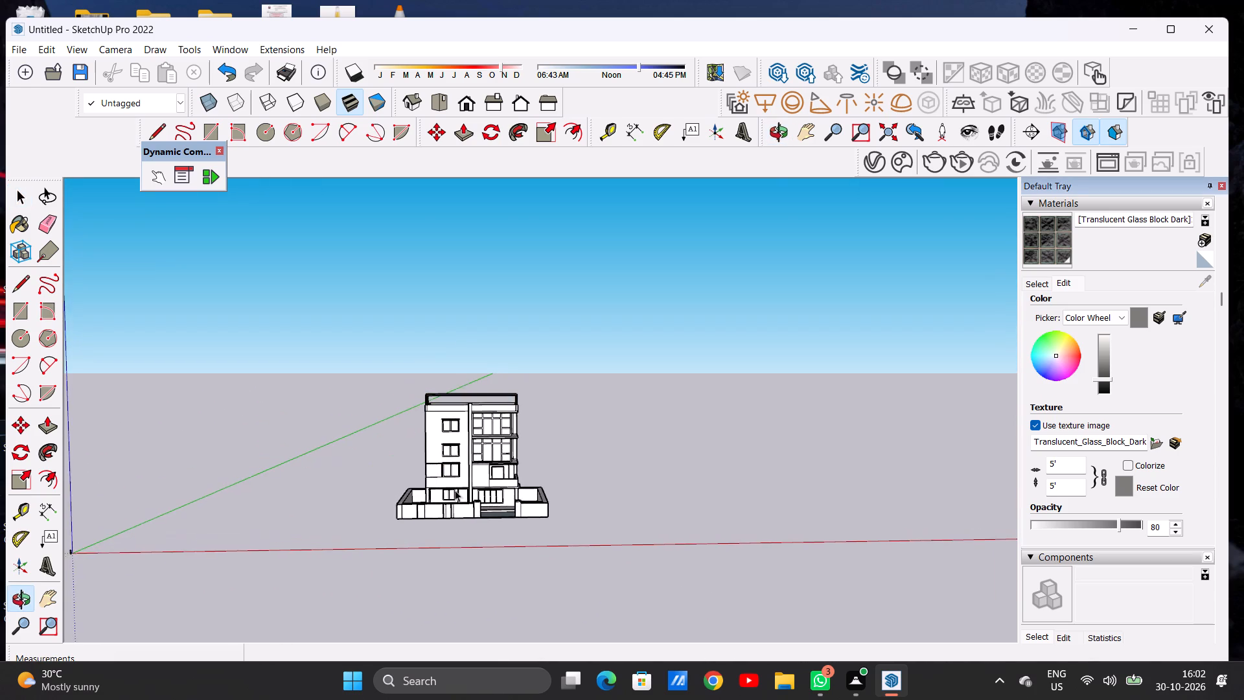
pyautogui.scroll(20, 455, 522)
pyautogui.scroll(2, 455, 522)
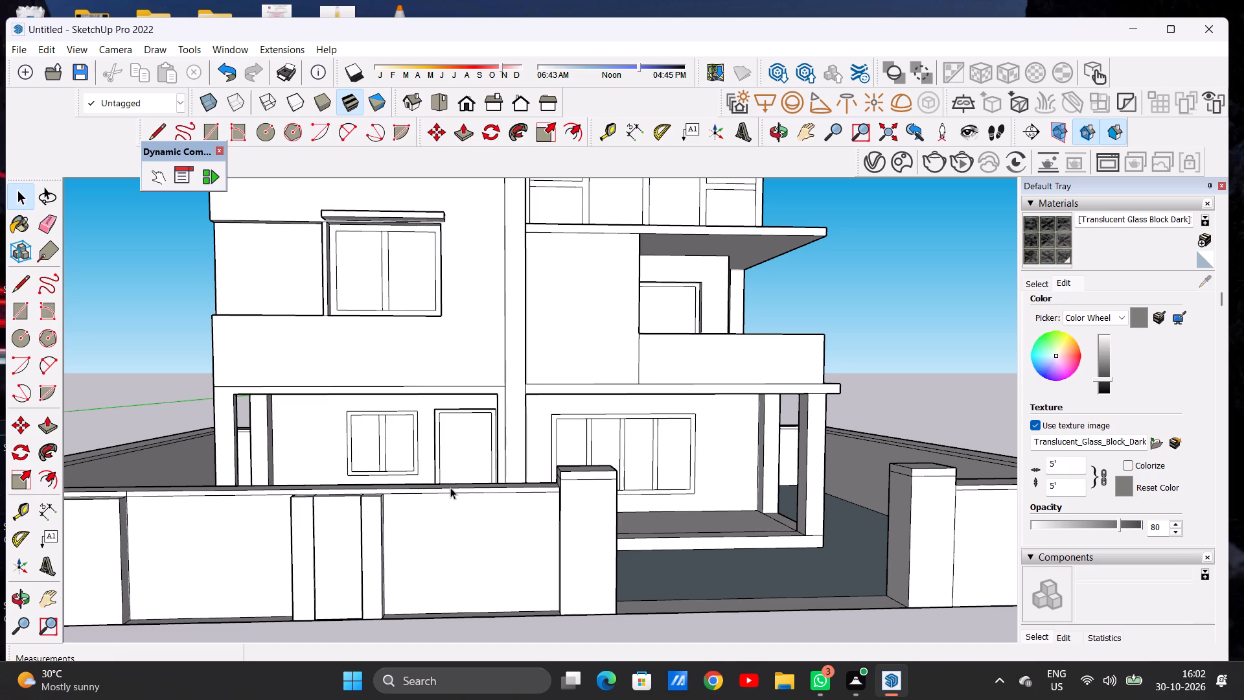
pyautogui.scroll(-5, 504, 496)
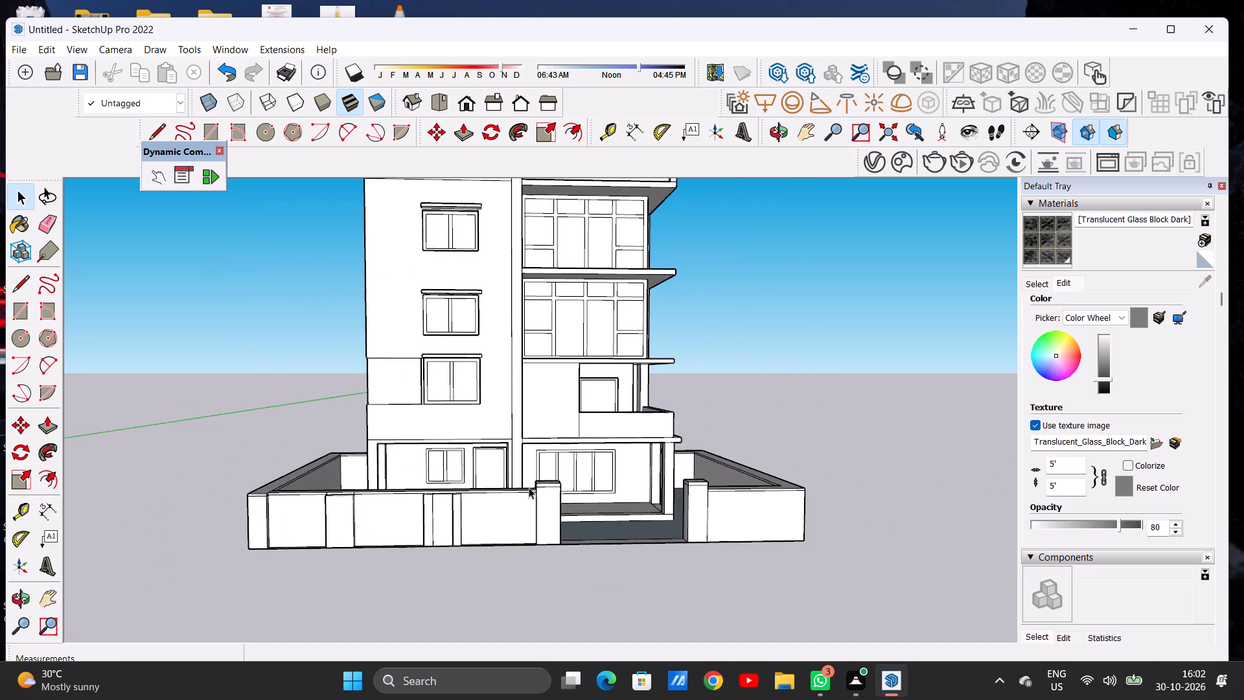
pyautogui.scroll(-8, 529, 487)
pyautogui.scroll(9, 455, 505)
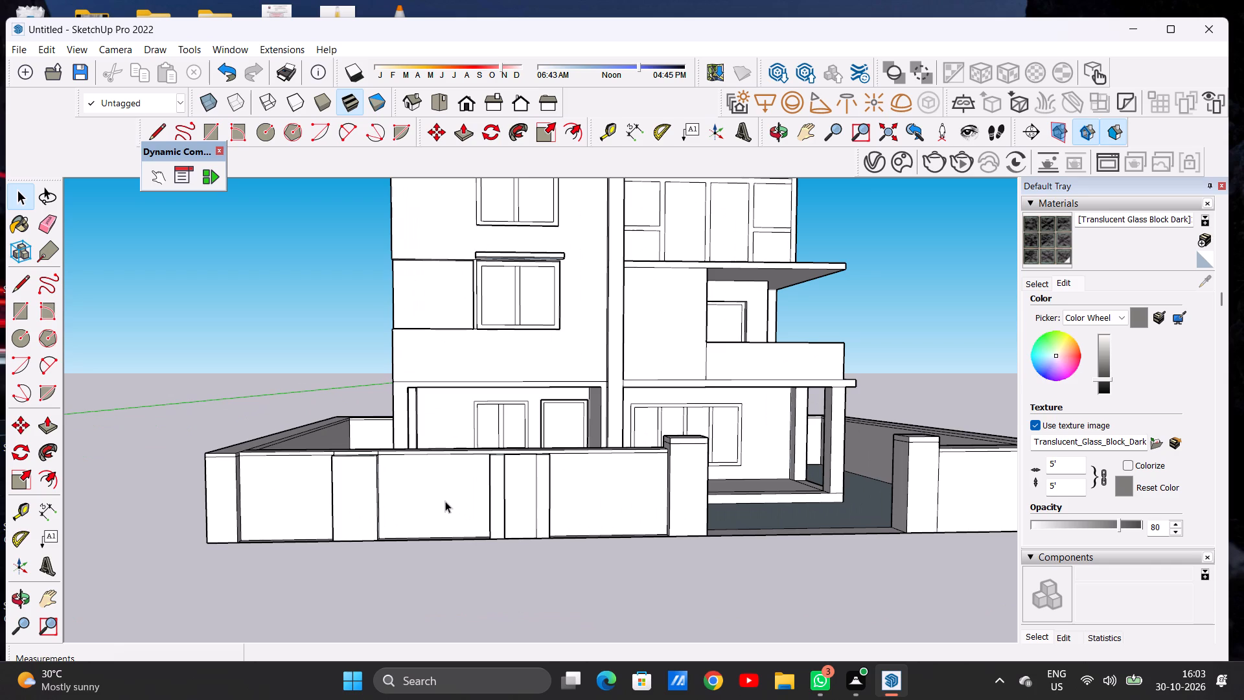
# Paint the front boundary wall's second recessed panel from the outer corner with Stone Coursed Rough from Brick, Cladding and Siding.
pyautogui.click(1041, 282)
pyautogui.click(1090, 308)
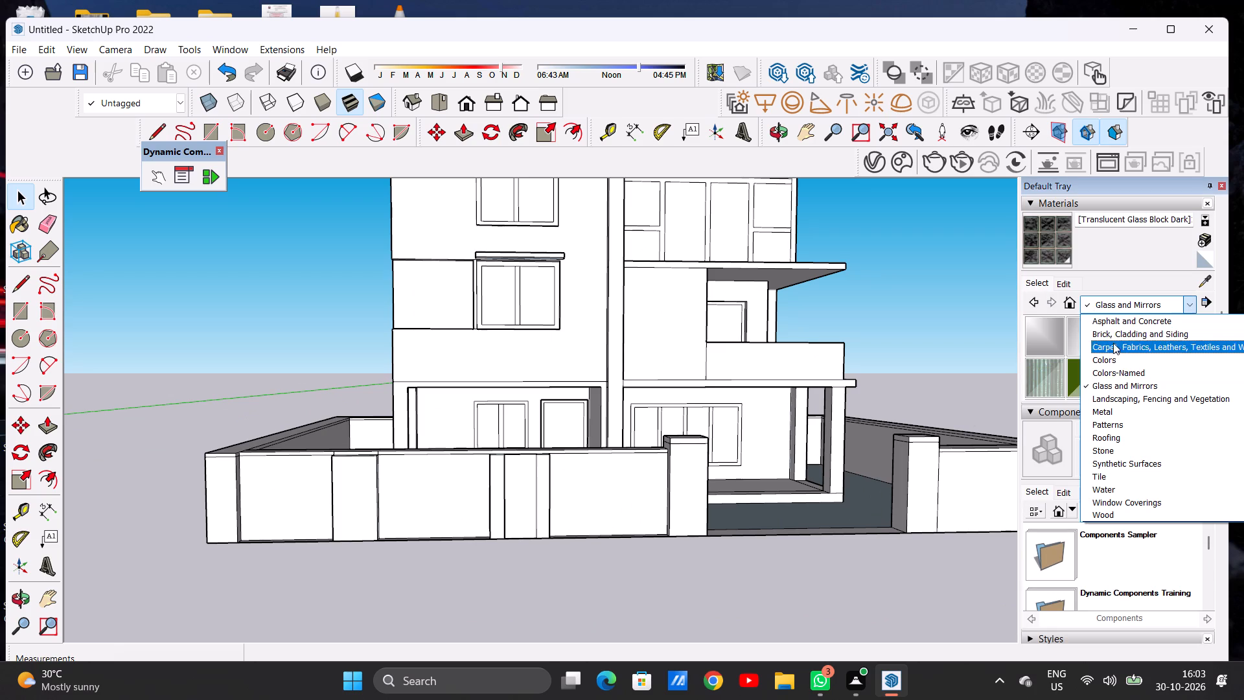
pyautogui.click(1120, 339)
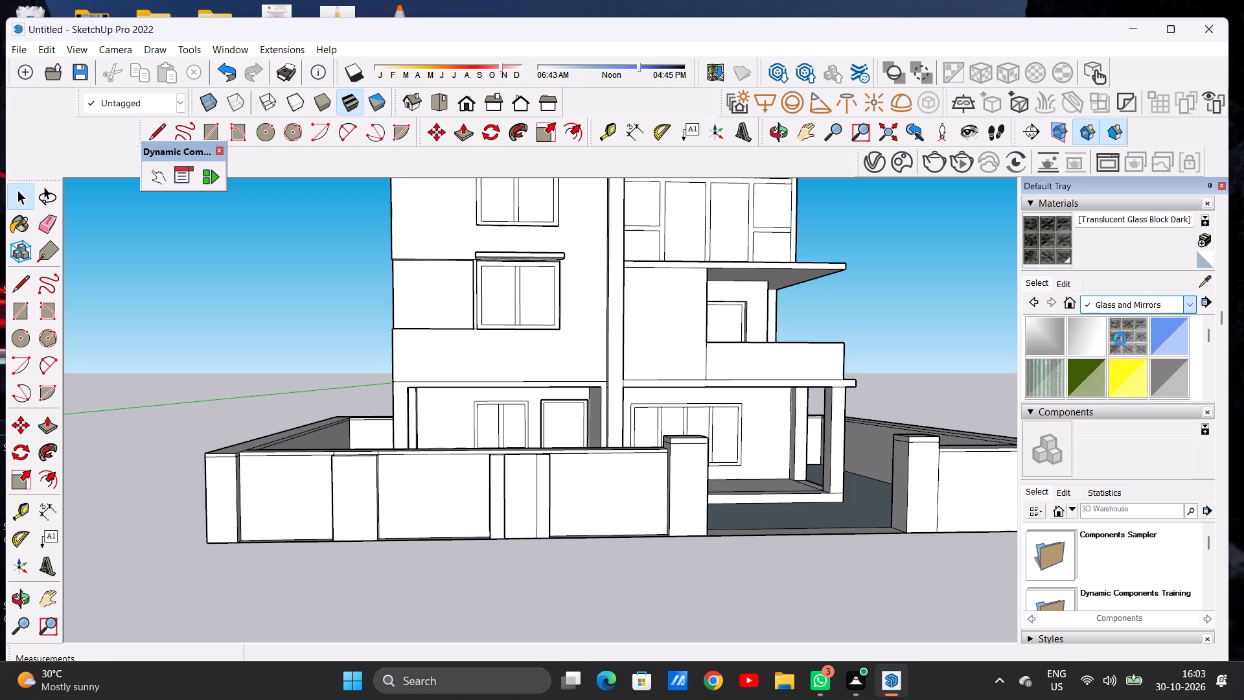
pyautogui.scroll(-1, 1074, 371)
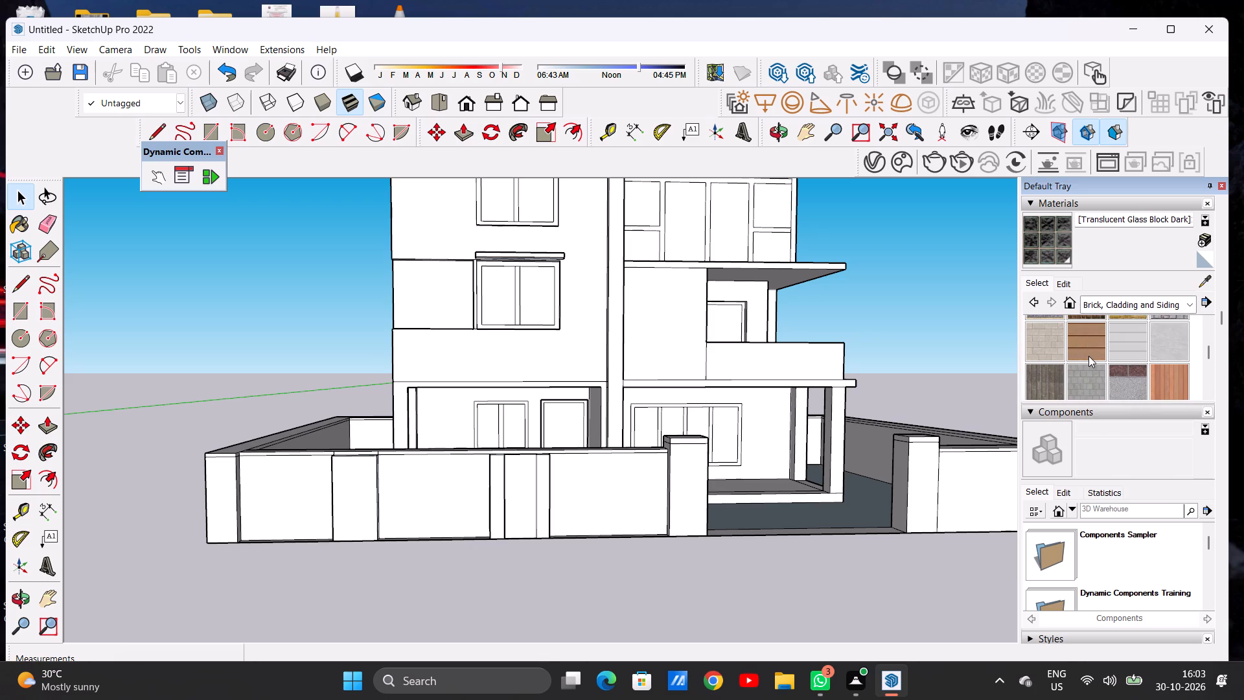
pyautogui.scroll(-2, 1088, 356)
pyautogui.scroll(1, 1088, 355)
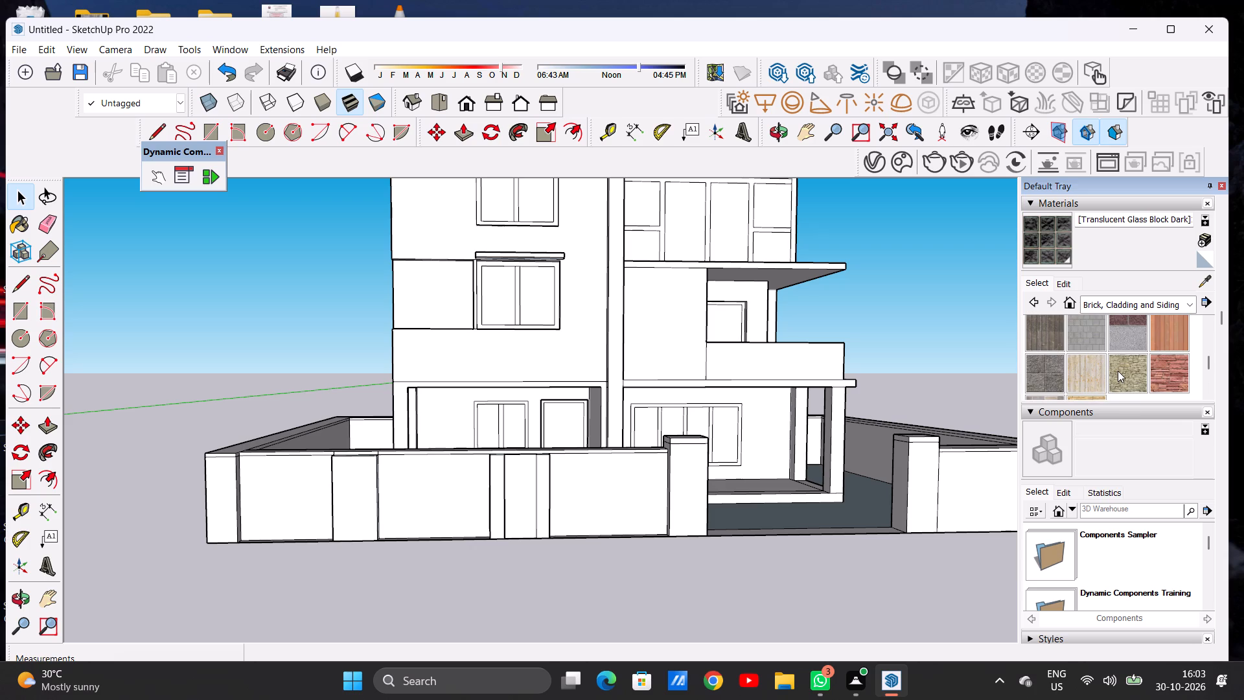
pyautogui.click(1118, 371)
pyautogui.scroll(5, 441, 503)
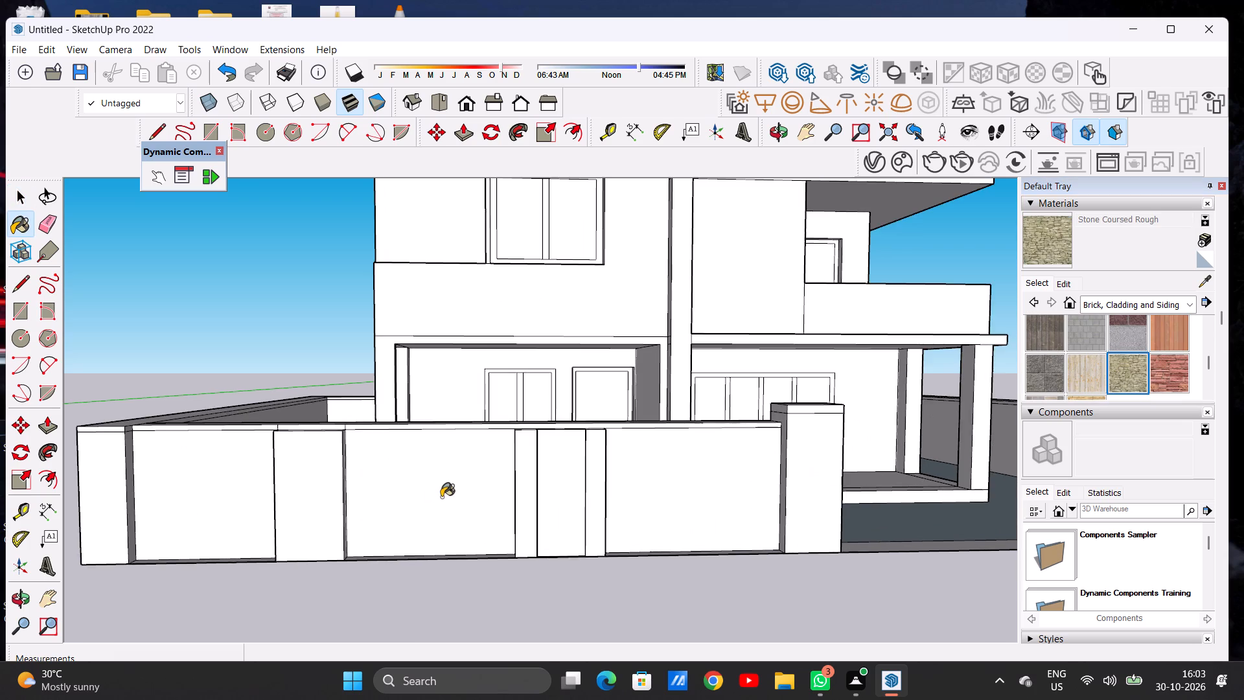
pyautogui.click(441, 496)
pyautogui.scroll(20, 441, 496)
pyautogui.scroll(1, 441, 496)
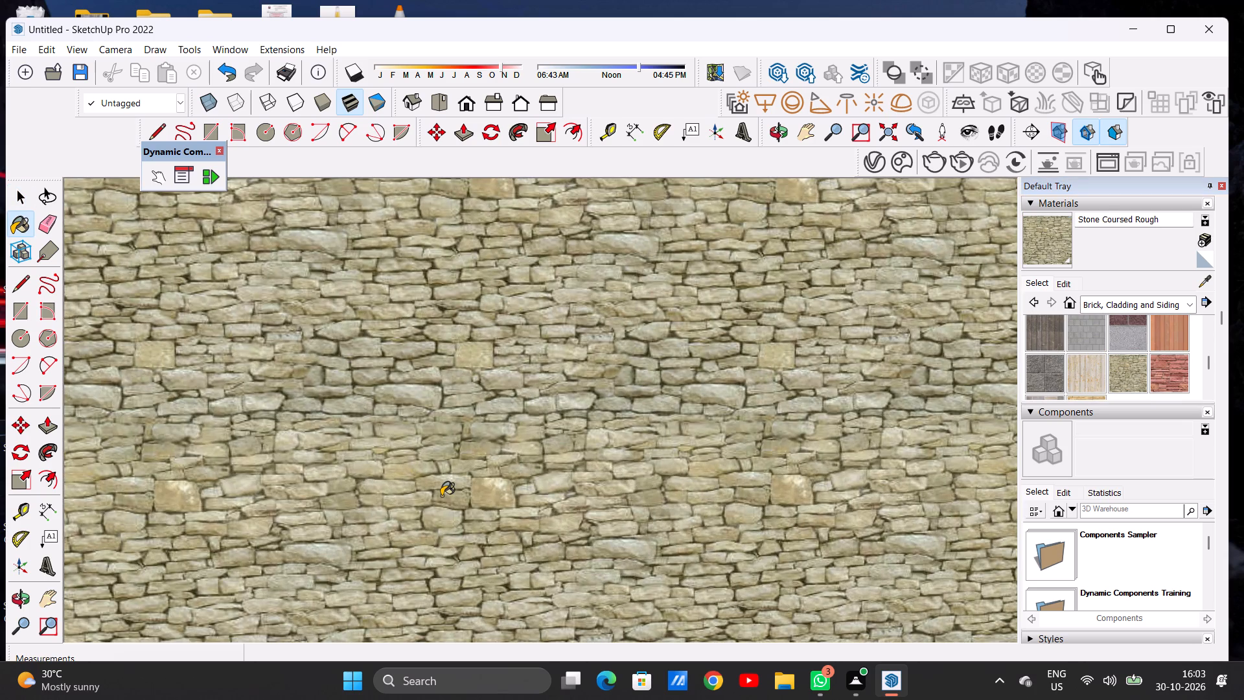
pyautogui.scroll(-20, 441, 496)
pyautogui.scroll(-11, 441, 496)
pyautogui.scroll(1, 458, 495)
pyautogui.scroll(-1, 459, 495)
pyautogui.scroll(3, 472, 481)
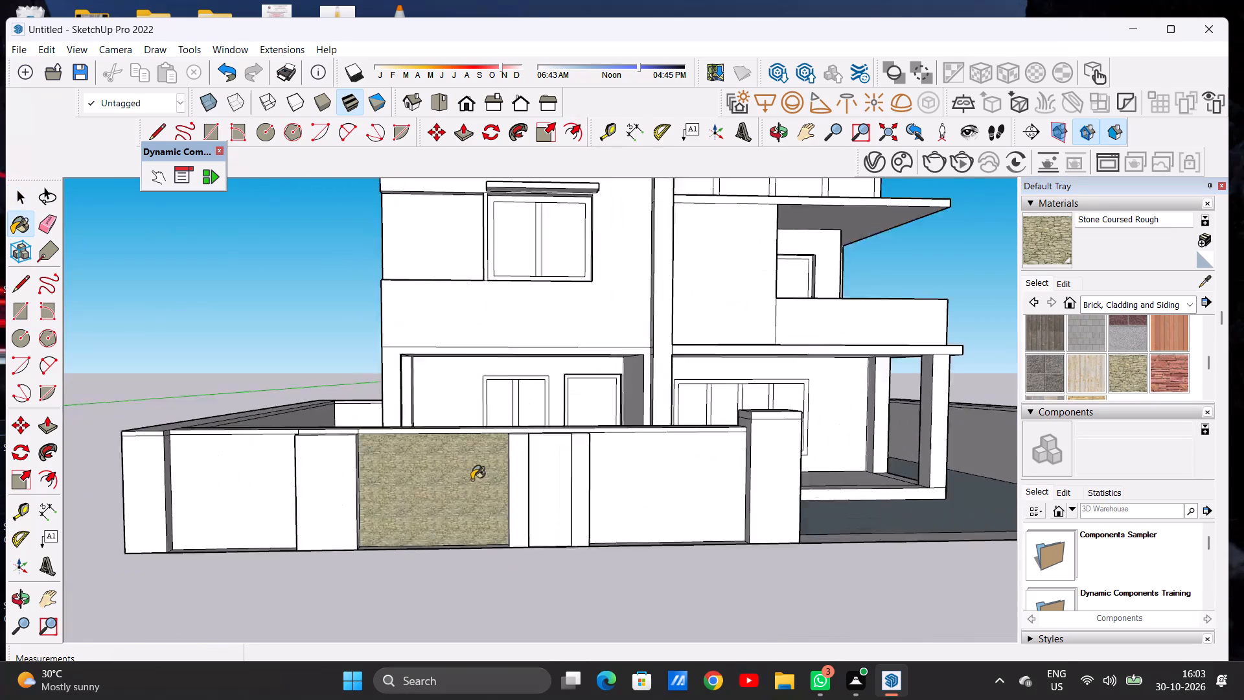
pyautogui.scroll(3, 472, 480)
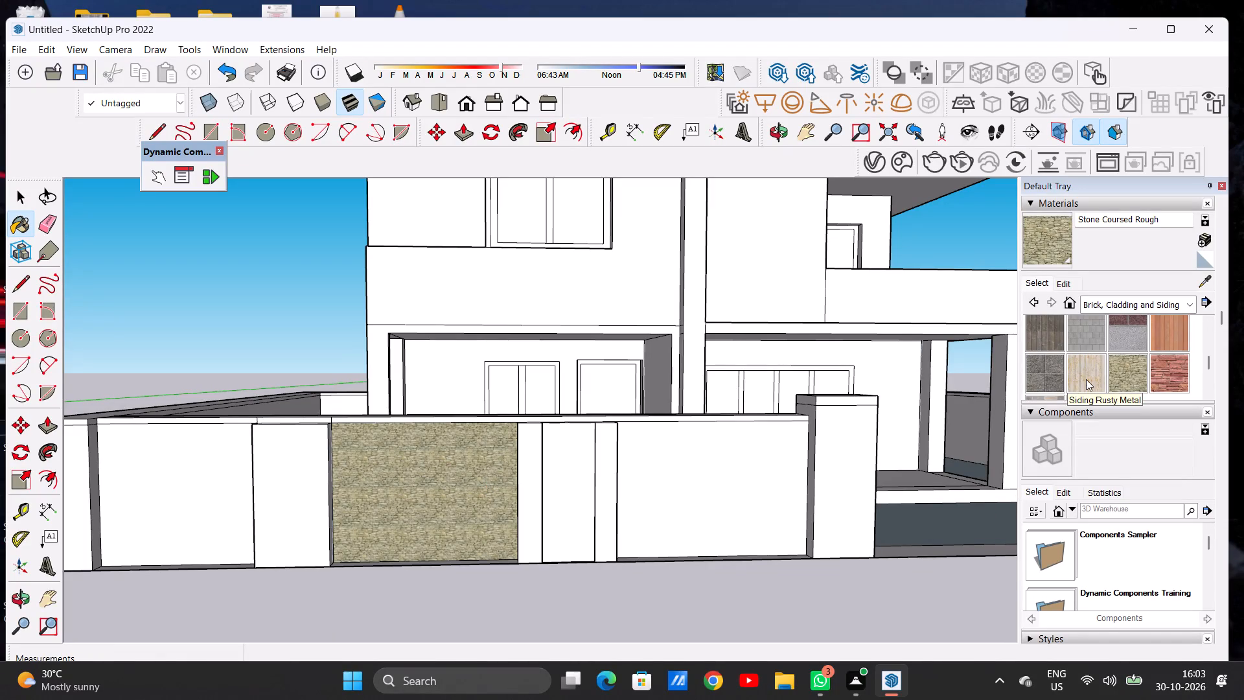
pyautogui.scroll(-1, 1086, 379)
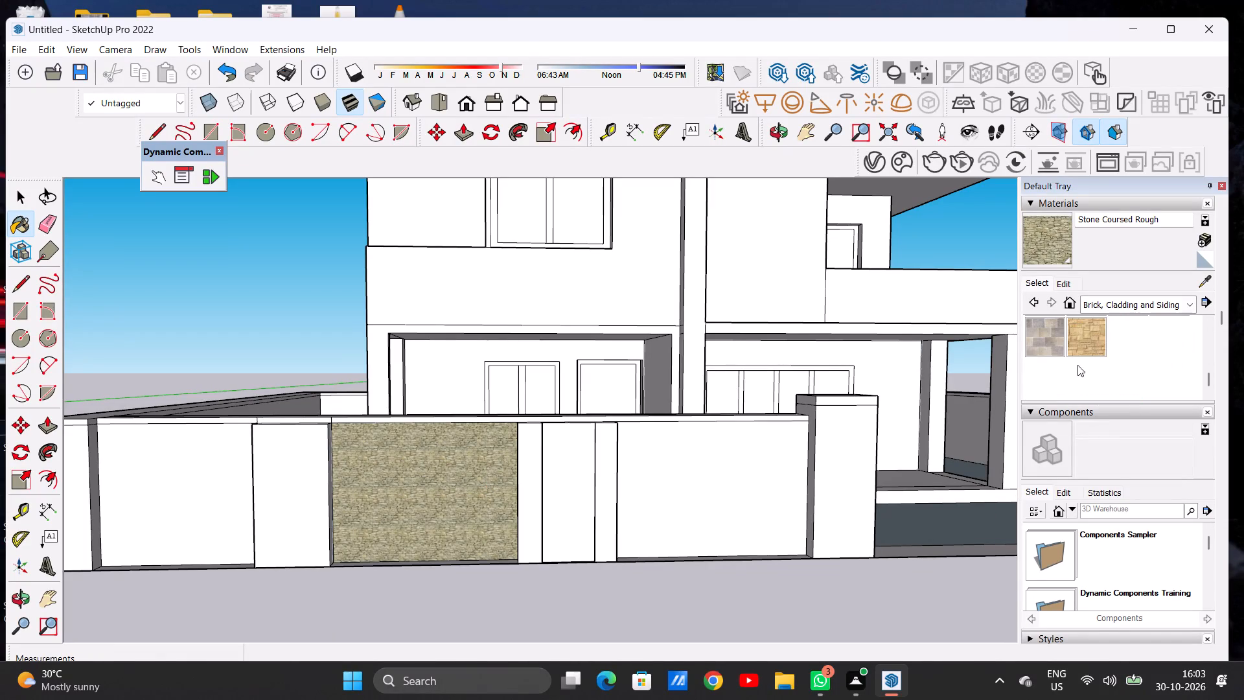
# Lighten the brightness of the Stone Coursed Rough material.
pyautogui.click(1058, 286)
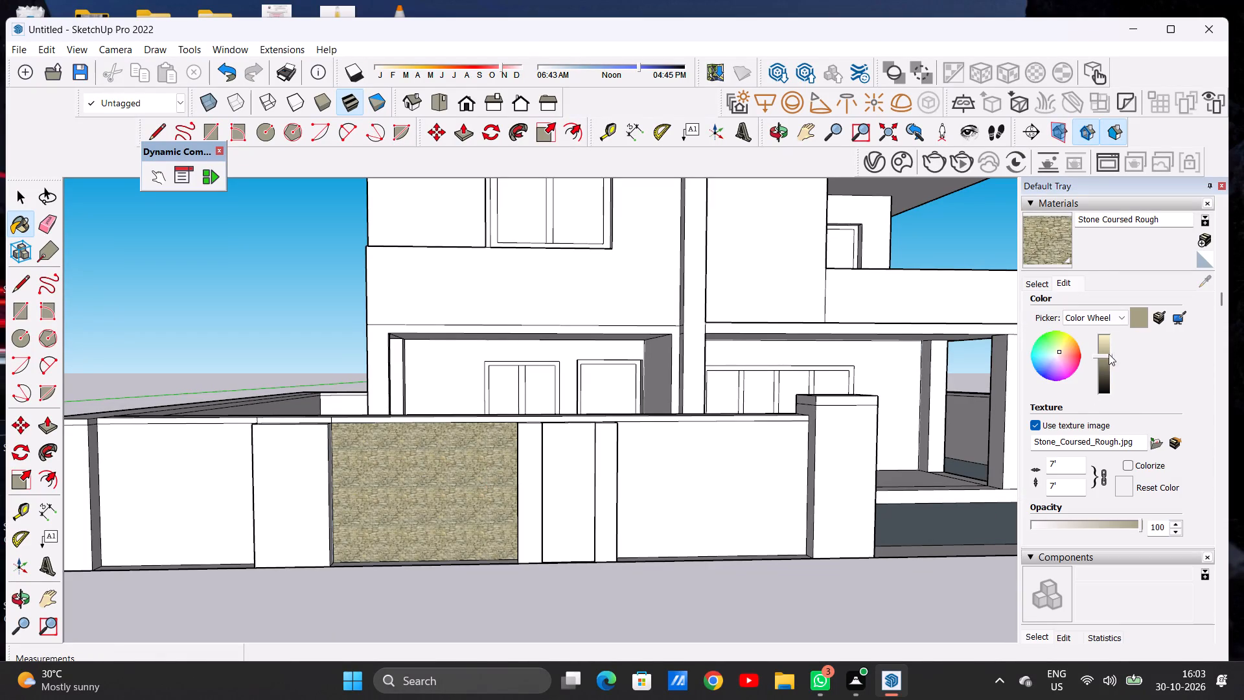
pyautogui.click(1104, 349)
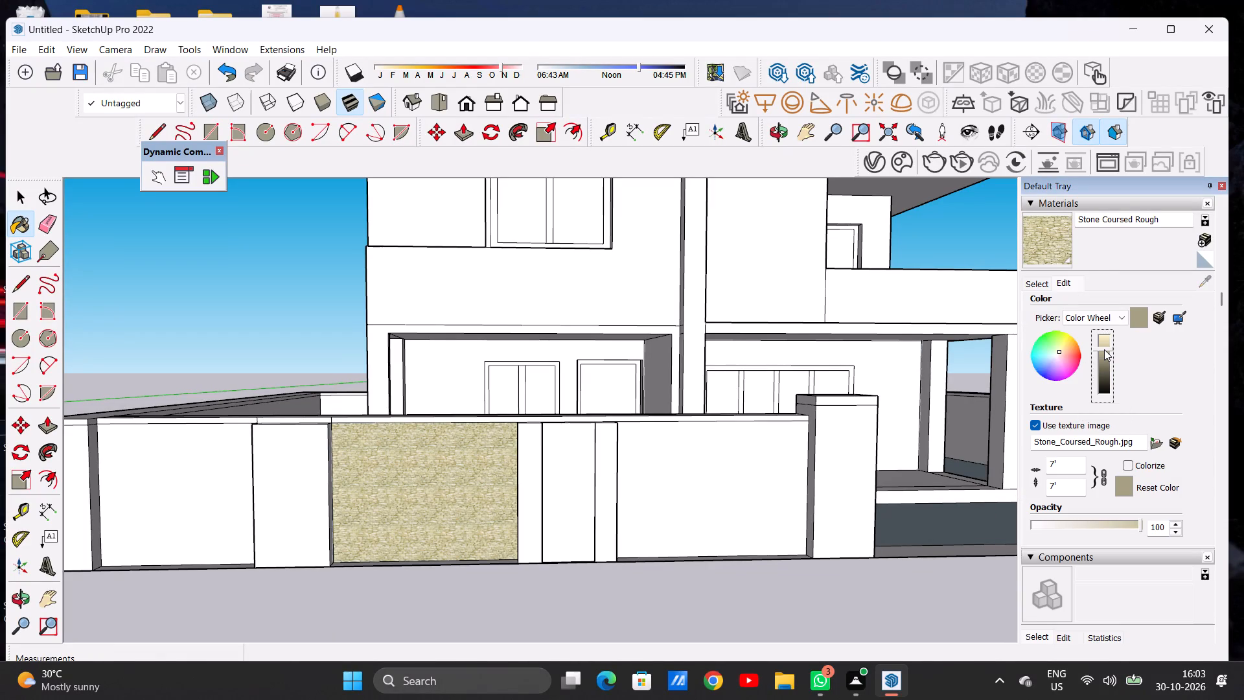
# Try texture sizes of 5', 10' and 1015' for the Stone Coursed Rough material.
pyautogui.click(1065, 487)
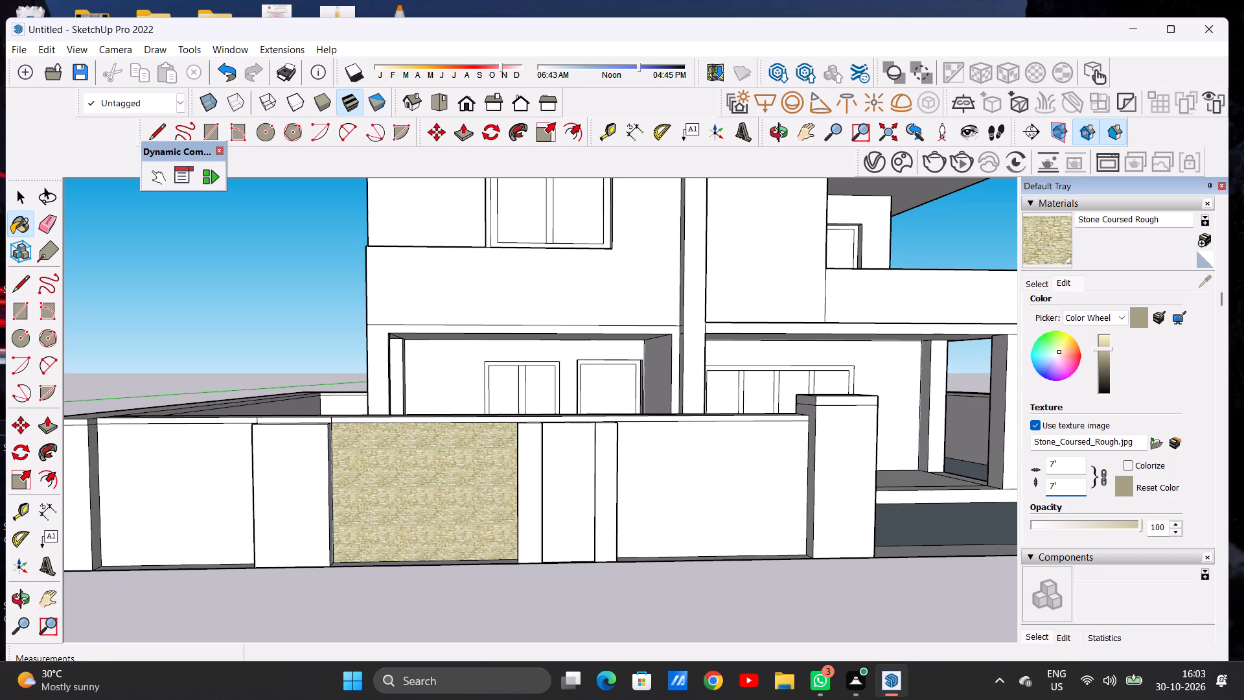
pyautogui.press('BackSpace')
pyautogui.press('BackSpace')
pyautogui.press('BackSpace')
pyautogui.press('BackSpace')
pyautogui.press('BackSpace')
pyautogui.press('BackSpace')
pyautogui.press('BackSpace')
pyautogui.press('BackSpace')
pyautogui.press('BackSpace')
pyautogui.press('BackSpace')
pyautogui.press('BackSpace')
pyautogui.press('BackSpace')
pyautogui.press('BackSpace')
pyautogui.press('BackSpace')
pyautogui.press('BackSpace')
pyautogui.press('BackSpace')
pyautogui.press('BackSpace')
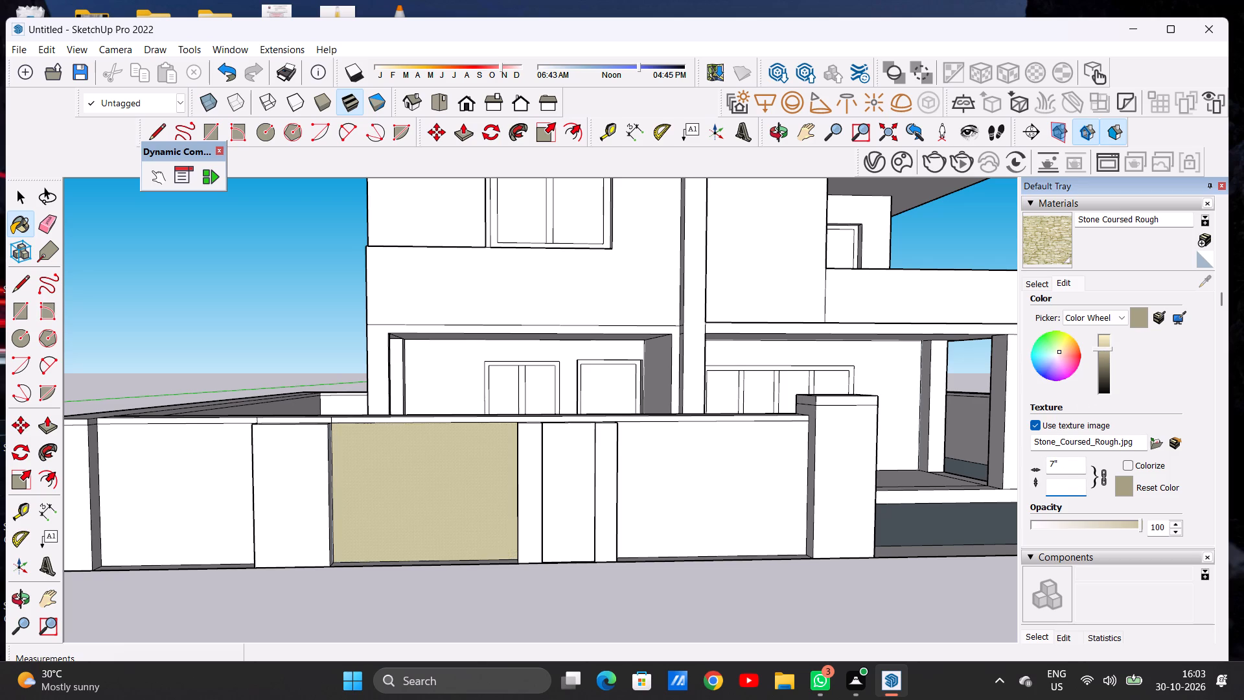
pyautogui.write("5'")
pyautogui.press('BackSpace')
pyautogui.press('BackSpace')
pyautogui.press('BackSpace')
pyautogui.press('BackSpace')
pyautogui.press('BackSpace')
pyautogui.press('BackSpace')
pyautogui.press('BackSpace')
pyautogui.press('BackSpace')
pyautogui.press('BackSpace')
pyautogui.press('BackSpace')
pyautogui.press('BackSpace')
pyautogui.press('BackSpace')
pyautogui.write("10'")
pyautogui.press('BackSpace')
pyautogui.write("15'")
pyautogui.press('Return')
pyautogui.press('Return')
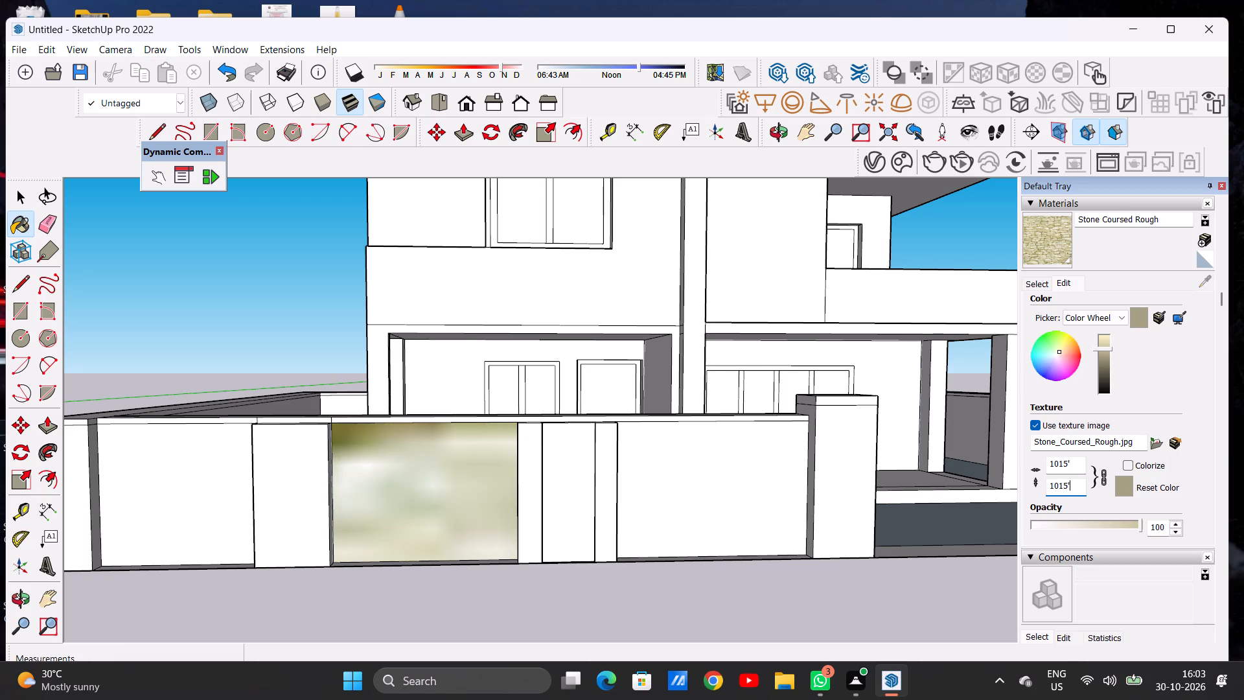
# Set the Stone Coursed Rough texture size to 15' by 15'.
pyautogui.press('BackSpace')
pyautogui.press('BackSpace')
pyautogui.press('BackSpace')
pyautogui.press('BackSpace')
pyautogui.press('BackSpace')
pyautogui.press('BackSpace')
pyautogui.press('BackSpace')
pyautogui.press('BackSpace')
pyautogui.press('BackSpace')
pyautogui.press('BackSpace')
pyautogui.press('BackSpace')
pyautogui.press('BackSpace')
pyautogui.press('BackSpace')
pyautogui.press('BackSpace')
pyautogui.press('BackSpace')
pyautogui.press('BackSpace')
pyautogui.press('BackSpace')
pyautogui.write('15')
pyautogui.press("'")
pyautogui.press('Return')
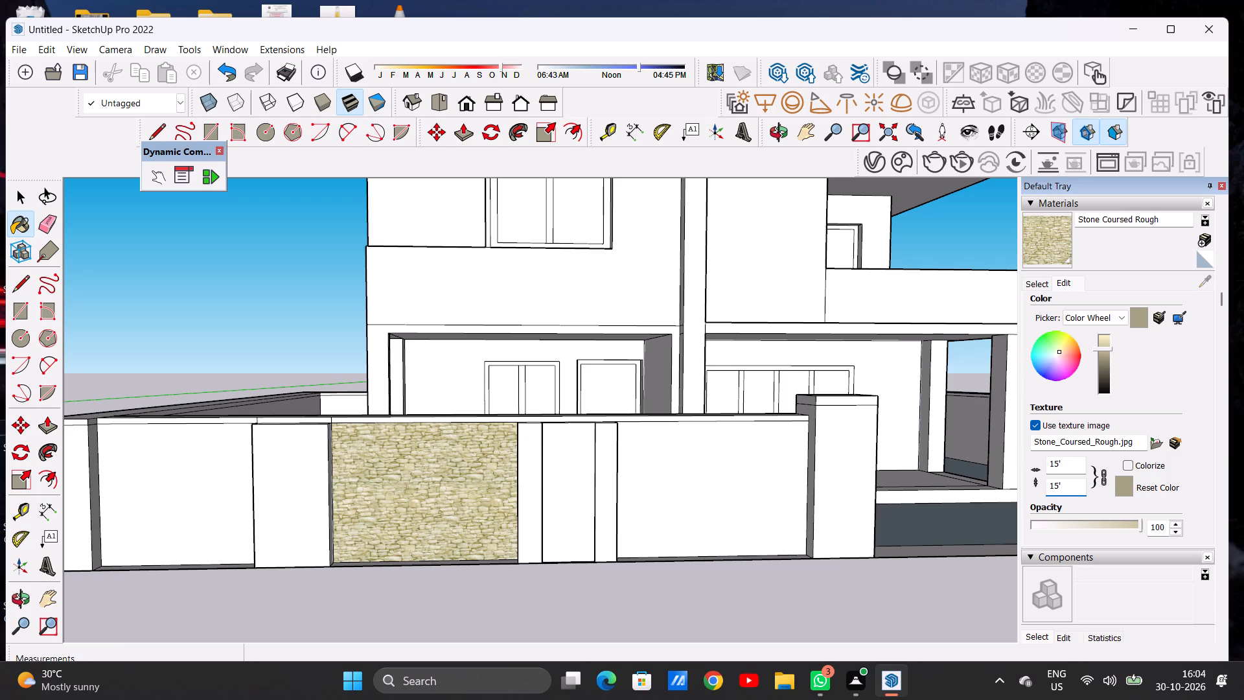
# Paint the recessed panel nearest the front boundary wall's outer corner with Stone Coursed Rough.
pyautogui.scroll(2, 391, 484)
pyautogui.scroll(-1, 423, 484)
pyautogui.scroll(2, 428, 484)
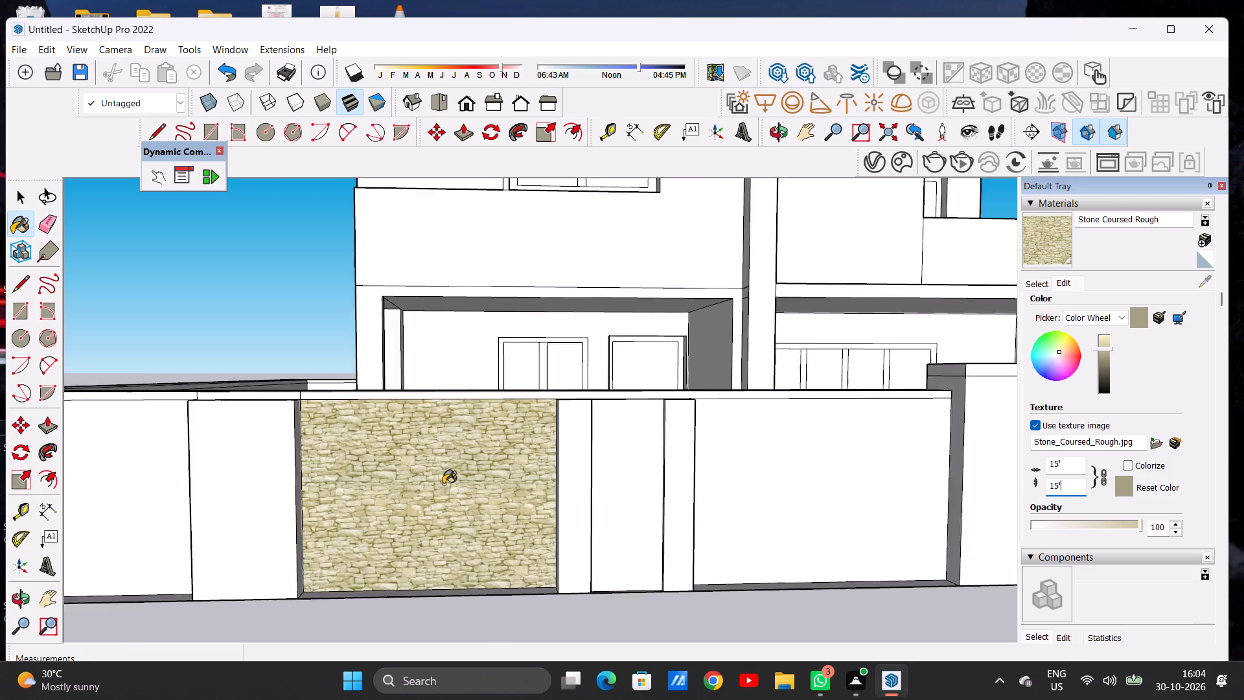
pyautogui.scroll(5, 443, 484)
pyautogui.scroll(-2, 447, 490)
pyautogui.scroll(6, 447, 490)
pyautogui.scroll(-1, 447, 490)
pyautogui.scroll(4, 447, 490)
pyautogui.scroll(-11, 445, 485)
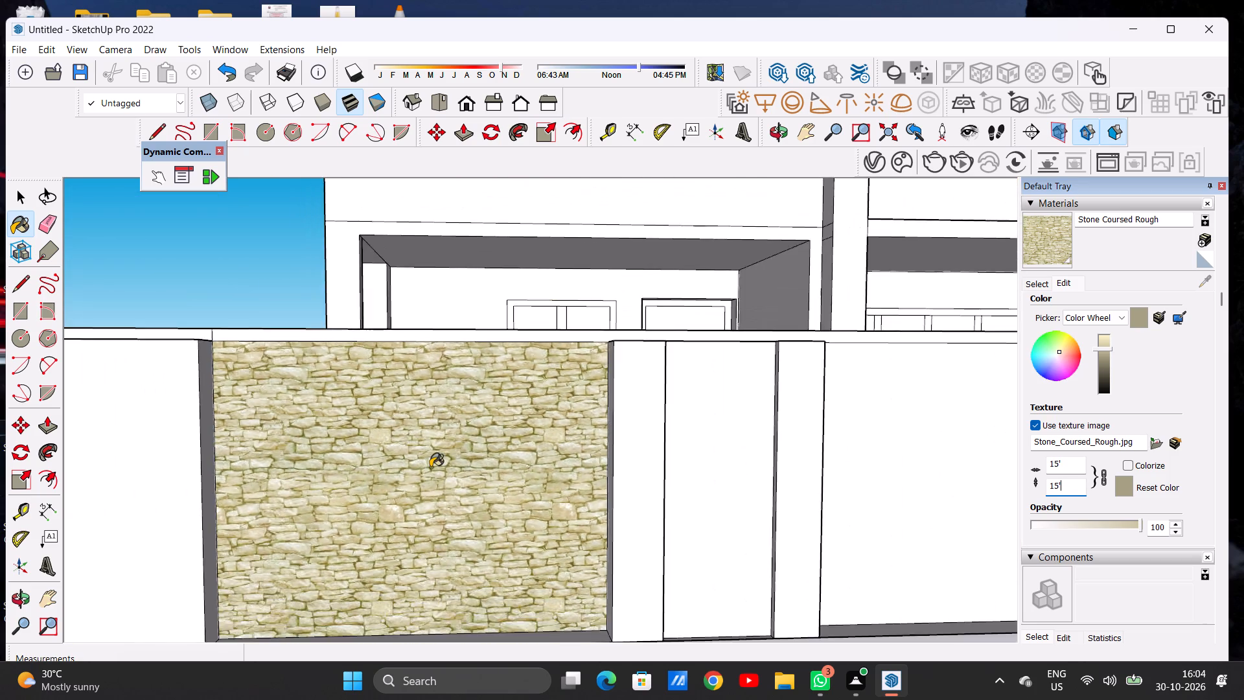
pyautogui.scroll(-6, 430, 467)
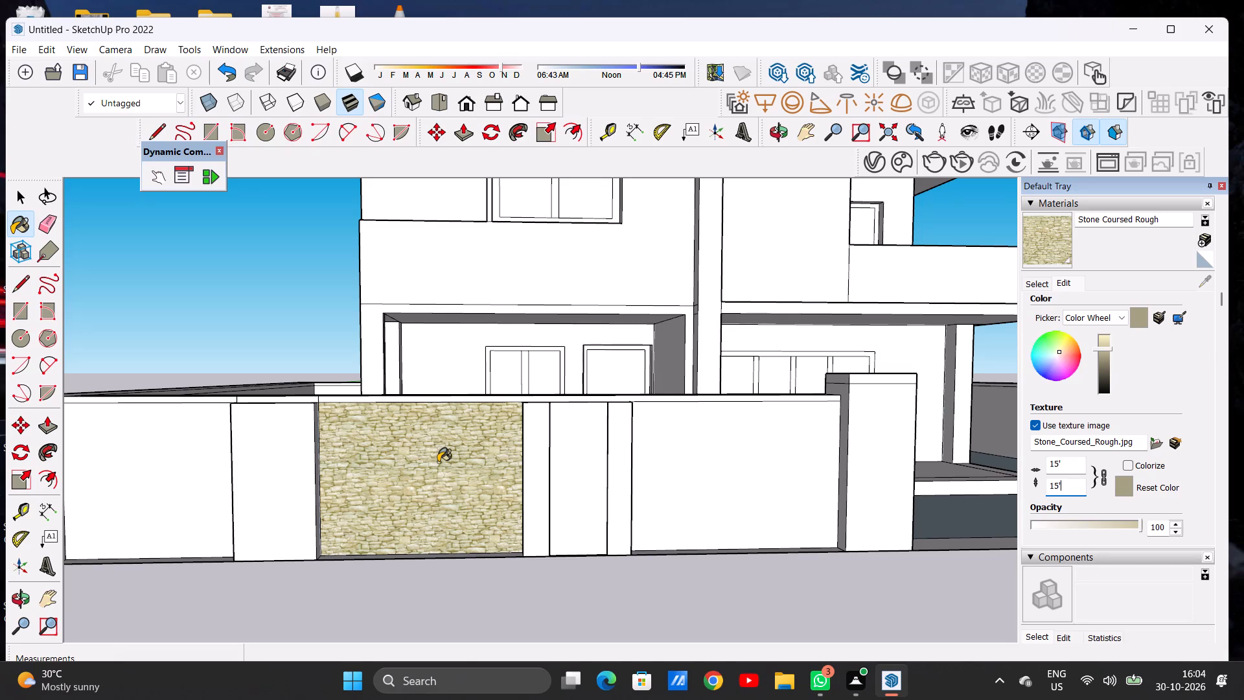
pyautogui.click(185, 491)
# Examine the stone-clad boundary wall panels up close and with the whole house, and leave the Paint Bucket tool.
pyautogui.scroll(-15, 388, 449)
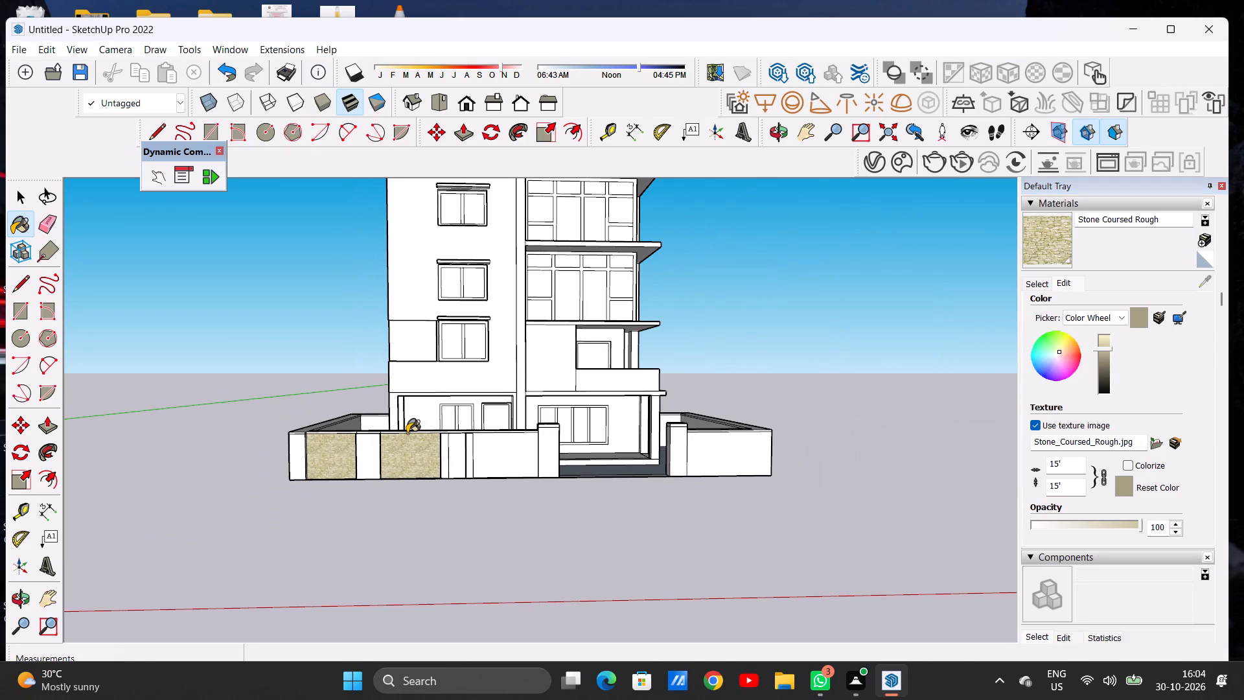
pyautogui.scroll(6, 362, 462)
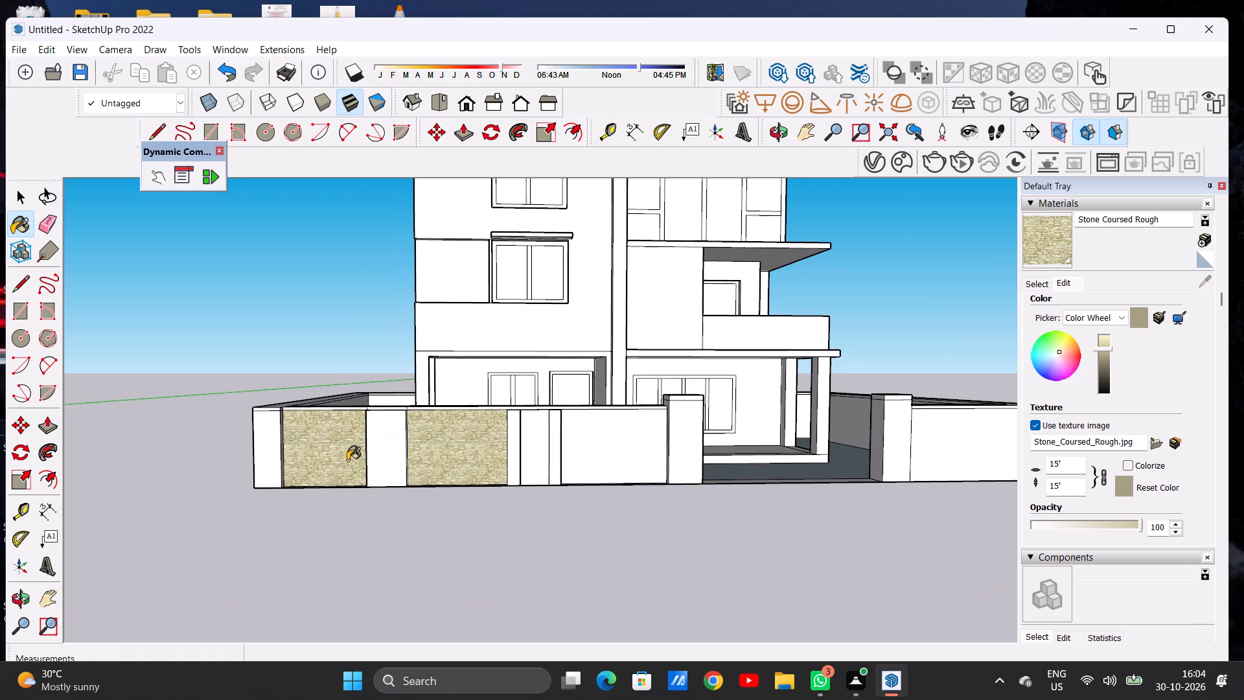
pyautogui.scroll(-7, 341, 460)
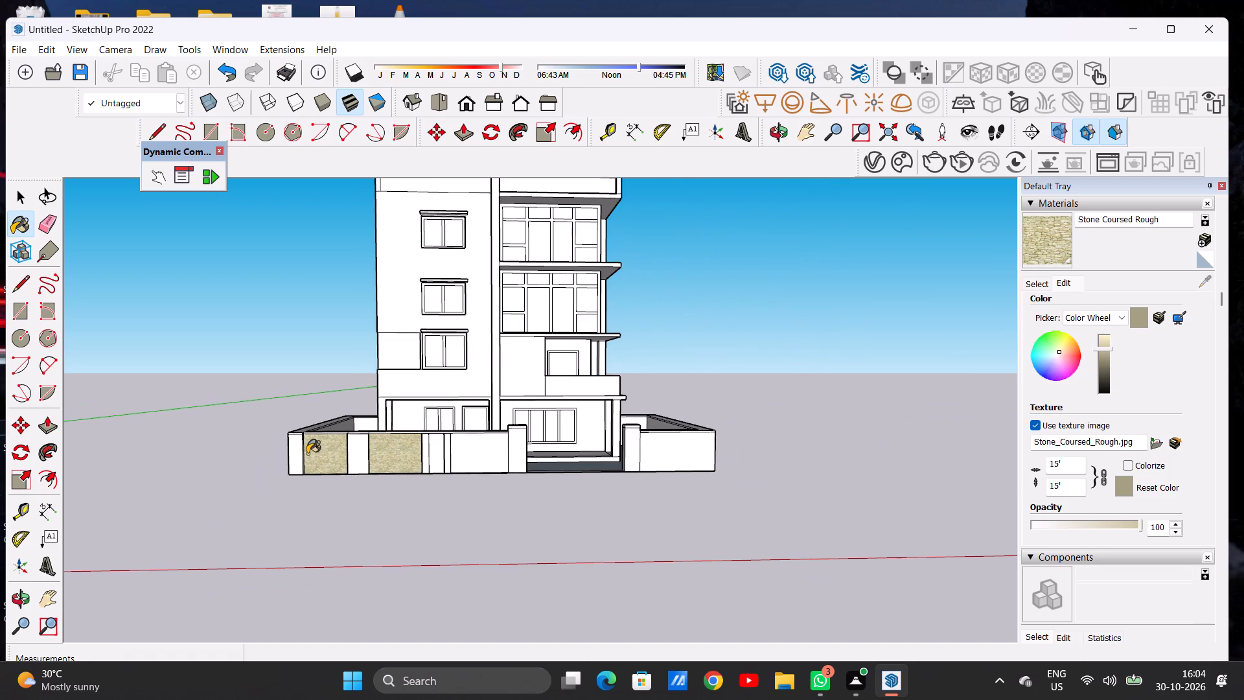
pyautogui.scroll(-5, 307, 454)
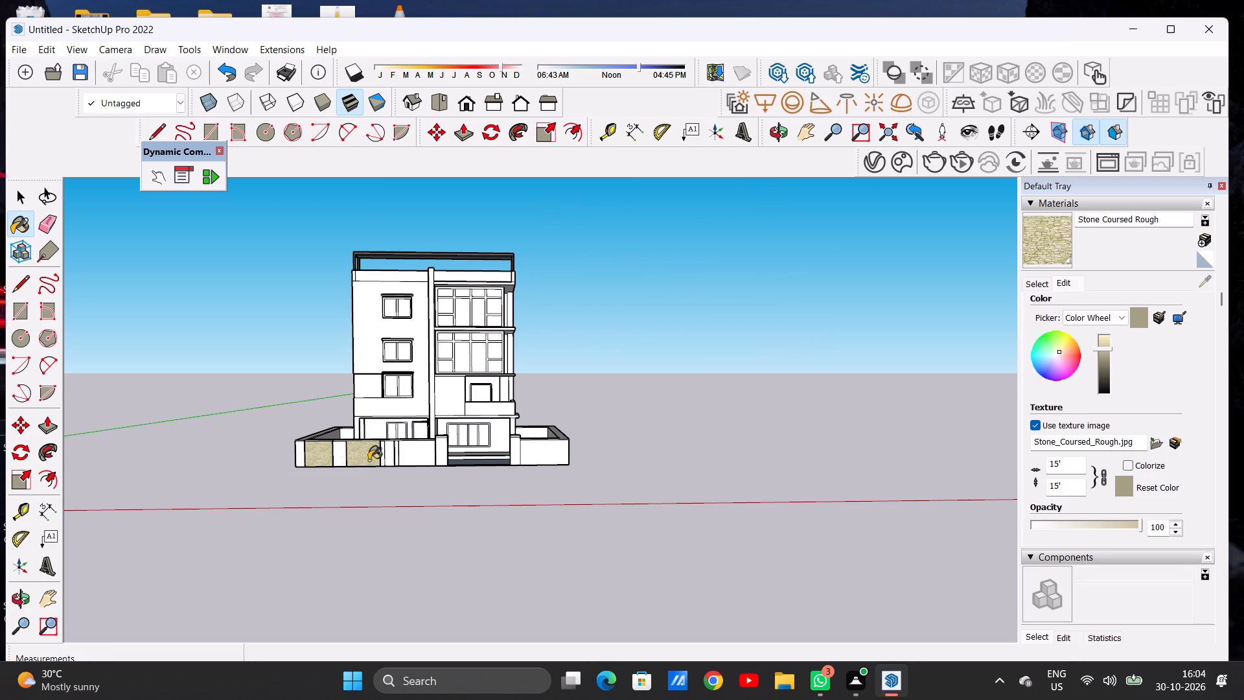
pyautogui.scroll(20, 369, 460)
pyautogui.scroll(10, 369, 460)
pyautogui.scroll(-2, 354, 427)
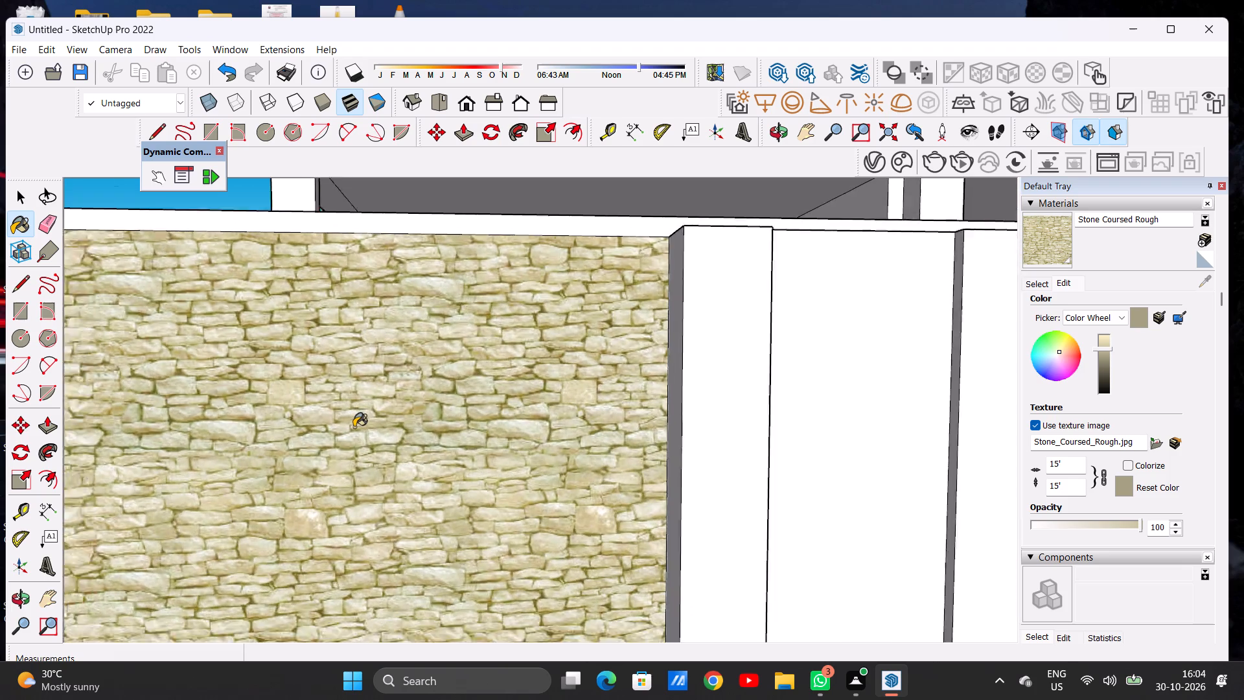
pyautogui.scroll(-20, 354, 427)
pyautogui.scroll(-19, 354, 427)
pyautogui.scroll(13, 340, 461)
pyautogui.press('space')
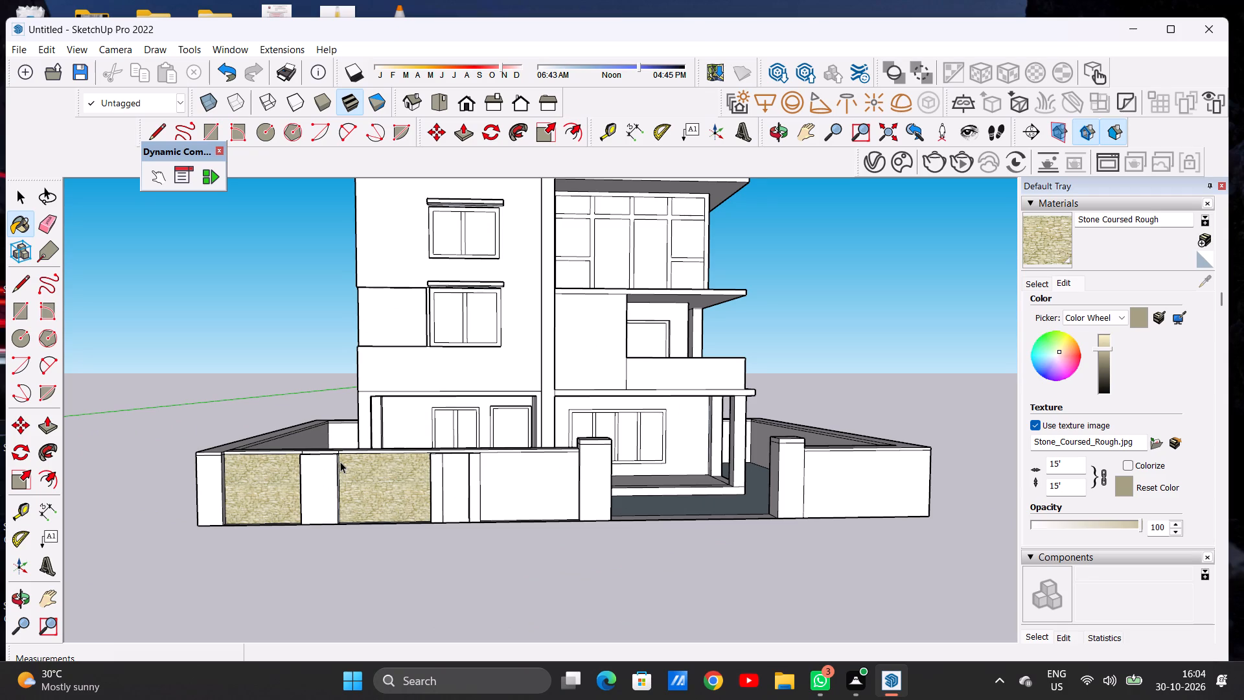
pyautogui.scroll(-7, 327, 455)
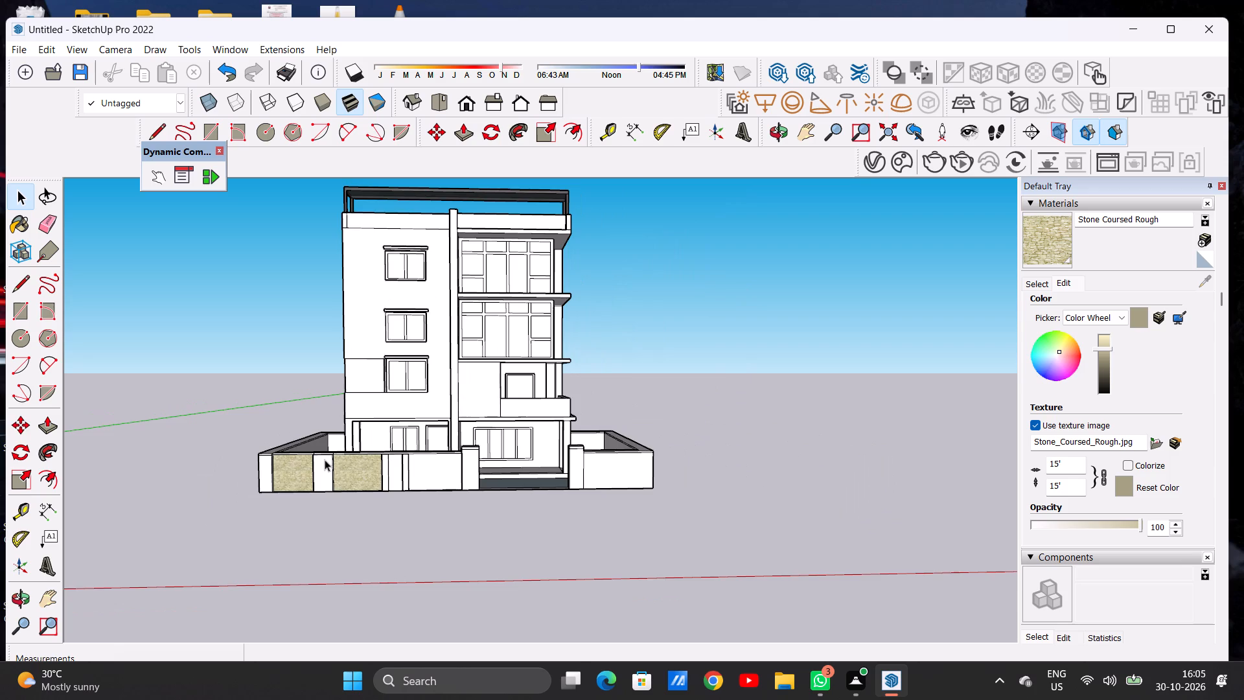
pyautogui.scroll(-5, 329, 461)
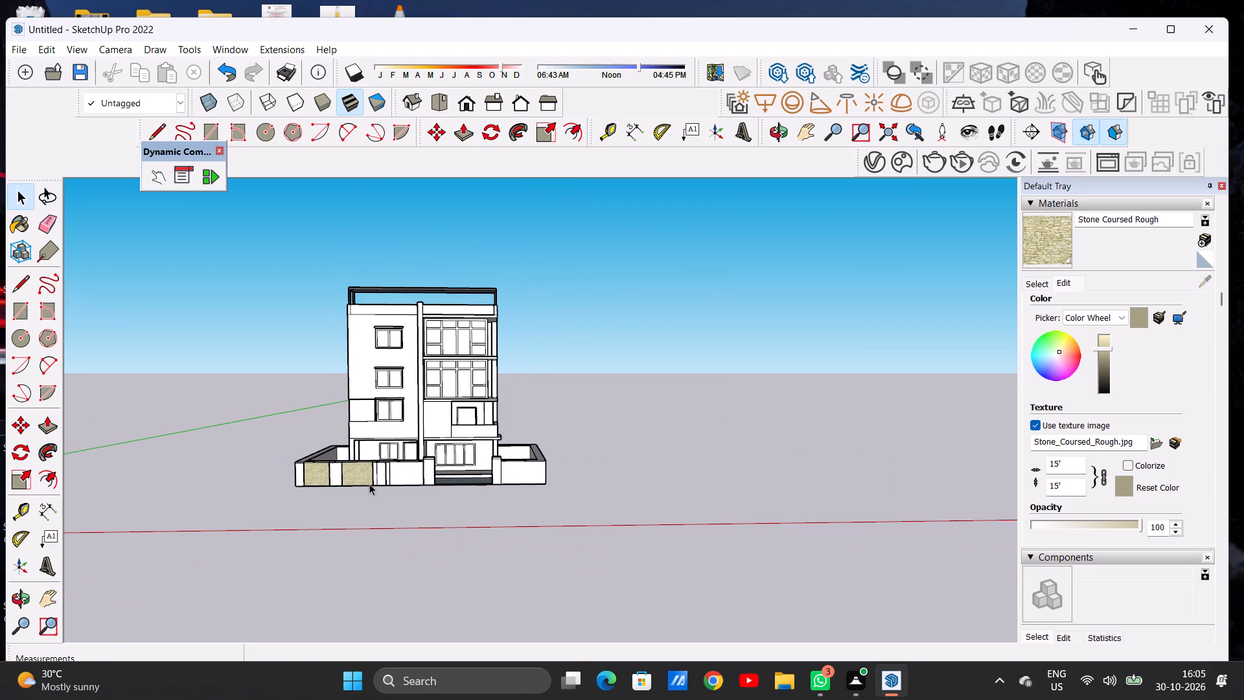
pyautogui.scroll(13, 357, 461)
pyautogui.moveTo(489, 466); pyautogui.dragTo(395, 449, button='middle')
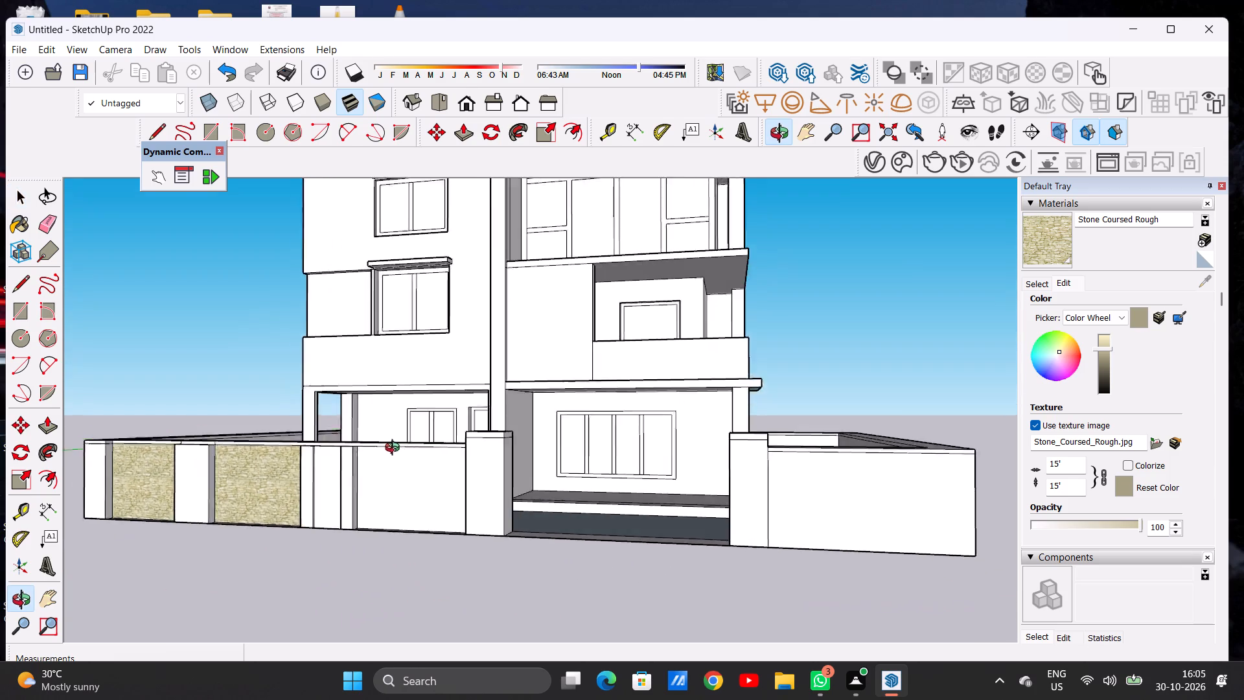
# Examine the stone-clad front boundary wall up close and together with the whole house.
pyautogui.moveTo(395, 449); pyautogui.dragTo(457, 456, button='middle')
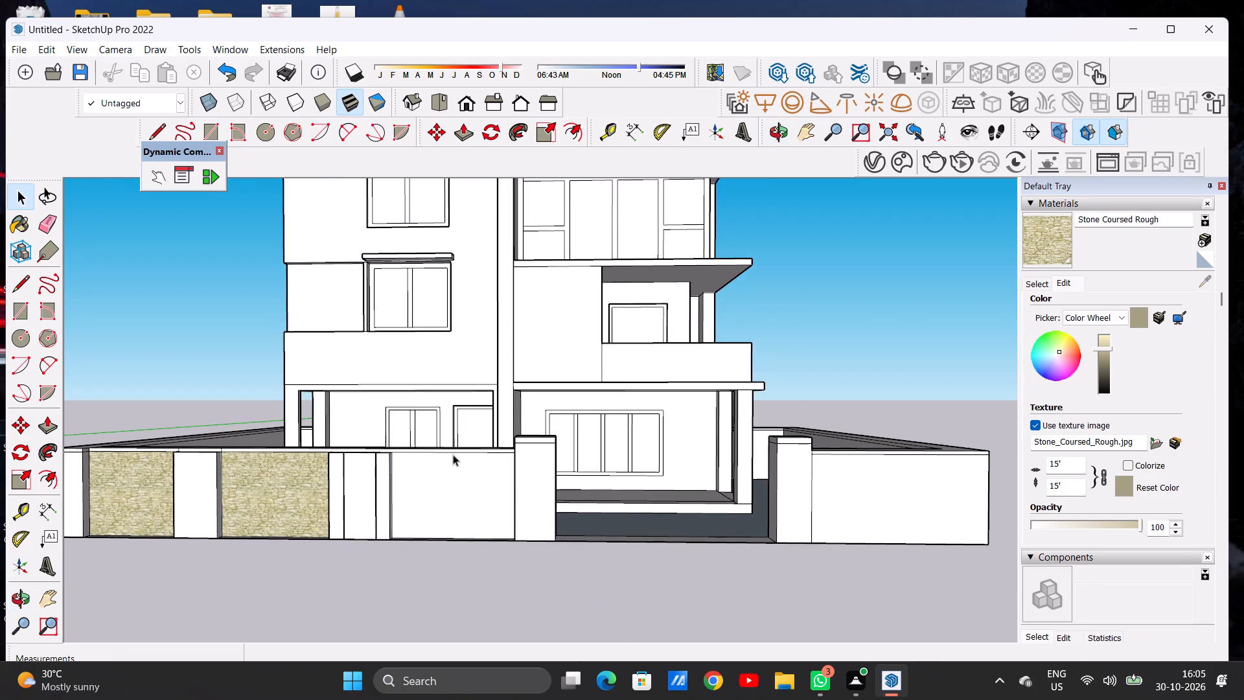
pyautogui.scroll(-1, 303, 523)
pyautogui.scroll(1, 303, 525)
pyautogui.scroll(-10, 303, 528)
pyautogui.scroll(8, 413, 508)
pyautogui.scroll(-7, 454, 509)
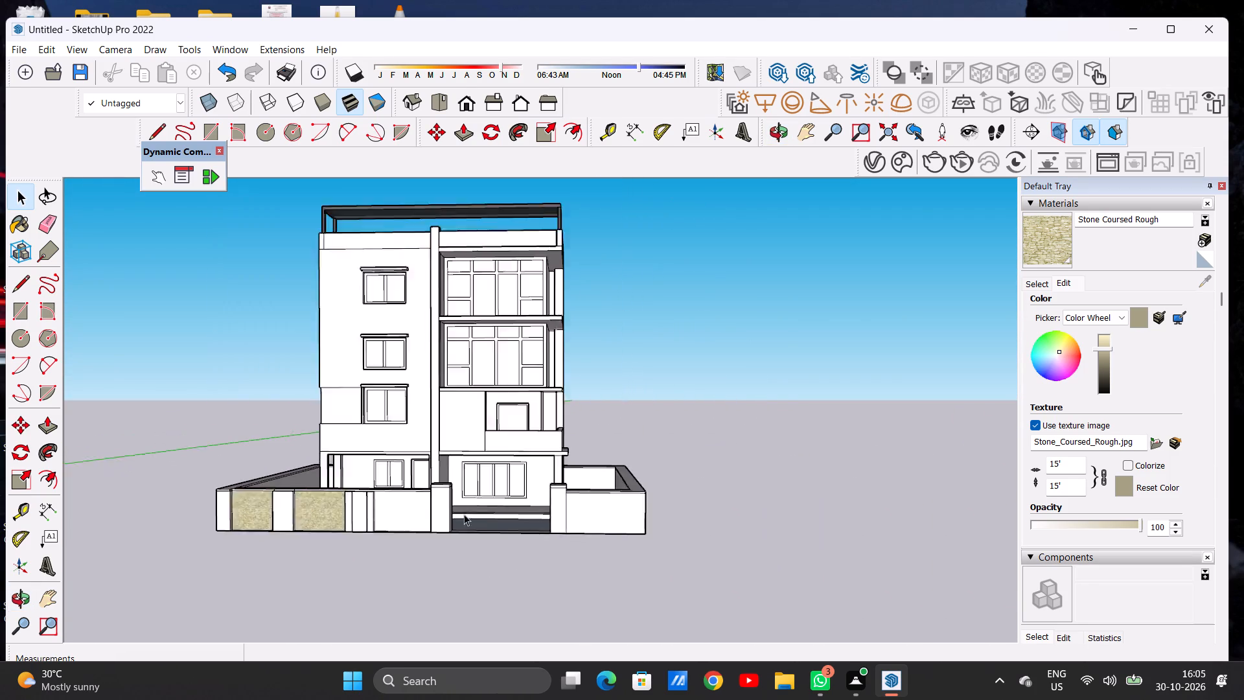
pyautogui.scroll(-3, 464, 514)
pyautogui.scroll(6, 346, 514)
pyautogui.scroll(-1, 344, 514)
pyautogui.scroll(10, 343, 514)
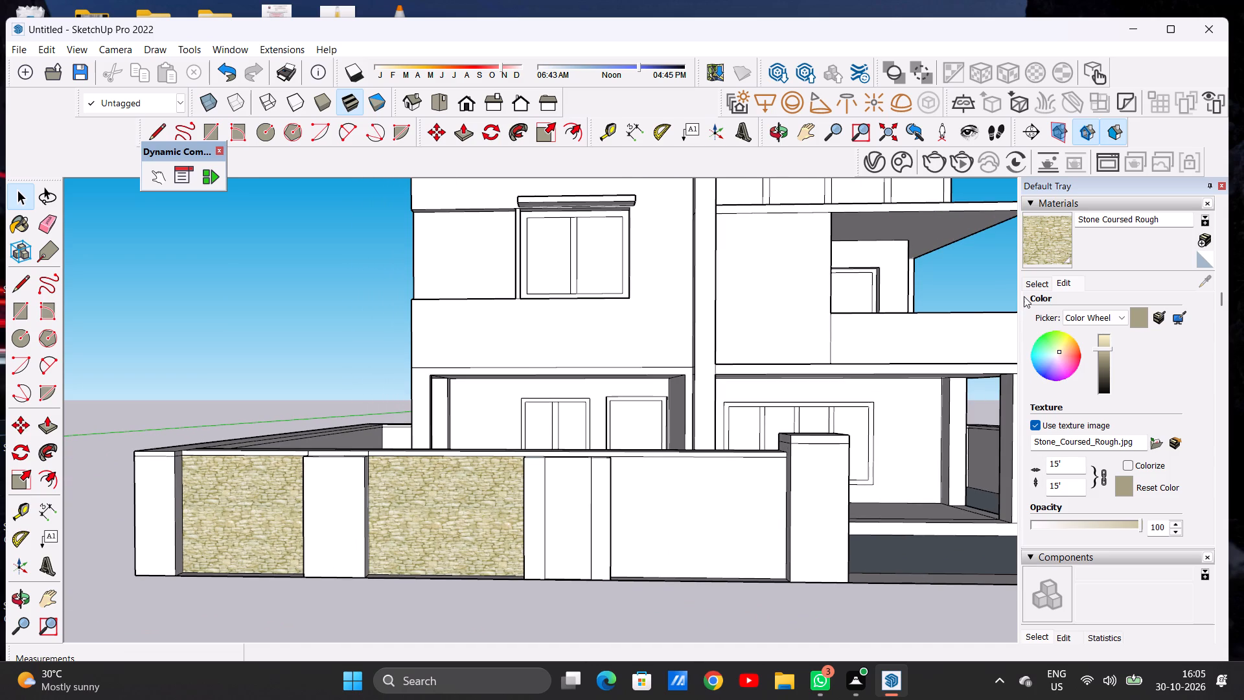
# Paint the front face of the pier between the two stone panels with Formica Graystone from Synthetic Surfaces.
pyautogui.click(1044, 285)
pyautogui.click(1100, 308)
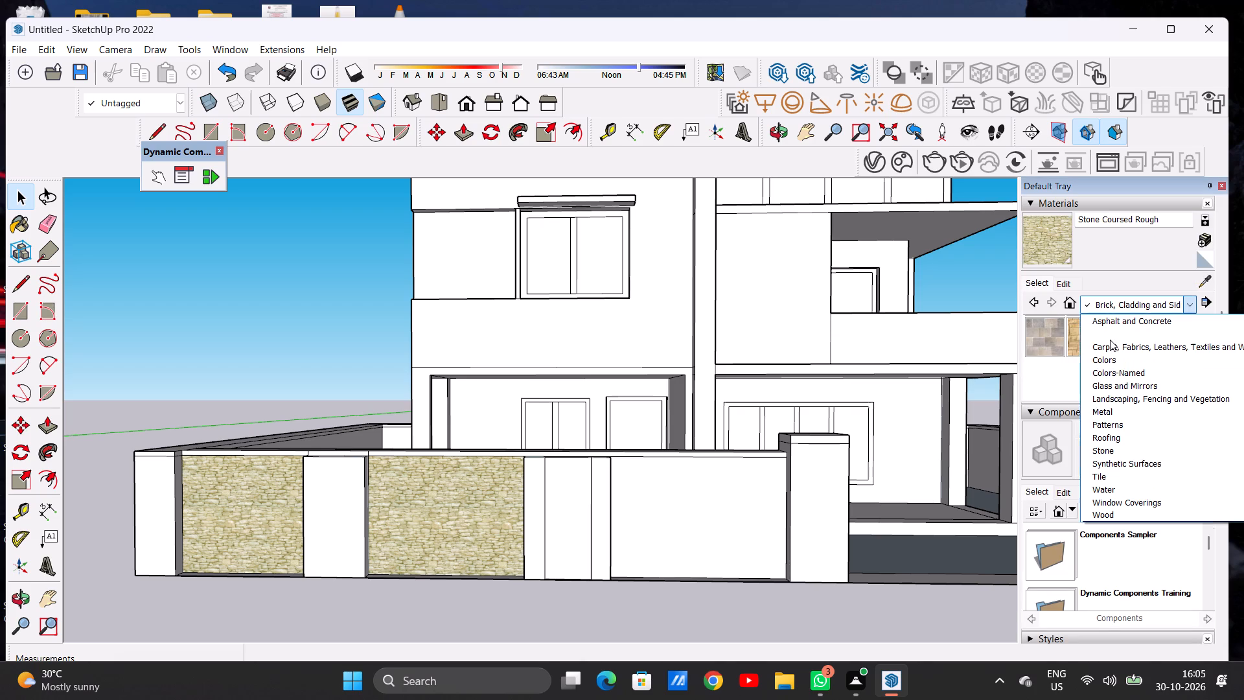
pyautogui.click(1133, 465)
pyautogui.click(1131, 336)
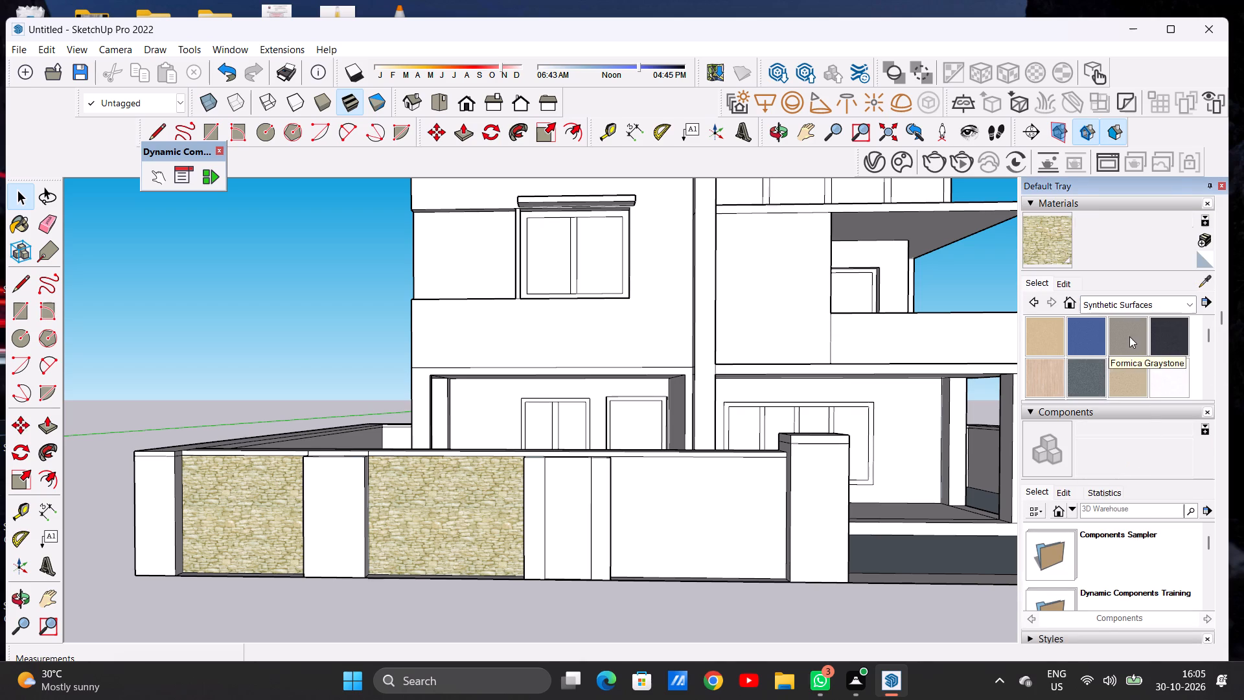
pyautogui.scroll(6, 310, 523)
pyautogui.click(360, 491)
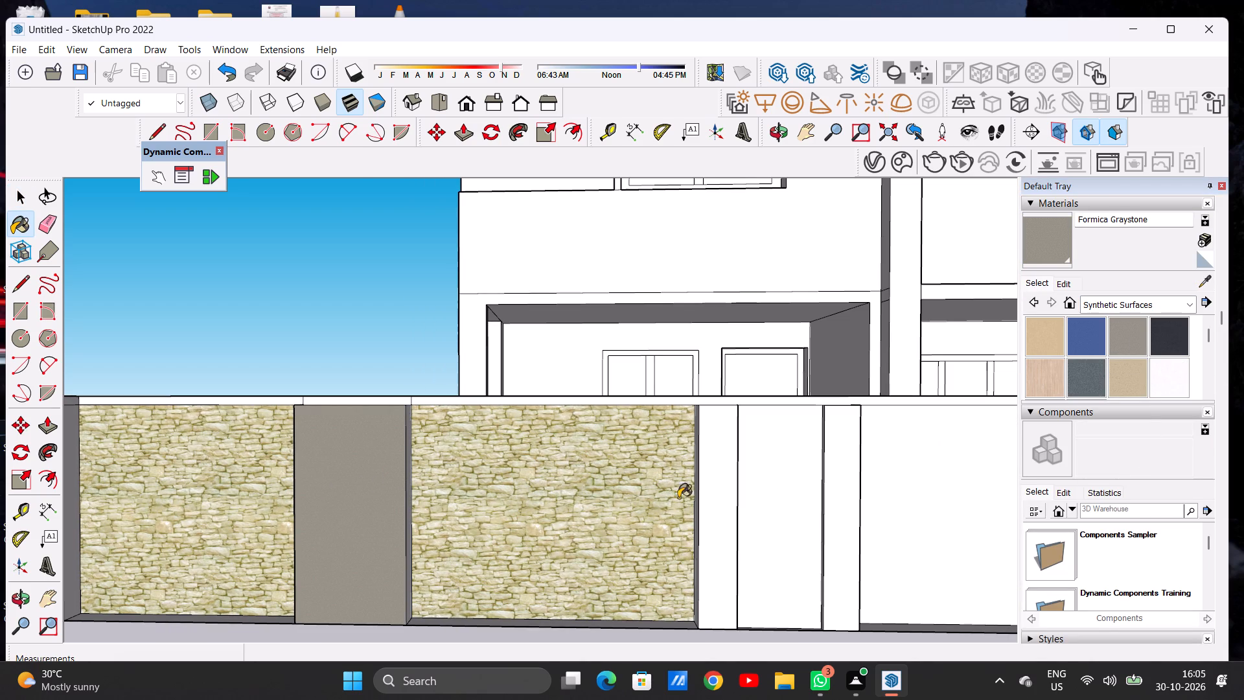
# Lighten the Formica Graystone material's colour to a pale beige.
pyautogui.click(1062, 285)
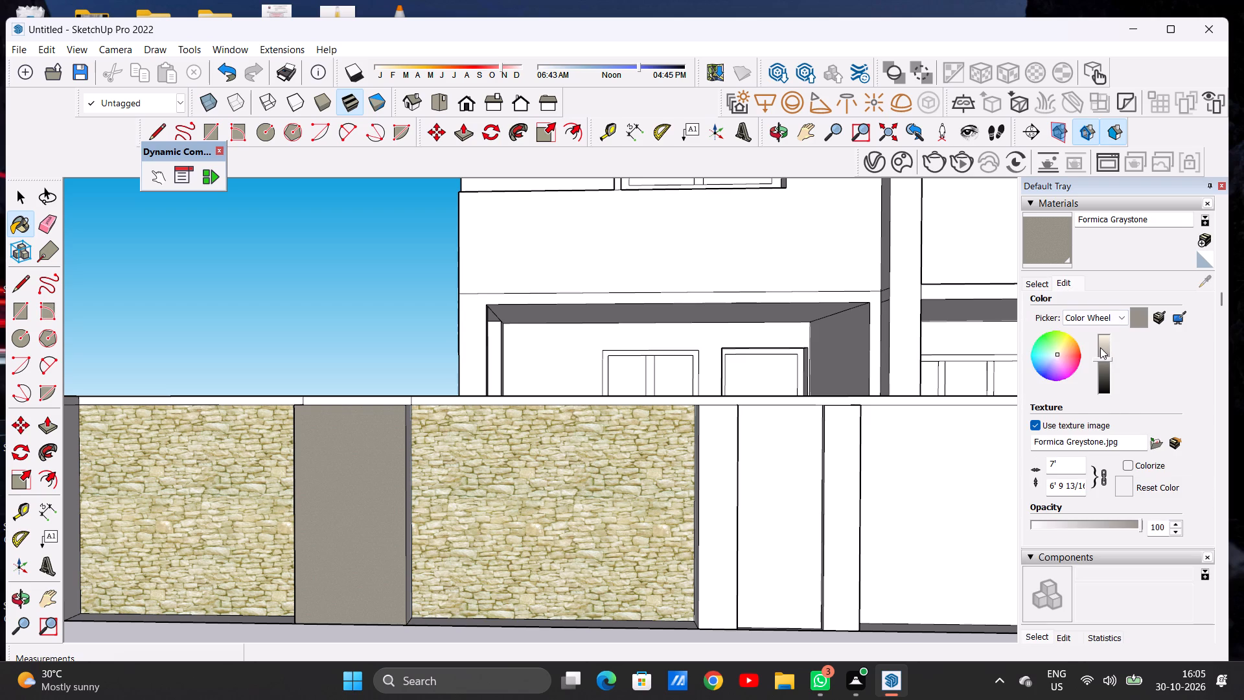
pyautogui.click(1100, 347)
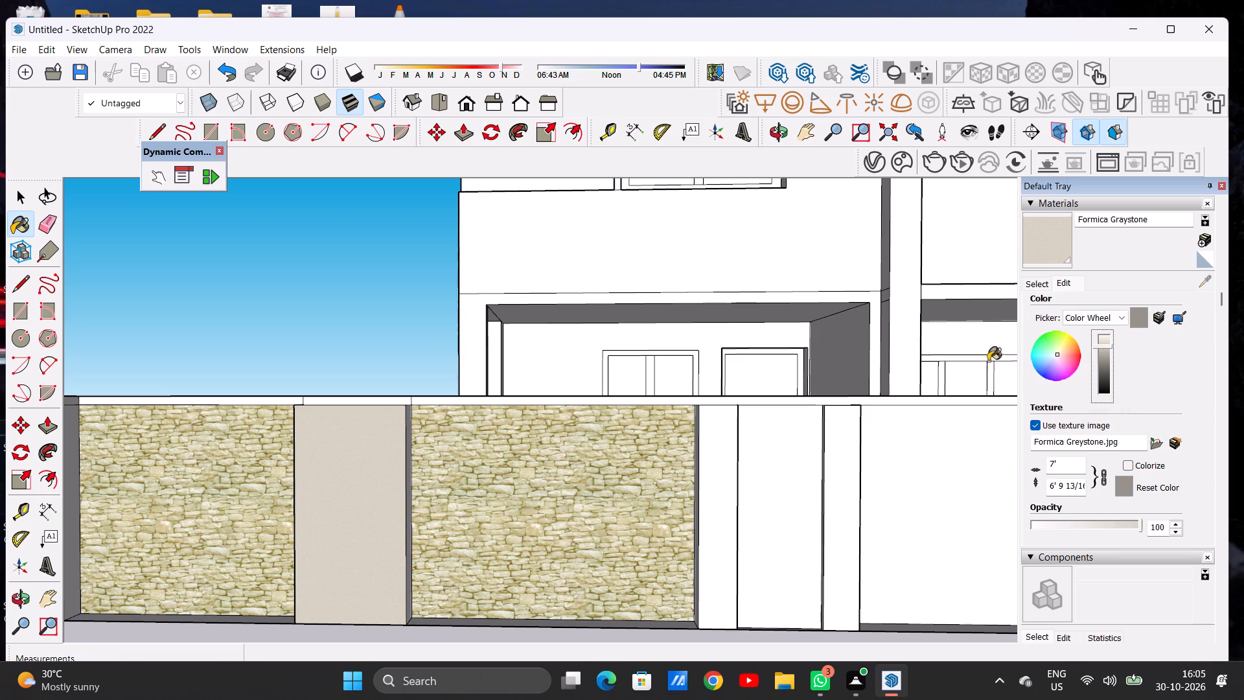
# Paint the top and side faces of the pier between the two stone panels with the lightened Formica Graystone.
pyautogui.scroll(-7, 374, 467)
pyautogui.scroll(-2, 444, 445)
pyautogui.moveTo(410, 443); pyautogui.dragTo(323, 564, button='middle')
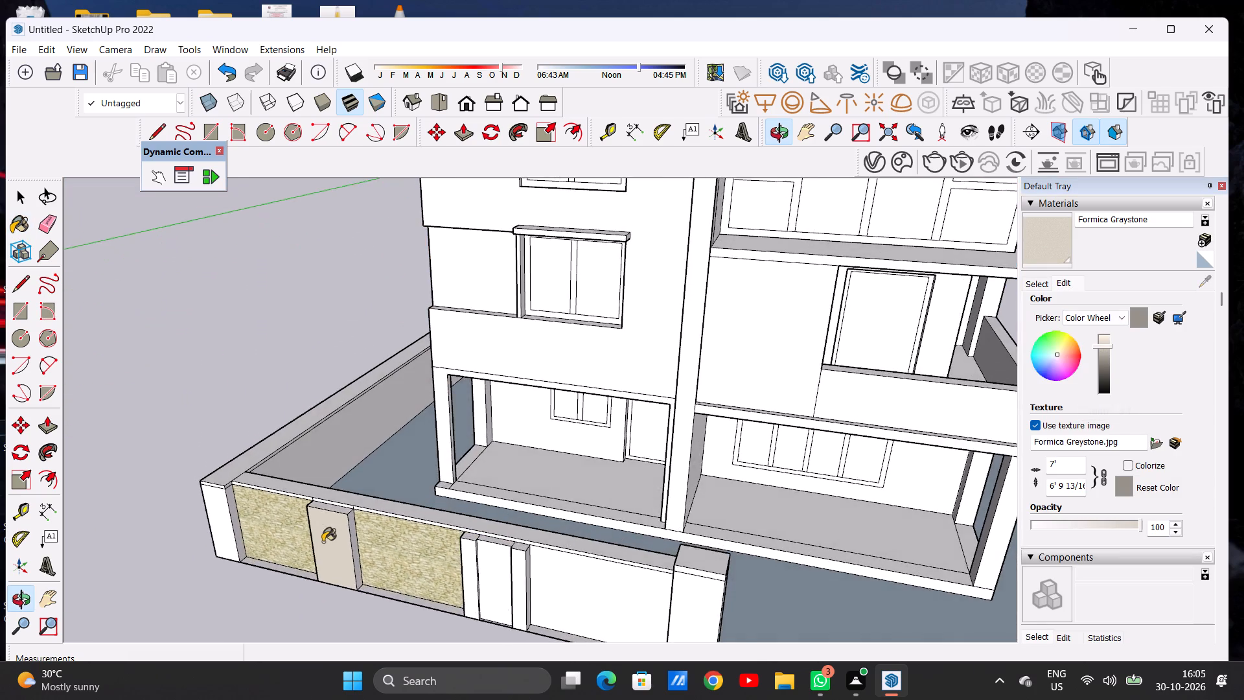
pyautogui.scroll(20, 328, 514)
pyautogui.click(354, 522)
pyautogui.click(313, 474)
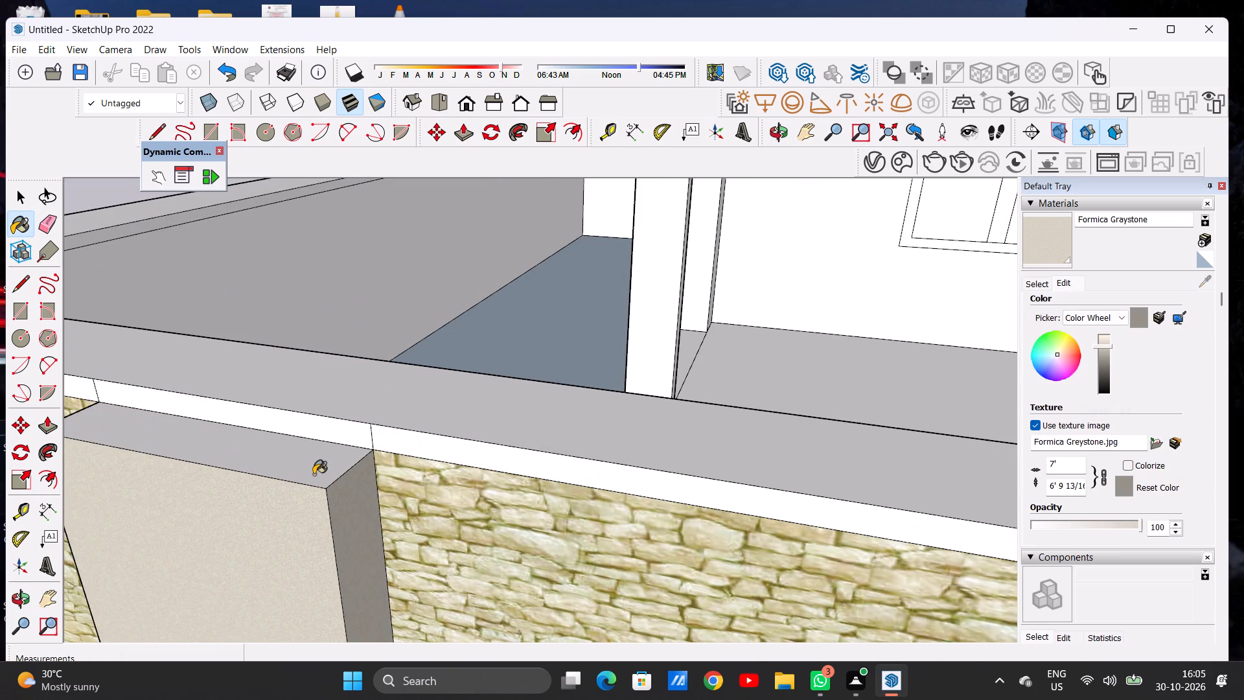
pyautogui.scroll(-20, 360, 488)
pyautogui.scroll(-1, 360, 488)
pyautogui.moveTo(338, 509); pyautogui.dragTo(683, 449, button='middle')
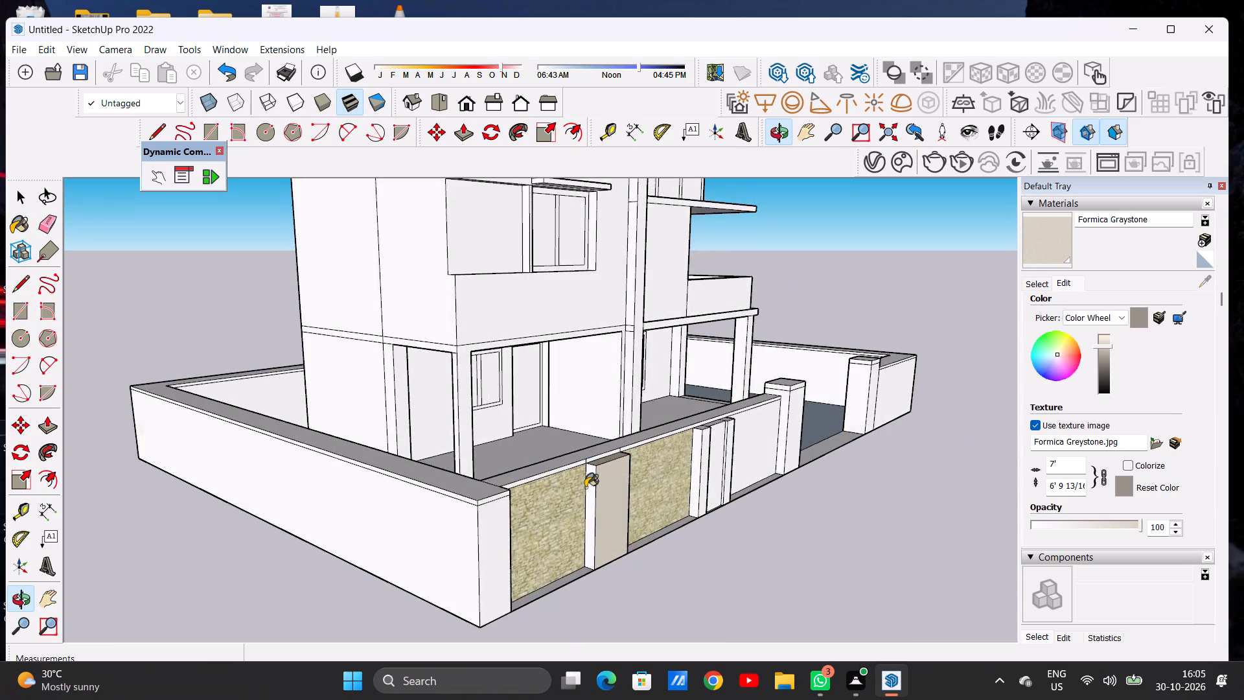
pyautogui.scroll(10, 583, 490)
pyautogui.click(601, 458)
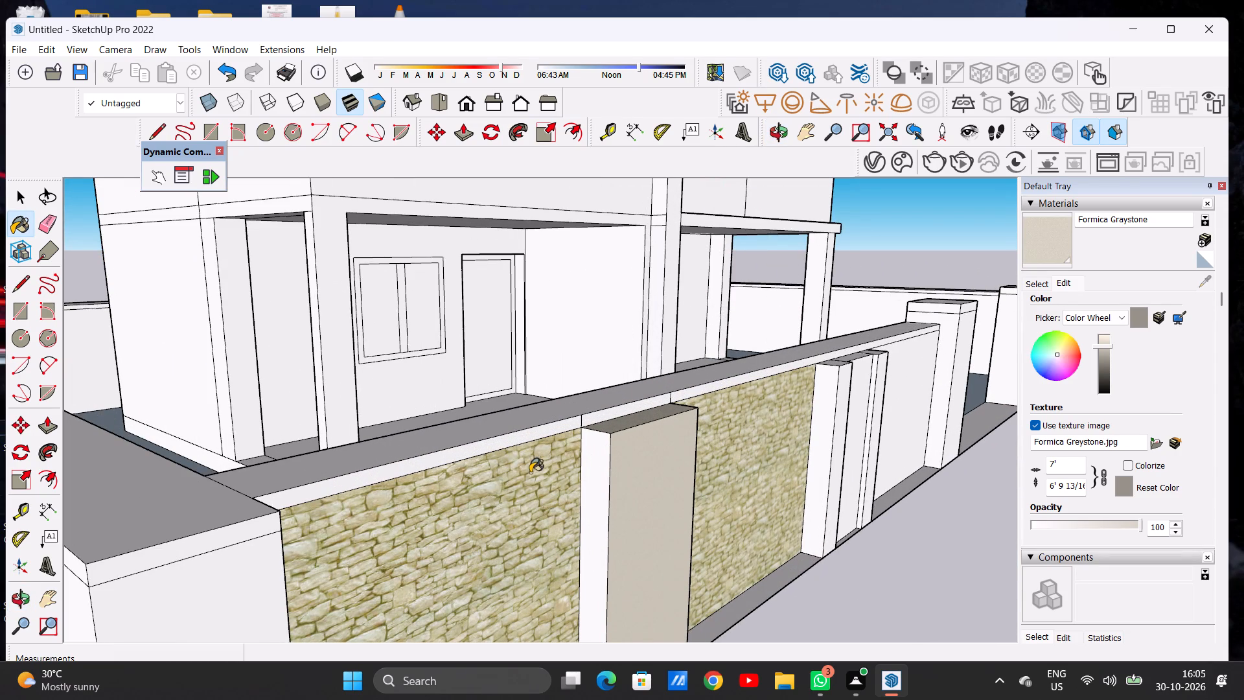
pyautogui.scroll(-7, 525, 475)
pyautogui.moveTo(603, 481); pyautogui.dragTo(408, 490, button='middle')
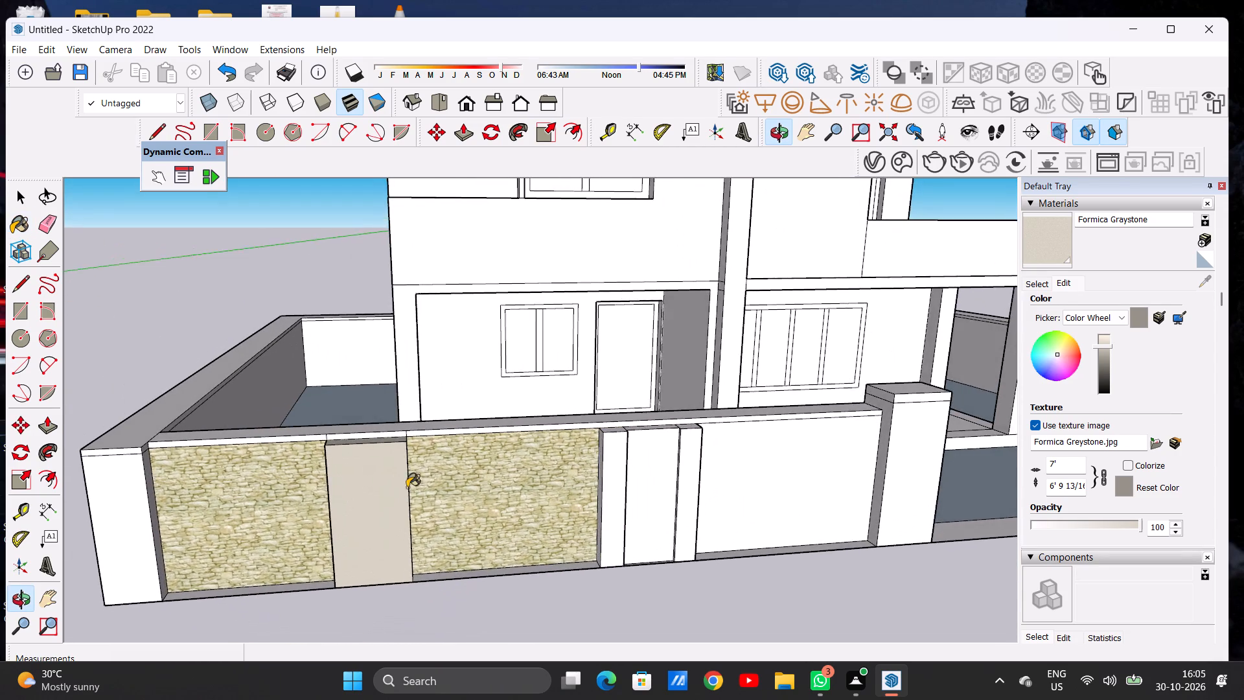
# Erase the two short vertical edges on the wall's top band above the painted pier.
pyautogui.scroll(11, 341, 463)
pyautogui.press('space')
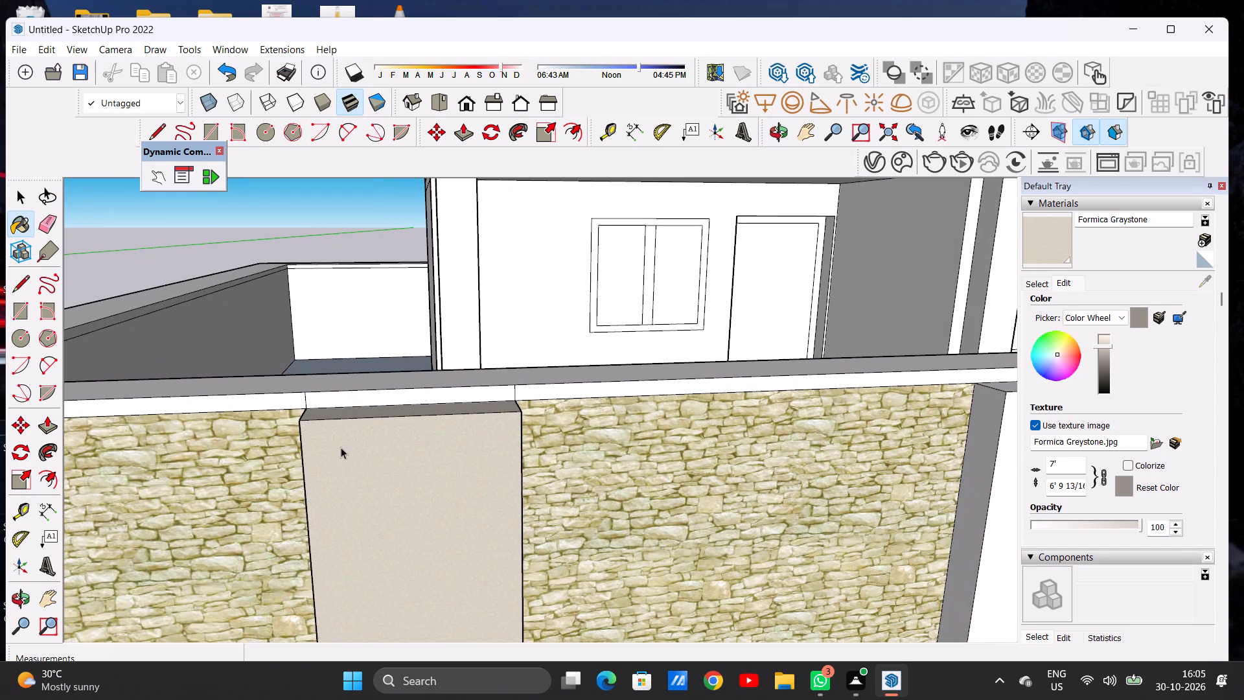
pyautogui.write('E')
pyautogui.scroll(6, 330, 441)
pyautogui.scroll(4, 290, 388)
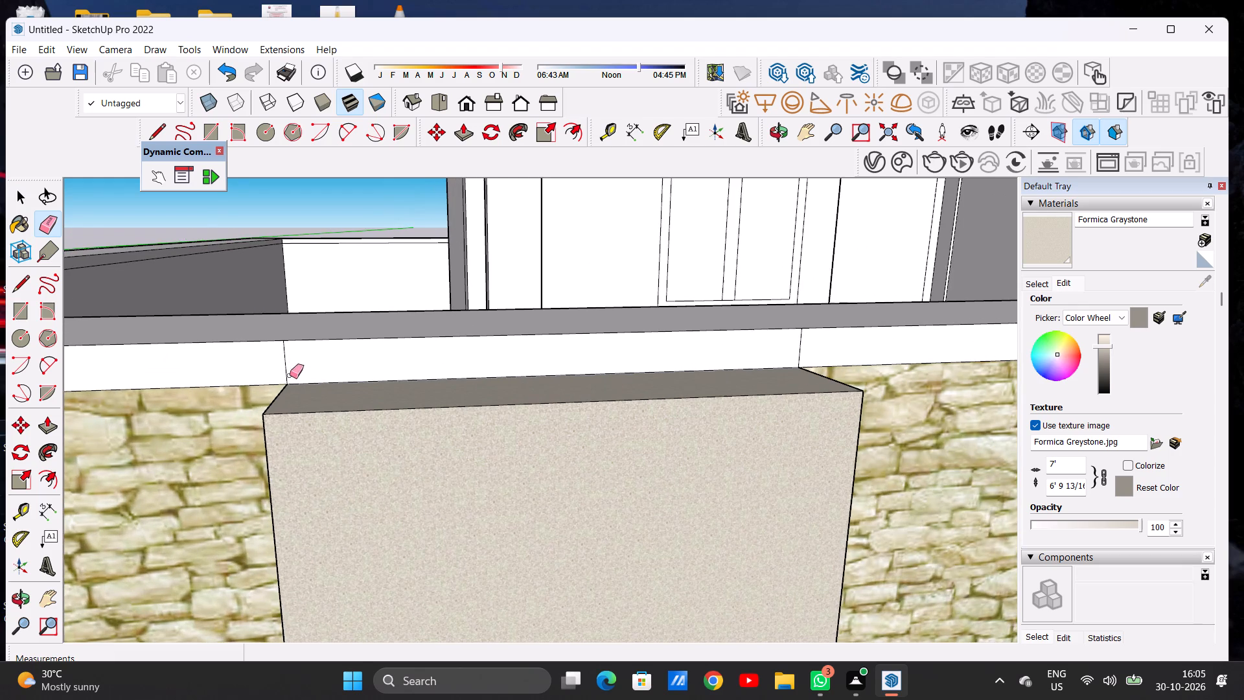
pyautogui.moveTo(283, 362); pyautogui.dragTo(294, 362)
pyautogui.moveTo(807, 344); pyautogui.dragTo(781, 346)
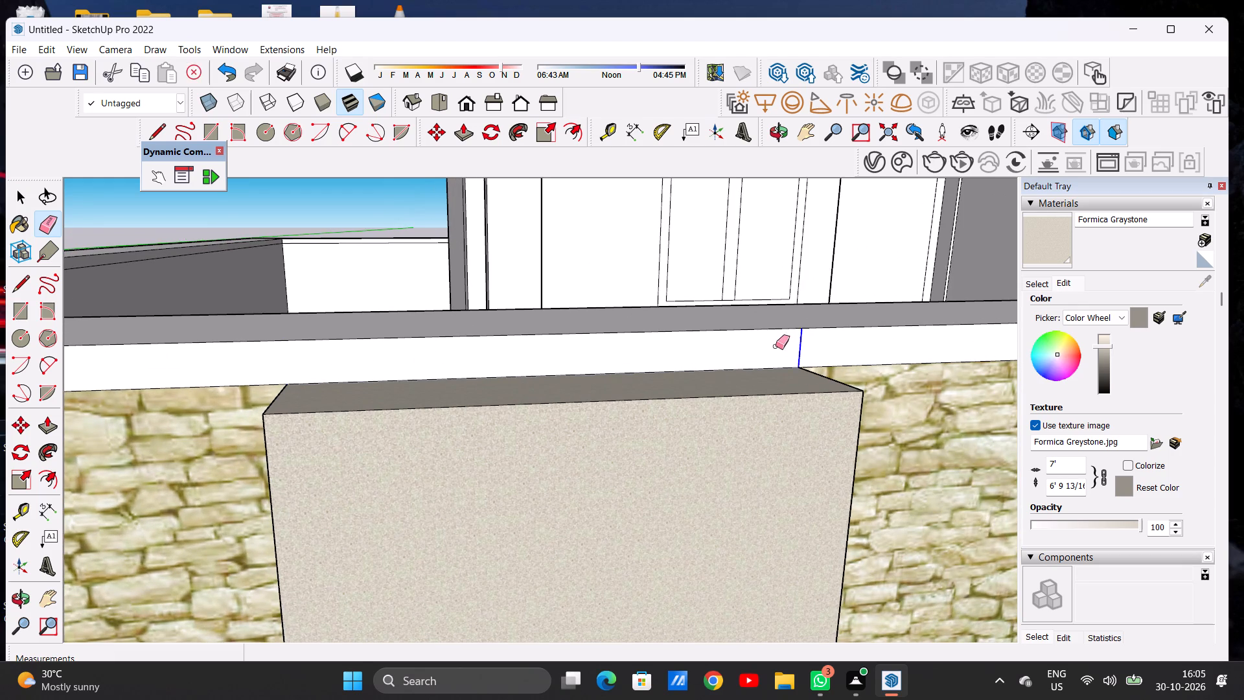
pyautogui.scroll(-19, 400, 401)
pyautogui.scroll(1, 493, 408)
pyautogui.scroll(-2, 496, 409)
pyautogui.moveTo(537, 451); pyautogui.dragTo(441, 413, button='middle')
pyautogui.moveTo(335, 408); pyautogui.dragTo(355, 419, button='middle')
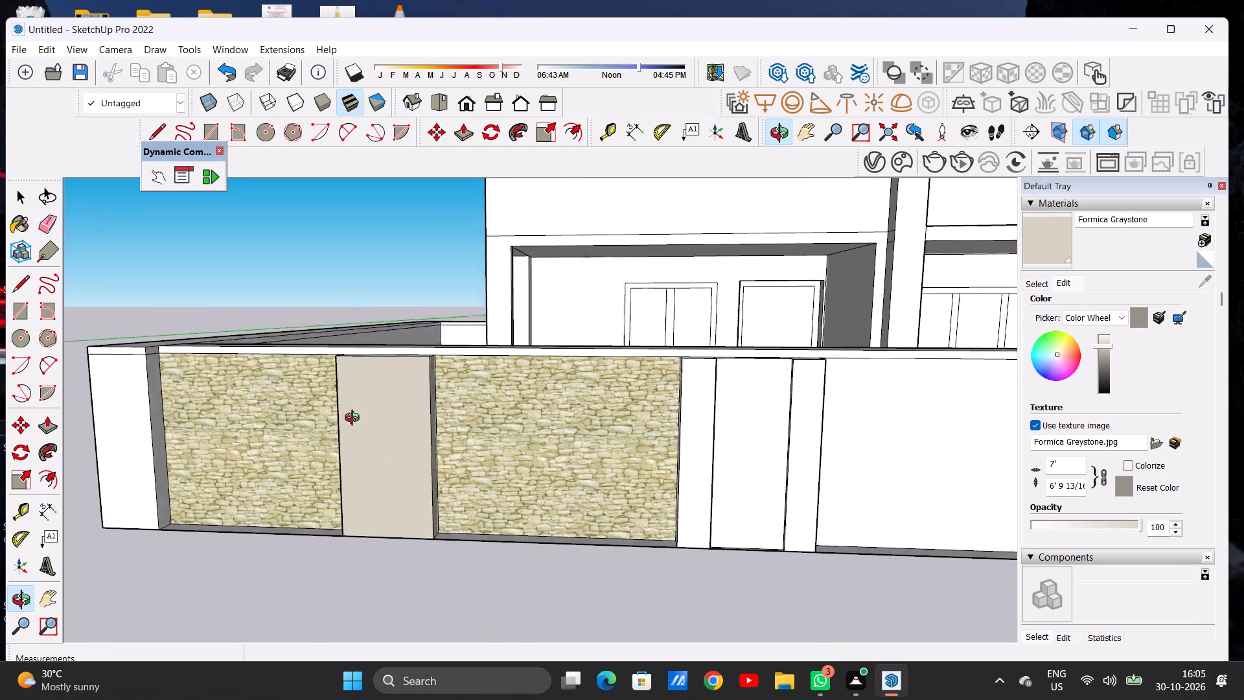
pyautogui.moveTo(355, 419); pyautogui.dragTo(376, 434, button='middle')
pyautogui.press('space')
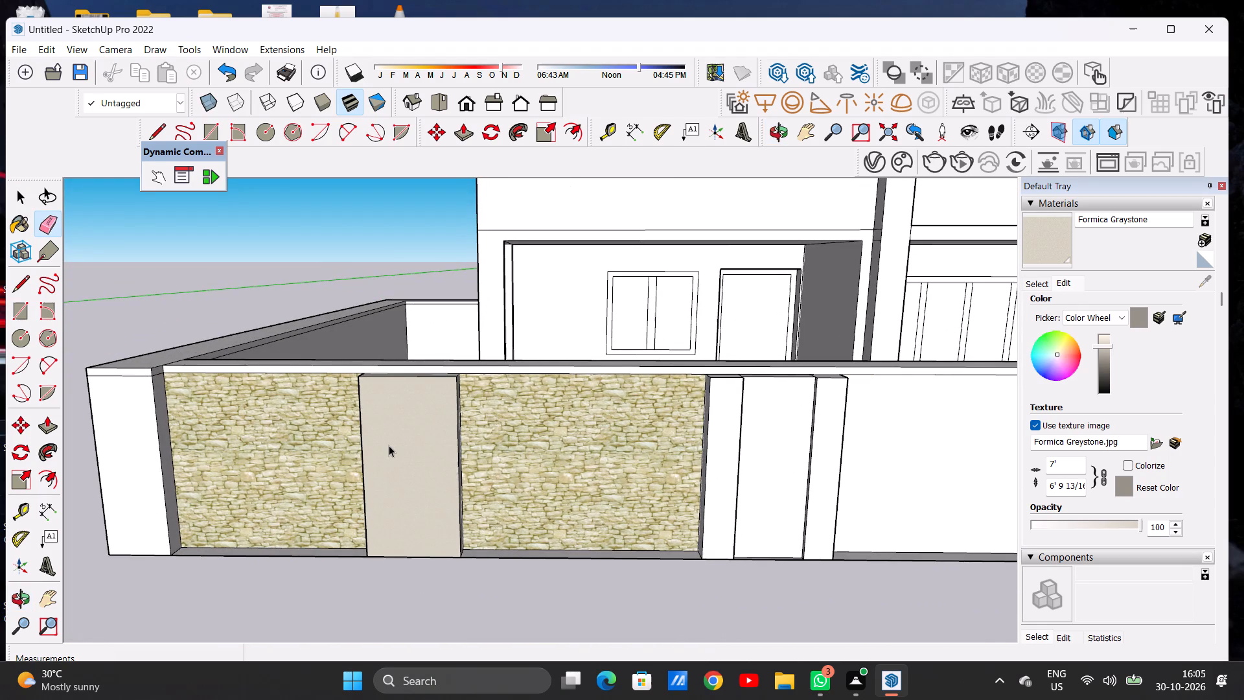
# Paint the front, top and both sides of the narrow post beside the second stone panel with Formica Graystone.
pyautogui.click(1048, 237)
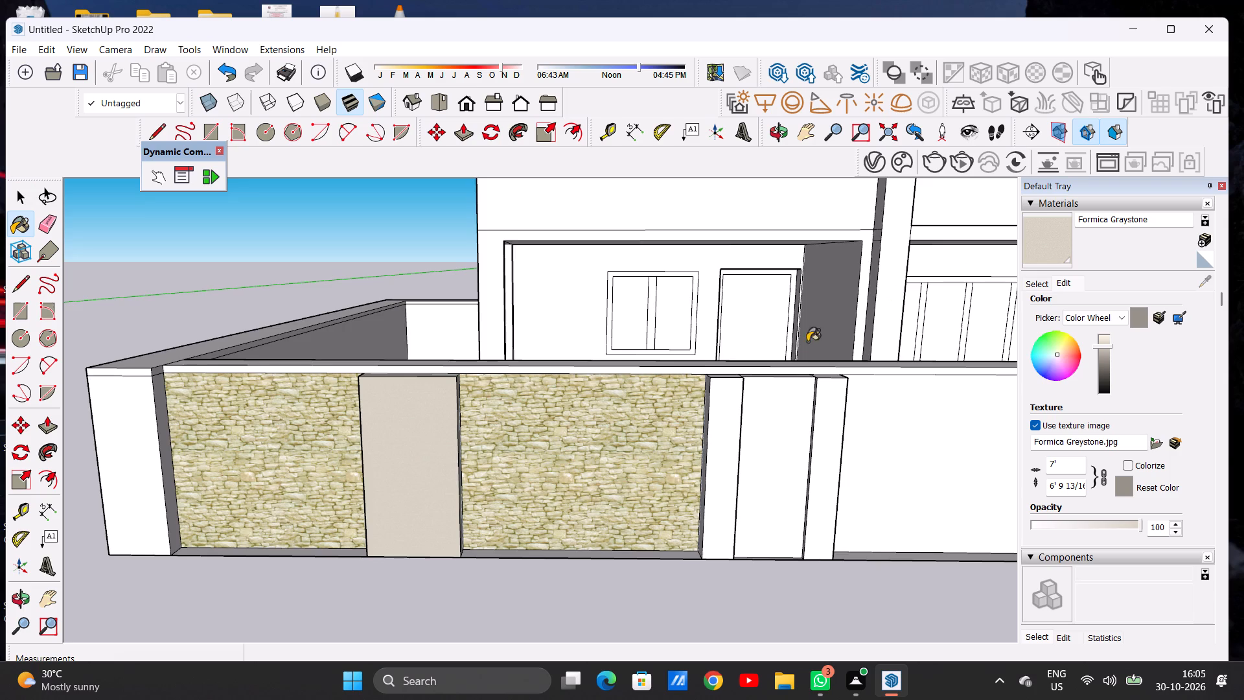
pyautogui.scroll(2, 753, 365)
pyautogui.scroll(-1, 709, 384)
pyautogui.scroll(5, 694, 397)
pyautogui.click(735, 389)
pyautogui.moveTo(723, 362); pyautogui.dragTo(838, 472, button='middle')
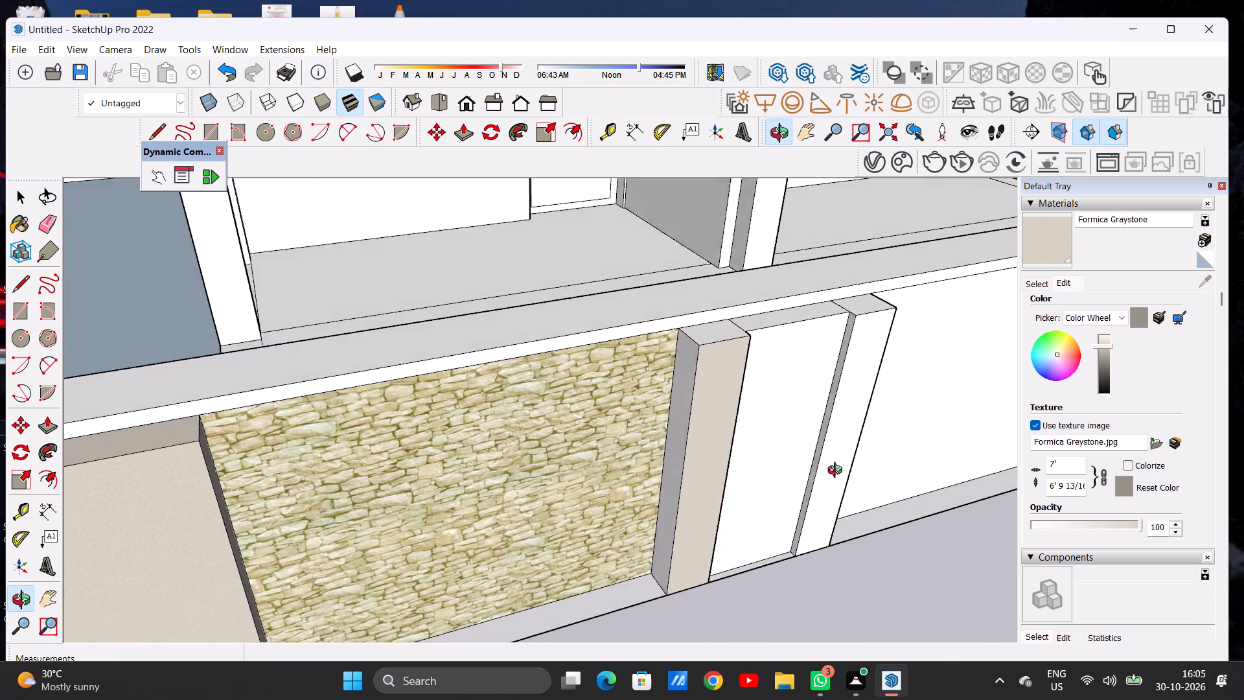
pyautogui.moveTo(838, 472); pyautogui.dragTo(842, 467, button='middle')
pyautogui.scroll(2, 714, 335)
pyautogui.scroll(-1, 712, 332)
pyautogui.scroll(4, 712, 332)
pyautogui.click(692, 333)
pyautogui.click(671, 354)
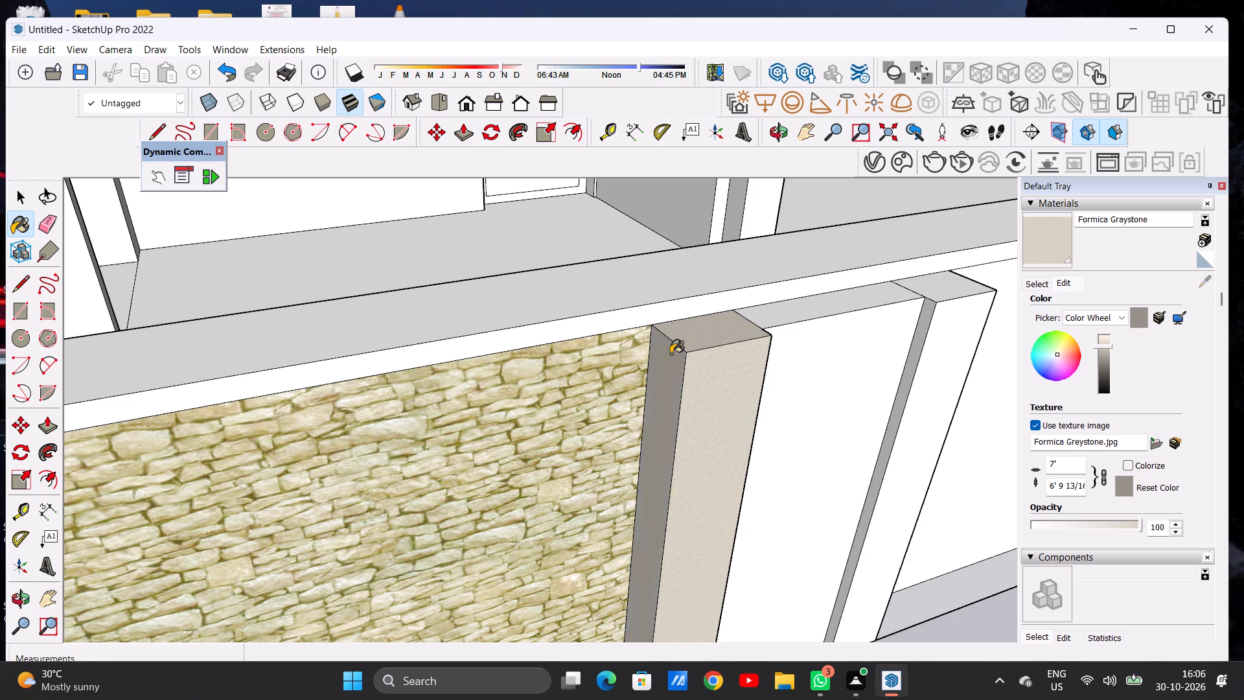
pyautogui.scroll(-5, 663, 354)
pyautogui.moveTo(689, 362); pyautogui.dragTo(305, 385, button='middle')
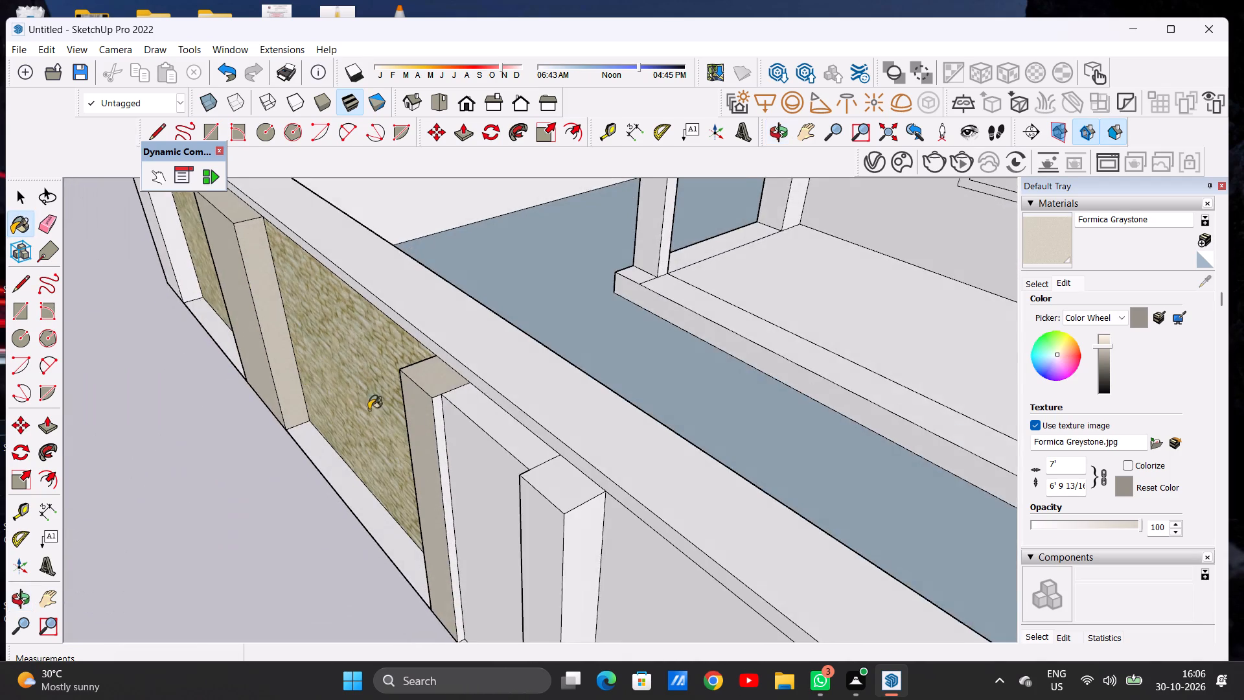
pyautogui.scroll(14, 420, 423)
pyautogui.click(452, 374)
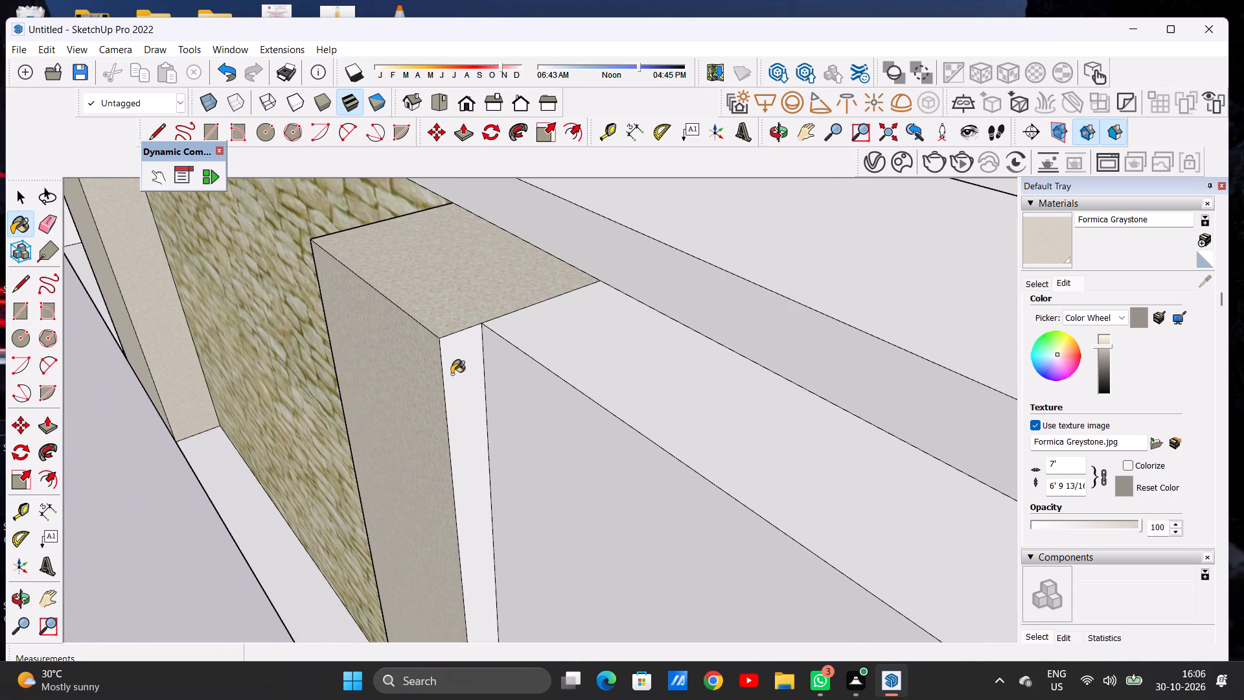
# Paint the top and front faces of the recessed strip between the two narrow posts with Formica Graystone.
pyautogui.scroll(-6, 457, 376)
pyautogui.moveTo(474, 419); pyautogui.dragTo(501, 415, button='middle')
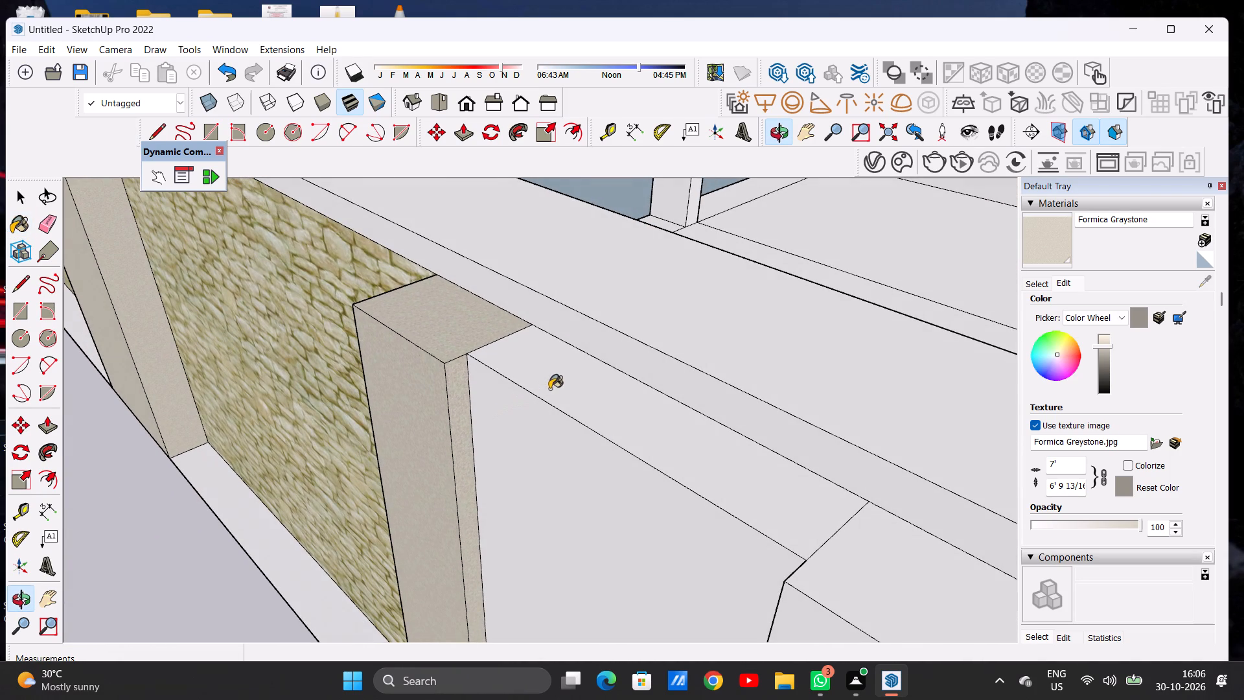
pyautogui.click(551, 387)
pyautogui.click(529, 408)
pyautogui.scroll(-15, 514, 418)
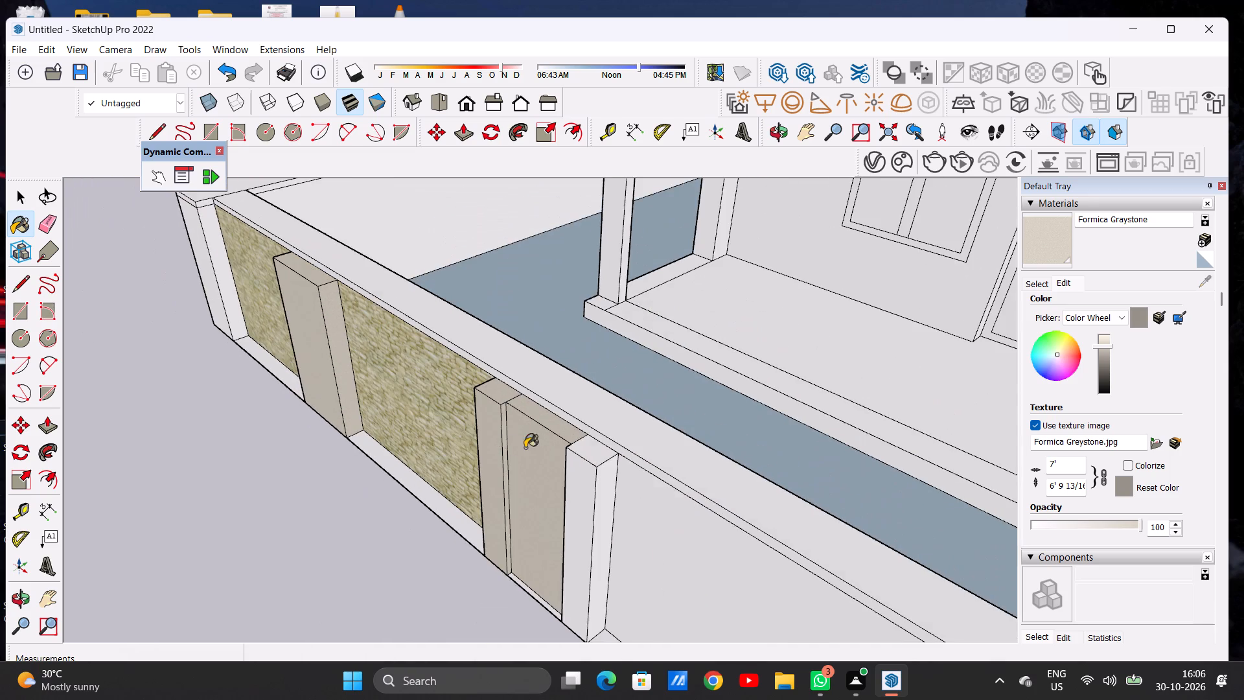
# Paint the front, top and both sides of the second narrow post, nearer the gate, with Formica Graystone.
pyautogui.moveTo(534, 445); pyautogui.dragTo(888, 369, button='middle')
pyautogui.scroll(11, 786, 468)
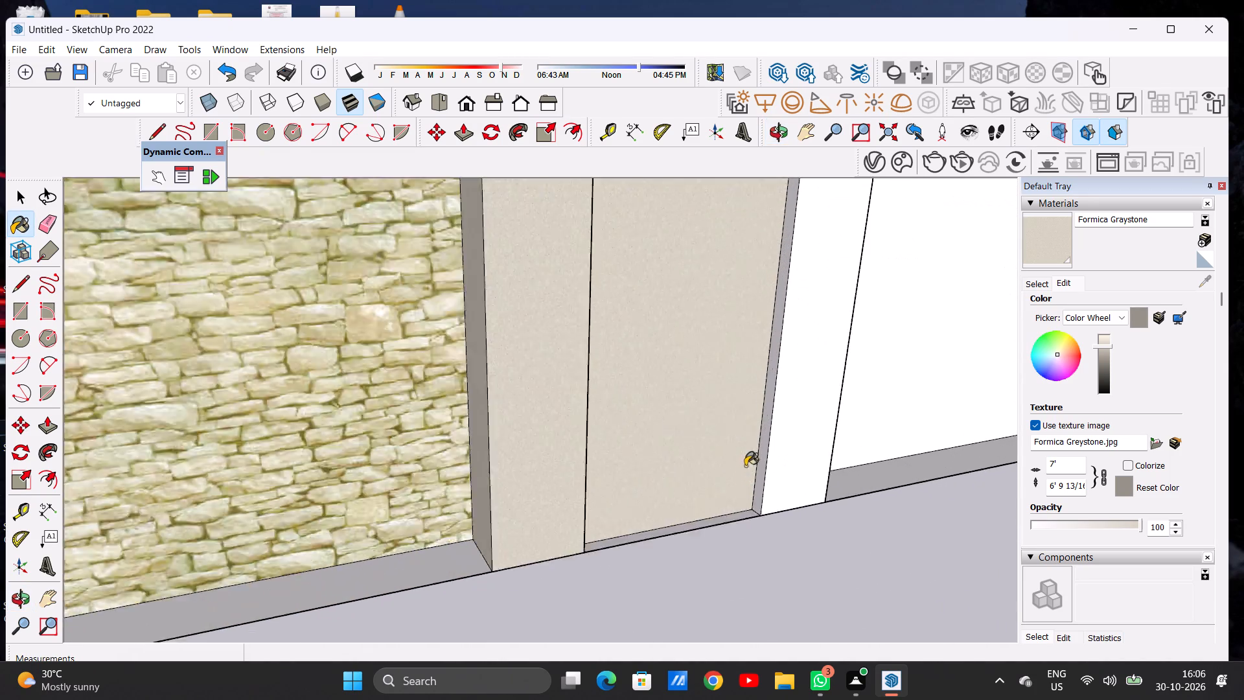
pyautogui.scroll(9, 745, 466)
pyautogui.click(789, 410)
pyautogui.click(835, 401)
pyautogui.scroll(-10, 705, 436)
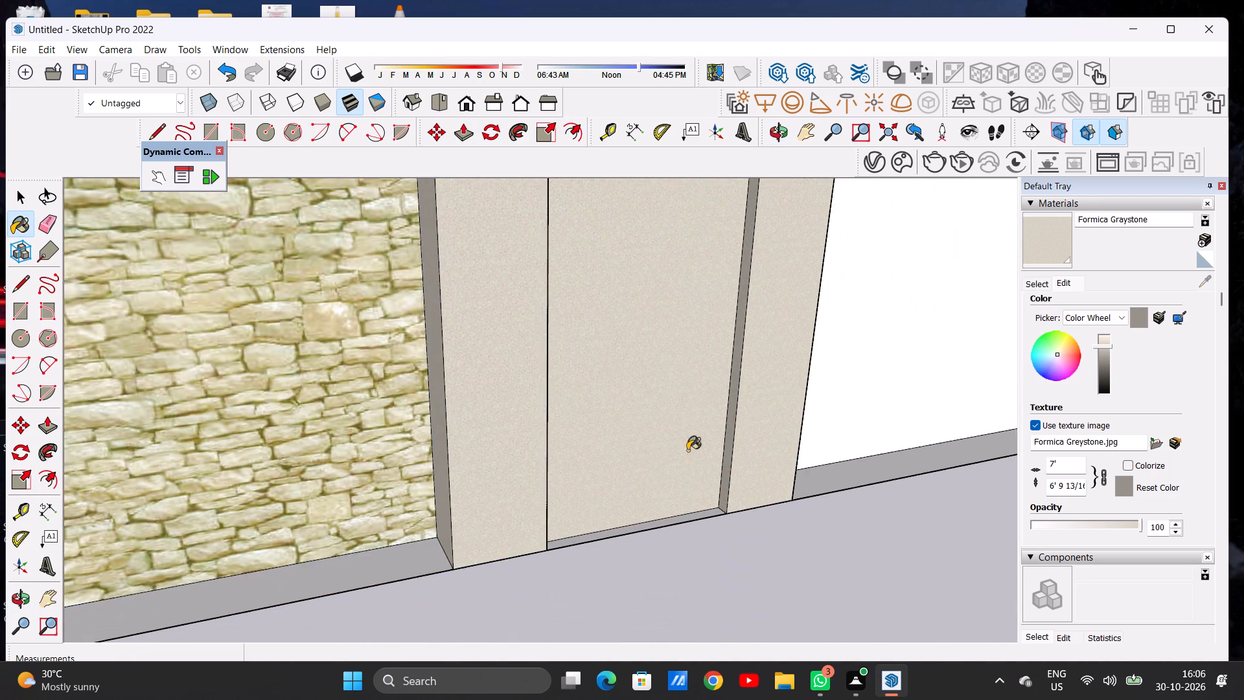
pyautogui.scroll(-13, 650, 467)
pyautogui.moveTo(763, 419); pyautogui.dragTo(499, 474, button='middle')
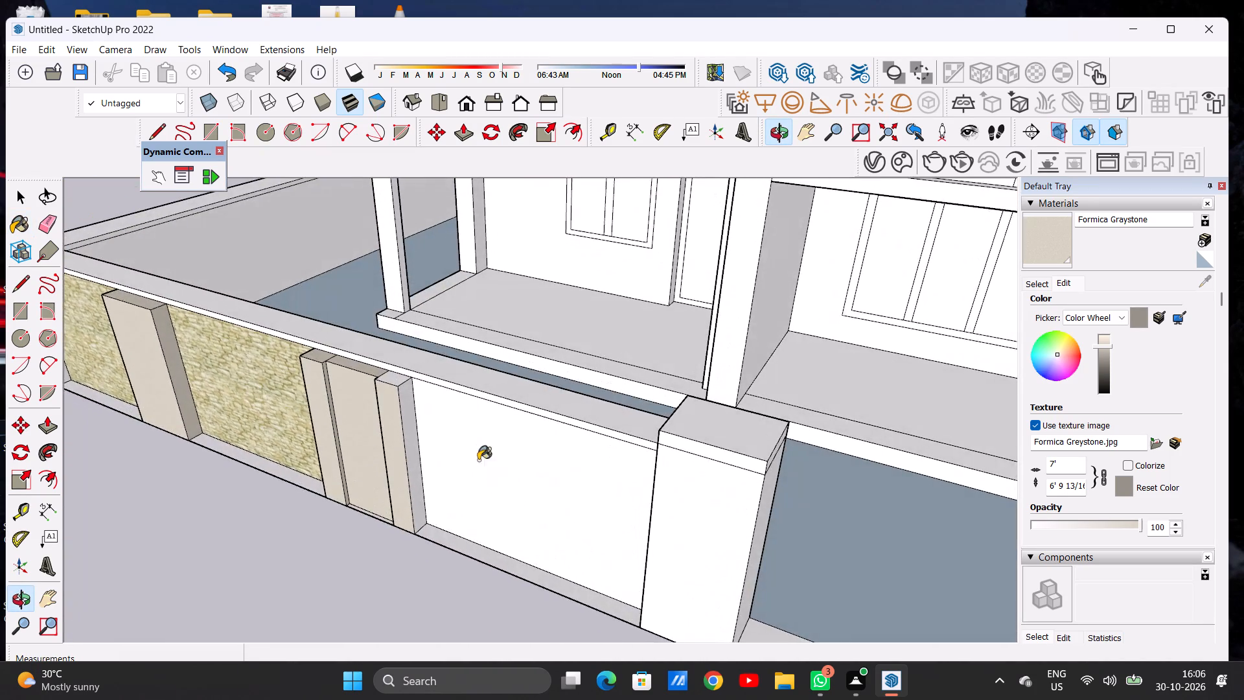
pyautogui.scroll(4, 400, 410)
pyautogui.scroll(8, 392, 341)
pyautogui.scroll(-1, 393, 385)
pyautogui.scroll(5, 393, 386)
pyautogui.click(395, 385)
pyautogui.click(432, 423)
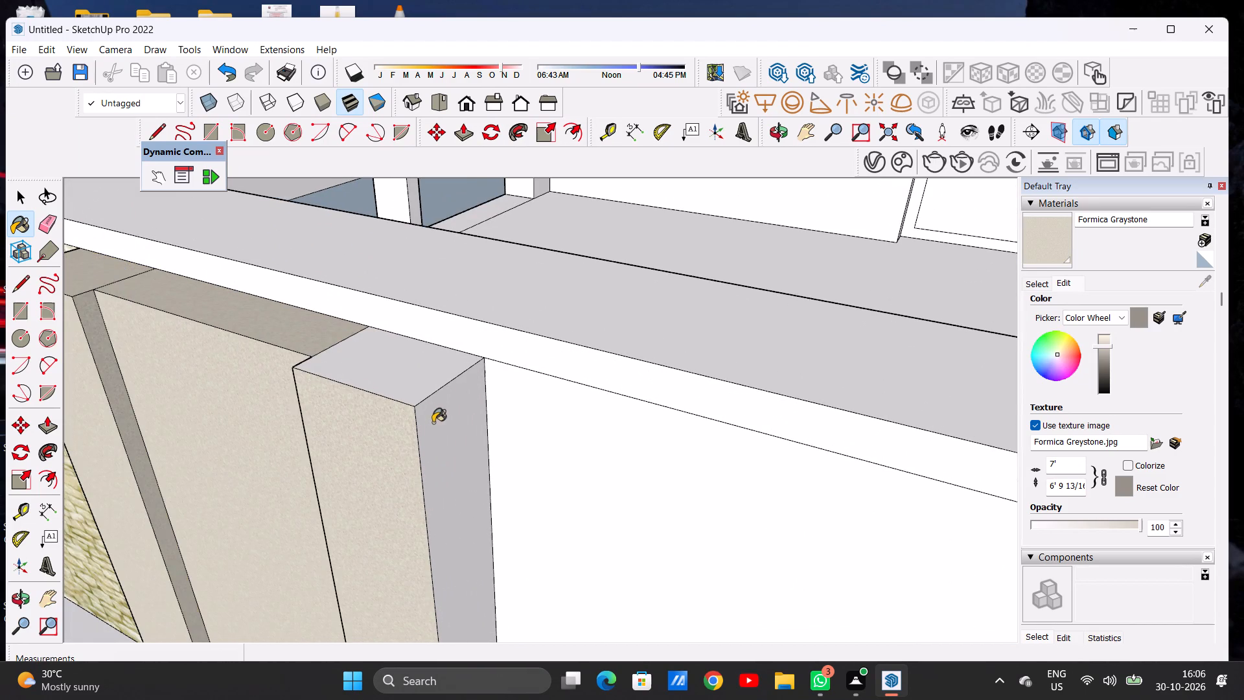
pyautogui.scroll(-20, 443, 430)
pyautogui.scroll(-8, 443, 430)
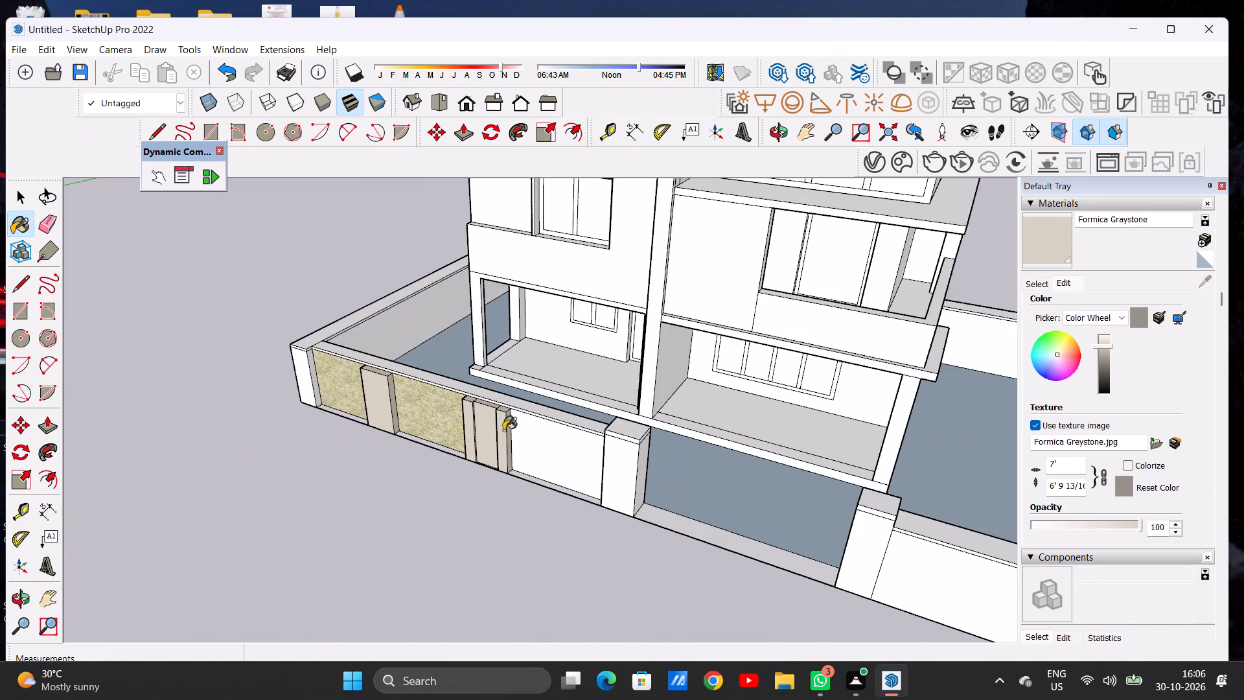
# Paint the front and inner side faces of the boundary wall's outer corner pier with Formica Graystone.
pyautogui.moveTo(476, 449); pyautogui.dragTo(619, 356, button='middle')
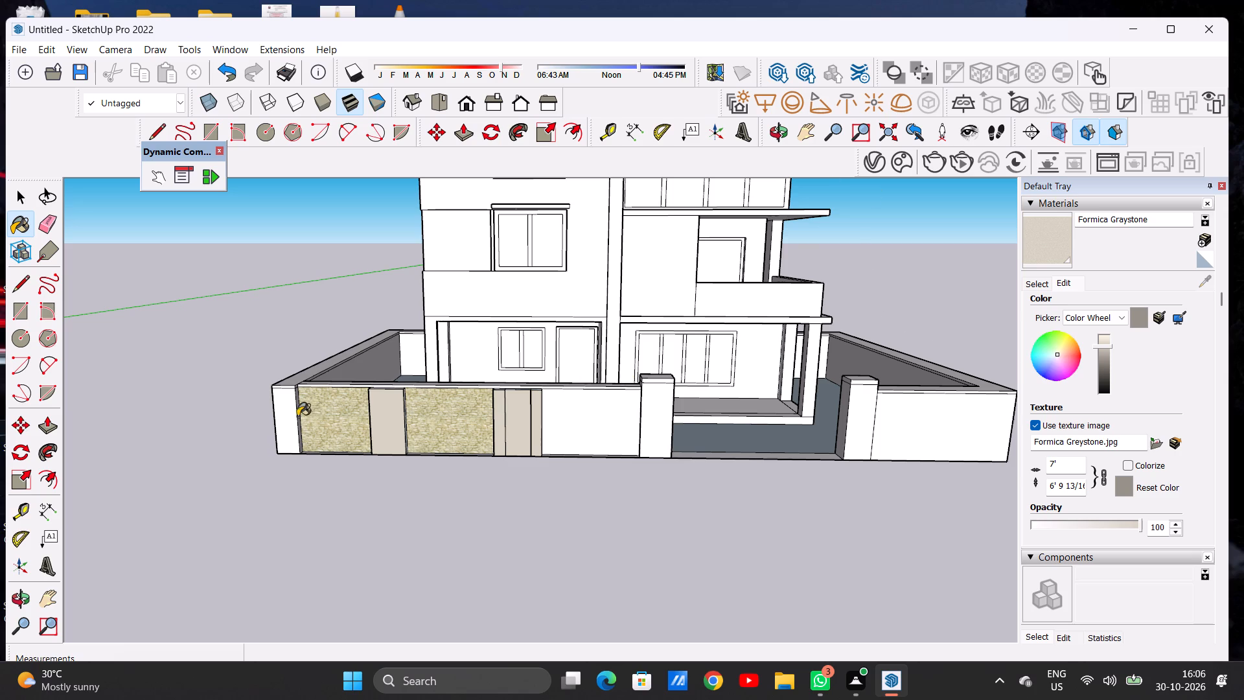
pyautogui.scroll(14, 297, 417)
pyautogui.click(286, 399)
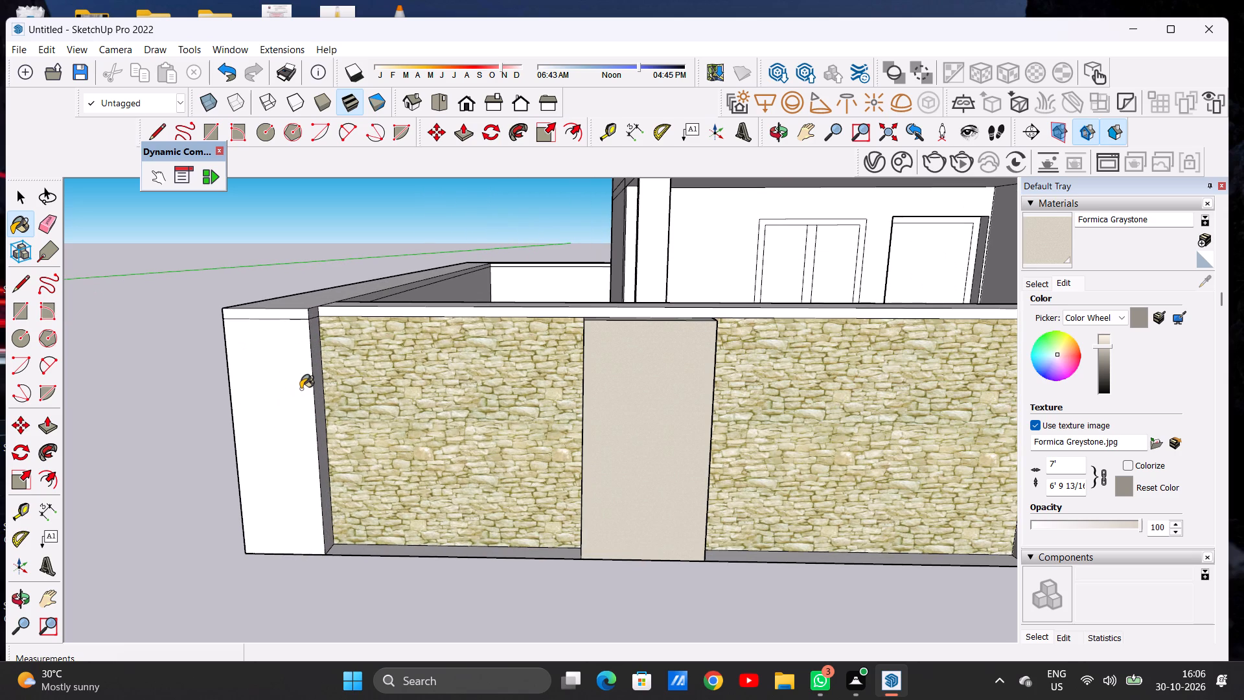
pyautogui.moveTo(323, 376); pyautogui.dragTo(268, 461, button='middle')
pyautogui.scroll(4, 301, 381)
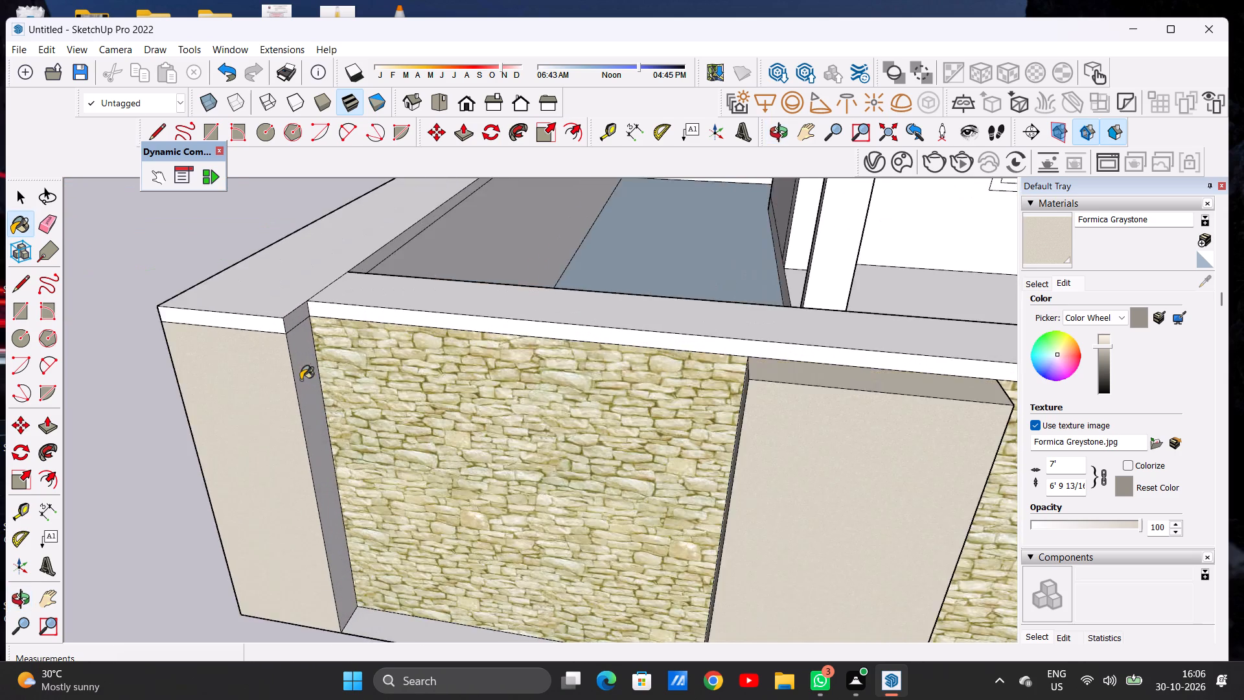
pyautogui.scroll(9, 301, 380)
pyautogui.click(297, 361)
pyautogui.scroll(-7, 327, 375)
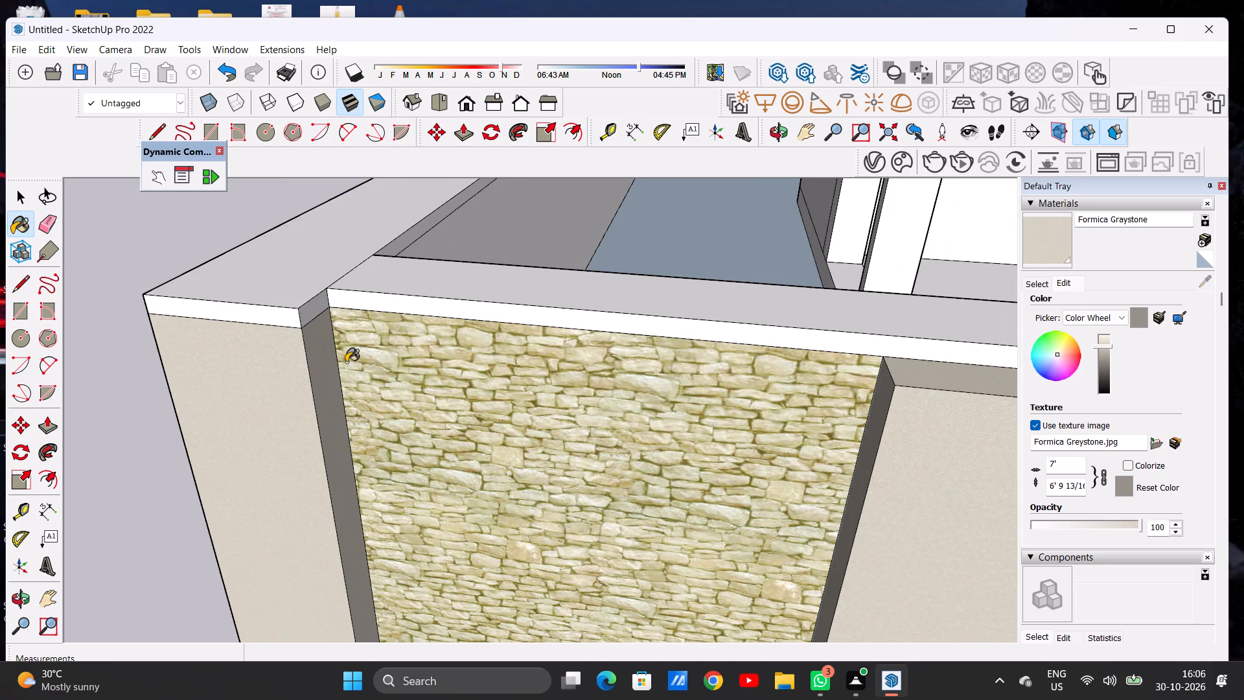
pyautogui.scroll(-14, 349, 362)
pyautogui.moveTo(297, 380); pyautogui.dragTo(489, 329, button='middle')
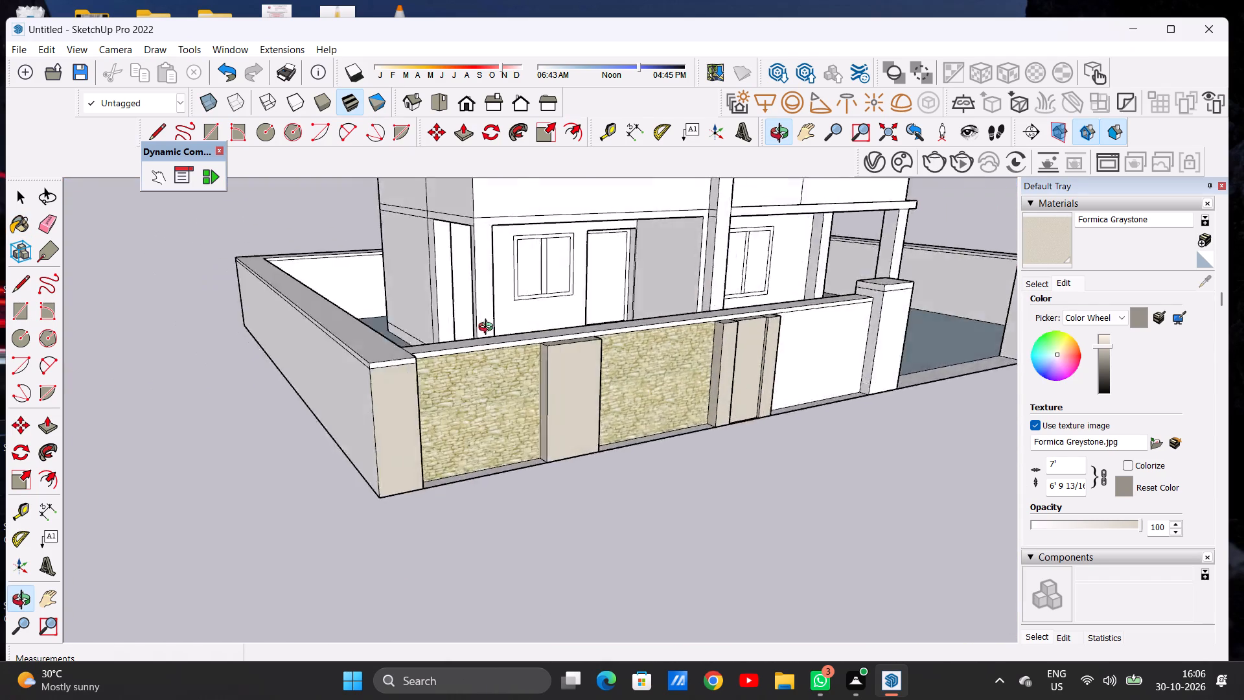
# Paint the front face of the boundary wall section on the far side of the gate opening with Formica Graystone.
pyautogui.moveTo(489, 329); pyautogui.dragTo(411, 323, button='middle')
pyautogui.scroll(-10, 313, 358)
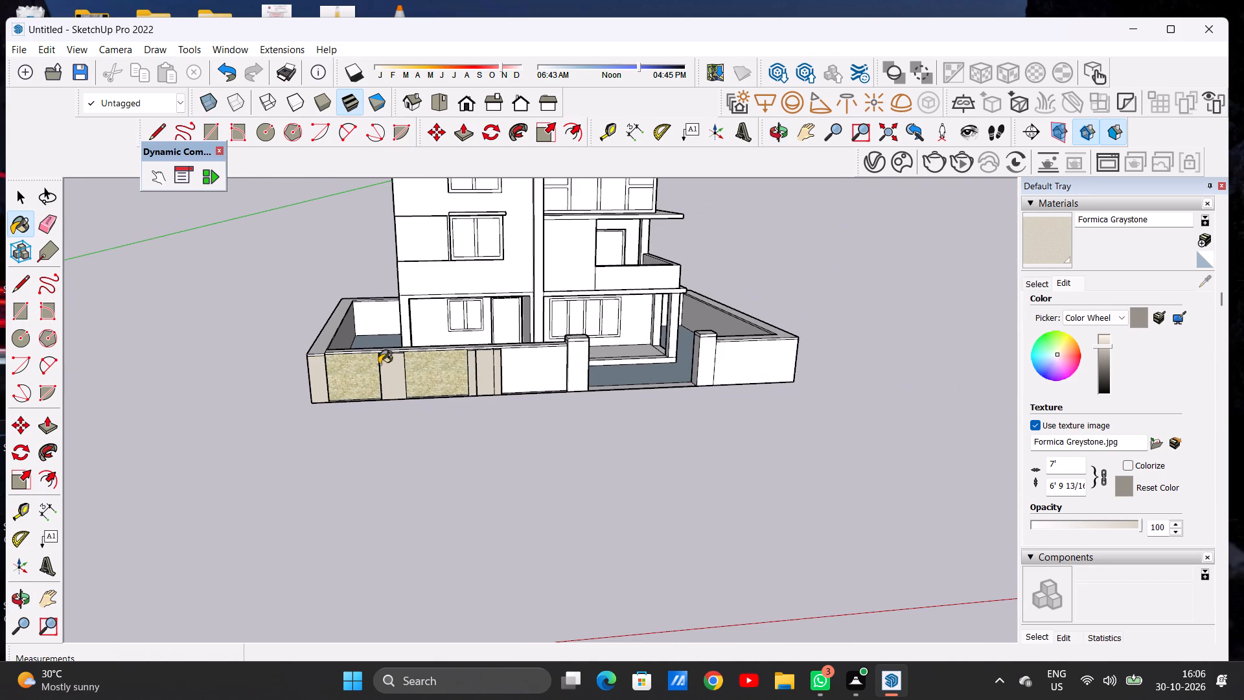
pyautogui.scroll(-4, 400, 402)
pyautogui.scroll(10, 691, 373)
pyautogui.scroll(-1, 632, 379)
pyautogui.scroll(2, 629, 382)
pyautogui.click(622, 380)
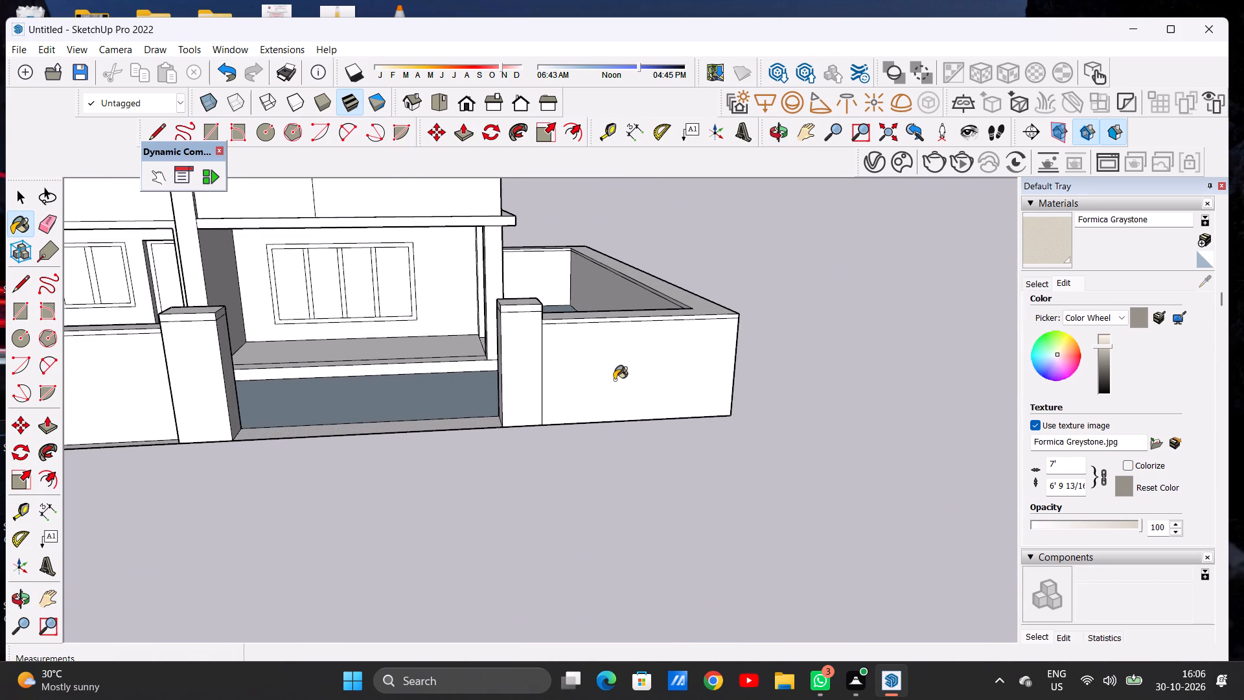
# Examine the boundary wall from the front and side, including the unpainted panel between the narrow posts and the gate pier.
pyautogui.scroll(-5, 614, 380)
pyautogui.moveTo(645, 371); pyautogui.dragTo(621, 373, button='middle')
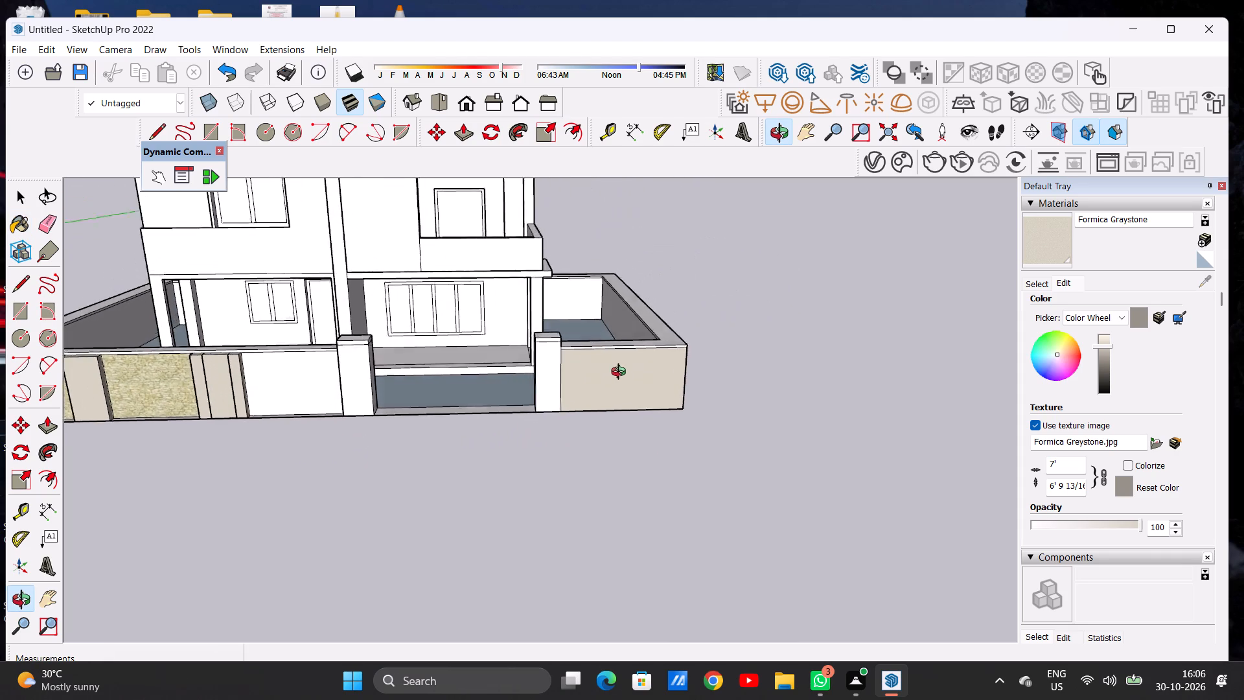
pyautogui.moveTo(621, 373); pyautogui.dragTo(641, 379, button='middle')
pyautogui.scroll(-5, 401, 453)
pyautogui.scroll(4, 359, 427)
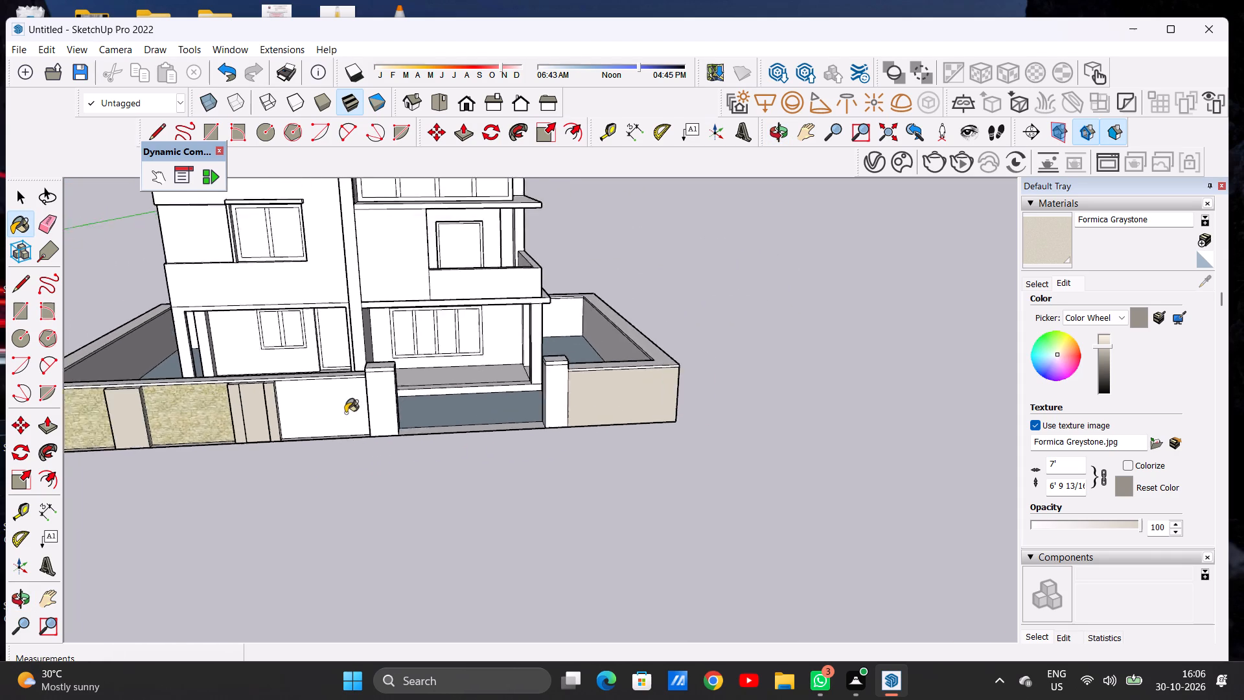
pyautogui.scroll(6, 345, 413)
pyautogui.moveTo(323, 431); pyautogui.dragTo(326, 366, button='middle')
pyautogui.scroll(-12, 337, 452)
pyautogui.moveTo(350, 455); pyautogui.dragTo(319, 511, button='middle')
pyautogui.moveTo(435, 401); pyautogui.dragTo(84, 452, button='middle')
pyautogui.scroll(-2, 244, 430)
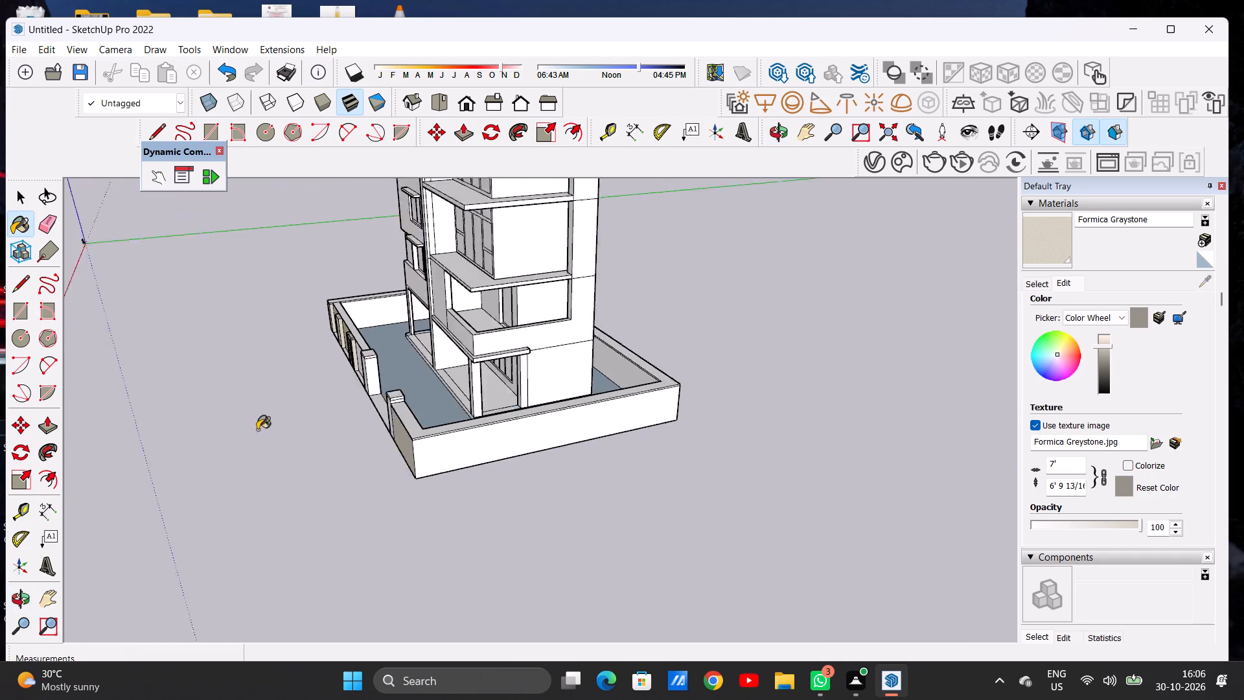
pyautogui.scroll(-3, 257, 430)
pyautogui.scroll(20, 319, 366)
pyautogui.scroll(1, 319, 366)
pyautogui.moveTo(479, 332); pyautogui.dragTo(329, 319, button='middle')
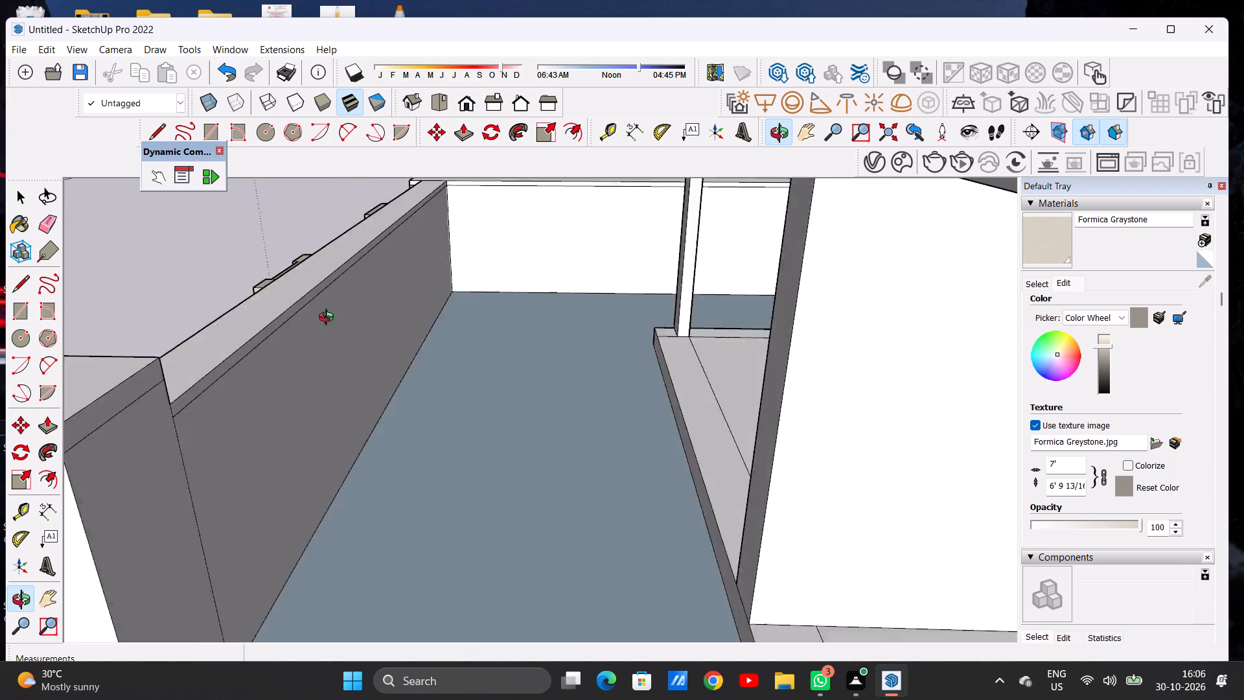
pyautogui.moveTo(329, 319); pyautogui.dragTo(639, 302, button='middle')
pyautogui.scroll(-14, 442, 376)
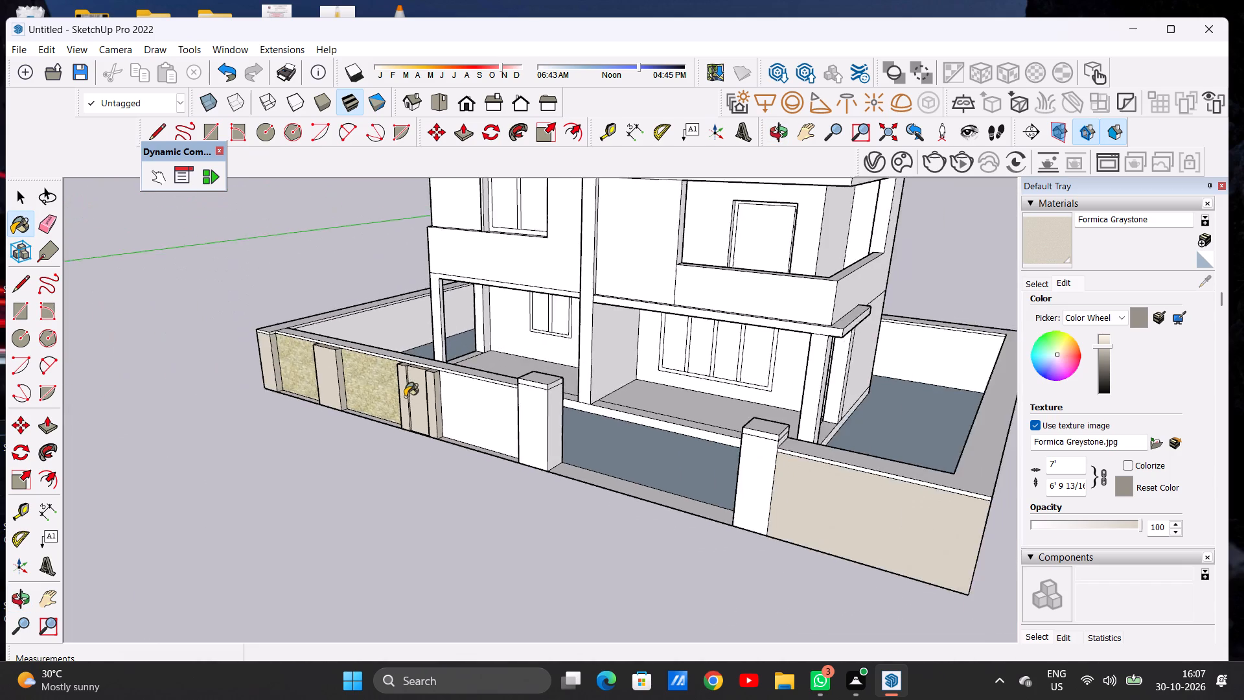
pyautogui.scroll(-4, 405, 397)
pyautogui.moveTo(400, 411); pyautogui.dragTo(597, 356, button='middle')
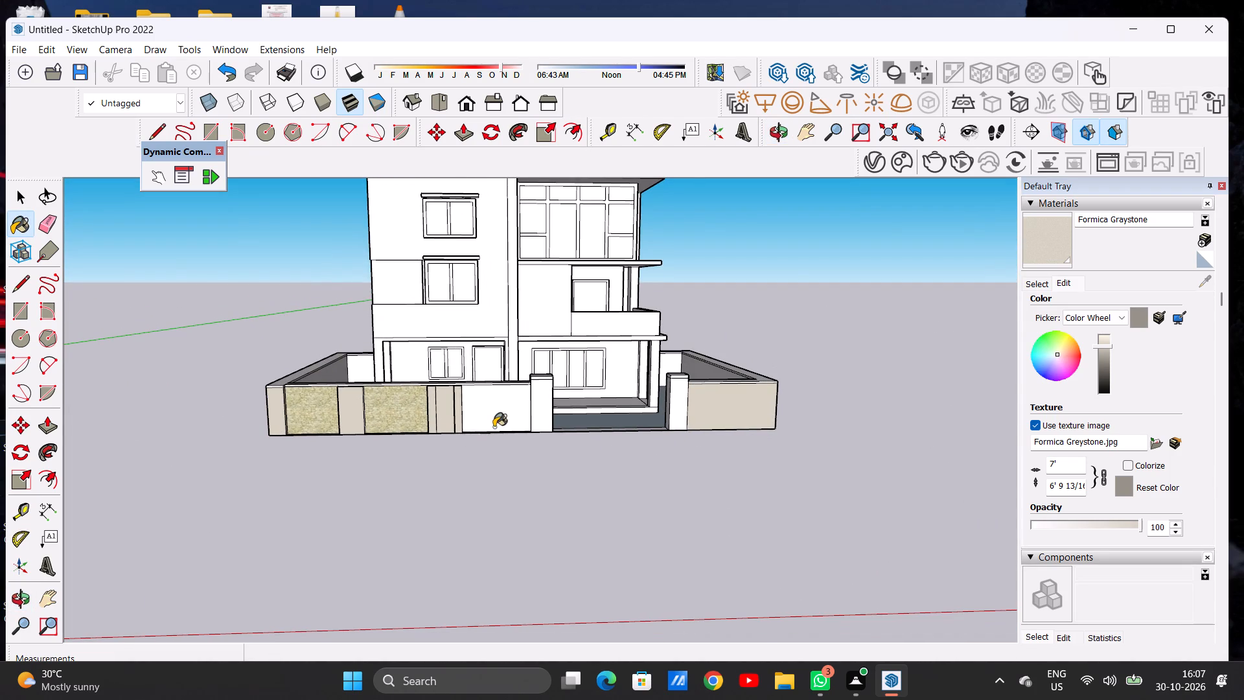
pyautogui.scroll(14, 498, 422)
pyautogui.press('space')
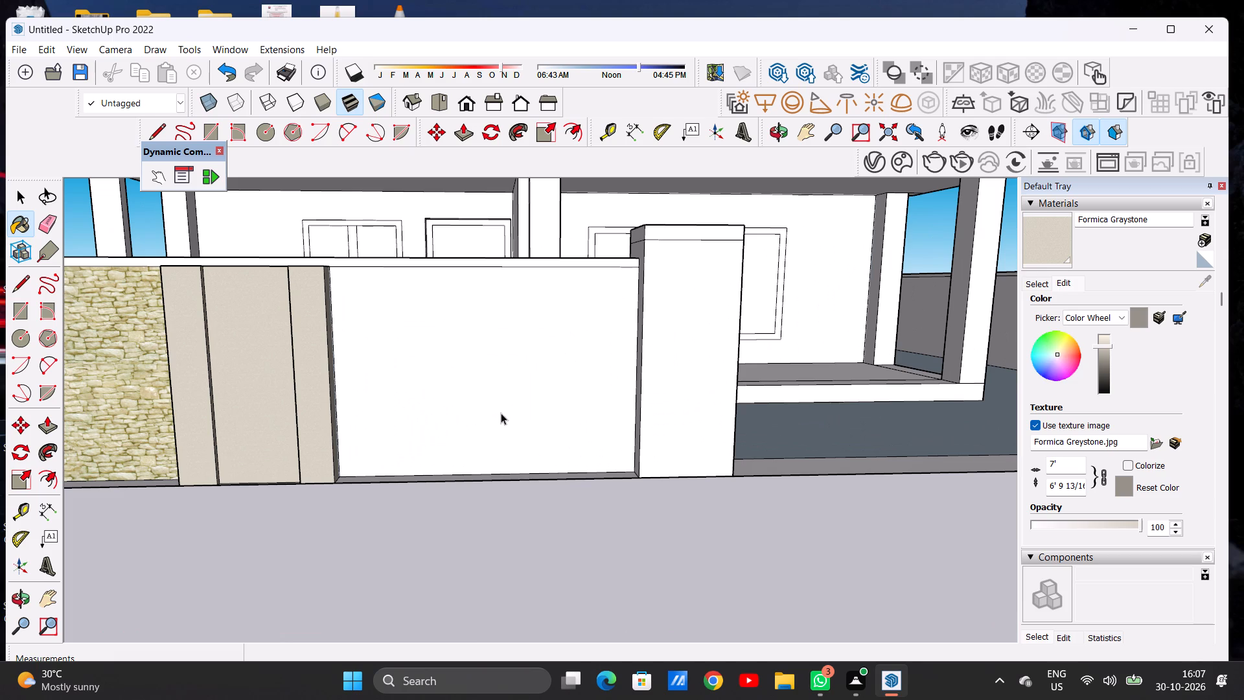
pyautogui.scroll(-14, 496, 414)
pyautogui.middleClick(529, 402)
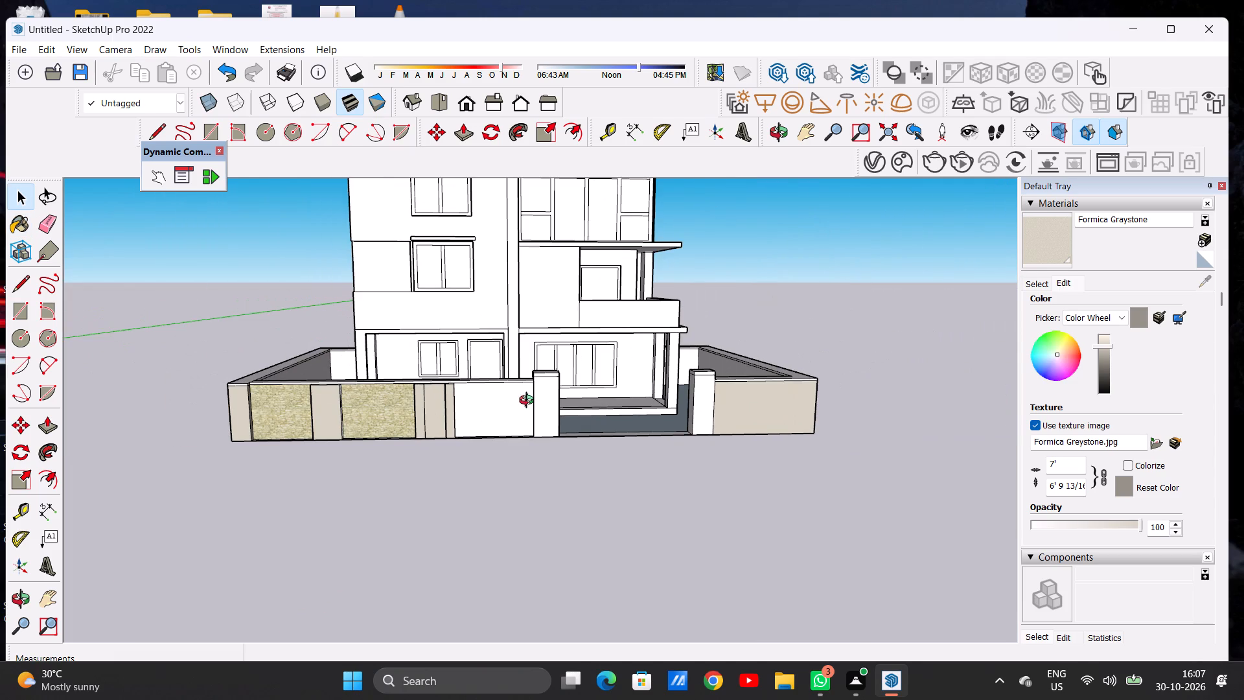
pyautogui.scroll(2, 514, 404)
pyautogui.scroll(-1, 515, 404)
pyautogui.scroll(6, 515, 404)
pyautogui.scroll(-1, 530, 401)
pyautogui.scroll(1, 530, 401)
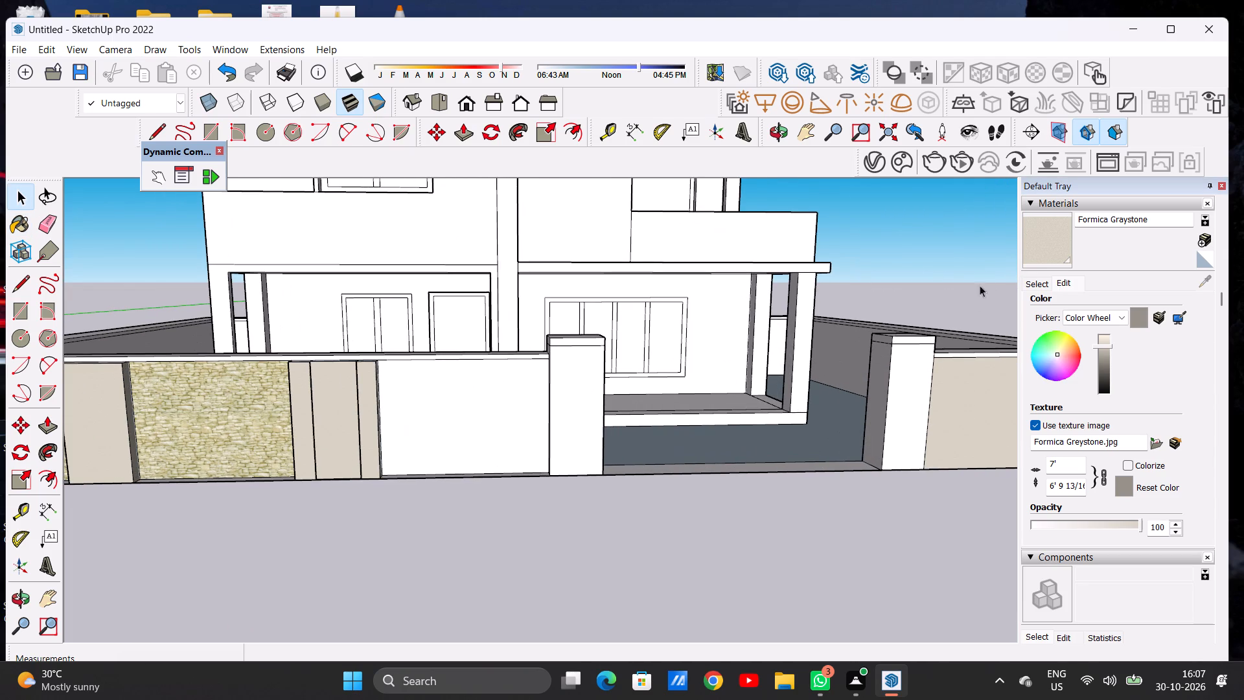
# Paint the blank wall panel beside the gate pier with Cladding Siding White from the Brick, Cladding and Siding collection.
pyautogui.click(1032, 279)
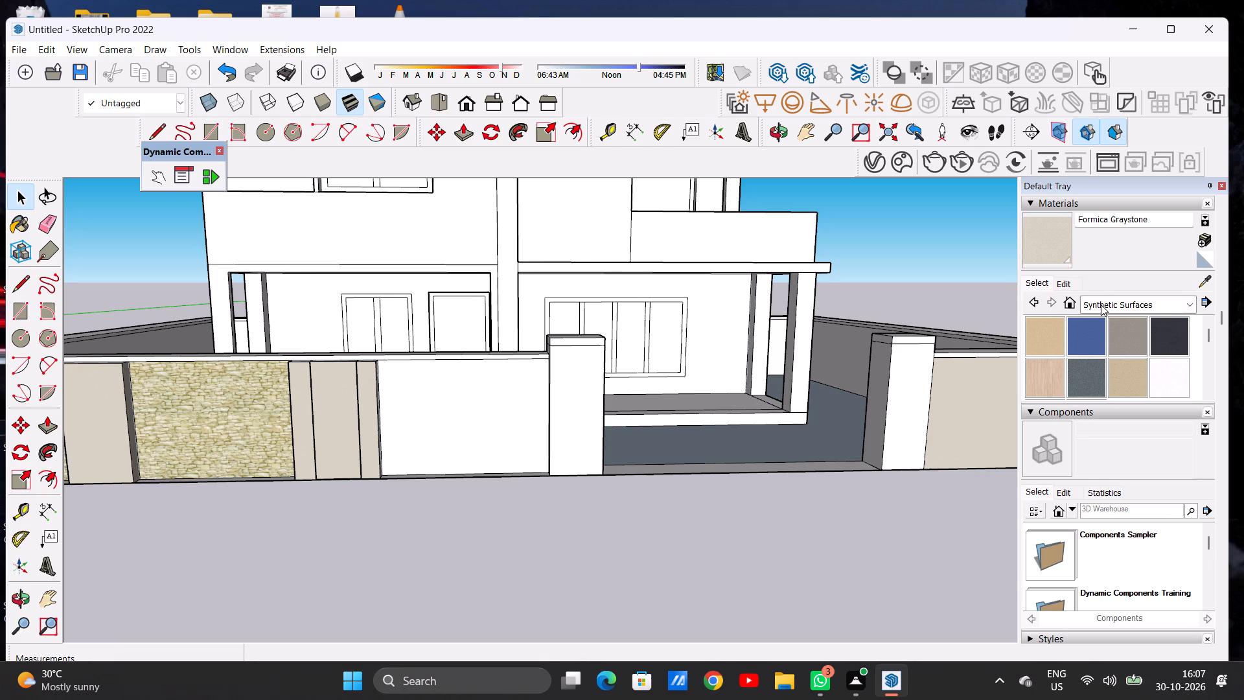
pyautogui.click(1101, 305)
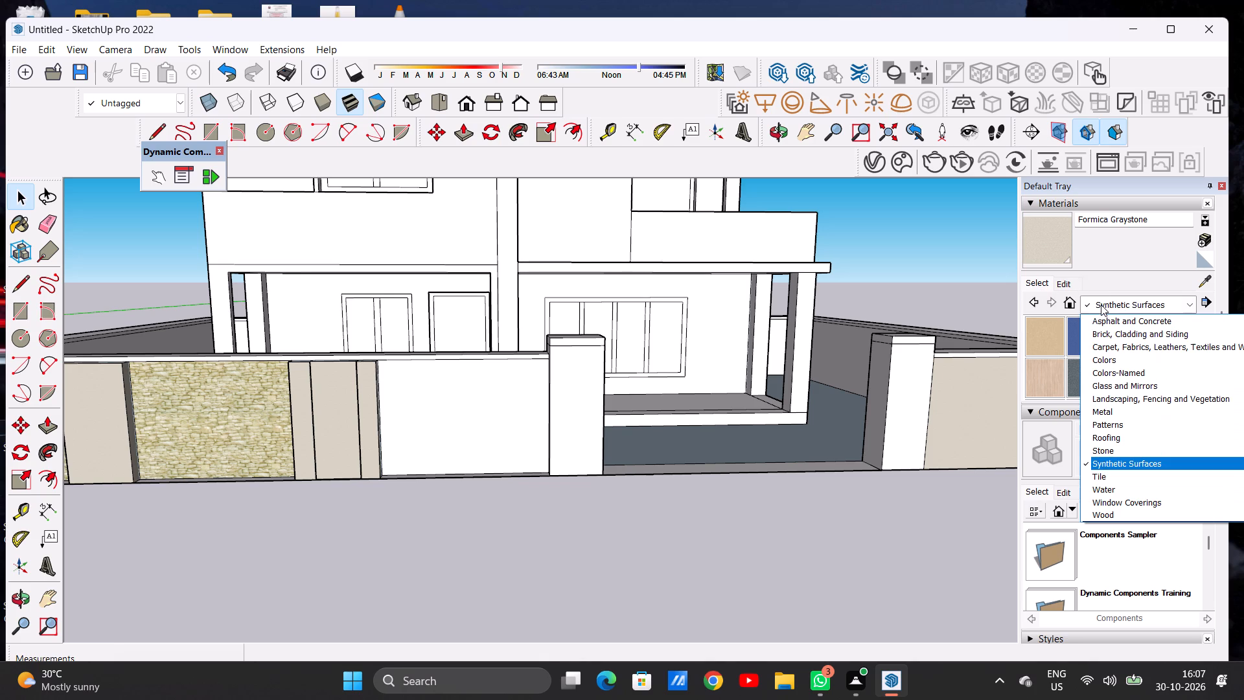
pyautogui.click(1124, 335)
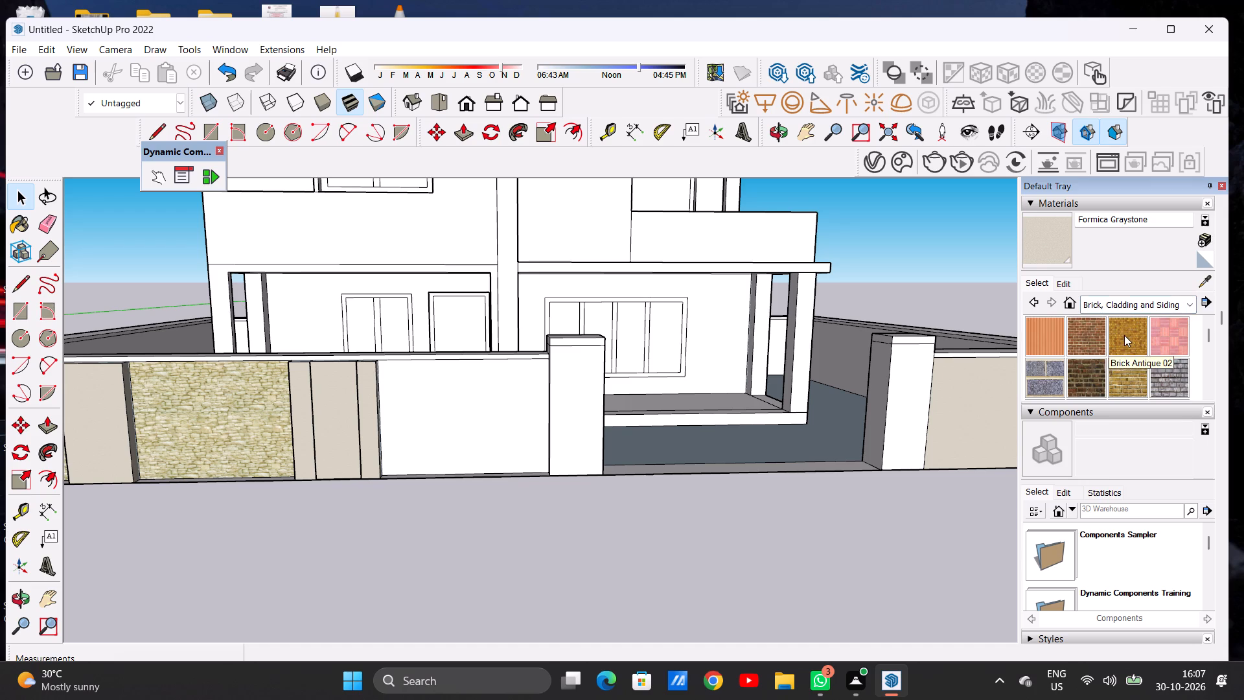
pyautogui.scroll(-1, 1100, 357)
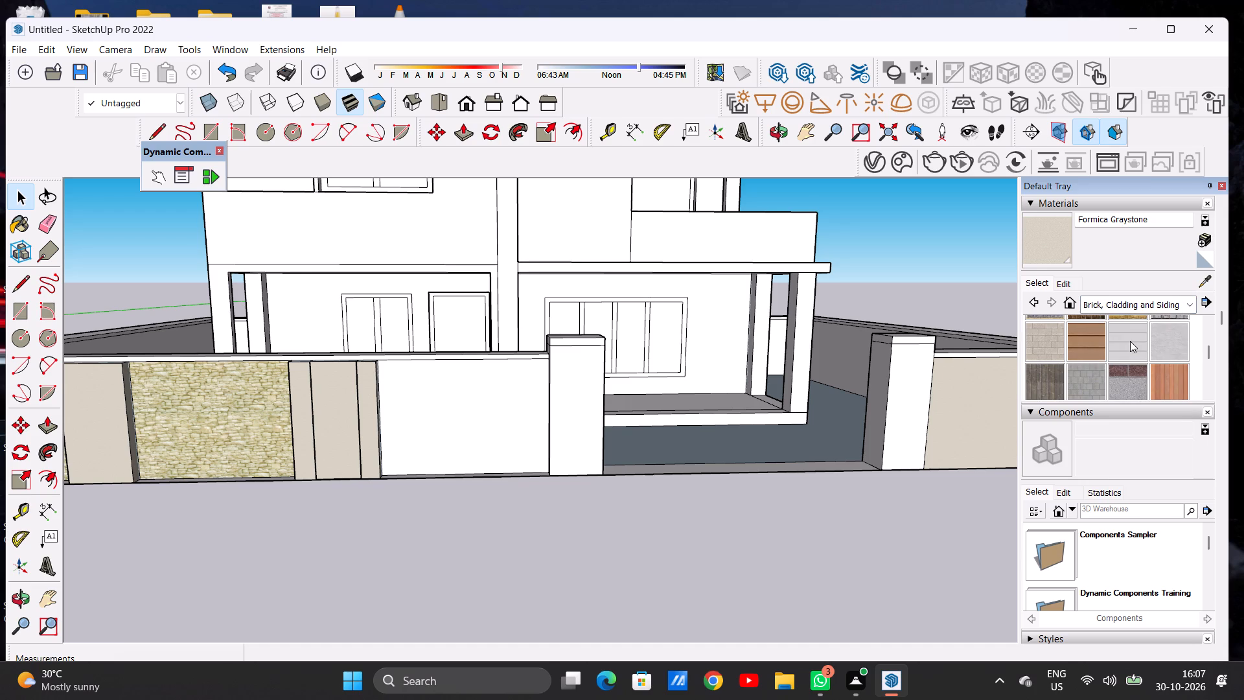
pyautogui.click(1130, 341)
pyautogui.click(521, 425)
pyautogui.scroll(8, 479, 422)
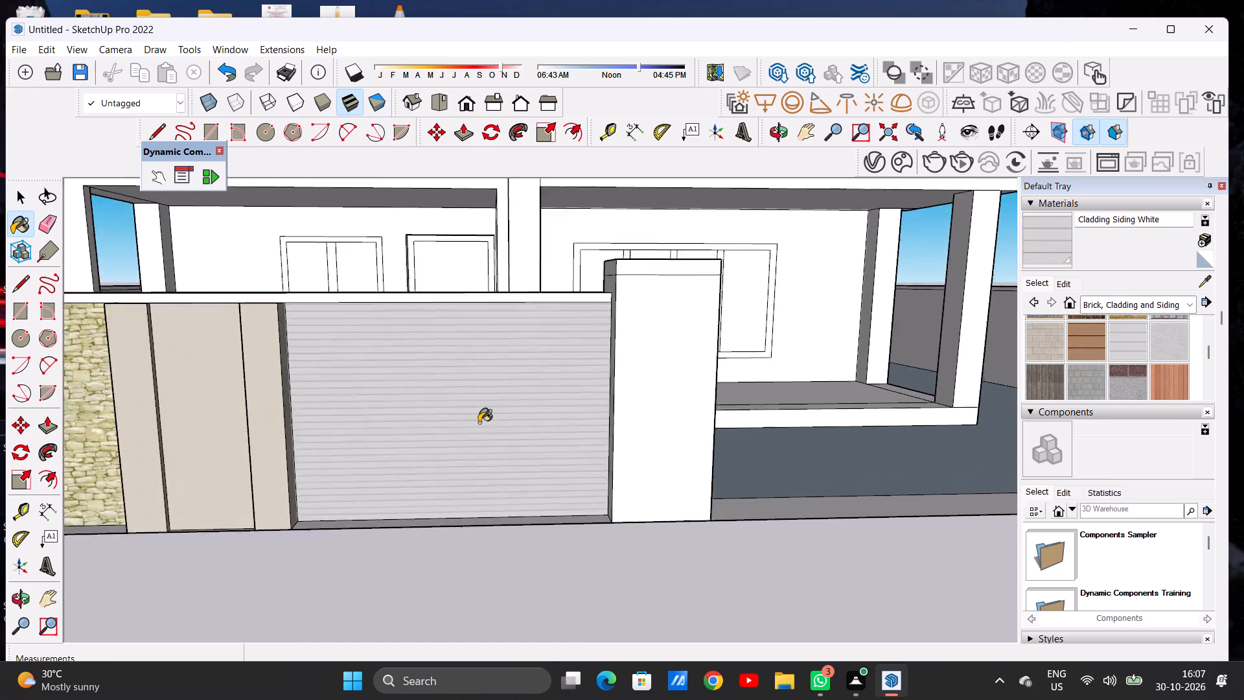
pyautogui.scroll(3, 479, 423)
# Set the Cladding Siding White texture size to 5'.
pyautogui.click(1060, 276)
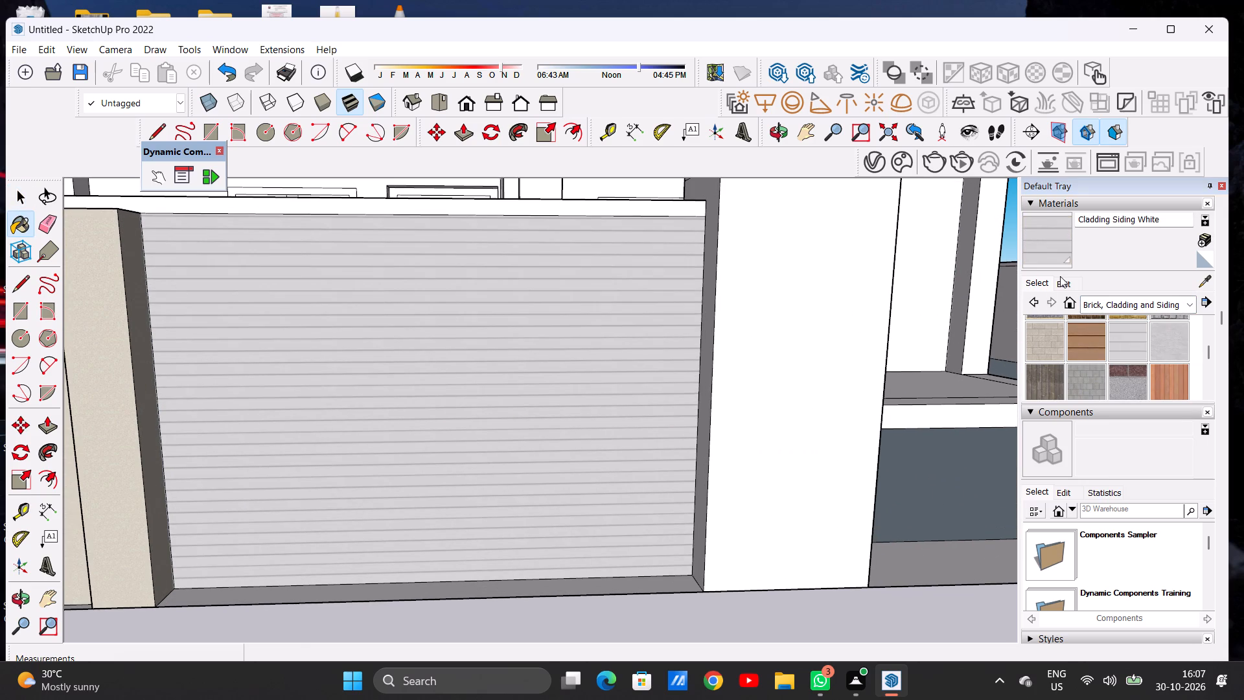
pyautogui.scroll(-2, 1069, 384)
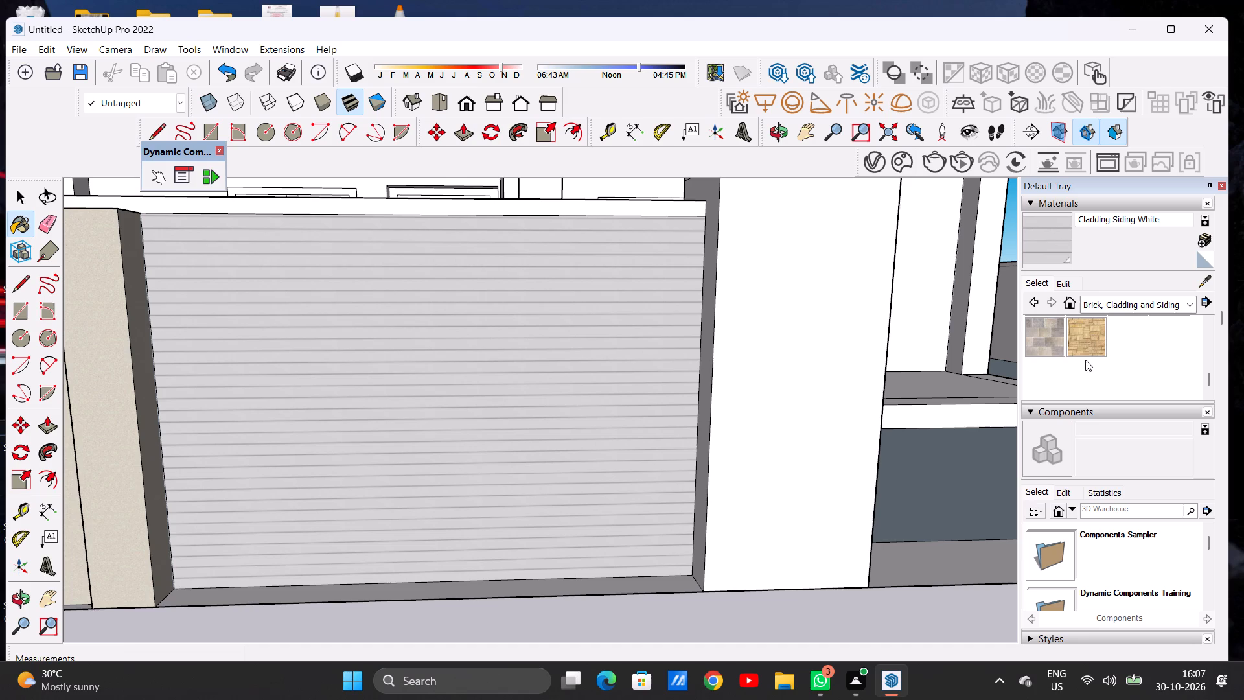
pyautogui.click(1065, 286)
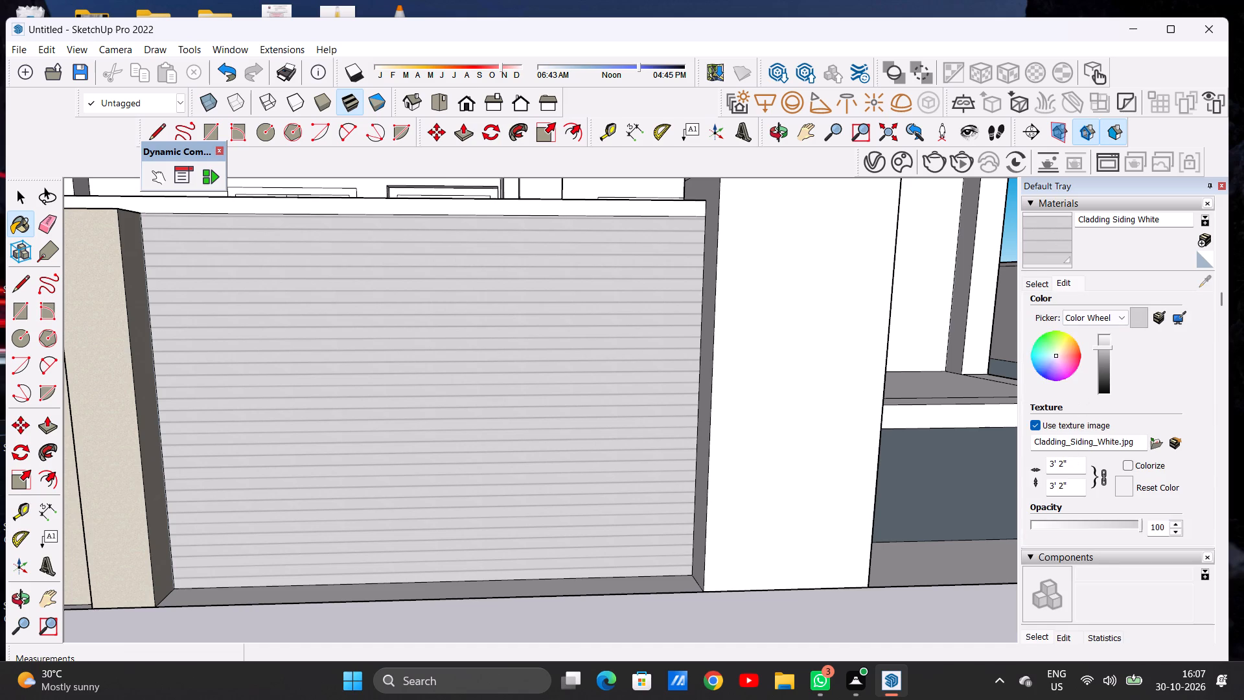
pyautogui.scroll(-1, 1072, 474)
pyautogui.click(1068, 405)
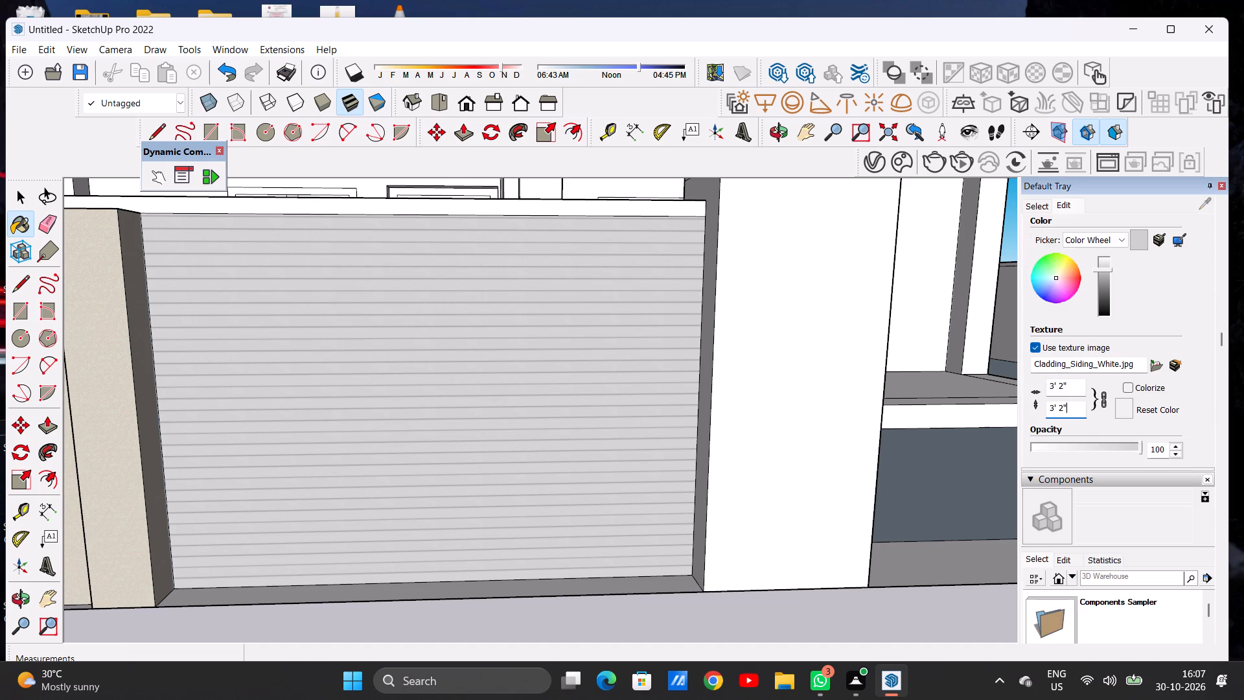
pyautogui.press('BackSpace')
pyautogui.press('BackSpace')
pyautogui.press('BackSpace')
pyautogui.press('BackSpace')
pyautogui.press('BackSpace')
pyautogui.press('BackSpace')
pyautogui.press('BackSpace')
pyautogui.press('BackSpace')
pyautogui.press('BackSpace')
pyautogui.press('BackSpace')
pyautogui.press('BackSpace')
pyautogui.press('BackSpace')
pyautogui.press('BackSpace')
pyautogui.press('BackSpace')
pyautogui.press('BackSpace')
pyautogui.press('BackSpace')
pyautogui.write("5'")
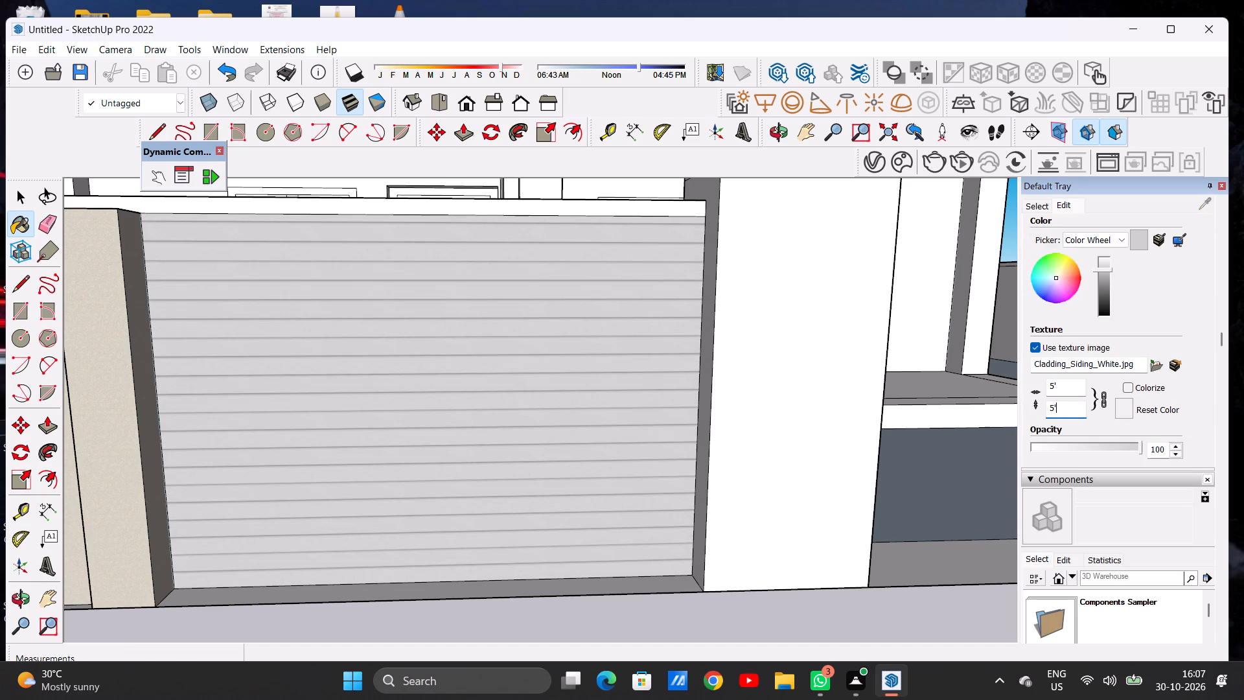
# Set the Cladding Siding White texture size to 8'.
pyautogui.press('BackSpace')
pyautogui.press('BackSpace')
pyautogui.press('BackSpace')
pyautogui.press('BackSpace')
pyautogui.press('BackSpace')
pyautogui.press('BackSpace')
pyautogui.press('BackSpace')
pyautogui.press('BackSpace')
pyautogui.press('BackSpace')
pyautogui.press('BackSpace')
pyautogui.press('BackSpace')
pyautogui.press('BackSpace')
pyautogui.press('BackSpace')
pyautogui.press('BackSpace')
pyautogui.press('BackSpace')
pyautogui.press('BackSpace')
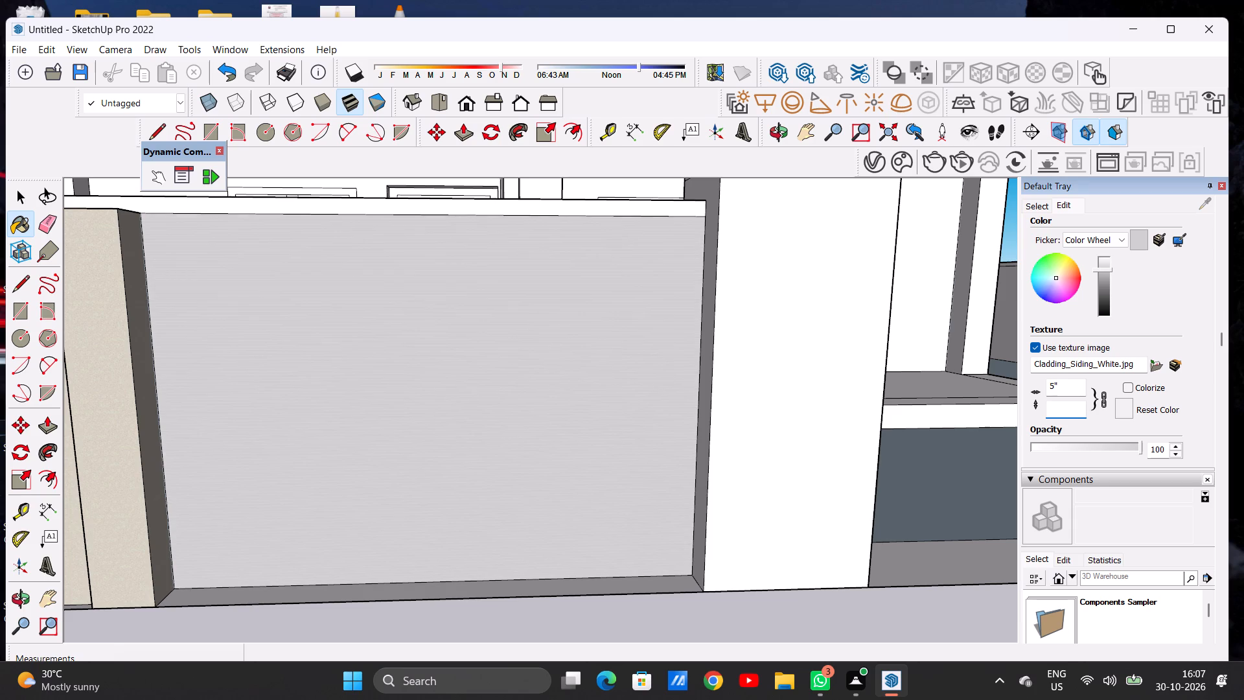
pyautogui.write("8'")
pyautogui.press('Return')
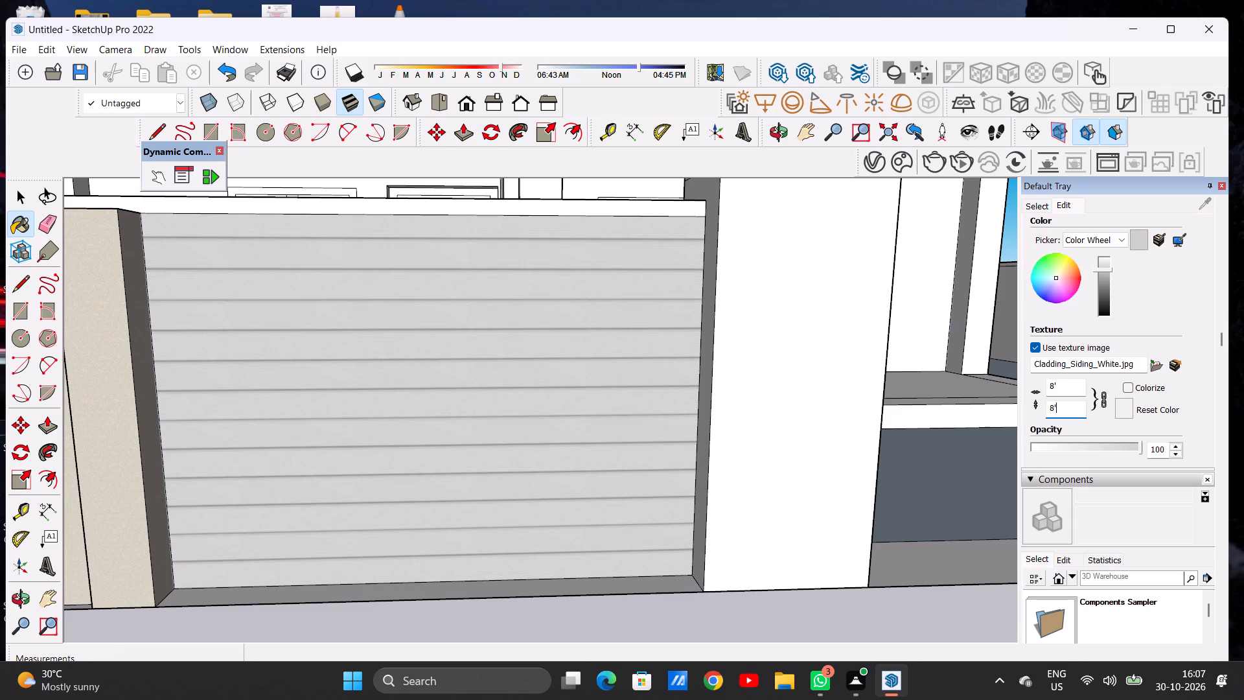
# Darken the Cladding Siding White material slightly by lowering its brightness.
pyautogui.scroll(-15, 576, 408)
pyautogui.moveTo(467, 421); pyautogui.dragTo(448, 407, button='middle')
pyautogui.scroll(-2, 444, 430)
pyautogui.scroll(5, 445, 377)
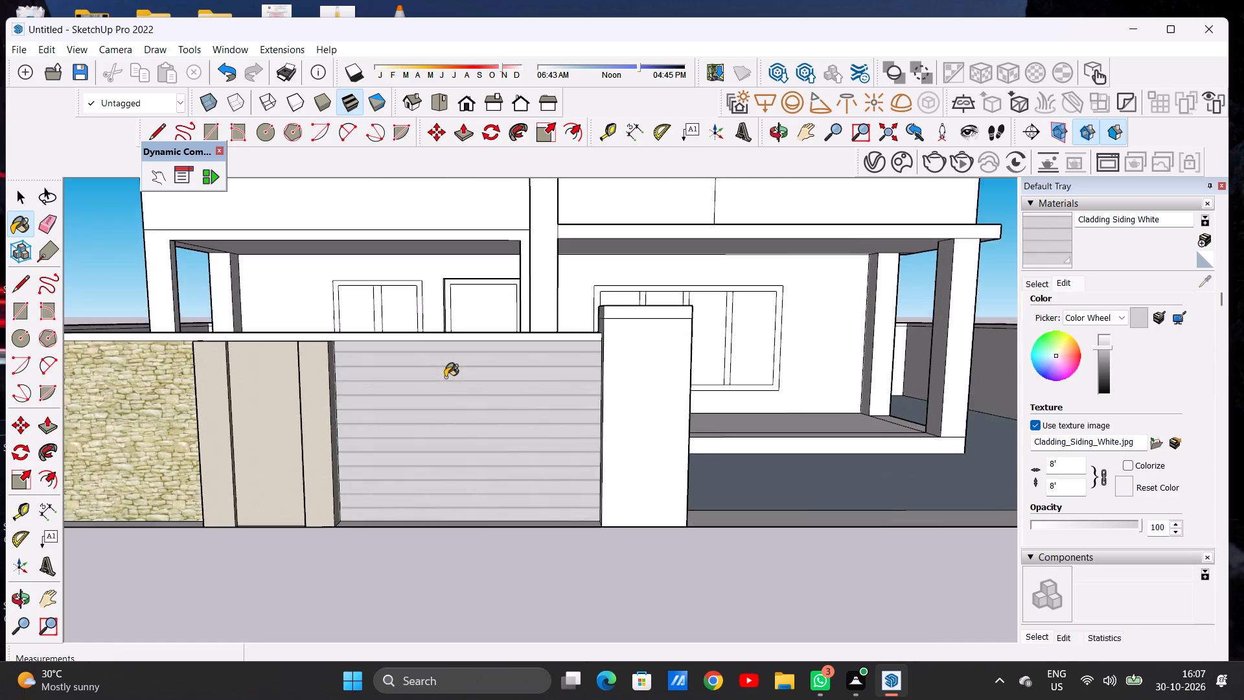
pyautogui.scroll(4, 445, 377)
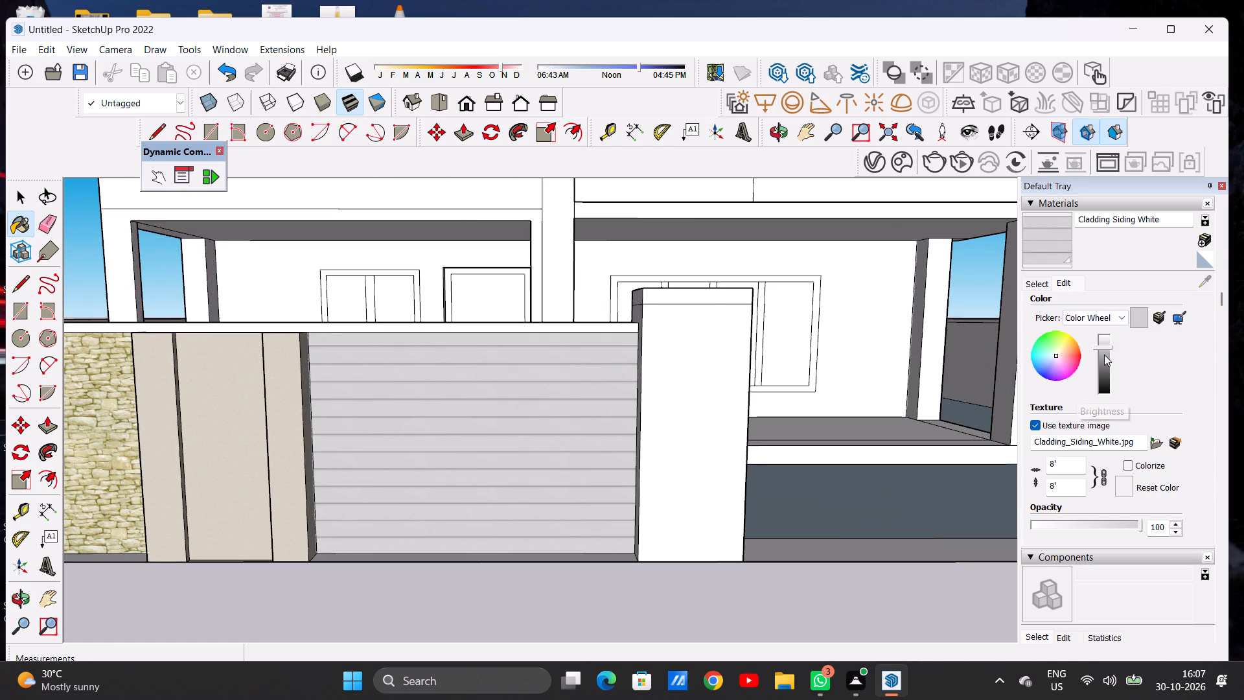
pyautogui.click(1104, 355)
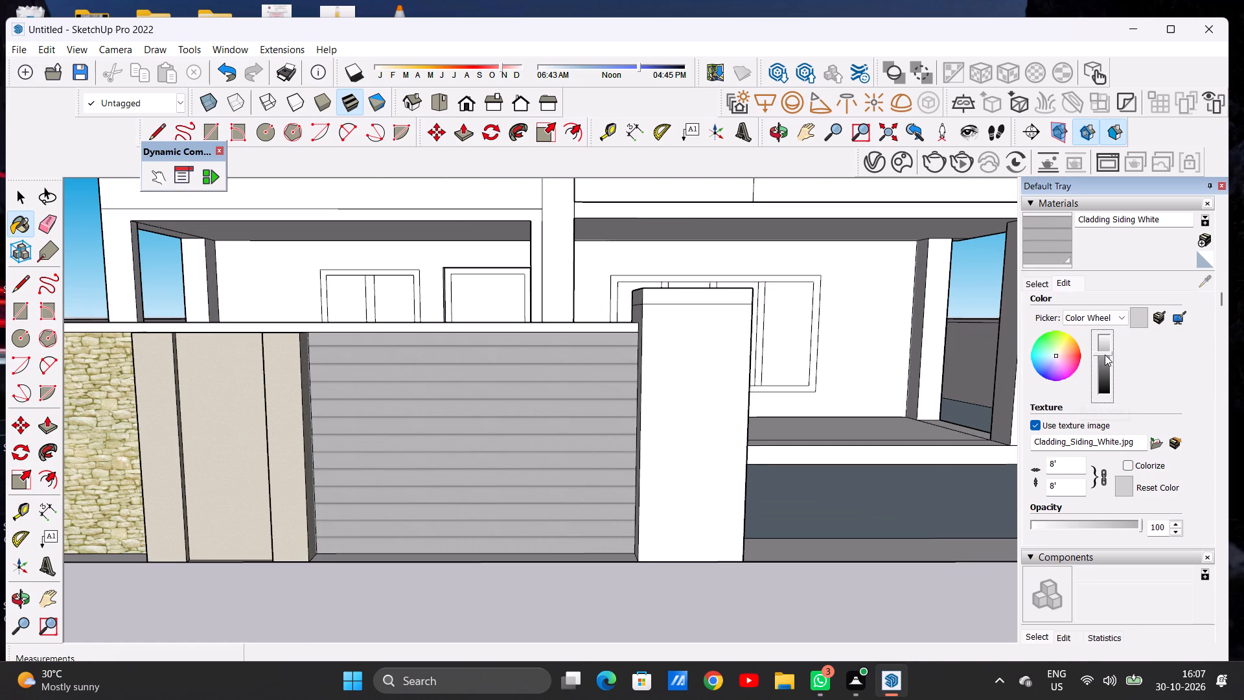
pyautogui.click(1104, 349)
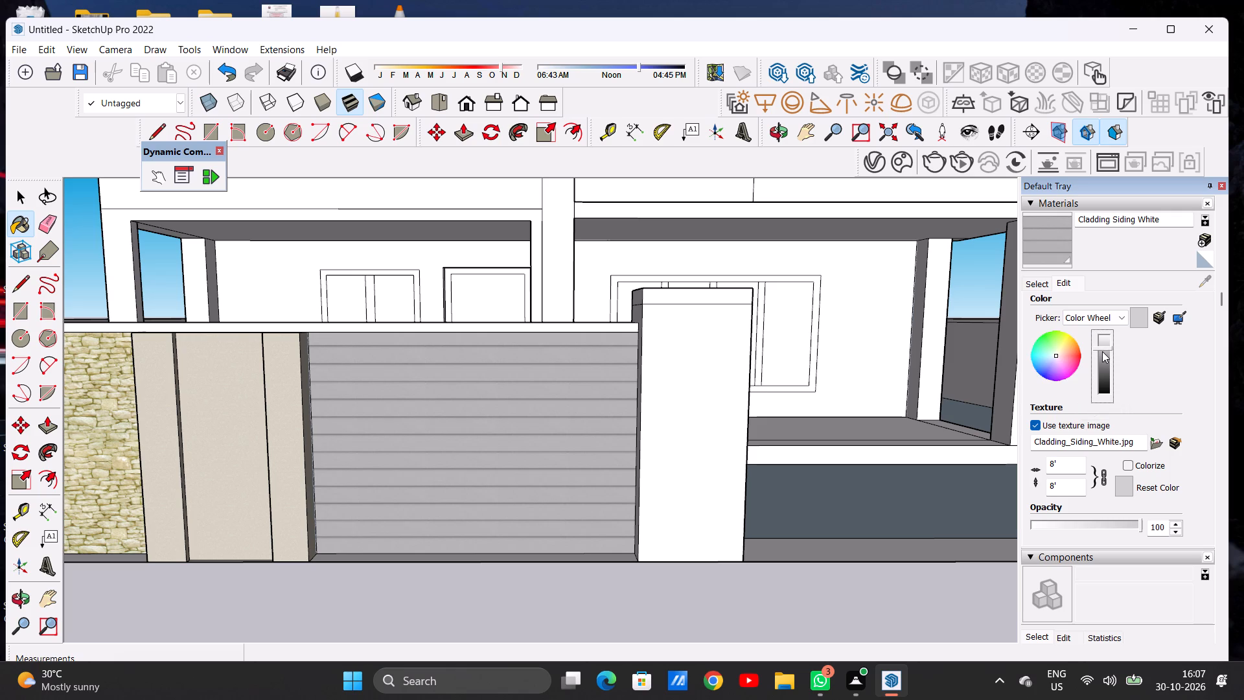
pyautogui.click(1102, 351)
# Examine the clad panel and the adjoining gate pier on the front boundary wall from near and far.
pyautogui.scroll(-7, 386, 396)
pyautogui.moveTo(500, 410); pyautogui.dragTo(468, 418, button='middle')
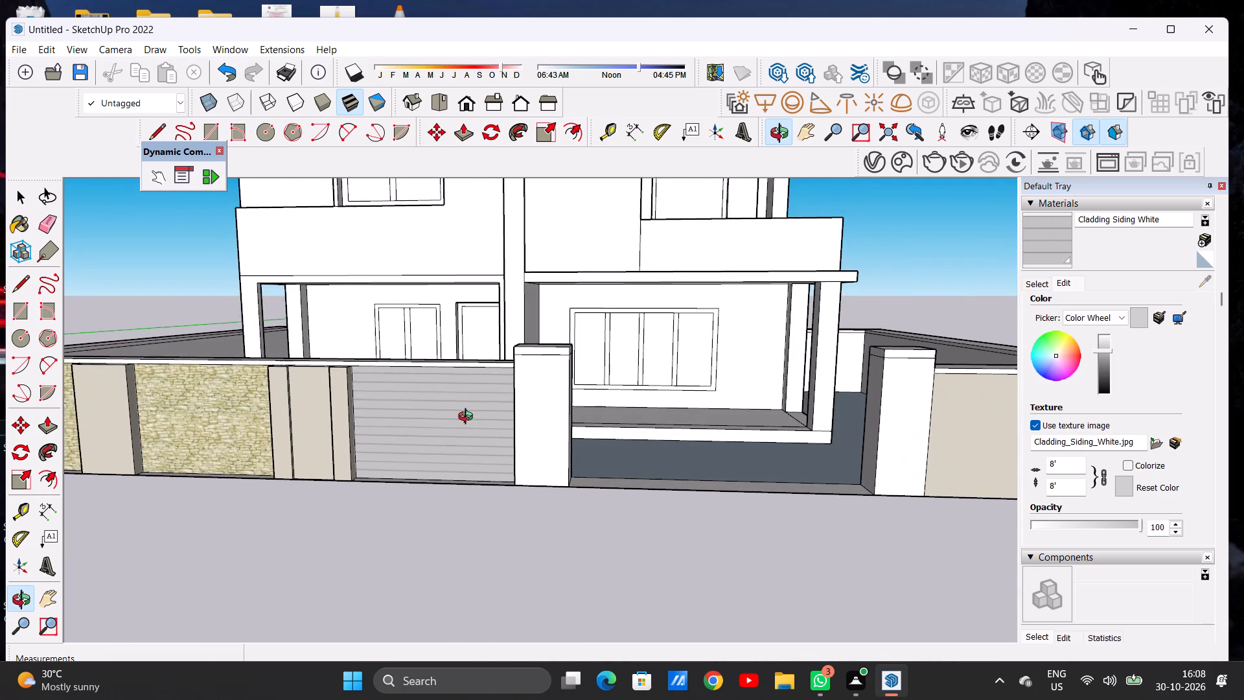
pyautogui.moveTo(468, 418); pyautogui.dragTo(479, 424, button='middle')
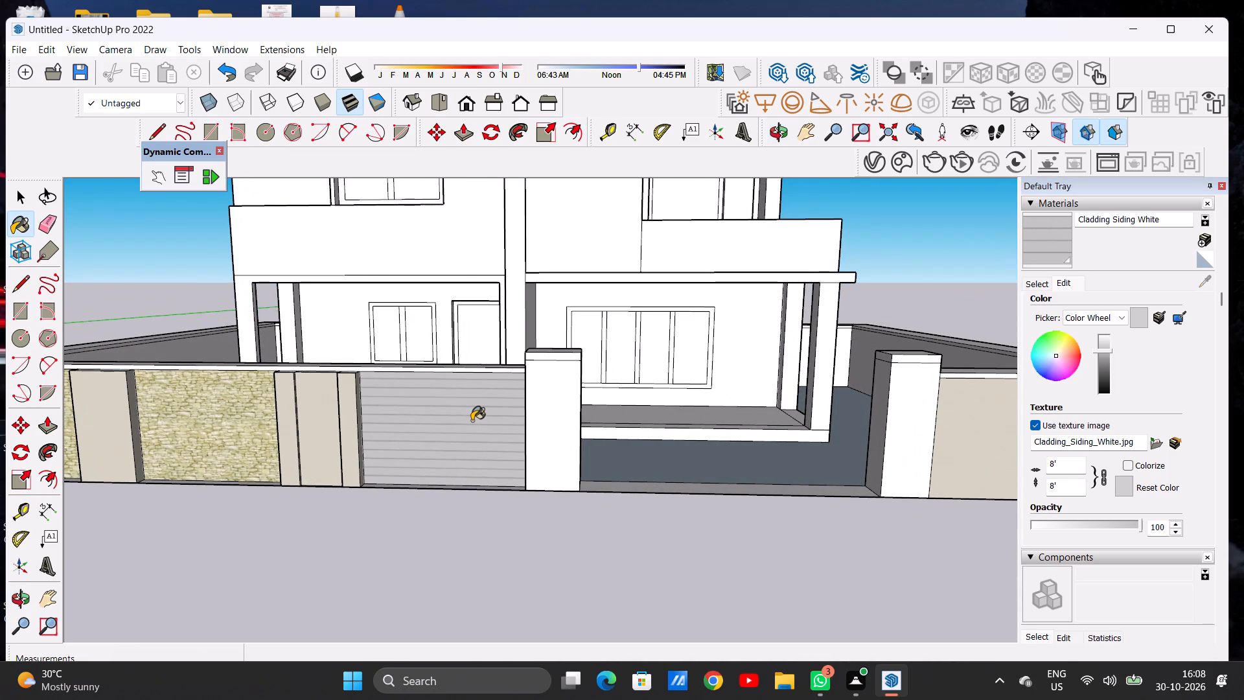
pyautogui.scroll(6, 465, 414)
pyautogui.press('space')
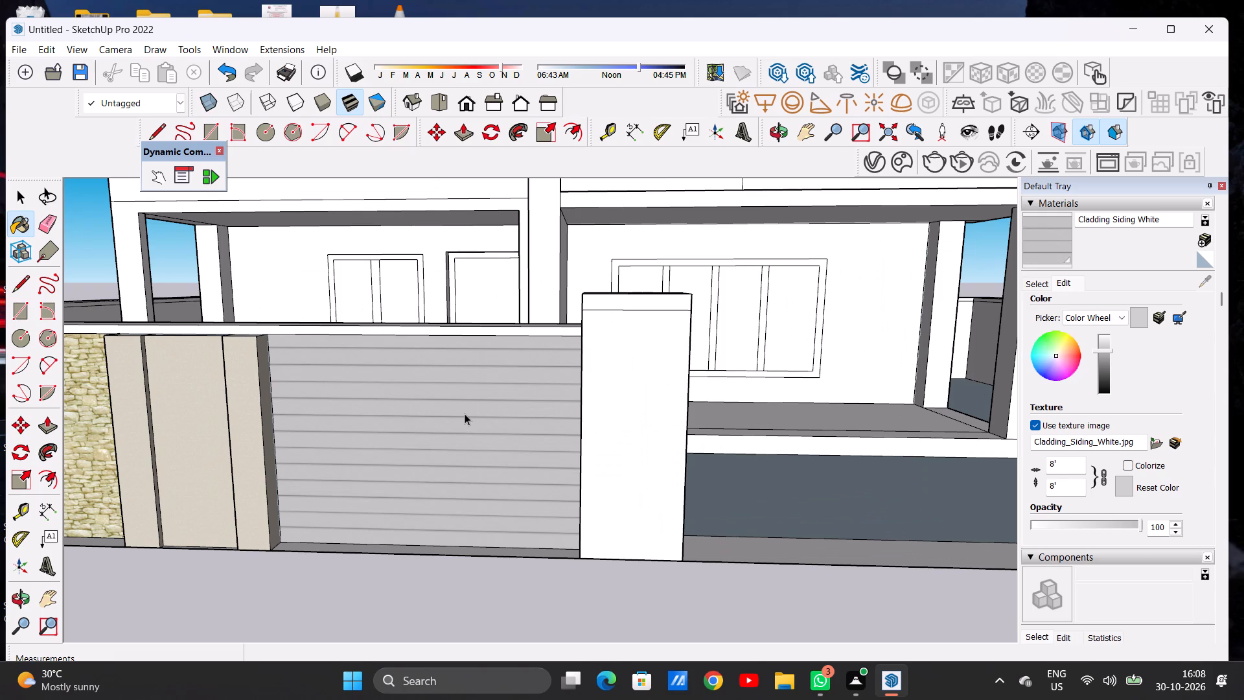
pyautogui.press('space')
pyautogui.scroll(-6, 465, 414)
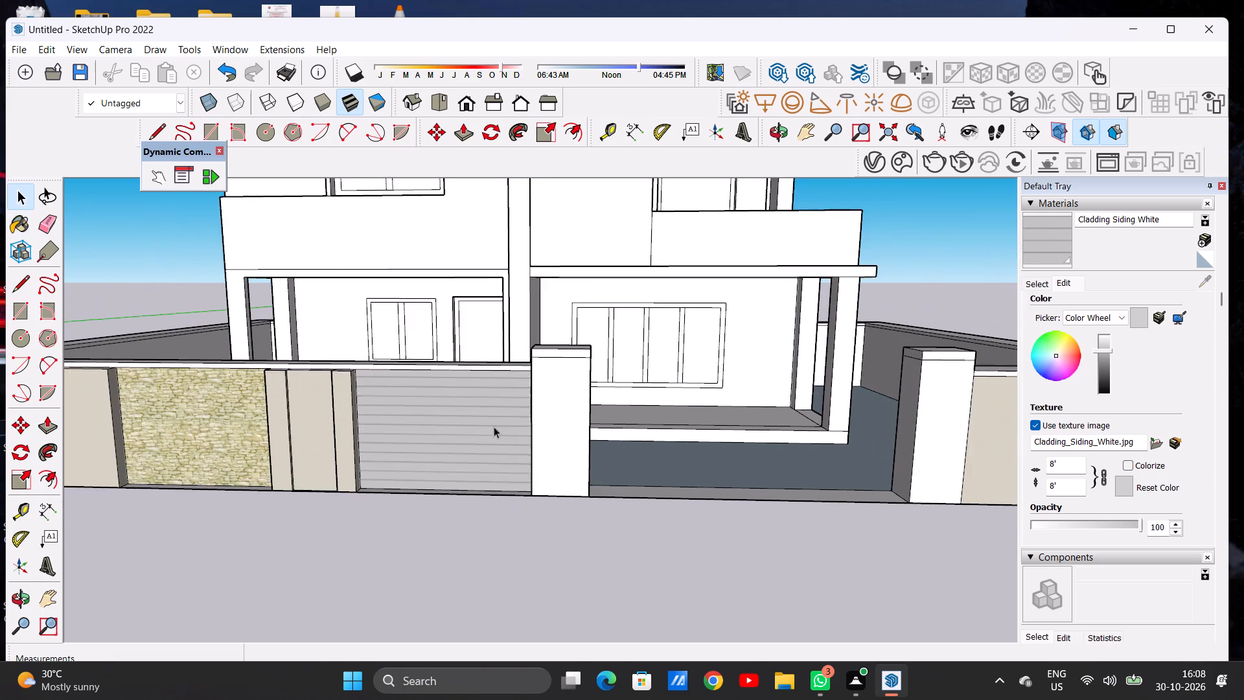
pyautogui.moveTo(498, 425); pyautogui.dragTo(493, 417, button='middle')
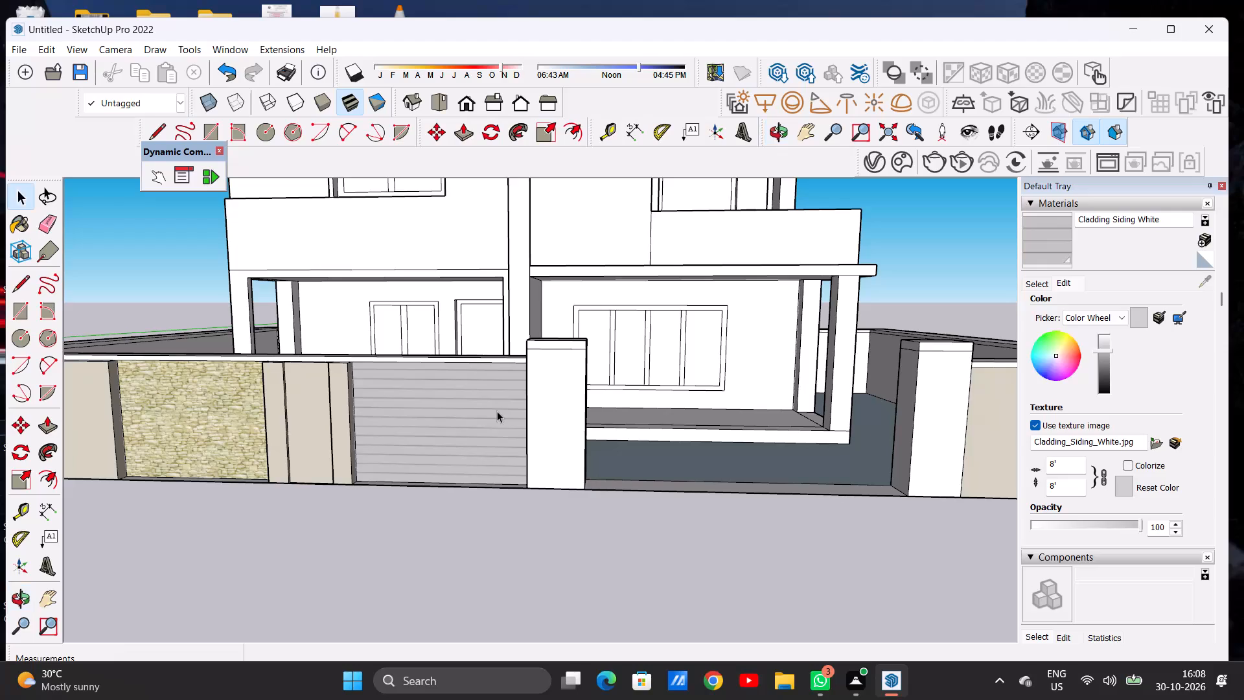
pyautogui.scroll(-8, 497, 411)
pyautogui.scroll(10, 483, 382)
pyautogui.scroll(-2, 486, 392)
pyautogui.scroll(1, 487, 392)
pyautogui.scroll(-1, 489, 393)
pyautogui.scroll(8, 489, 393)
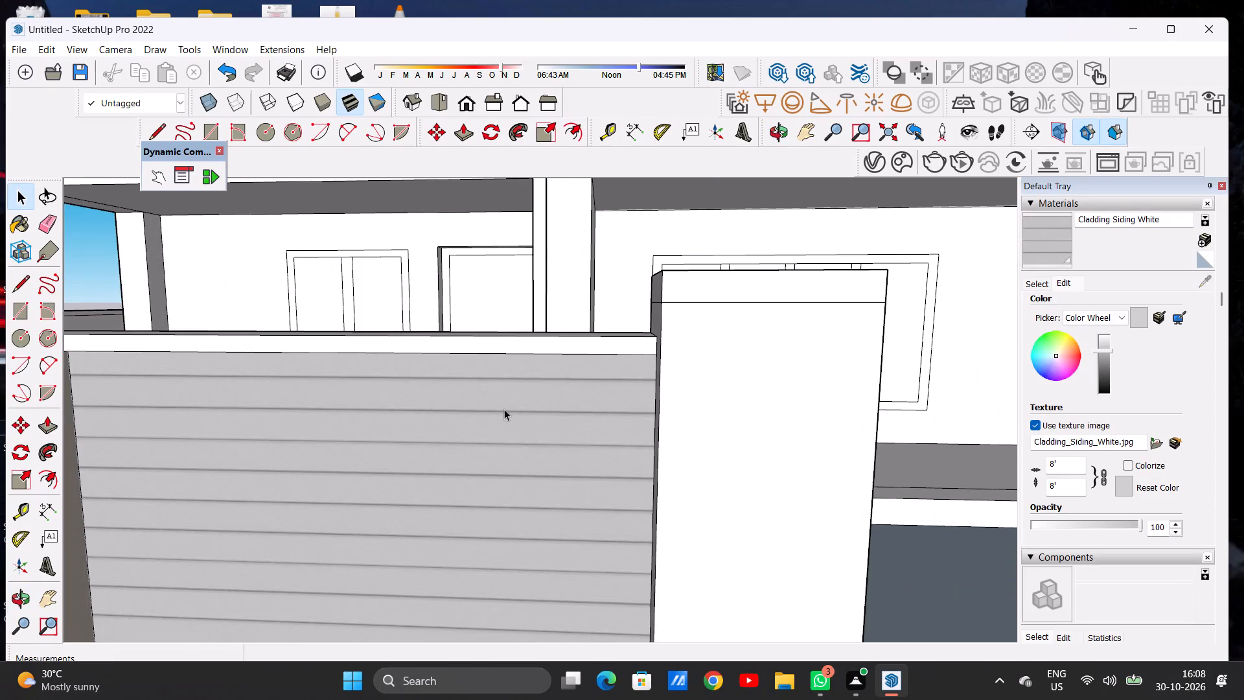
pyautogui.moveTo(484, 410); pyautogui.dragTo(525, 412, button='middle')
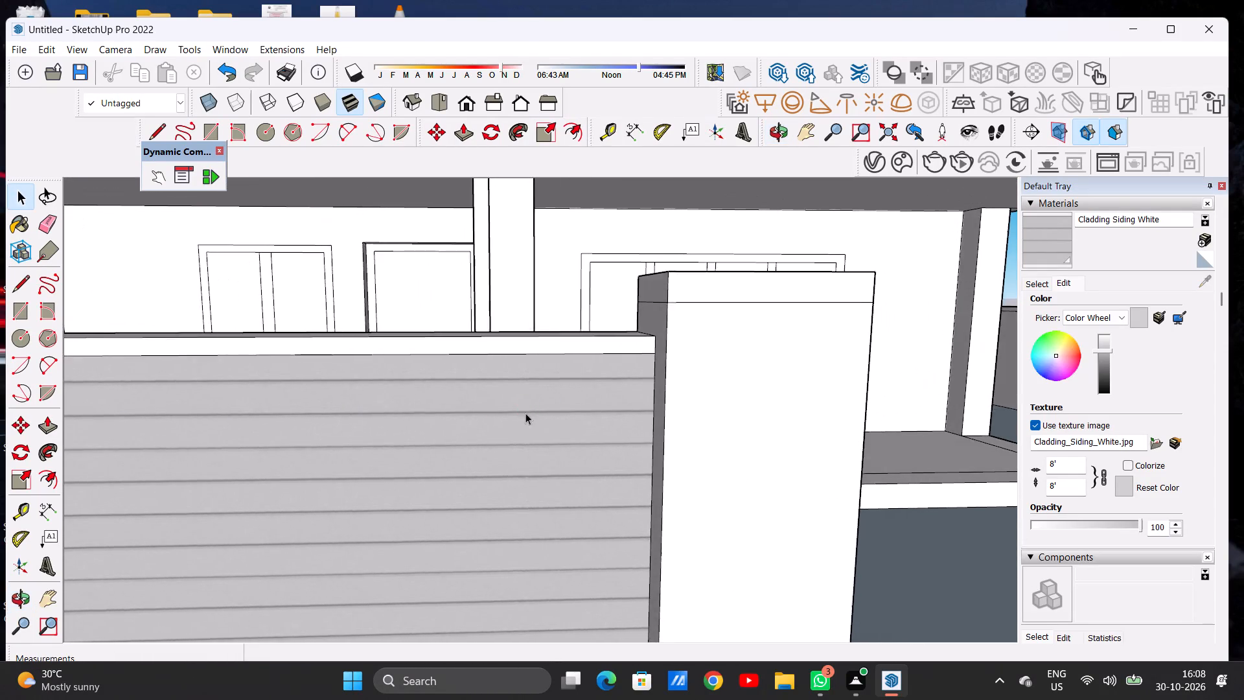
# Examine the siding-clad panel beside the gate pier on the front boundary wall from several distances and angles.
pyautogui.scroll(1, 539, 419)
pyautogui.scroll(-13, 558, 431)
pyautogui.scroll(2, 559, 425)
pyautogui.scroll(-1, 559, 425)
pyautogui.scroll(2, 559, 425)
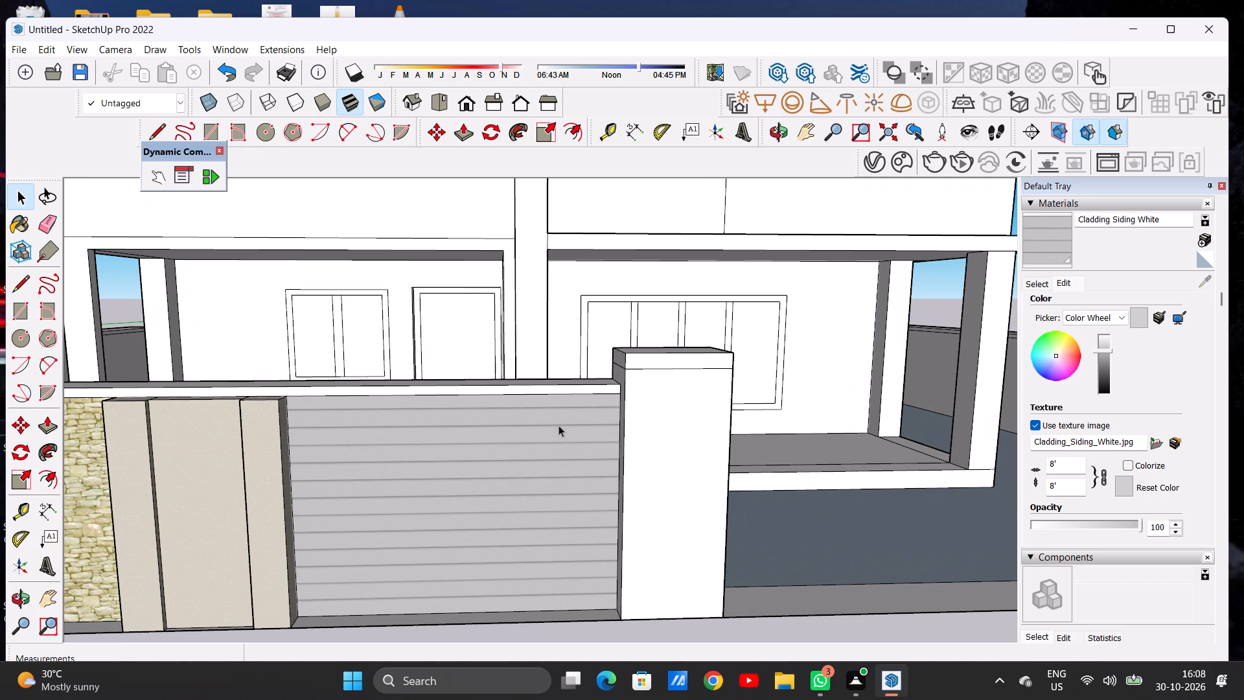
pyautogui.scroll(-11, 489, 427)
pyautogui.moveTo(526, 461); pyautogui.dragTo(486, 442, button='middle')
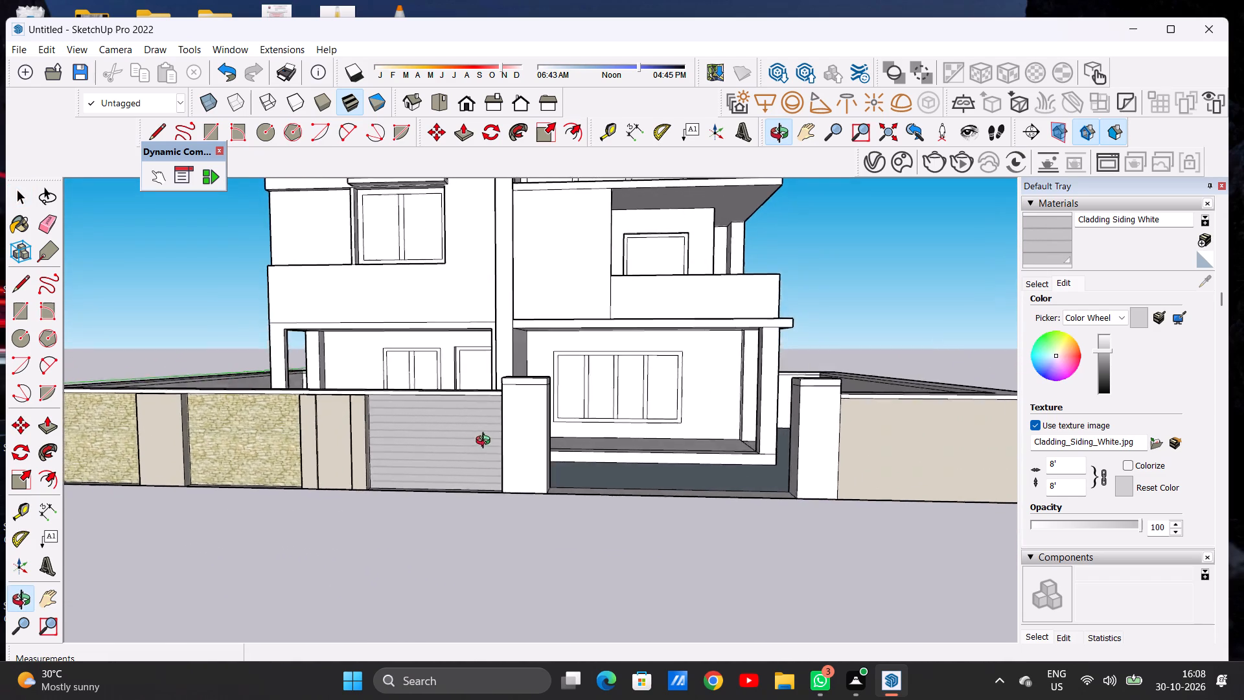
pyautogui.moveTo(486, 442); pyautogui.dragTo(482, 443, button='middle')
pyautogui.scroll(-5, 380, 478)
pyautogui.scroll(10, 391, 437)
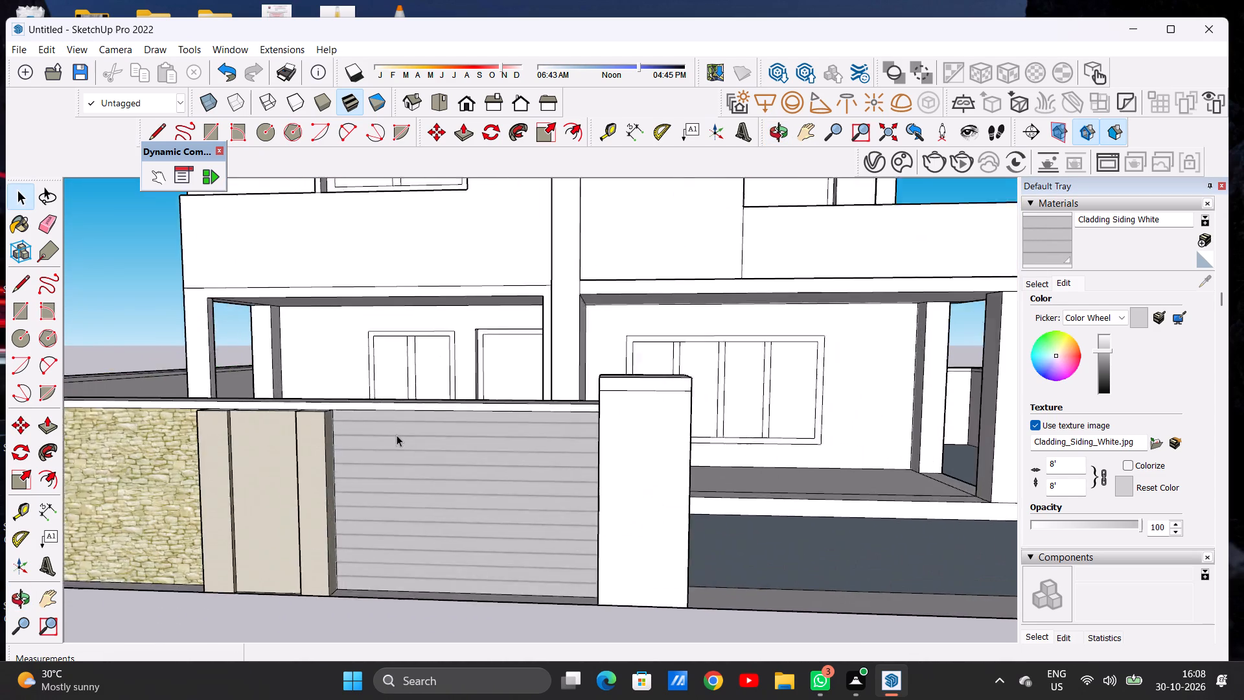
pyautogui.scroll(3, 397, 435)
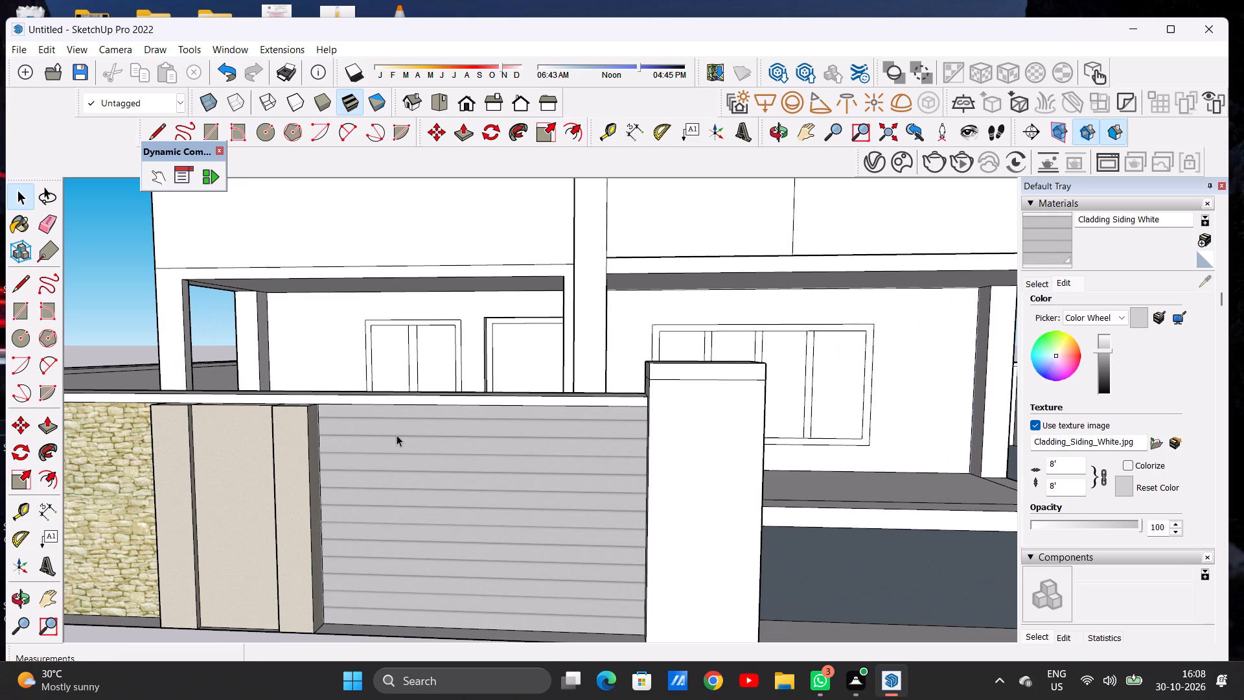
pyautogui.scroll(-7, 401, 433)
pyautogui.moveTo(427, 442); pyautogui.dragTo(436, 434, button='middle')
pyautogui.scroll(6, 452, 445)
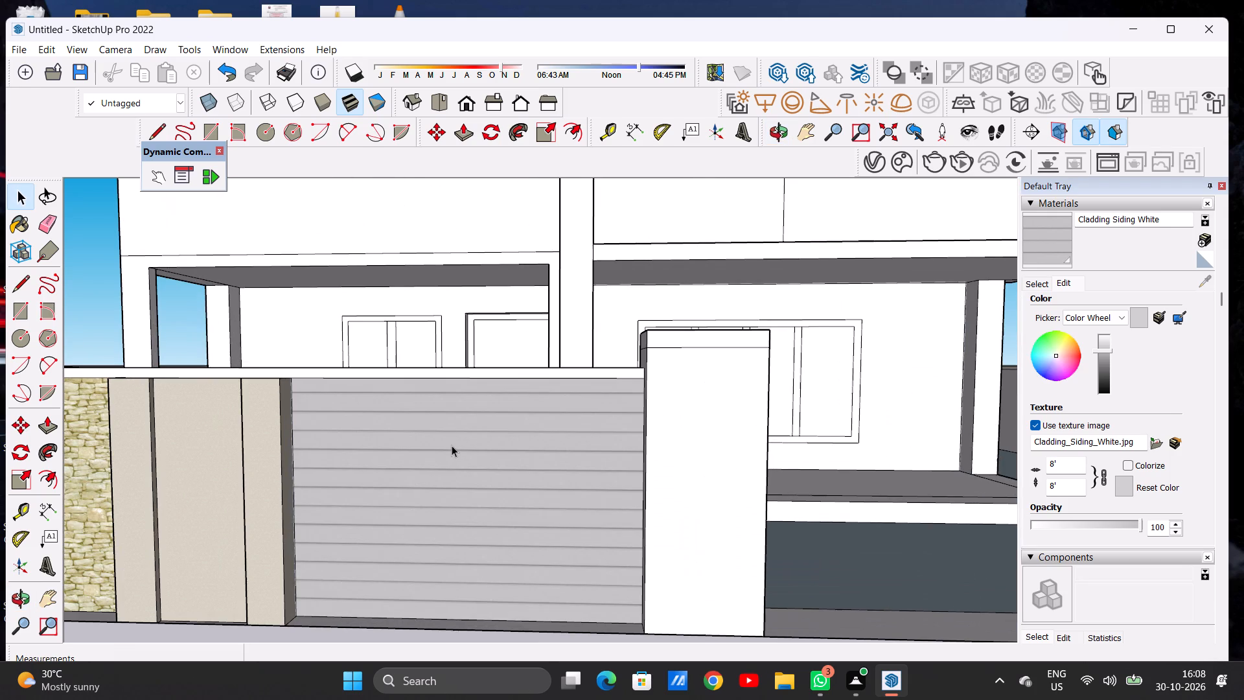
# Undo the Cladding Siding White application on the boundary wall panel beside the gate pier.
pyautogui.hotkey('ctrl', 'z')
pyautogui.hotkey('ctrl', 'z')
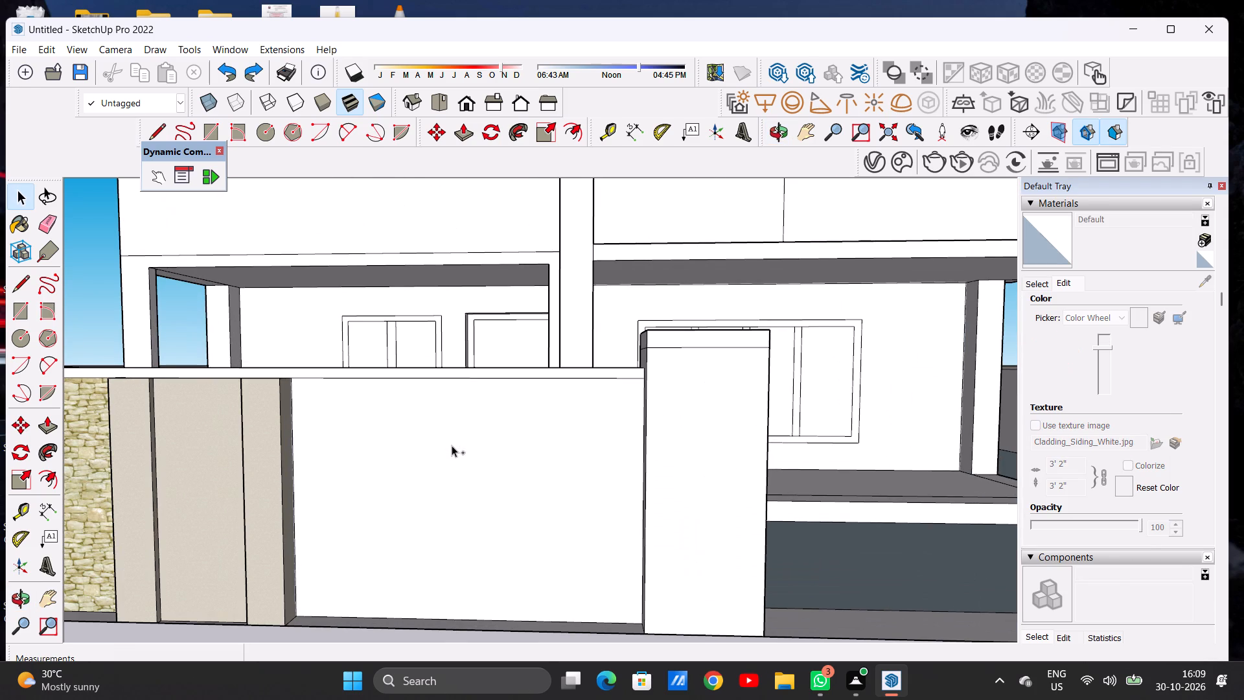
pyautogui.press('space')
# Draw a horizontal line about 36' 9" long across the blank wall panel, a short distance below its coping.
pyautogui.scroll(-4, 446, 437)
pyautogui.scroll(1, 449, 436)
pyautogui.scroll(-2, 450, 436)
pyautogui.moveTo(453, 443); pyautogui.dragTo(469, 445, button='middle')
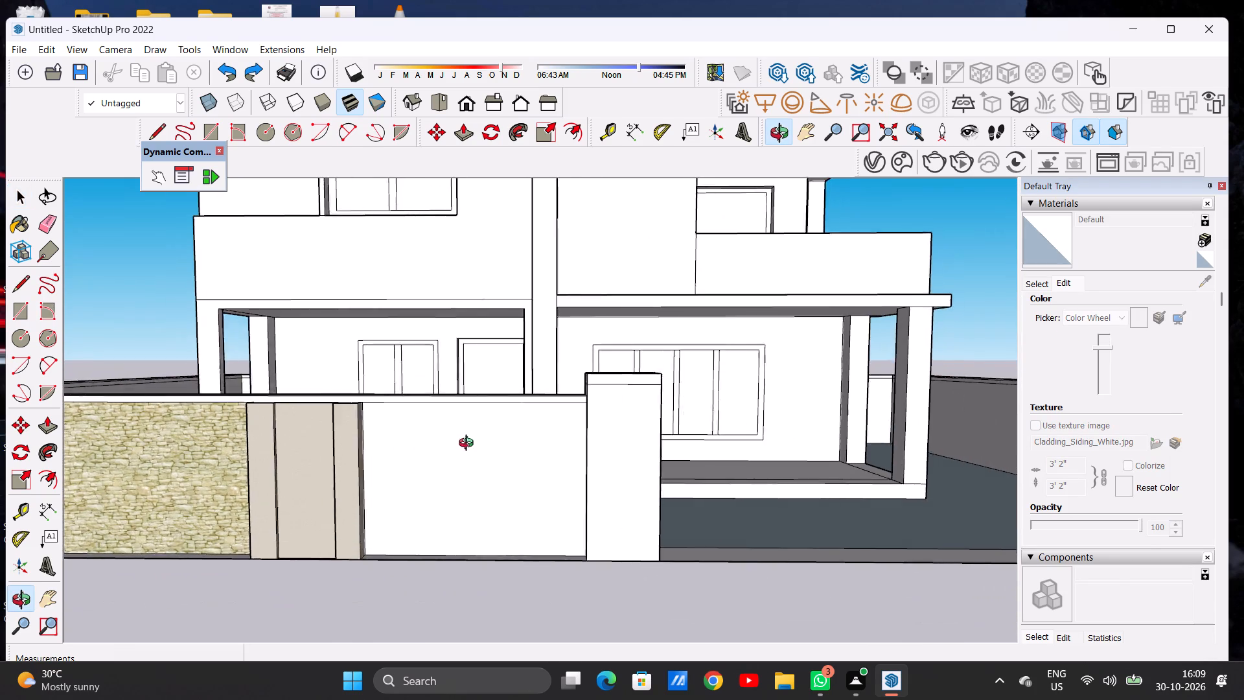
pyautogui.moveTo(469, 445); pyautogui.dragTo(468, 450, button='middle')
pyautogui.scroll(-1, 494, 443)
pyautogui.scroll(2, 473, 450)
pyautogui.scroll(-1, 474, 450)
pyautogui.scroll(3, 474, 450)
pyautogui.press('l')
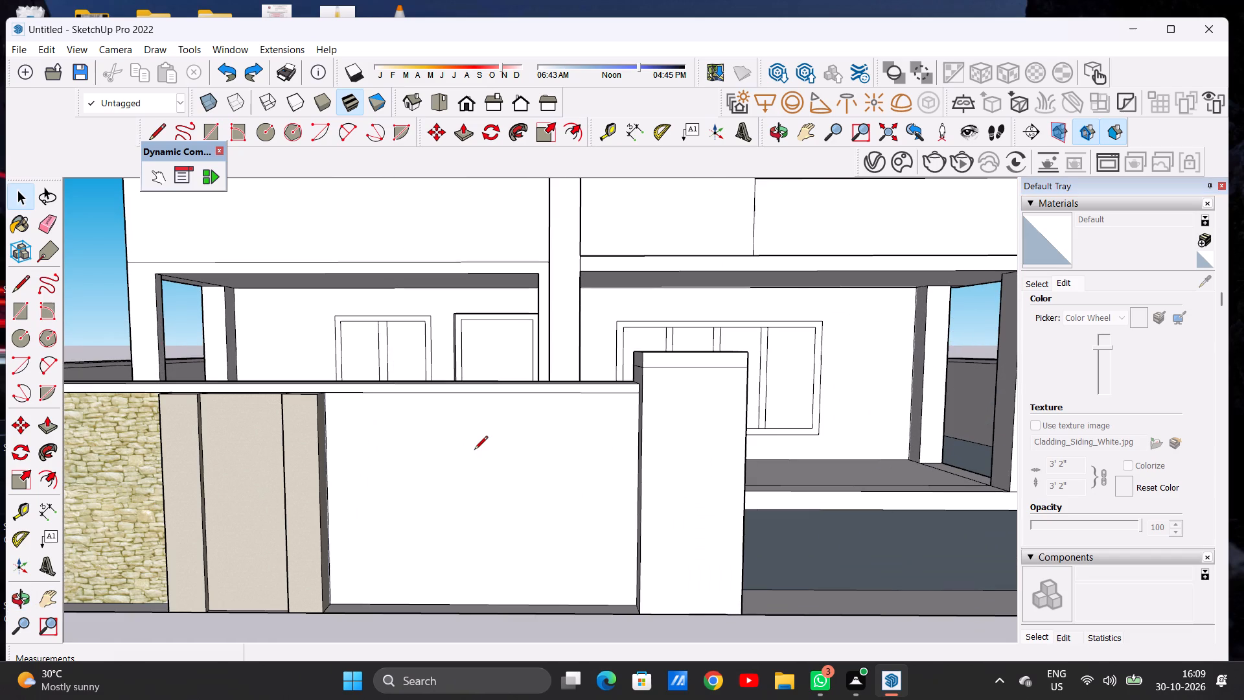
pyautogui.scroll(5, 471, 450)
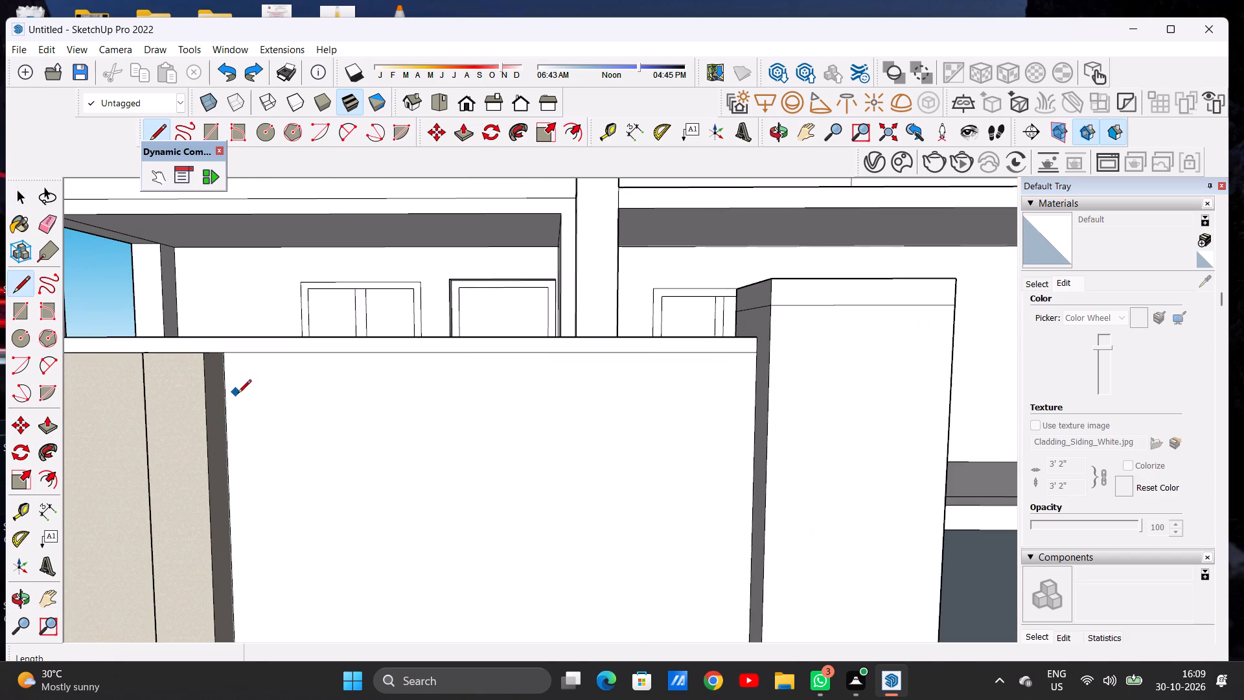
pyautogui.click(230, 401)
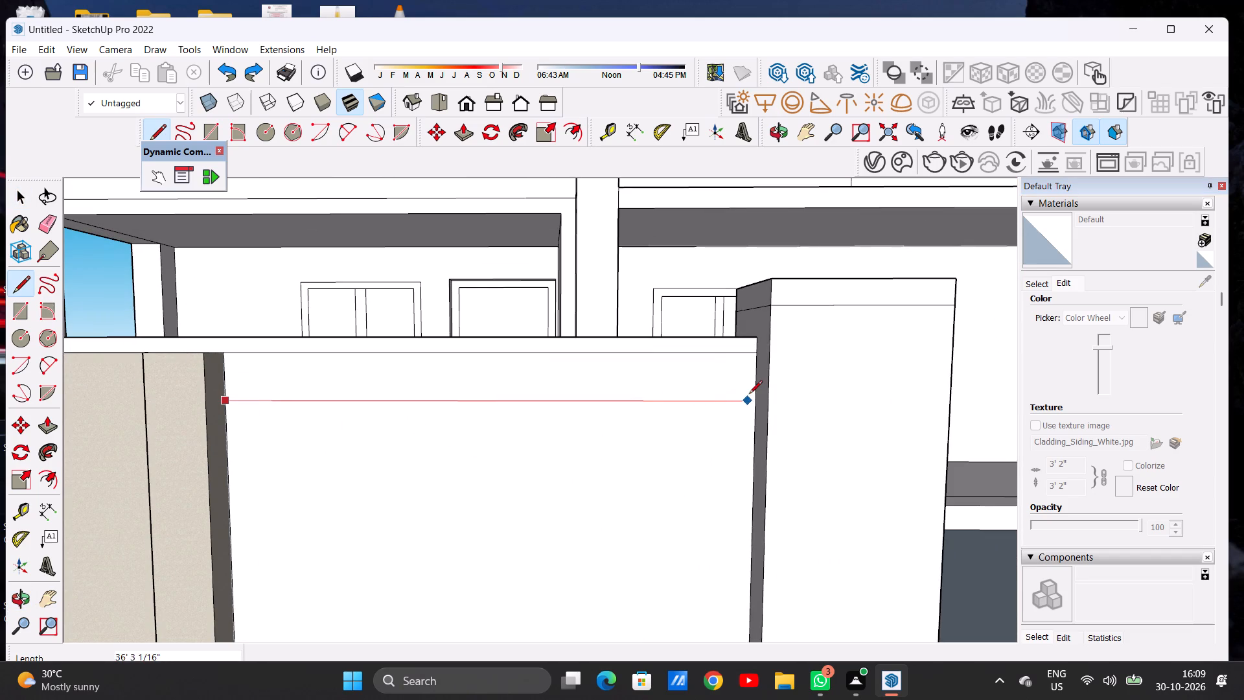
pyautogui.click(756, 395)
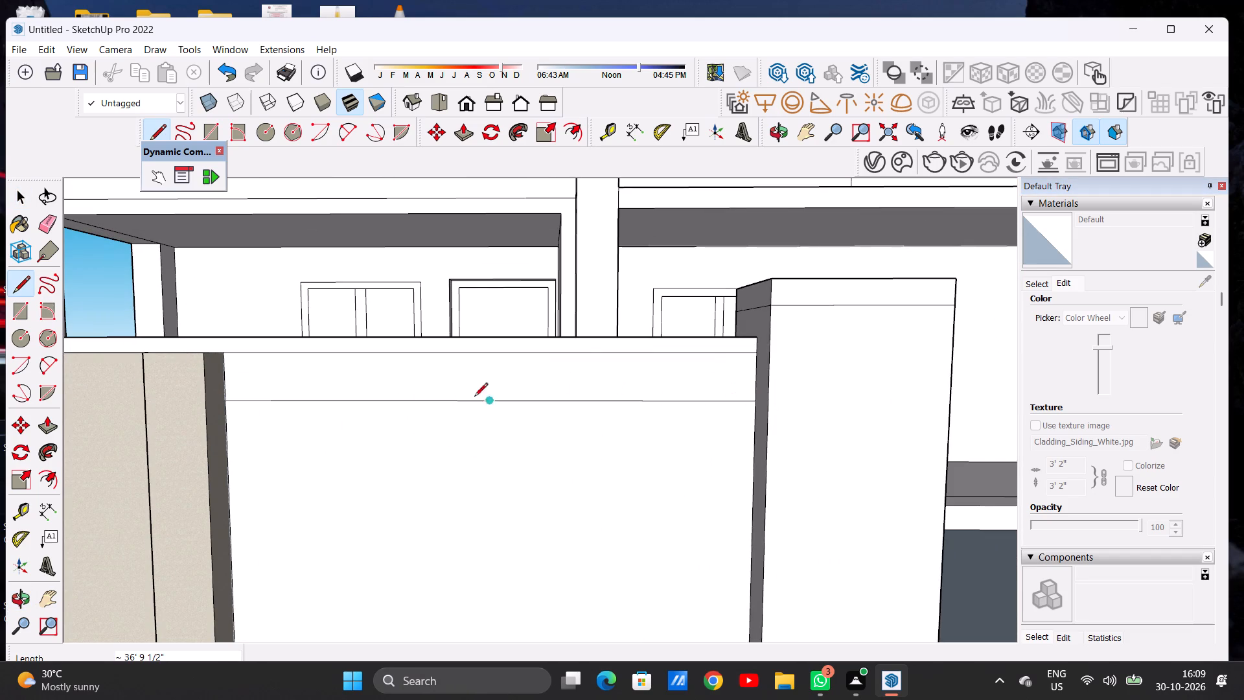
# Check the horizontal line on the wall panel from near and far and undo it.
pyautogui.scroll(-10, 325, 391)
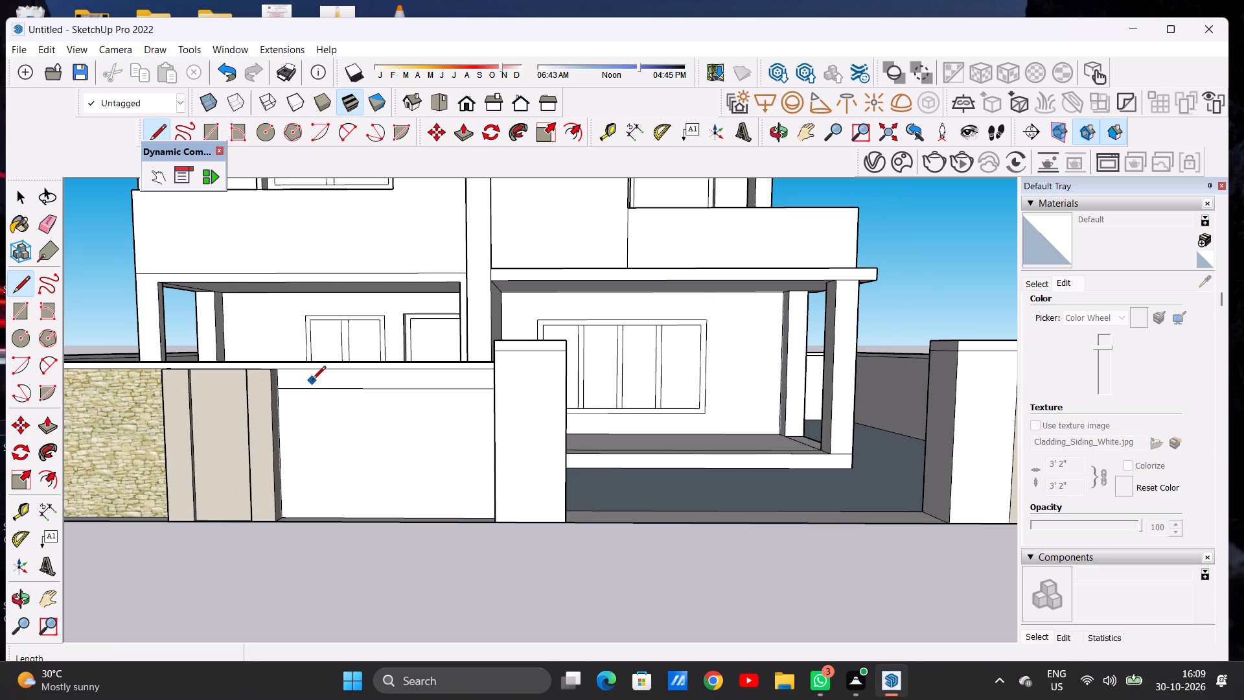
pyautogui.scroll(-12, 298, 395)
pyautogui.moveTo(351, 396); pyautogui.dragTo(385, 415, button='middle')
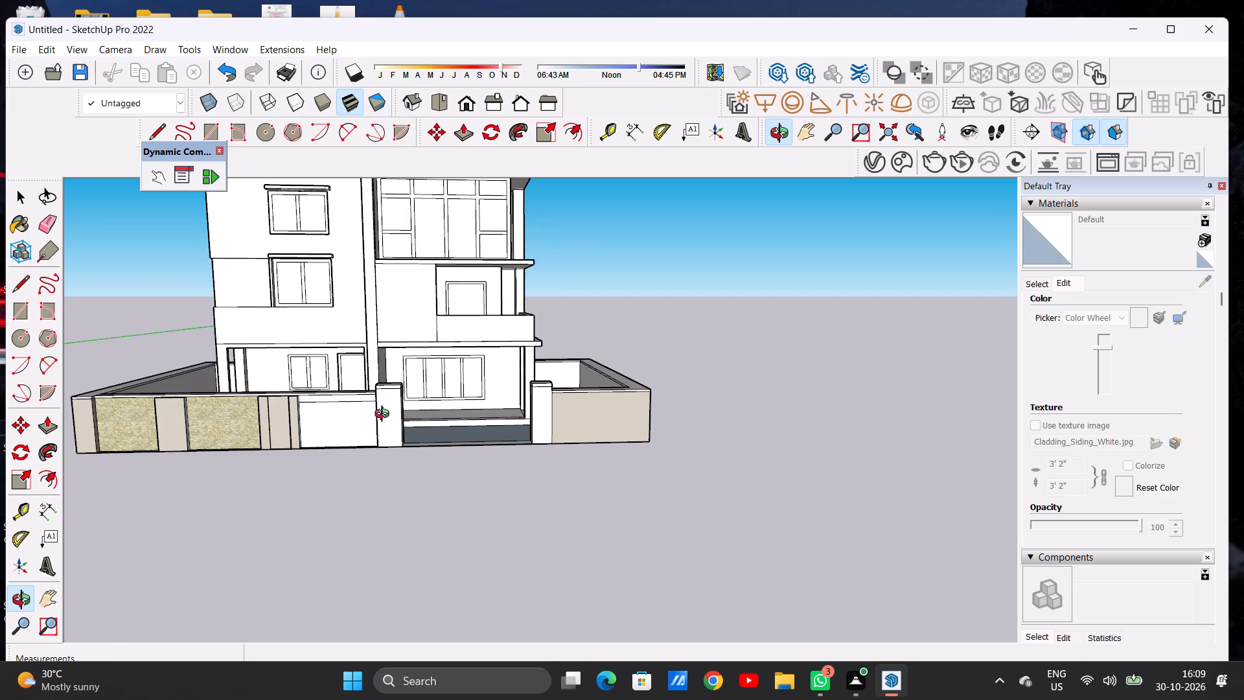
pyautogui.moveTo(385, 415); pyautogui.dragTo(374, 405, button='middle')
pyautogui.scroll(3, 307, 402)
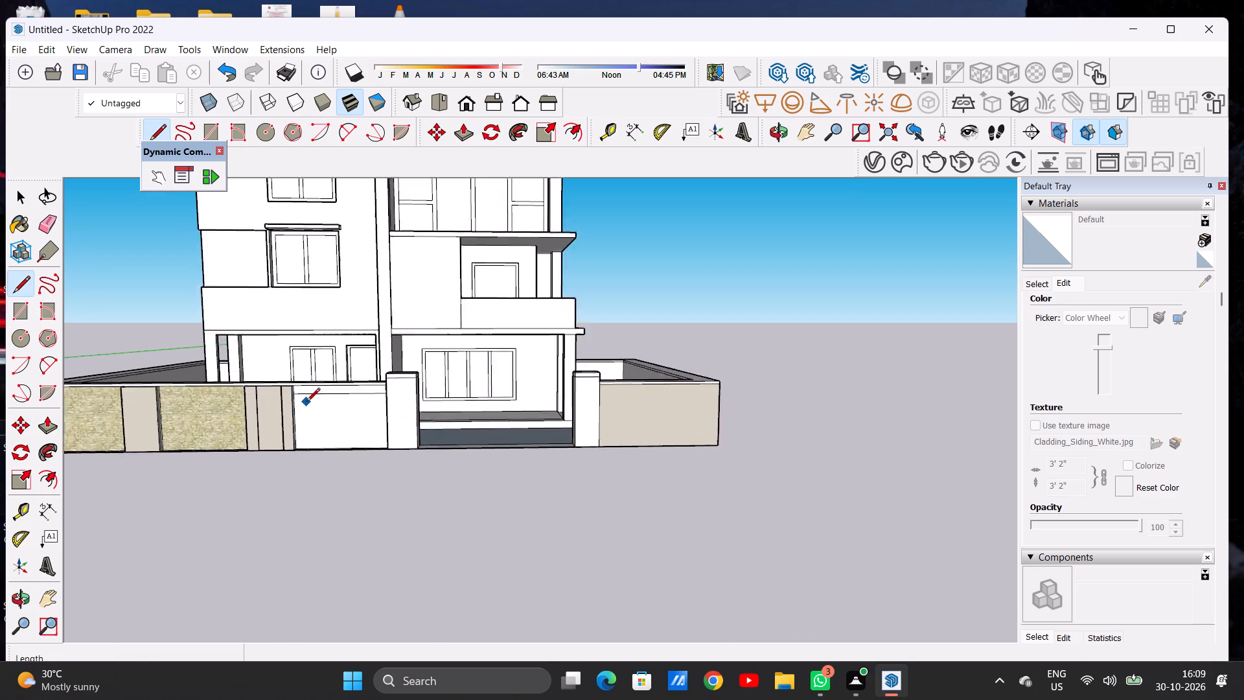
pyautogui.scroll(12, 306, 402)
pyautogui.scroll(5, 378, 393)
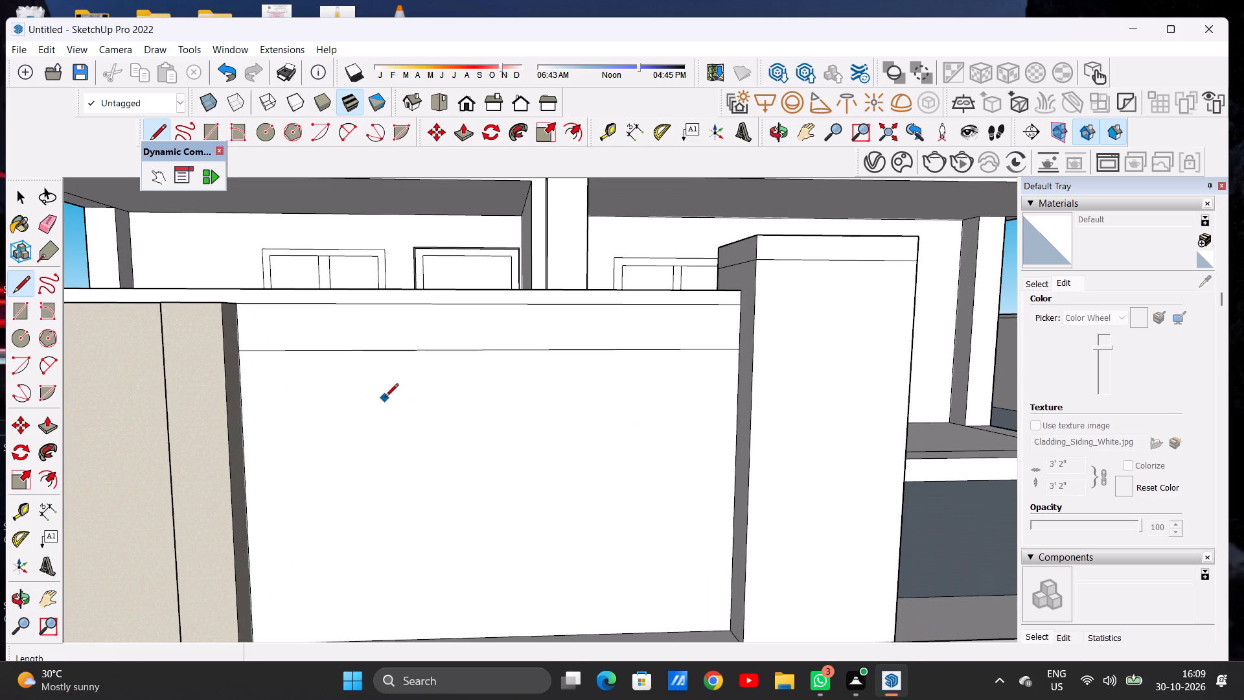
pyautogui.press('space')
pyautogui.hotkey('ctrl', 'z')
# Draw a horizontal line about 36' 9" long across the panel, marking off a narrow strip directly below the coping.
pyautogui.press('l')
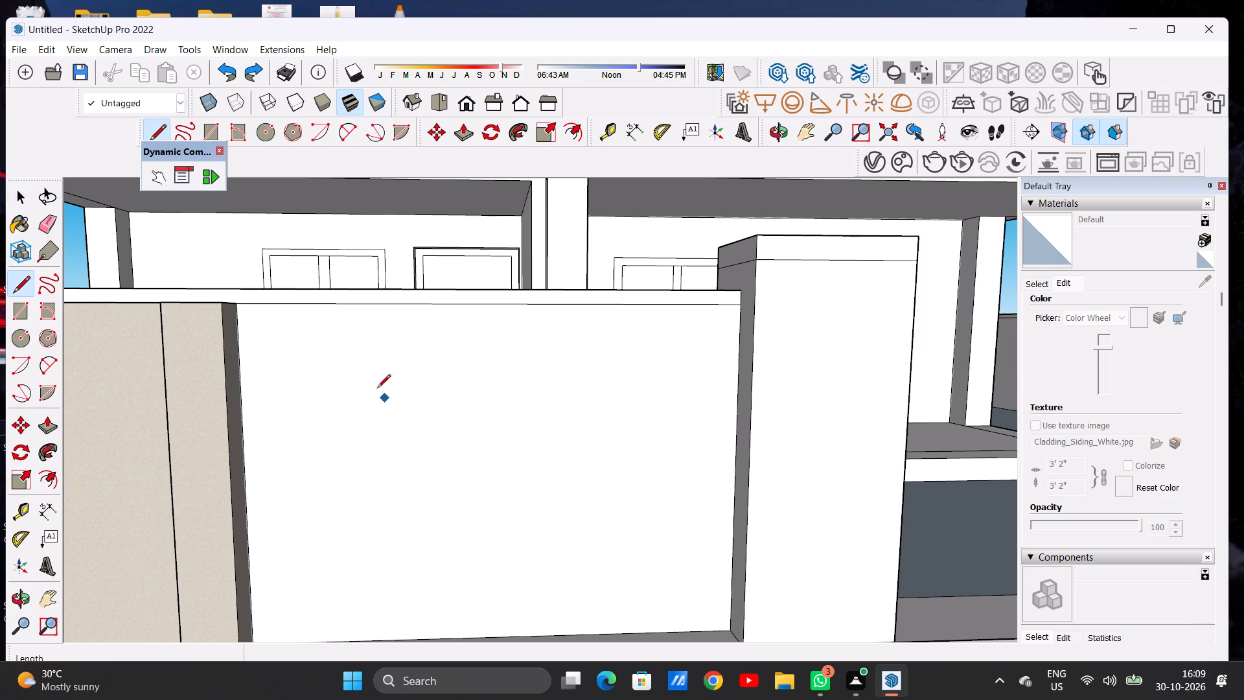
pyautogui.click(238, 342)
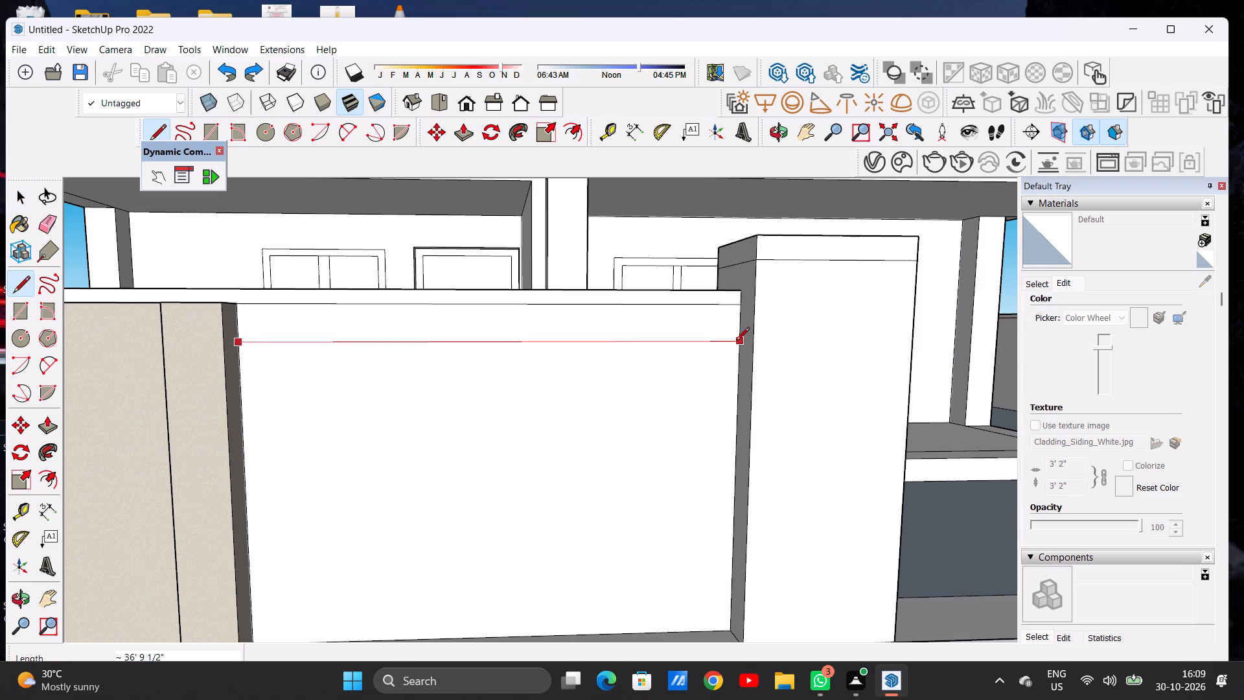
pyautogui.click(737, 341)
pyautogui.press('space')
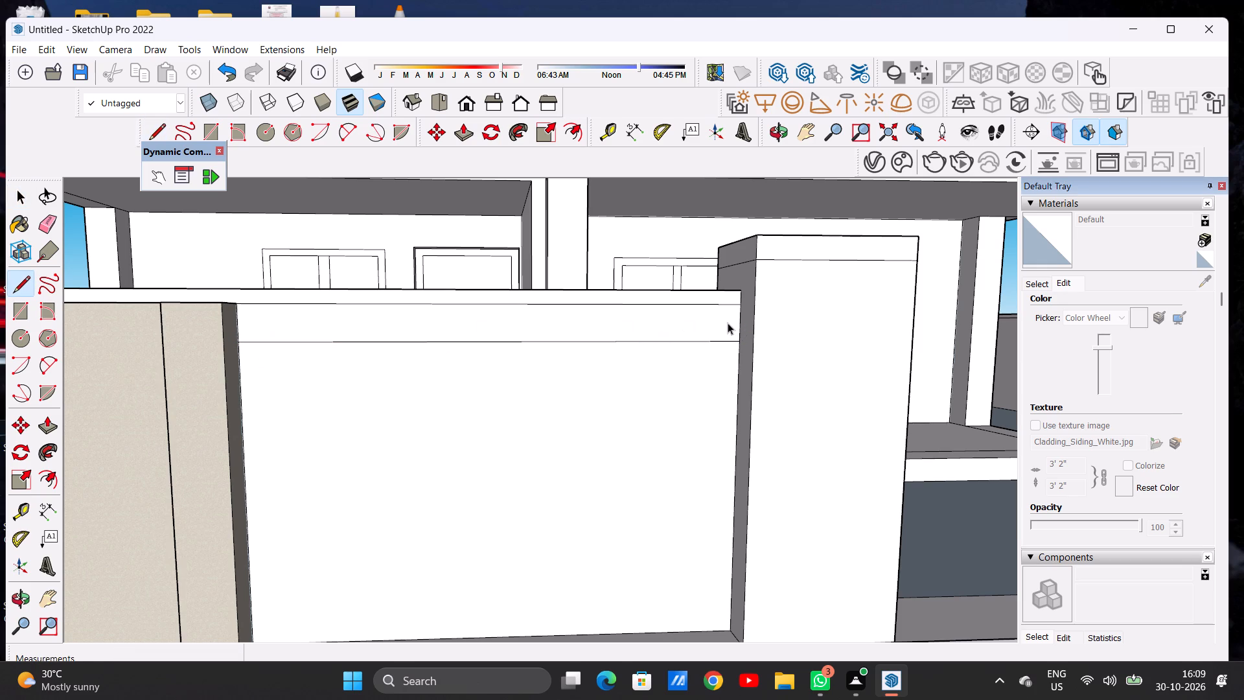
# Copy the top strip down the panel three times in succession, about 3' 4" to 3' 5" apart, leaving thin gaps between strips.
pyautogui.doubleClick(728, 323)
pyautogui.press('m')
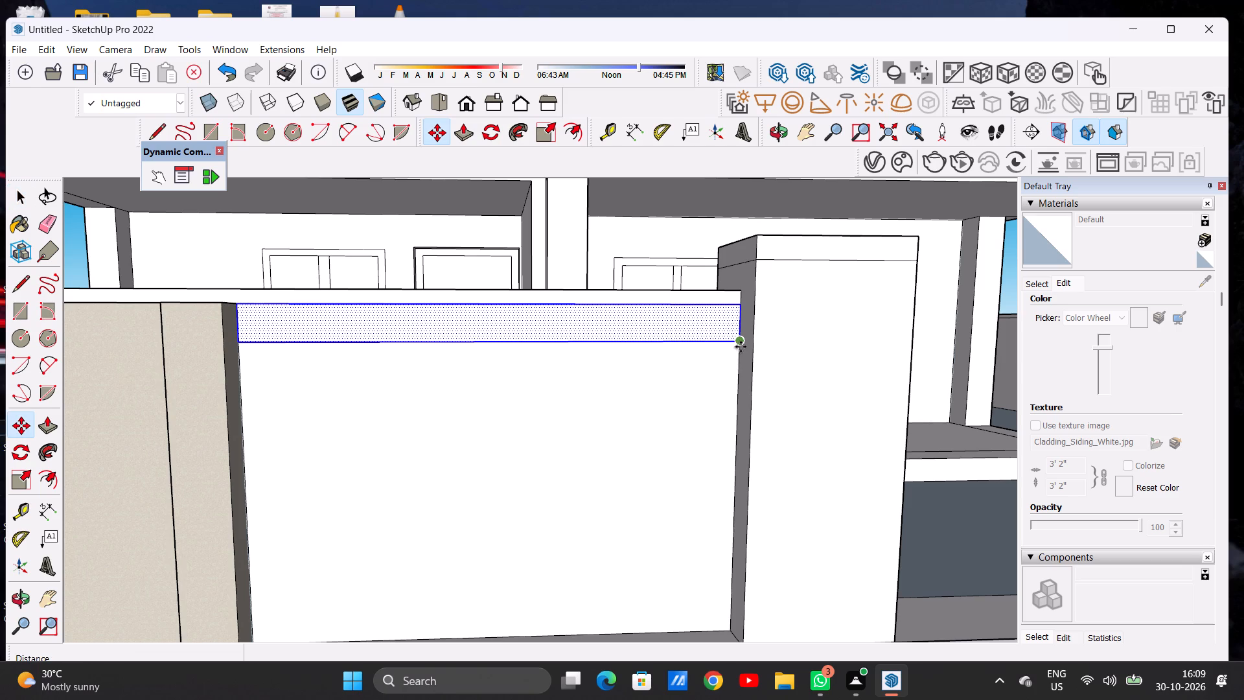
pyautogui.click(741, 347)
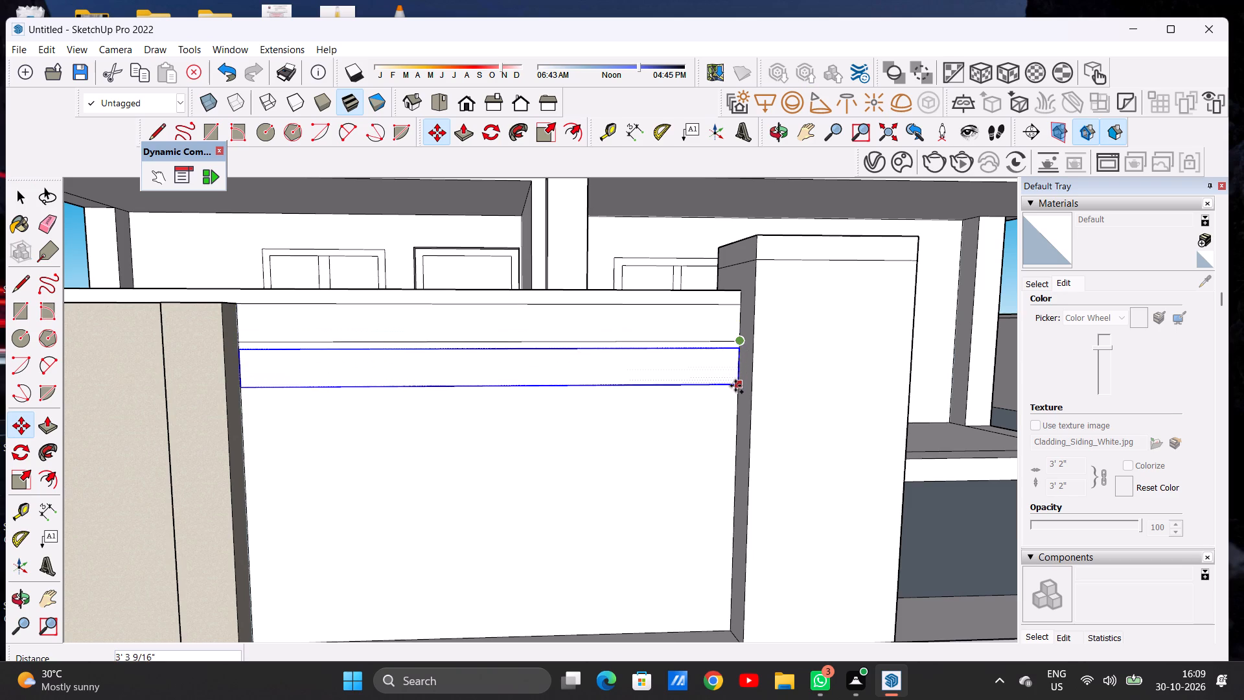
pyautogui.click(735, 386)
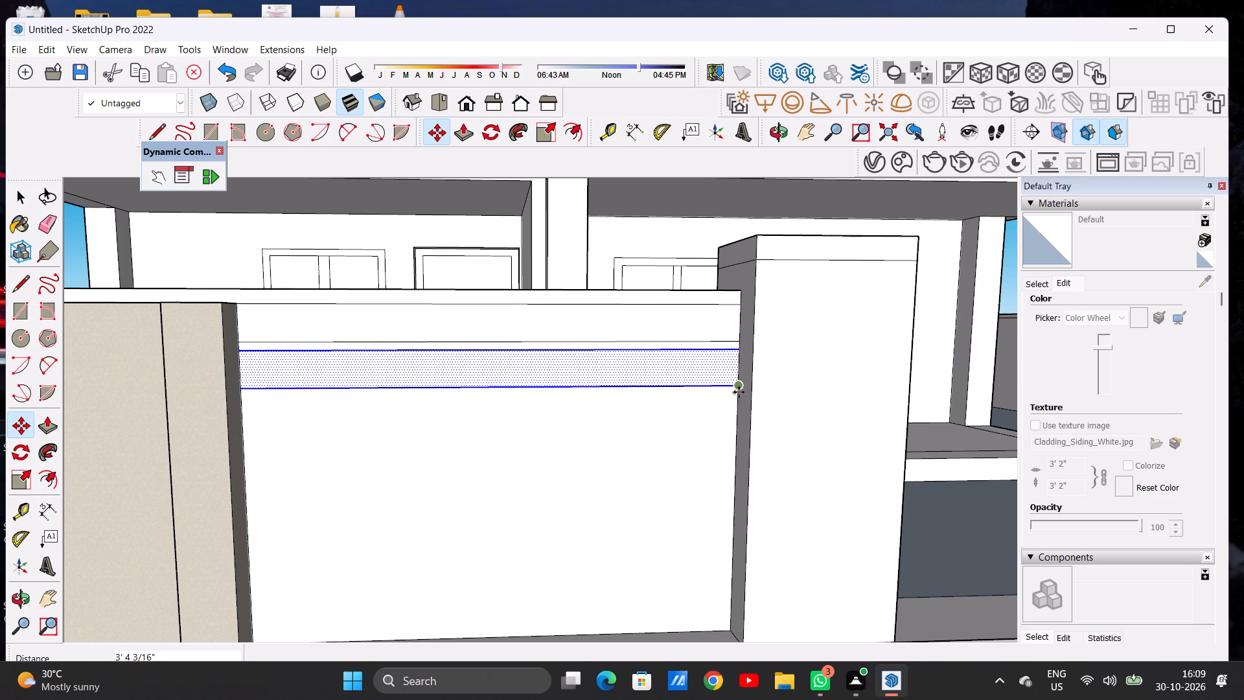
pyautogui.click(741, 386)
pyautogui.click(737, 430)
pyautogui.click(737, 430)
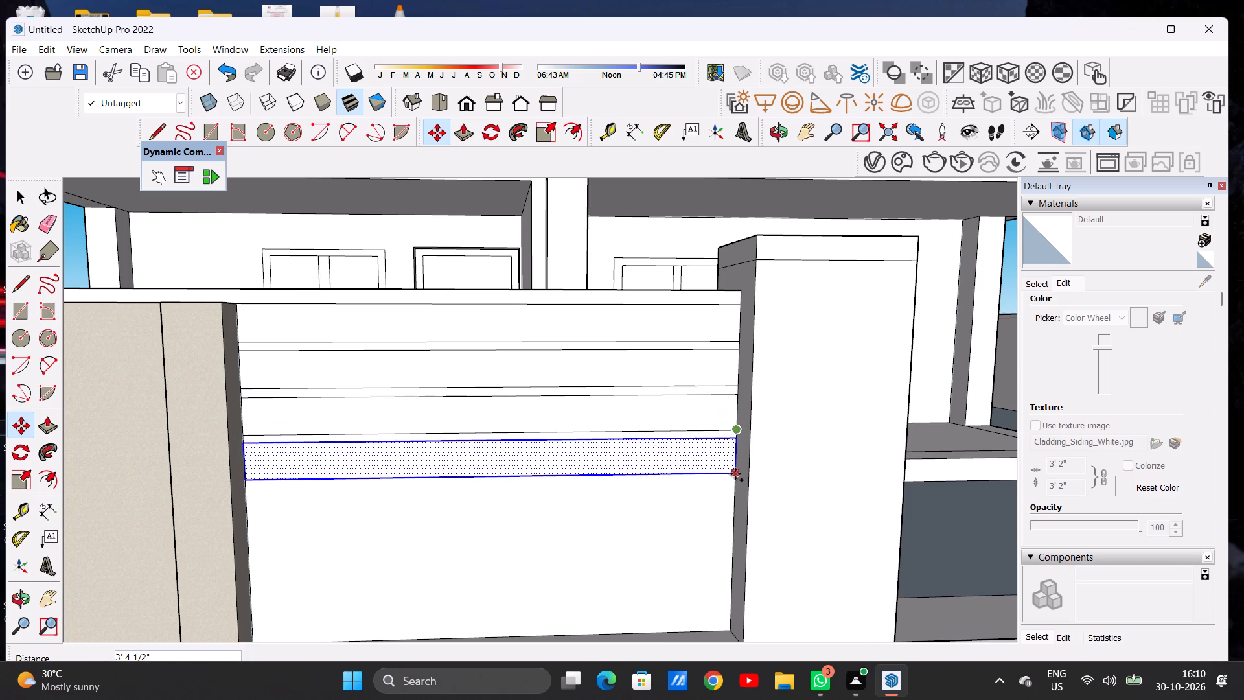
pyautogui.click(735, 474)
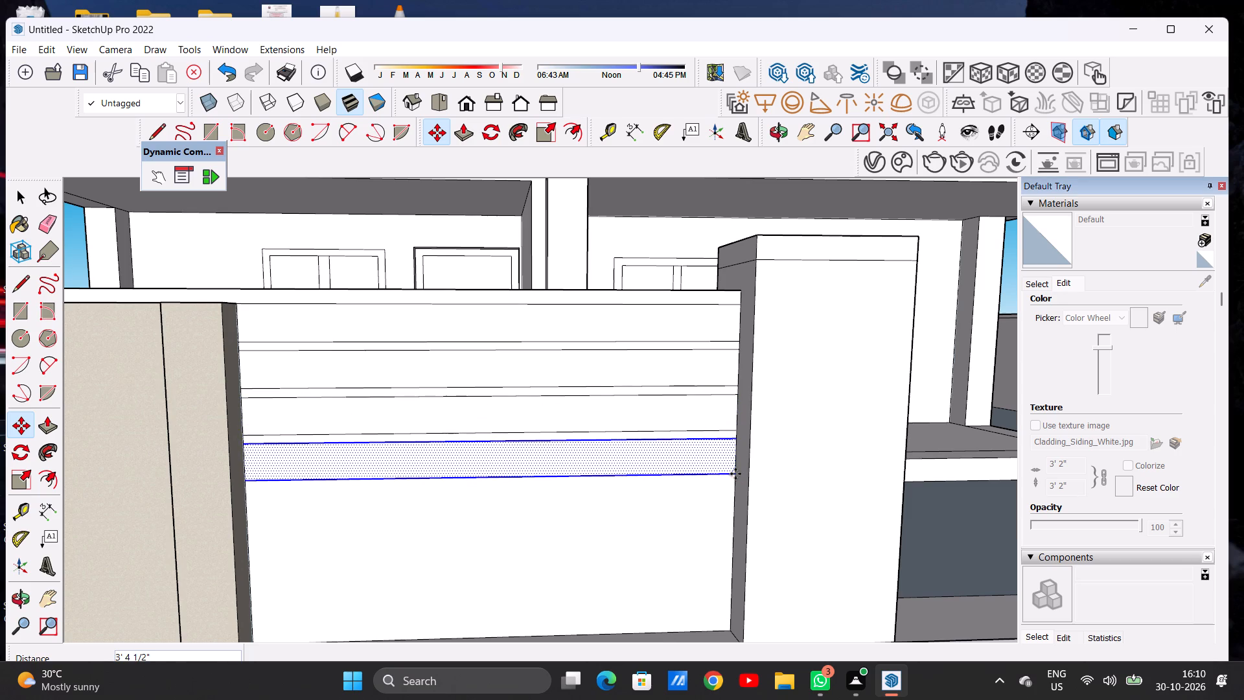
# Copy the lowest strip down three more times, about 3' 3" to 3' 5" apart, leaving thin gaps down to near the panel's base.
pyautogui.click(737, 476)
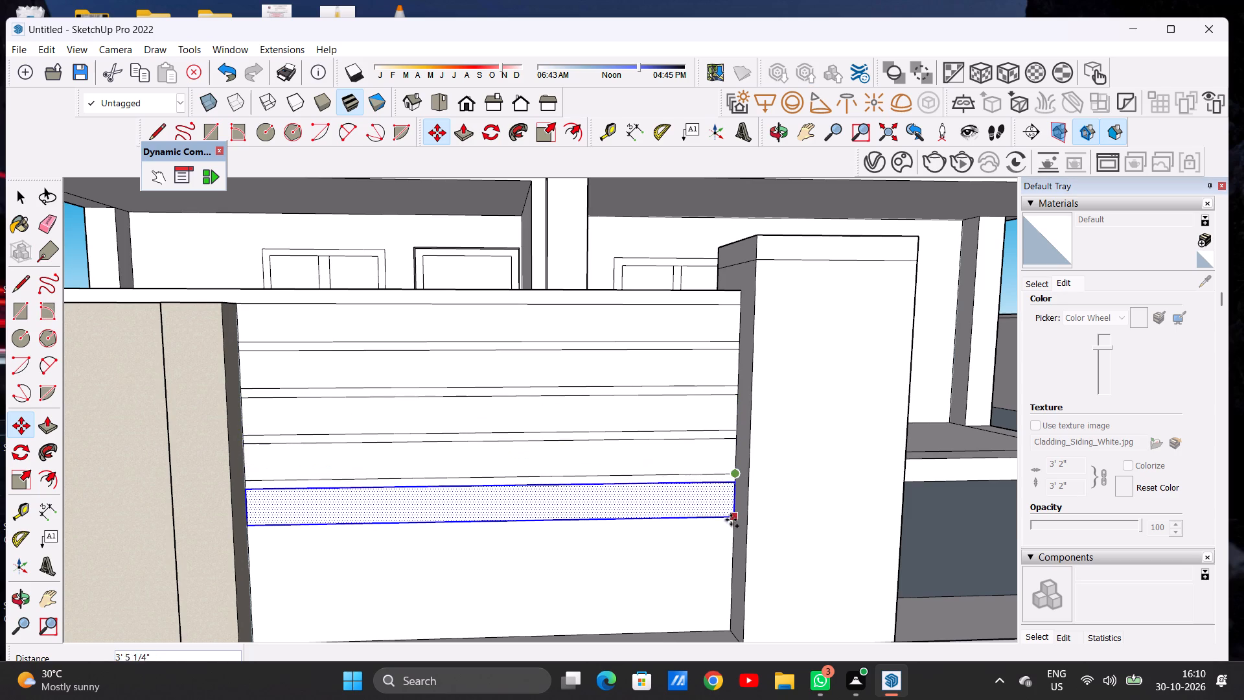
pyautogui.click(731, 519)
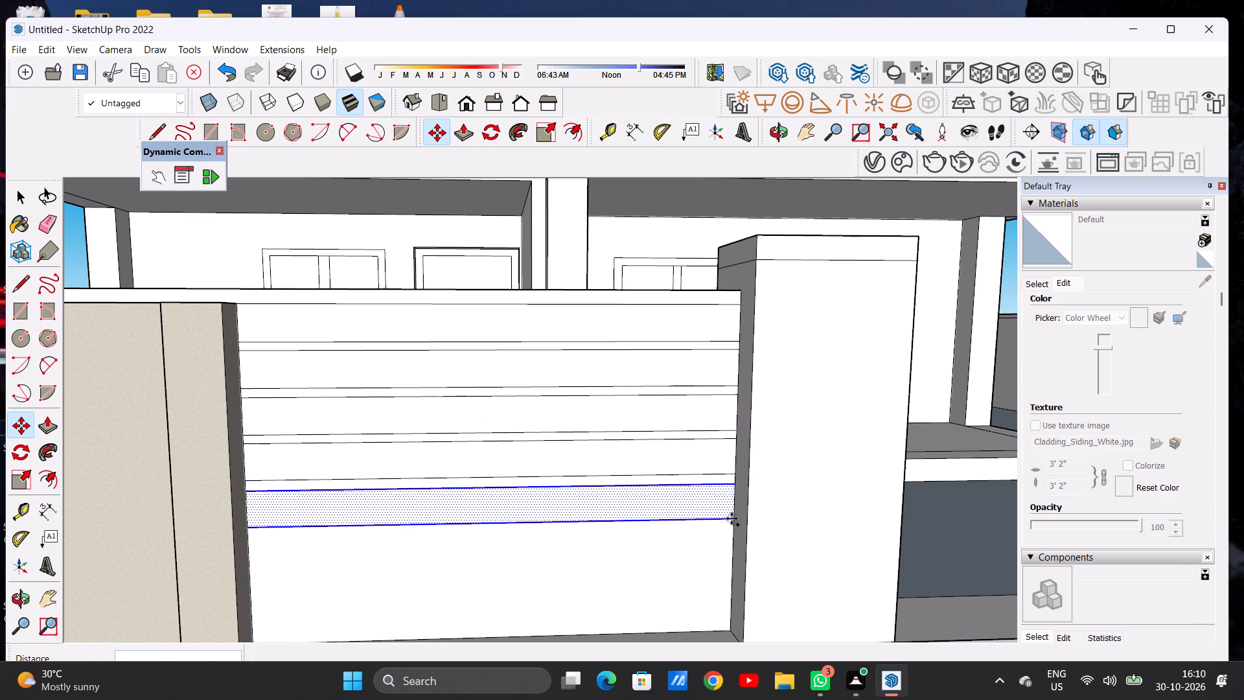
pyautogui.click(731, 519)
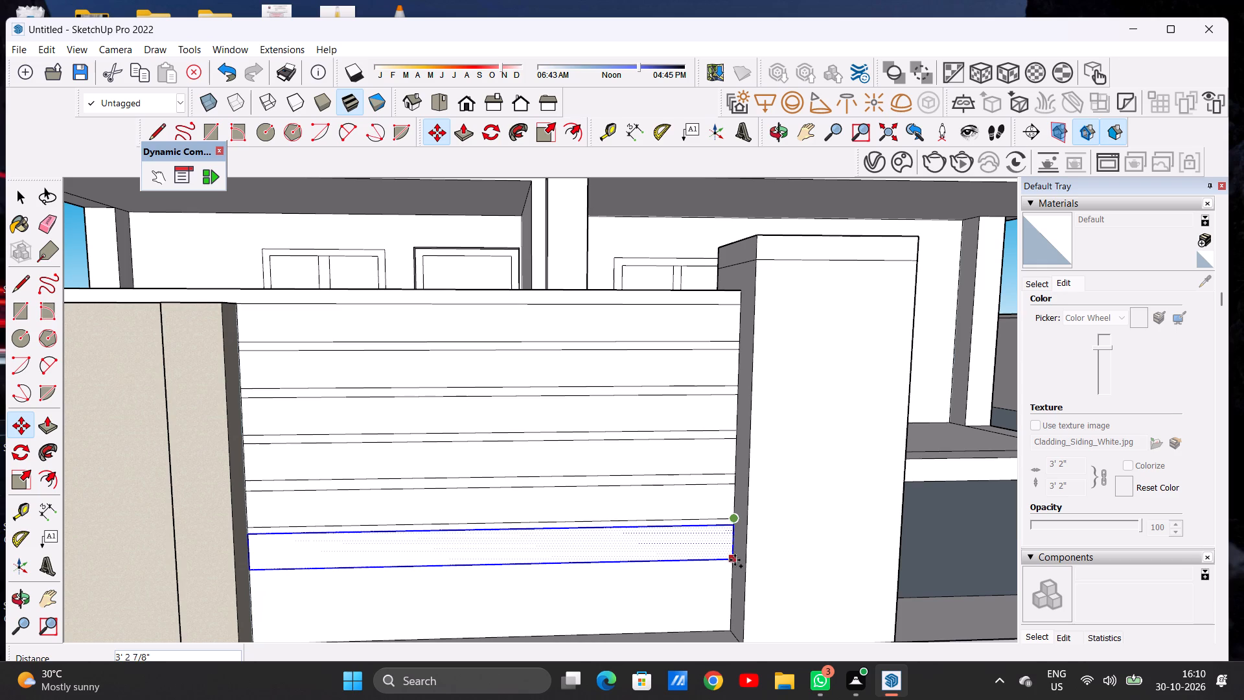
pyautogui.click(735, 560)
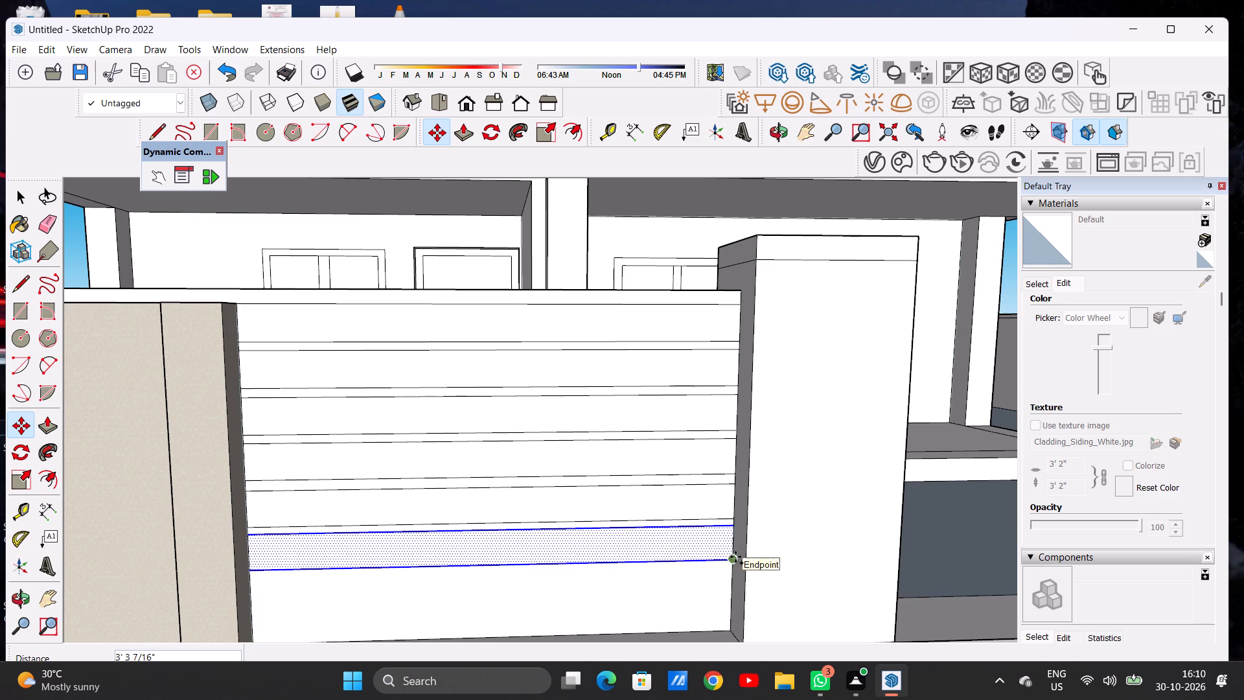
pyautogui.click(735, 557)
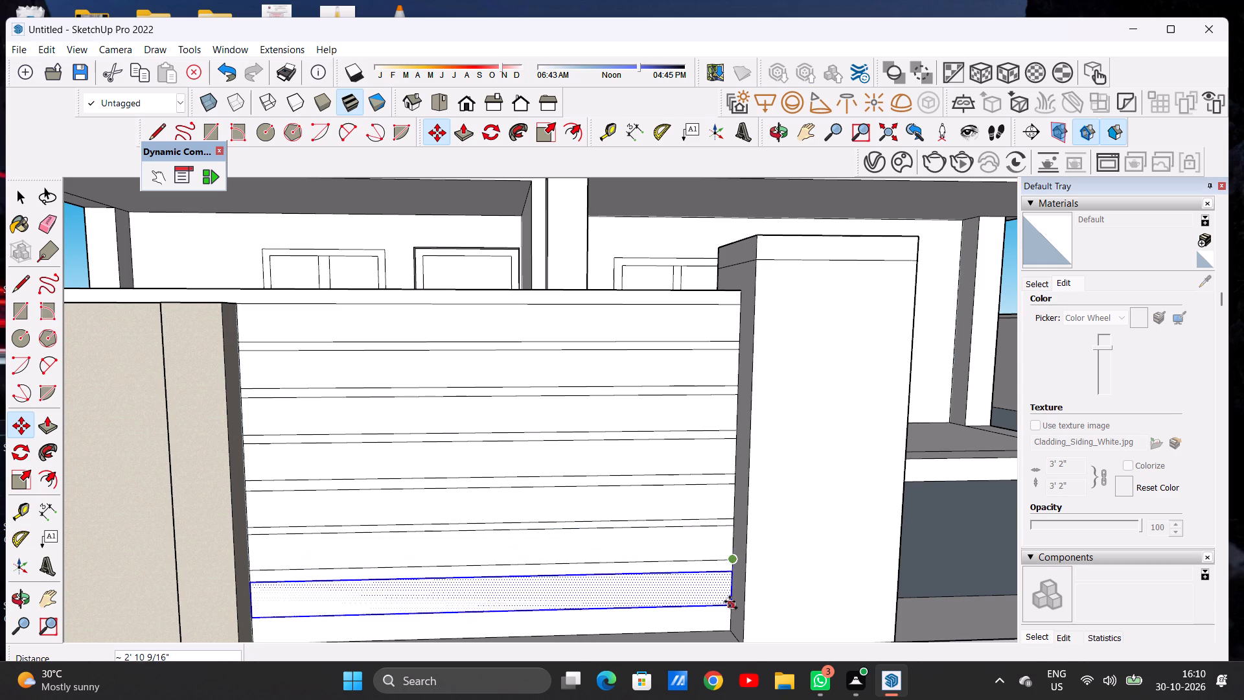
pyautogui.scroll(7, 732, 601)
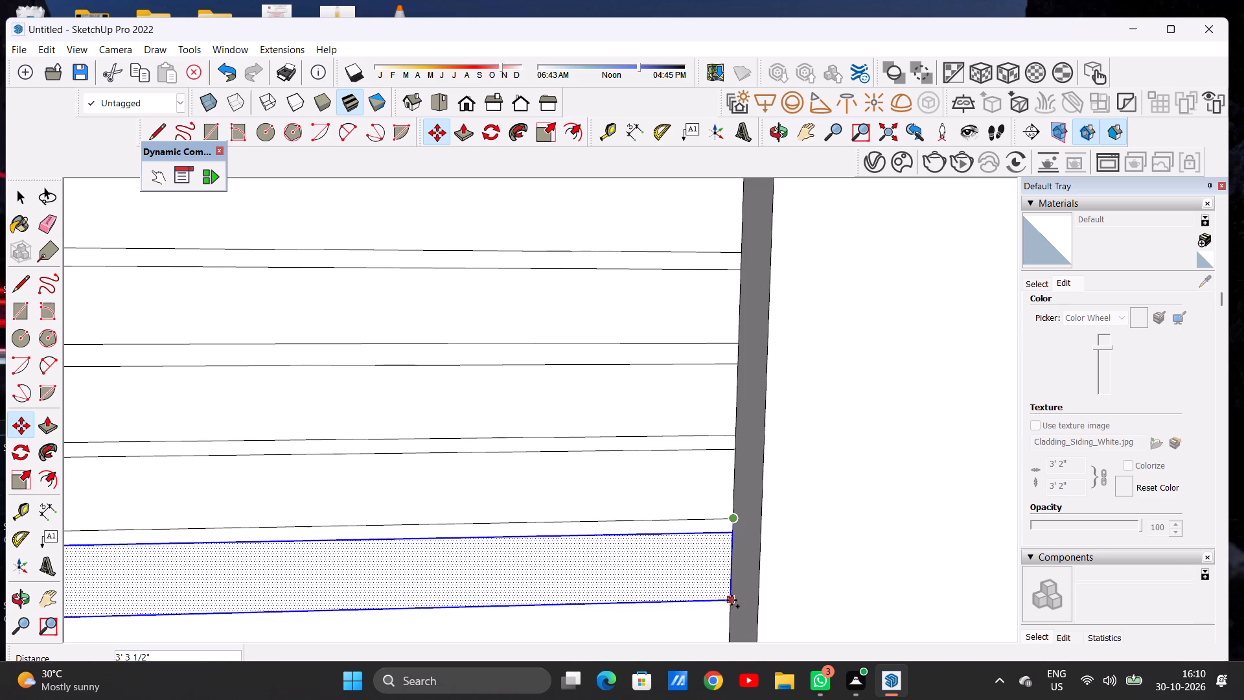
pyautogui.click(731, 600)
pyautogui.scroll(-7, 708, 493)
pyautogui.scroll(-1, 716, 554)
pyautogui.scroll(7, 716, 554)
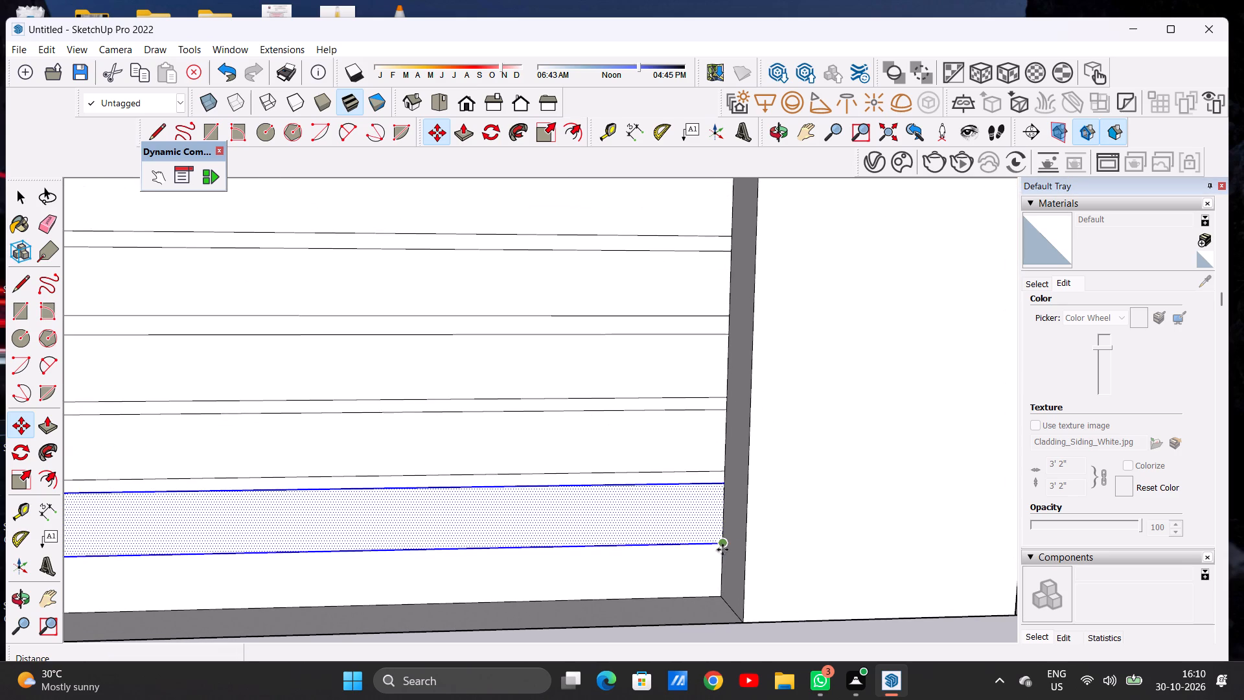
pyautogui.click(722, 550)
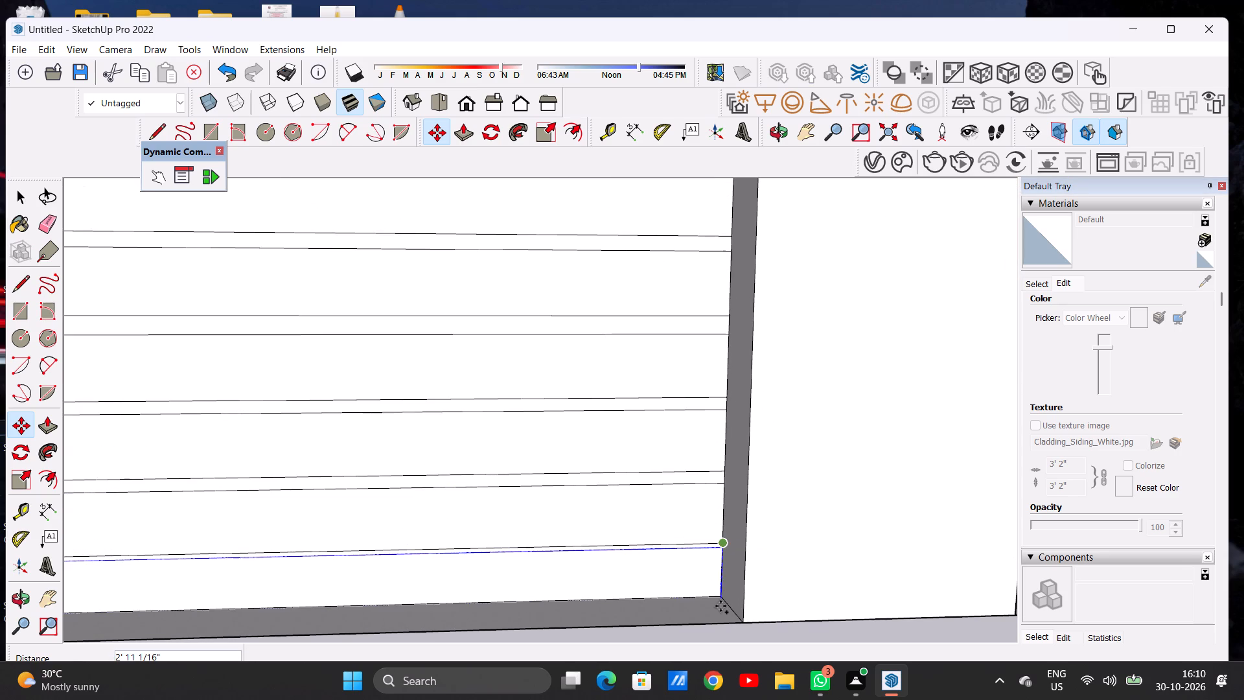
pyautogui.press('space')
# Clear the selection and check the strip layout on the panel, down to its bottom edge.
pyautogui.scroll(-13, 659, 499)
pyautogui.click(654, 574)
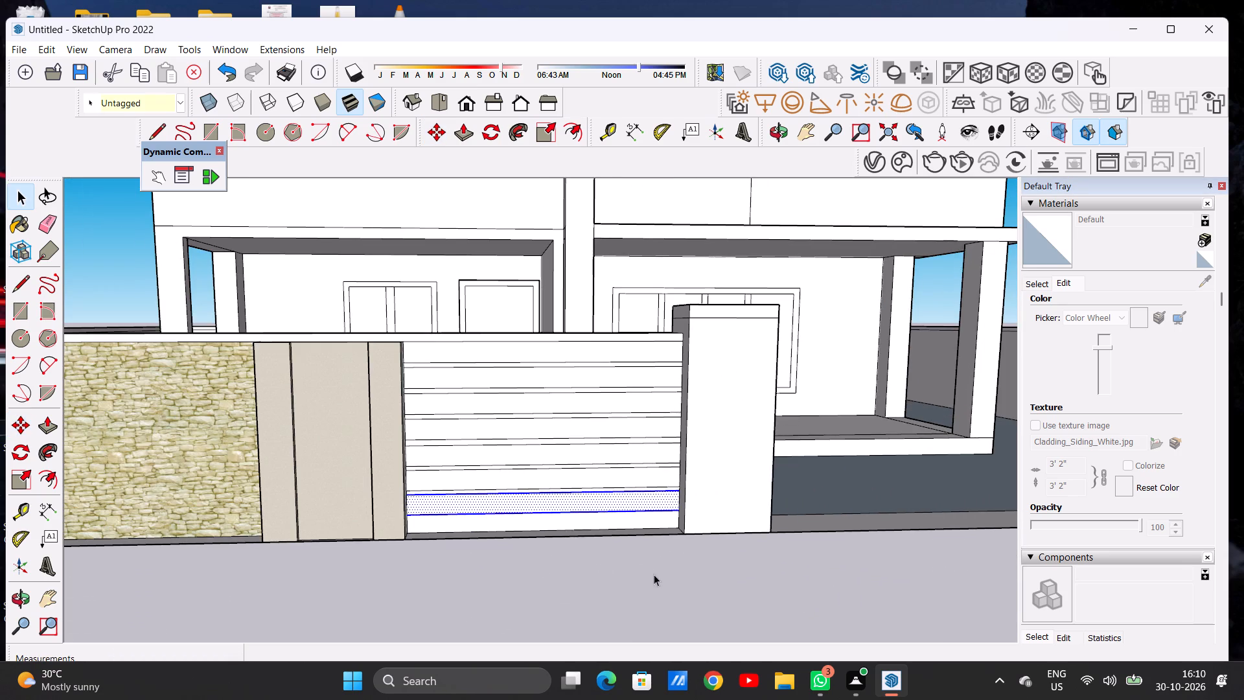
pyautogui.scroll(3, 598, 520)
pyautogui.scroll(-1, 598, 520)
pyautogui.scroll(4, 598, 521)
pyautogui.moveTo(594, 518); pyautogui.dragTo(576, 491, button='middle')
pyautogui.scroll(4, 584, 507)
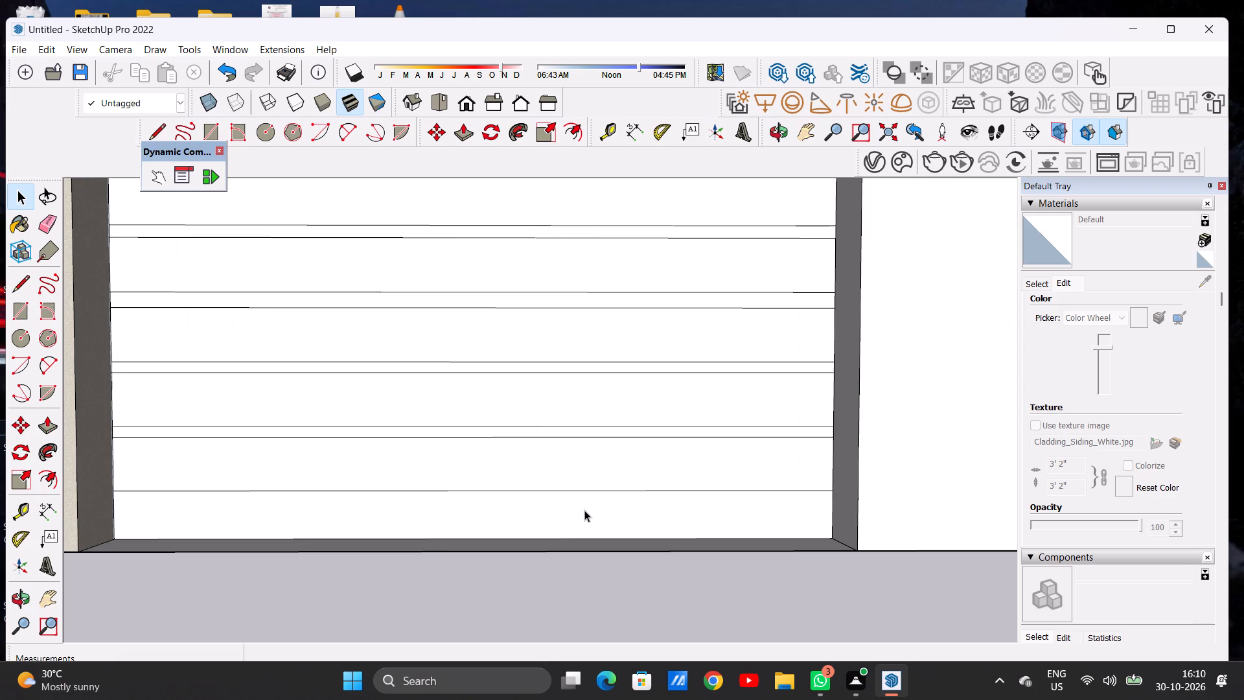
# Draw a horizontal line across the panel just above its lowest line, marking off the last thin gap near the base.
pyautogui.press('l')
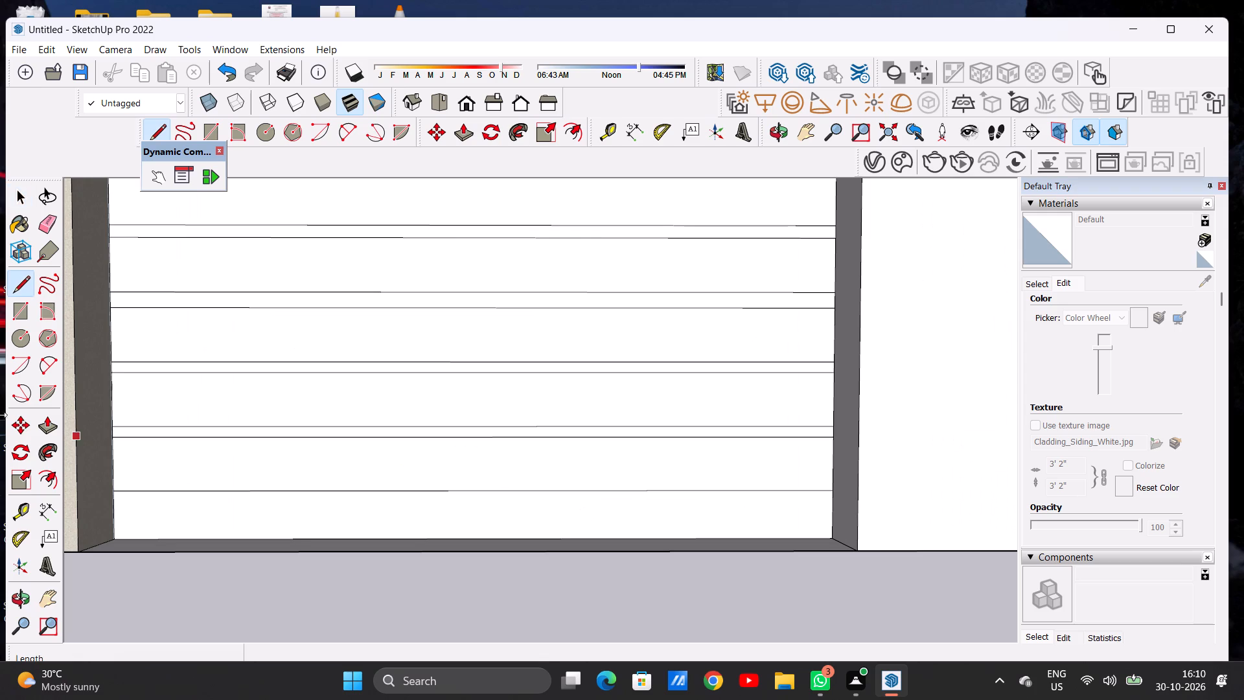
pyautogui.click(115, 480)
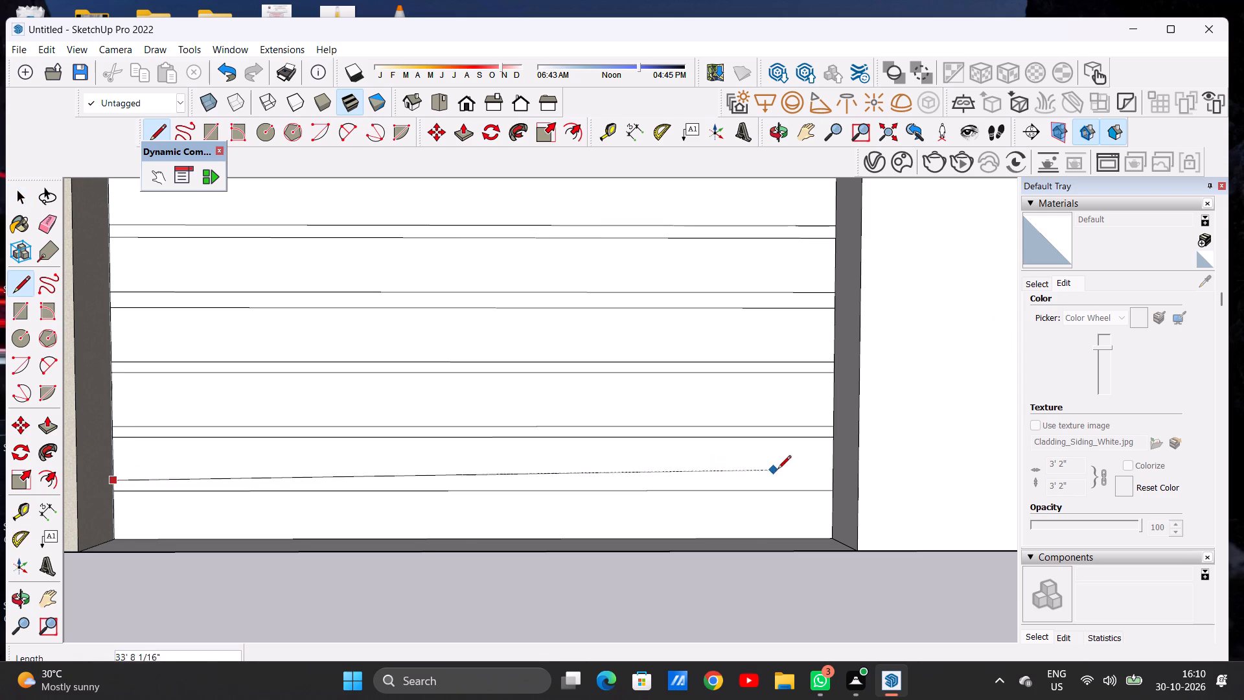
pyautogui.click(829, 479)
pyautogui.press('space')
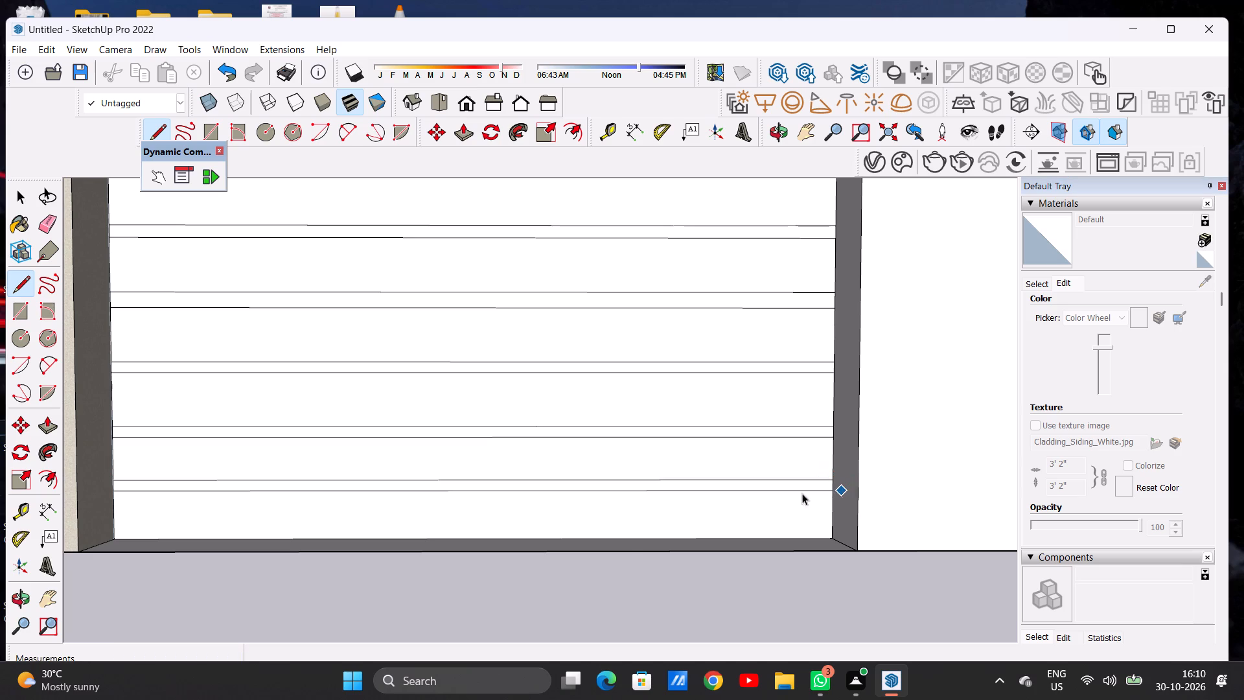
# Examine the completed strip layout beside the gate pillar against the rest of the boundary wall and house front.
pyautogui.scroll(-3, 628, 553)
pyautogui.scroll(-16, 577, 546)
pyautogui.moveTo(572, 453); pyautogui.dragTo(439, 465, button='middle')
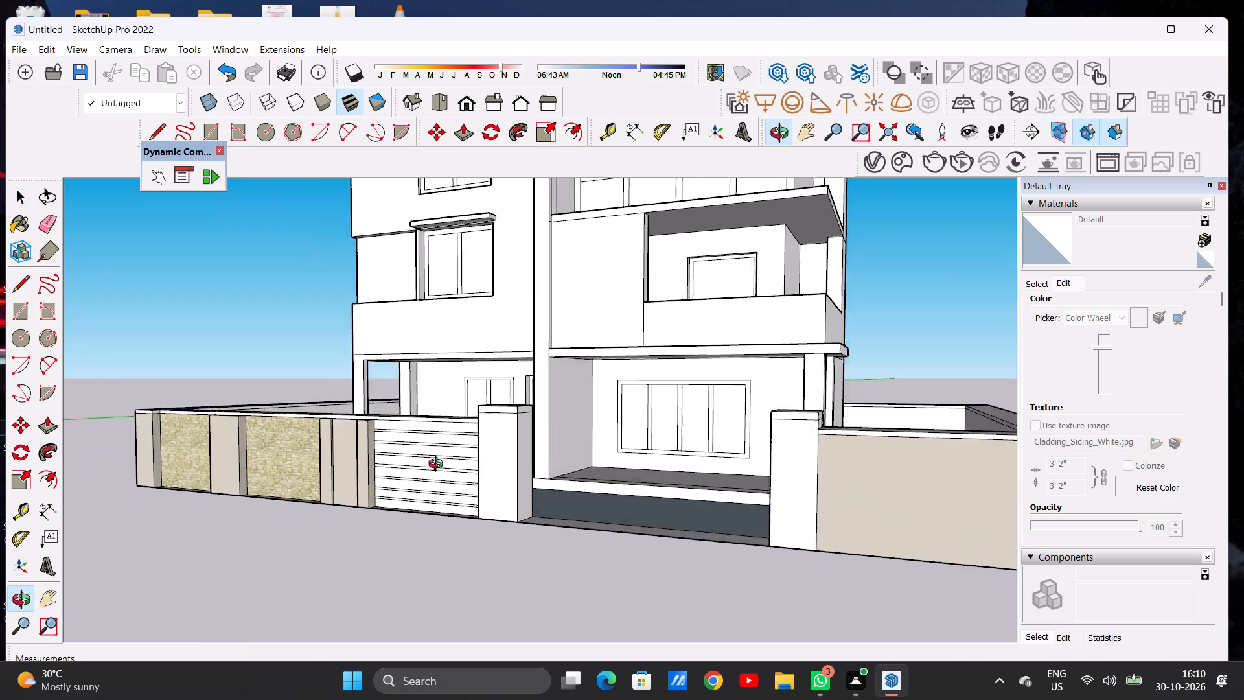
pyautogui.moveTo(439, 465); pyautogui.dragTo(450, 479, button='middle')
pyautogui.scroll(2, 452, 460)
pyautogui.scroll(-1, 452, 460)
pyautogui.scroll(11, 452, 460)
pyautogui.scroll(-3, 474, 455)
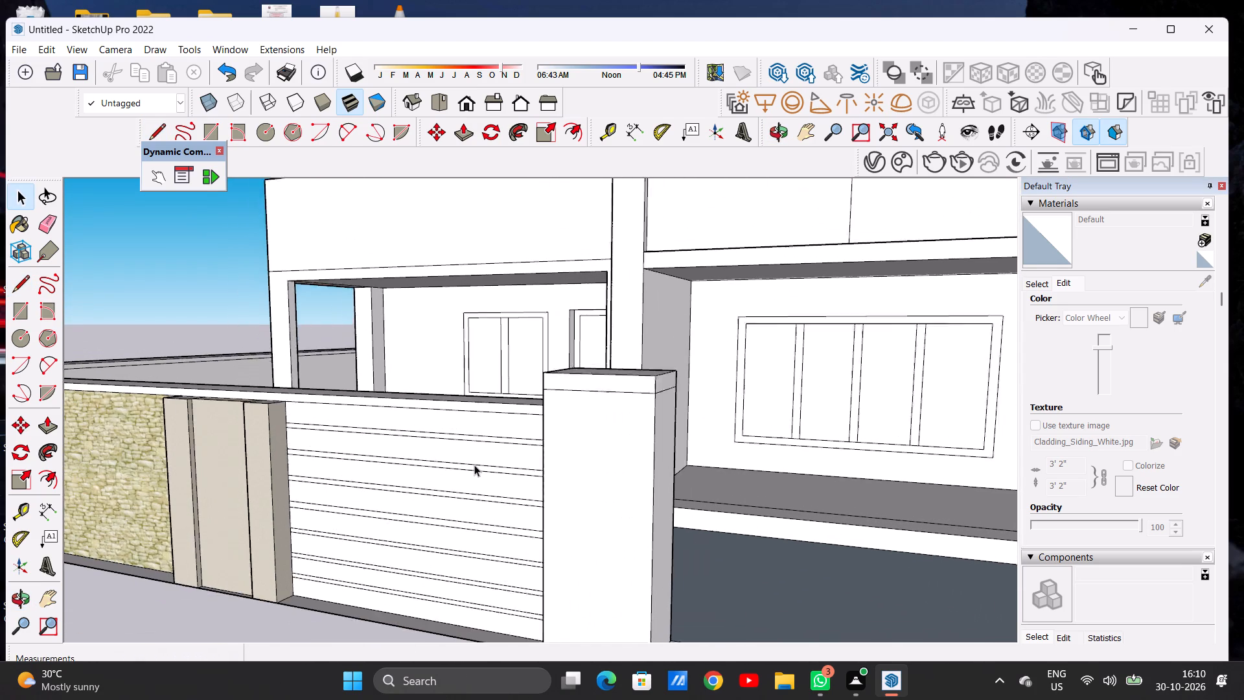
pyautogui.scroll(-2, 474, 465)
pyautogui.moveTo(450, 489); pyautogui.dragTo(553, 475, button='middle')
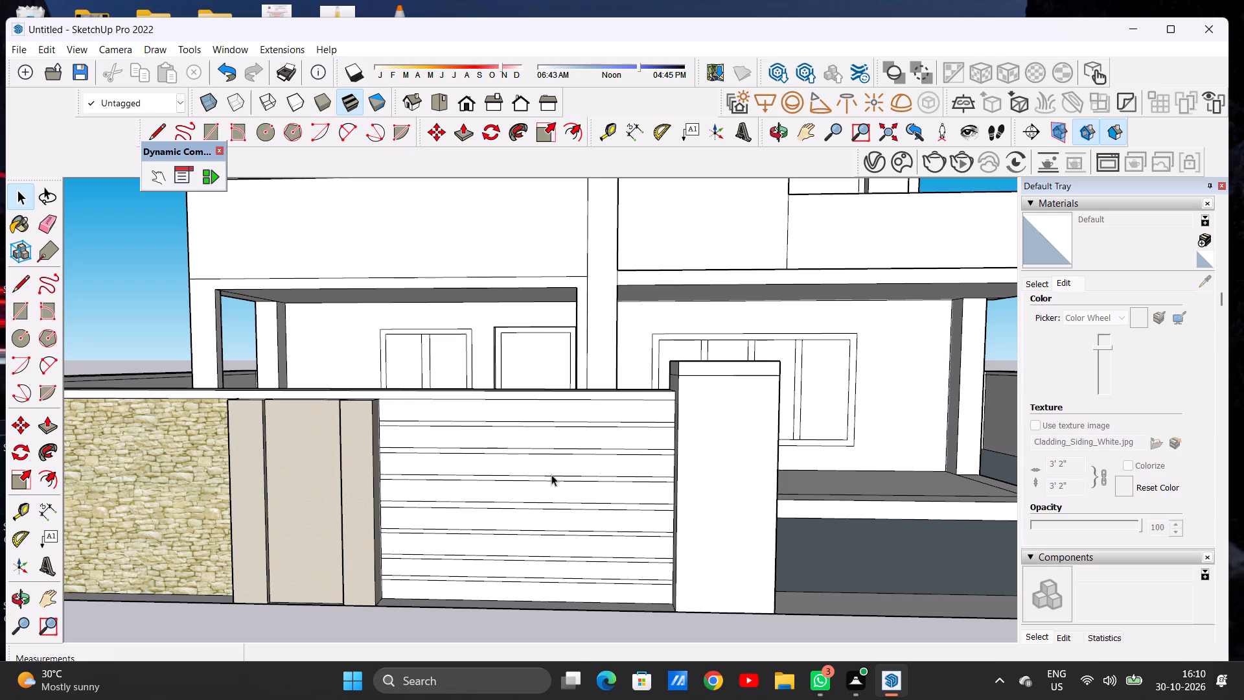
pyautogui.scroll(-5, 551, 474)
pyautogui.moveTo(575, 478); pyautogui.dragTo(544, 484, button='middle')
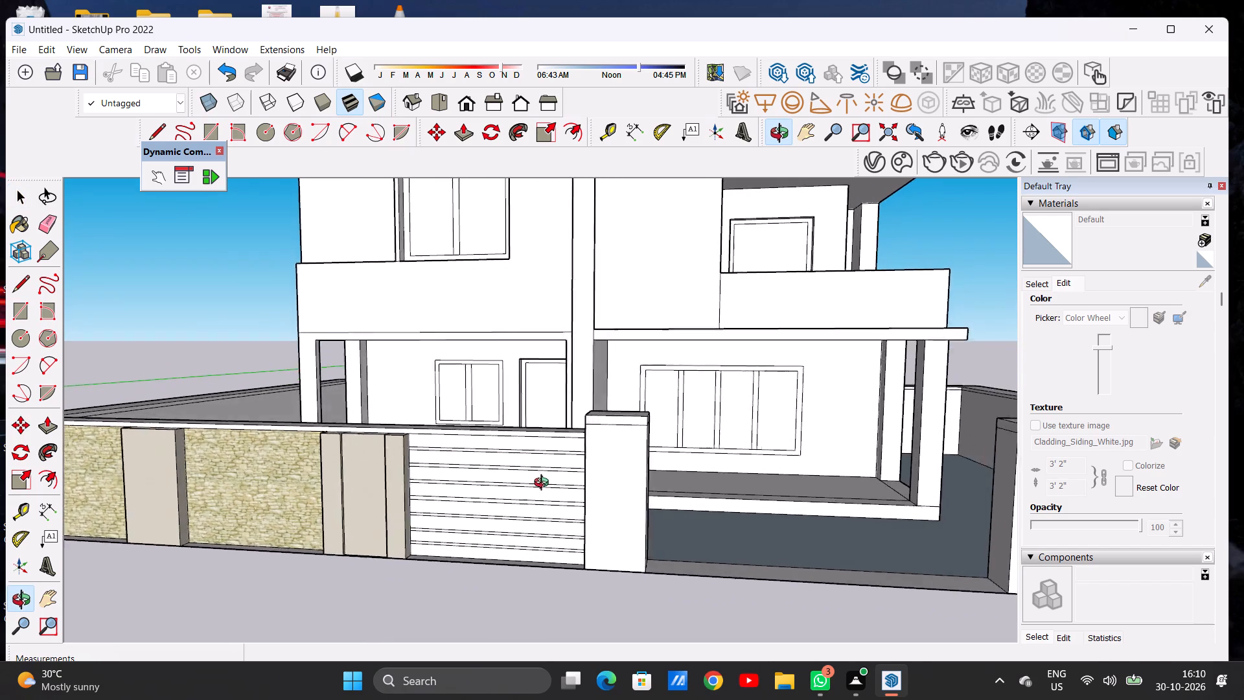
pyautogui.moveTo(544, 484); pyautogui.dragTo(588, 474, button='middle')
pyautogui.scroll(-6, 475, 491)
pyautogui.scroll(13, 518, 467)
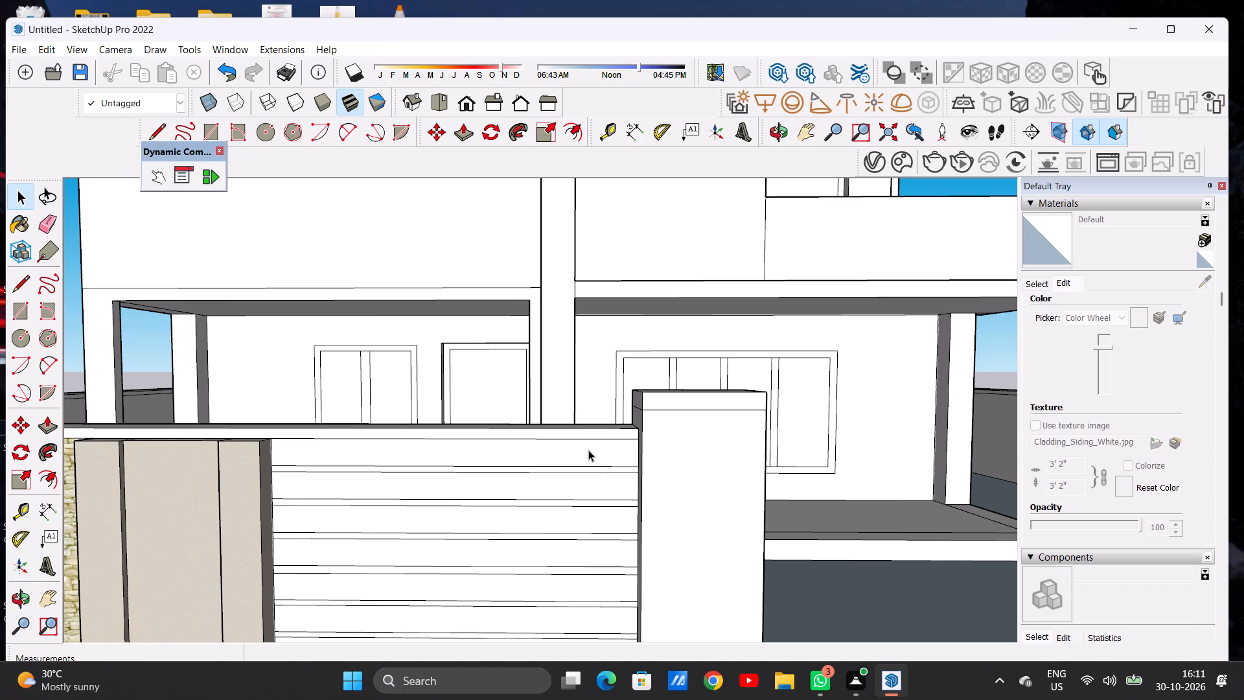
pyautogui.scroll(-9, 586, 461)
pyautogui.moveTo(555, 517); pyautogui.dragTo(555, 496, button='middle')
pyautogui.scroll(4, 555, 496)
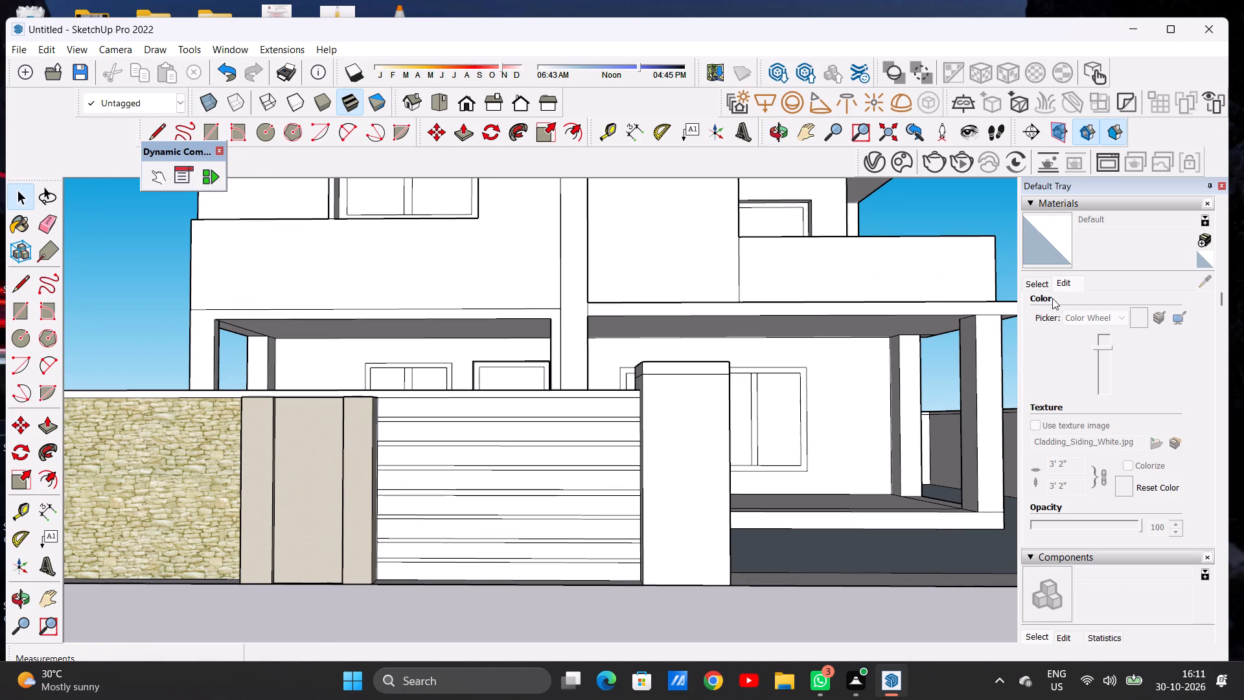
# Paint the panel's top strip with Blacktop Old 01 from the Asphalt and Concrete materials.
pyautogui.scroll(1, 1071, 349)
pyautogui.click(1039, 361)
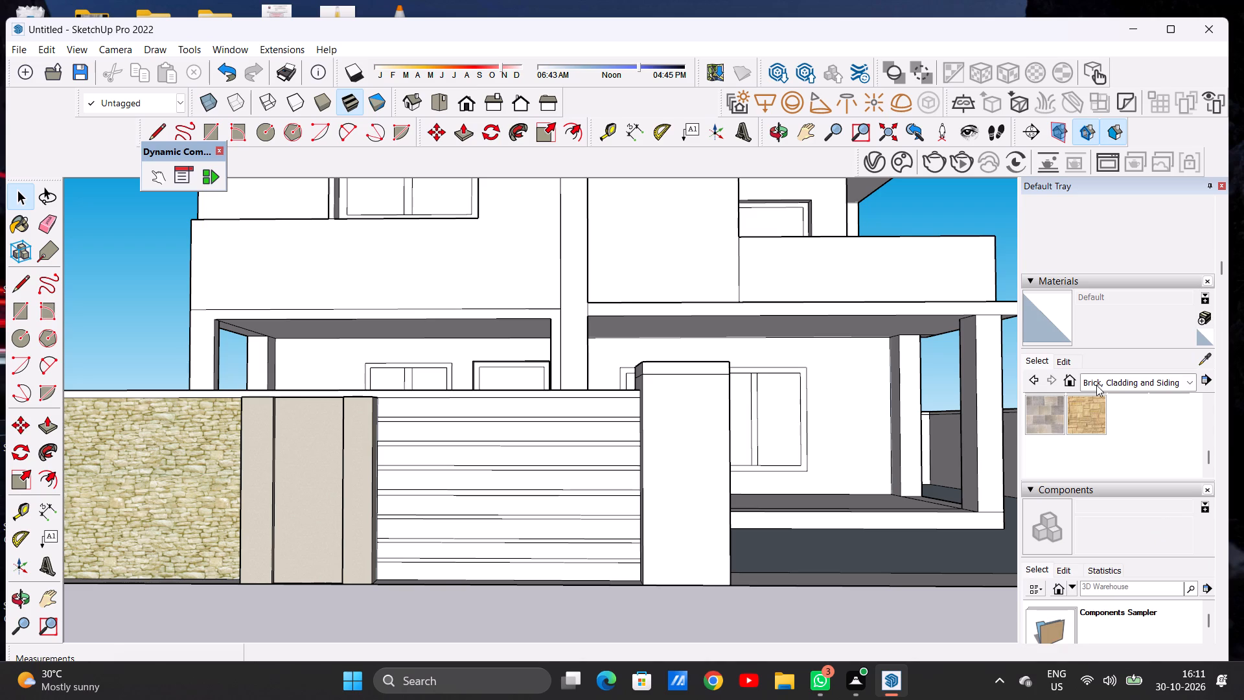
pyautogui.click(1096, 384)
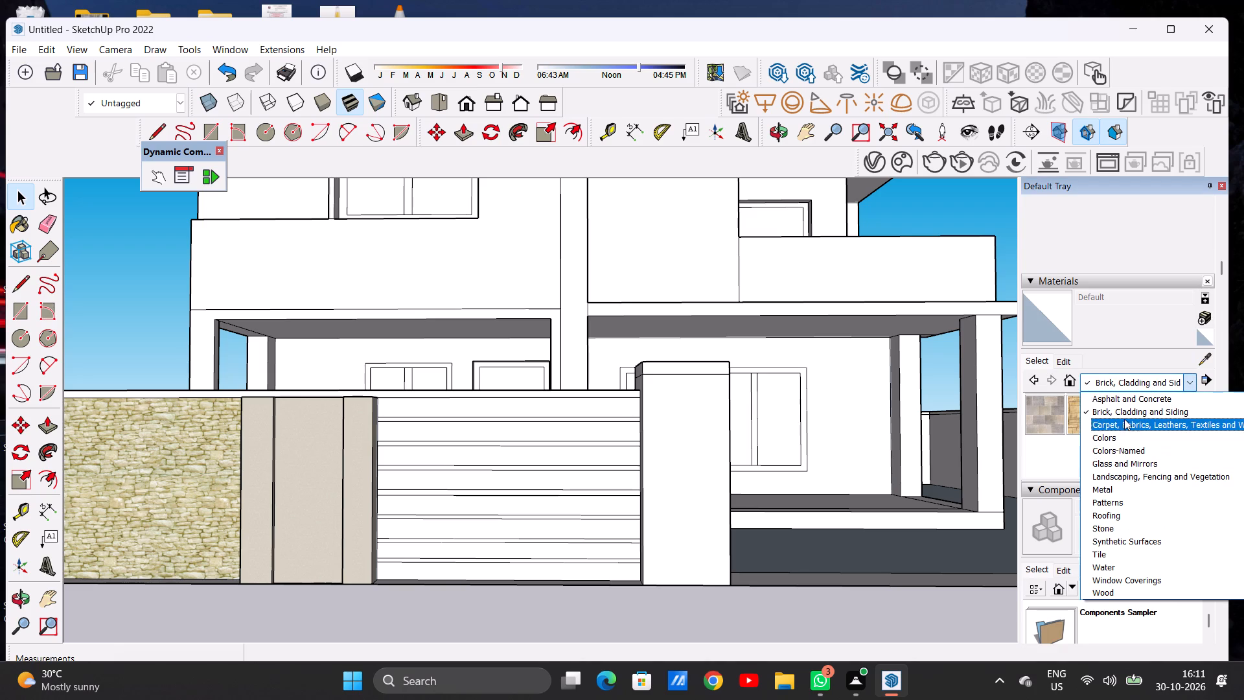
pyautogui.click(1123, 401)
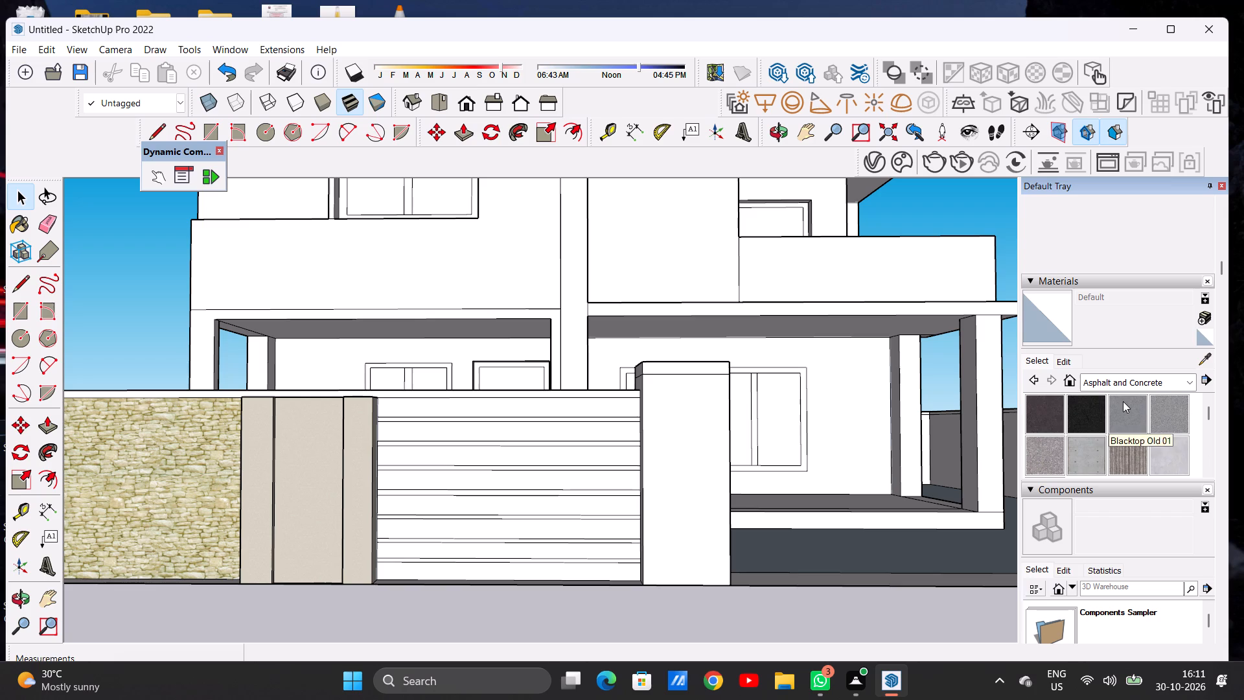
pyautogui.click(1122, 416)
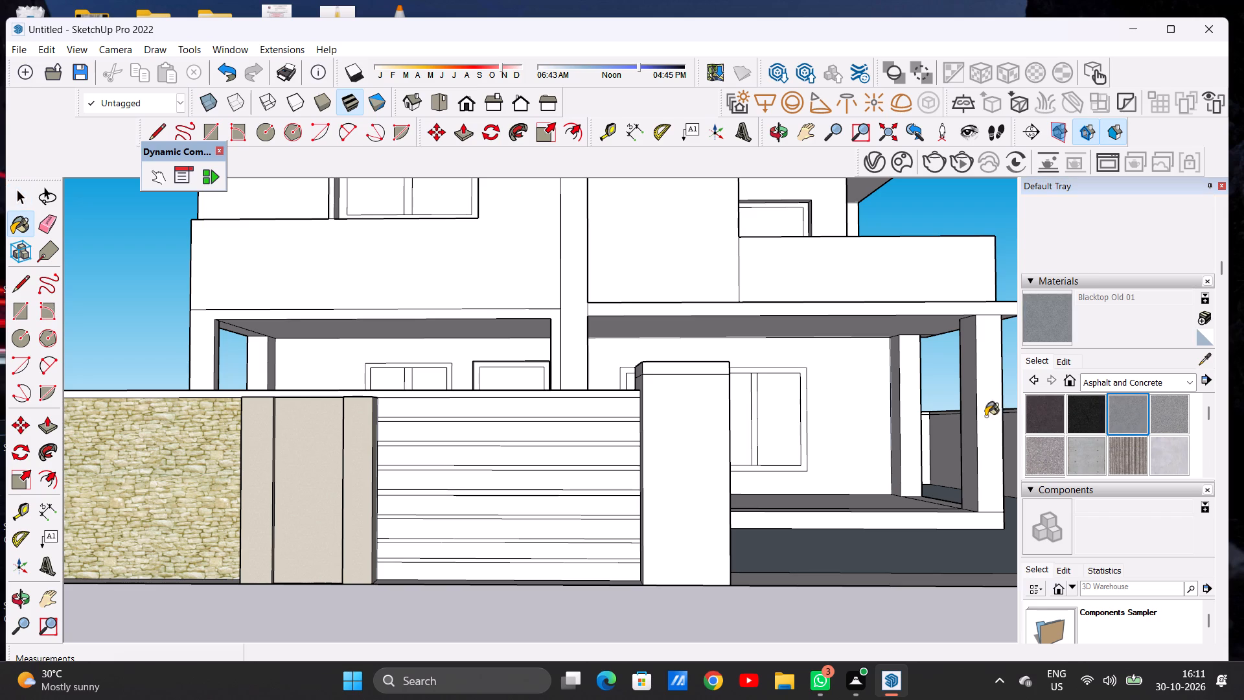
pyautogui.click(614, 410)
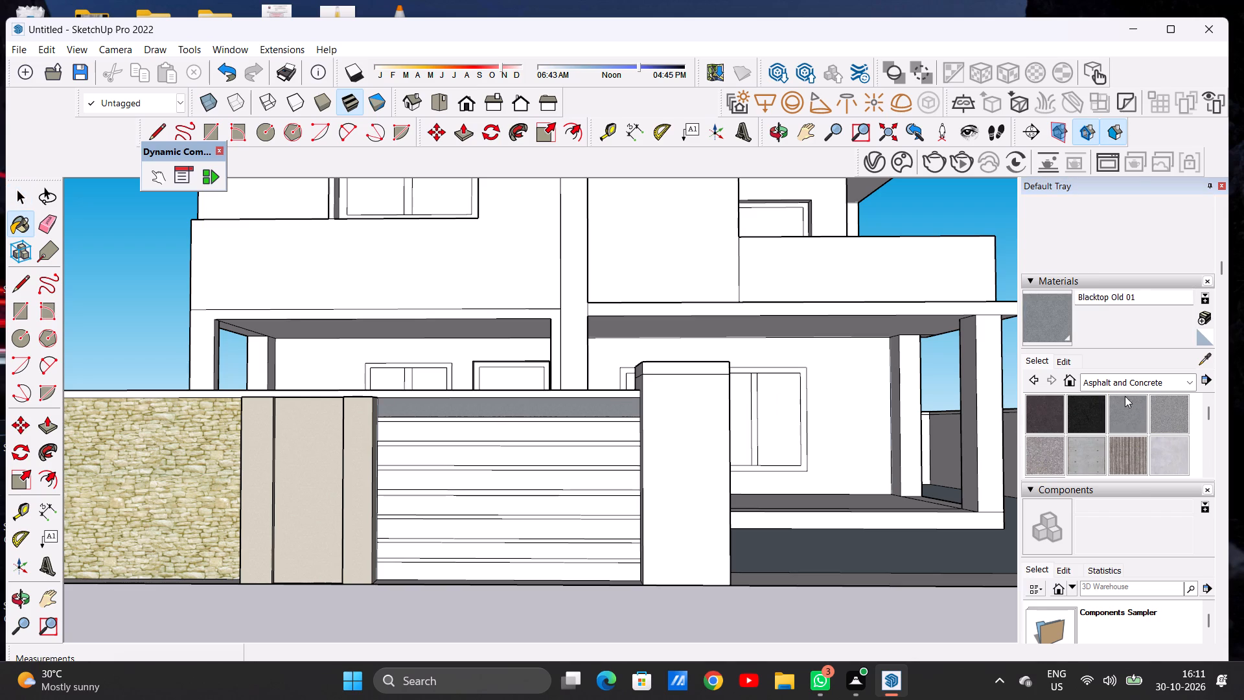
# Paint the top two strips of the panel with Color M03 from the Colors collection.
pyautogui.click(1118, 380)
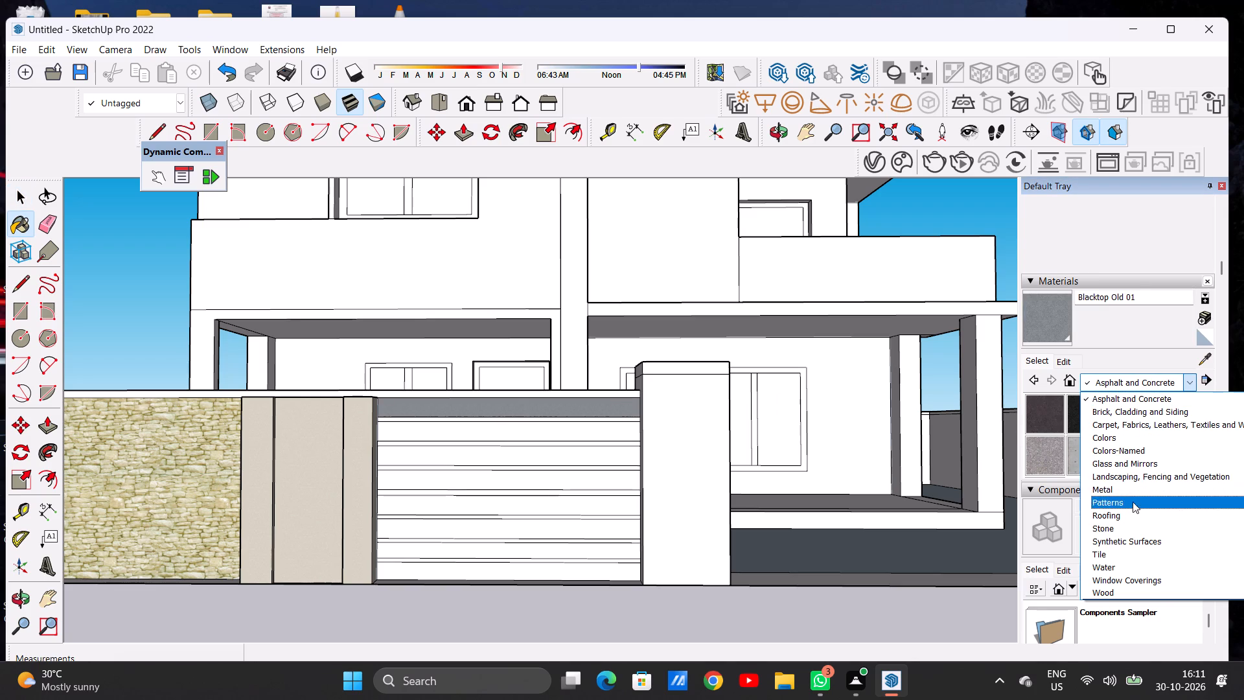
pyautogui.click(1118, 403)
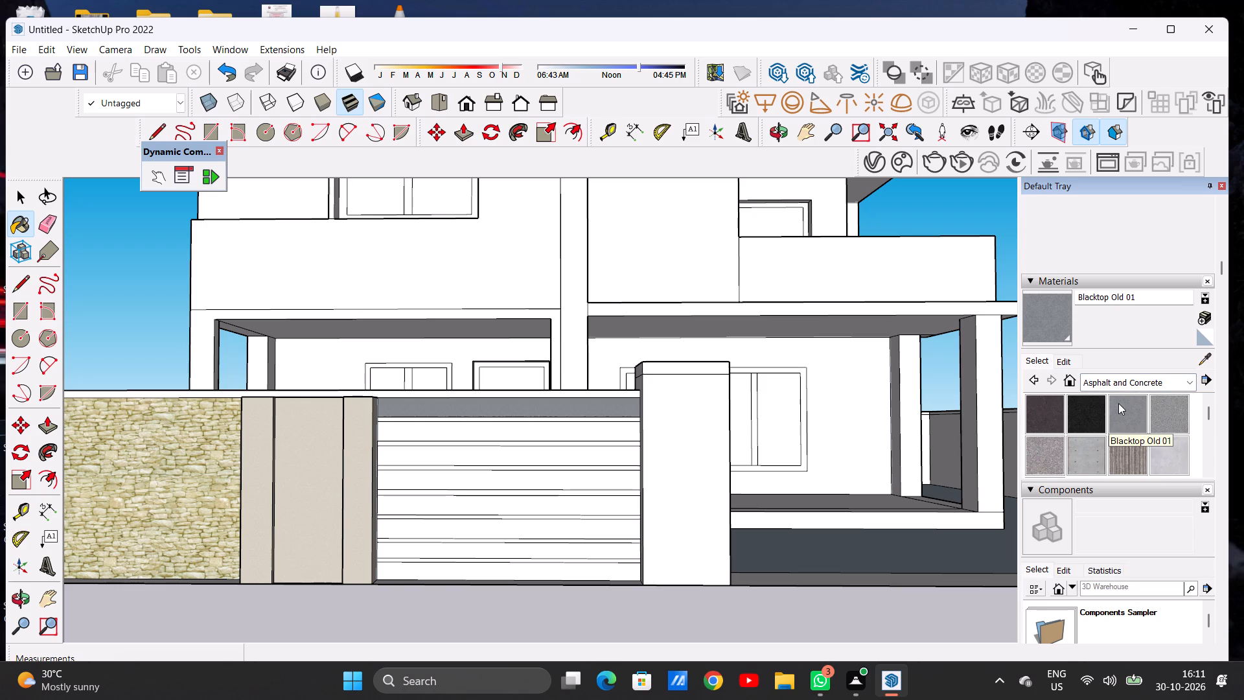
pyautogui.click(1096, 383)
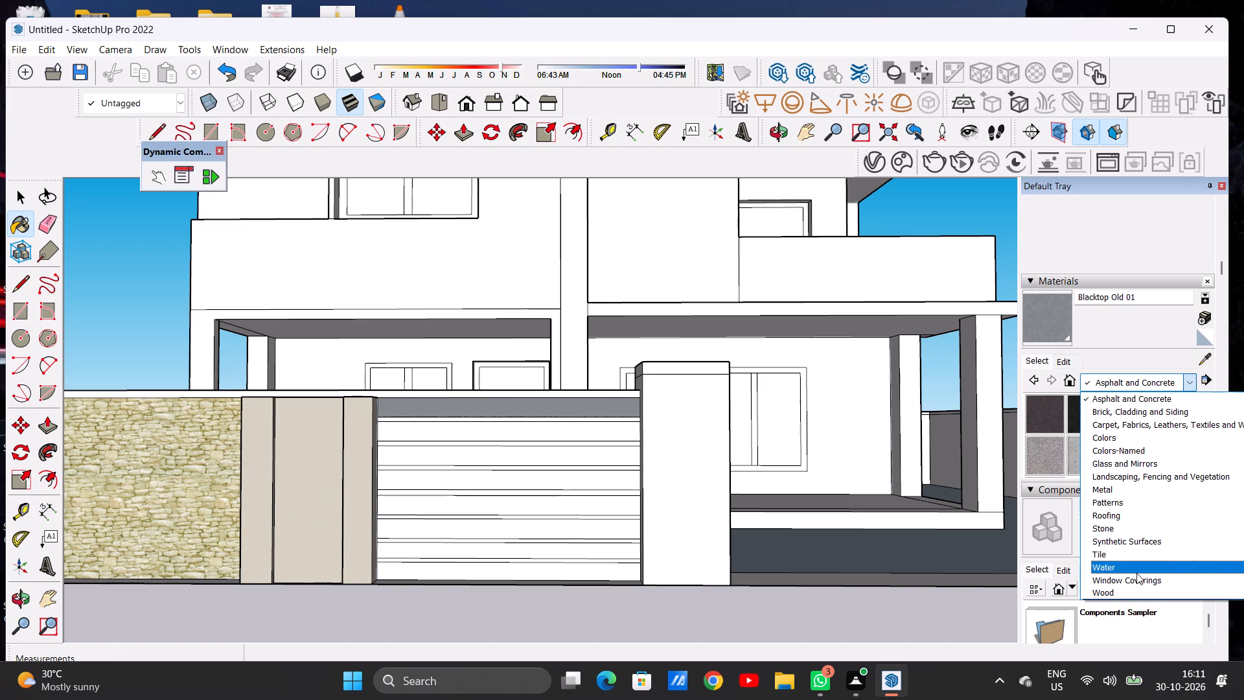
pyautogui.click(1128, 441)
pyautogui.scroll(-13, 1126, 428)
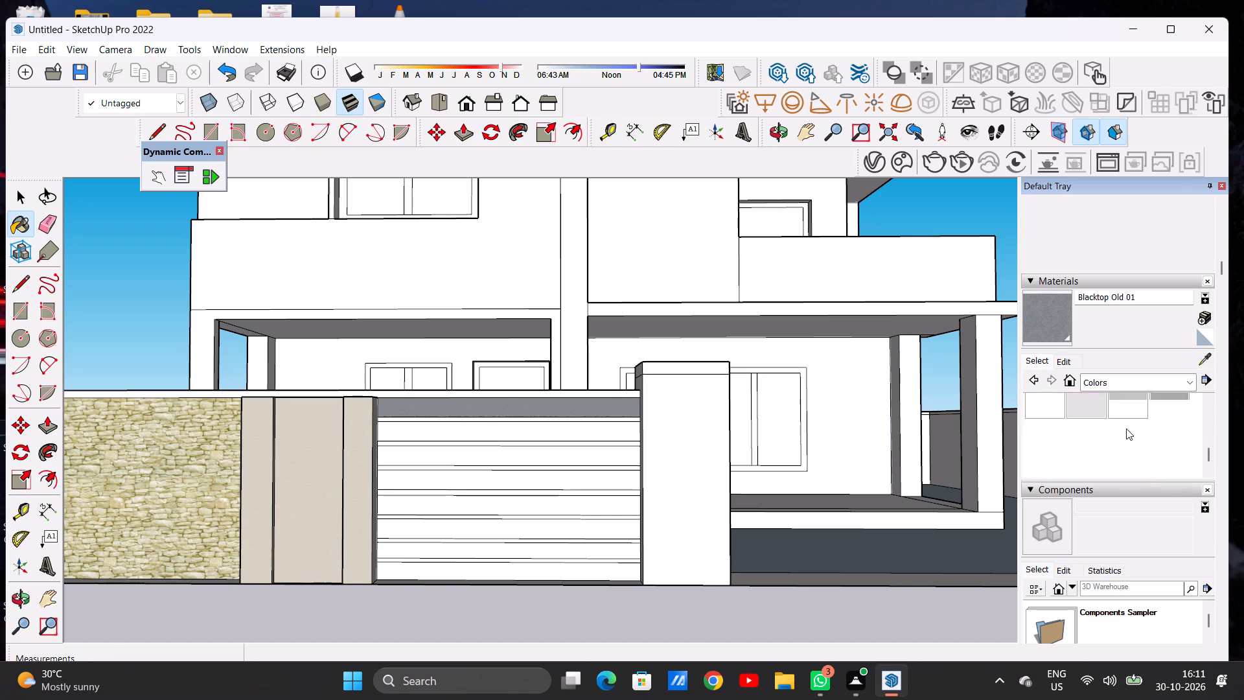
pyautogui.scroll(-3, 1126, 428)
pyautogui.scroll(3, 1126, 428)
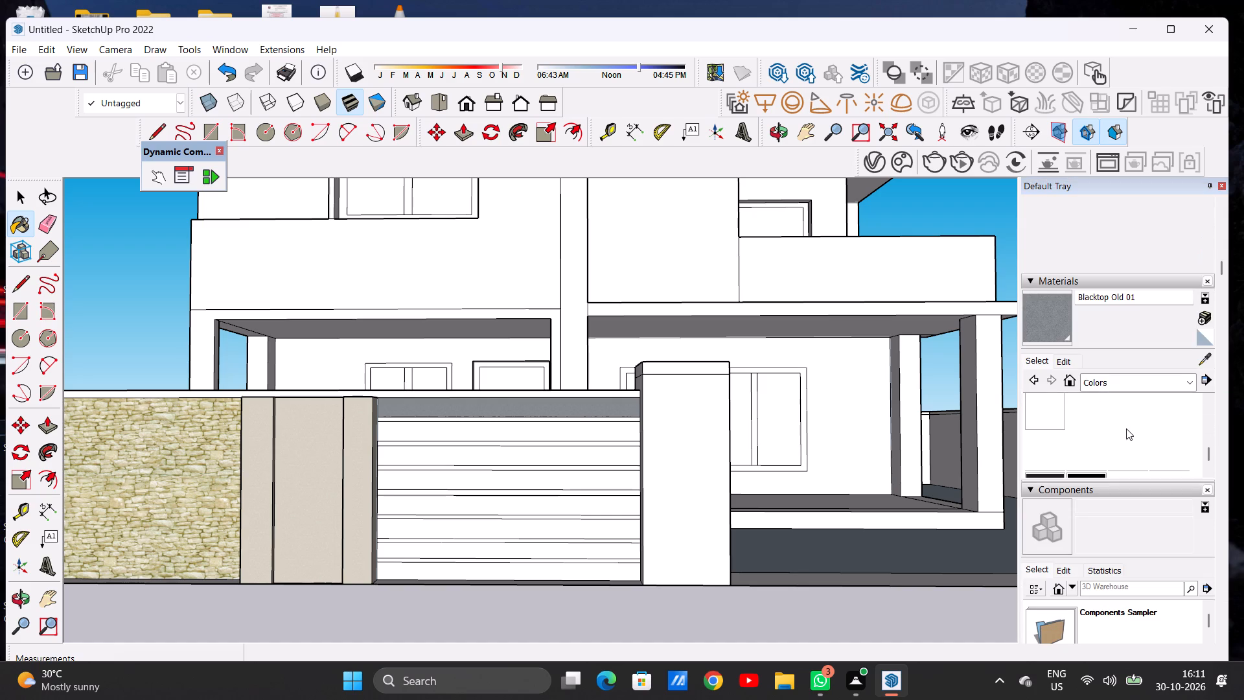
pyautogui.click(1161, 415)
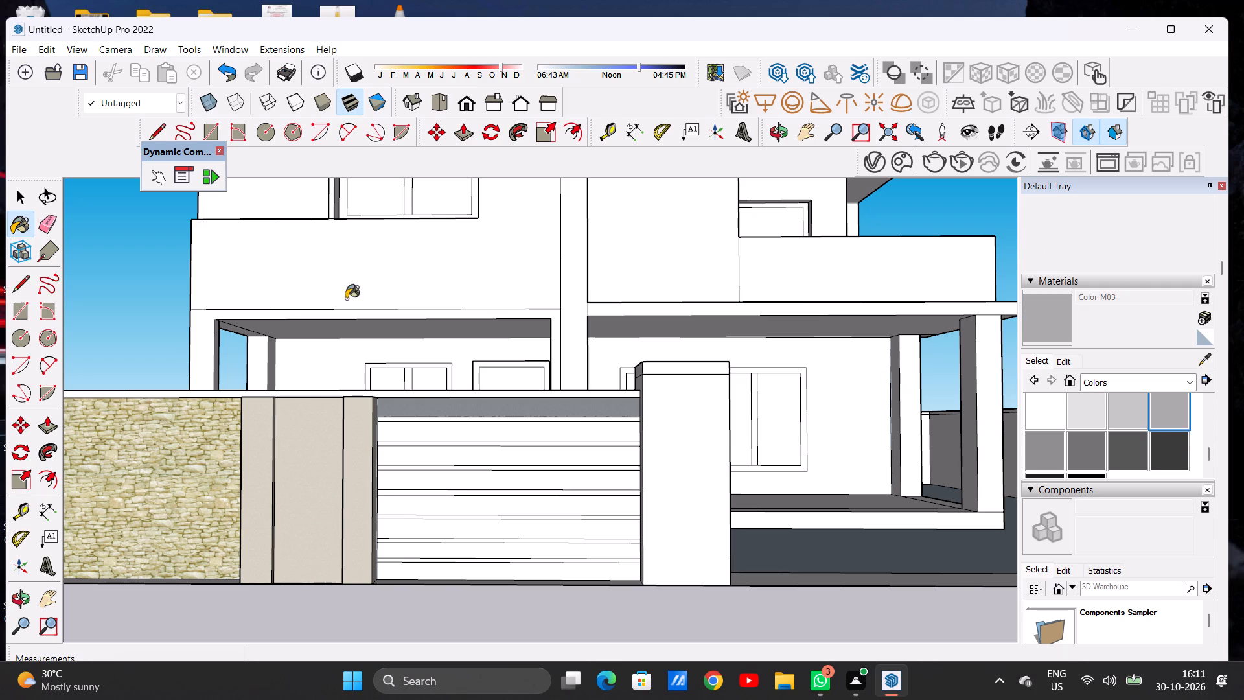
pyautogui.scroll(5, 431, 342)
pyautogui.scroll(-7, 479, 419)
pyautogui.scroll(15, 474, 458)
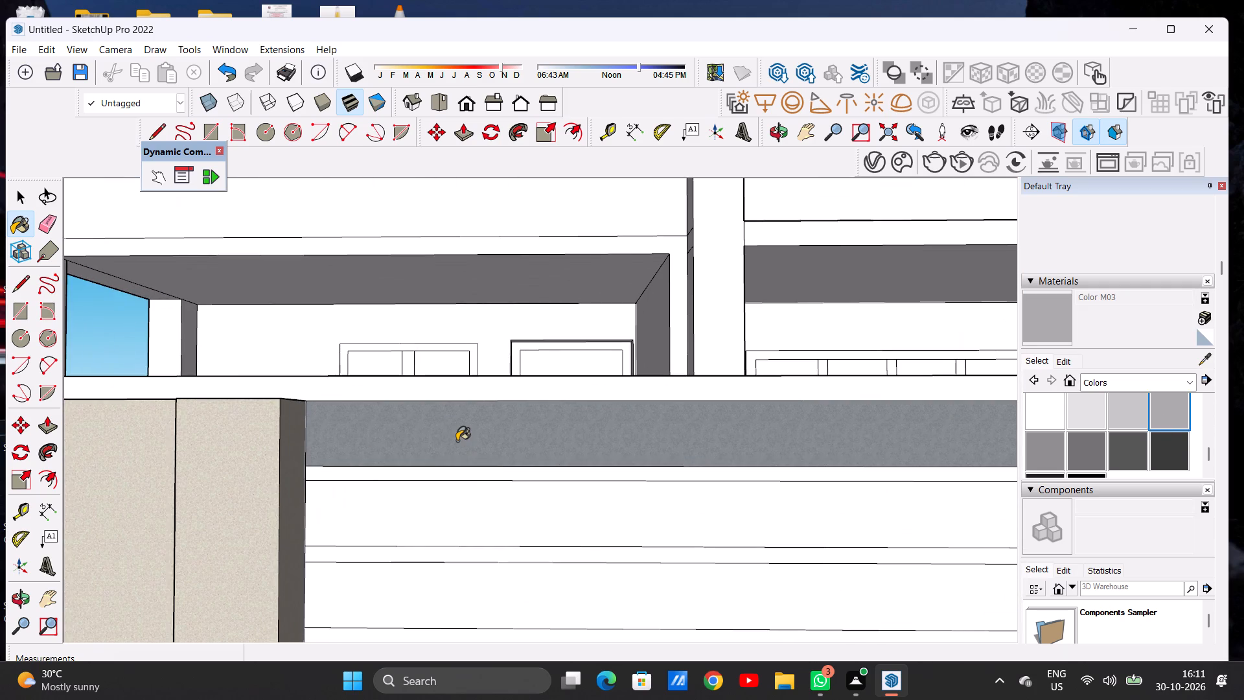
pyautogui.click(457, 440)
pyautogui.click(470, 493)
# Paint the upper four strips of the panel with the darker grey Color M04, leaving the gaps white.
pyautogui.scroll(-1, 443, 455)
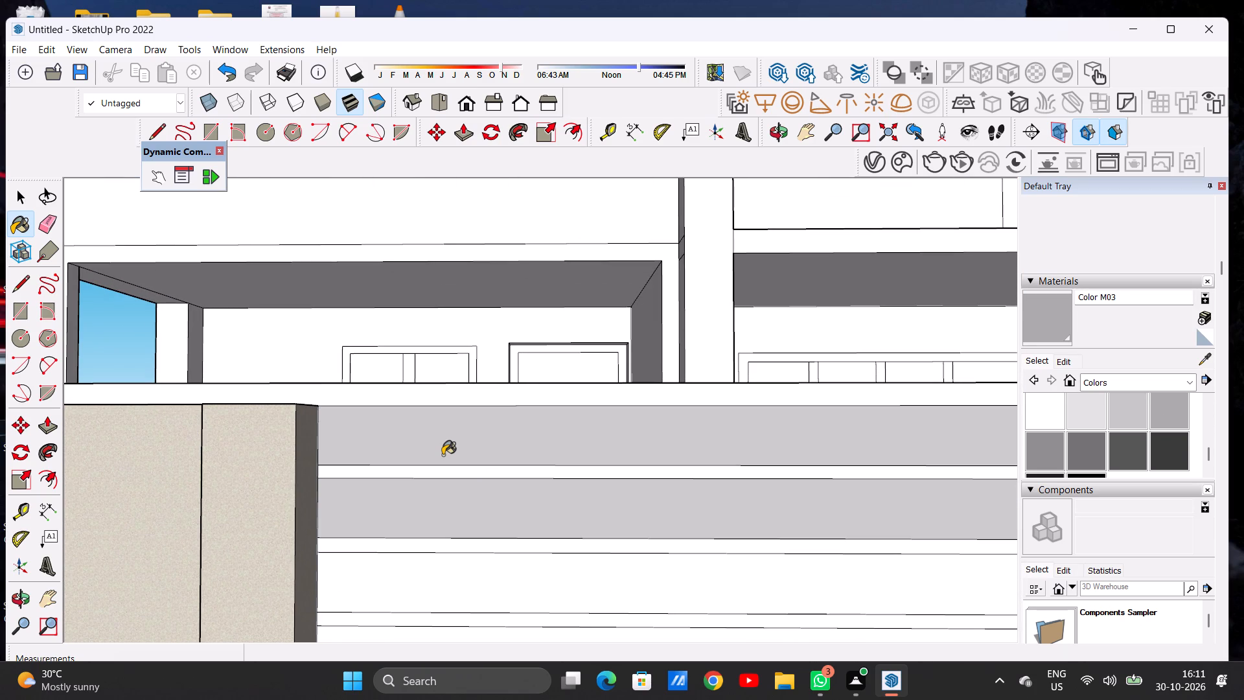
pyautogui.scroll(-20, 443, 455)
pyautogui.moveTo(536, 493); pyautogui.dragTo(506, 493, button='middle')
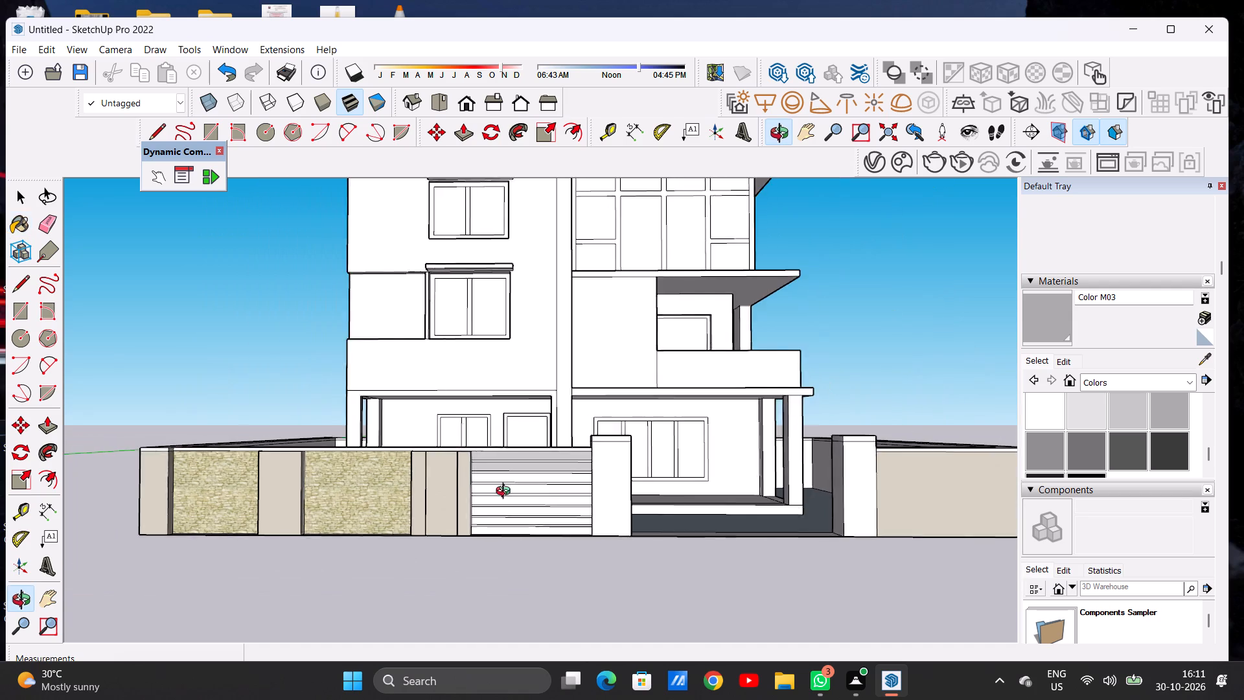
pyautogui.moveTo(506, 493); pyautogui.dragTo(465, 522, button='middle')
pyautogui.scroll(1, 482, 508)
pyautogui.scroll(-1, 482, 508)
pyautogui.scroll(11, 482, 508)
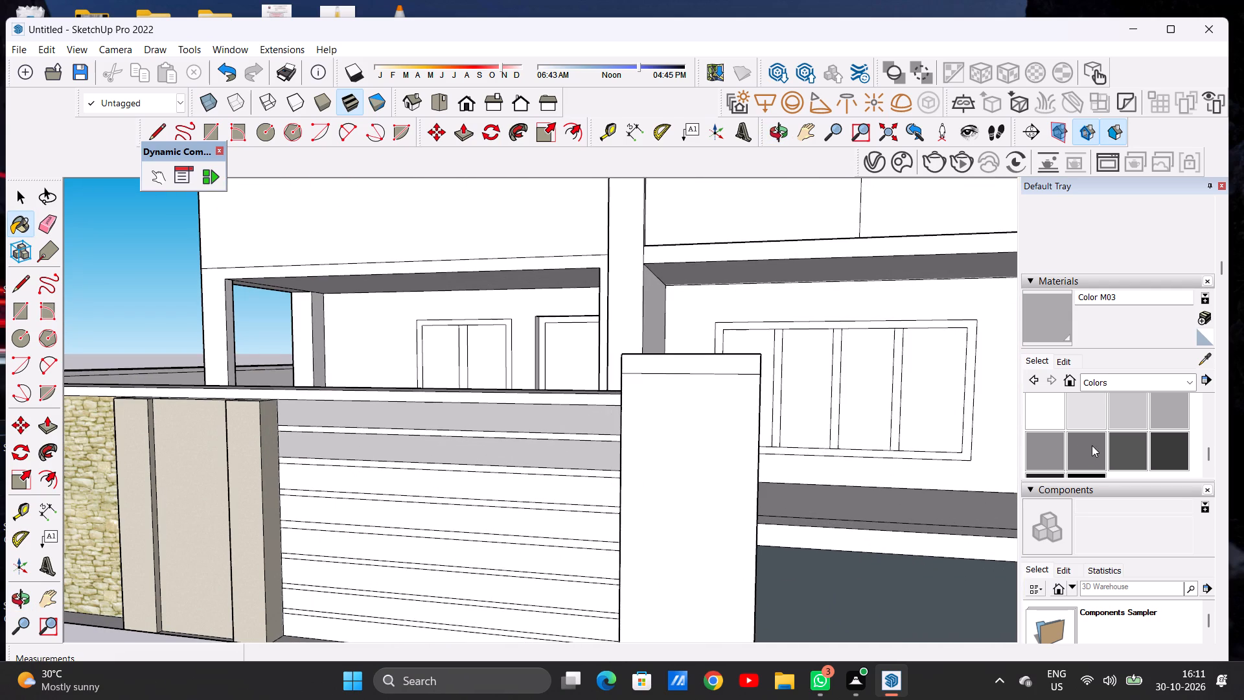
pyautogui.click(1048, 445)
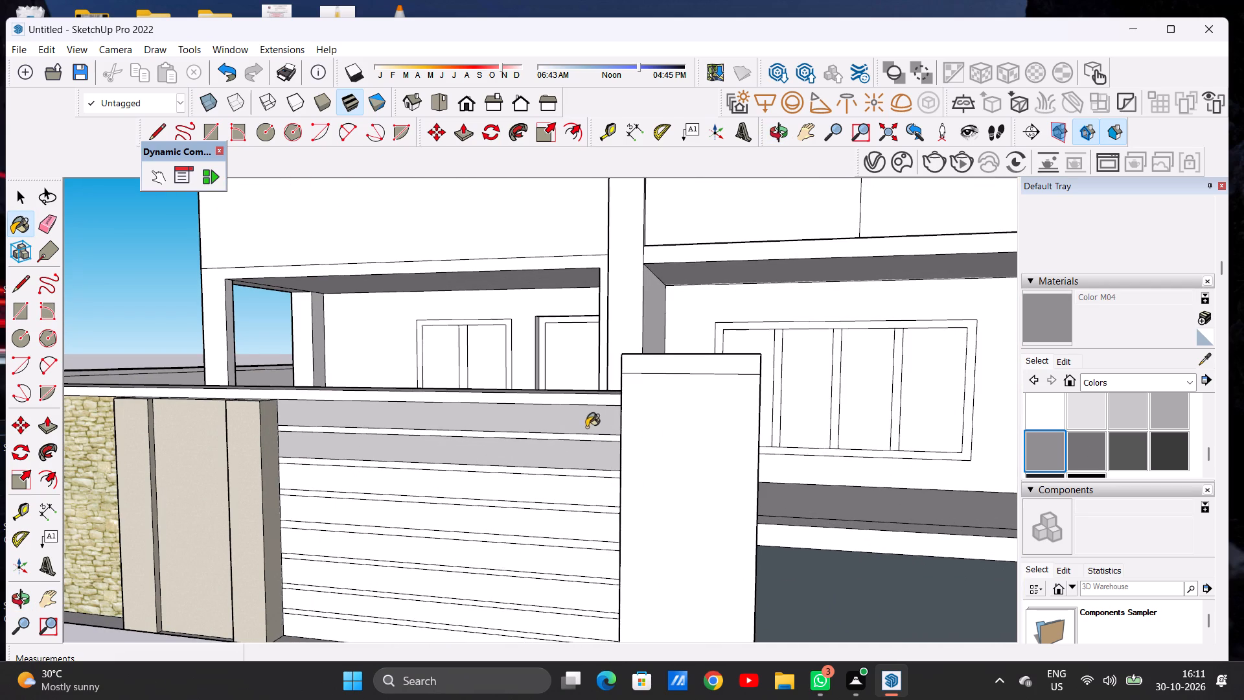
pyautogui.click(586, 426)
pyautogui.click(582, 449)
pyautogui.click(590, 496)
pyautogui.click(592, 525)
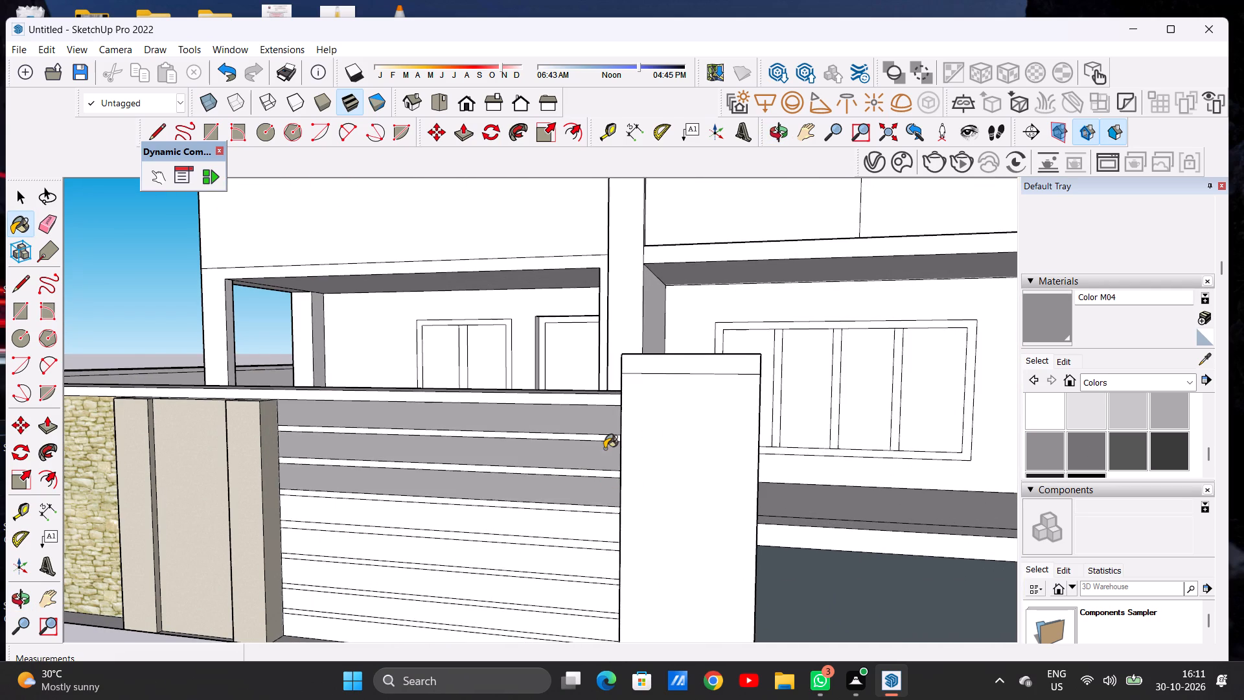
# Paint the remaining four lower strips of the panel with Color M04, down to the base.
pyautogui.scroll(-5, 605, 449)
pyautogui.scroll(11, 581, 539)
pyautogui.click(608, 507)
pyautogui.click(616, 569)
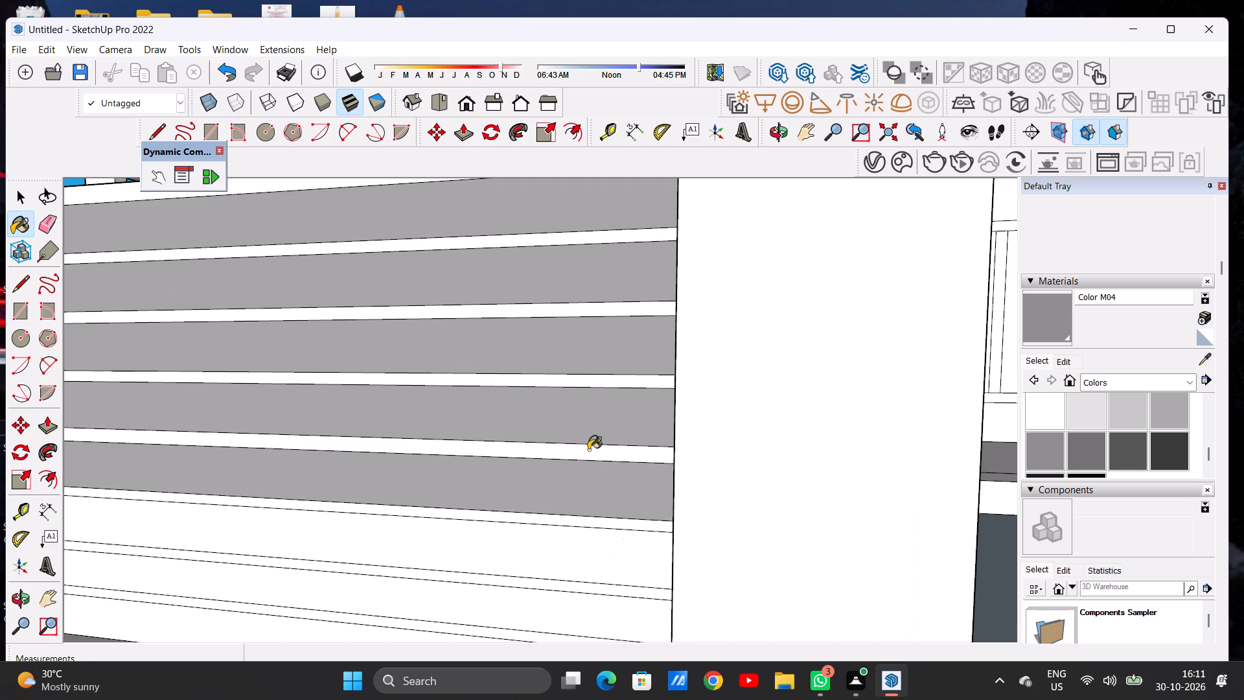
pyautogui.scroll(-6, 588, 449)
pyautogui.scroll(7, 580, 553)
pyautogui.click(588, 593)
pyautogui.click(596, 536)
# Examine the grey striped panel in the context of the whole front wall, and up close.
pyautogui.scroll(-7, 602, 537)
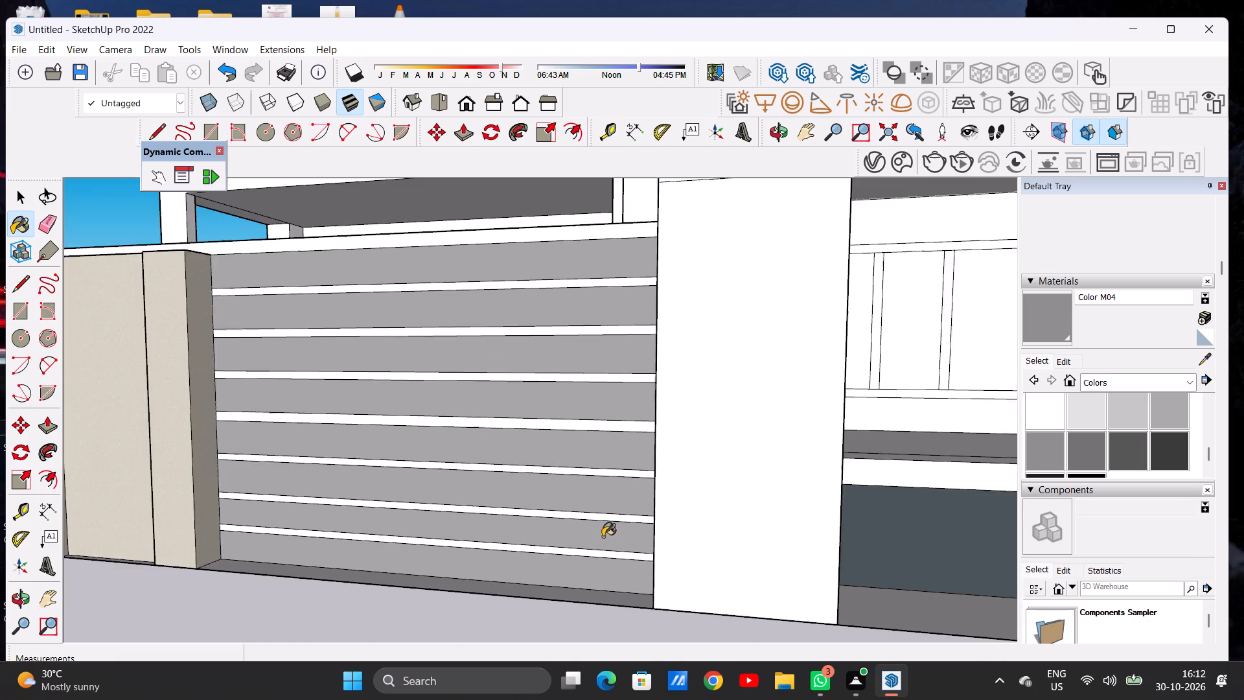
pyautogui.scroll(-13, 603, 537)
pyautogui.moveTo(529, 515); pyautogui.dragTo(619, 505, button='middle')
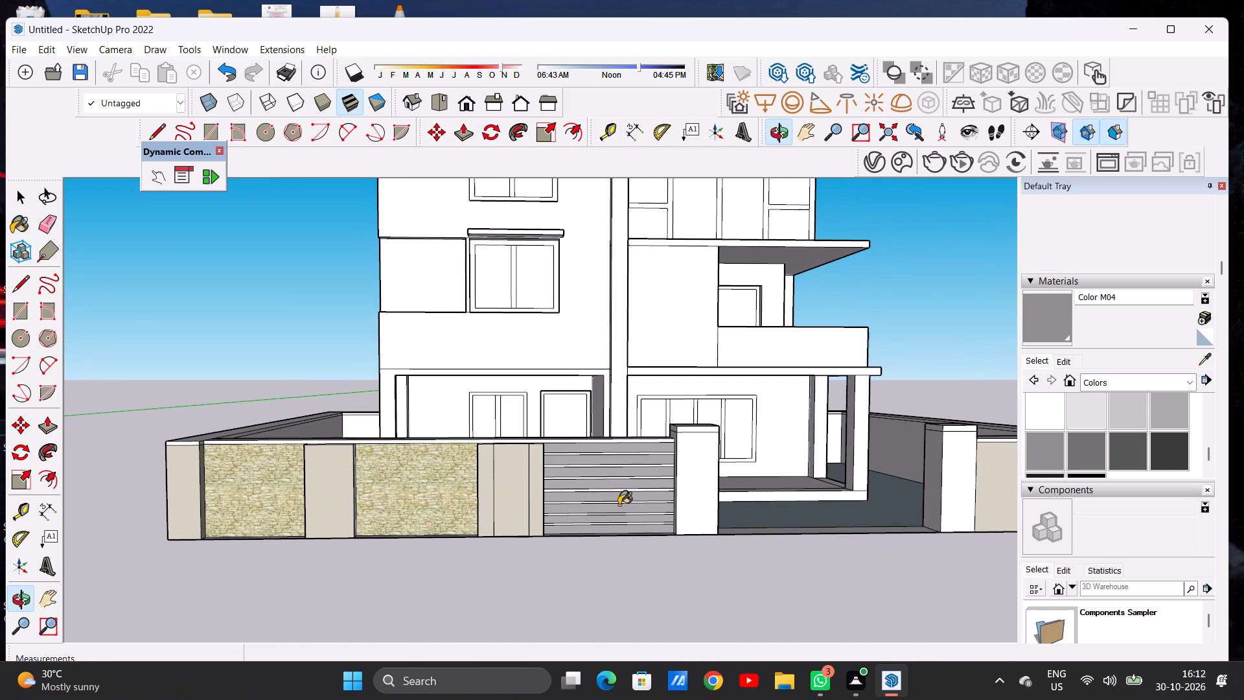
pyautogui.scroll(-3, 564, 480)
pyautogui.moveTo(576, 500); pyautogui.dragTo(590, 500, button='middle')
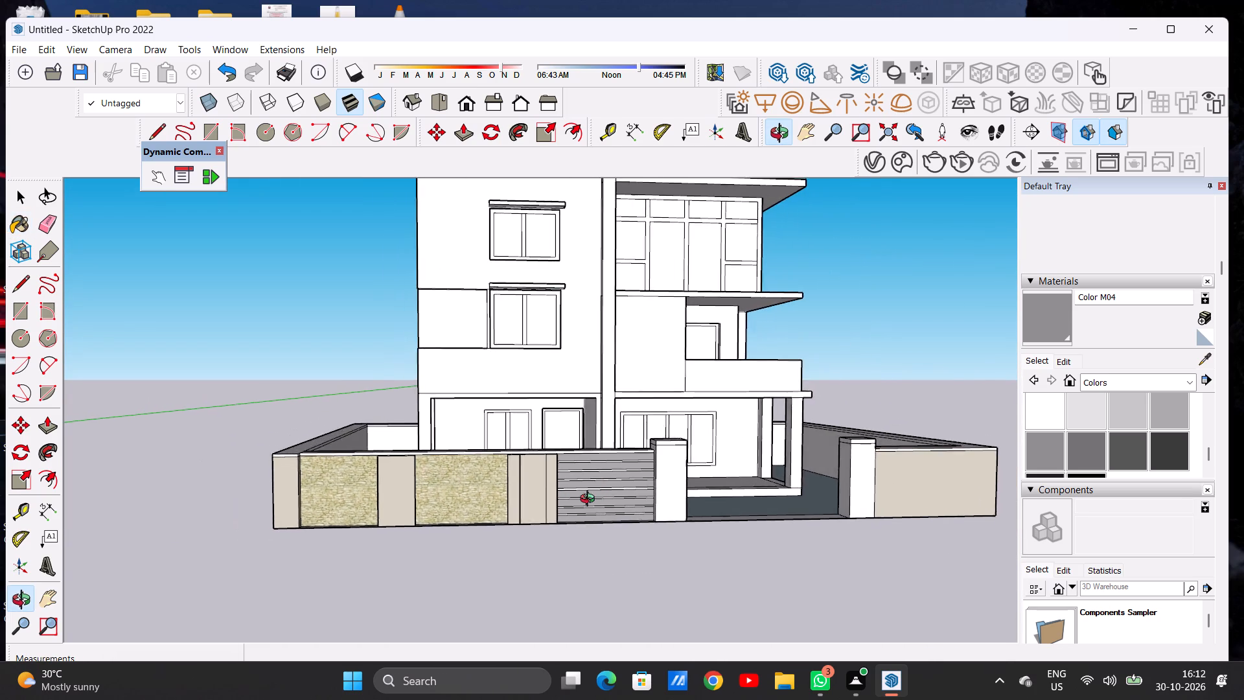
pyautogui.moveTo(590, 500); pyautogui.dragTo(605, 498, button='middle')
pyautogui.scroll(15, 623, 481)
pyautogui.press('space')
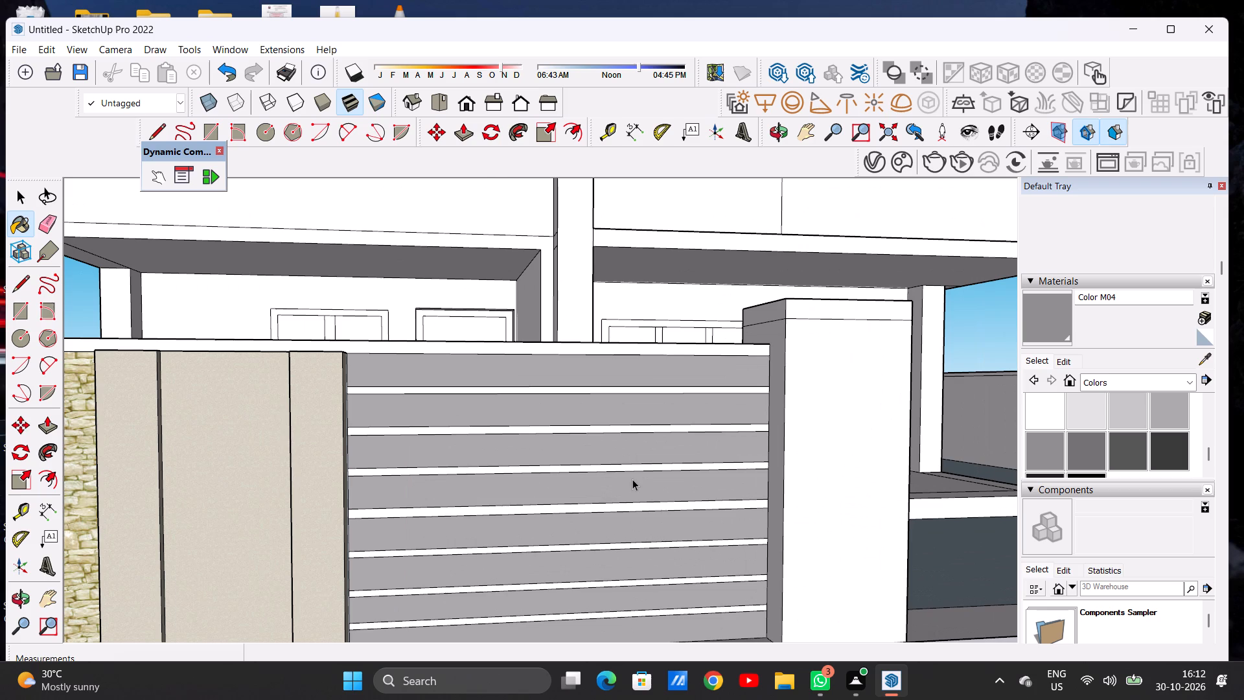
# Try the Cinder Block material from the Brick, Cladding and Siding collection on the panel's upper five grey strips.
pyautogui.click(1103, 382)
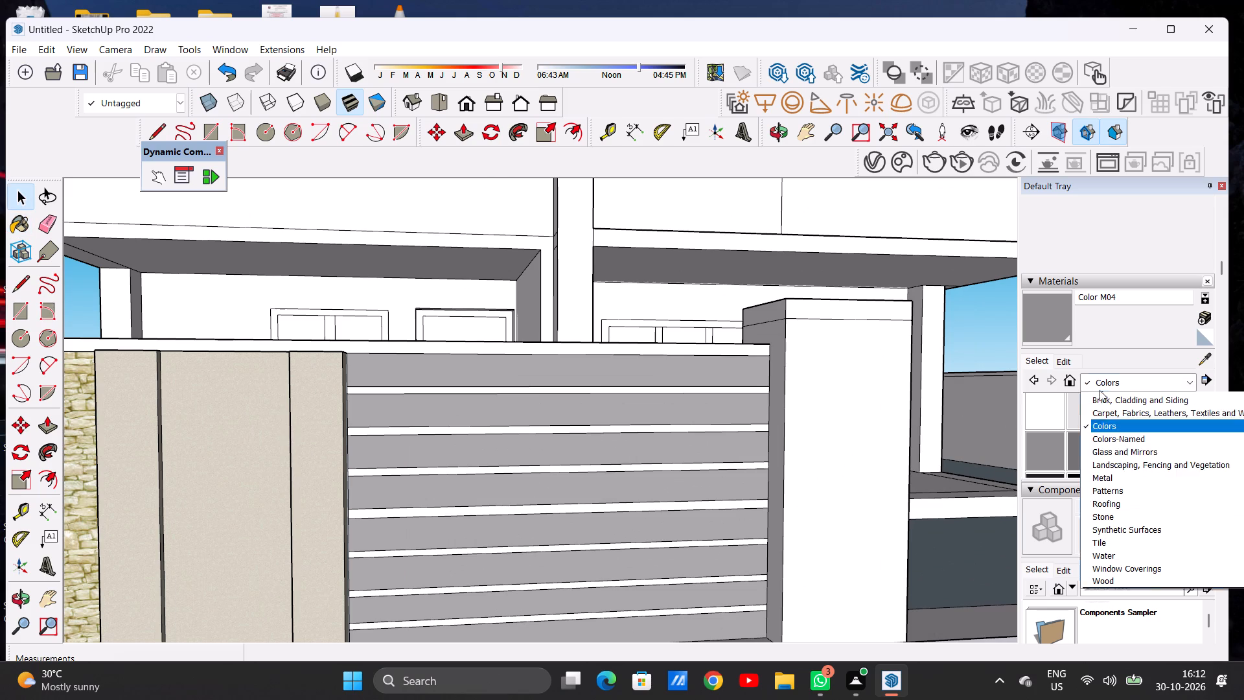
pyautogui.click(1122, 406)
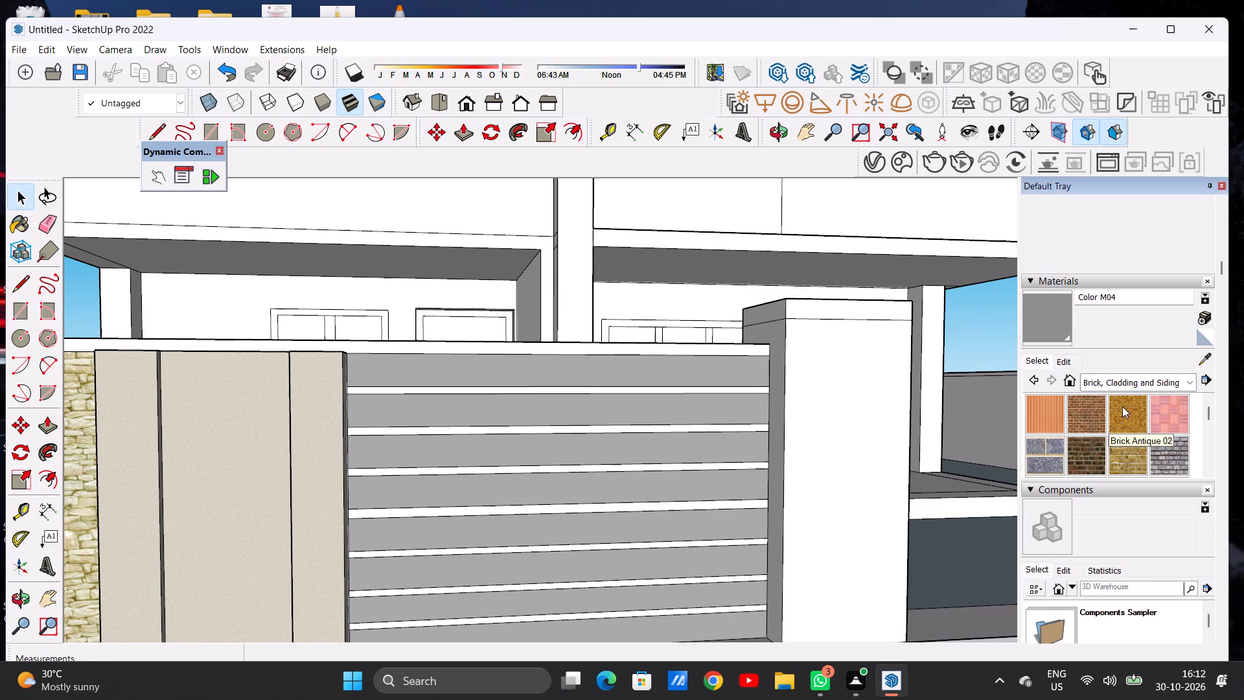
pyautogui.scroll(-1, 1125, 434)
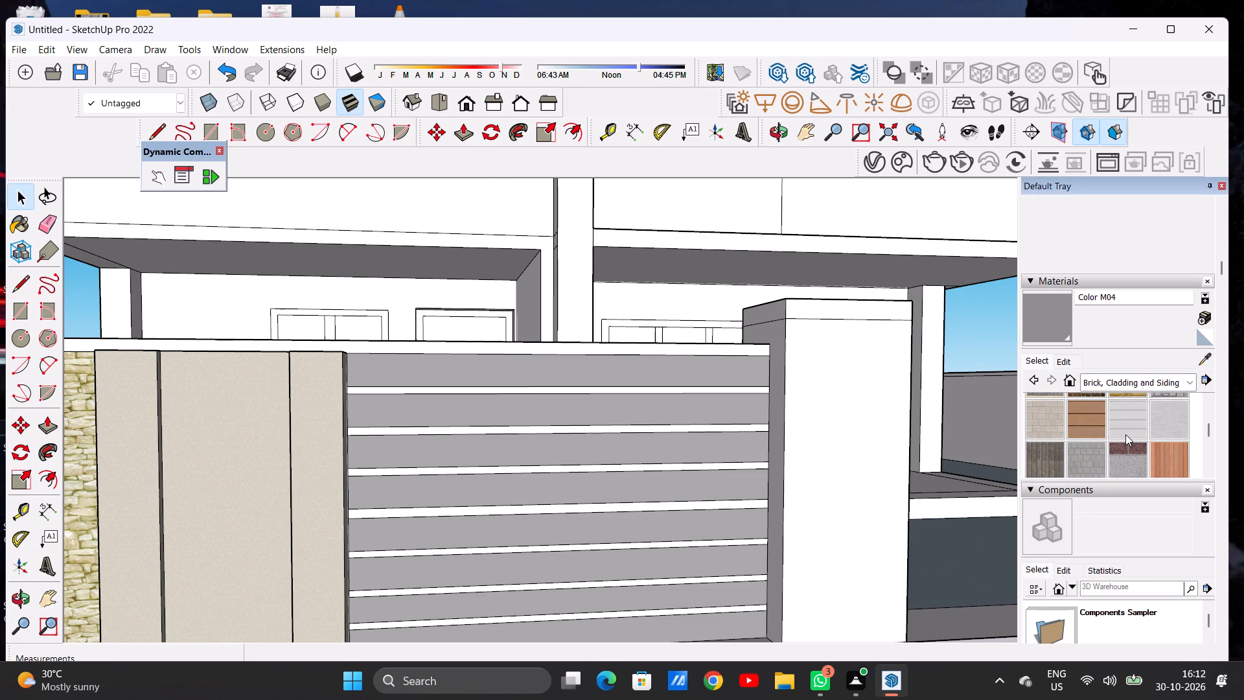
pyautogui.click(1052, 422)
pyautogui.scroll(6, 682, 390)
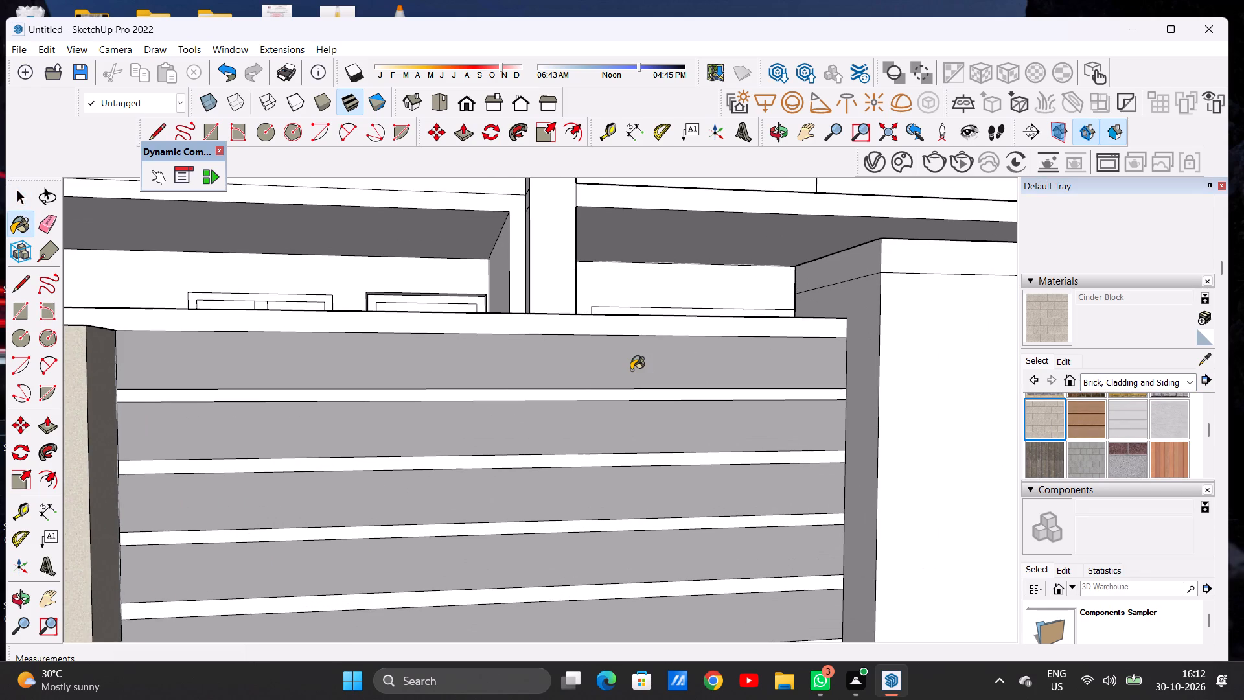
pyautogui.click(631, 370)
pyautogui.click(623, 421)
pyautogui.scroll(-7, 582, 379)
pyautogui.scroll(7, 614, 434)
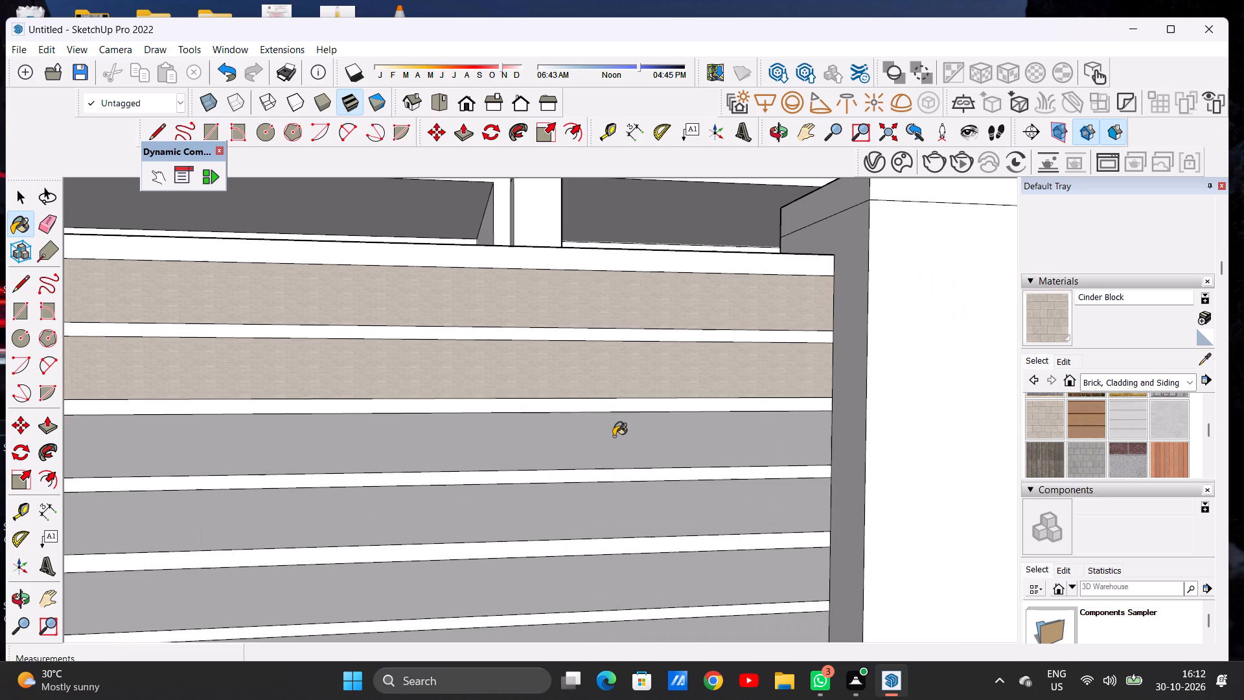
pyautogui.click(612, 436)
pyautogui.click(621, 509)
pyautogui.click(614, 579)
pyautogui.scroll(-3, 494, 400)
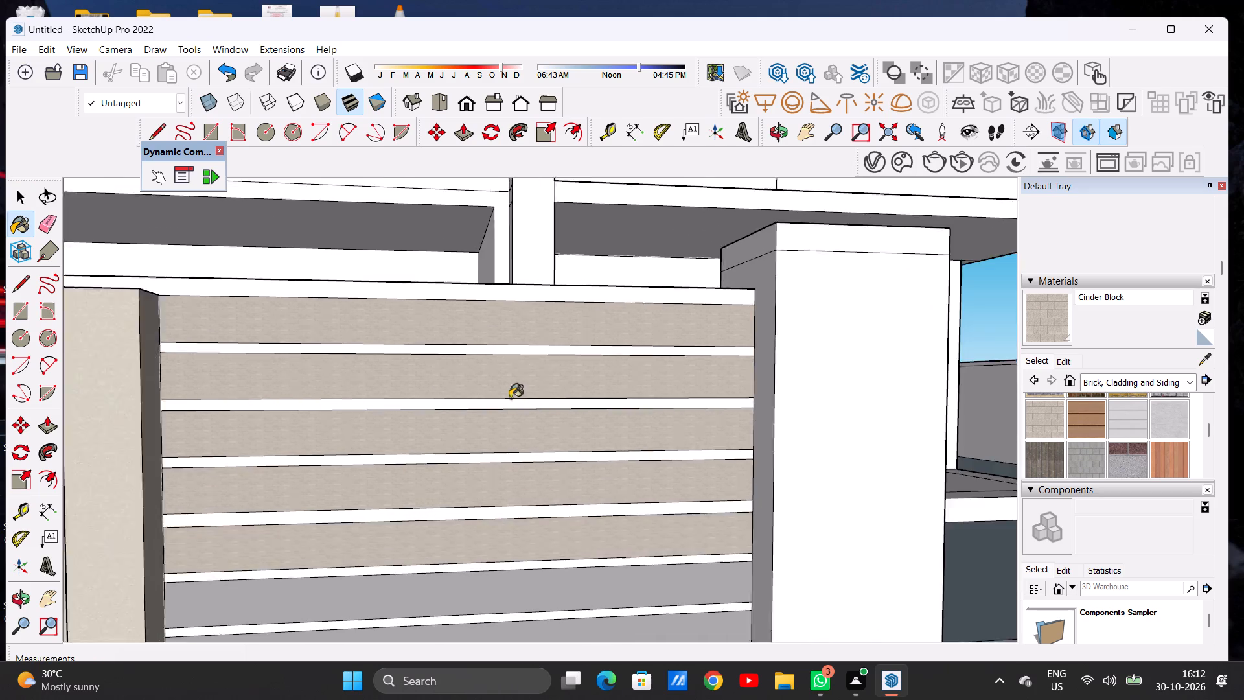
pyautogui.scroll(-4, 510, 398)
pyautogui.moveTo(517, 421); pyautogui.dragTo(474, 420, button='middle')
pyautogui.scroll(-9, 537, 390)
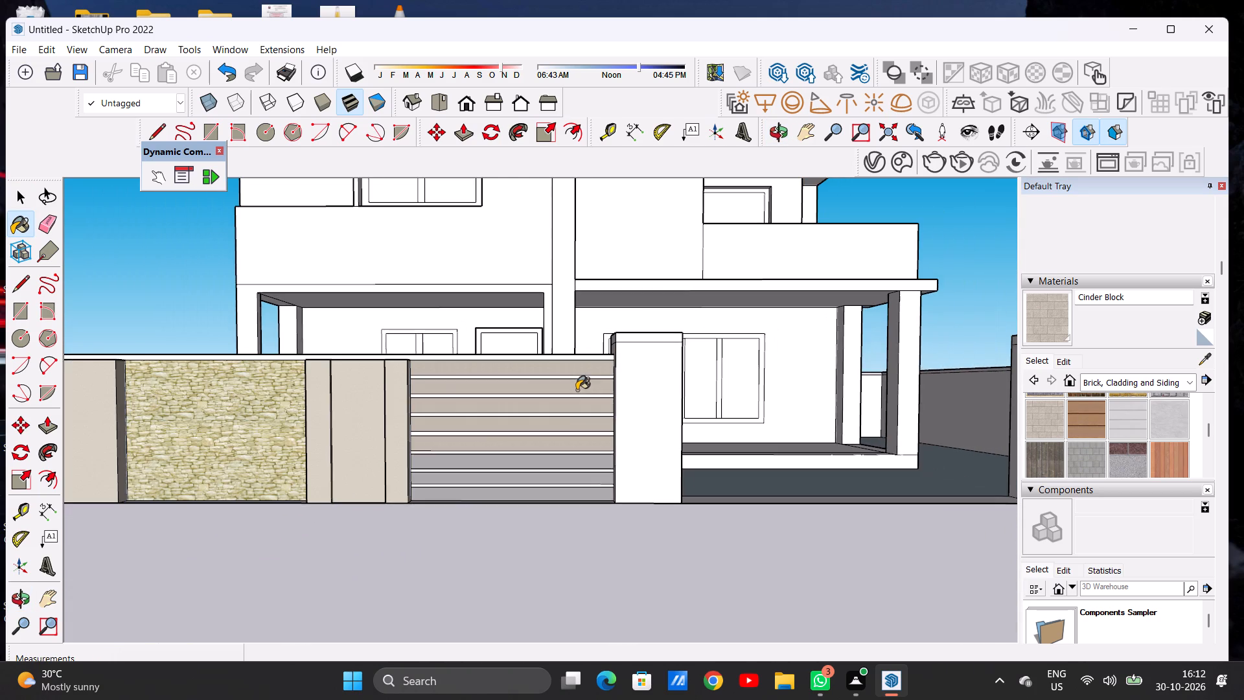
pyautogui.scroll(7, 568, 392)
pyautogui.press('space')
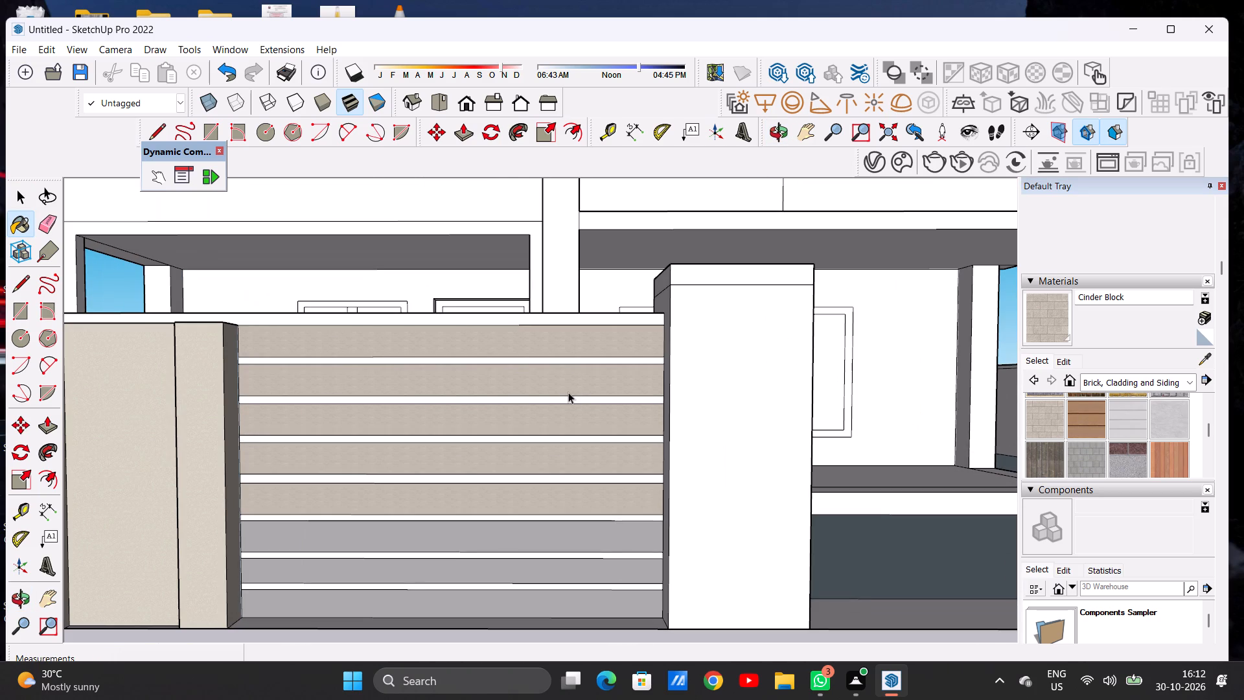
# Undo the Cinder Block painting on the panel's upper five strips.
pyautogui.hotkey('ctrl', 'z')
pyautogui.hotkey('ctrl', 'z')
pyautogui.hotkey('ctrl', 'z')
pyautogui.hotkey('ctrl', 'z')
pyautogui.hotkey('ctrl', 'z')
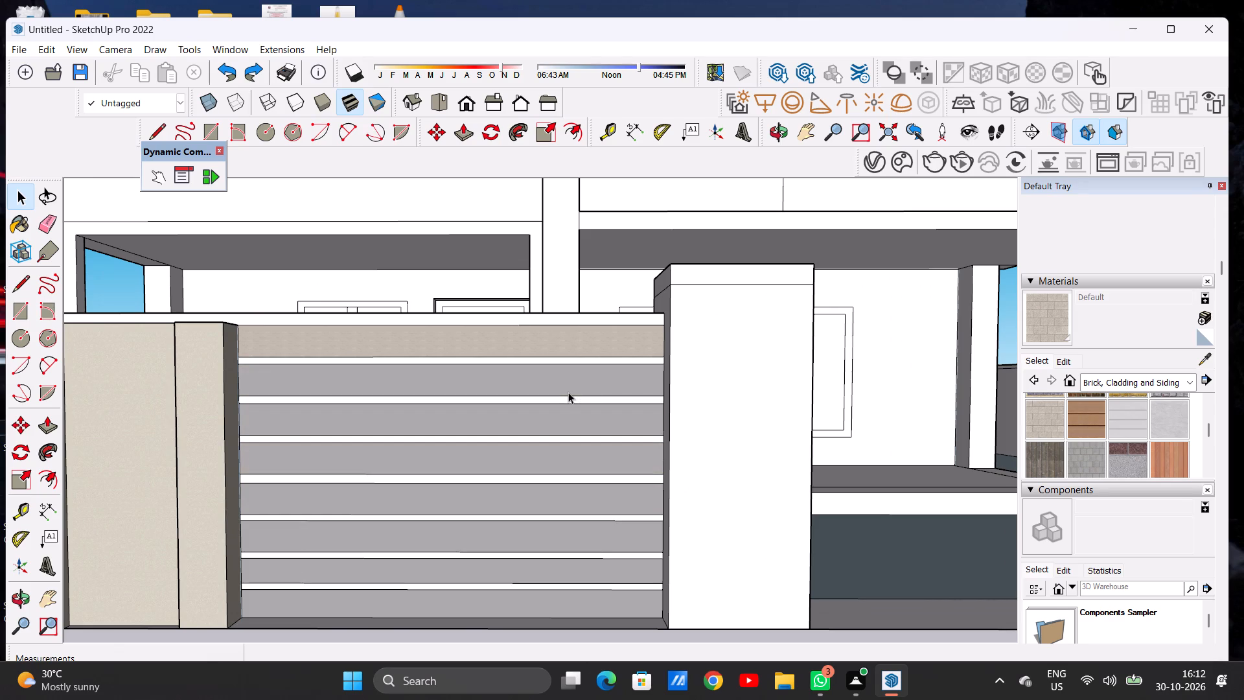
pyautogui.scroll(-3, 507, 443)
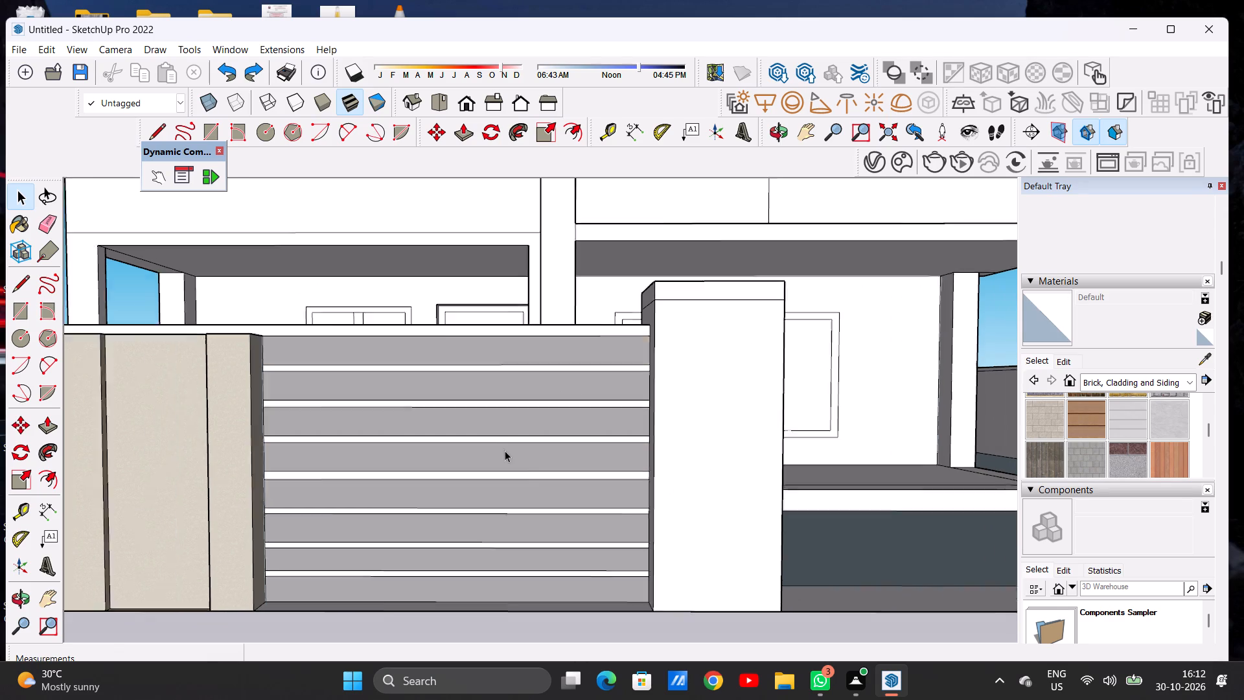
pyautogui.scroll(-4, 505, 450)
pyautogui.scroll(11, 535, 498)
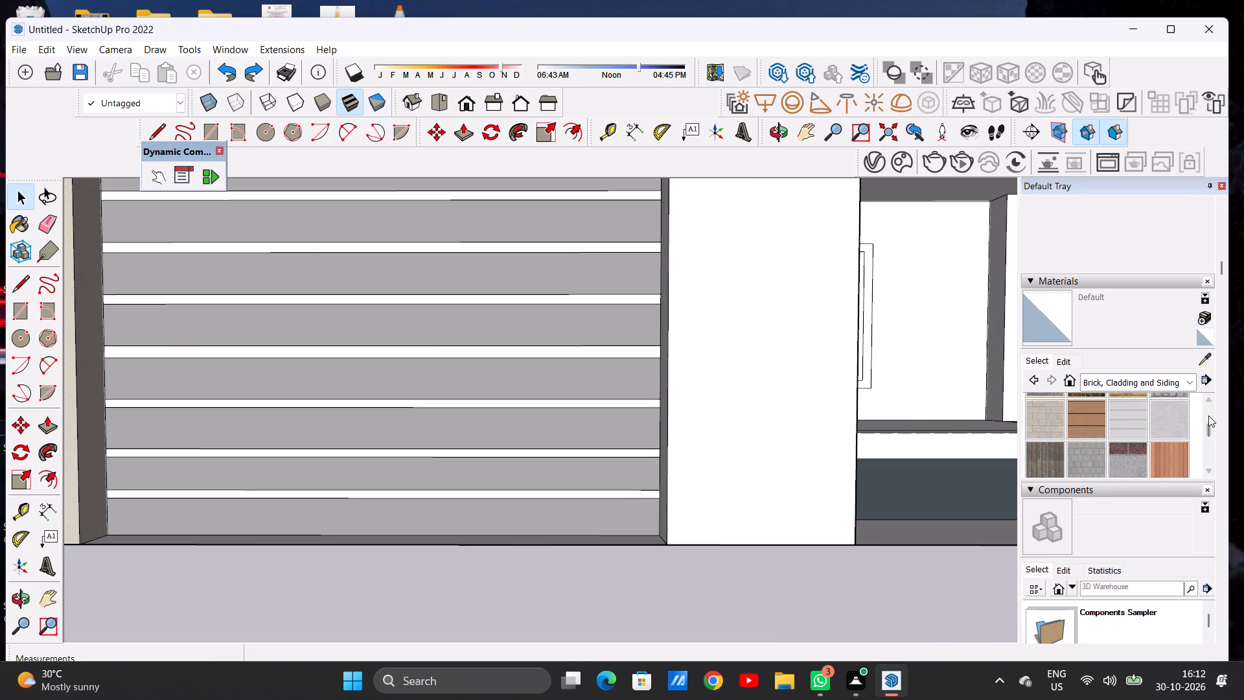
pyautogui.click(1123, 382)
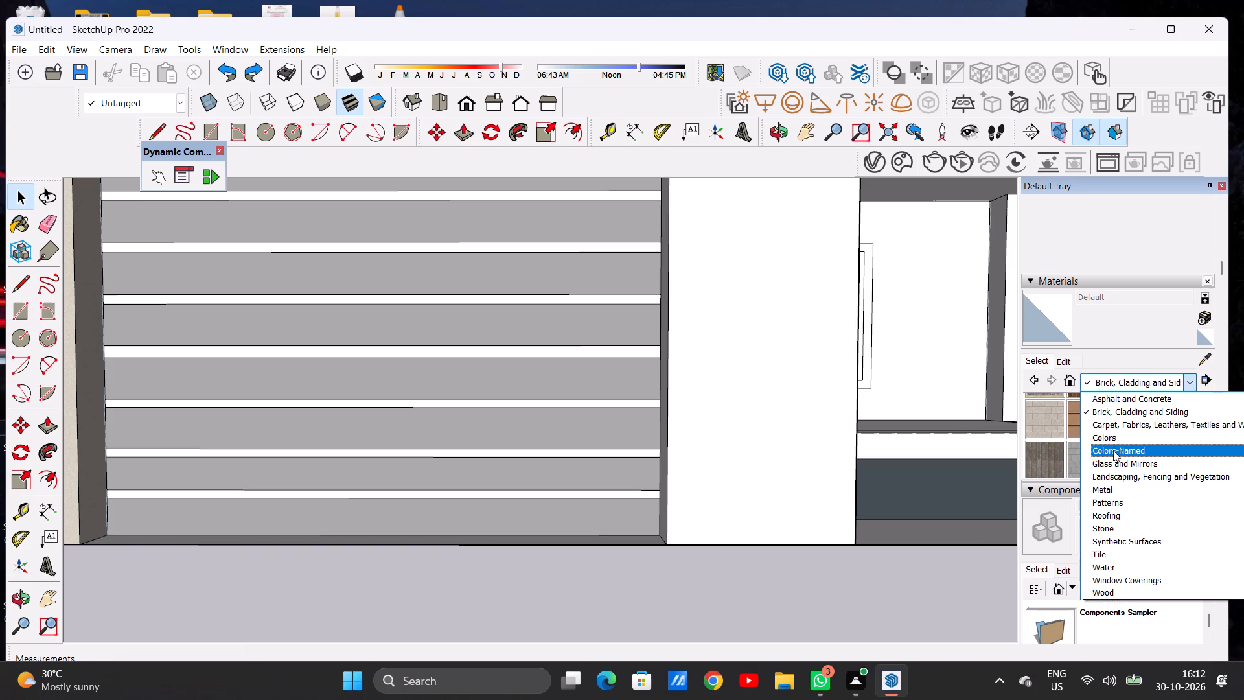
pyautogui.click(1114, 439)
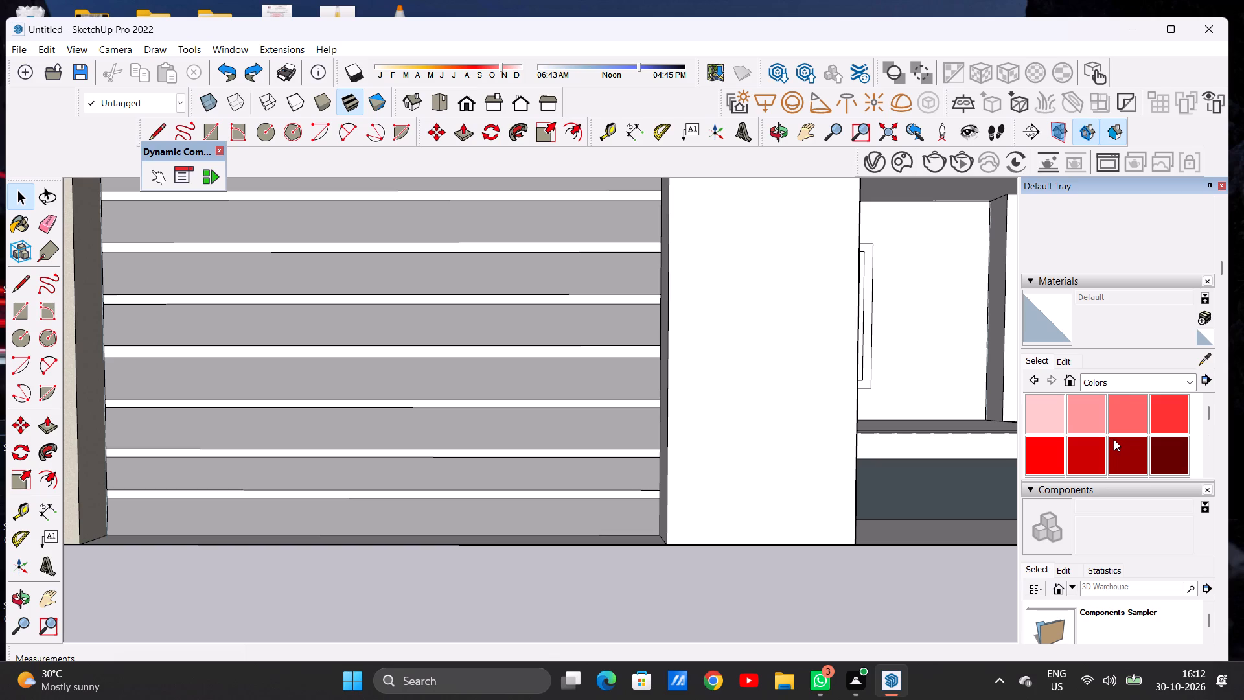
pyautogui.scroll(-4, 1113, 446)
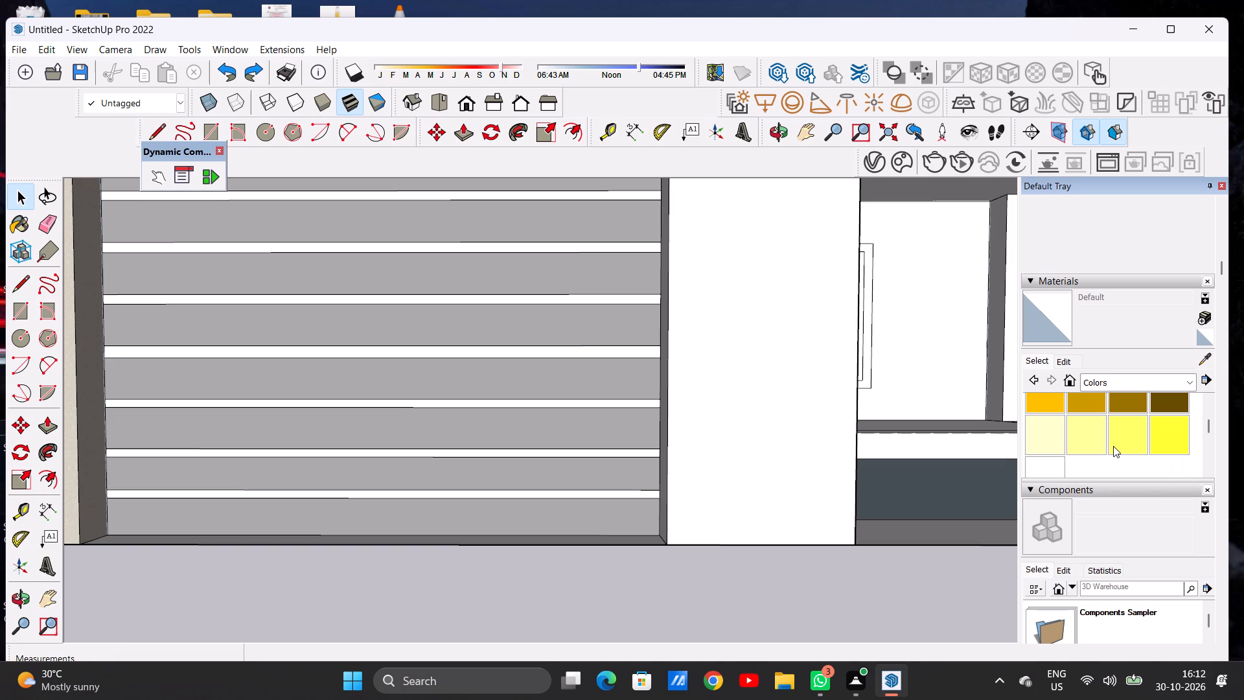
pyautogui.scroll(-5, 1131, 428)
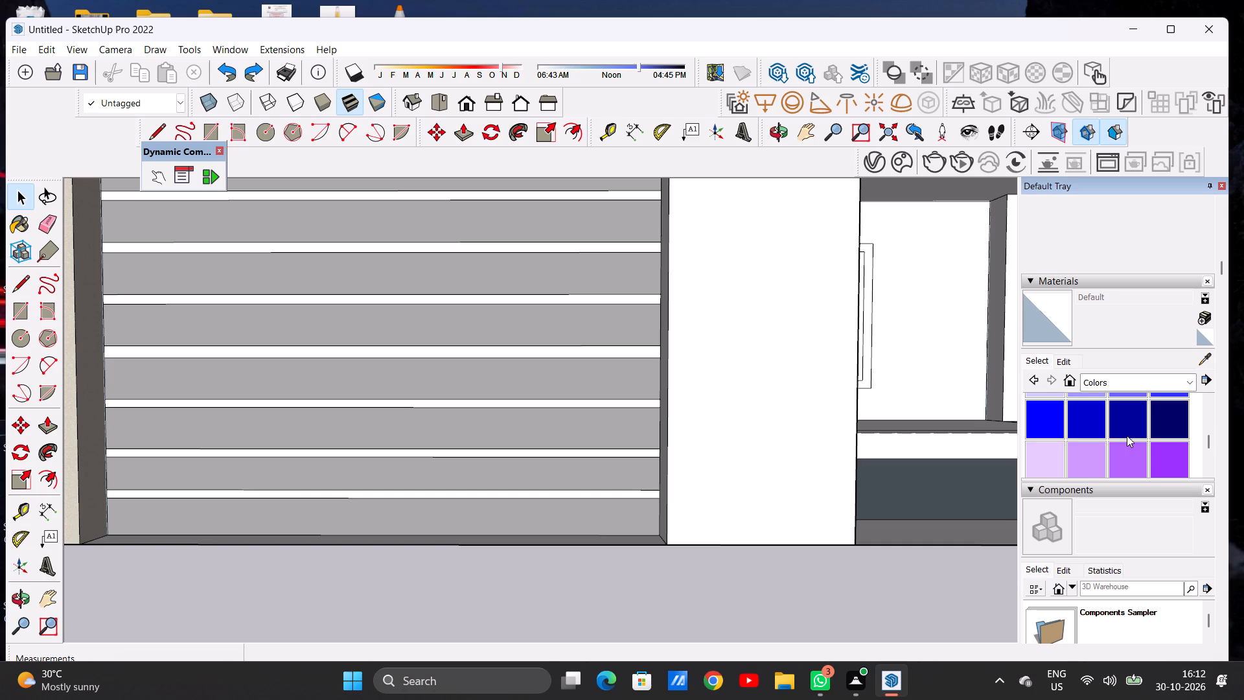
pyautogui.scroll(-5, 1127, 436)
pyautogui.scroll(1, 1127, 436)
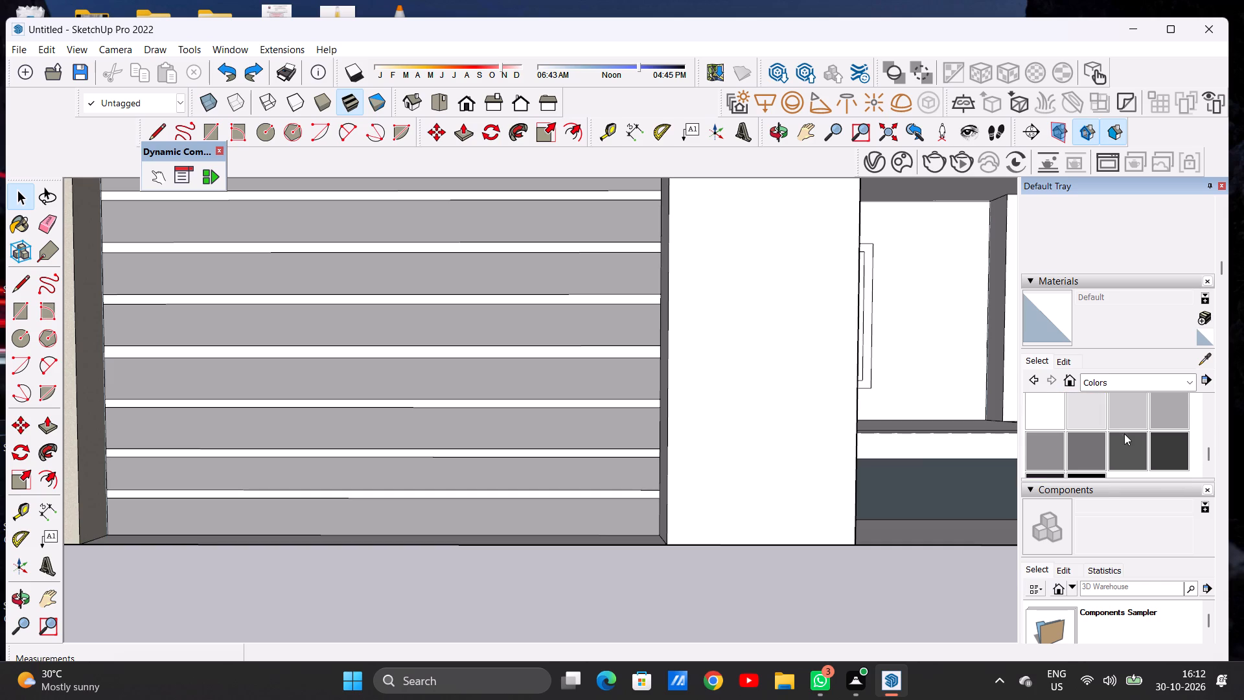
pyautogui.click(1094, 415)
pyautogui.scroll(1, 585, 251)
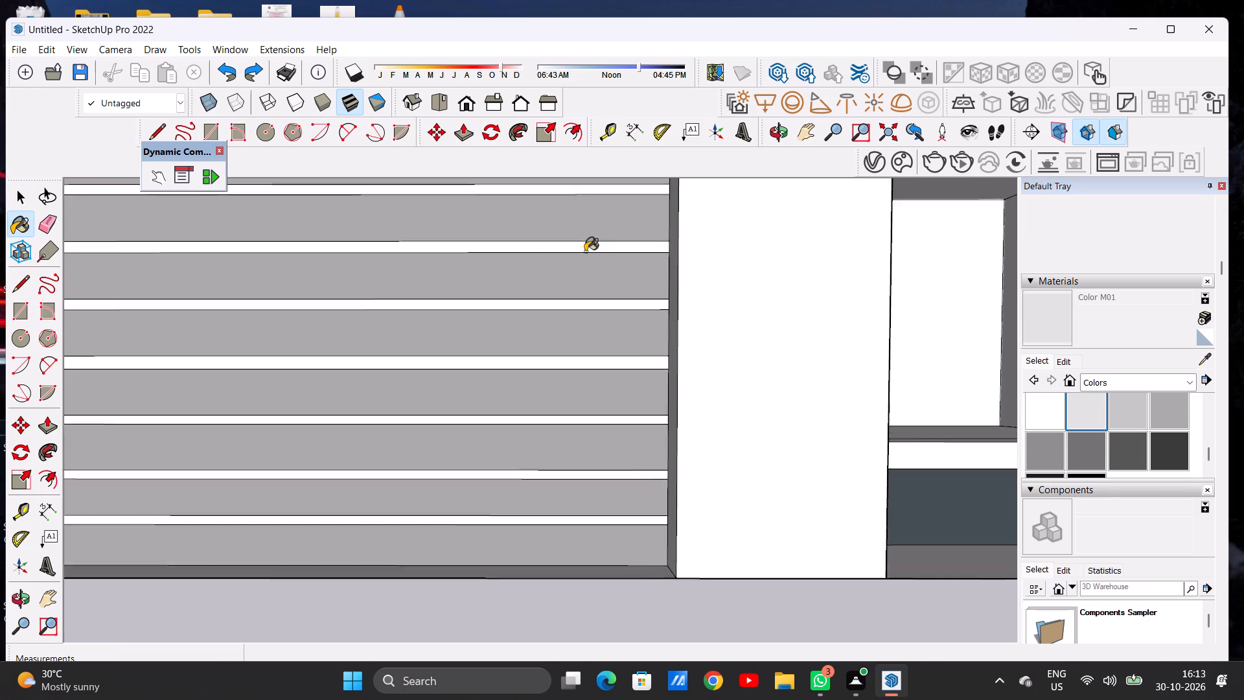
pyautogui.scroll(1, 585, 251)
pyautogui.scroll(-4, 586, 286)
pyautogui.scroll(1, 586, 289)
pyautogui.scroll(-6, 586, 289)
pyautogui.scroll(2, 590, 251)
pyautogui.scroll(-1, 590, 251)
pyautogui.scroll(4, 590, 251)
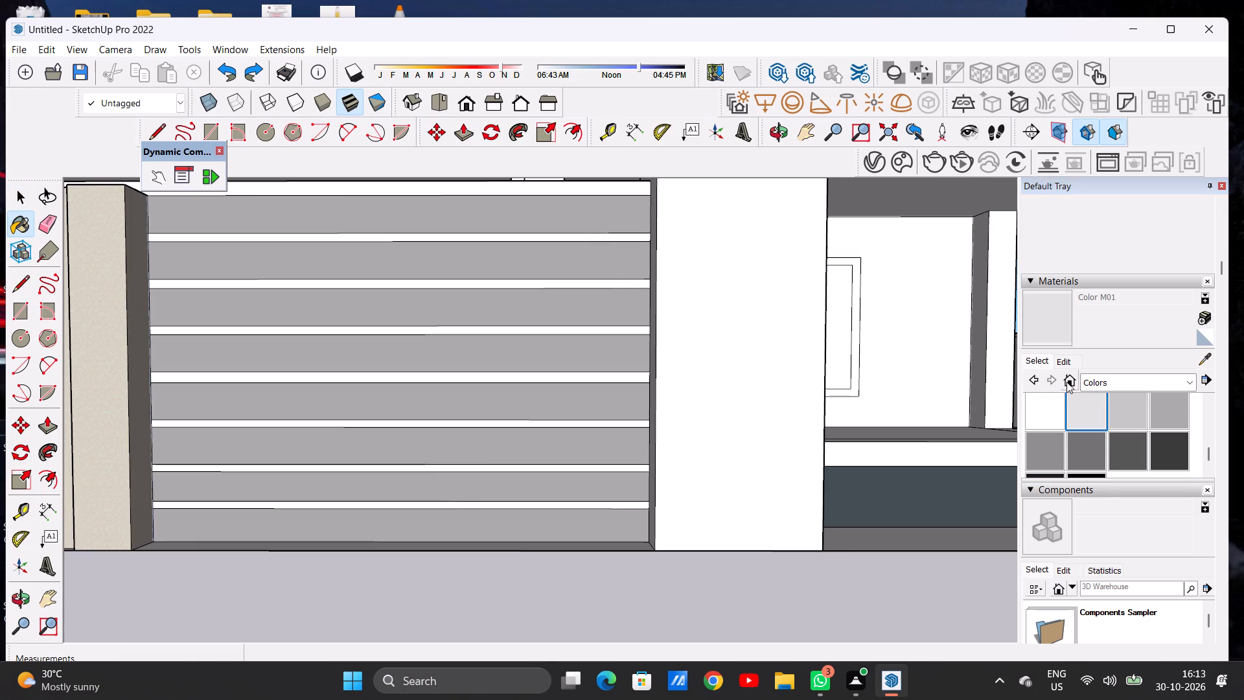
# Paint all eight strips of the panel with Carrera Marble from the Stone collection, from the base up to the top.
pyautogui.click(1093, 381)
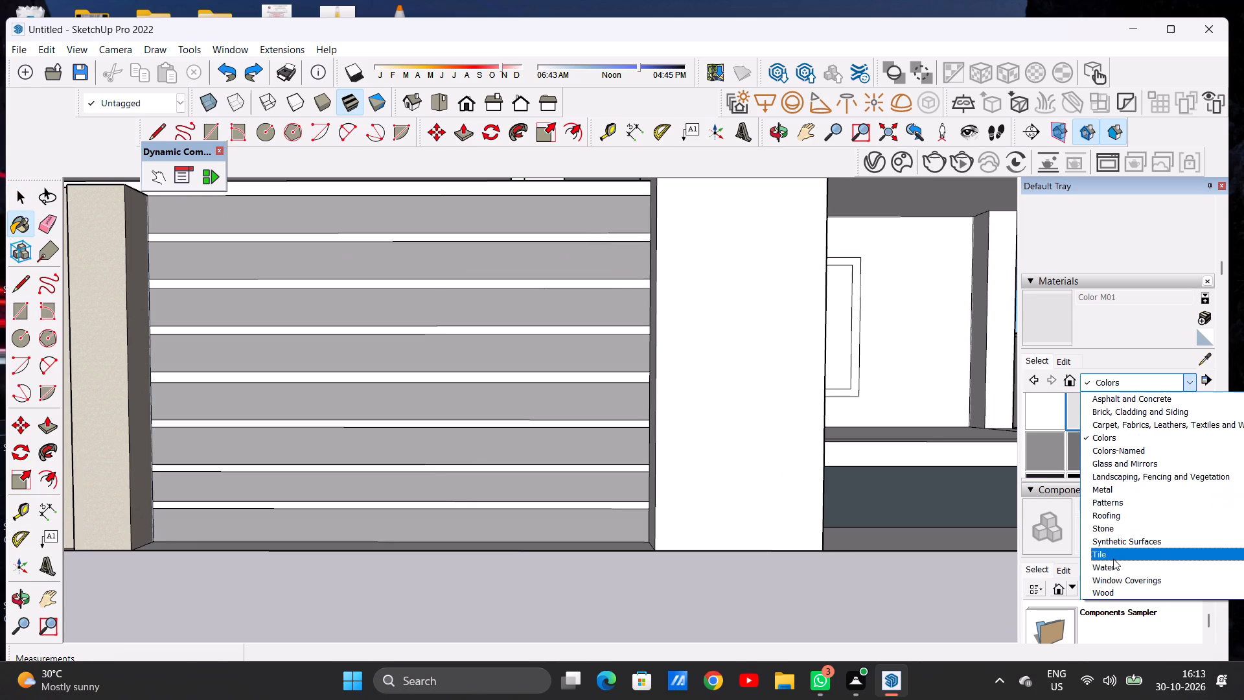
pyautogui.click(1113, 530)
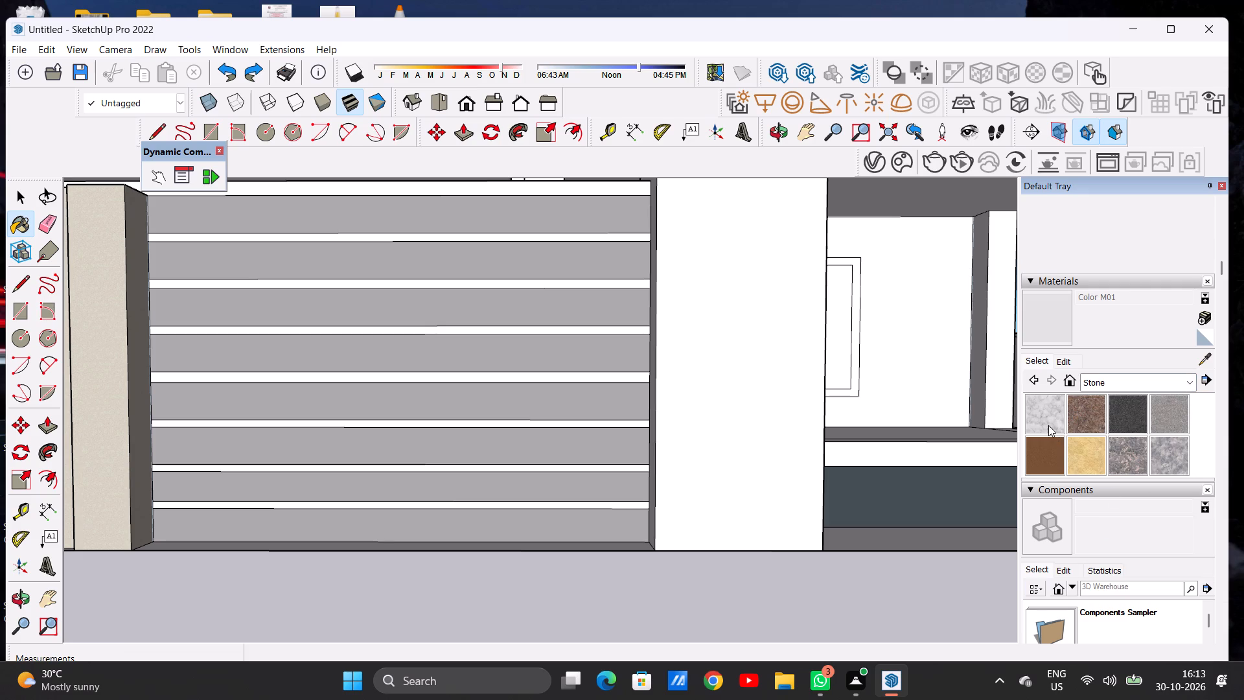
pyautogui.click(1048, 425)
pyautogui.click(598, 524)
pyautogui.click(611, 485)
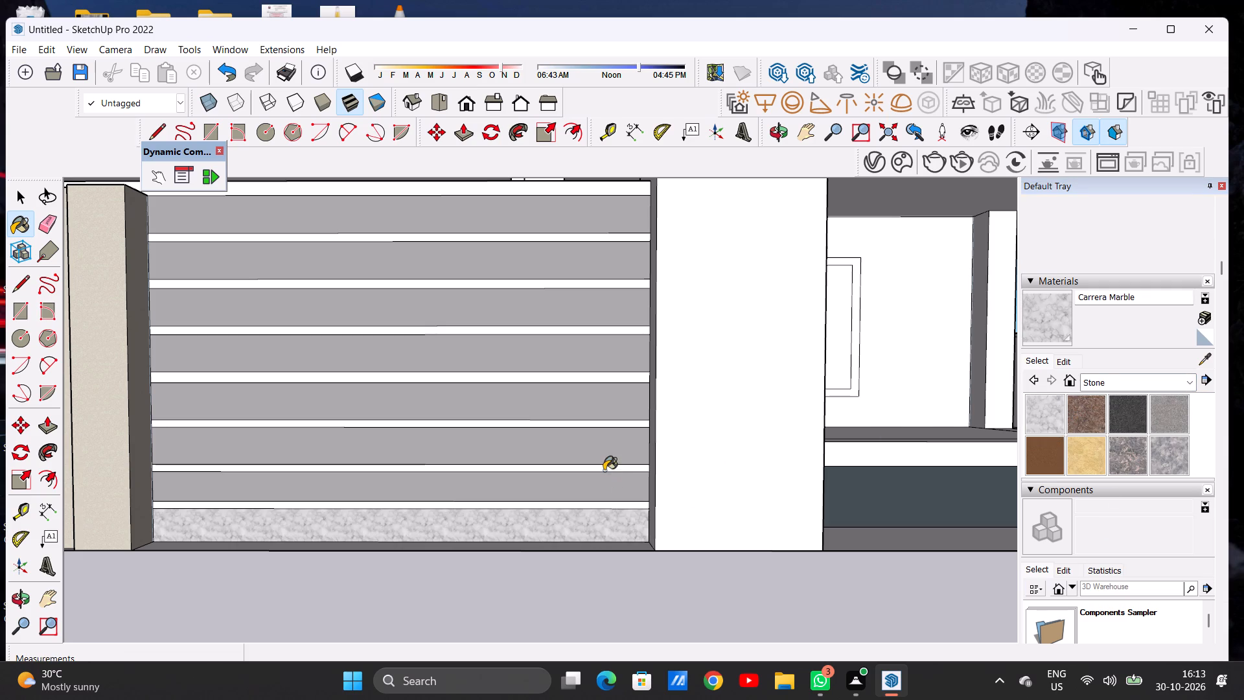
pyautogui.click(606, 443)
pyautogui.click(604, 406)
pyautogui.click(606, 357)
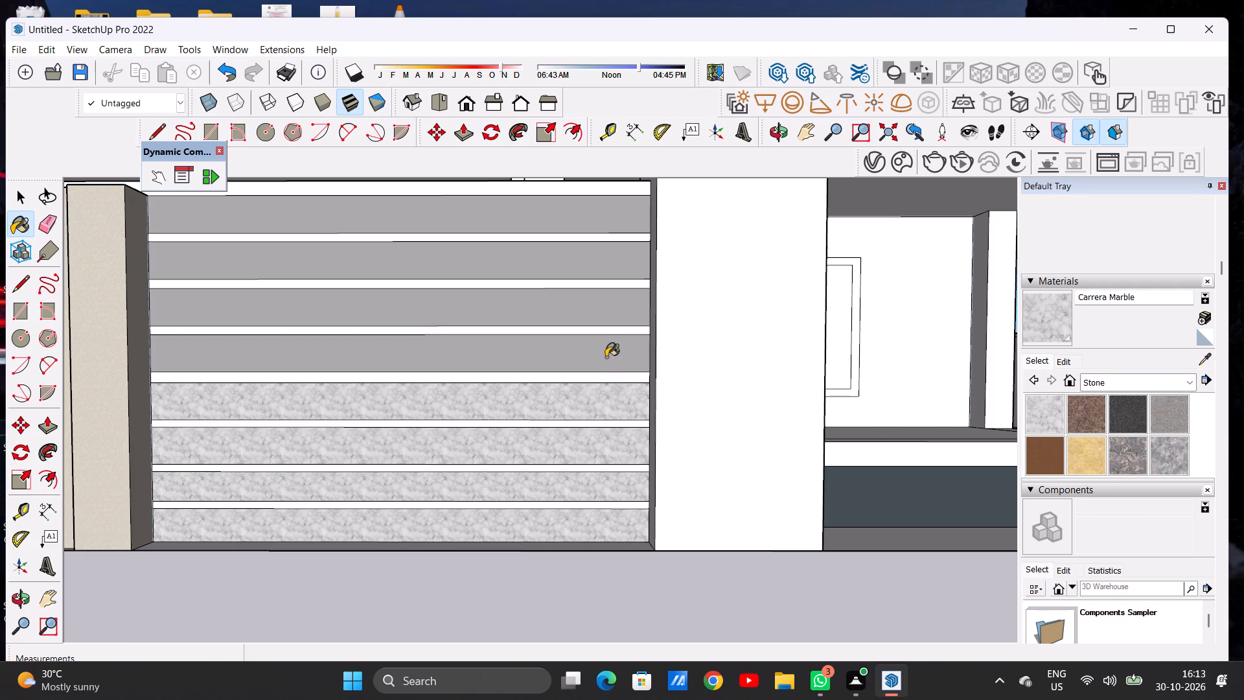
pyautogui.click(606, 309)
pyautogui.click(613, 266)
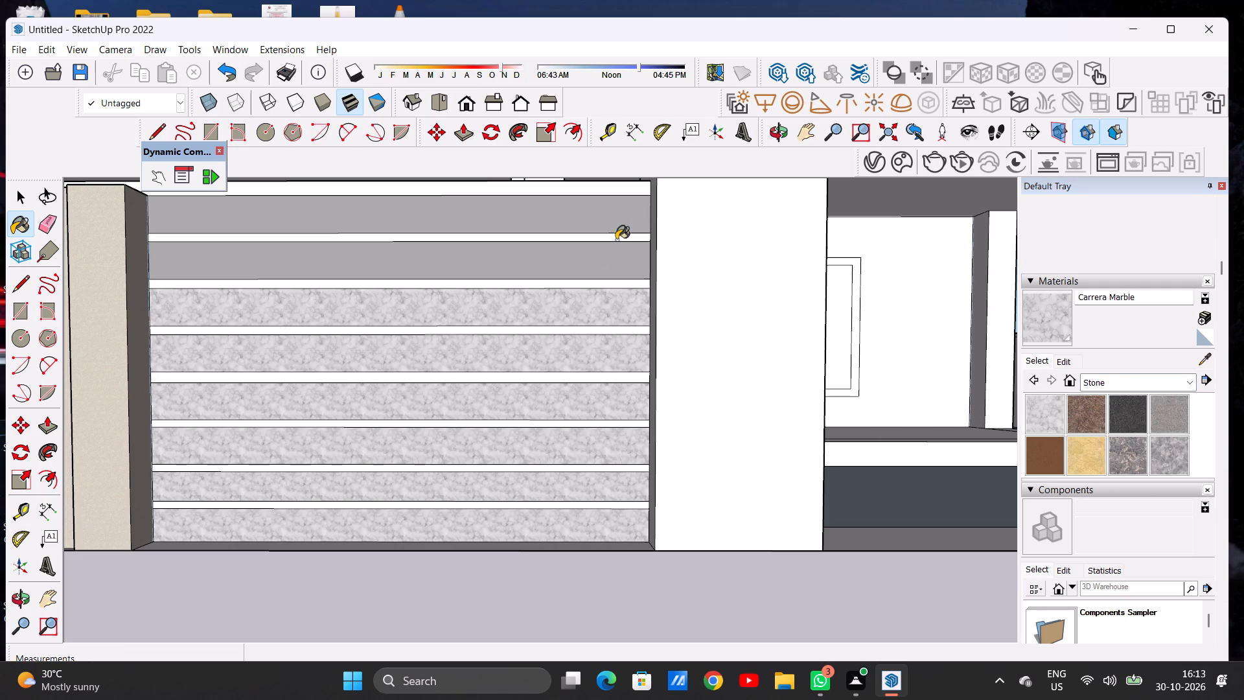
pyautogui.click(614, 218)
pyautogui.scroll(-7, 571, 322)
pyautogui.moveTo(557, 385); pyautogui.dragTo(540, 439, button='middle')
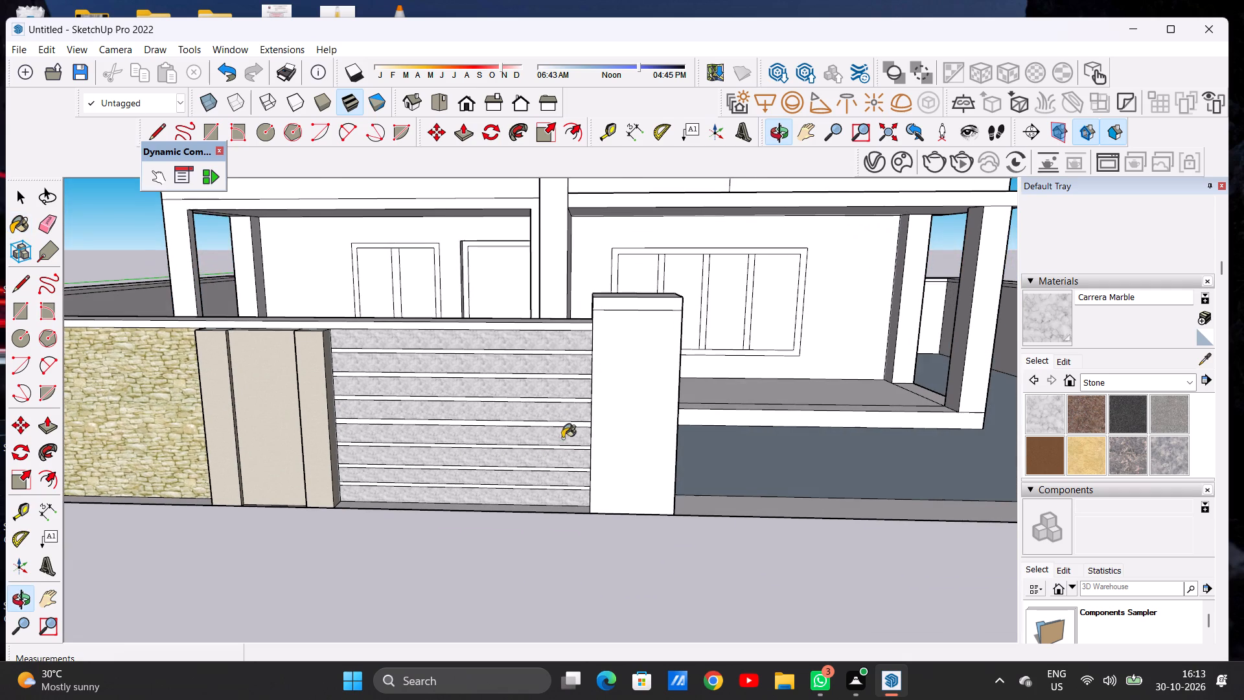
# Darken the Carrera Marble material slightly by lowering its color brightness.
pyautogui.click(1063, 362)
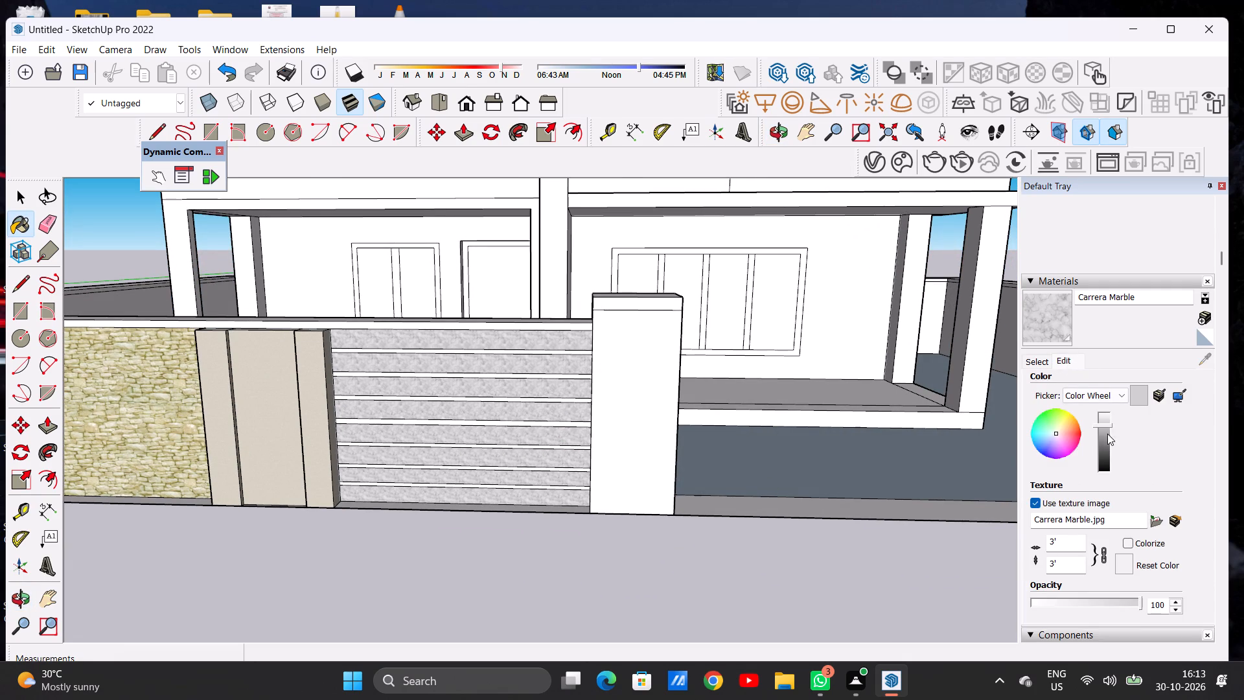
pyautogui.click(1105, 428)
pyautogui.scroll(4, 505, 338)
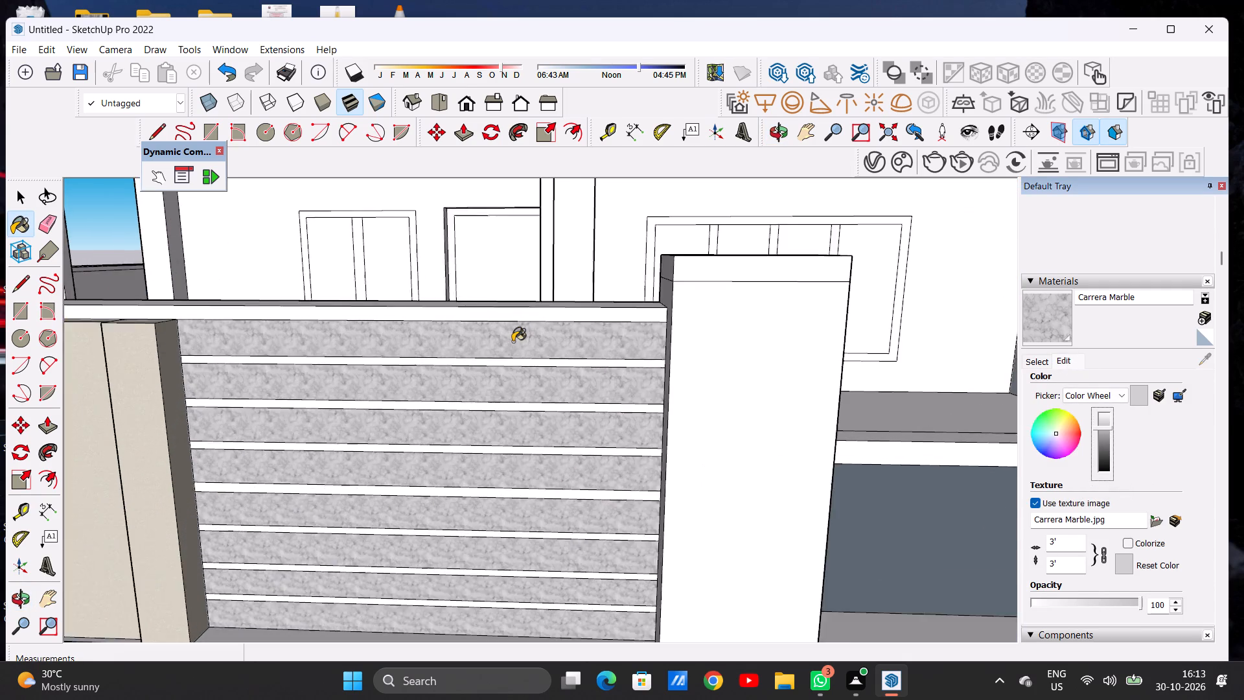
pyautogui.scroll(6, 513, 342)
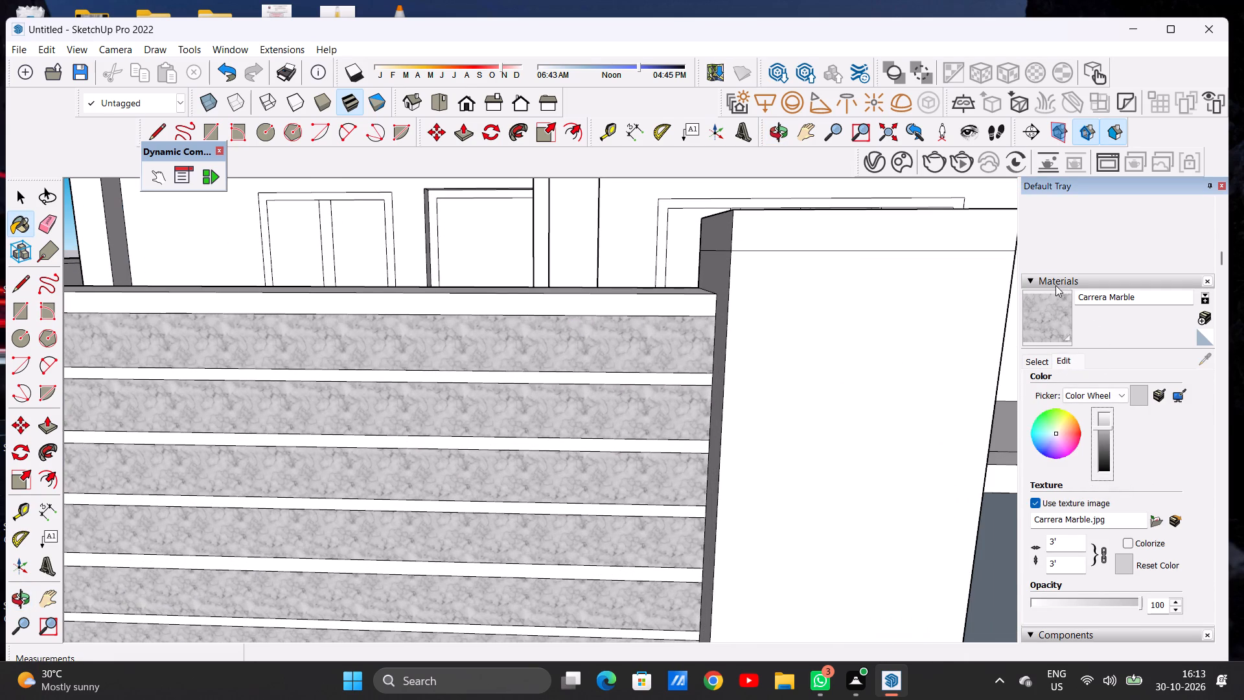
# Paint the upper four white gaps between the marble strips with Color M03 from the Colors collection.
pyautogui.click(1039, 364)
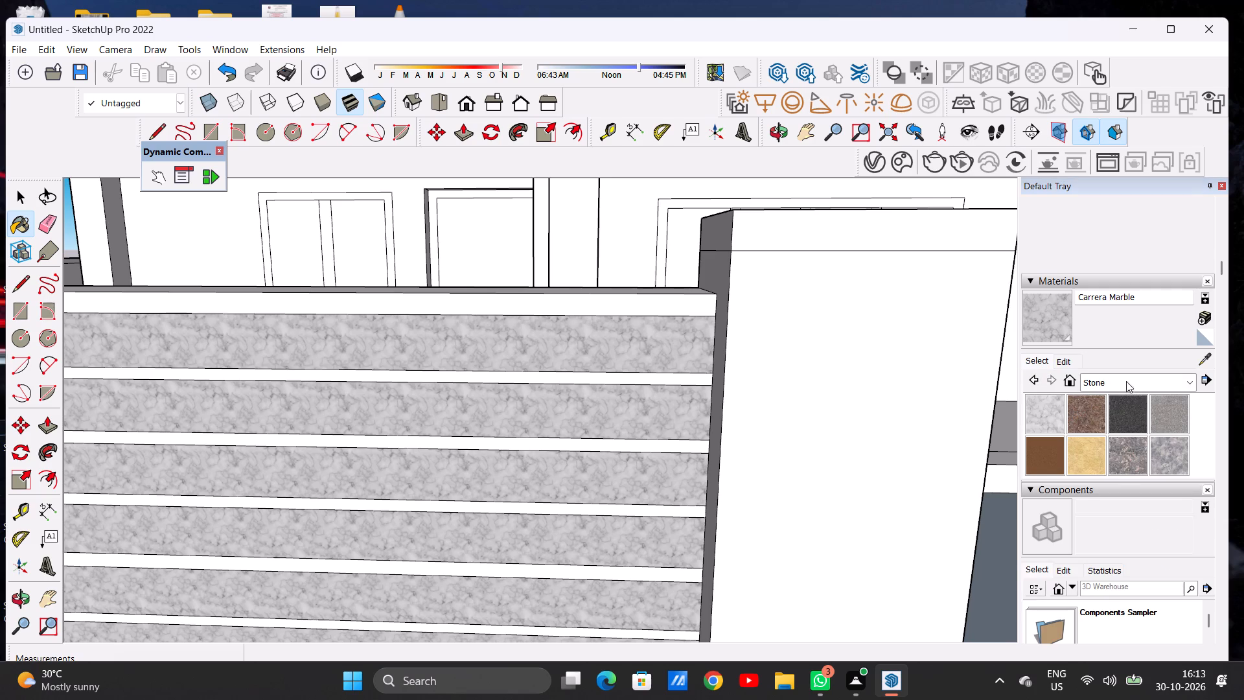
pyautogui.click(1115, 382)
pyautogui.click(1135, 433)
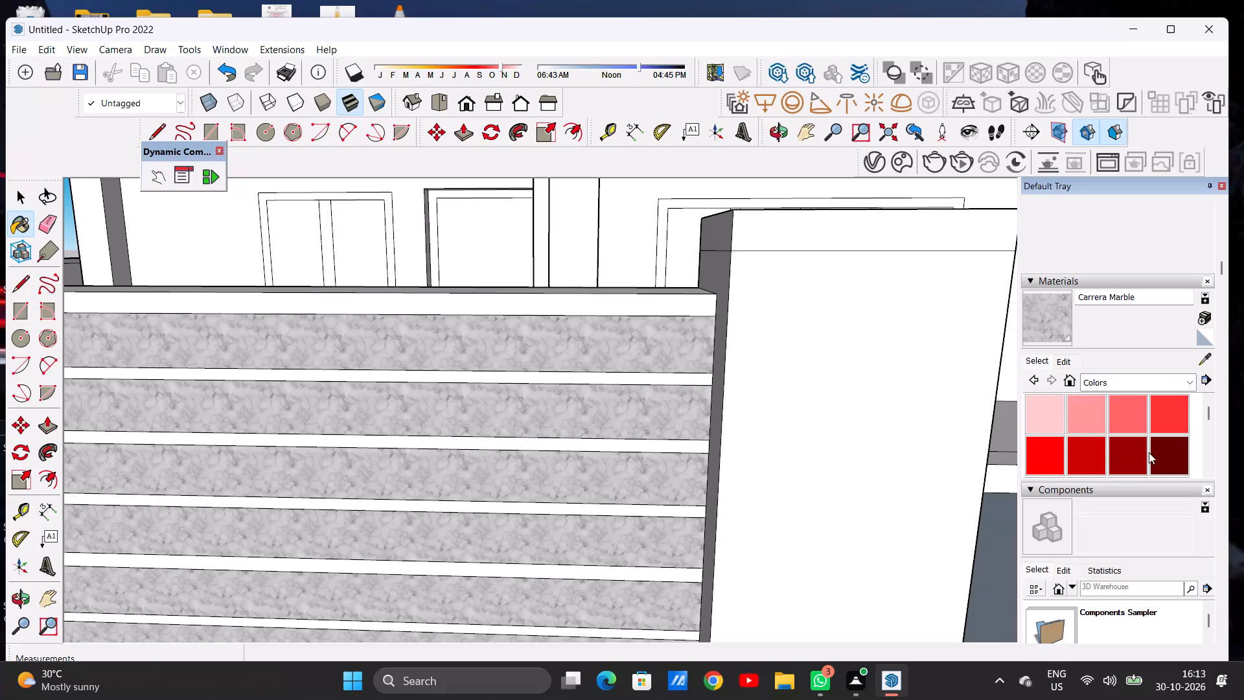
pyautogui.scroll(-5, 1131, 410)
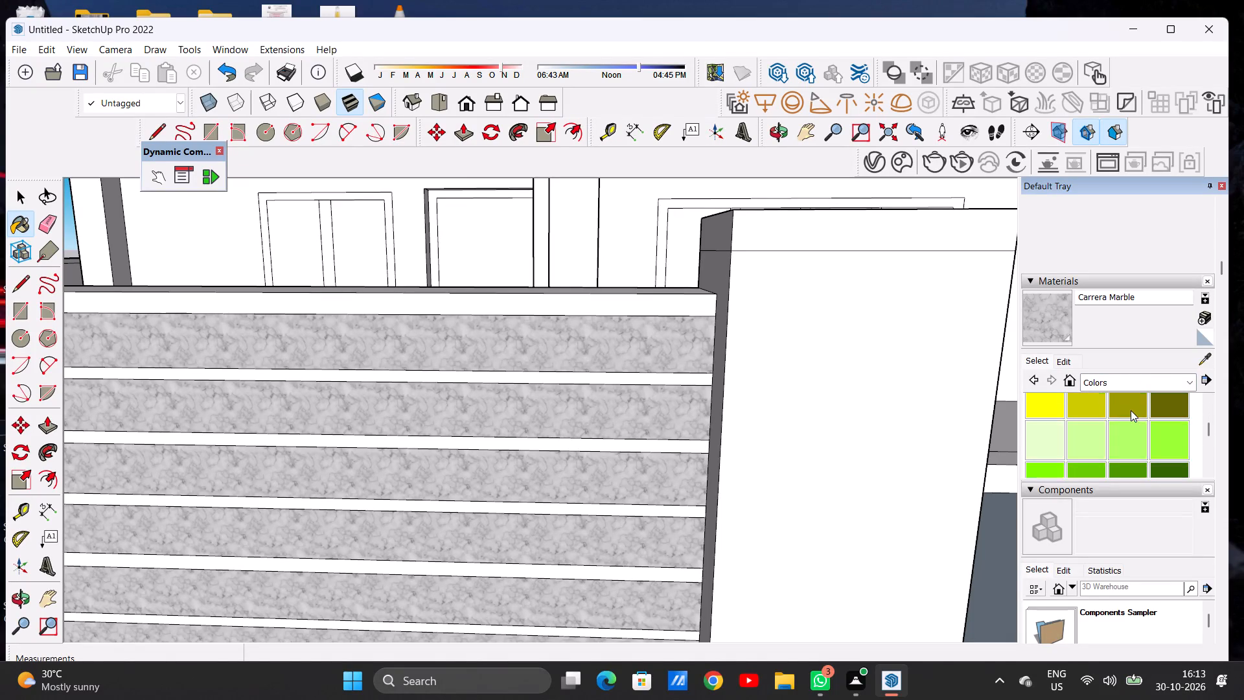
pyautogui.scroll(-8, 1131, 410)
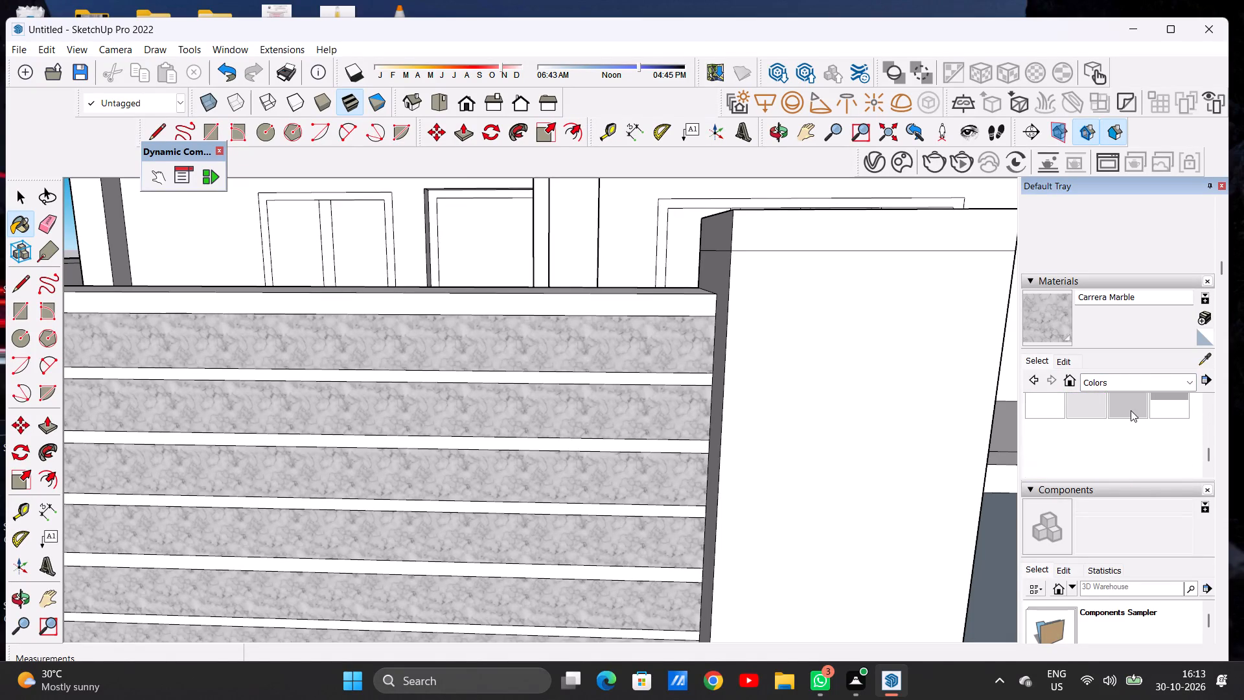
pyautogui.click(1170, 402)
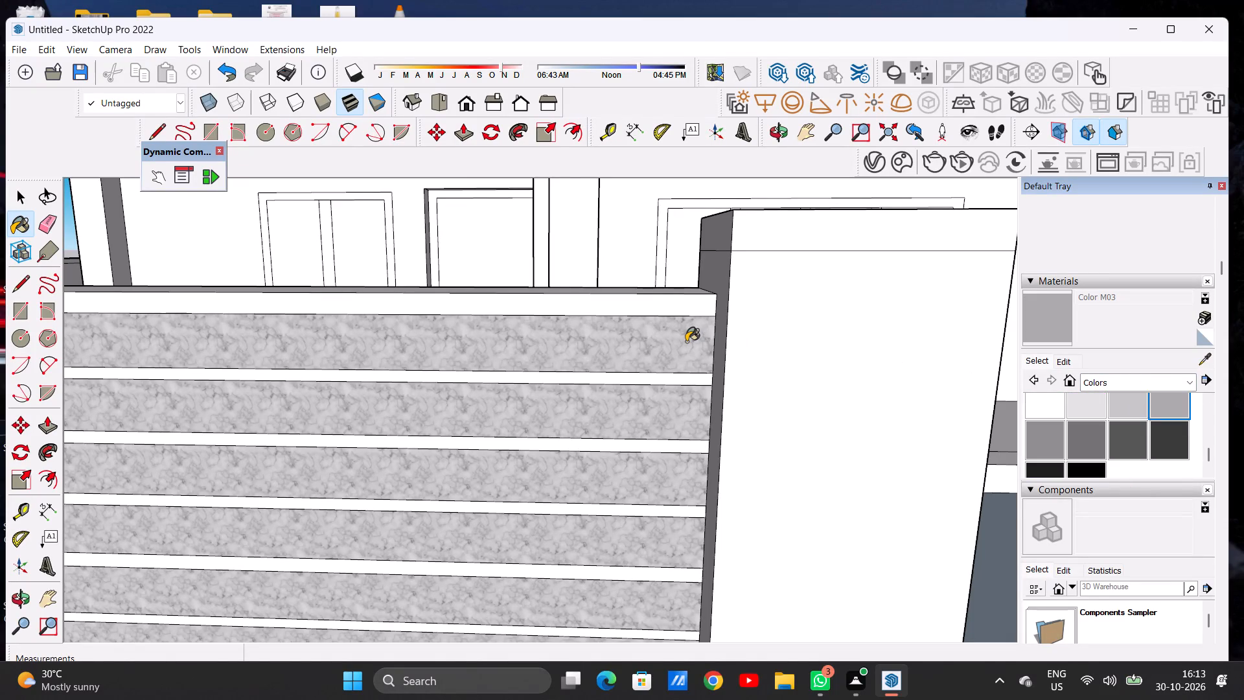
pyautogui.scroll(5, 686, 342)
pyautogui.click(703, 402)
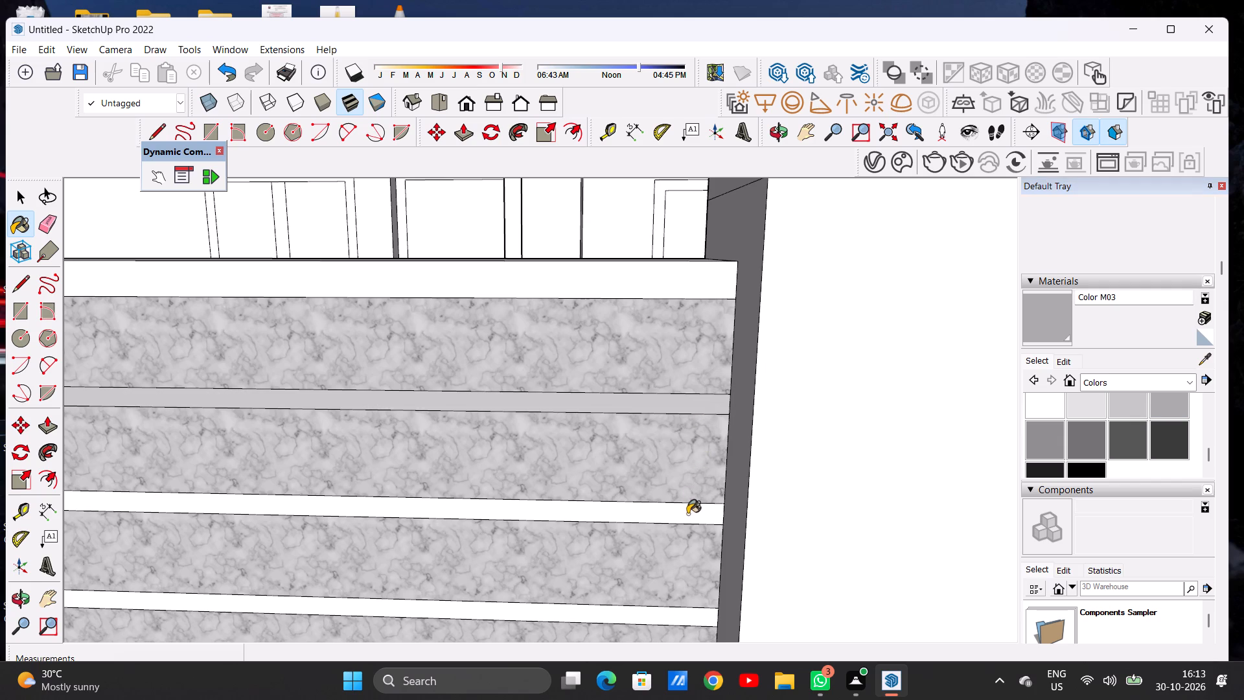
pyautogui.click(687, 517)
pyautogui.scroll(-13, 674, 352)
pyautogui.scroll(13, 667, 452)
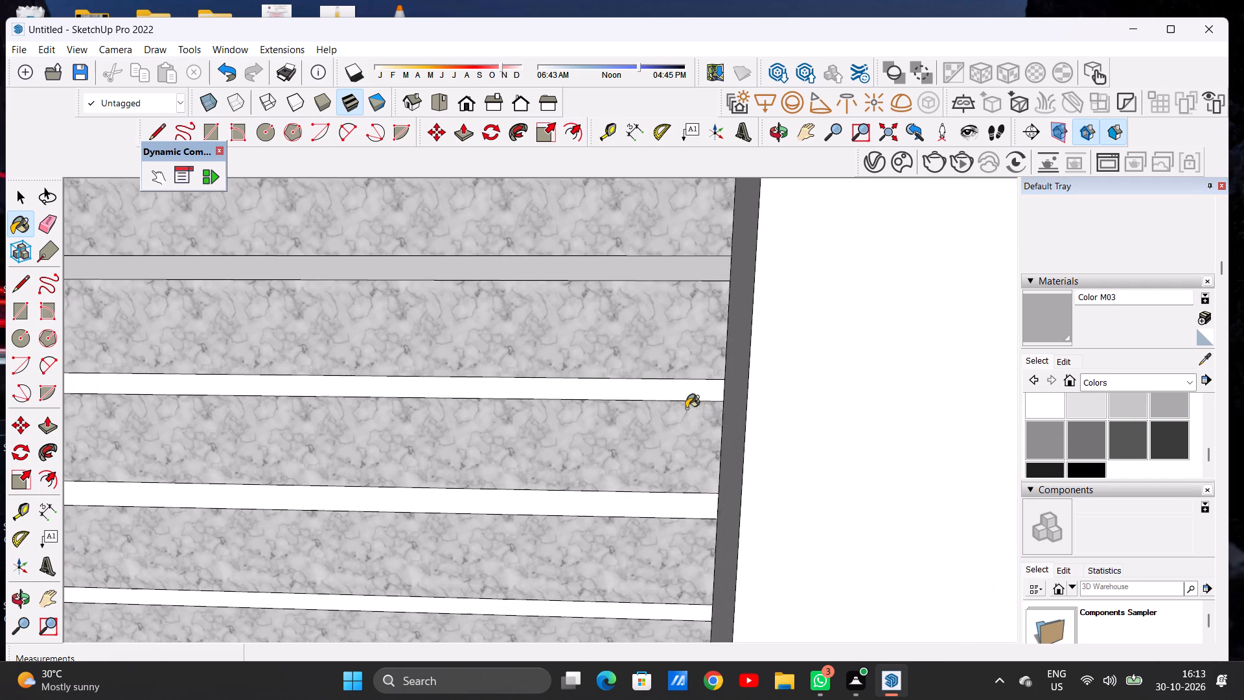
pyautogui.click(685, 391)
pyautogui.click(685, 509)
pyautogui.scroll(-5, 685, 381)
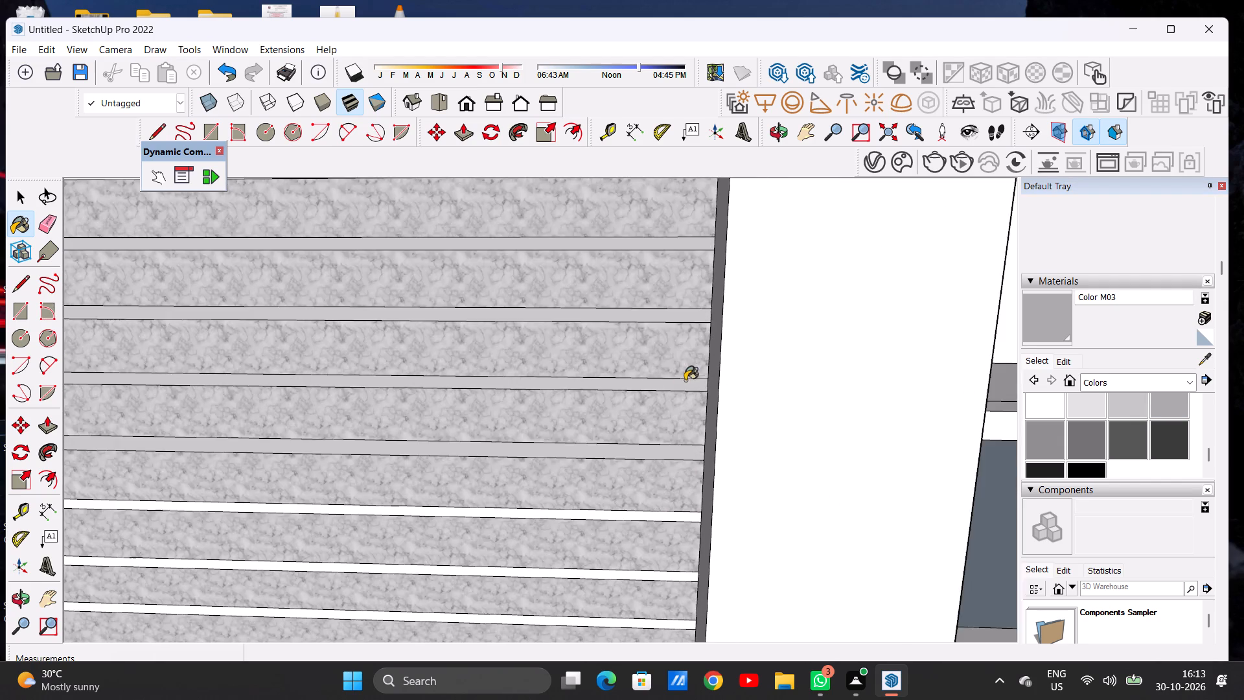
# Paint the panel's remaining three lower gaps between the marble strips with the same Color M03 grey.
pyautogui.scroll(-11, 685, 380)
pyautogui.scroll(6, 652, 496)
pyautogui.scroll(11, 673, 371)
pyautogui.scroll(-1, 675, 367)
pyautogui.scroll(1, 675, 367)
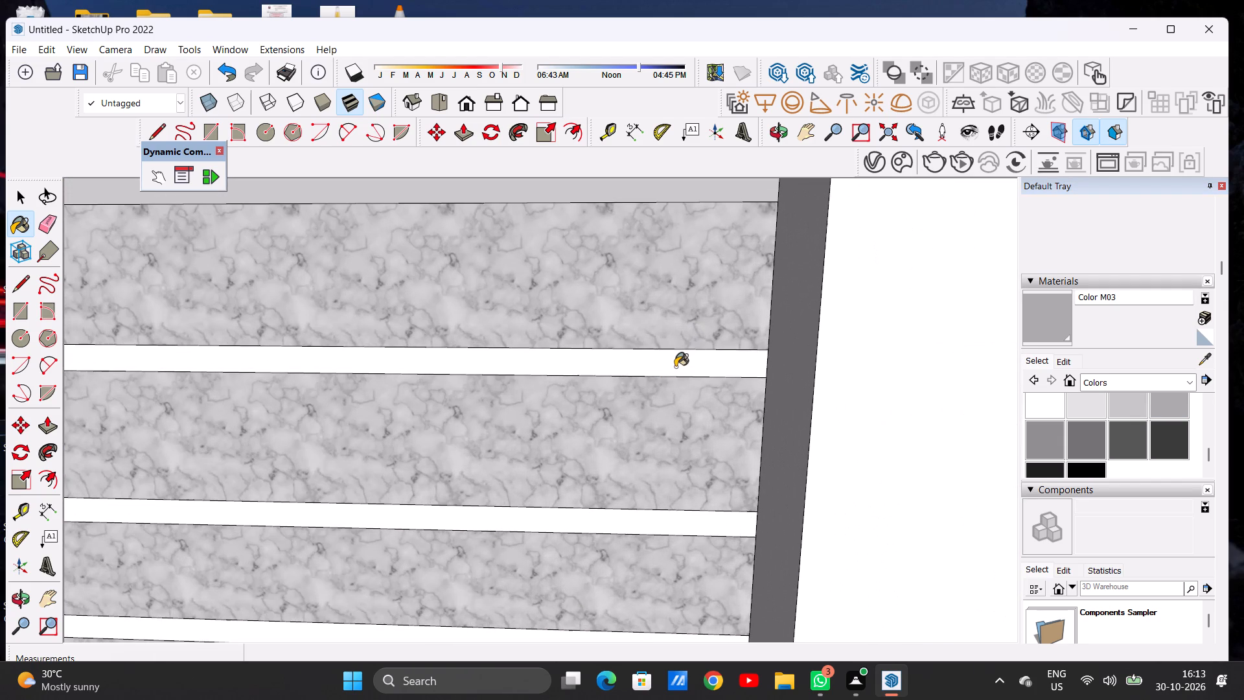
pyautogui.click(675, 367)
pyautogui.click(702, 522)
pyautogui.scroll(-12, 689, 397)
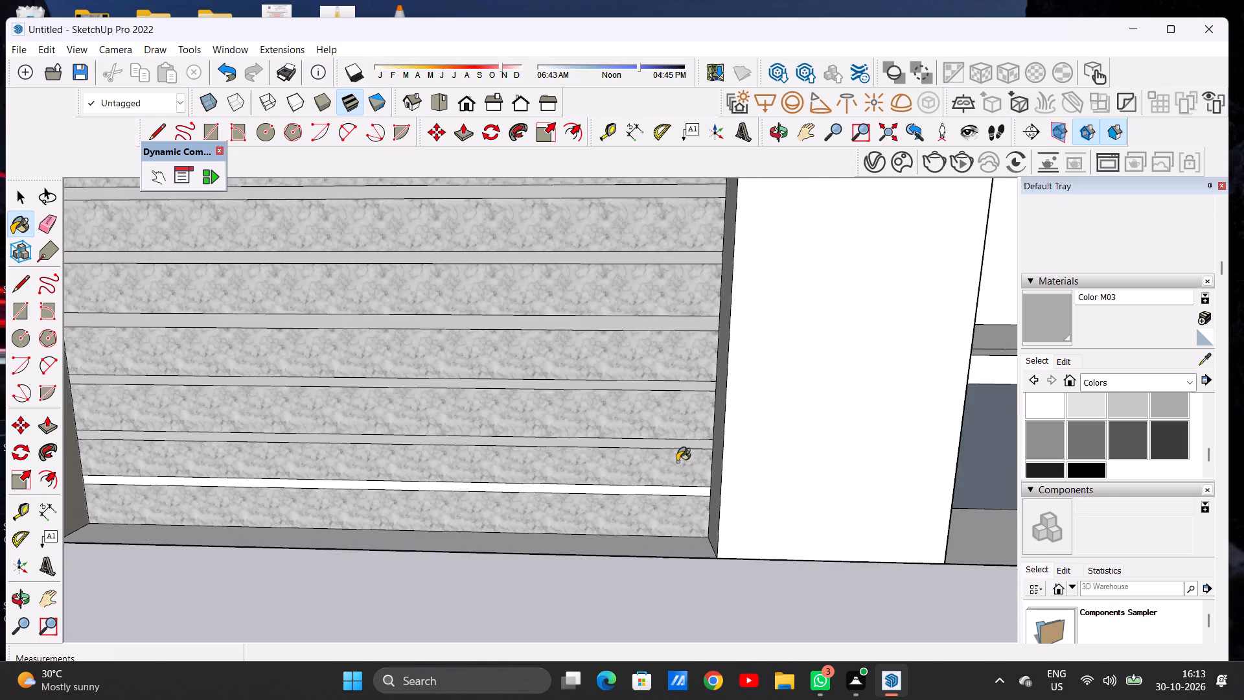
pyautogui.scroll(10, 673, 476)
pyautogui.scroll(-1, 674, 484)
pyautogui.scroll(2, 674, 484)
pyautogui.click(674, 484)
pyautogui.press('space')
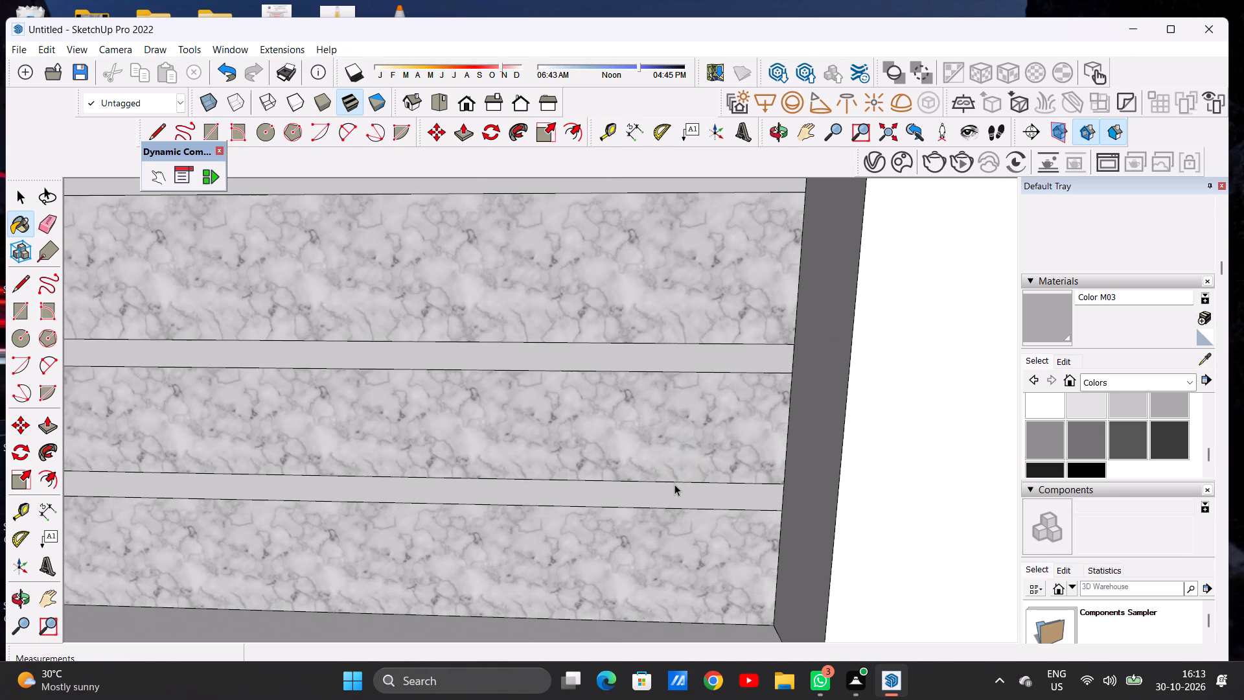
# Examine the whole front boundary wall, gate opening and house facade from the street side.
pyautogui.scroll(-15, 674, 484)
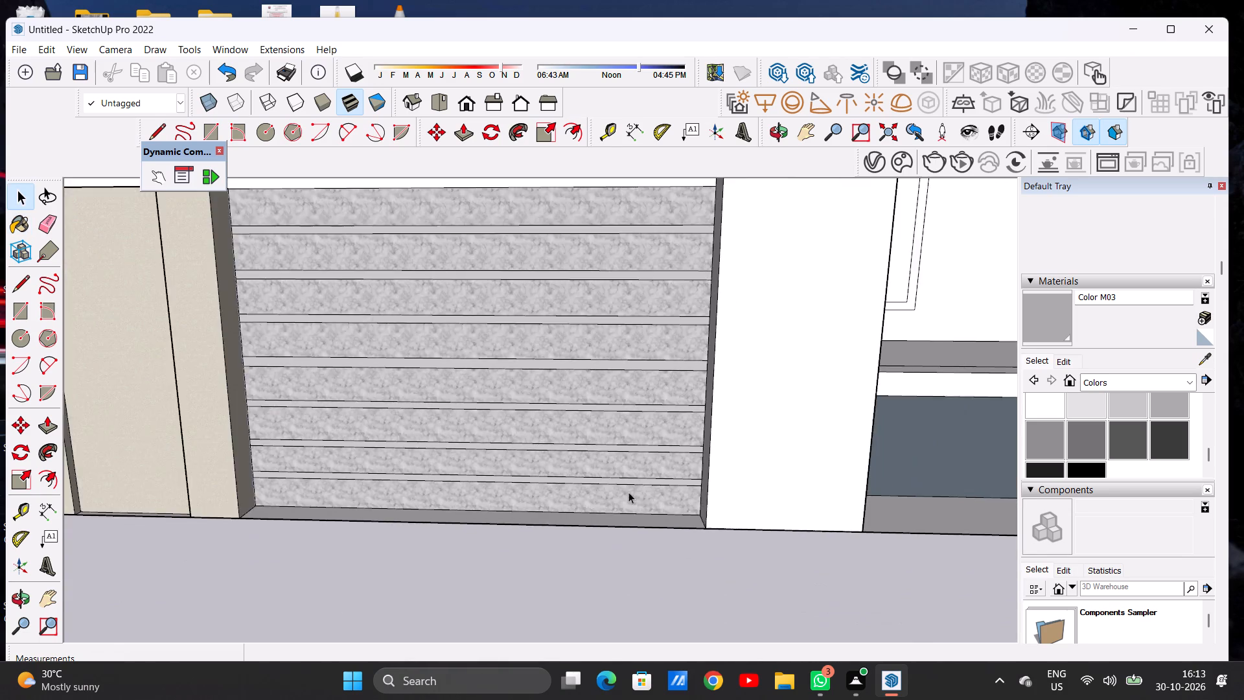
pyautogui.scroll(-13, 628, 492)
pyautogui.moveTo(656, 517); pyautogui.dragTo(658, 472, button='middle')
pyautogui.scroll(-2, 404, 488)
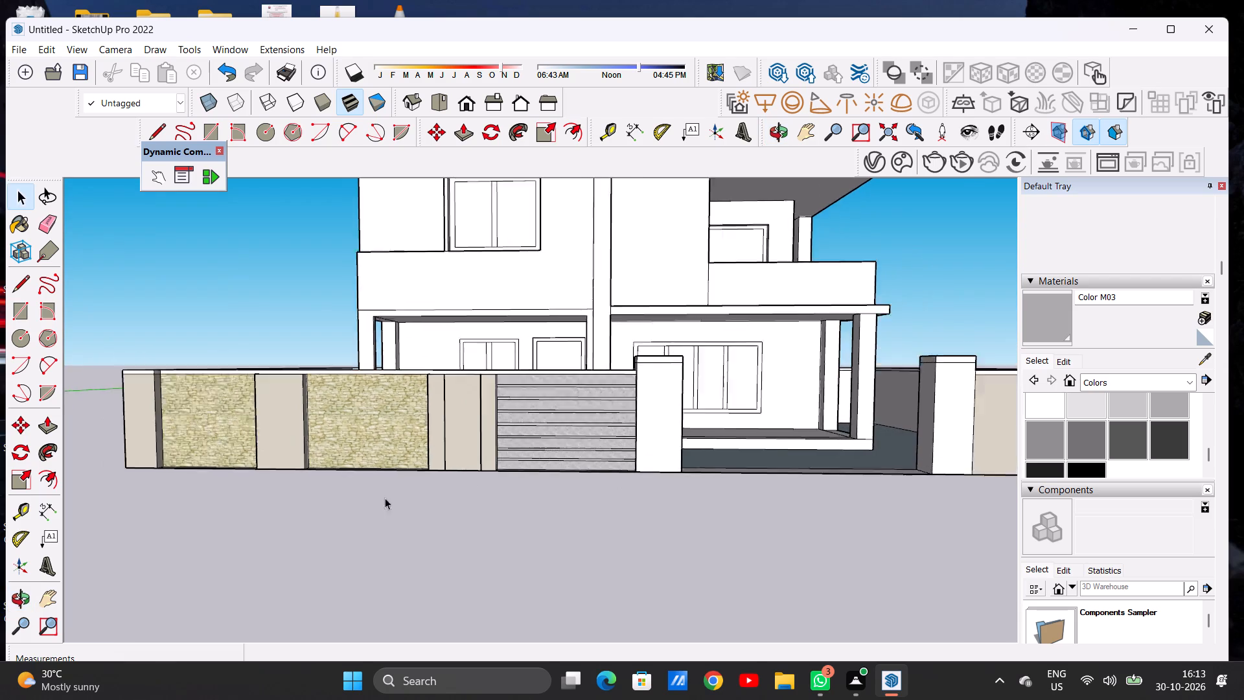
pyautogui.scroll(-4, 385, 498)
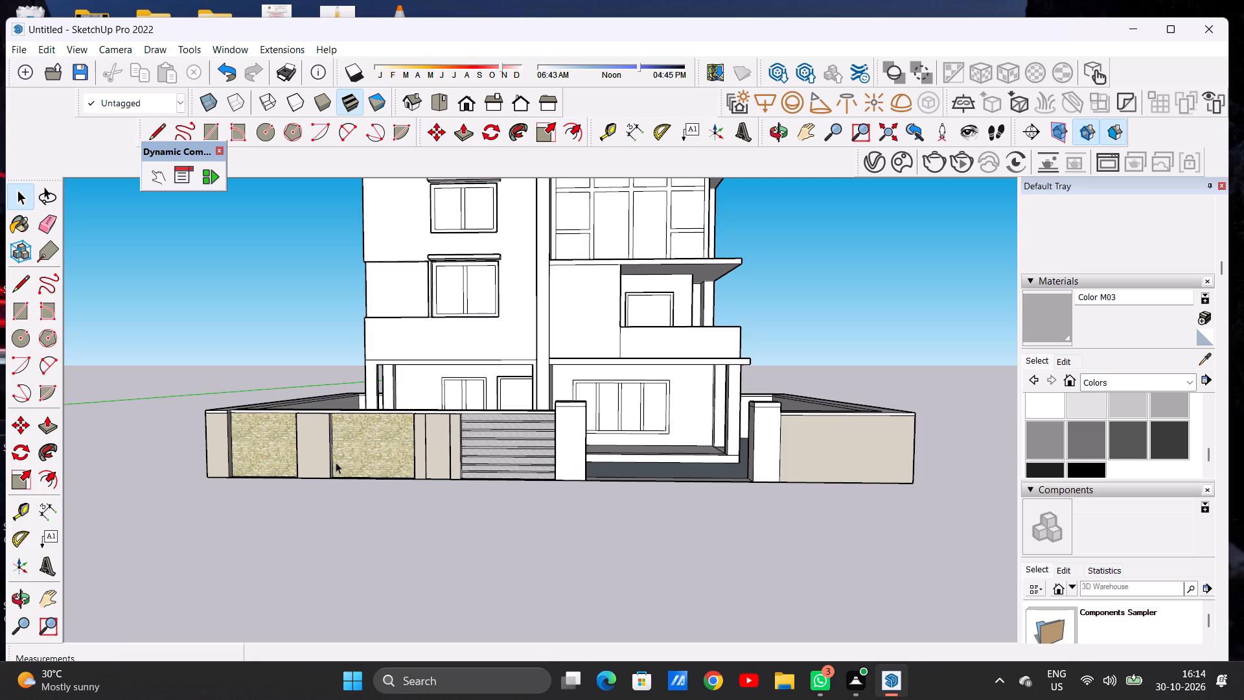
pyautogui.scroll(-7, 351, 446)
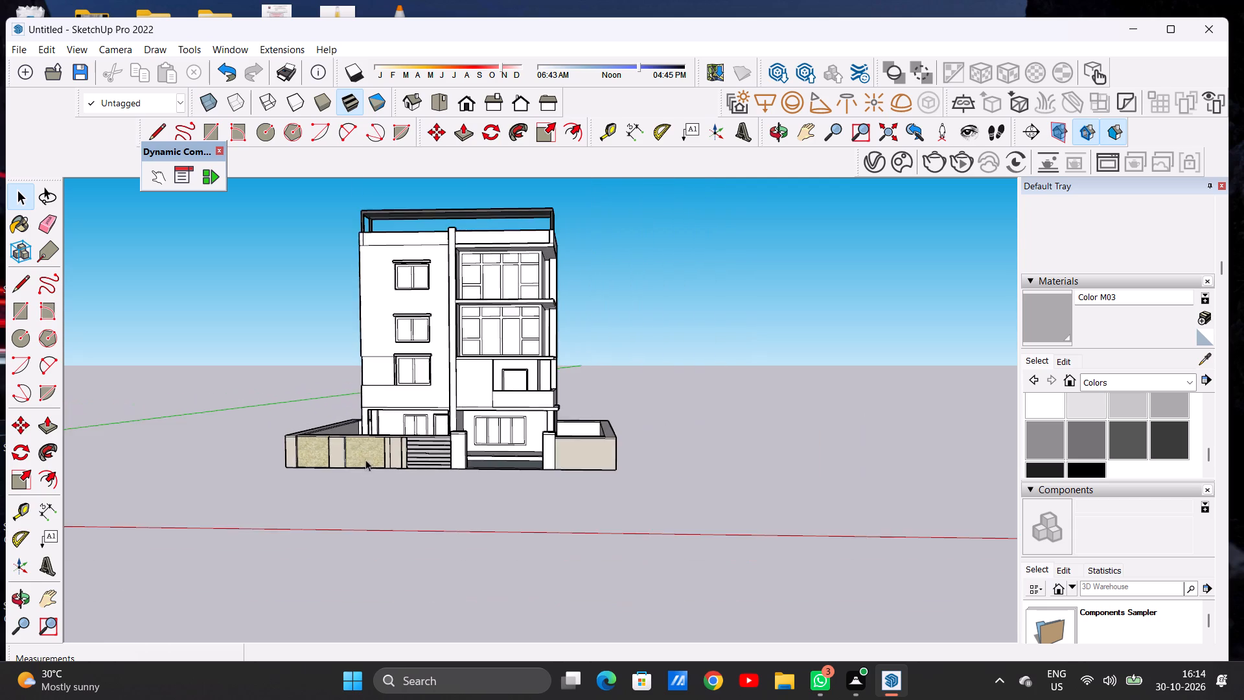
pyautogui.scroll(-8, 365, 460)
pyautogui.scroll(3, 482, 446)
pyautogui.scroll(-1, 482, 446)
pyautogui.scroll(12, 482, 446)
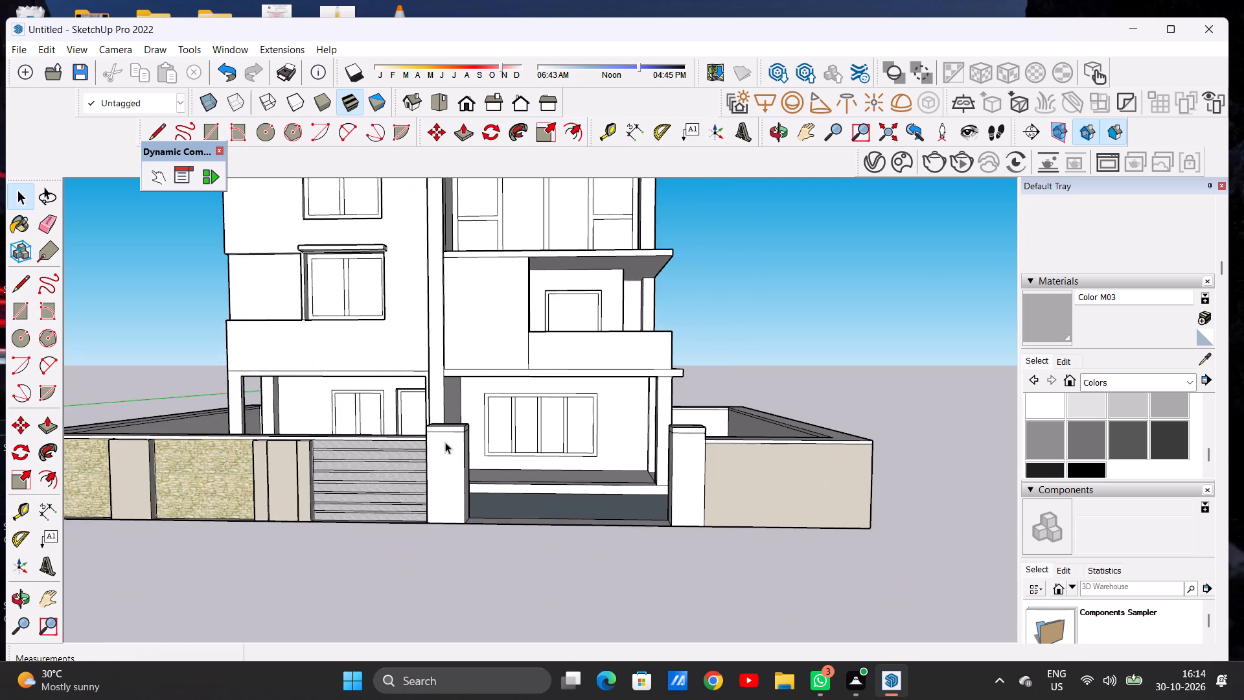
pyautogui.moveTo(455, 436); pyautogui.dragTo(476, 439, button='middle')
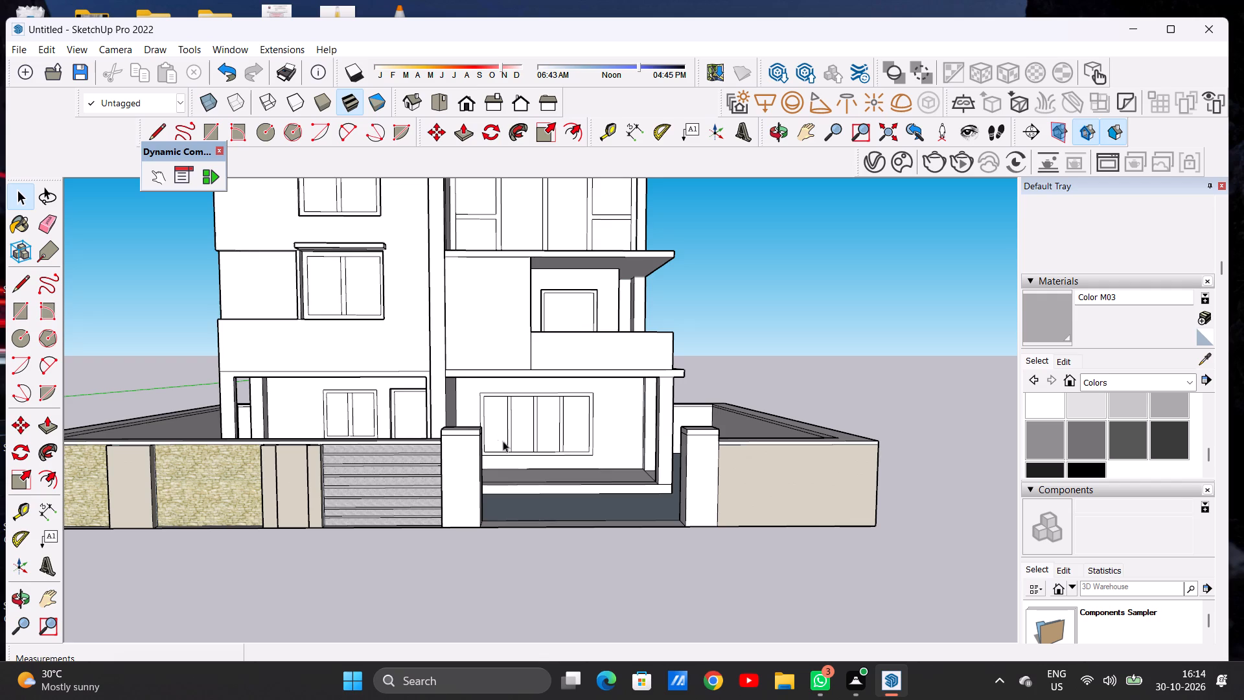
pyautogui.scroll(-13, 506, 439)
pyautogui.moveTo(426, 477); pyautogui.dragTo(373, 542, button='middle')
pyautogui.scroll(8, 422, 454)
pyautogui.scroll(-1, 442, 479)
pyautogui.scroll(6, 442, 479)
pyautogui.moveTo(459, 511); pyautogui.dragTo(487, 448, button='middle')
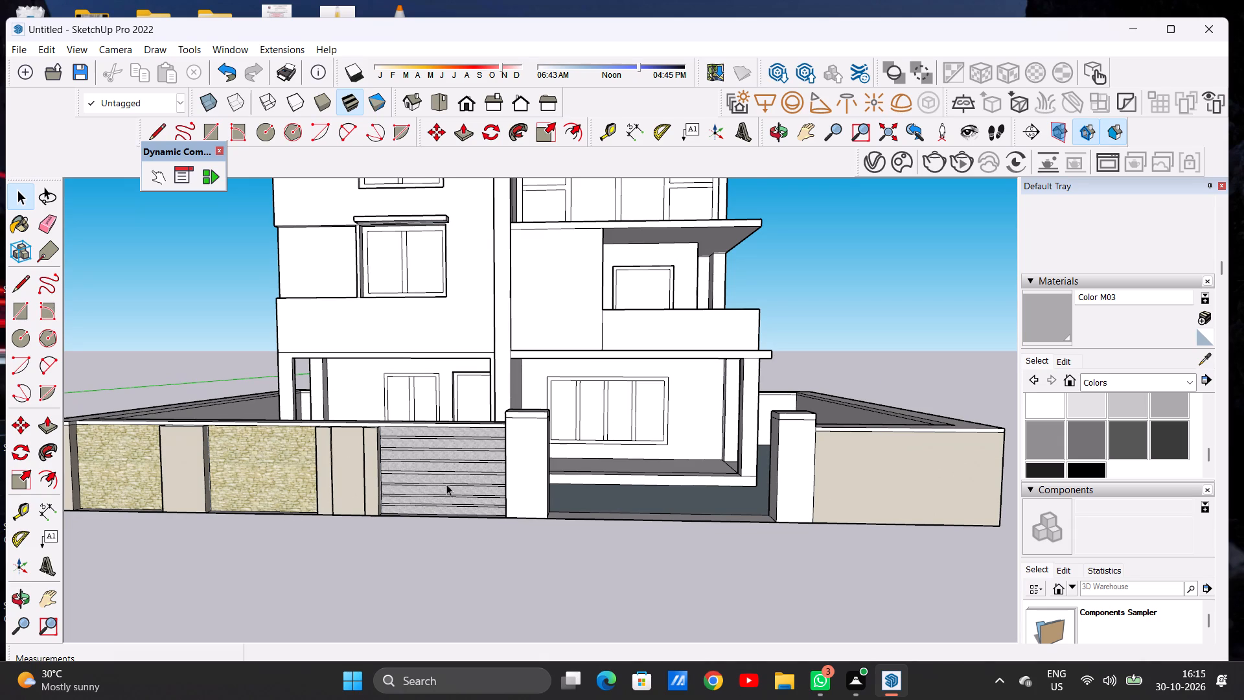
pyautogui.scroll(-7, 461, 485)
pyautogui.scroll(-1, 538, 482)
pyautogui.scroll(10, 529, 478)
# Paint the front face of the gate pillar beside the marble panel with Stone Masonry Multi from Brick, Cladding and Siding.
pyautogui.moveTo(489, 471); pyautogui.dragTo(501, 536, button='middle')
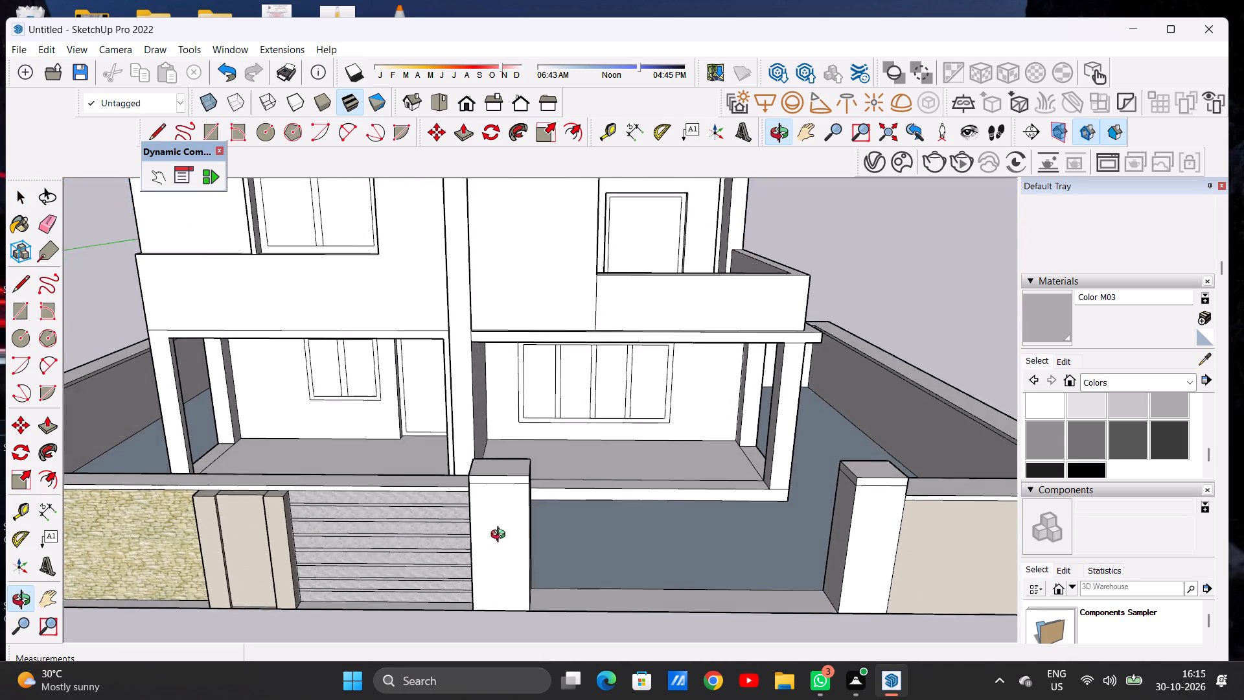
pyautogui.moveTo(501, 536); pyautogui.dragTo(493, 535, button='middle')
pyautogui.scroll(6, 505, 495)
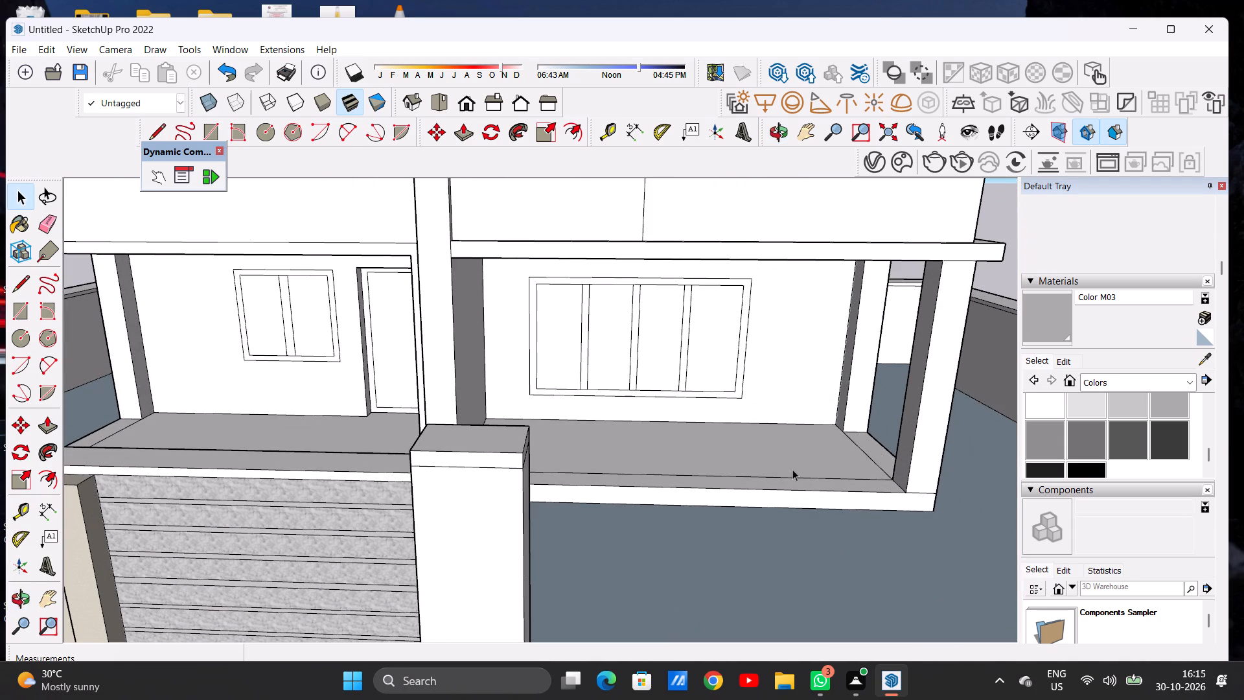
pyautogui.click(1102, 382)
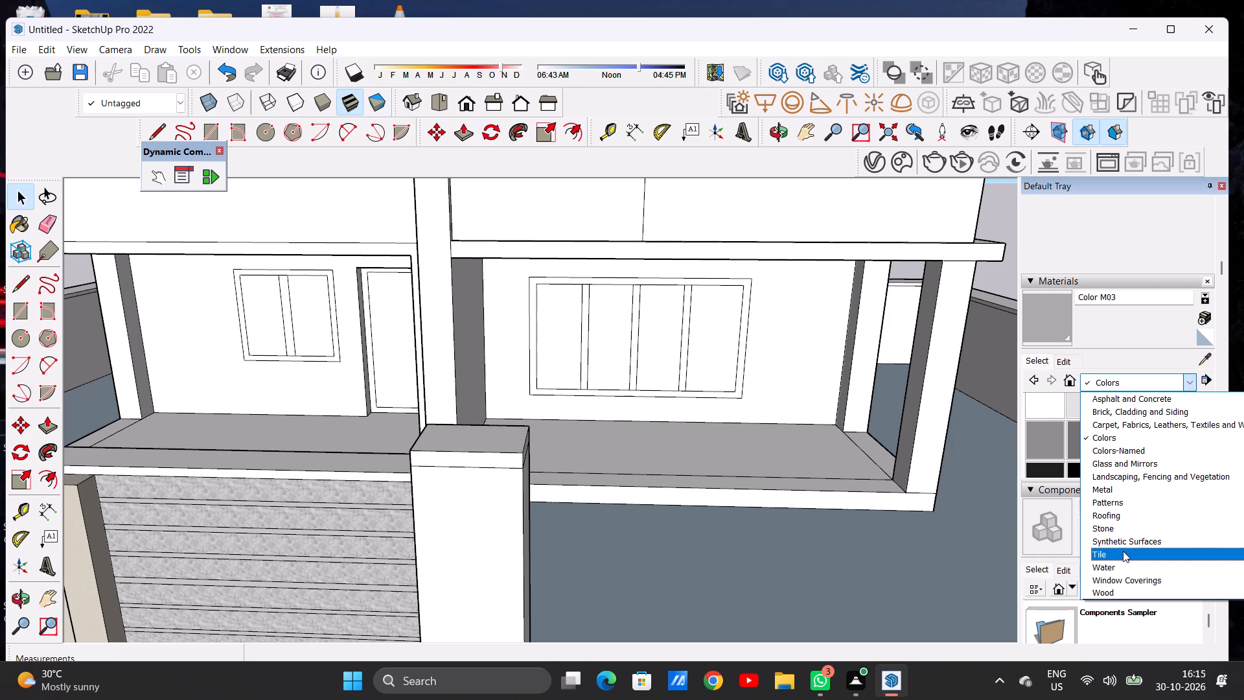
pyautogui.click(1110, 408)
pyautogui.scroll(-3, 1093, 437)
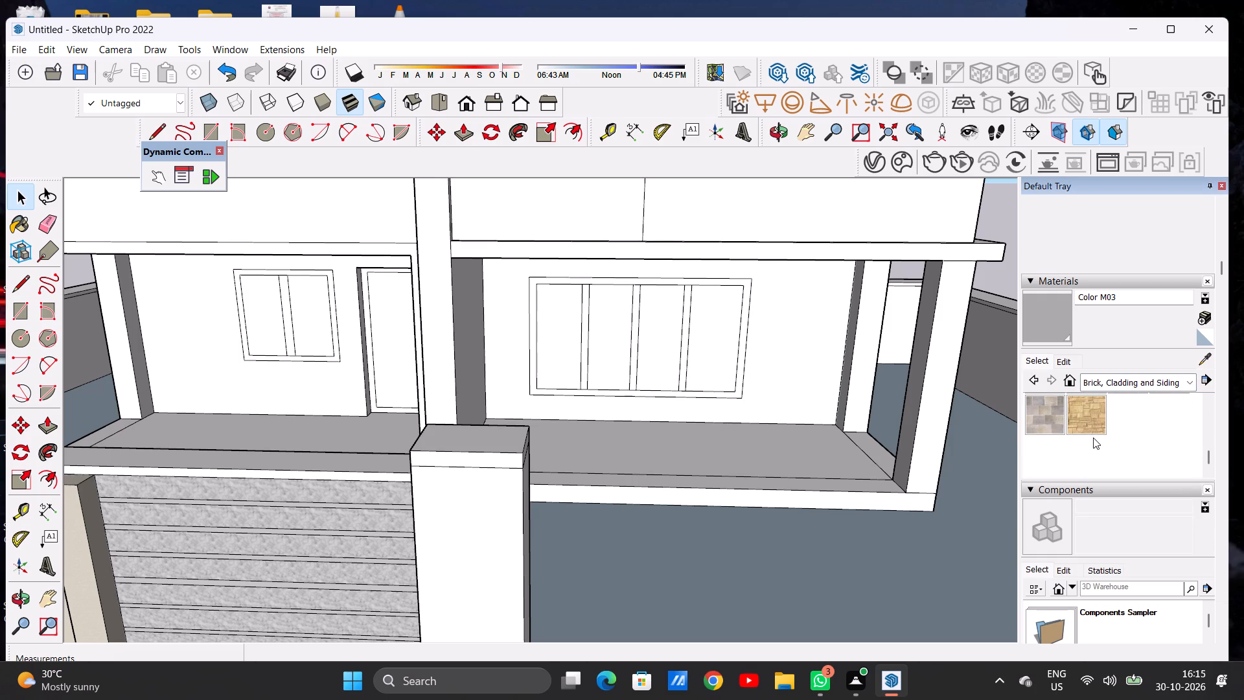
pyautogui.click(1036, 417)
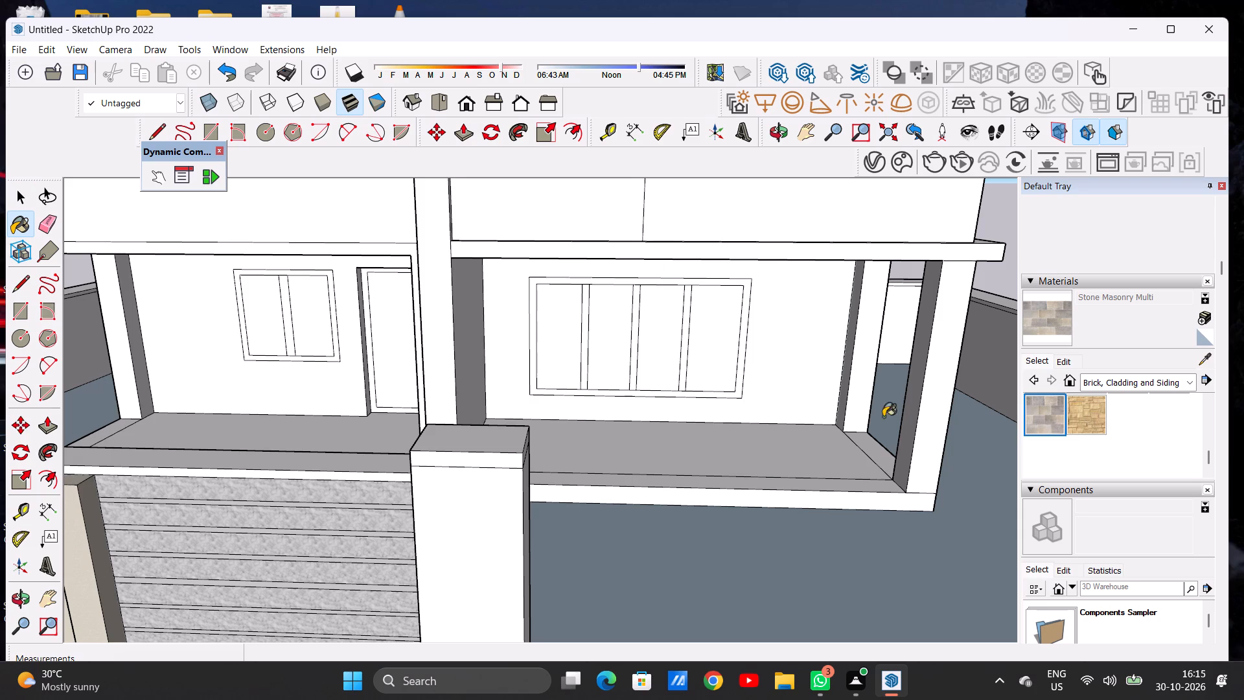
pyautogui.click(466, 550)
pyautogui.scroll(4, 478, 551)
pyautogui.scroll(-8, 535, 528)
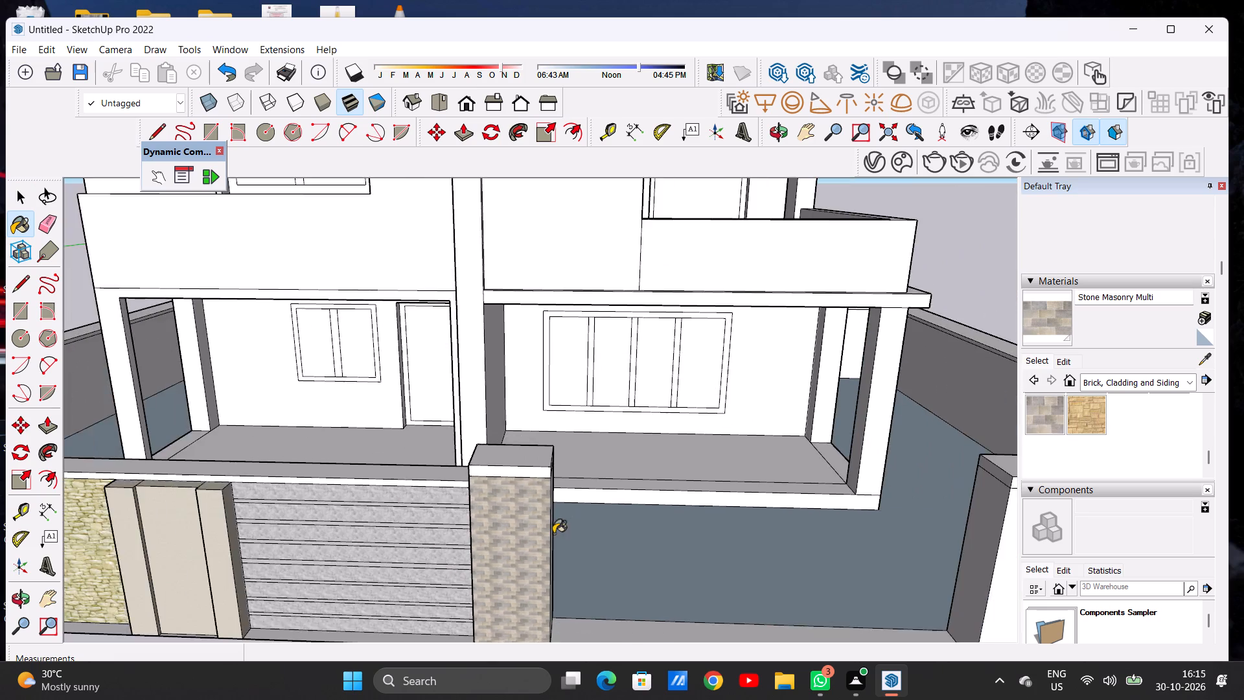
# Set the Stone Masonry Multi texture height to 5', keeping its proportions locked.
pyautogui.moveTo(529, 576); pyautogui.dragTo(543, 520, button='middle')
pyautogui.scroll(-1, 535, 520)
pyautogui.scroll(1, 535, 520)
pyautogui.scroll(-5, 535, 520)
pyautogui.scroll(14, 535, 524)
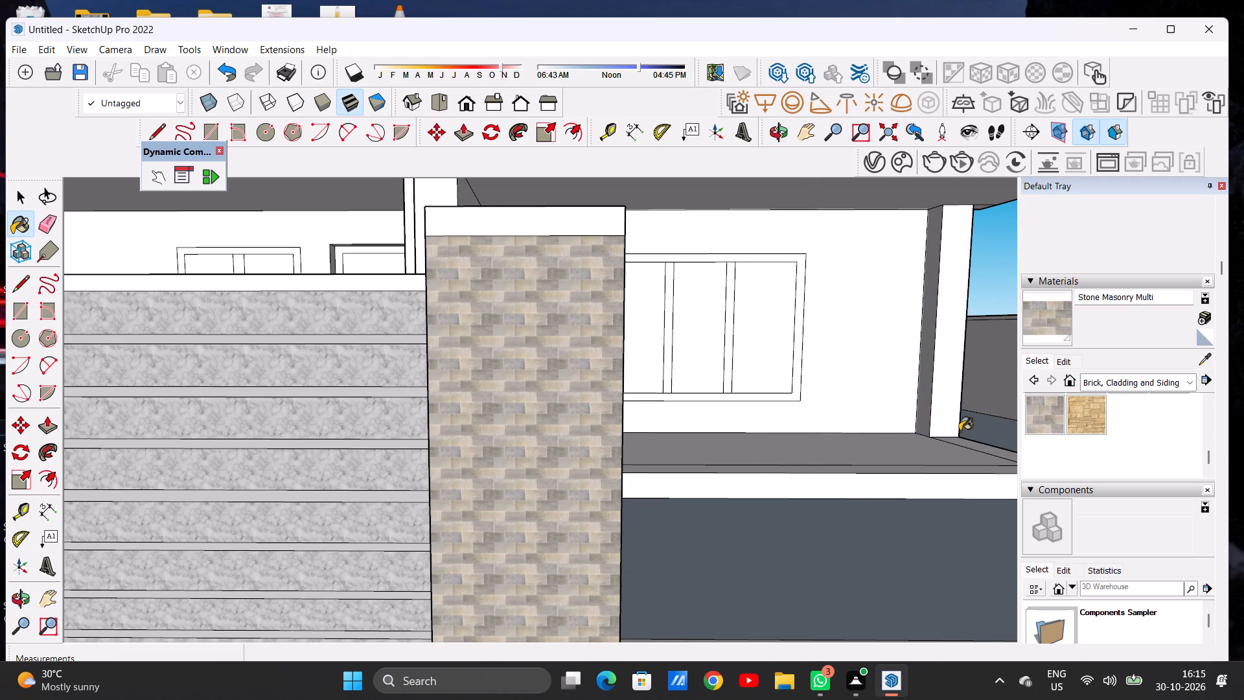
pyautogui.click(1059, 363)
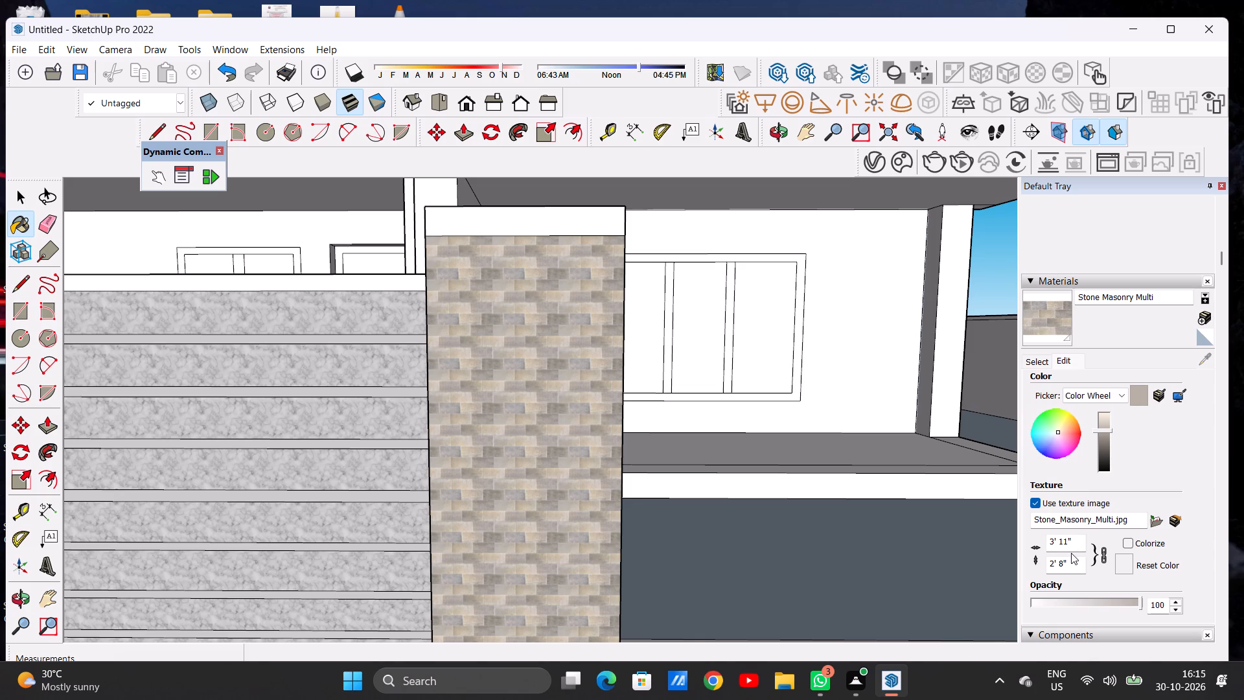
pyautogui.click(1071, 553)
pyautogui.click(1076, 565)
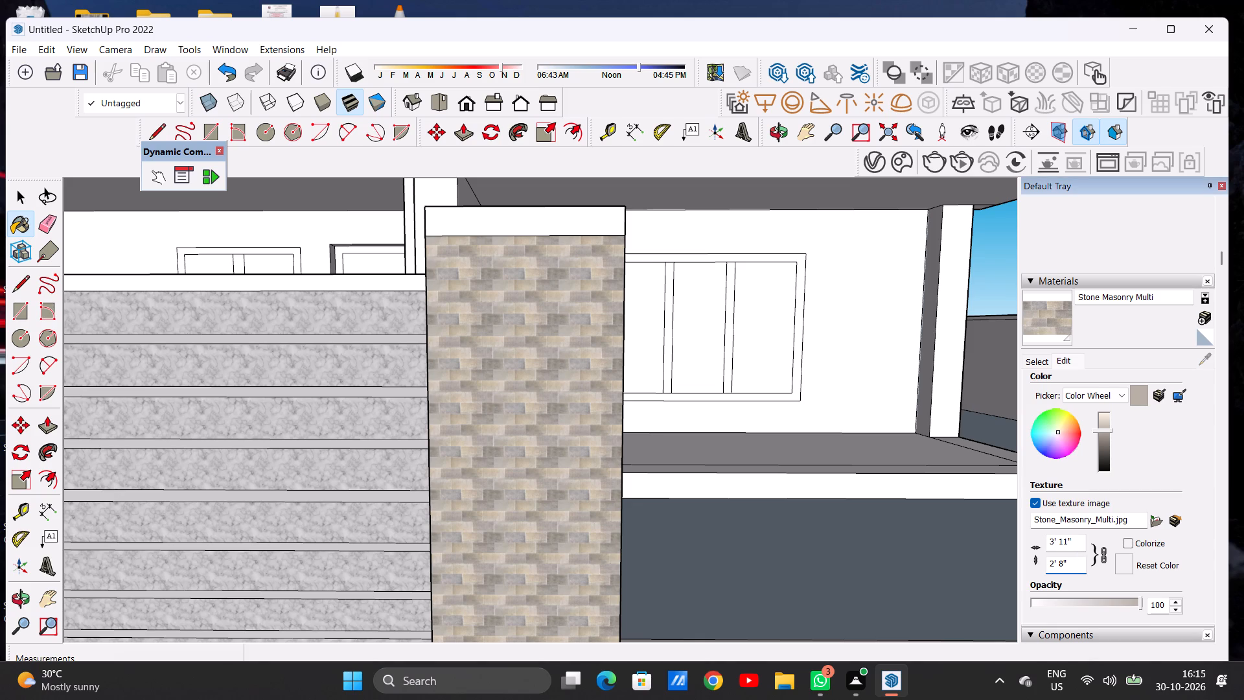
pyautogui.press('BackSpace')
pyautogui.press('BackSpace')
pyautogui.press('BackSpace')
pyautogui.press('BackSpace')
pyautogui.press('BackSpace')
pyautogui.press('BackSpace')
pyautogui.press('BackSpace')
pyautogui.press('BackSpace')
pyautogui.press('BackSpace')
pyautogui.press('BackSpace')
pyautogui.press('BackSpace')
pyautogui.press('BackSpace')
pyautogui.press('BackSpace')
pyautogui.press('BackSpace')
pyautogui.press('BackSpace')
pyautogui.press('BackSpace')
pyautogui.press('BackSpace')
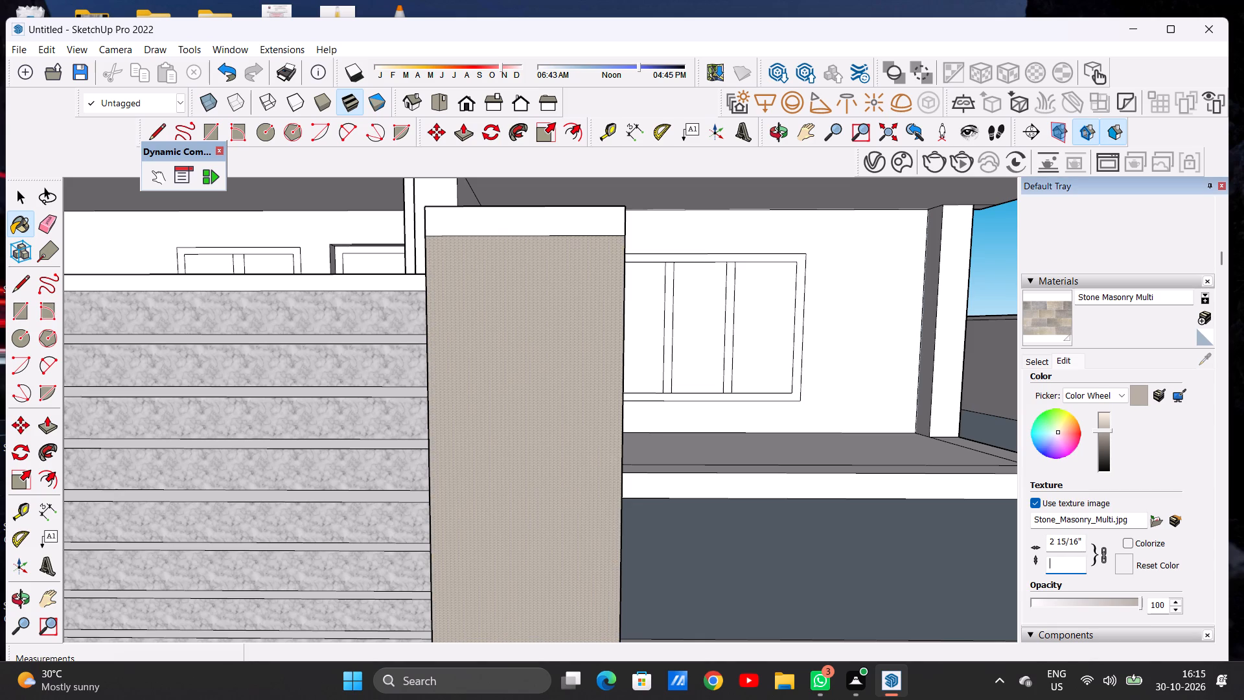
pyautogui.write("5'")
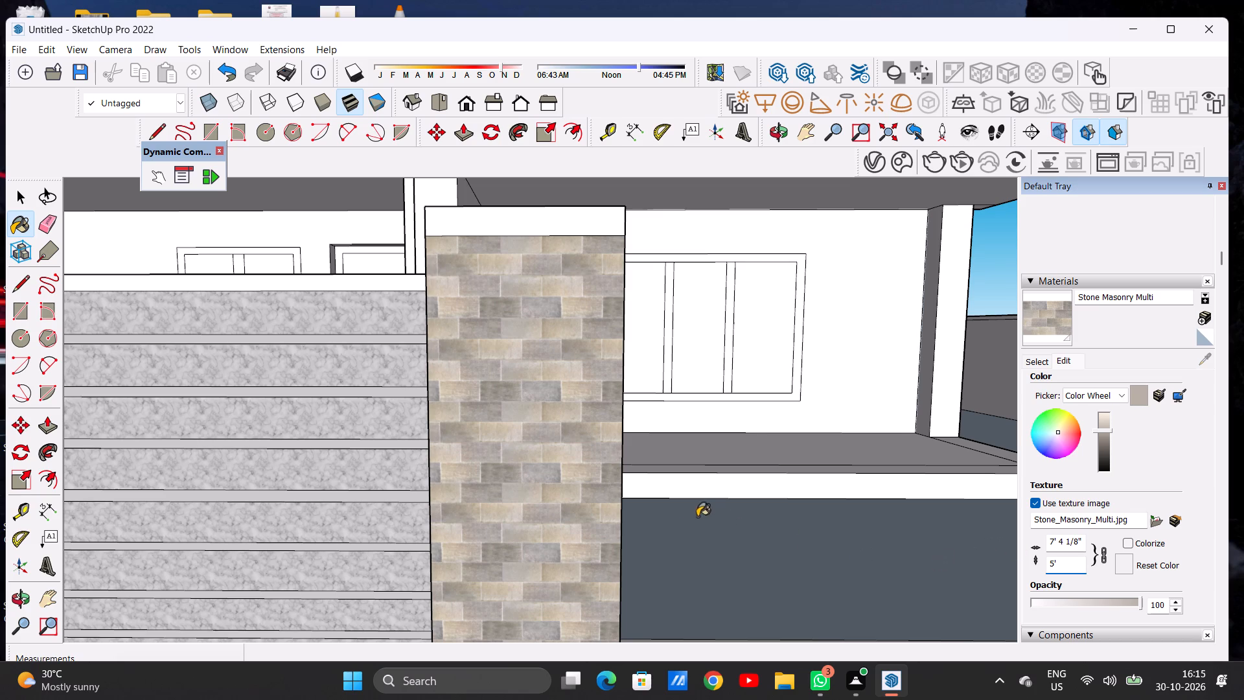
# Paint the same pillar's gate-facing side and its inner rear face with Stone Masonry Multi.
pyautogui.scroll(-11, 682, 514)
pyautogui.moveTo(665, 496); pyautogui.dragTo(489, 531, button='middle')
pyautogui.scroll(1, 509, 502)
pyautogui.scroll(-1, 509, 502)
pyautogui.scroll(10, 509, 502)
pyautogui.click(524, 490)
pyautogui.scroll(-7, 528, 491)
pyautogui.moveTo(584, 484); pyautogui.dragTo(342, 548, button='middle')
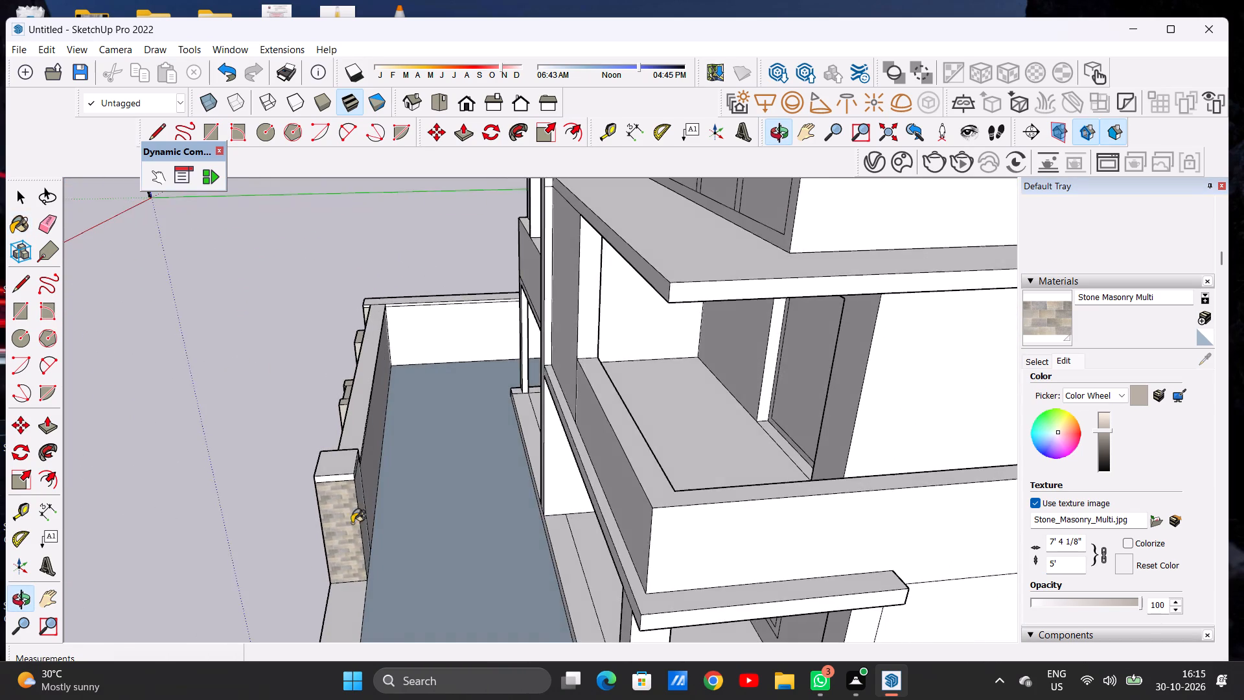
pyautogui.scroll(-1, 355, 500)
pyautogui.scroll(4, 355, 500)
pyautogui.scroll(-1, 352, 453)
pyautogui.scroll(20, 352, 453)
pyautogui.click(351, 489)
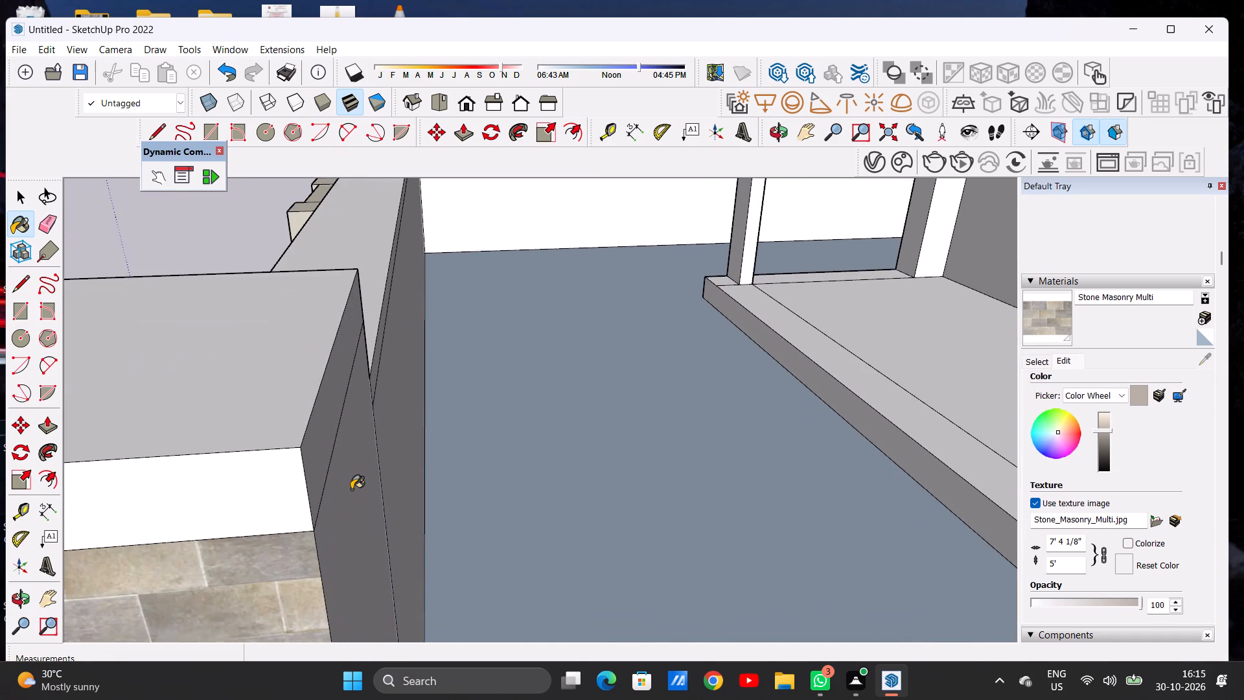
# Paint the same pillar's side face toward the marble panel with Stone Masonry Multi.
pyautogui.scroll(-20, 351, 489)
pyautogui.scroll(-1, 351, 489)
pyautogui.moveTo(270, 528); pyautogui.dragTo(702, 447, button='middle')
pyautogui.moveTo(604, 480); pyautogui.dragTo(744, 467, button='middle')
pyautogui.scroll(13, 752, 430)
pyautogui.scroll(-1, 807, 420)
pyautogui.scroll(1, 807, 420)
pyautogui.scroll(-1, 838, 393)
pyautogui.scroll(4, 838, 392)
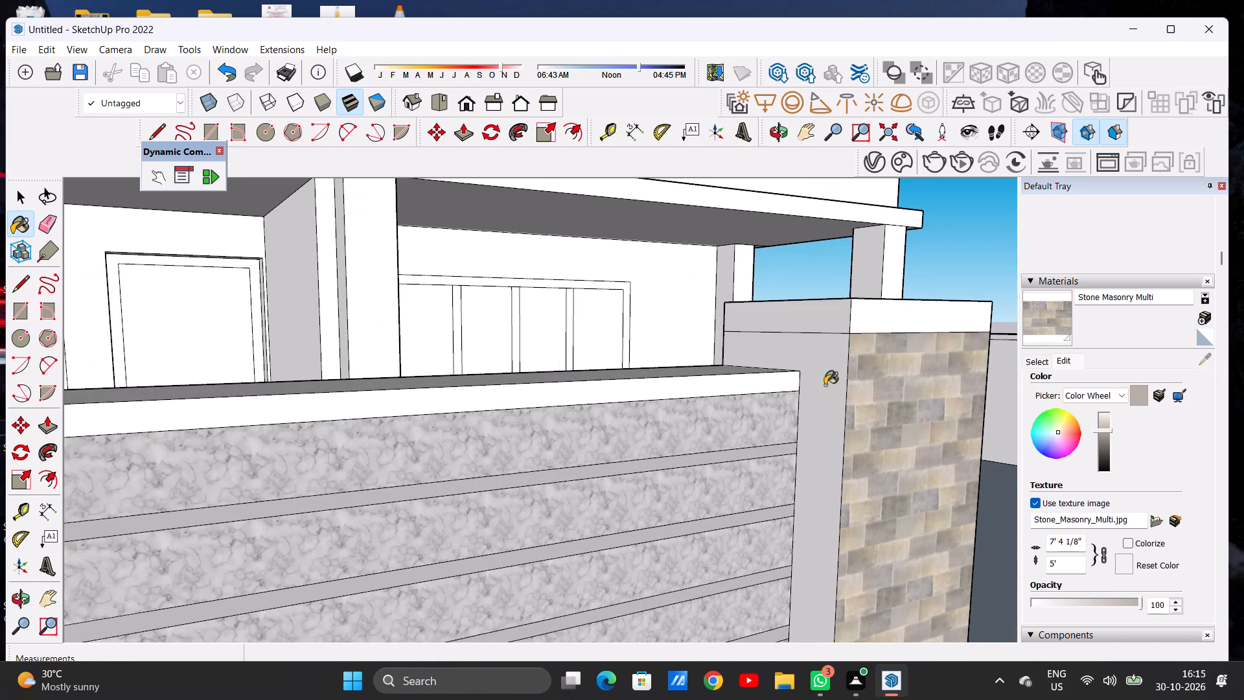
pyautogui.click(825, 385)
# Paint the front and gate-facing side of the pillar across the gate opening with Stone Masonry Multi.
pyautogui.scroll(-5, 715, 412)
pyautogui.scroll(1, 660, 435)
pyautogui.scroll(-2, 651, 435)
pyautogui.scroll(-16, 581, 473)
pyautogui.moveTo(768, 474); pyautogui.dragTo(614, 475, button='middle')
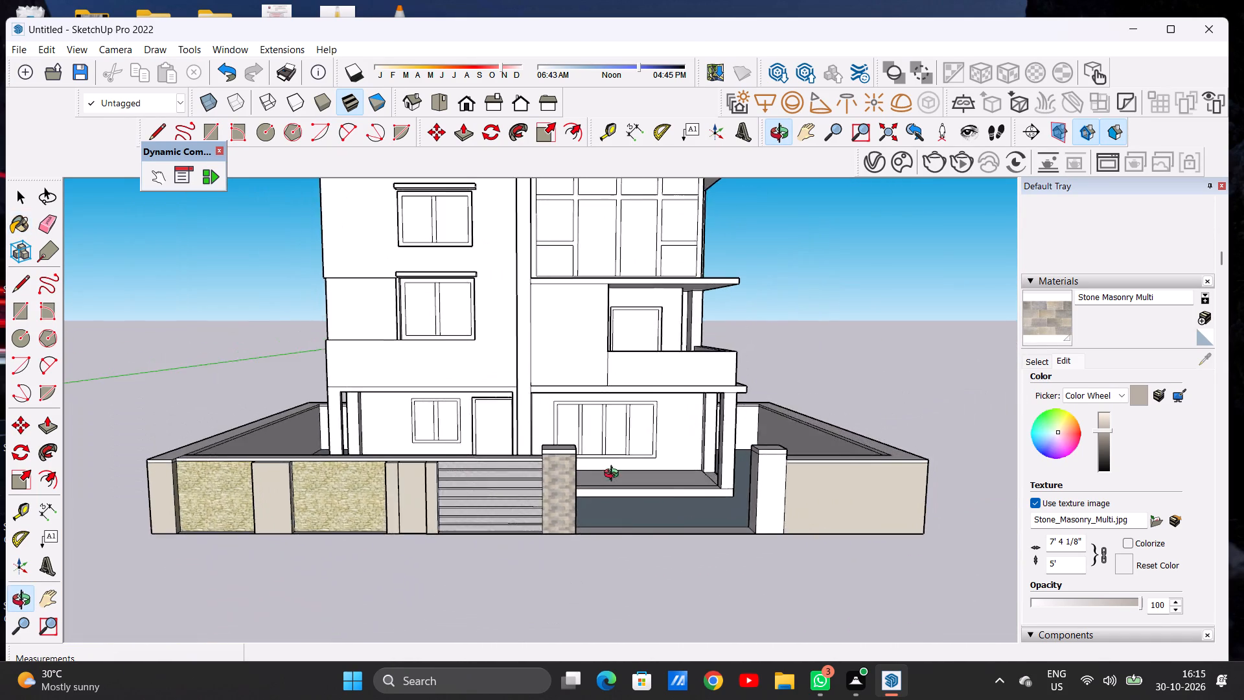
pyautogui.moveTo(614, 475); pyautogui.dragTo(597, 477, button='middle')
pyautogui.scroll(15, 754, 479)
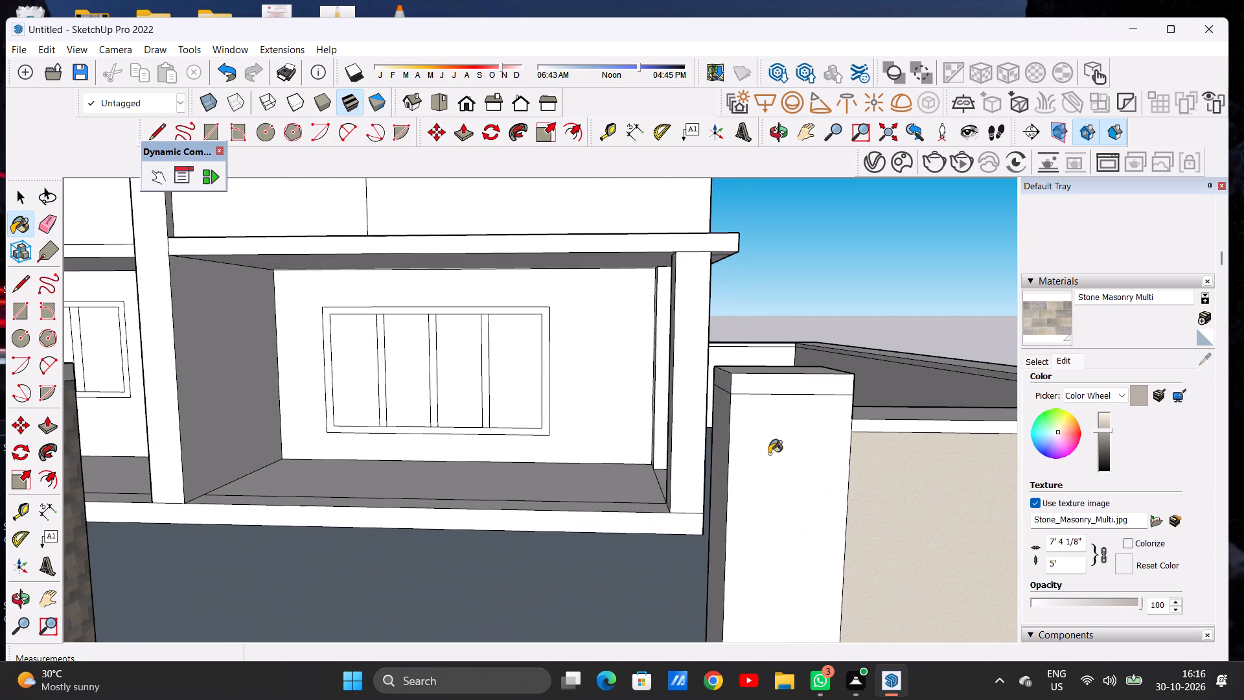
pyautogui.click(769, 454)
pyautogui.moveTo(731, 453); pyautogui.dragTo(901, 493, button='middle')
pyautogui.click(821, 459)
pyautogui.moveTo(886, 453); pyautogui.dragTo(846, 450, button='middle')
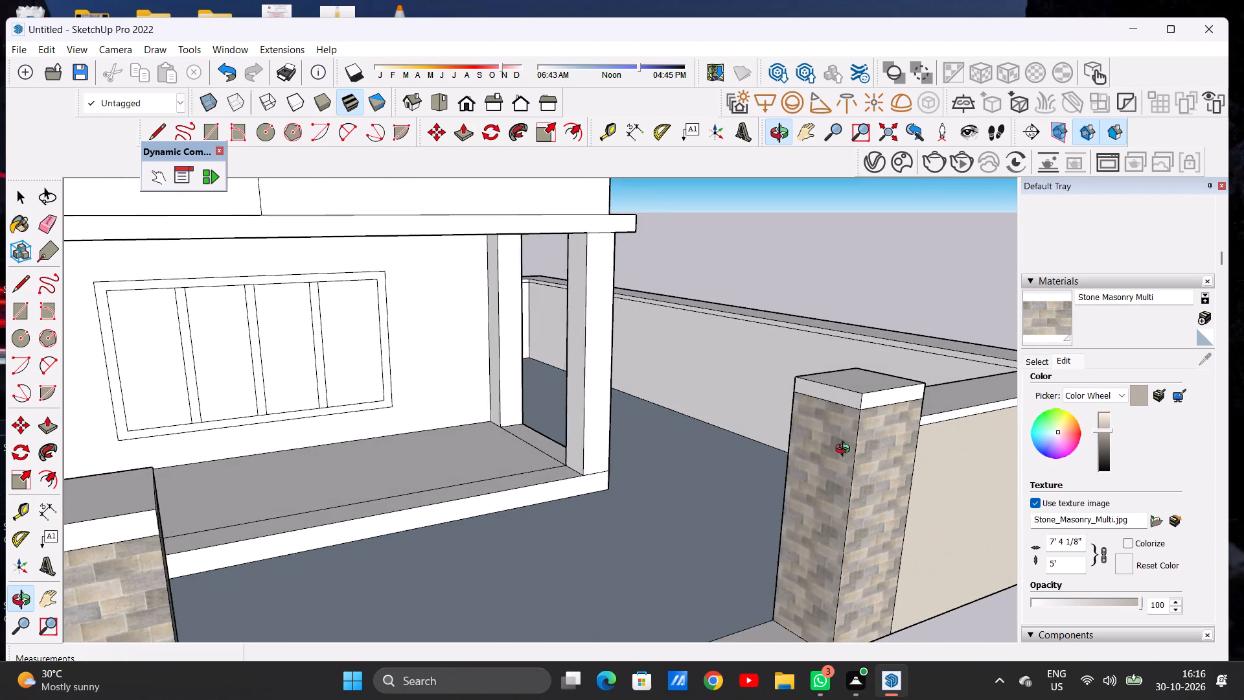
# Paint the second gate pillar's side face above the adjoining boundary wall and its inner rear face with Stone Masonry Multi.
pyautogui.moveTo(846, 450); pyautogui.dragTo(472, 456, button='middle')
pyautogui.scroll(5, 197, 420)
pyautogui.click(253, 432)
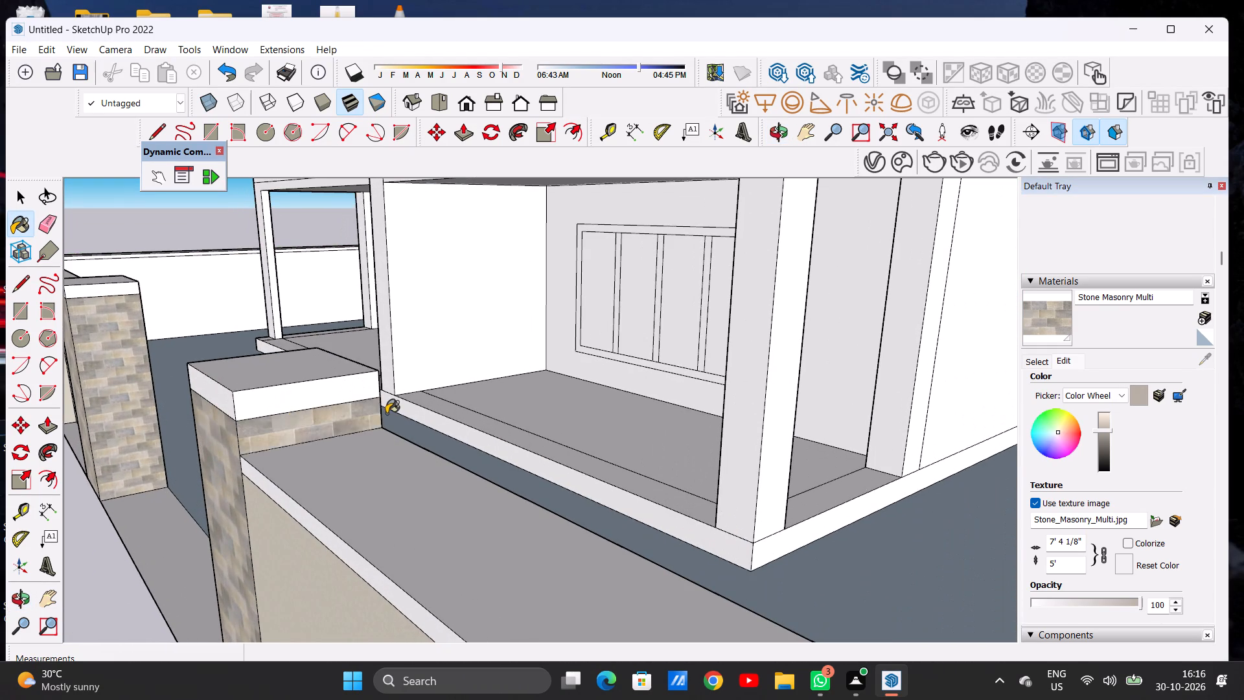
pyautogui.moveTo(381, 419); pyautogui.dragTo(174, 468, button='middle')
pyautogui.scroll(5, 351, 395)
pyautogui.click(361, 382)
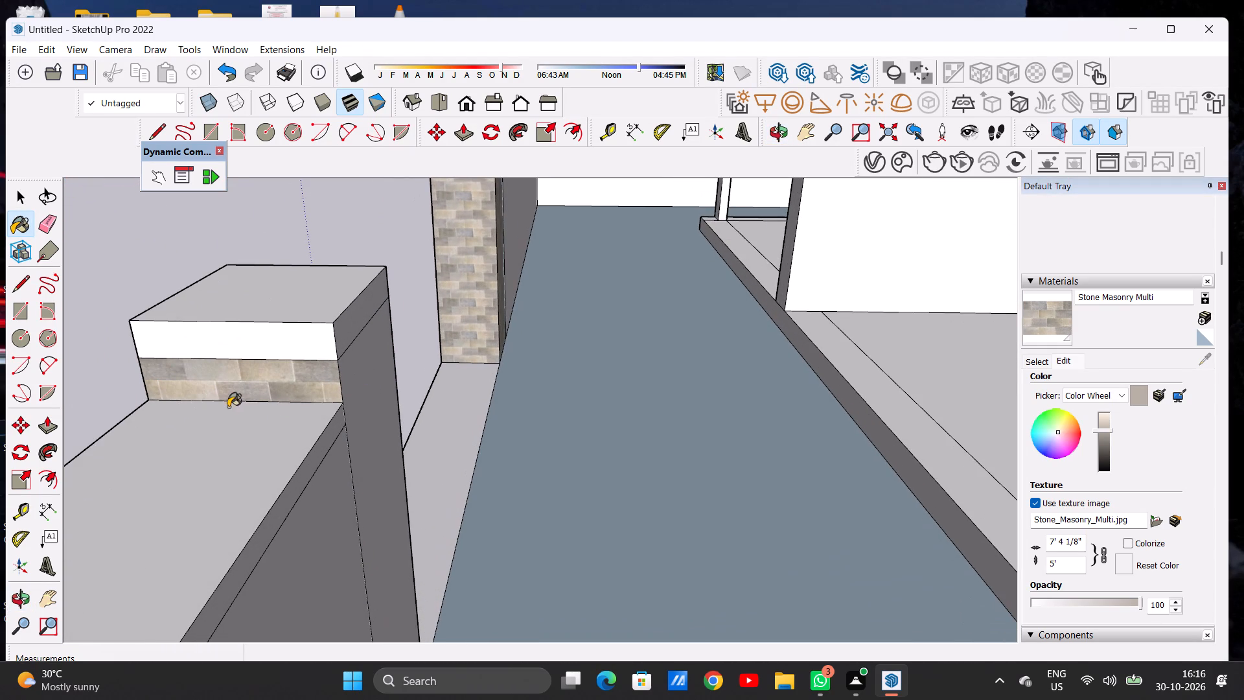
# Inspect both stone-clad gate pillars, the front boundary wall and the house front from several angles.
pyautogui.moveTo(264, 415); pyautogui.dragTo(702, 369, button='middle')
pyautogui.scroll(-12, 665, 418)
pyautogui.scroll(1, 652, 425)
pyautogui.scroll(-7, 651, 426)
pyautogui.moveTo(586, 456); pyautogui.dragTo(596, 449, button='middle')
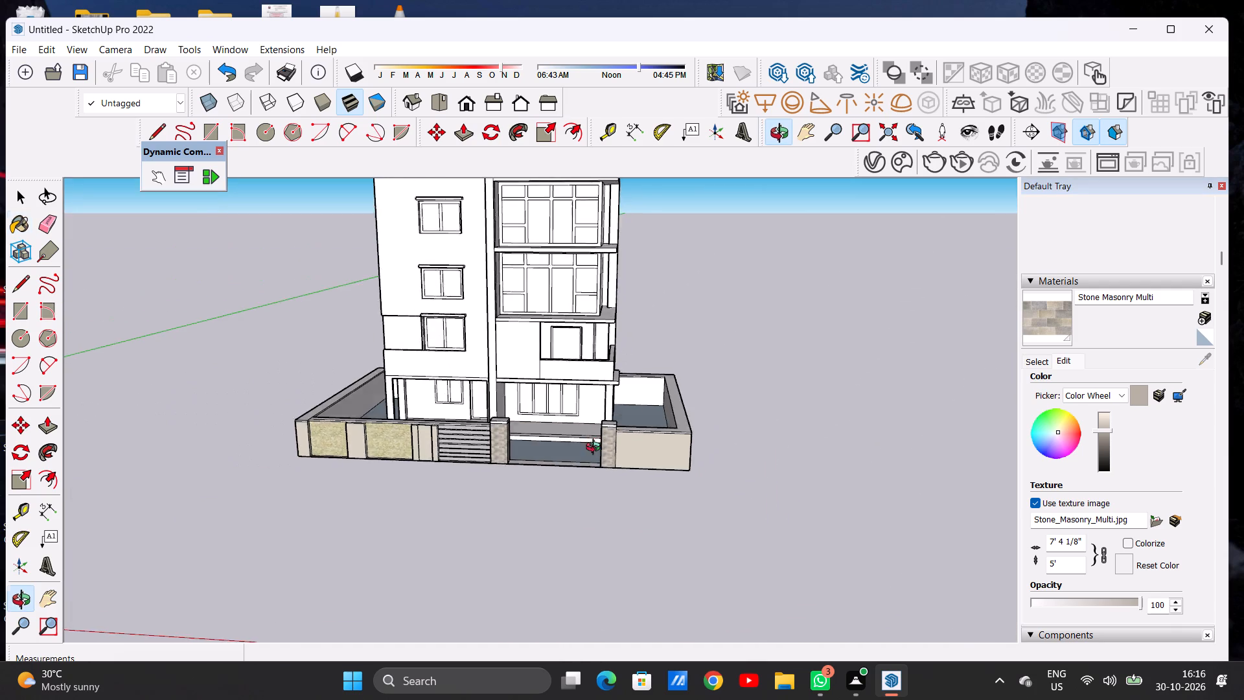
pyautogui.moveTo(596, 449); pyautogui.dragTo(604, 432, button='middle')
pyautogui.scroll(-2, 604, 432)
pyautogui.scroll(13, 611, 428)
pyautogui.scroll(-1, 596, 405)
pyautogui.scroll(3, 596, 405)
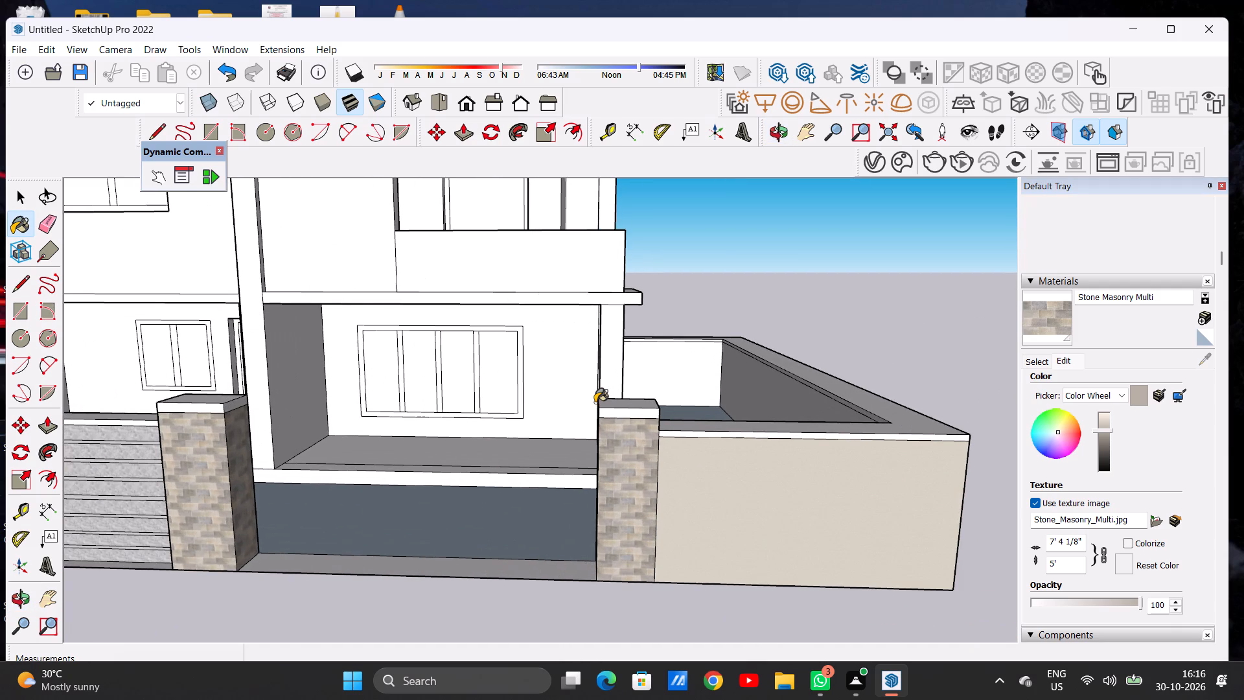
pyautogui.scroll(-4, 466, 429)
pyautogui.moveTo(336, 434); pyautogui.dragTo(396, 484, button='middle')
pyautogui.scroll(-11, 405, 497)
pyautogui.scroll(16, 380, 504)
pyautogui.scroll(-1, 378, 506)
pyautogui.scroll(1, 378, 506)
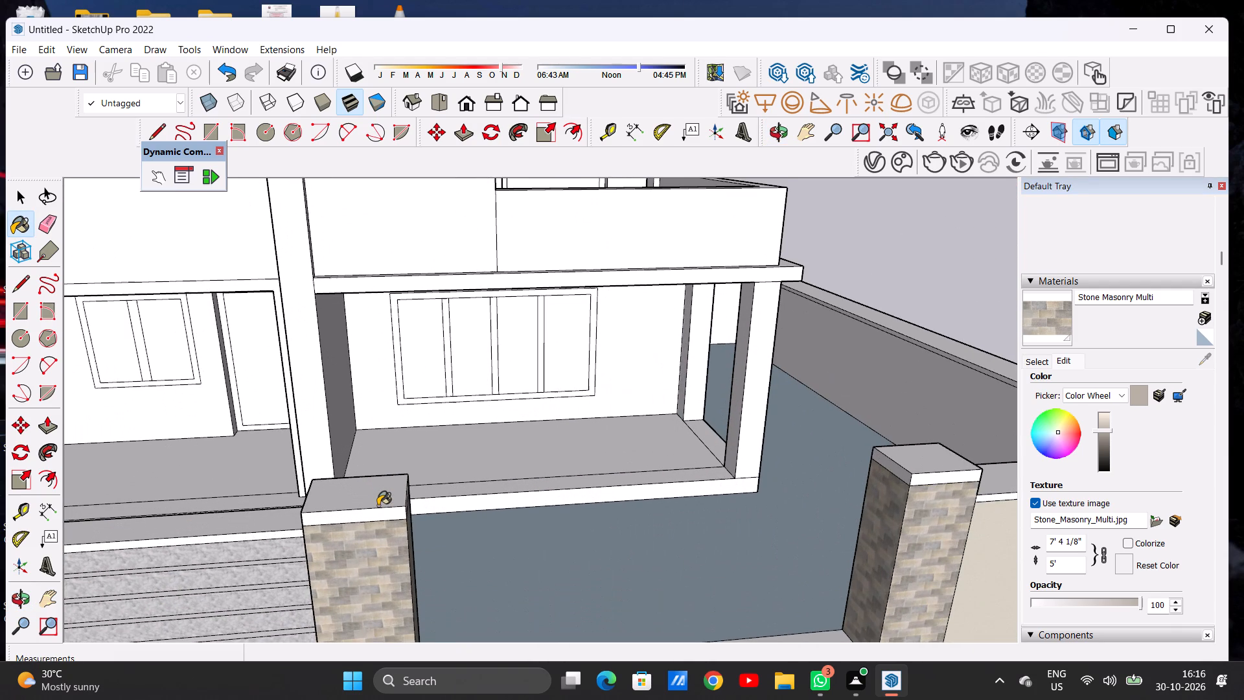
pyautogui.press('space')
pyautogui.scroll(-10, 421, 537)
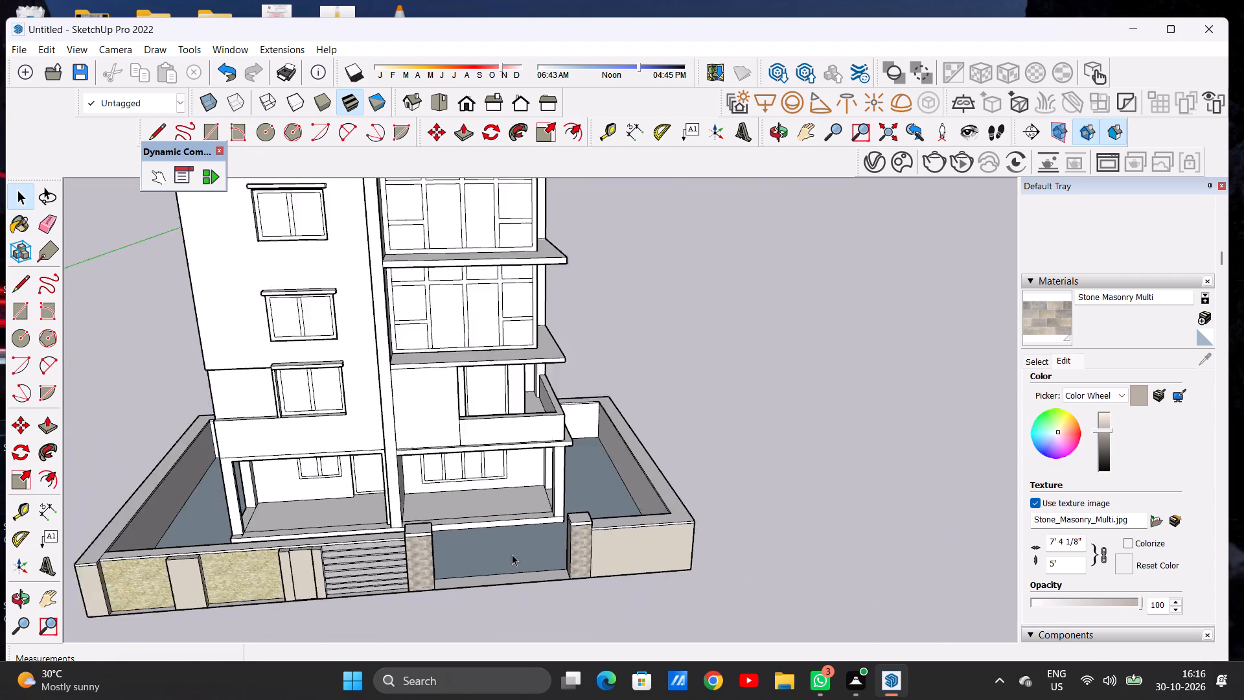
pyautogui.scroll(-2, 512, 554)
pyautogui.moveTo(511, 579); pyautogui.dragTo(438, 521, button='middle')
pyautogui.scroll(13, 396, 513)
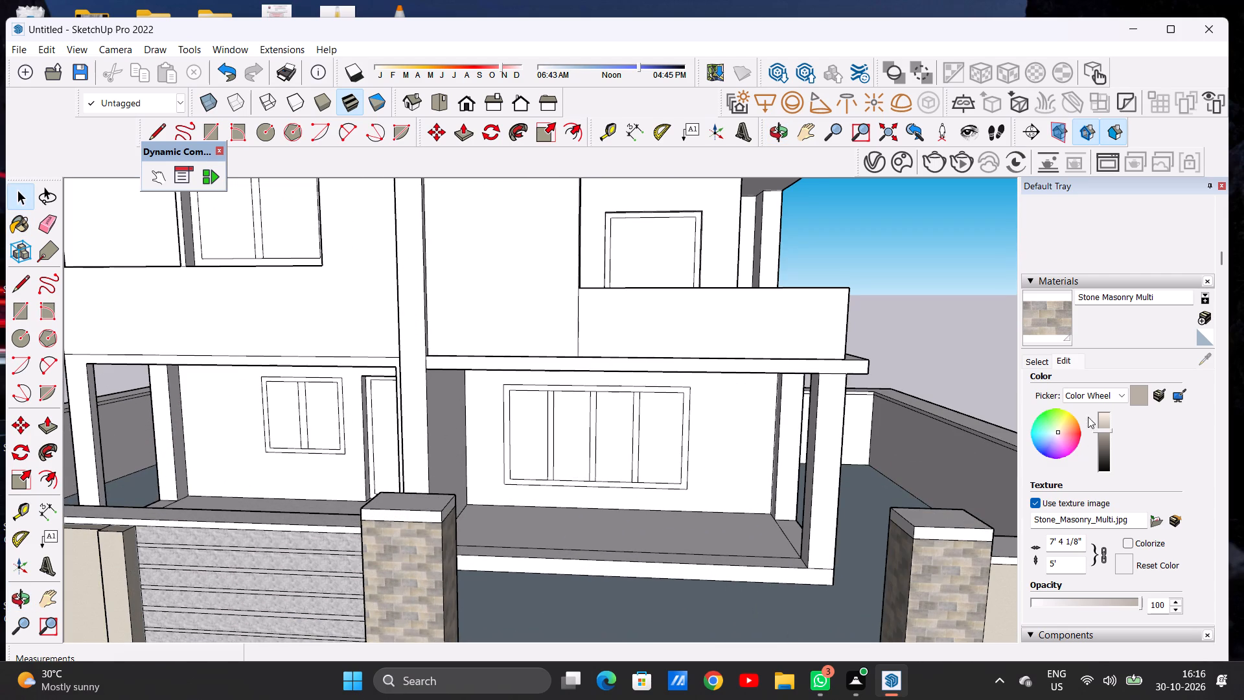
# Browse the material library for the next finish, switching from Brick, Cladding and Siding to the Colors collection.
pyautogui.click(1033, 356)
pyautogui.click(1100, 384)
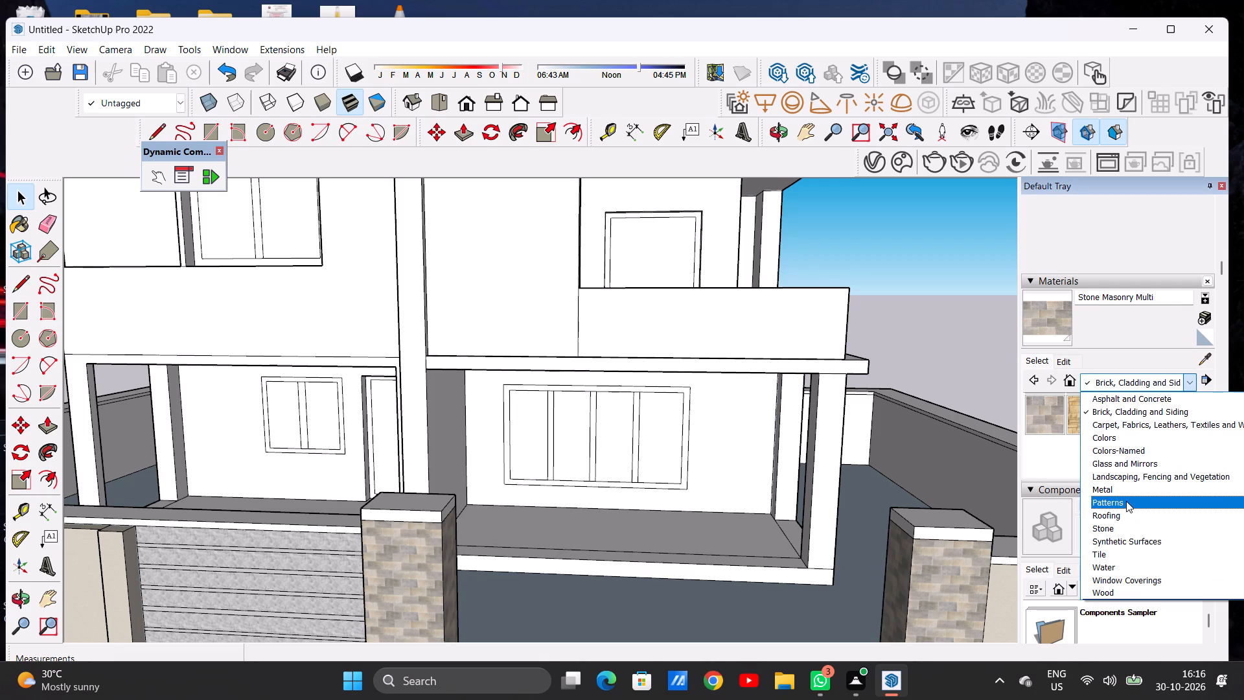
pyautogui.click(1112, 439)
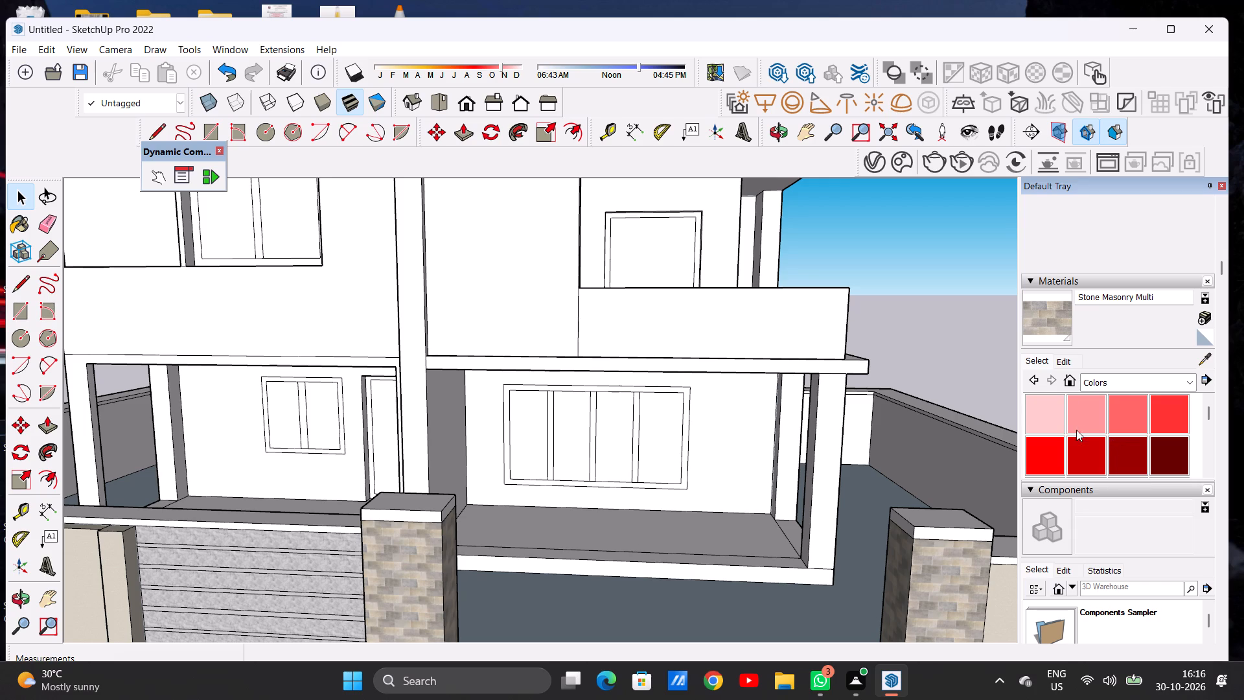
pyautogui.click(1127, 381)
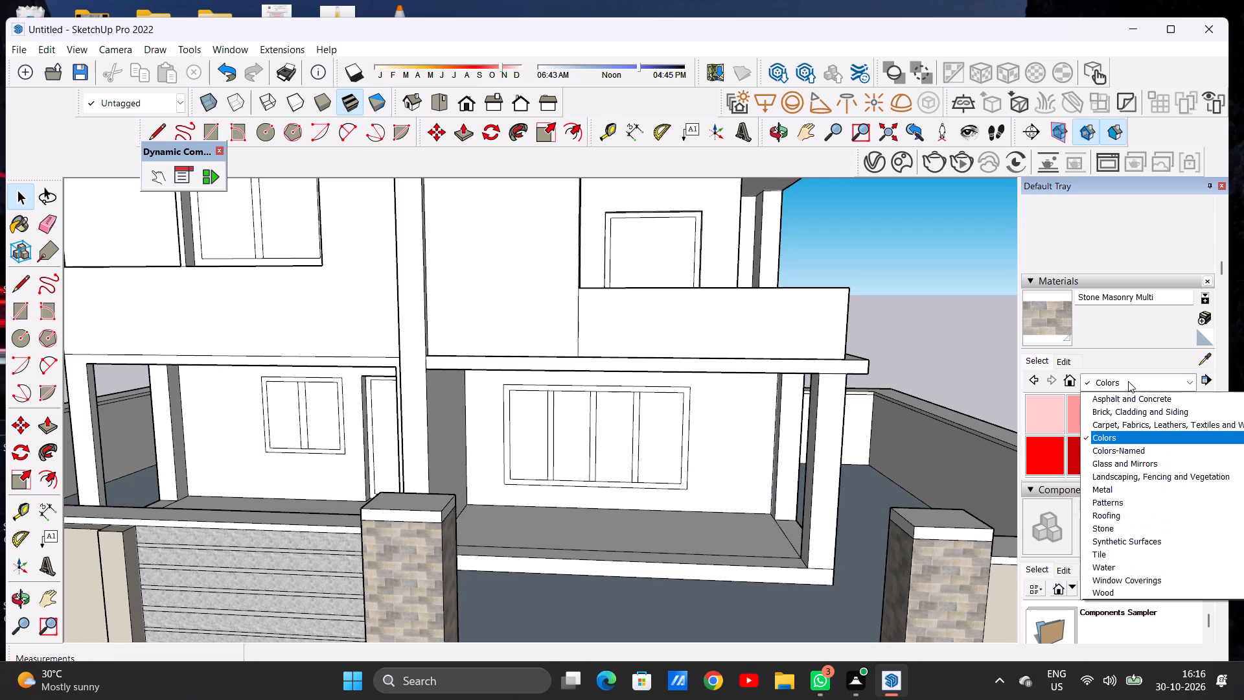
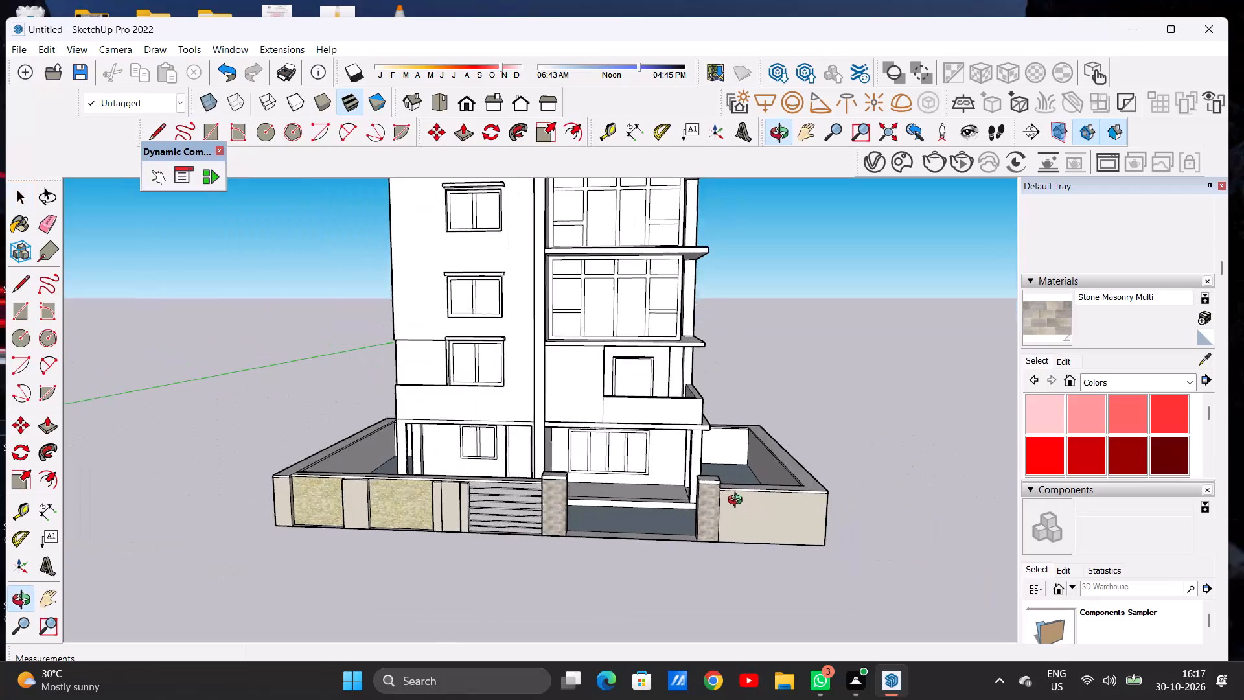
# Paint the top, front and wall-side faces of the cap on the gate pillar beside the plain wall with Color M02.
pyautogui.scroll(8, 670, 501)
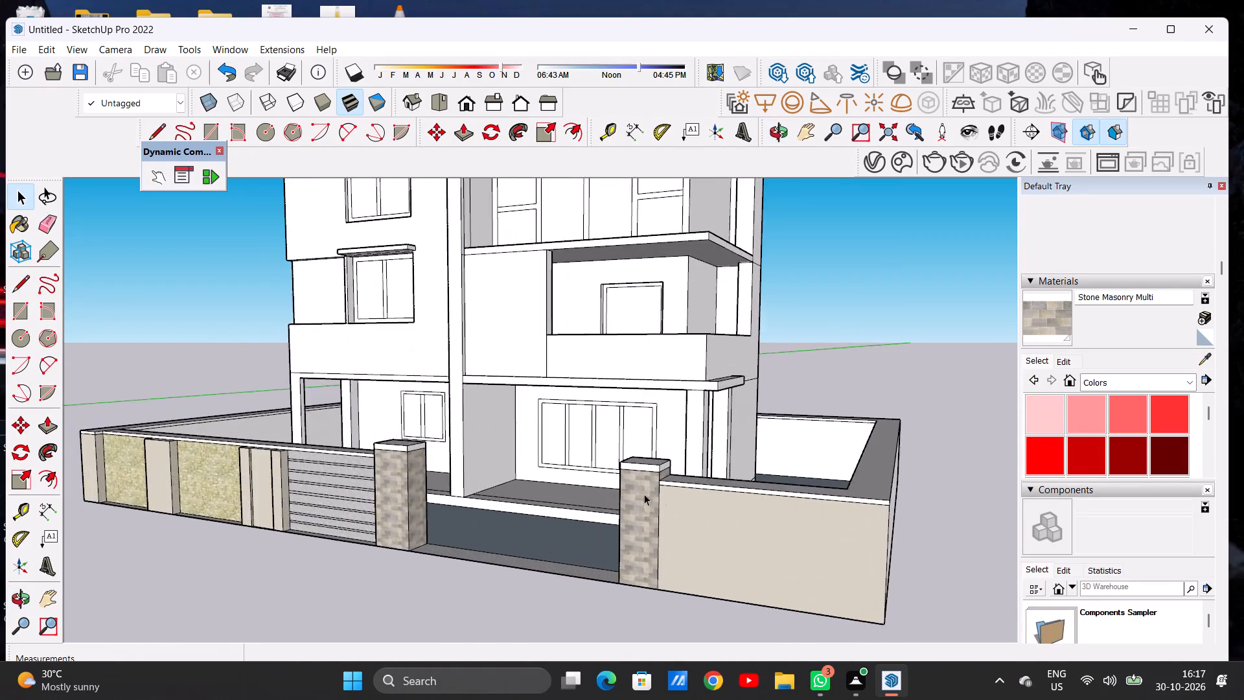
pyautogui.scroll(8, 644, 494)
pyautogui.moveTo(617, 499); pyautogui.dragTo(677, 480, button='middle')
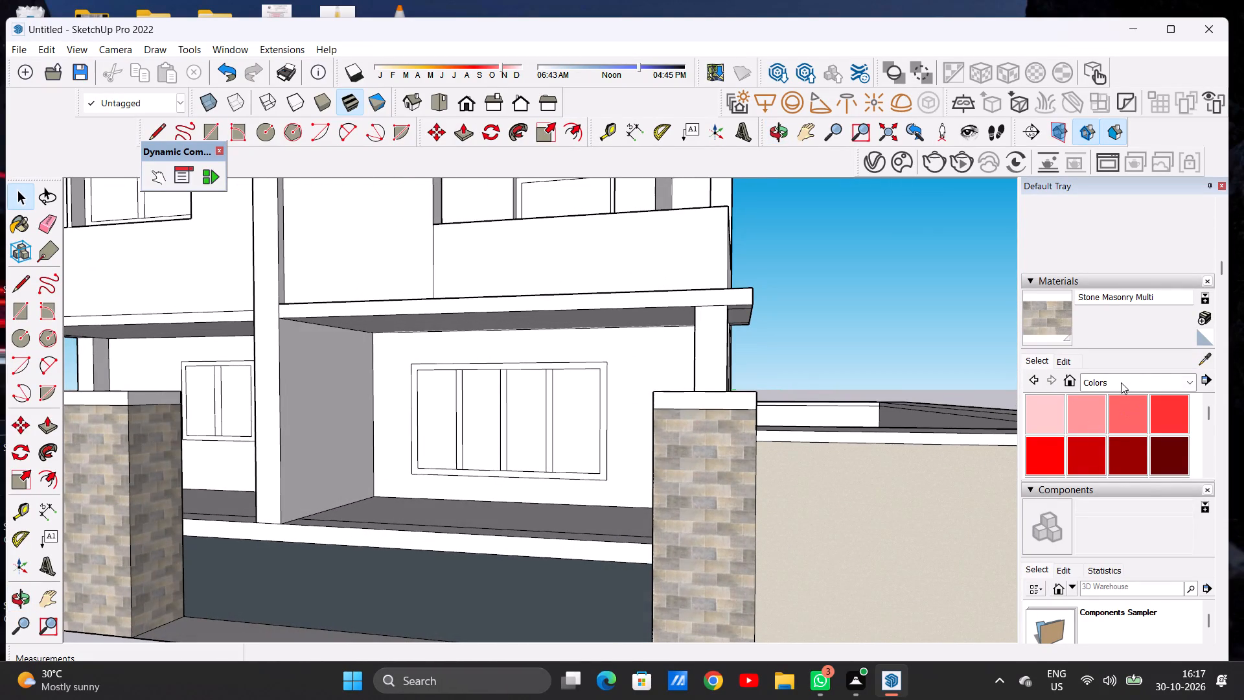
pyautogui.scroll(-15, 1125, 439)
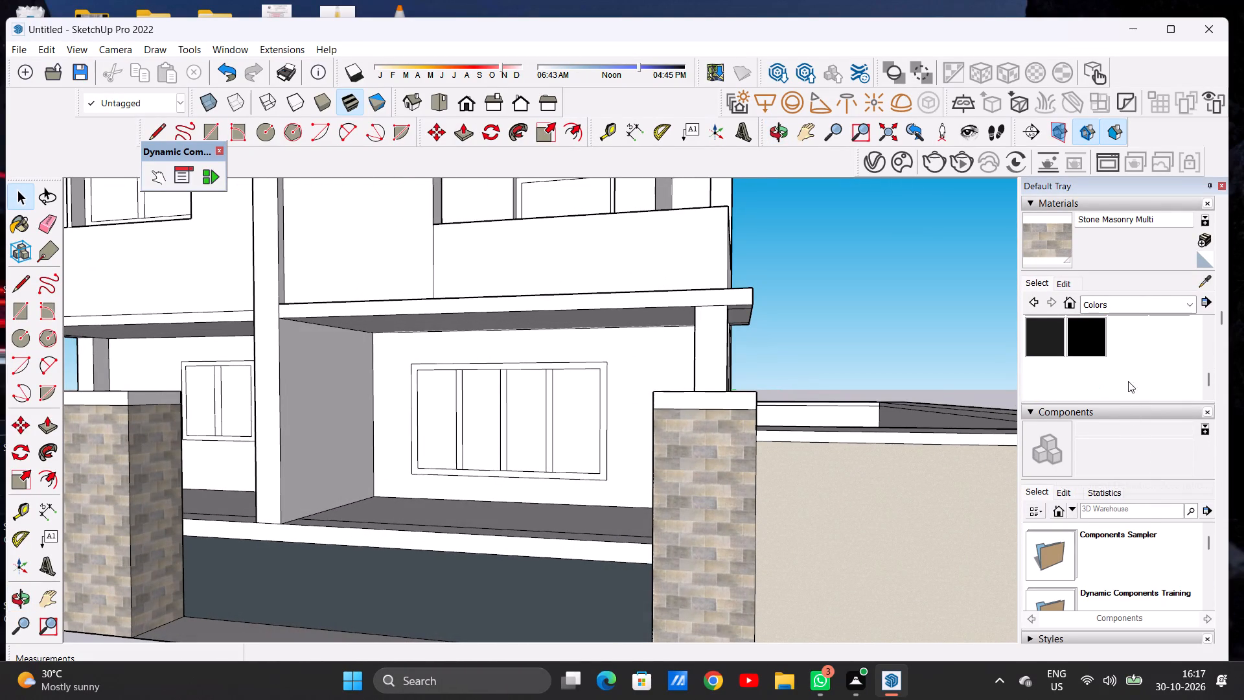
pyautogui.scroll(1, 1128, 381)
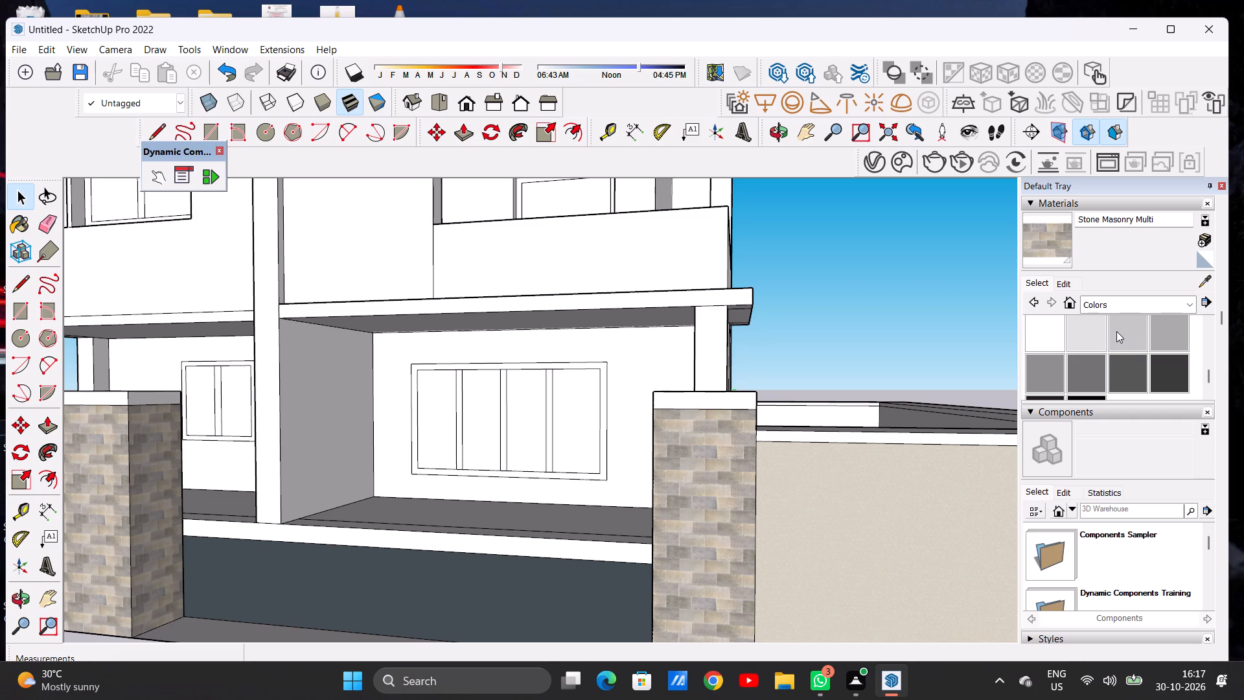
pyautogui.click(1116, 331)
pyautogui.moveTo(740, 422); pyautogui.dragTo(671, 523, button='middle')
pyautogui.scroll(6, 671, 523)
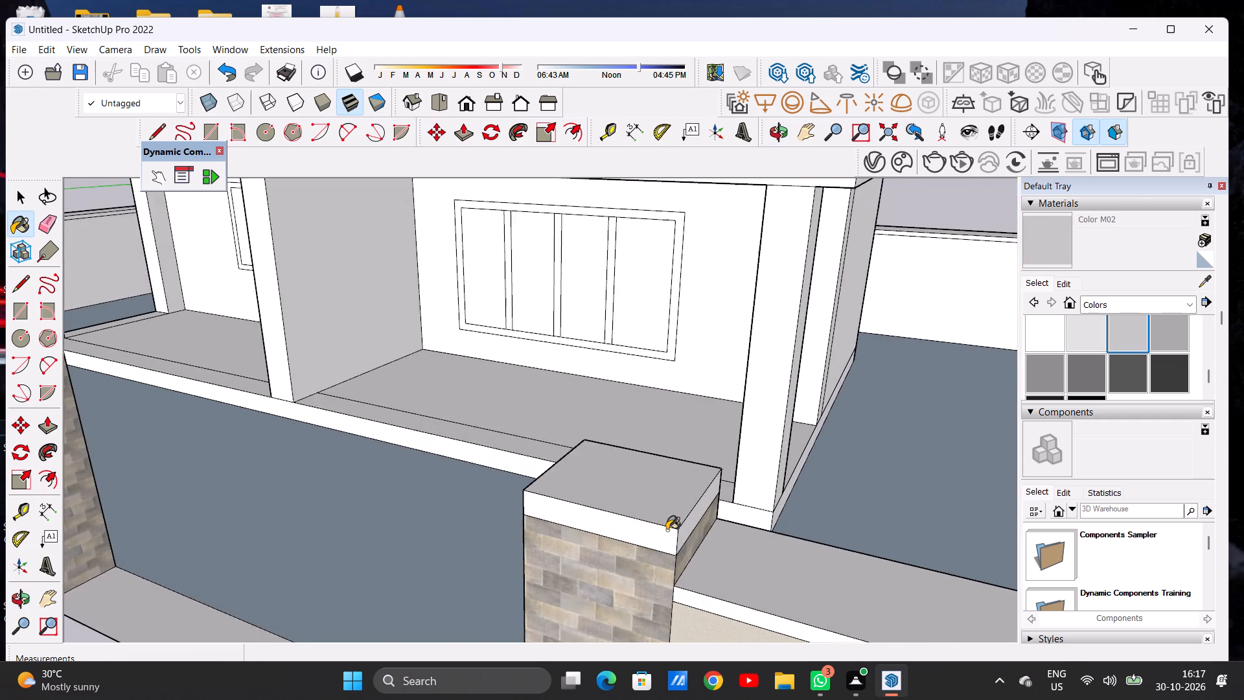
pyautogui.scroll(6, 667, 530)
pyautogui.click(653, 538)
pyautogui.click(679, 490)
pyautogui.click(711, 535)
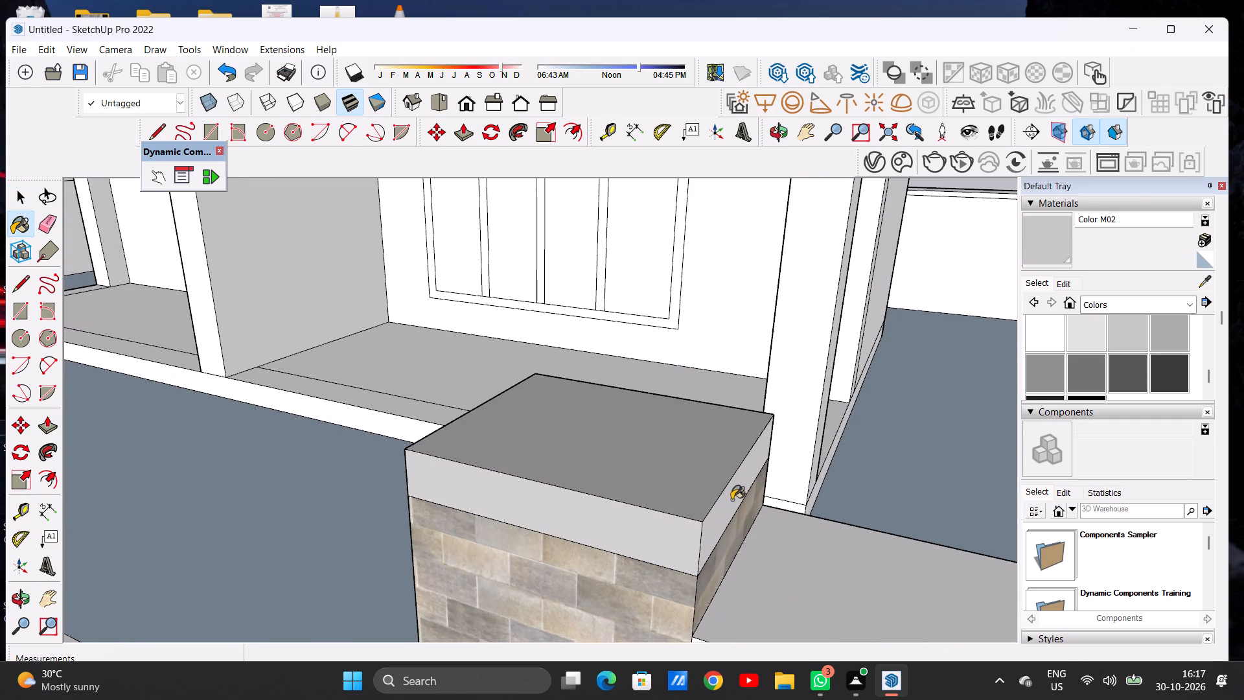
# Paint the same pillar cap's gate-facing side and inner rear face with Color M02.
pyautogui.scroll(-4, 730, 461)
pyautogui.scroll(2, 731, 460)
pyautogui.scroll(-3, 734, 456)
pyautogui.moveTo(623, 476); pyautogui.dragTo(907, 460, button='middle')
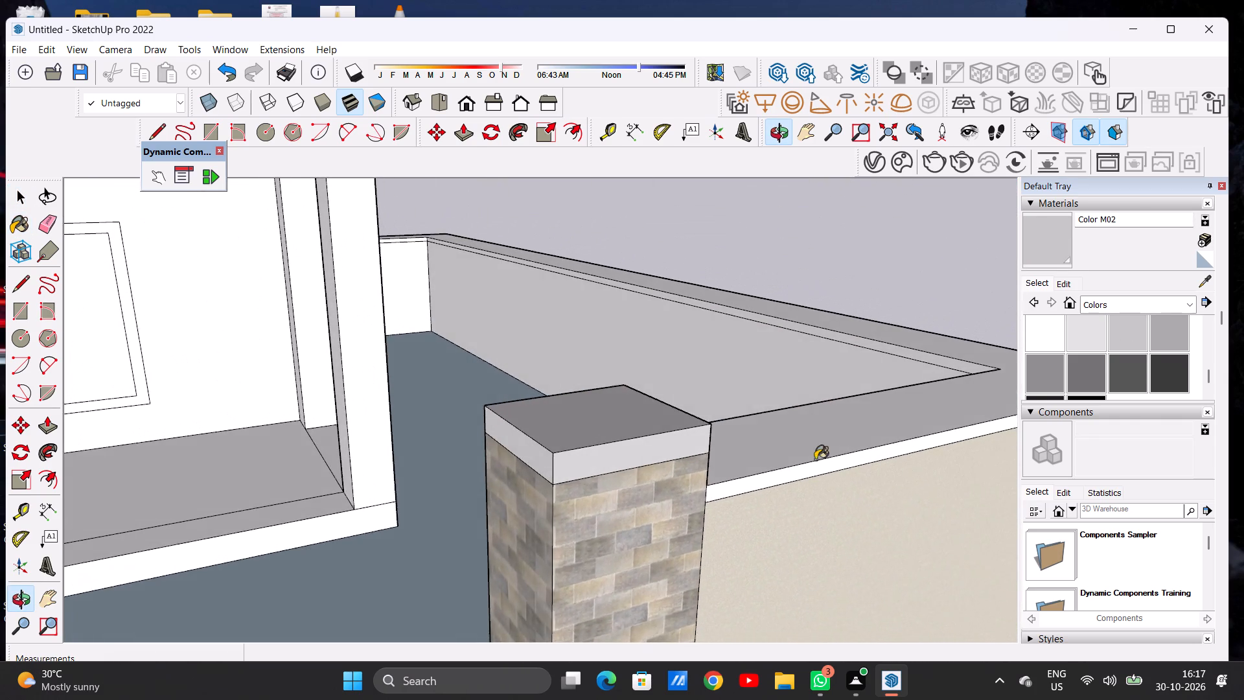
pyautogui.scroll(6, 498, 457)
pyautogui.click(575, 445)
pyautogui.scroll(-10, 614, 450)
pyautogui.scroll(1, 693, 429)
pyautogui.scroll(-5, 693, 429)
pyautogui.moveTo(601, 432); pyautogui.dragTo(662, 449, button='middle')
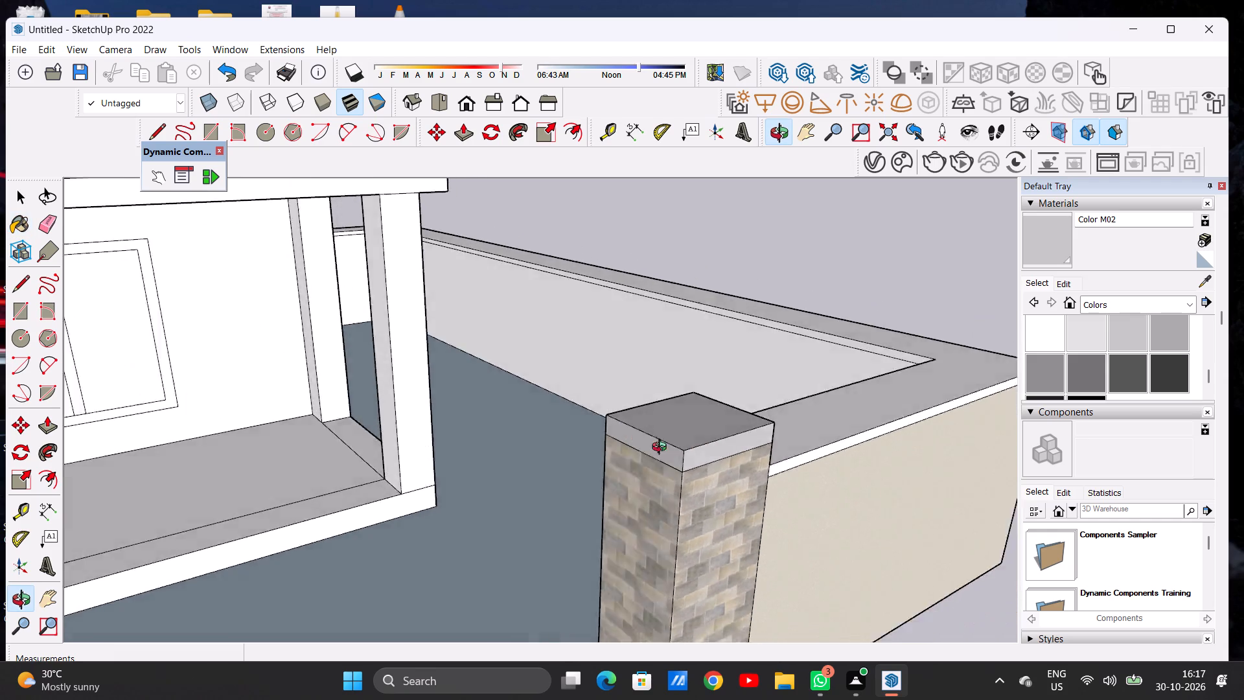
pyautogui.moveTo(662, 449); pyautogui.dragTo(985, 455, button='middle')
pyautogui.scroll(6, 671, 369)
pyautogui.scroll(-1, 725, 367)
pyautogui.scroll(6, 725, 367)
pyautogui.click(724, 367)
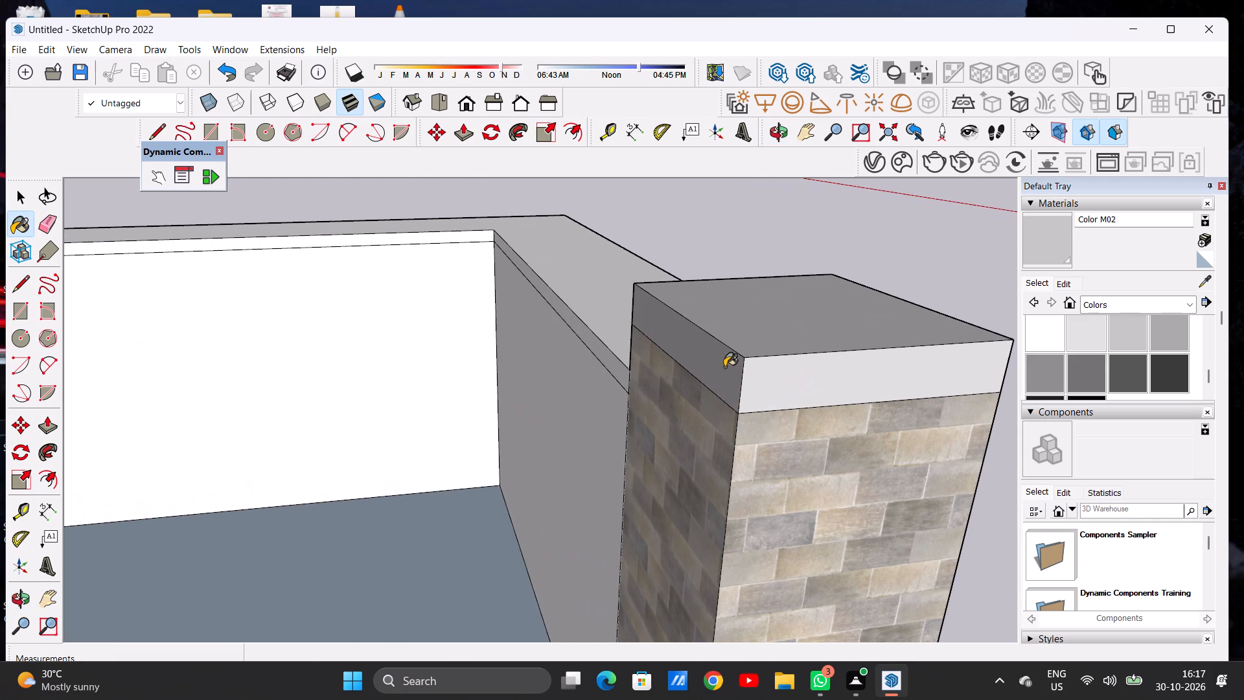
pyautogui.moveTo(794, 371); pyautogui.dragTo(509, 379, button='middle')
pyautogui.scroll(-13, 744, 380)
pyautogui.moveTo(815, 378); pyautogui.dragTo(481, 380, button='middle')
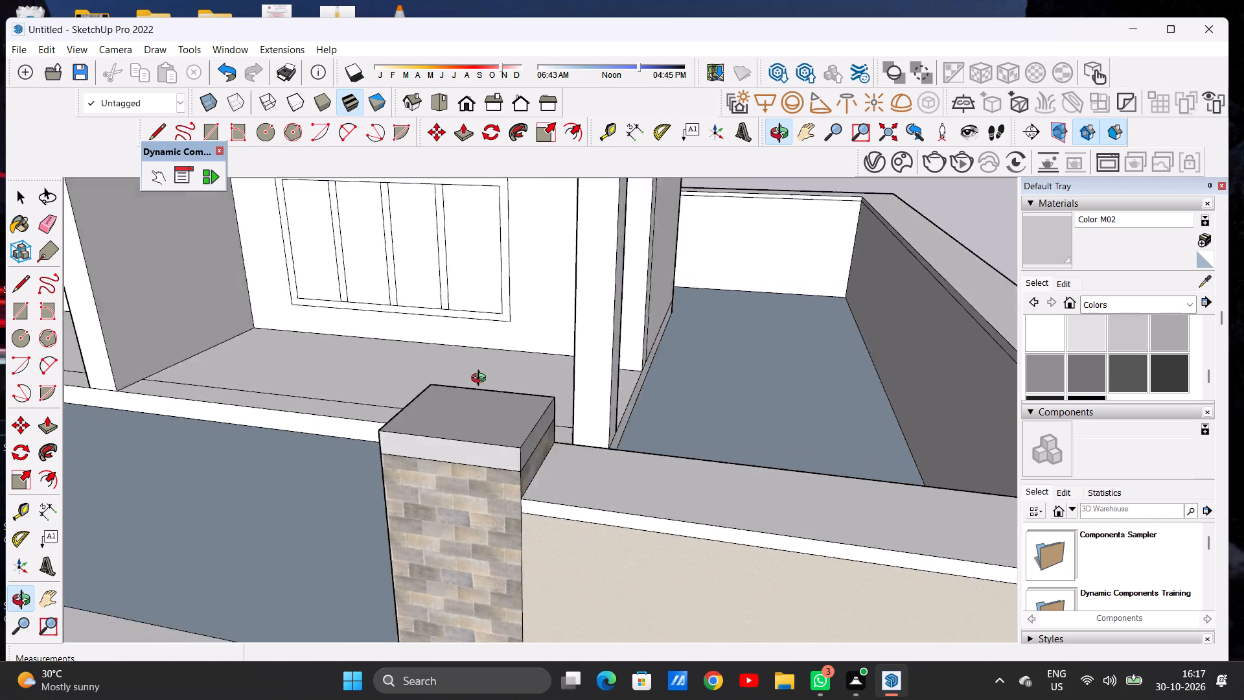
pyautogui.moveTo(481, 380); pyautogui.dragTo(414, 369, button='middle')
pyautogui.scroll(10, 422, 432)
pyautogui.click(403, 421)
# Inspect the pillar cap's colour against the boundary wall, the other gate pillar and the house front.
pyautogui.scroll(-10, 565, 415)
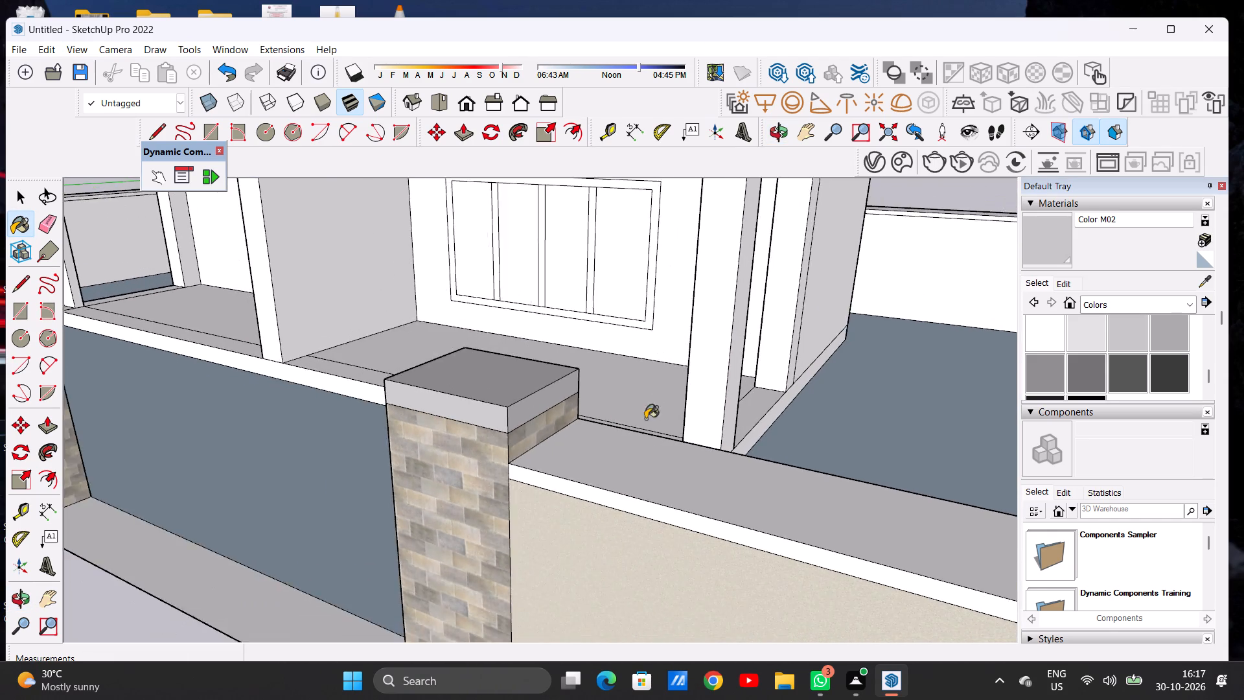
pyautogui.scroll(-18, 645, 419)
pyautogui.moveTo(553, 426); pyautogui.dragTo(652, 359, button='middle')
pyautogui.scroll(5, 586, 366)
pyautogui.scroll(-1, 586, 371)
pyautogui.scroll(2, 586, 373)
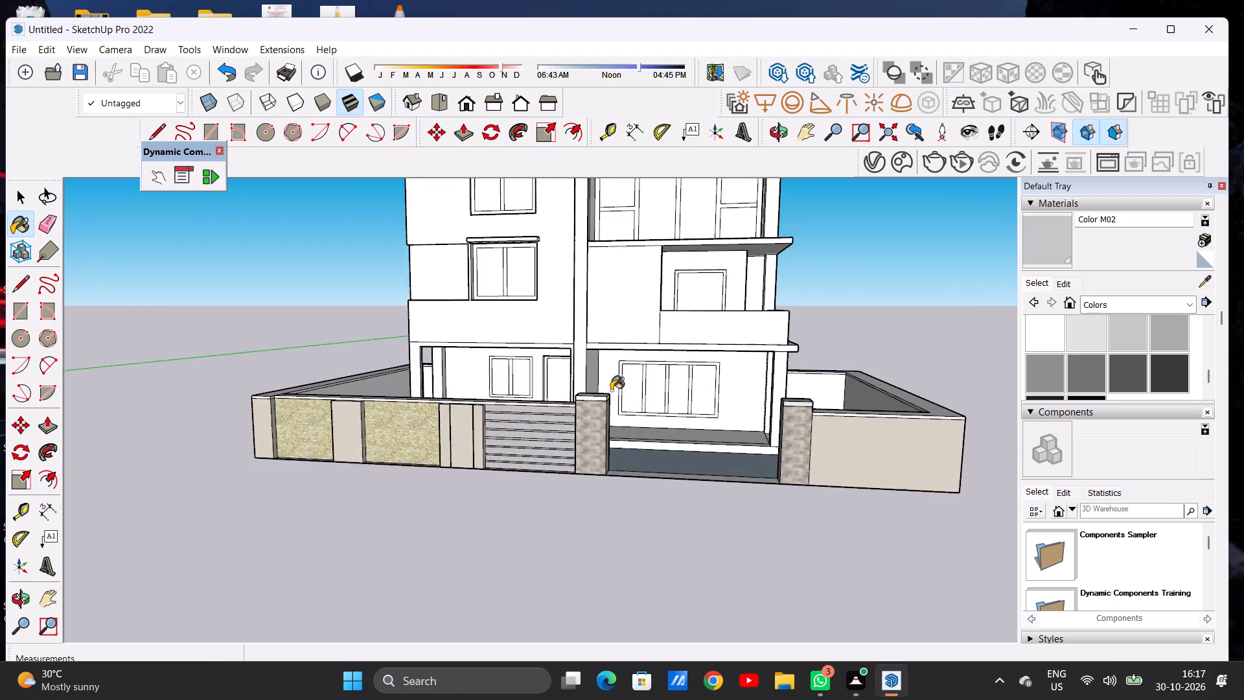
pyautogui.scroll(1, 611, 390)
pyautogui.scroll(-1, 632, 399)
pyautogui.scroll(2, 632, 399)
pyautogui.scroll(-1, 632, 399)
pyautogui.scroll(7, 628, 401)
pyautogui.scroll(-7, 454, 424)
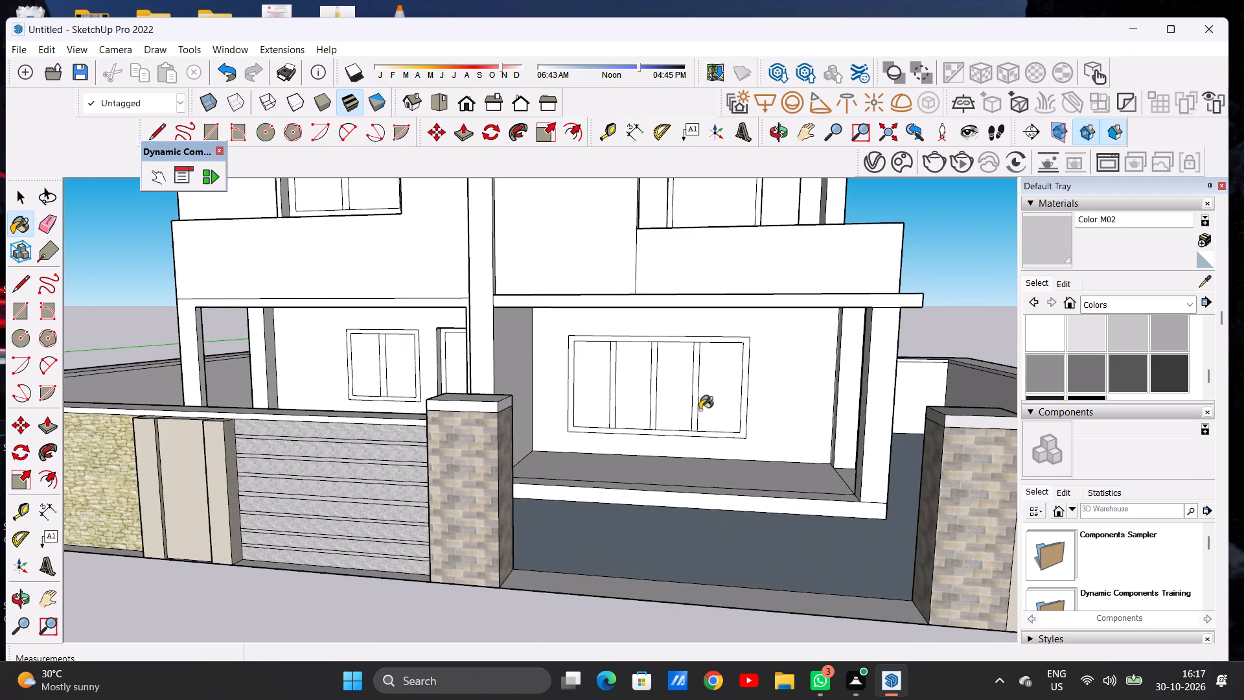
pyautogui.scroll(-8, 632, 420)
pyautogui.scroll(1, 805, 421)
pyautogui.scroll(-1, 806, 421)
pyautogui.scroll(1, 806, 421)
pyautogui.scroll(-1, 804, 421)
pyautogui.scroll(17, 793, 422)
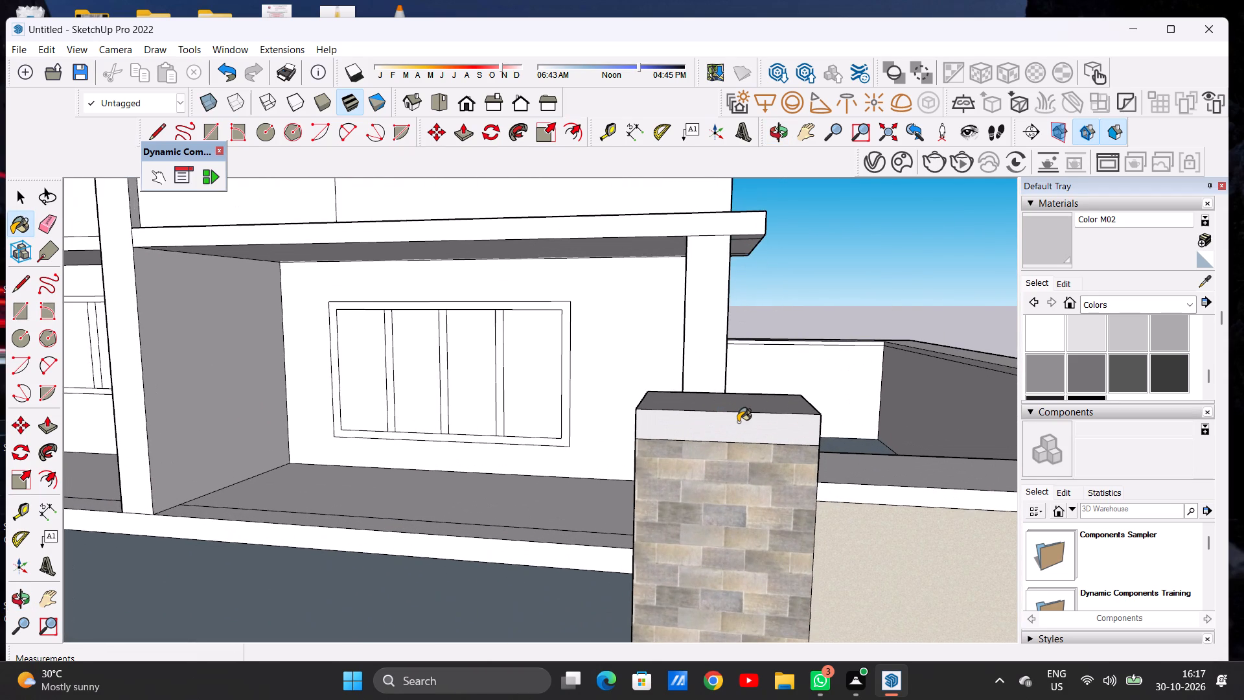
# Paint the same pillar cap's front, top and gate-facing side with Formica Beige from the Synthetic Surfaces collection.
pyautogui.click(1110, 305)
pyautogui.click(1119, 469)
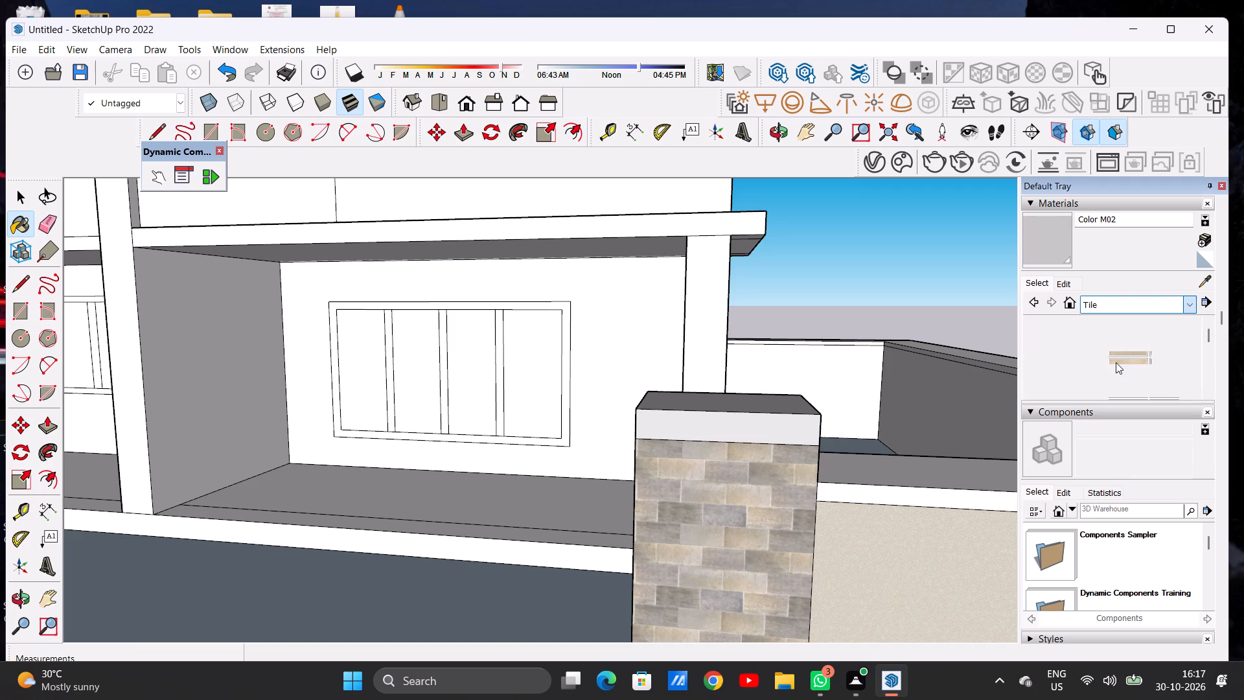
pyautogui.click(1112, 303)
pyautogui.click(1149, 462)
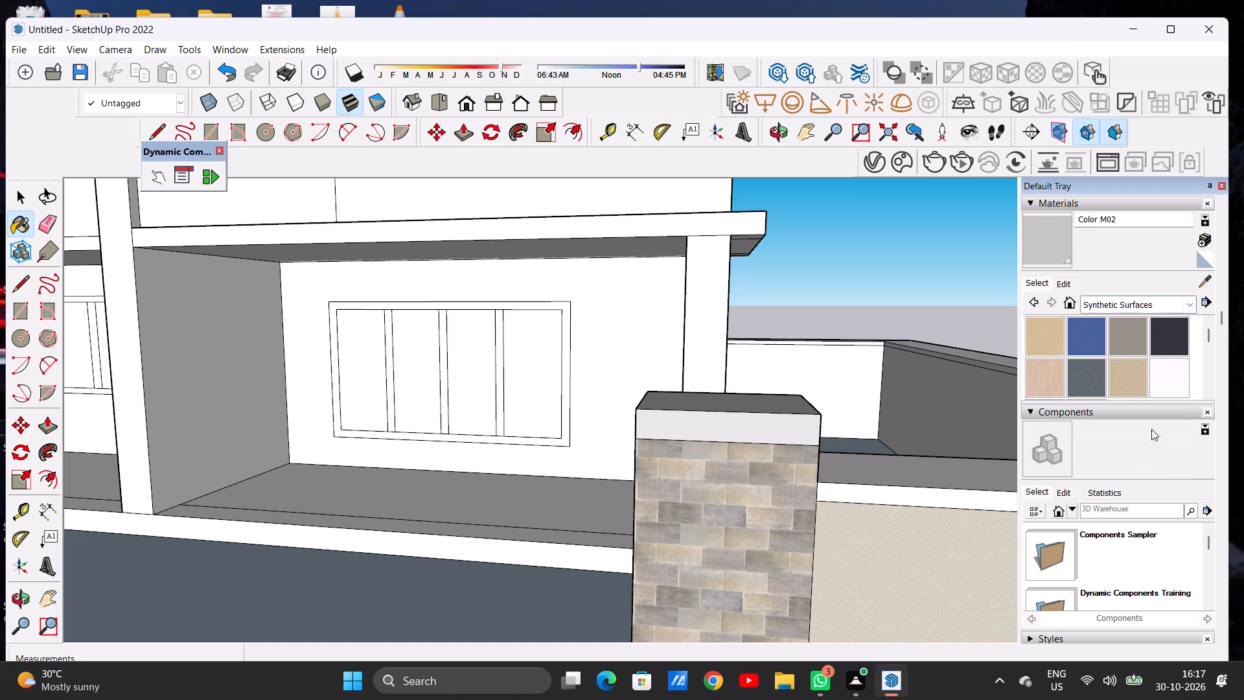
pyautogui.click(1048, 347)
pyautogui.scroll(4, 842, 419)
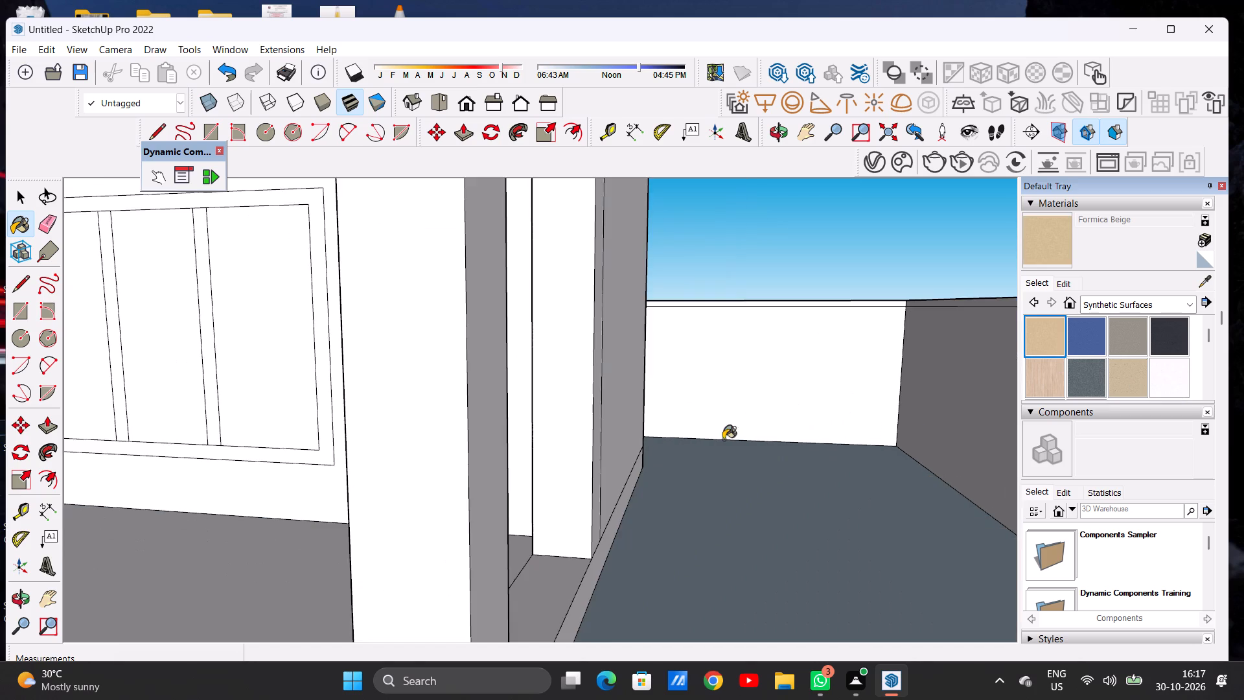
pyautogui.scroll(-6, 835, 412)
pyautogui.scroll(5, 801, 419)
pyautogui.click(791, 409)
pyautogui.moveTo(740, 402); pyautogui.dragTo(822, 445, button='middle')
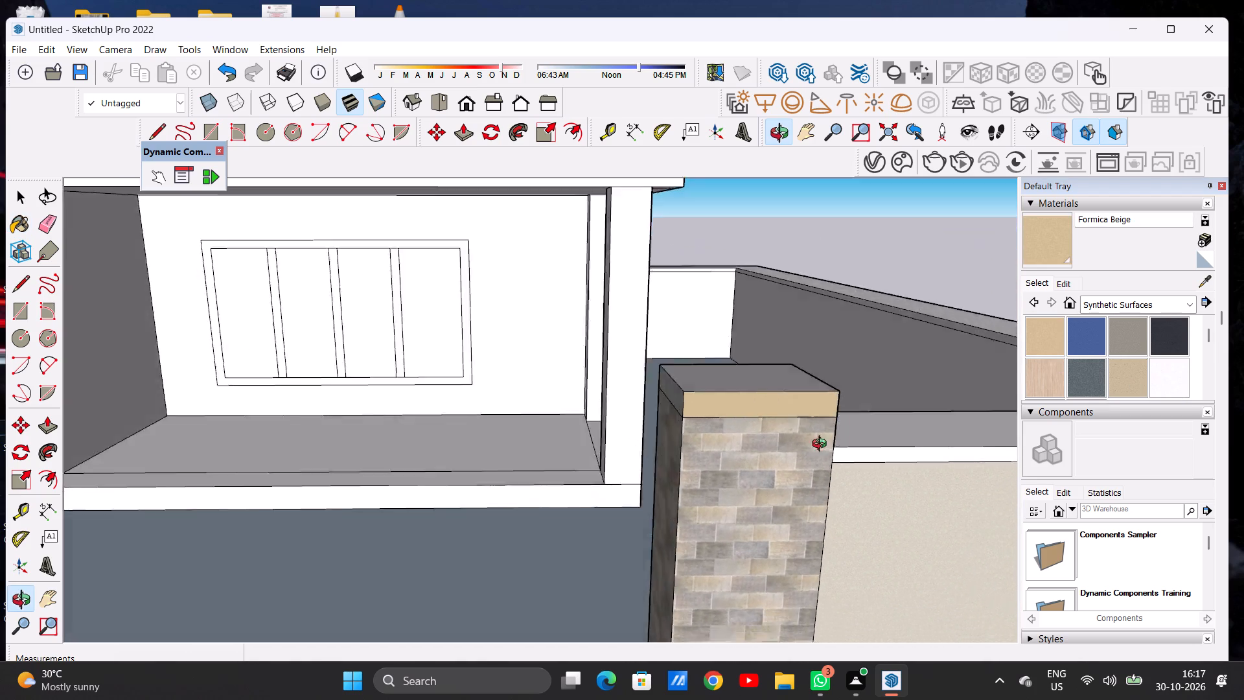
pyautogui.moveTo(822, 445); pyautogui.dragTo(986, 483, button='middle')
pyautogui.scroll(6, 666, 364)
pyautogui.click(636, 351)
pyautogui.click(614, 371)
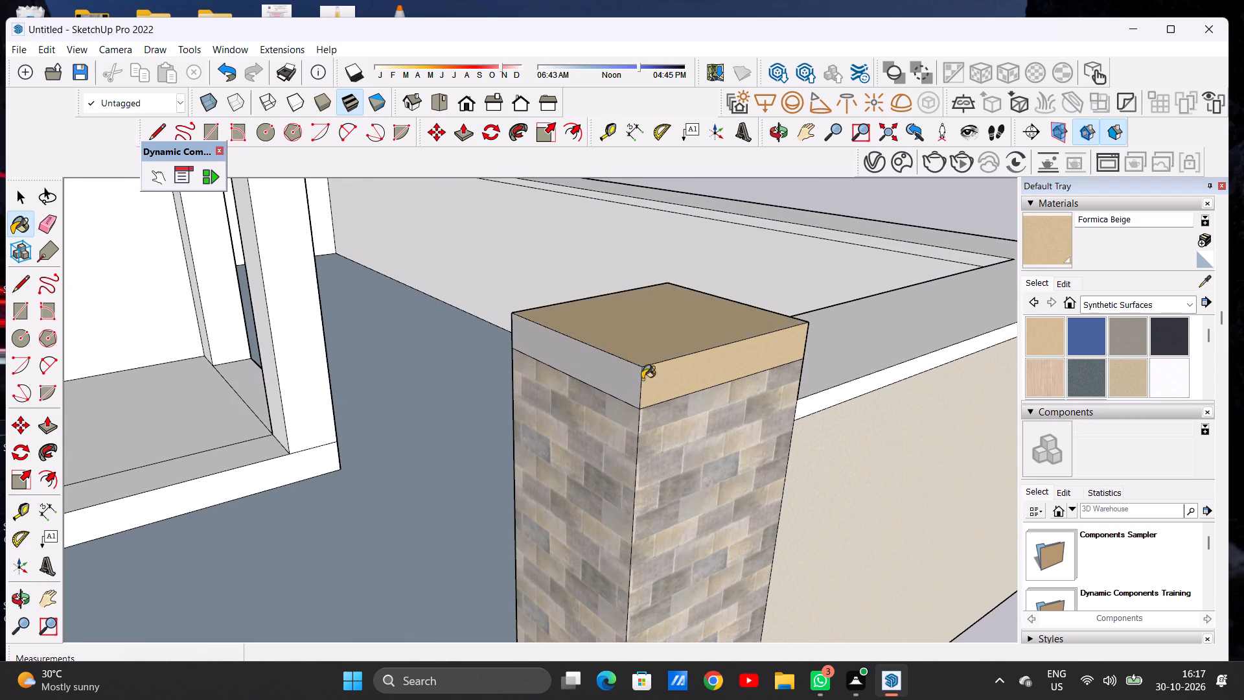
# Paint the same cap's side face above the adjoining boundary wall and its inner rear face with Formica Beige.
pyautogui.scroll(-12, 648, 403)
pyautogui.moveTo(788, 373); pyautogui.dragTo(312, 403, button='middle')
pyautogui.scroll(2, 316, 395)
pyautogui.scroll(-1, 325, 392)
pyautogui.scroll(2, 328, 392)
pyautogui.scroll(-1, 328, 392)
pyautogui.scroll(3, 332, 379)
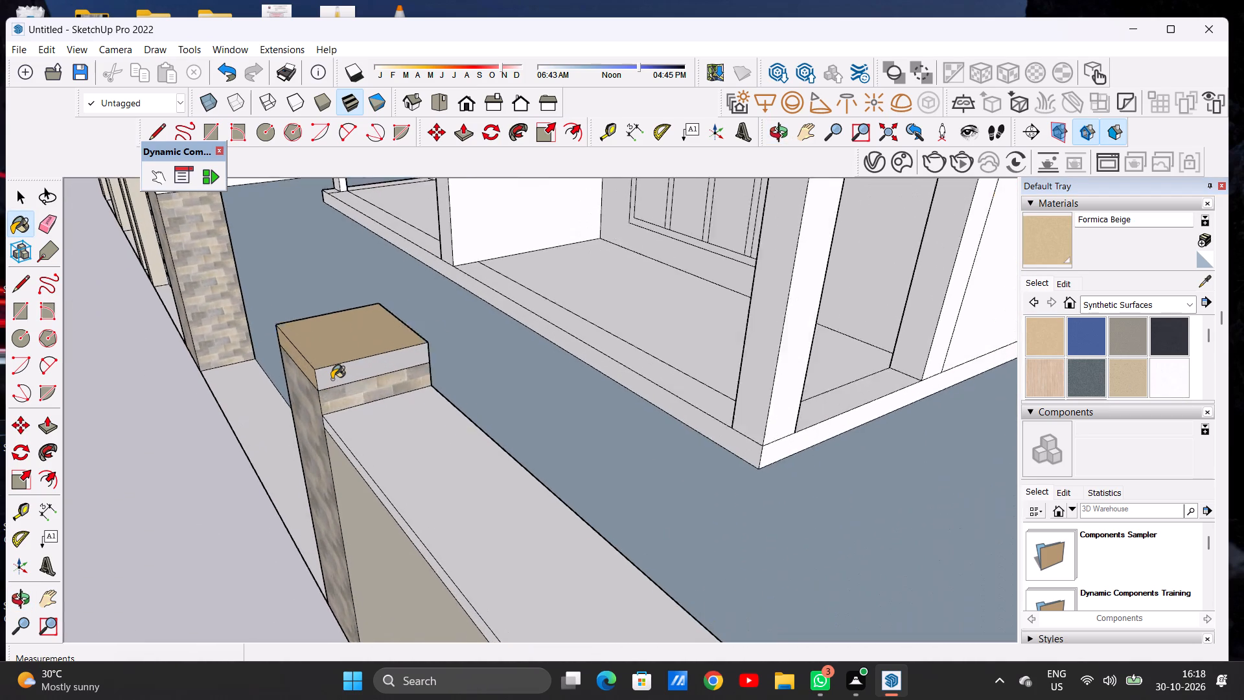
pyautogui.scroll(2, 332, 379)
pyautogui.click(332, 379)
pyautogui.moveTo(540, 338); pyautogui.dragTo(420, 364, button='middle')
pyautogui.scroll(1, 564, 401)
pyautogui.scroll(-6, 823, 388)
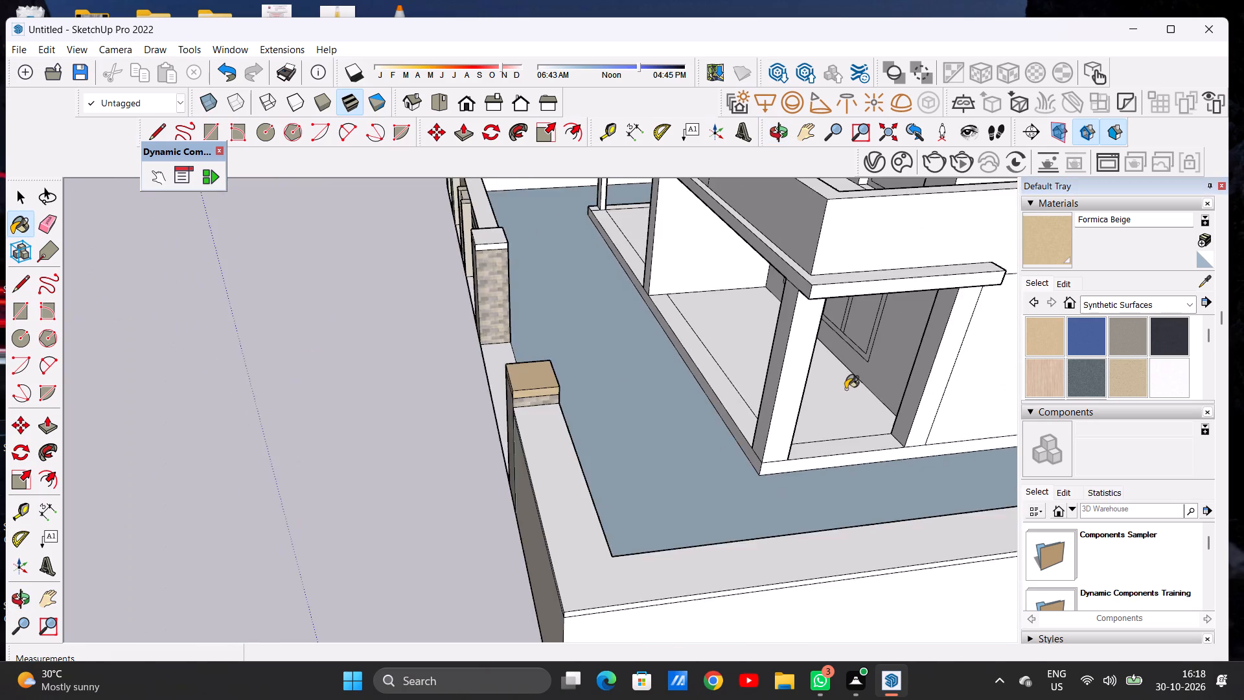
pyautogui.scroll(-7, 846, 389)
pyautogui.scroll(2, 667, 372)
pyautogui.scroll(-1, 667, 372)
pyautogui.scroll(19, 667, 372)
pyautogui.moveTo(632, 382); pyautogui.dragTo(469, 362, button='middle')
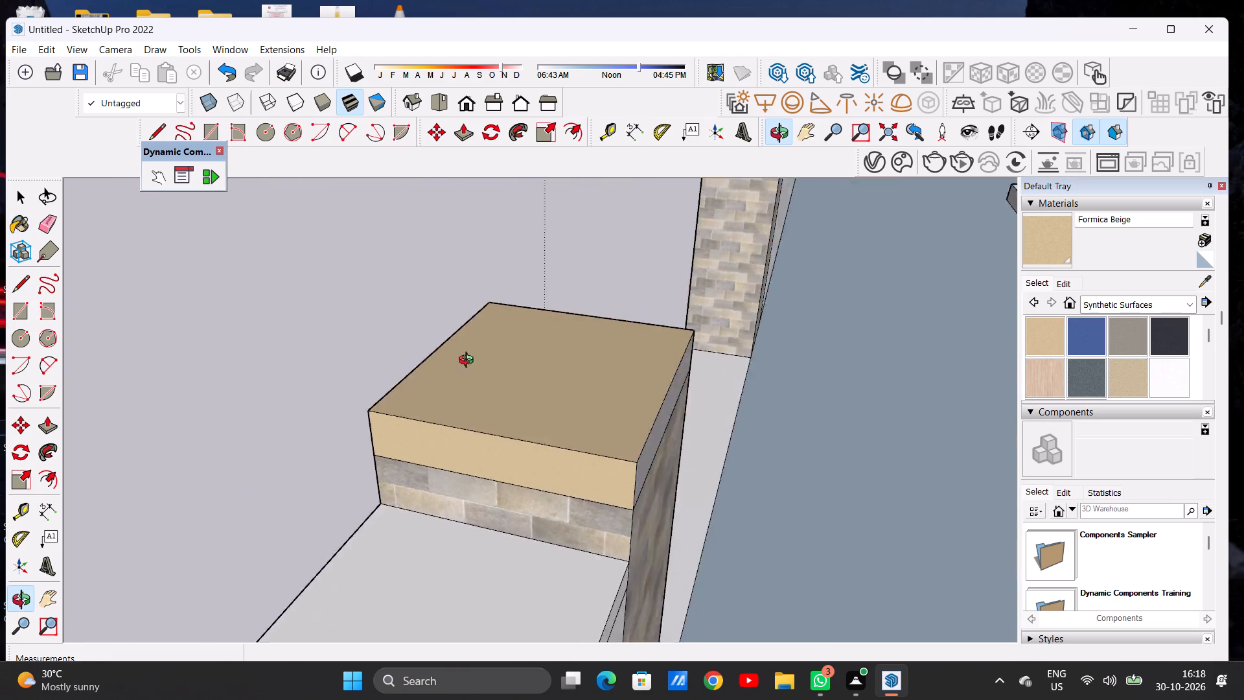
pyautogui.moveTo(469, 362); pyautogui.dragTo(362, 362, button='middle')
pyautogui.click(569, 487)
pyautogui.scroll(-11, 581, 467)
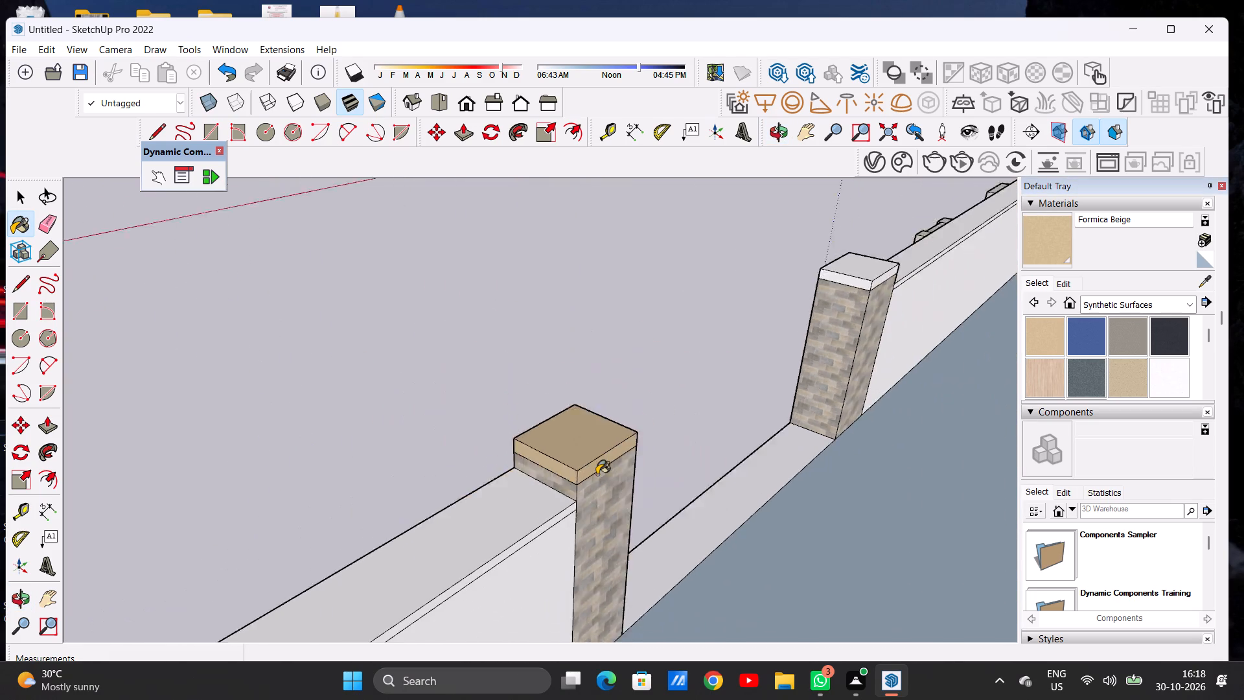
# Paint the top, front and gate-facing side of the cap on the pillar beside the grooved grey wall with Formica Beige.
pyautogui.scroll(-10, 597, 474)
pyautogui.moveTo(687, 439); pyautogui.dragTo(1011, 423, button='middle')
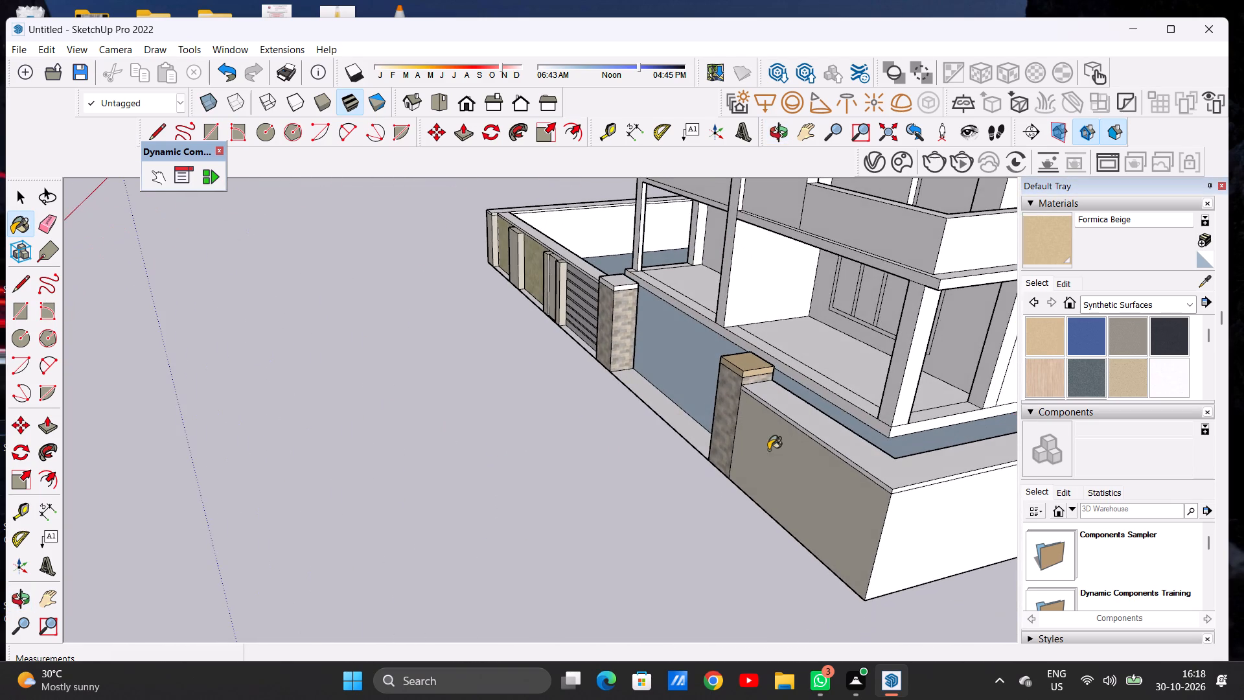
pyautogui.scroll(-2, 768, 456)
pyautogui.scroll(1, 765, 461)
pyautogui.scroll(-1, 763, 464)
pyautogui.scroll(2, 763, 465)
pyautogui.scroll(-3, 763, 466)
pyautogui.scroll(11, 665, 330)
pyautogui.moveTo(621, 433); pyautogui.dragTo(860, 402, button='middle')
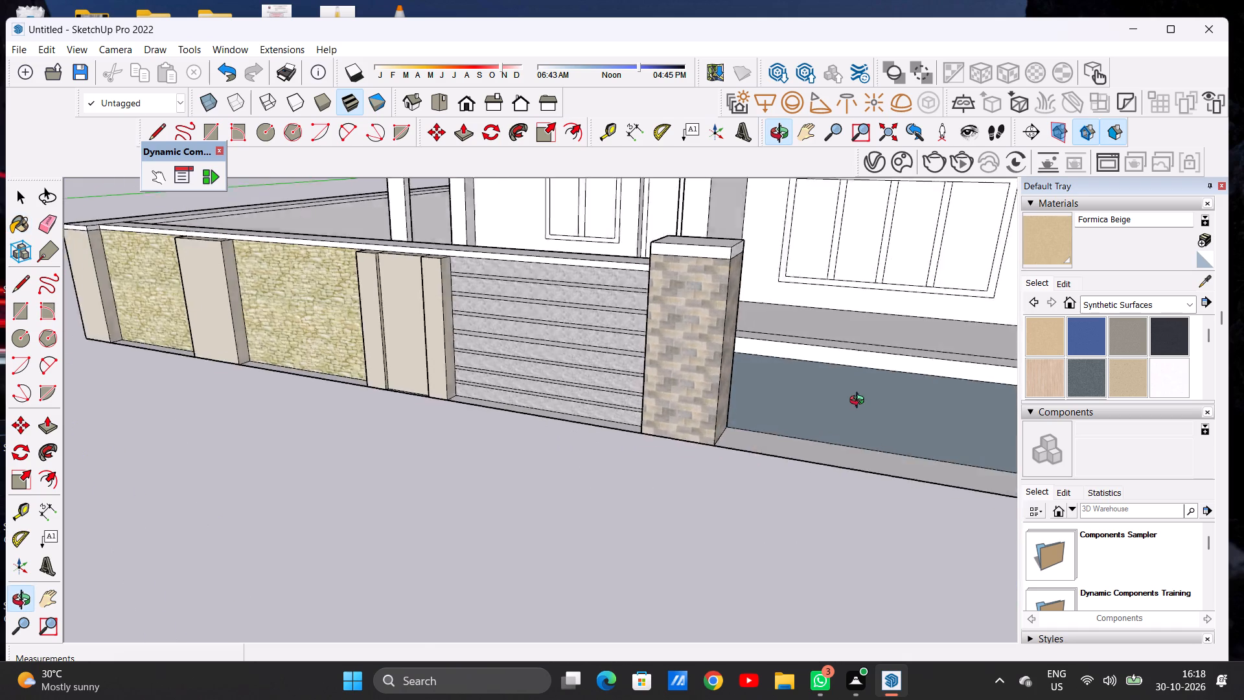
pyautogui.moveTo(860, 402); pyautogui.dragTo(827, 417, button='middle')
pyautogui.scroll(-5, 626, 481)
pyautogui.scroll(1, 628, 497)
pyautogui.scroll(-9, 628, 497)
pyautogui.scroll(2, 663, 401)
pyautogui.scroll(-2, 663, 401)
pyautogui.scroll(13, 663, 401)
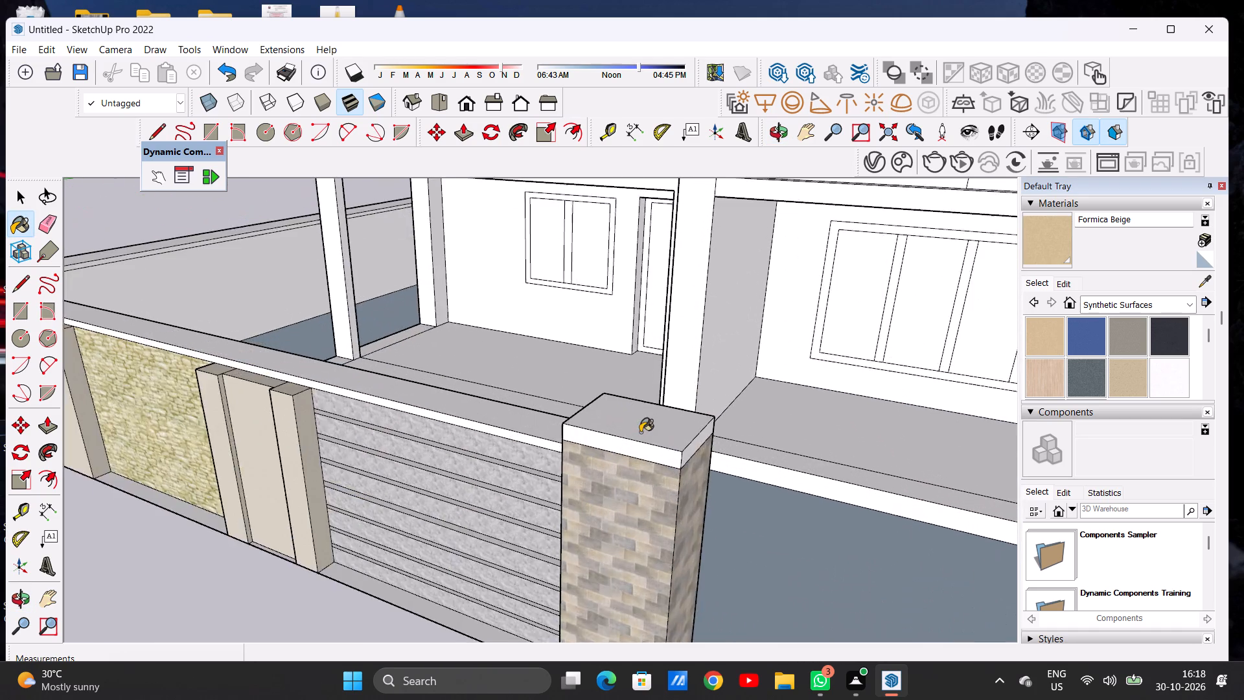
pyautogui.scroll(14, 640, 432)
pyautogui.click(661, 436)
pyautogui.click(674, 507)
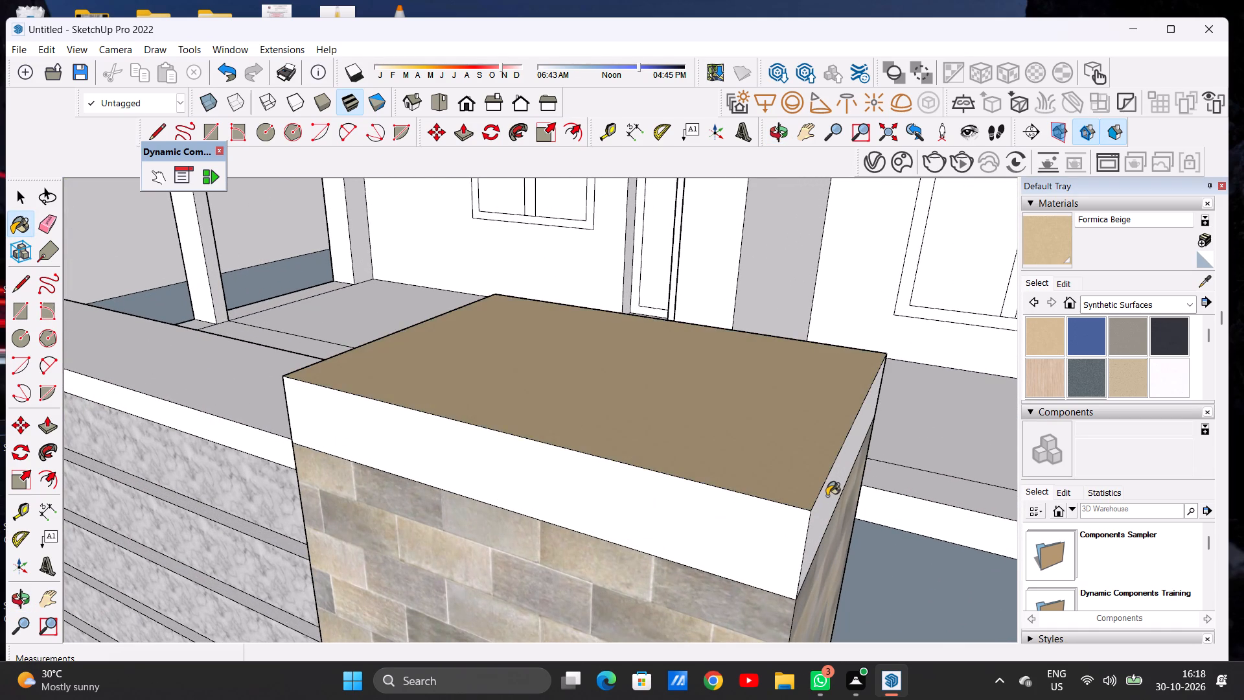
pyautogui.click(827, 496)
pyautogui.scroll(-16, 732, 457)
# Paint the second pillar cap's side face above the grooved wall and its inner rear face with Formica Beige.
pyautogui.moveTo(603, 508); pyautogui.dragTo(932, 483, button='middle')
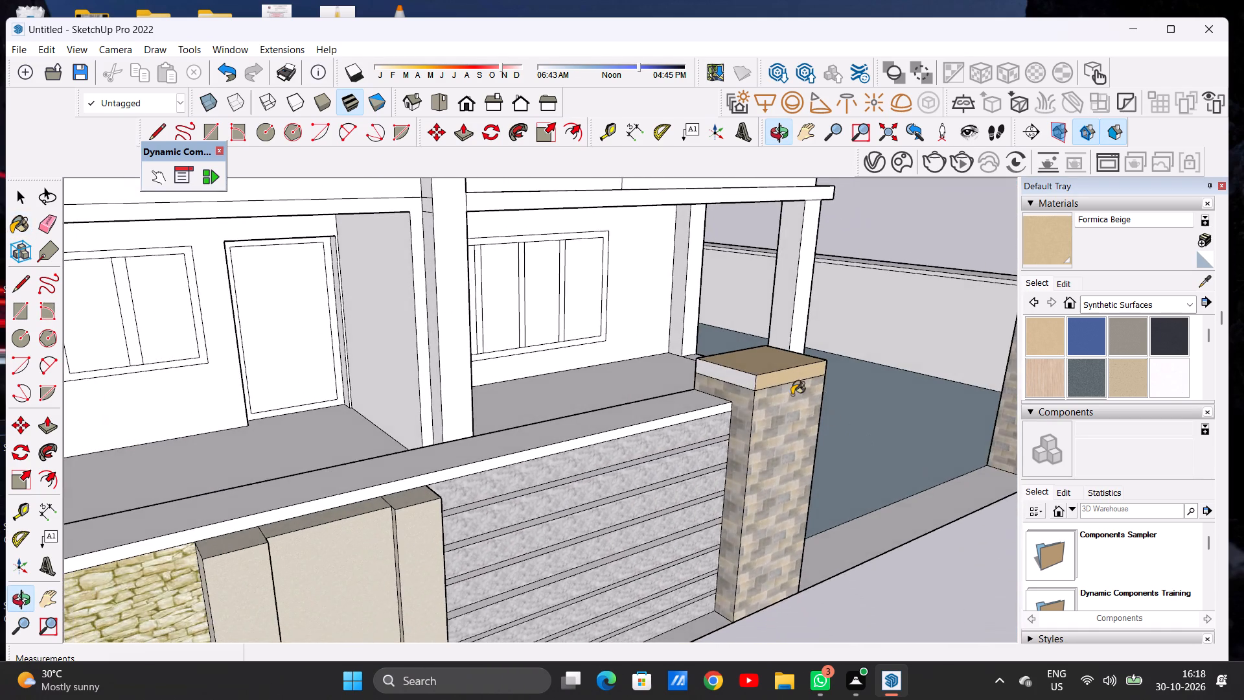
pyautogui.scroll(12, 761, 384)
pyautogui.click(744, 381)
pyautogui.scroll(-8, 602, 445)
pyautogui.scroll(-6, 664, 434)
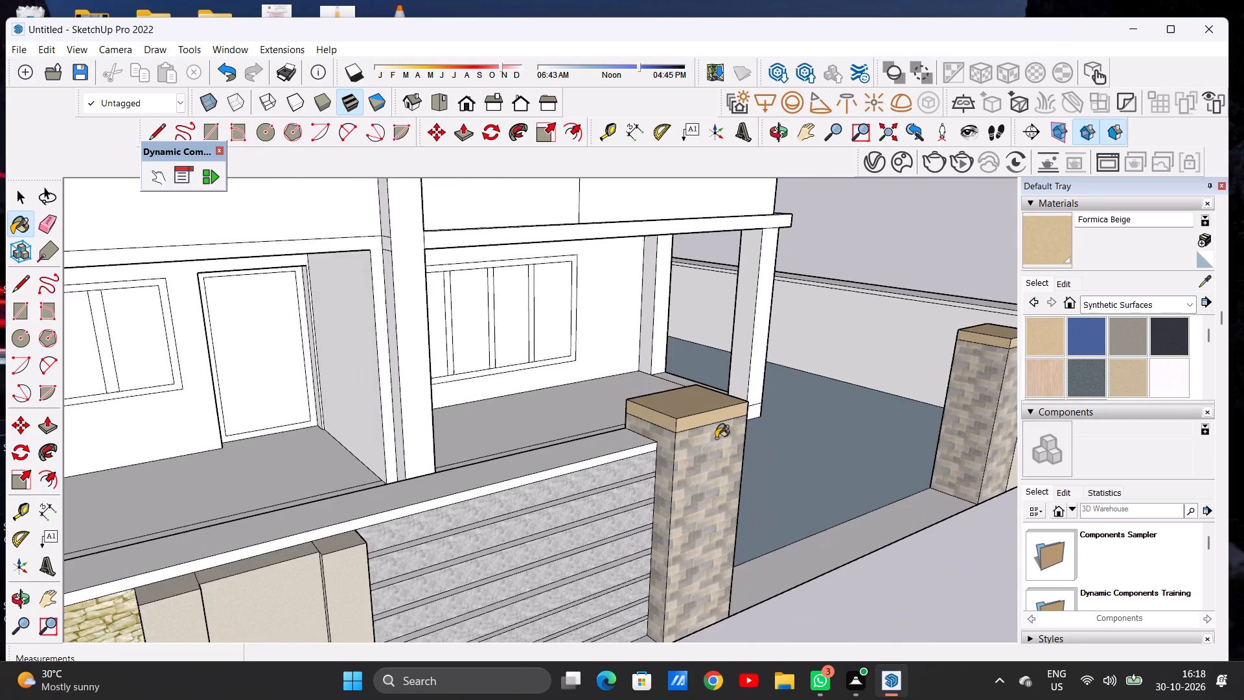
pyautogui.moveTo(802, 432); pyautogui.dragTo(406, 495, button='middle')
pyautogui.scroll(-7, 660, 489)
pyautogui.moveTo(549, 445); pyautogui.dragTo(371, 465, button='middle')
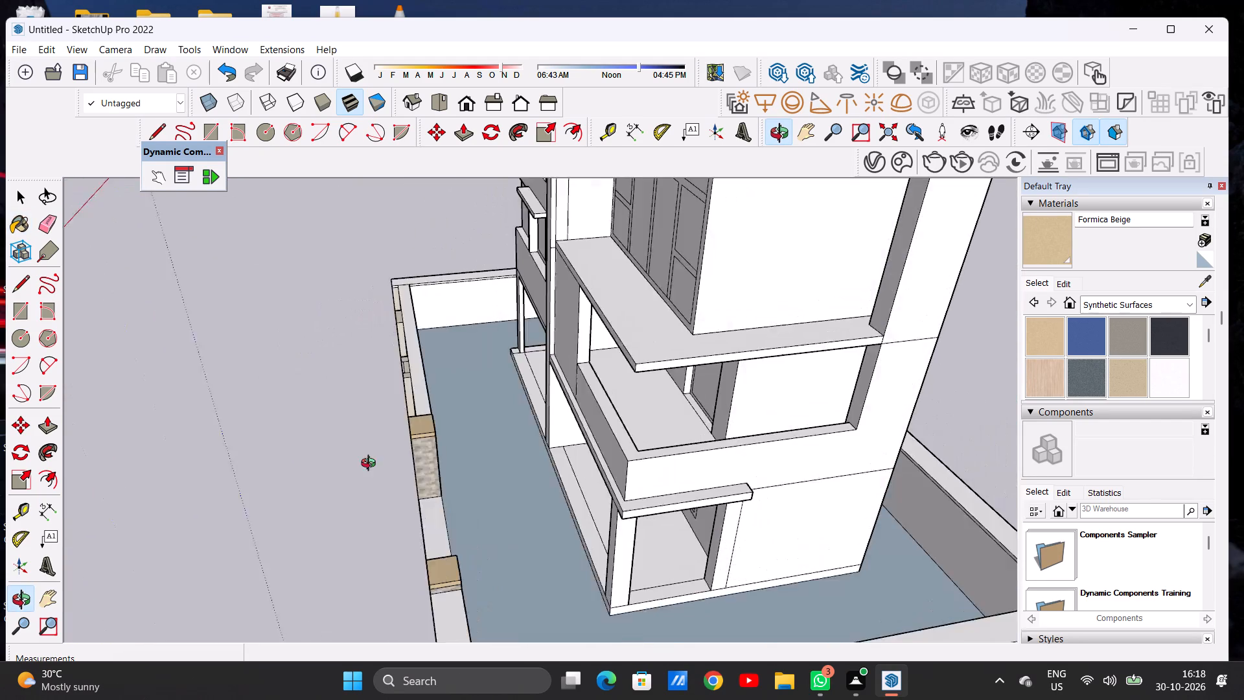
pyautogui.moveTo(371, 465); pyautogui.dragTo(364, 465, button='middle')
pyautogui.scroll(1, 399, 422)
pyautogui.scroll(-1, 399, 422)
pyautogui.scroll(6, 399, 422)
pyautogui.scroll(-2, 456, 423)
pyautogui.scroll(6, 456, 423)
pyautogui.moveTo(450, 471); pyautogui.dragTo(297, 436, button='middle')
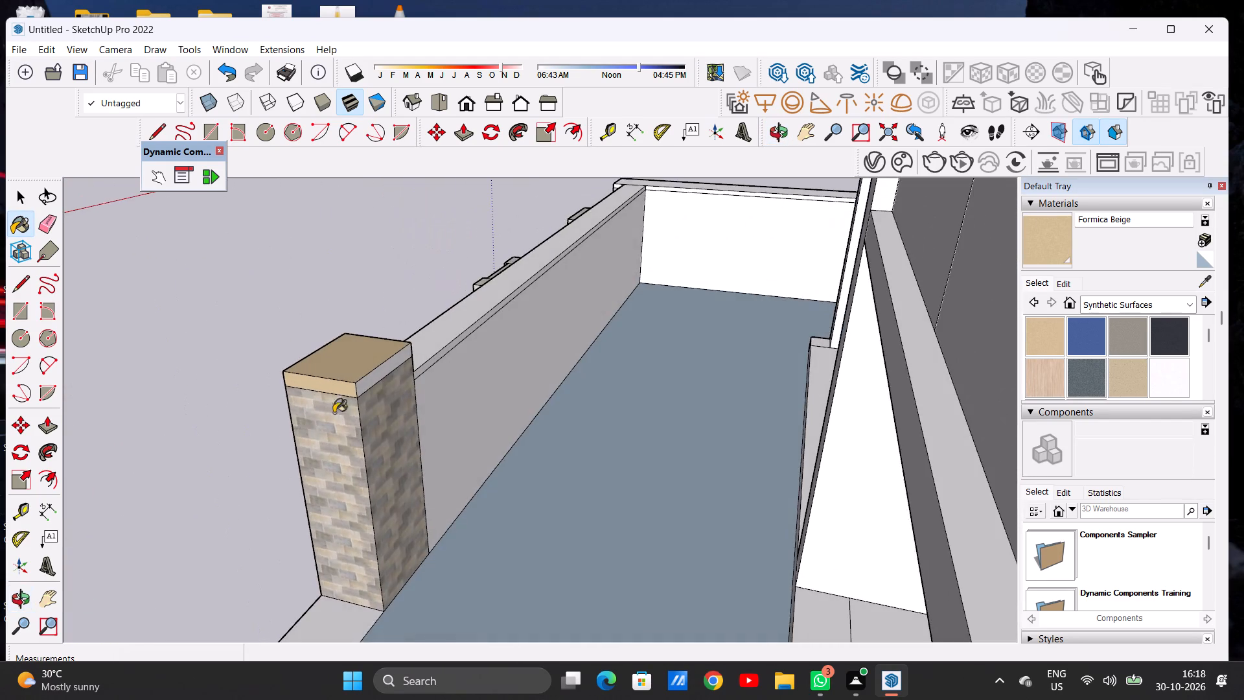
pyautogui.scroll(14, 376, 388)
pyautogui.click(340, 392)
pyautogui.scroll(-18, 378, 421)
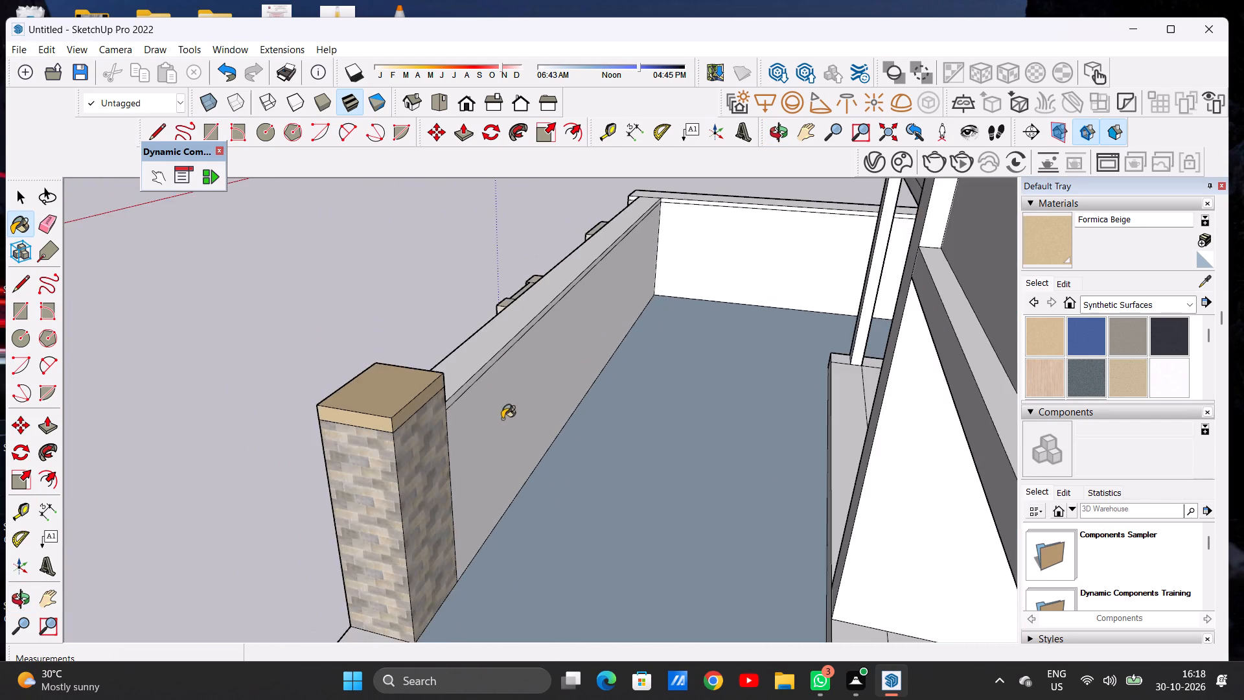
# Inspect both gate pillar caps up close and the whole front boundary wall with the house front.
pyautogui.scroll(-5, 502, 419)
pyautogui.moveTo(365, 449); pyautogui.dragTo(887, 356, button='middle')
pyautogui.scroll(12, 874, 412)
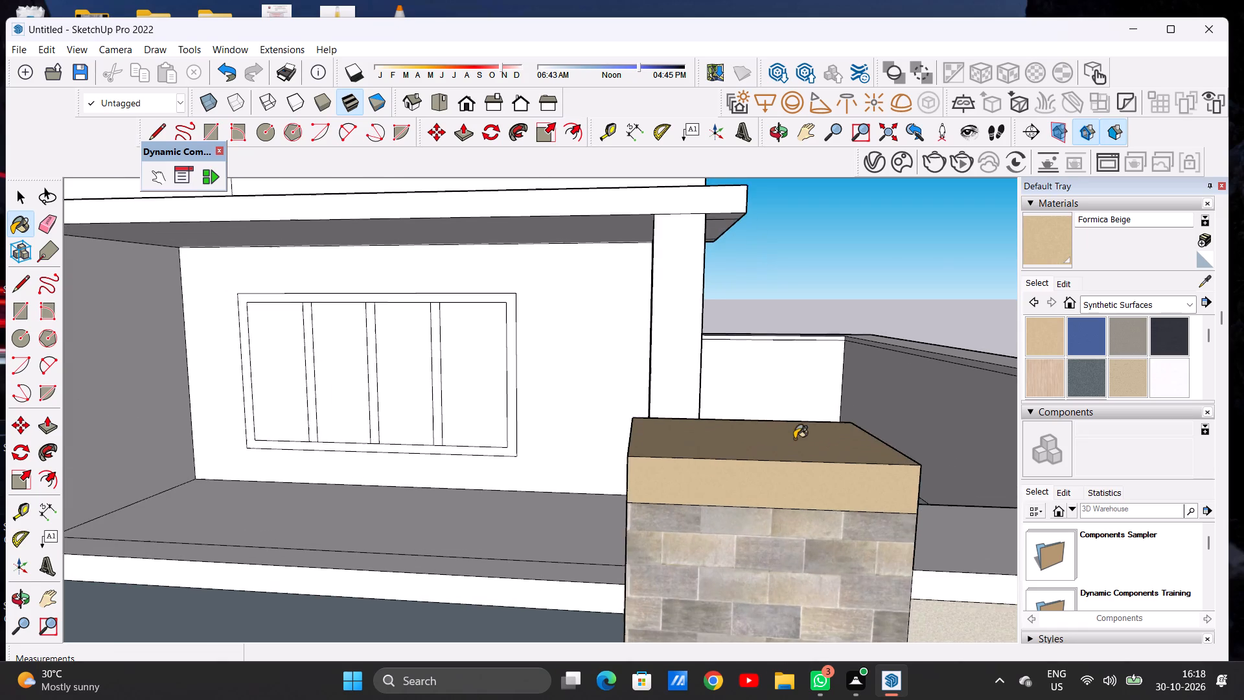
pyautogui.moveTo(693, 457); pyautogui.dragTo(502, 443, button='middle')
pyautogui.moveTo(715, 449); pyautogui.dragTo(255, 442, button='middle')
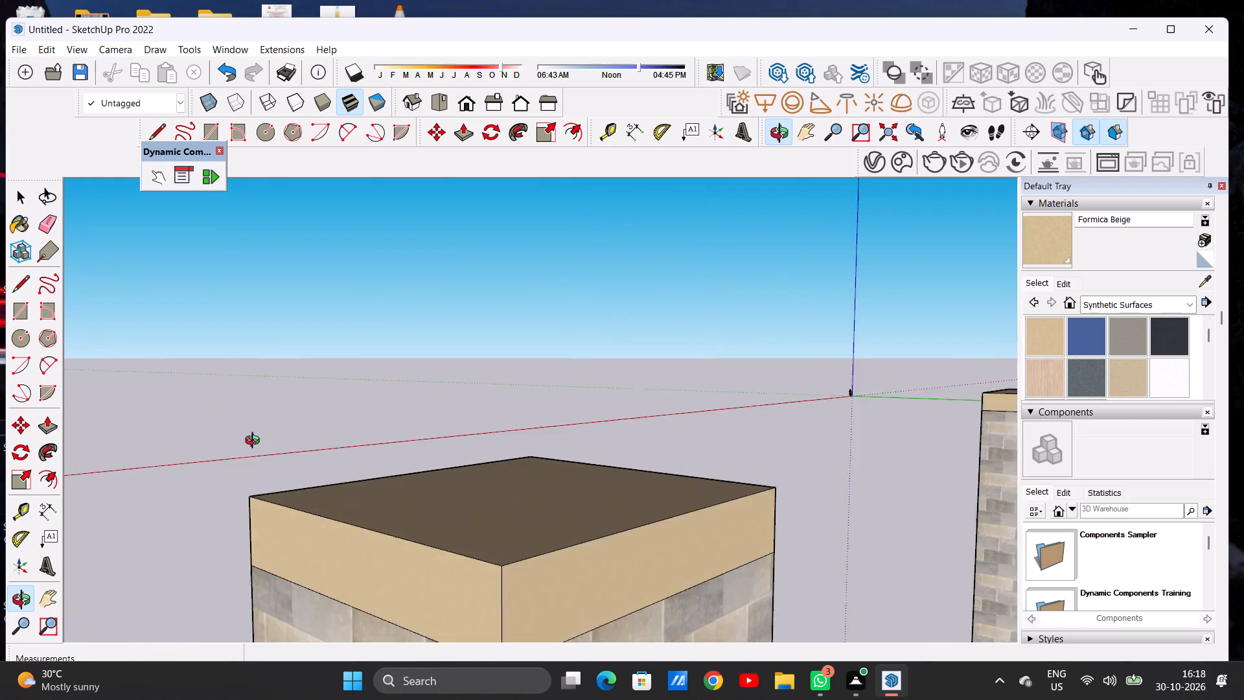
pyautogui.moveTo(255, 442); pyautogui.dragTo(901, 386, button='middle')
pyautogui.scroll(-17, 873, 393)
pyautogui.moveTo(752, 437); pyautogui.dragTo(743, 489, button='middle')
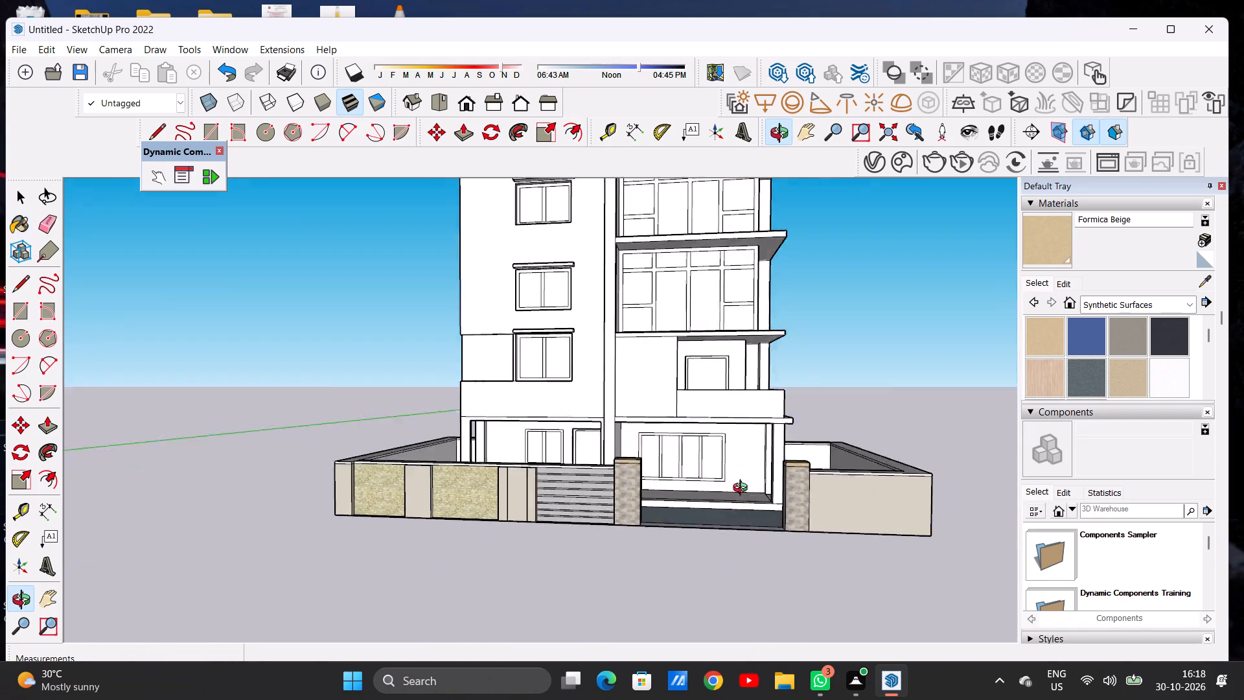
# Inspect the front boundary wall, the grooved panel and both gate pillar caps together with the ground-floor front.
pyautogui.moveTo(743, 489); pyautogui.dragTo(755, 543, button='middle')
pyautogui.scroll(-7, 697, 522)
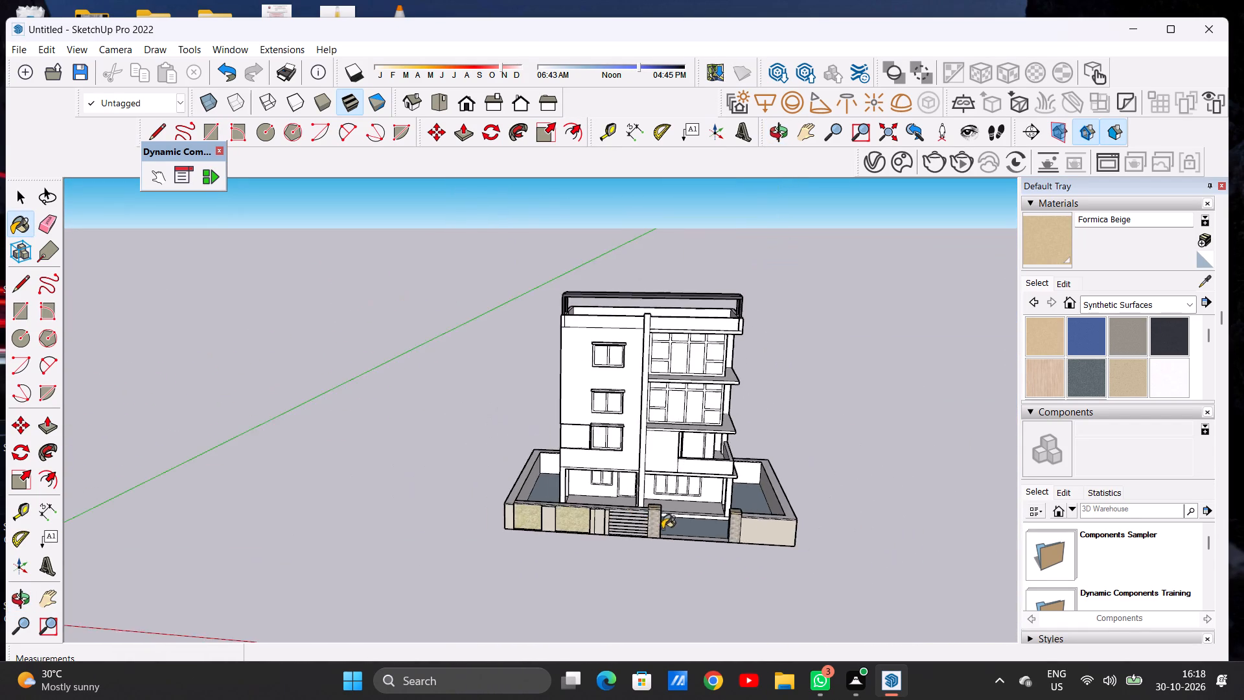
pyautogui.moveTo(632, 519); pyautogui.dragTo(649, 559, button='middle')
pyautogui.scroll(17, 704, 520)
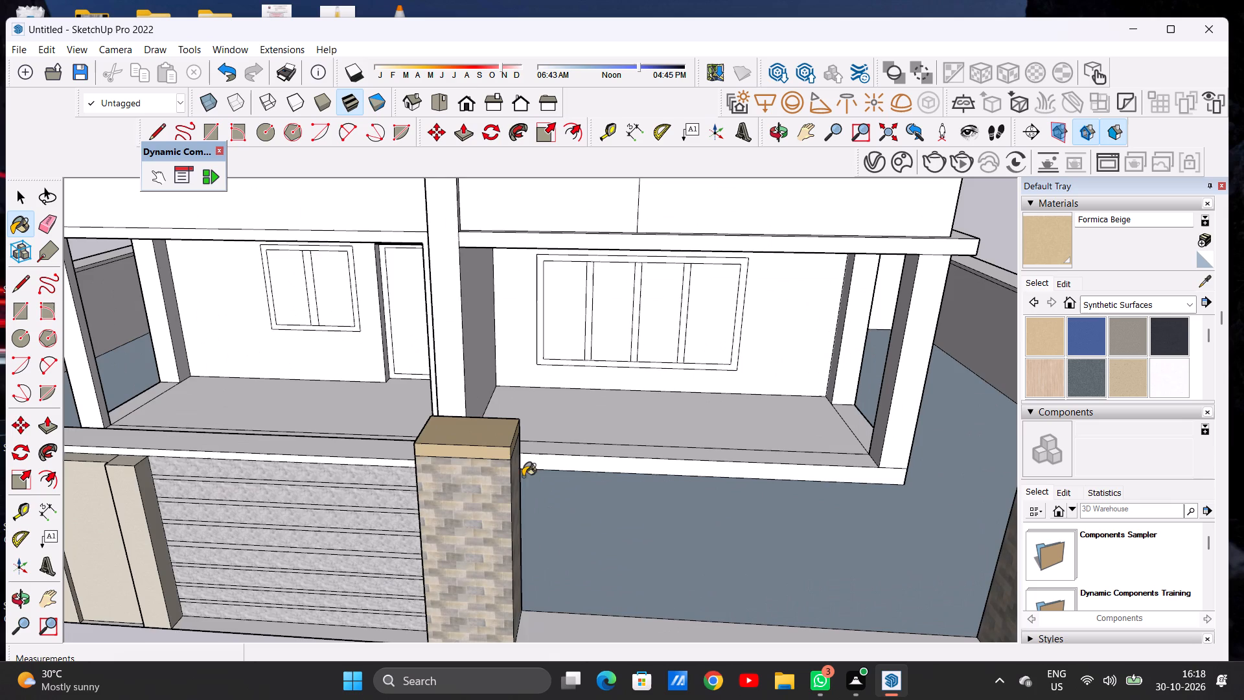
pyautogui.moveTo(641, 474); pyautogui.dragTo(449, 465, button='middle')
pyautogui.moveTo(615, 484); pyautogui.dragTo(775, 460, button='middle')
pyautogui.scroll(-8, 761, 511)
pyautogui.scroll(1, 758, 531)
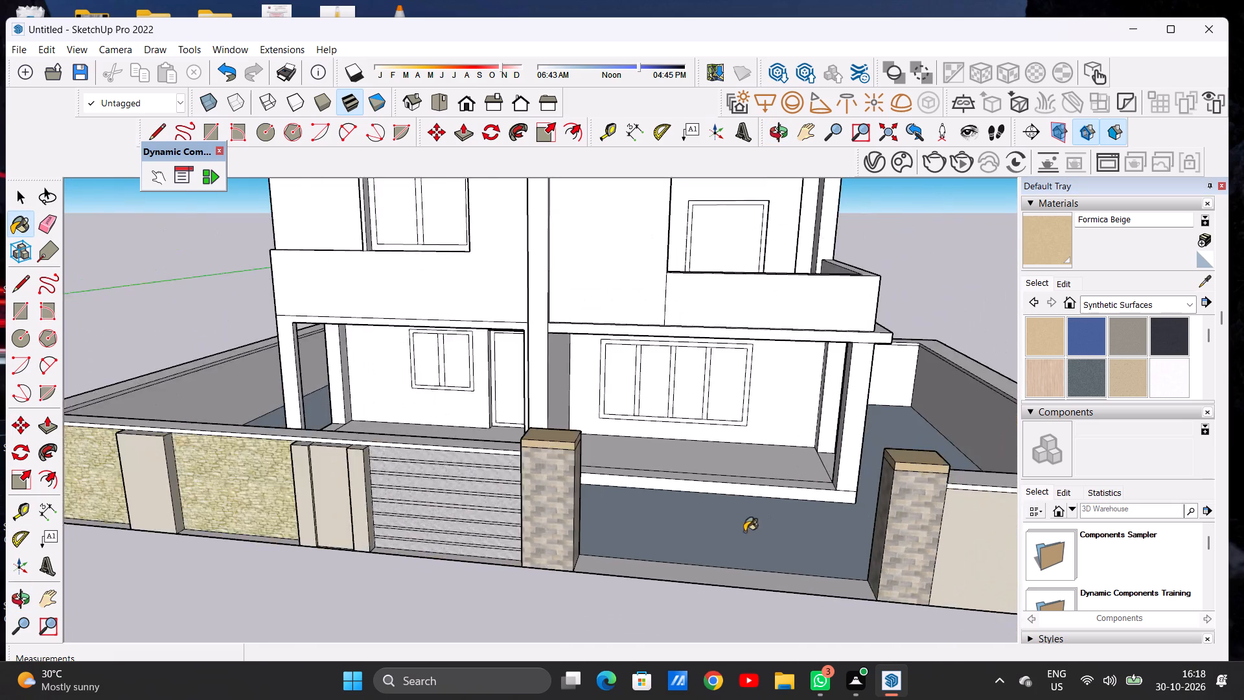
pyautogui.scroll(-2, 727, 545)
pyautogui.scroll(1, 719, 552)
pyautogui.scroll(-6, 716, 553)
pyautogui.scroll(5, 645, 531)
pyautogui.scroll(-3, 628, 539)
pyautogui.scroll(7, 613, 537)
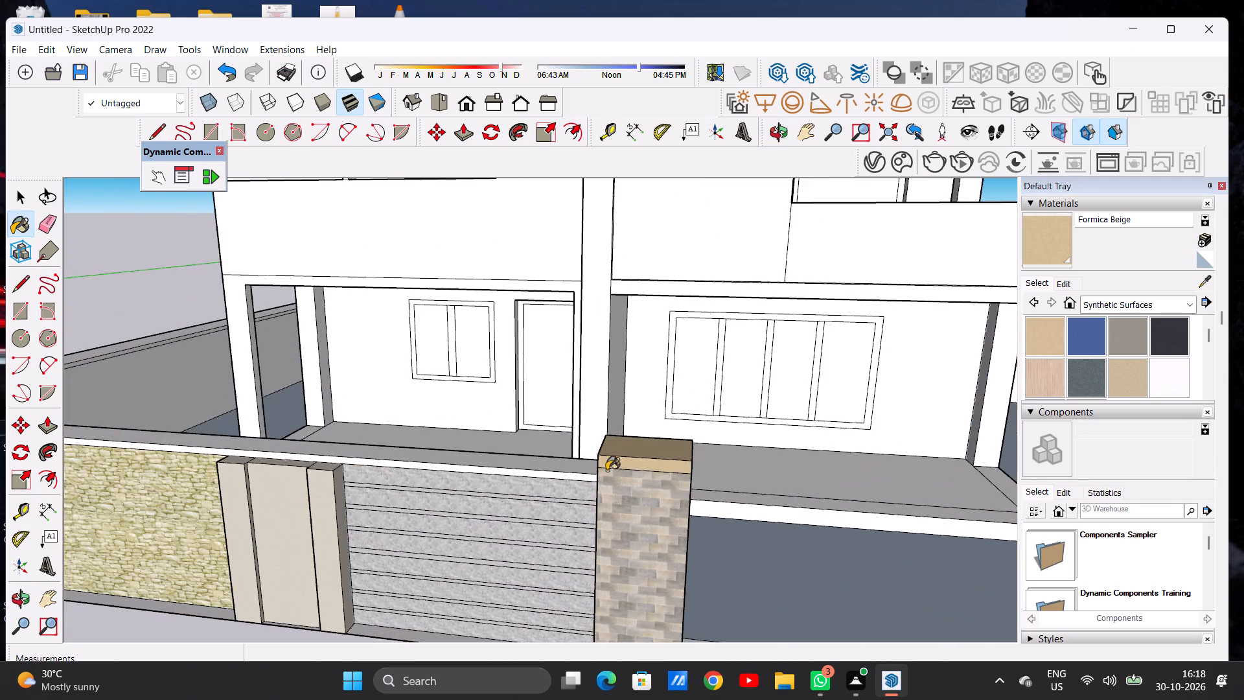
pyautogui.moveTo(794, 461); pyautogui.dragTo(867, 460, button='middle')
pyautogui.scroll(1, 837, 485)
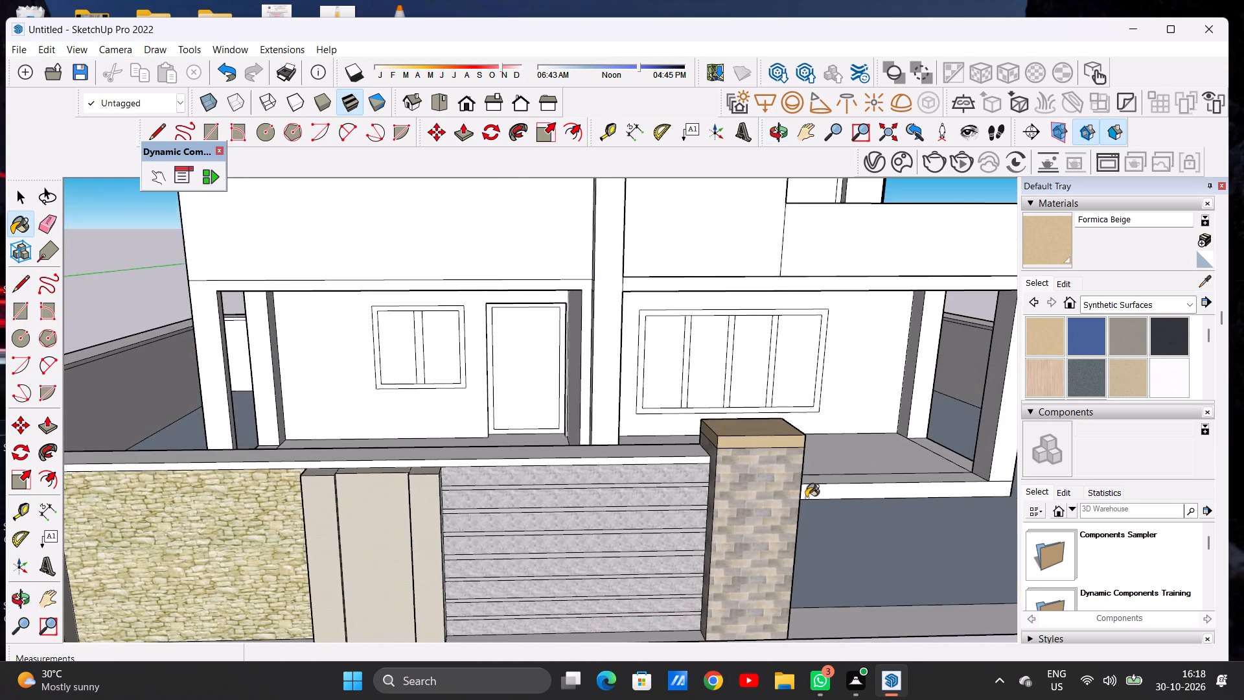
pyautogui.scroll(1, 806, 498)
pyautogui.scroll(-12, 721, 519)
pyautogui.scroll(1, 587, 519)
pyautogui.scroll(-1, 573, 520)
pyautogui.scroll(1, 553, 524)
pyautogui.scroll(-5, 535, 528)
pyautogui.moveTo(719, 517); pyautogui.dragTo(667, 596, button='middle')
pyautogui.scroll(-7, 478, 475)
pyautogui.moveTo(511, 500); pyautogui.dragTo(552, 476, button='middle')
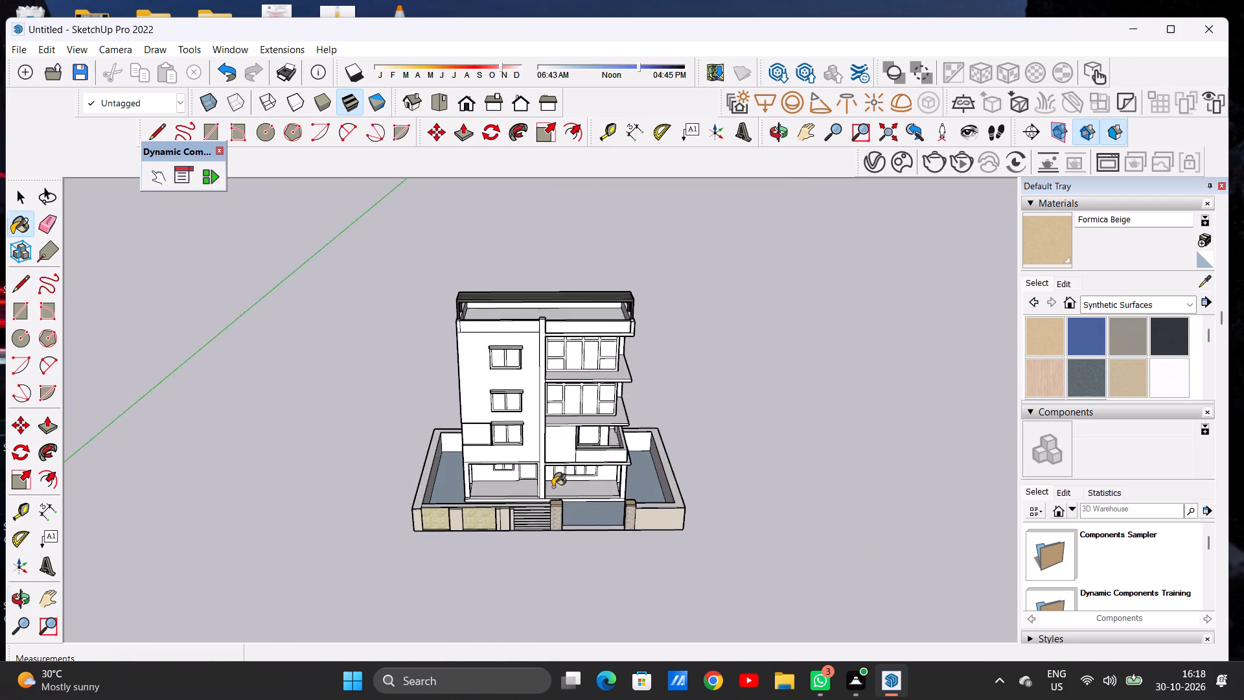
pyautogui.scroll(2, 556, 511)
pyautogui.scroll(-1, 556, 511)
pyautogui.scroll(12, 556, 511)
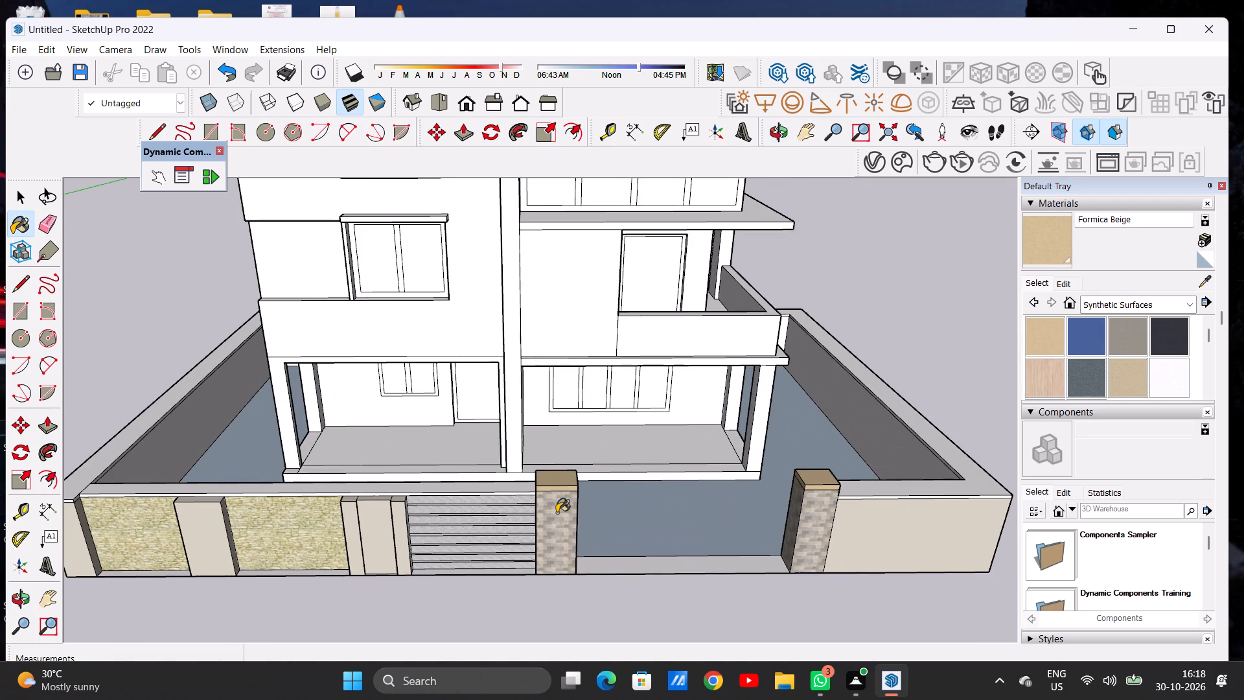
# Examine the gate opening, pillars and whole boundary wall from the side, from above and from the front of the house.
pyautogui.press('space')
pyautogui.scroll(-2, 575, 501)
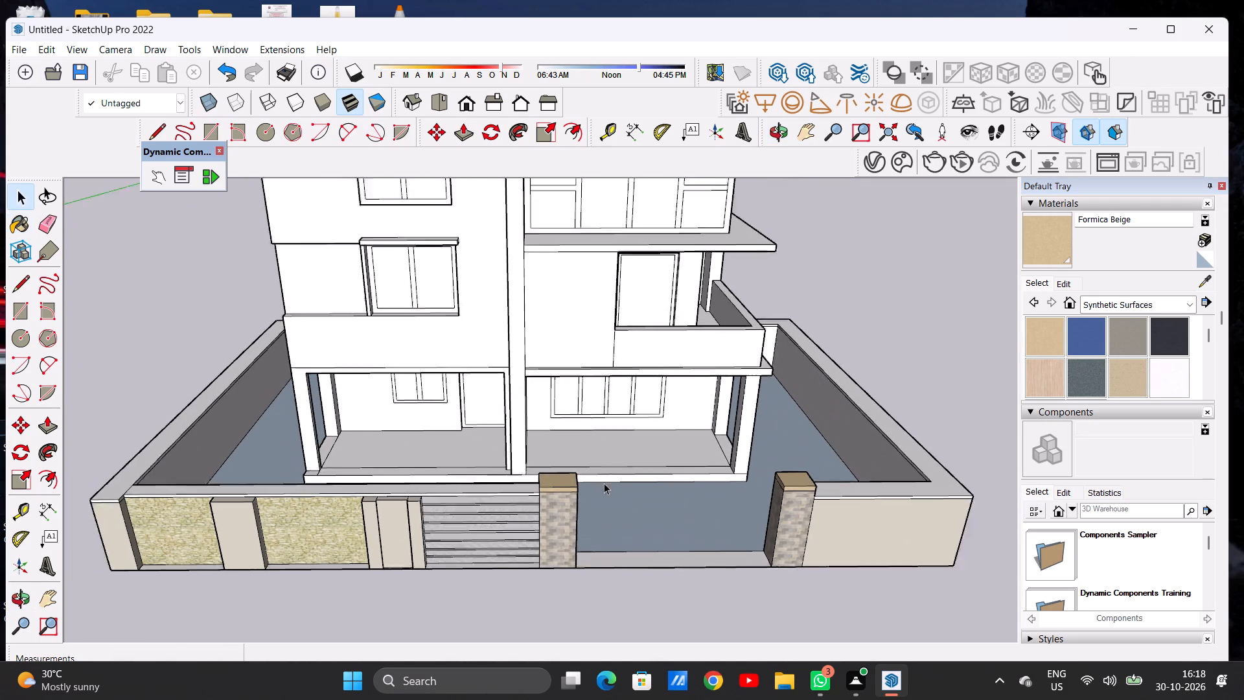
pyautogui.scroll(-2, 604, 483)
pyautogui.moveTo(721, 448); pyautogui.dragTo(446, 485, button='middle')
pyautogui.moveTo(615, 496); pyautogui.dragTo(615, 475, button='middle')
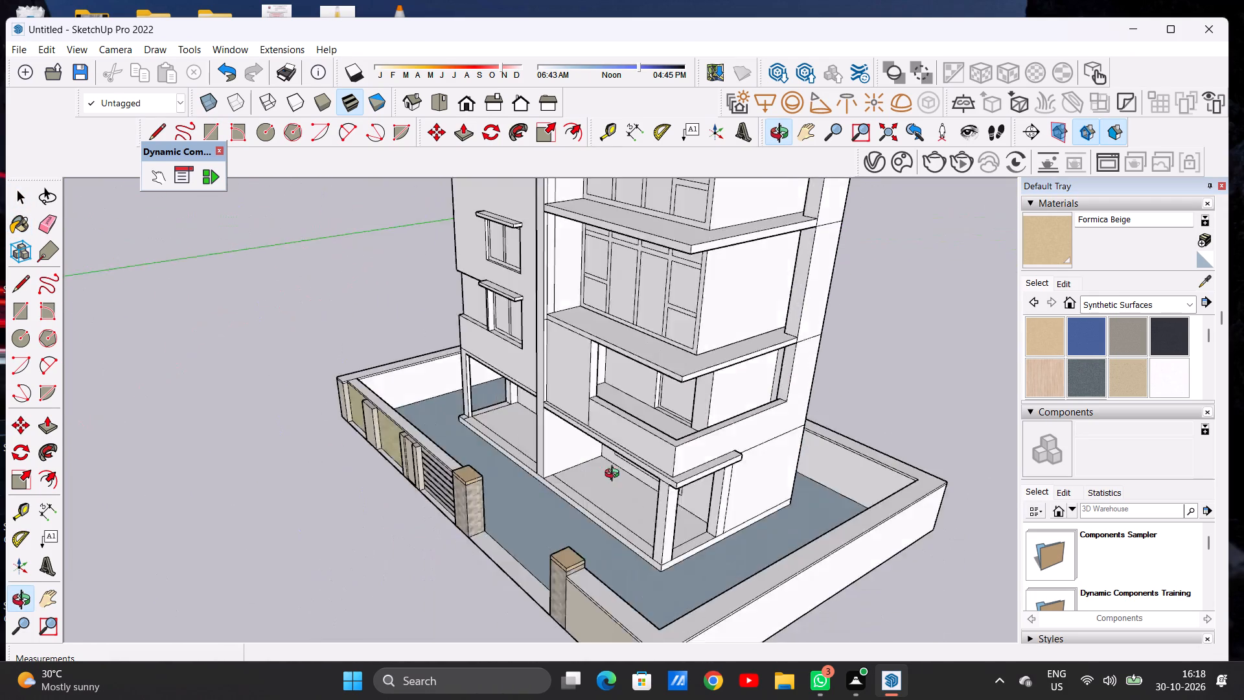
pyautogui.moveTo(615, 475); pyautogui.dragTo(862, 420, button='middle')
pyautogui.scroll(-5, 685, 523)
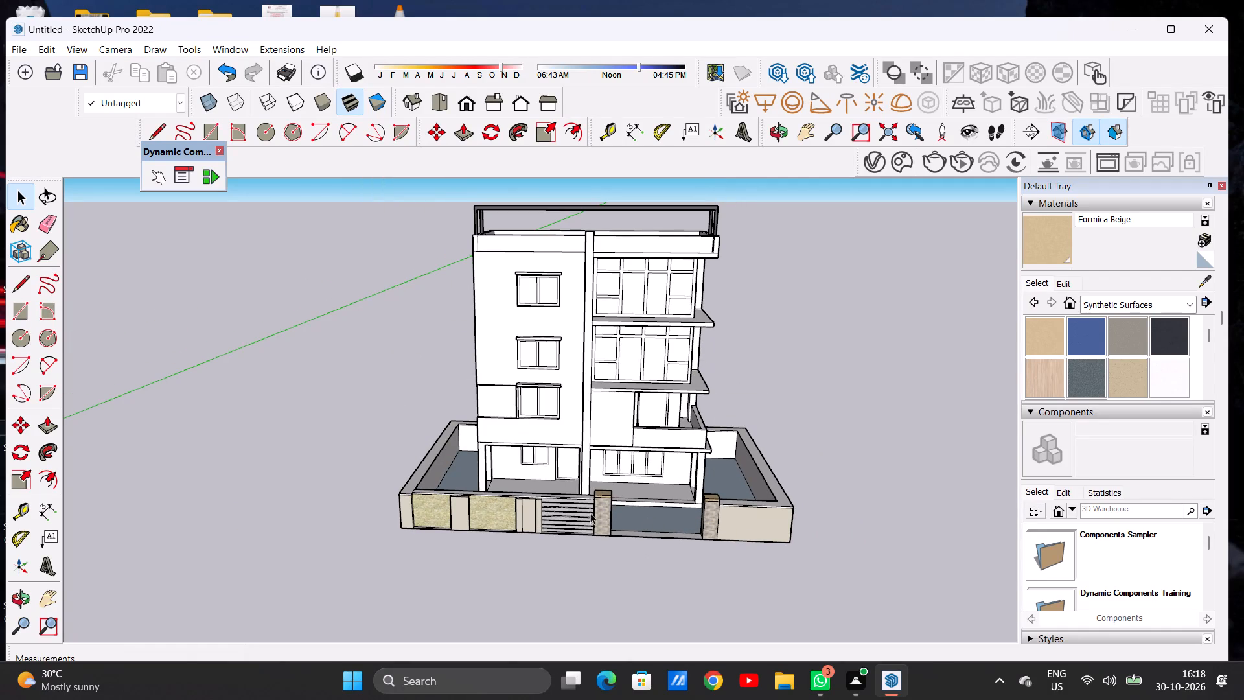
pyautogui.scroll(-7, 574, 536)
pyautogui.scroll(16, 577, 520)
pyautogui.moveTo(529, 541); pyautogui.dragTo(493, 452, button='middle')
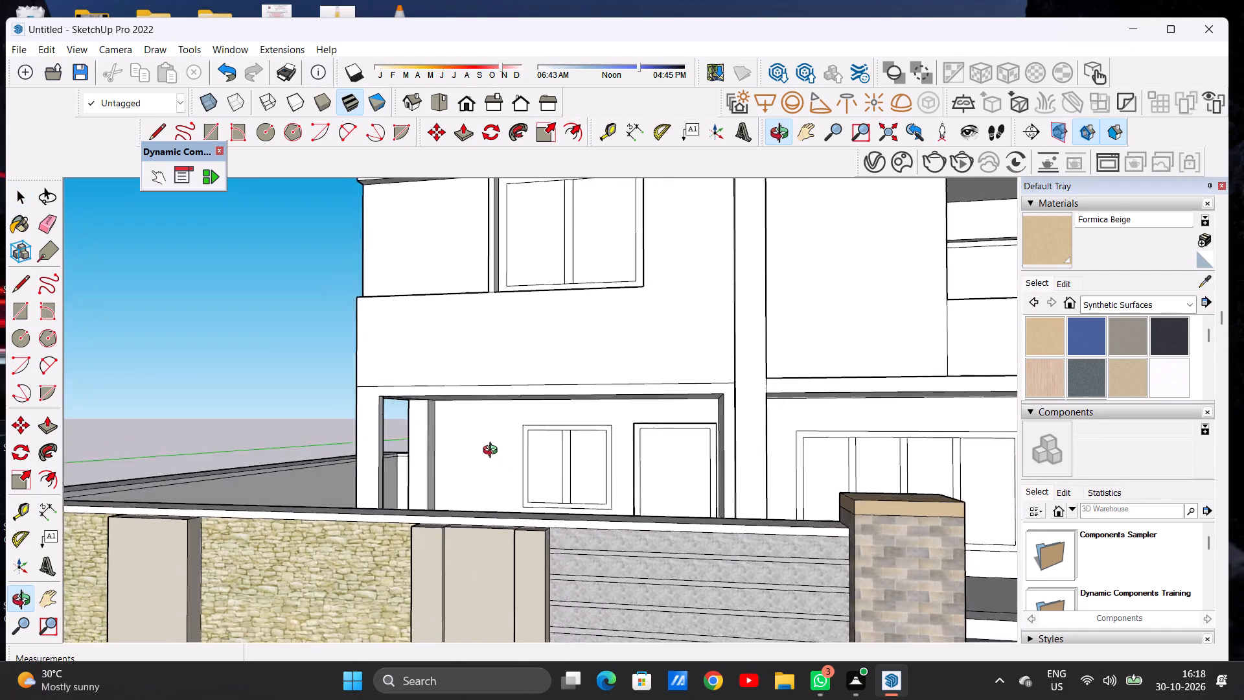
pyautogui.moveTo(493, 452); pyautogui.dragTo(992, 514, button='middle')
pyautogui.scroll(2, 888, 485)
pyautogui.scroll(-1, 879, 472)
pyautogui.scroll(18, 875, 471)
pyautogui.scroll(-1, 851, 448)
pyautogui.scroll(2, 850, 450)
pyautogui.moveTo(850, 471); pyautogui.dragTo(846, 474, button='middle')
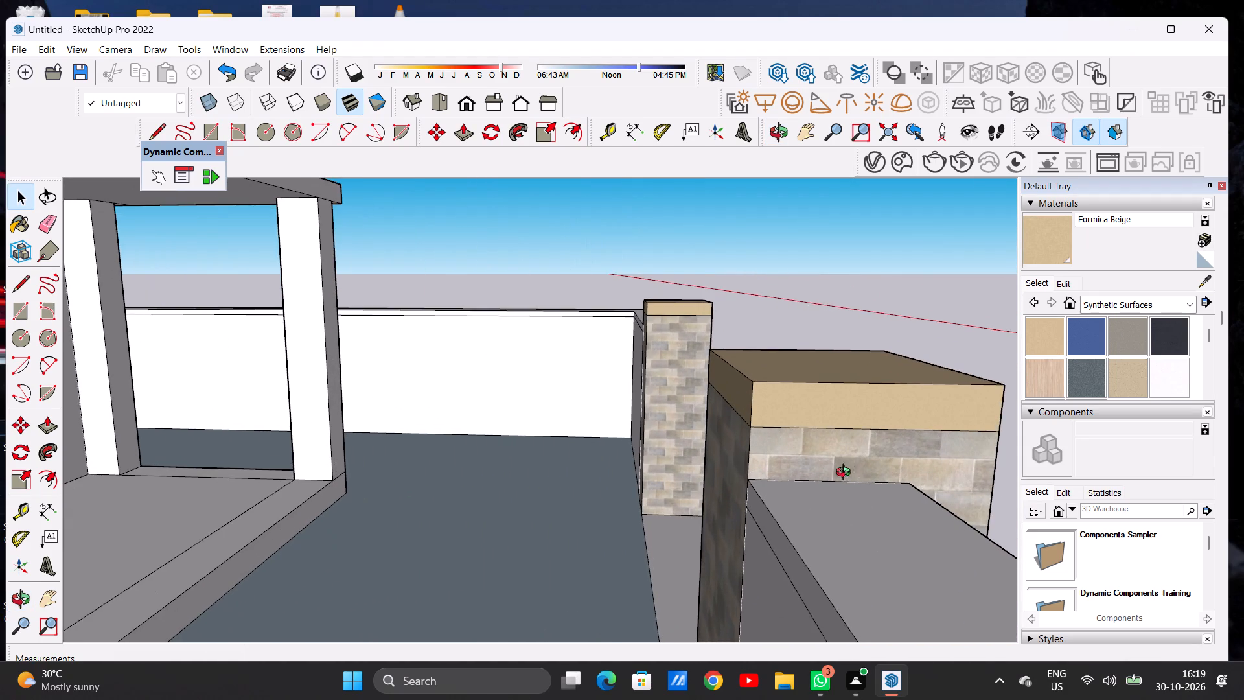
pyautogui.moveTo(846, 474); pyautogui.dragTo(529, 501, button='middle')
pyautogui.scroll(1, 612, 532)
pyautogui.scroll(-20, 667, 526)
pyautogui.scroll(-6, 667, 526)
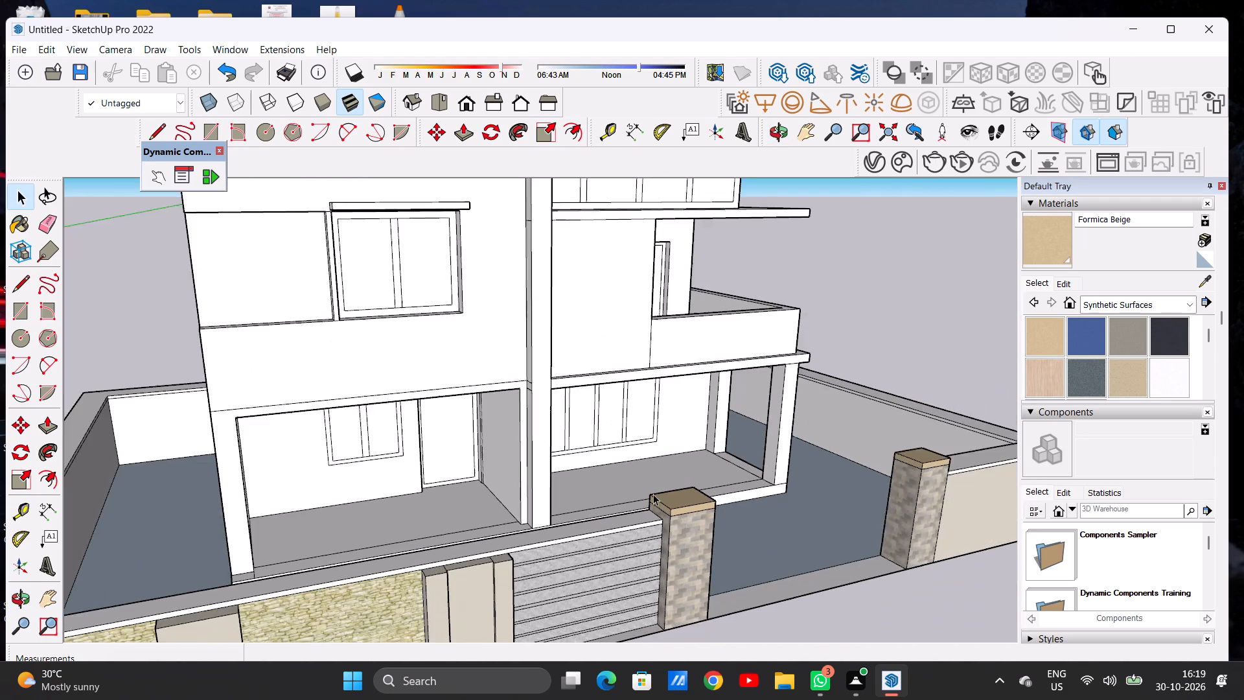
pyautogui.scroll(-2, 653, 494)
pyautogui.moveTo(662, 524); pyautogui.dragTo(549, 517, button='middle')
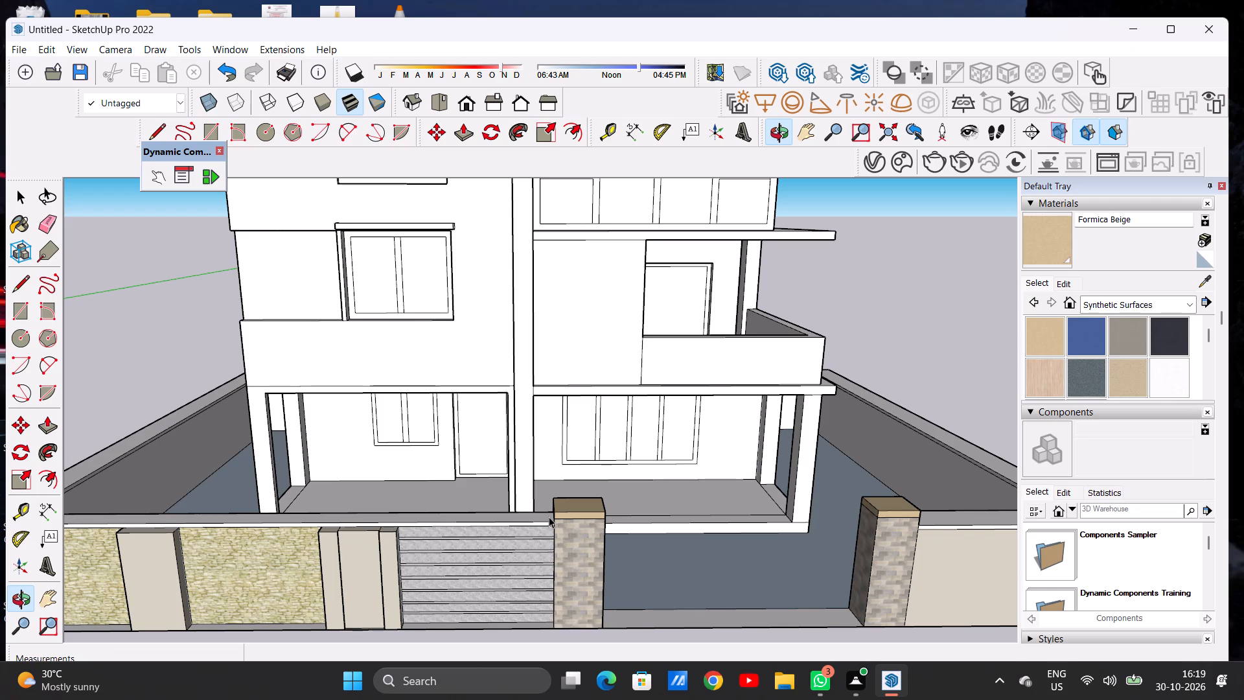
pyautogui.scroll(-16, 589, 471)
pyautogui.scroll(4, 582, 500)
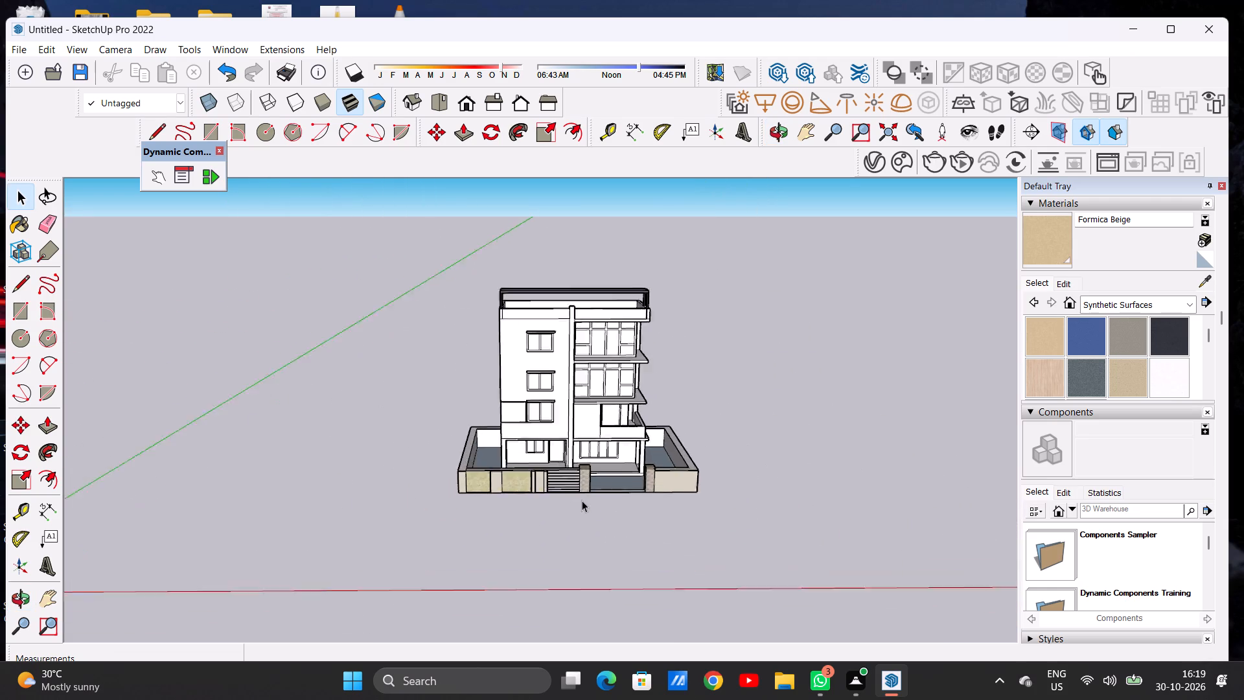
pyautogui.scroll(10, 582, 500)
pyautogui.moveTo(627, 406); pyautogui.dragTo(338, 470, button='middle')
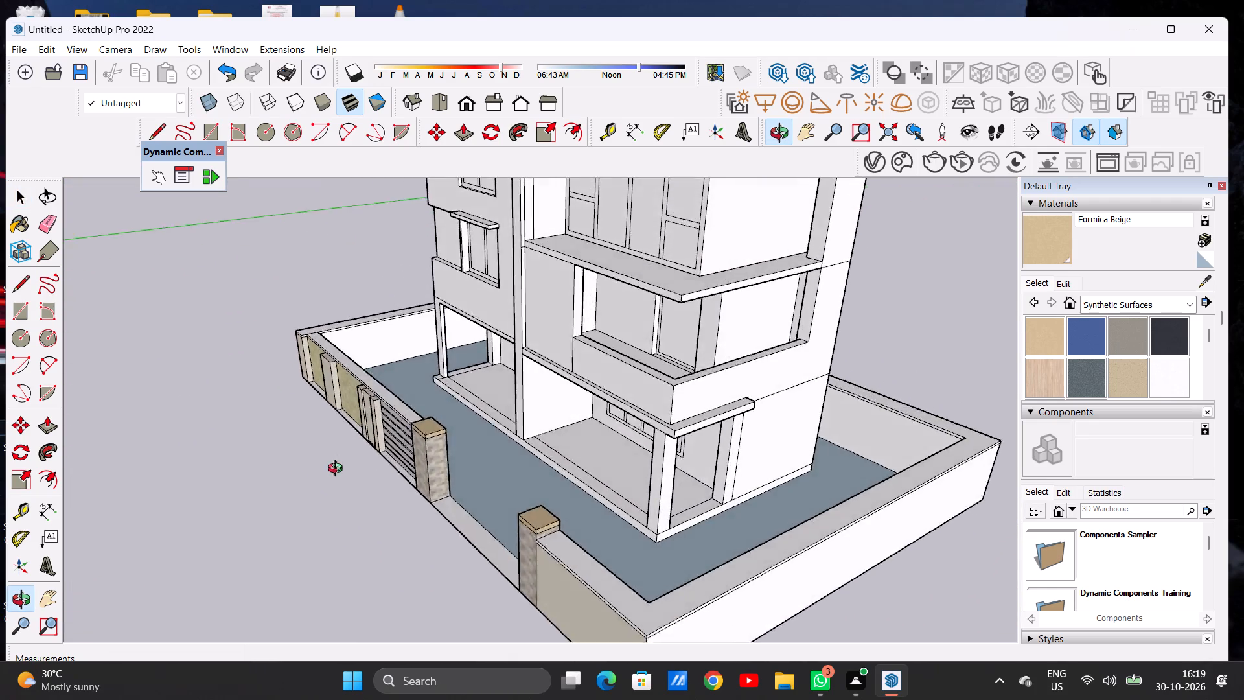
pyautogui.moveTo(338, 470); pyautogui.dragTo(315, 583, button='middle')
pyautogui.scroll(9, 389, 441)
pyautogui.scroll(-11, 413, 492)
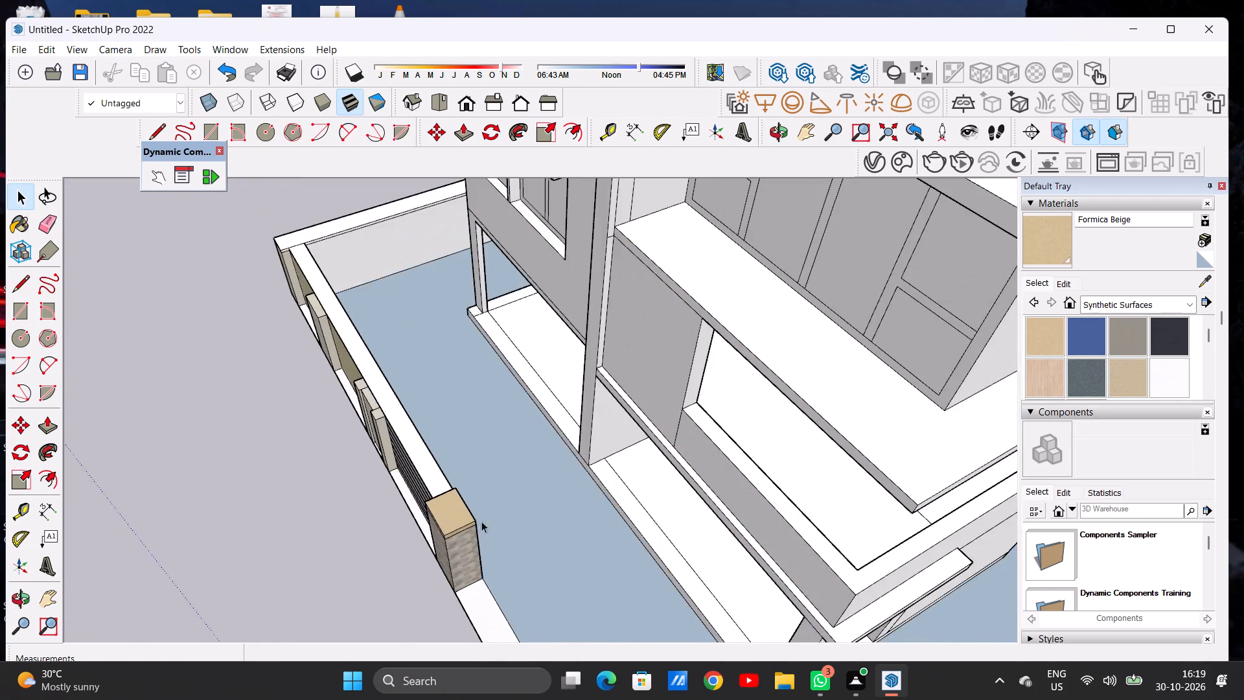
pyautogui.scroll(-6, 481, 521)
pyautogui.moveTo(454, 535); pyautogui.dragTo(782, 365, button='middle')
pyautogui.scroll(-3, 544, 450)
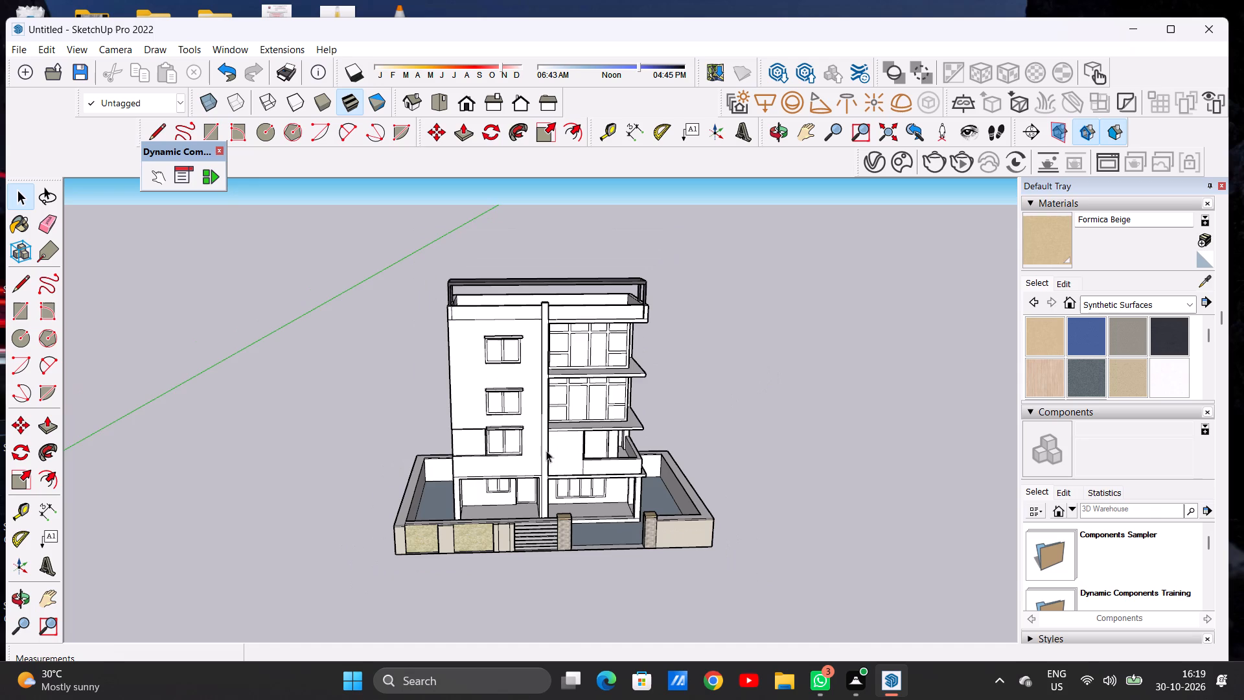
pyautogui.scroll(1, 829, 533)
pyautogui.scroll(-1, 829, 534)
pyautogui.scroll(1, 824, 537)
pyautogui.scroll(-1, 822, 538)
pyautogui.scroll(10, 811, 541)
pyautogui.moveTo(749, 481); pyautogui.dragTo(688, 562, button='middle')
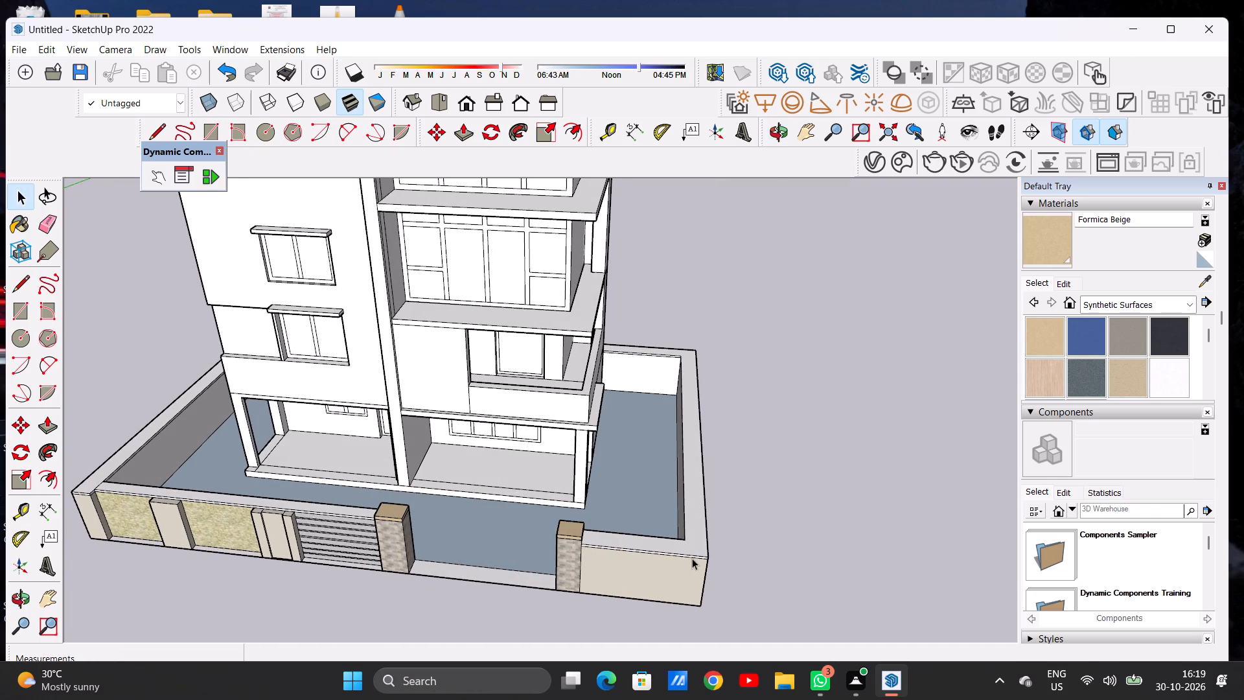
pyautogui.scroll(-7, 682, 440)
pyautogui.moveTo(650, 501); pyautogui.dragTo(739, 500, button='middle')
pyautogui.scroll(4, 662, 490)
pyautogui.scroll(-1, 676, 467)
pyautogui.scroll(2, 676, 467)
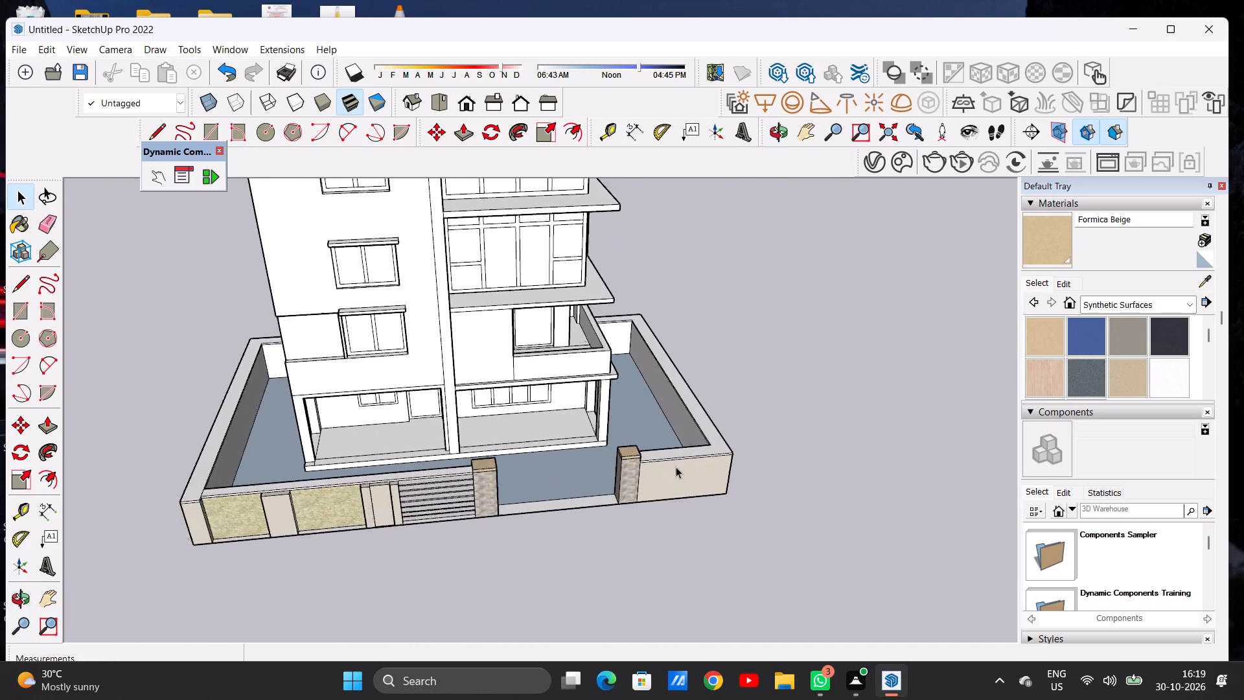
# Paint the top and front edge of the coping on the short plain wall beside the gate pillar with Quartz Light Brown.
pyautogui.scroll(7, 676, 467)
pyautogui.scroll(-1, 674, 460)
pyautogui.scroll(3, 674, 460)
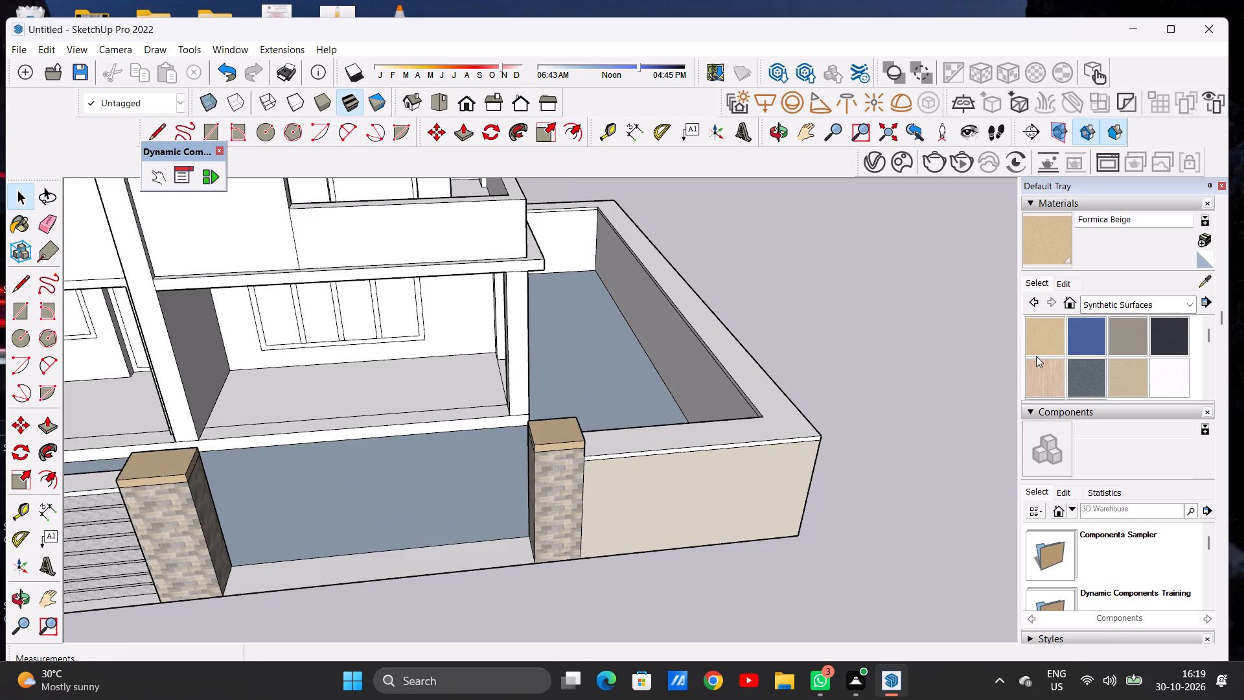
pyautogui.click(1123, 377)
pyautogui.scroll(3, 588, 414)
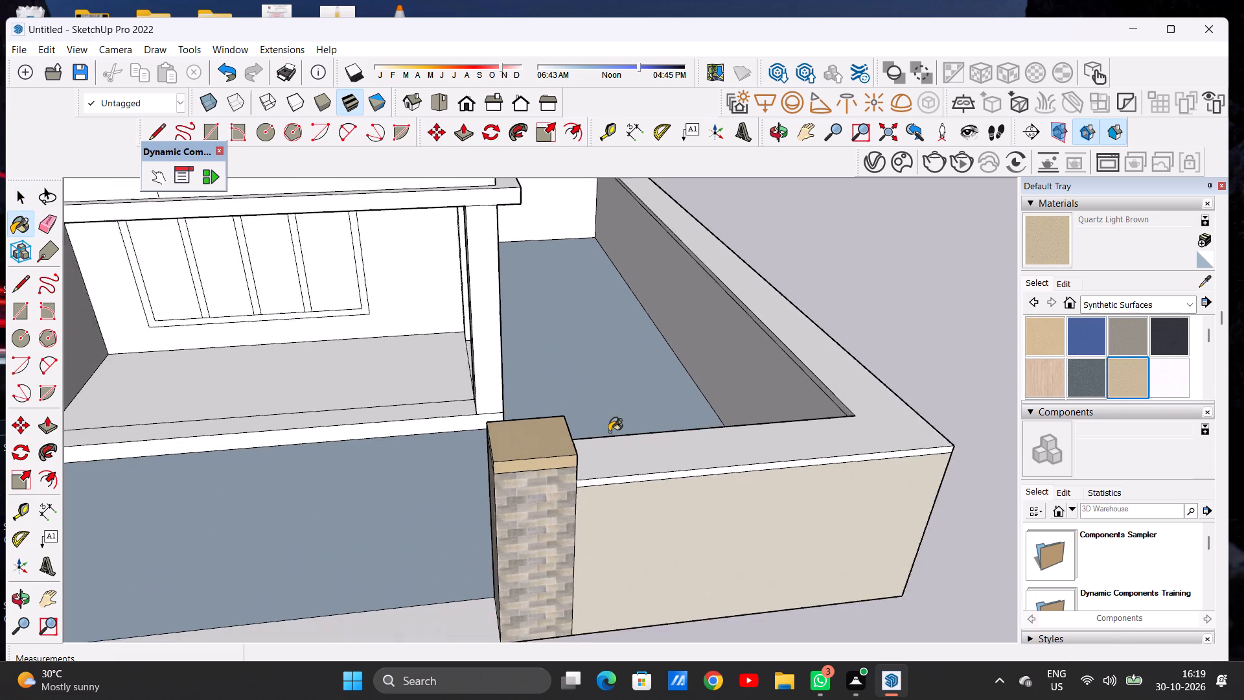
pyautogui.scroll(8, 609, 432)
pyautogui.click(623, 471)
pyautogui.click(625, 496)
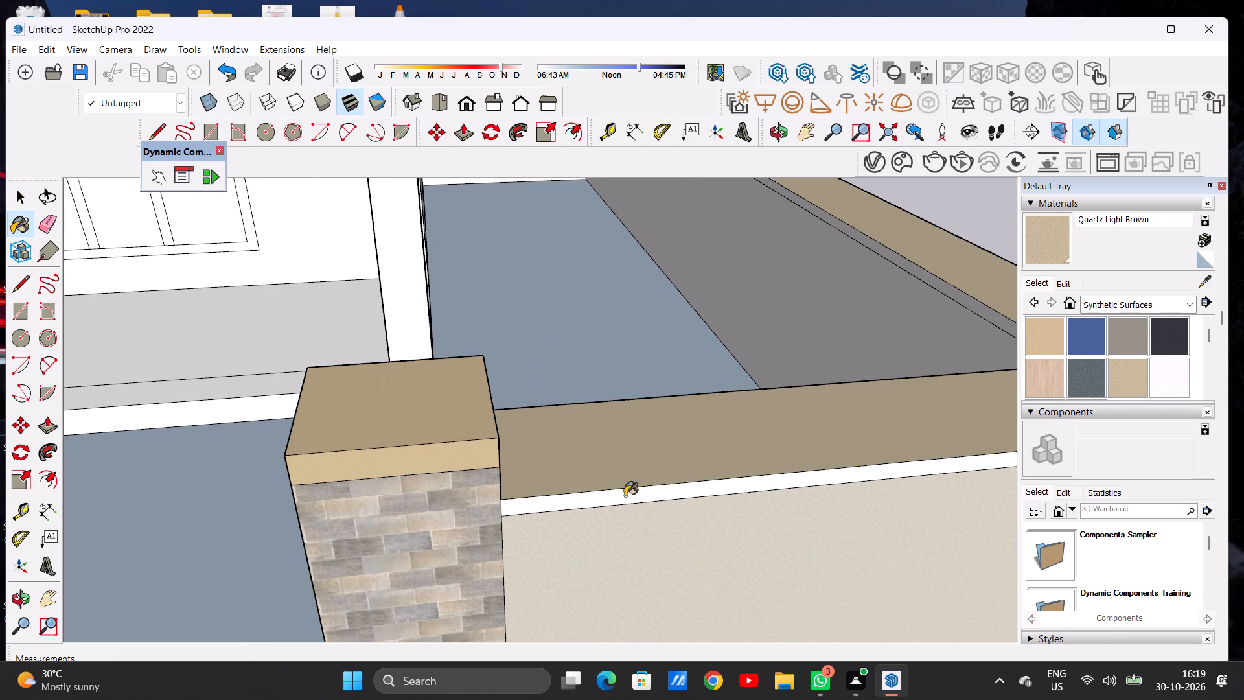
# Paint the top and front edge of the coping above the stone-clad front wall panels with Quartz Light Brown.
pyautogui.scroll(-7, 597, 441)
pyautogui.moveTo(649, 524); pyautogui.dragTo(566, 411, button='middle')
pyautogui.scroll(-1, 659, 501)
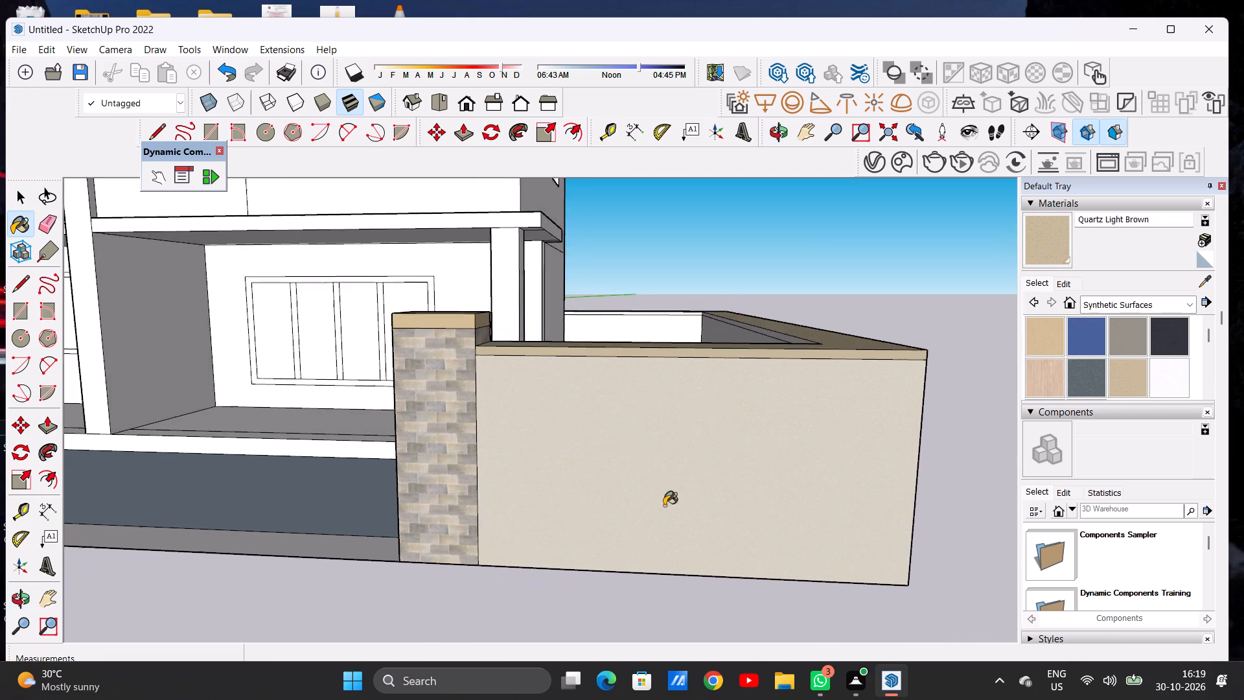
pyautogui.scroll(-14, 664, 506)
pyautogui.scroll(-6, 779, 457)
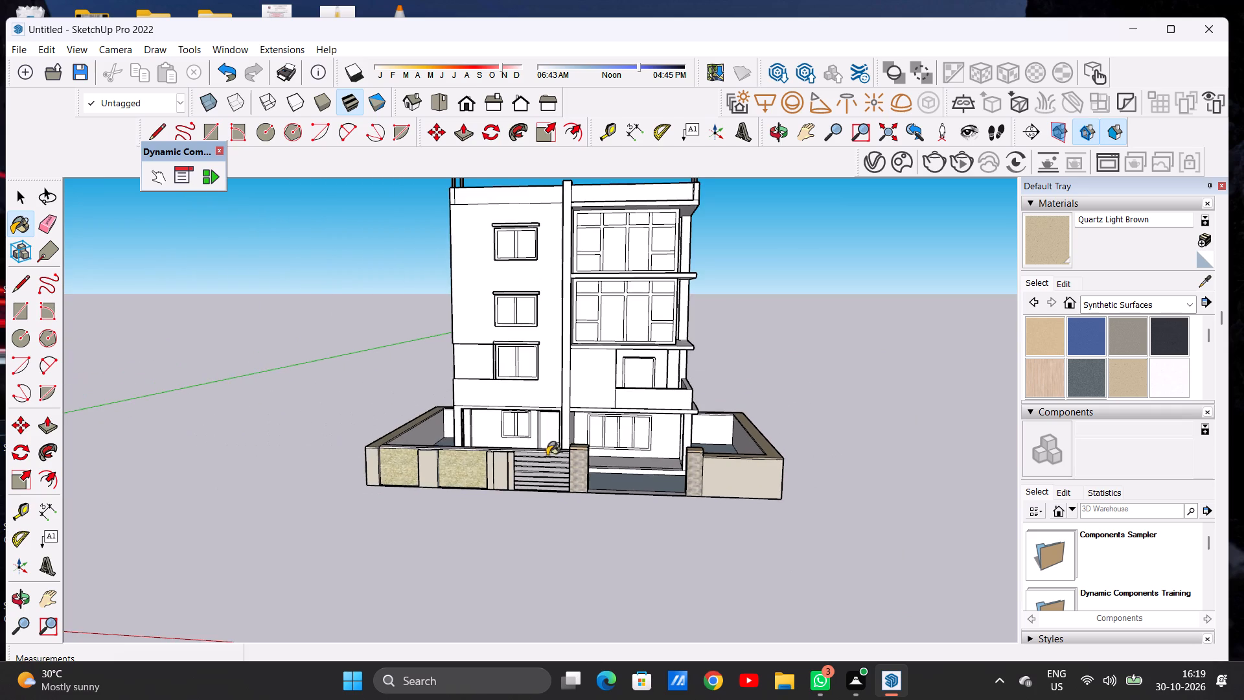
pyautogui.scroll(16, 419, 456)
pyautogui.moveTo(501, 437); pyautogui.dragTo(524, 485, button='middle')
pyautogui.scroll(5, 554, 493)
pyautogui.click(555, 479)
pyautogui.scroll(6, 566, 501)
pyautogui.click(566, 487)
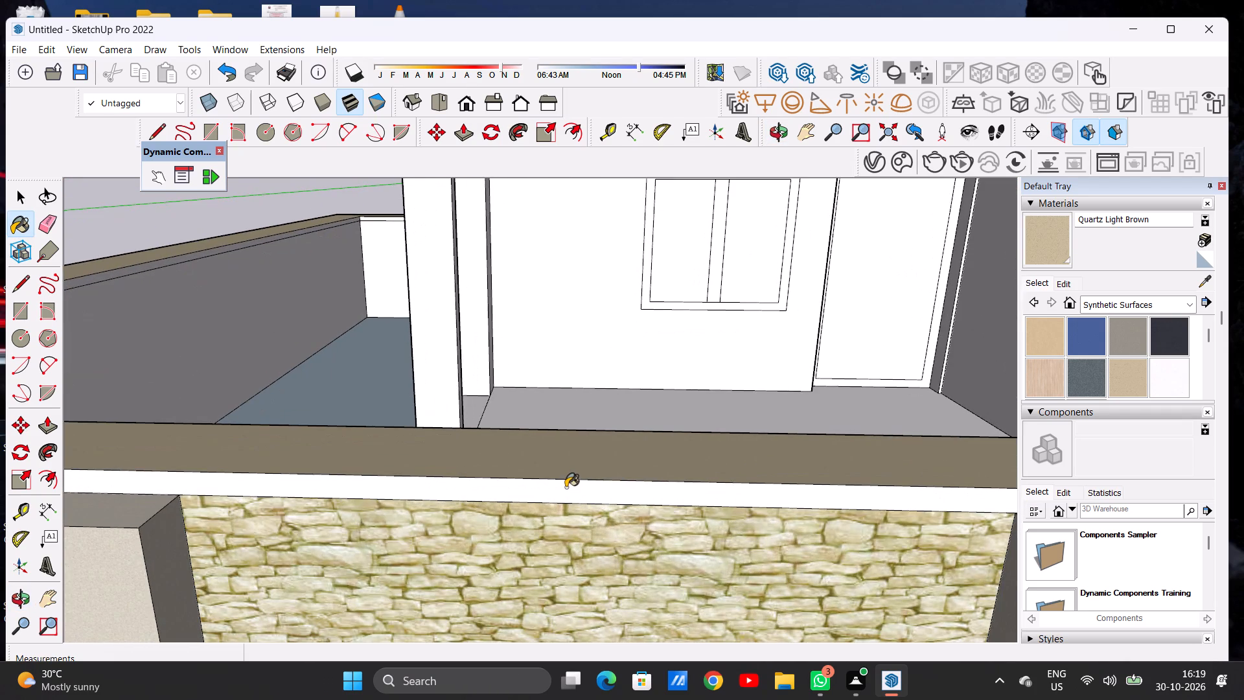
# Paint the front coping edge and its small return face on the corner pier beside the stone cladding with Quartz Light Brown.
pyautogui.scroll(-20, 545, 486)
pyautogui.scroll(-2, 545, 486)
pyautogui.moveTo(389, 506); pyautogui.dragTo(382, 476, button='middle')
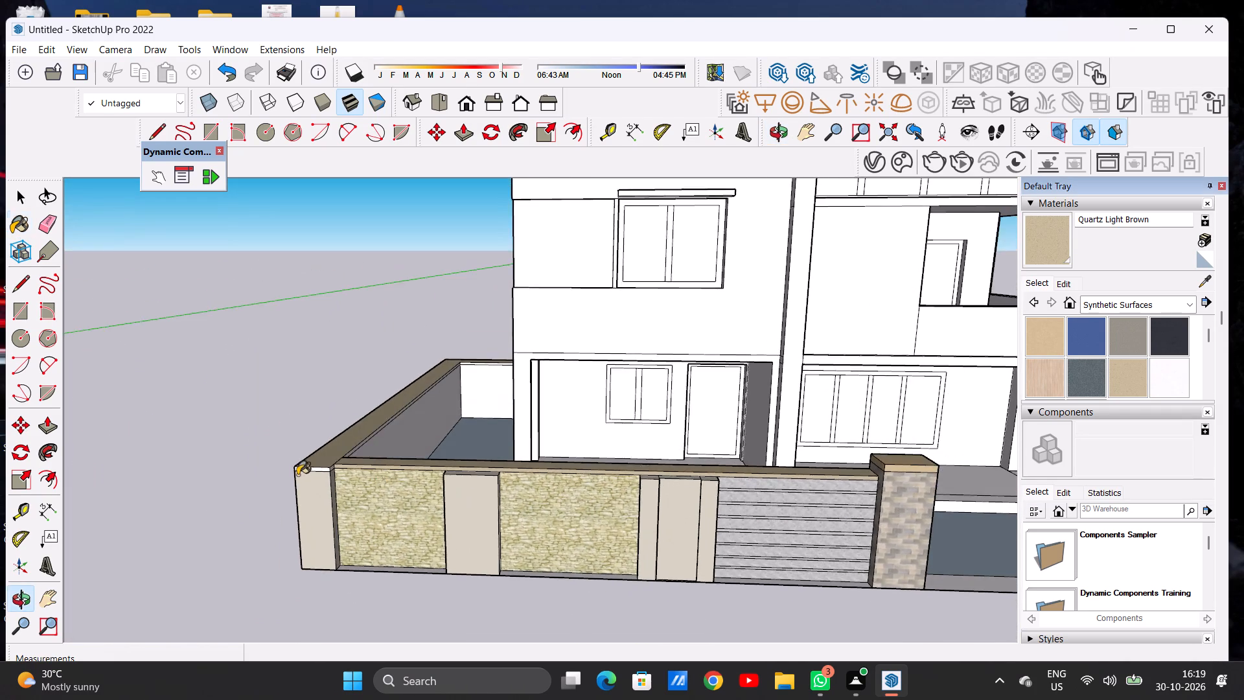
pyautogui.scroll(16, 297, 475)
pyautogui.click(351, 461)
pyautogui.moveTo(439, 449); pyautogui.dragTo(411, 470, button='middle')
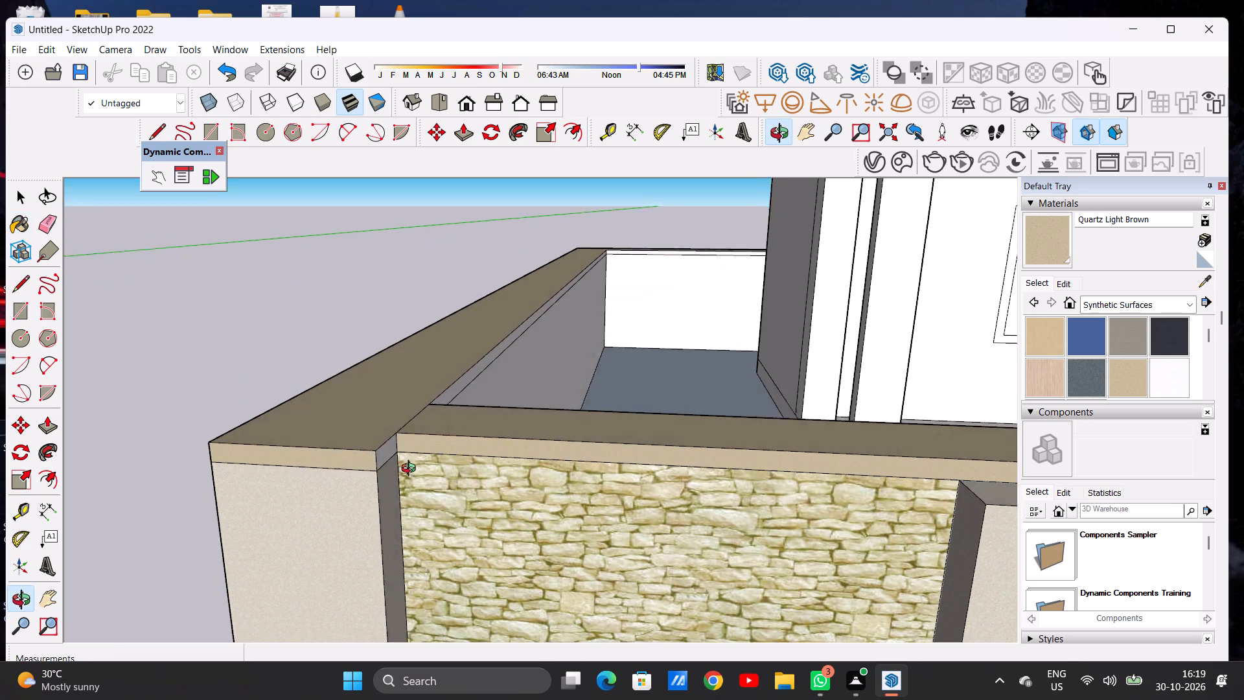
pyautogui.moveTo(411, 470); pyautogui.dragTo(395, 482, button='middle')
pyautogui.scroll(7, 387, 457)
pyautogui.click(378, 449)
# Paint the inner coping edge of the side boundary wall at the stone-clad corner with Quartz Light Brown.
pyautogui.scroll(-13, 398, 463)
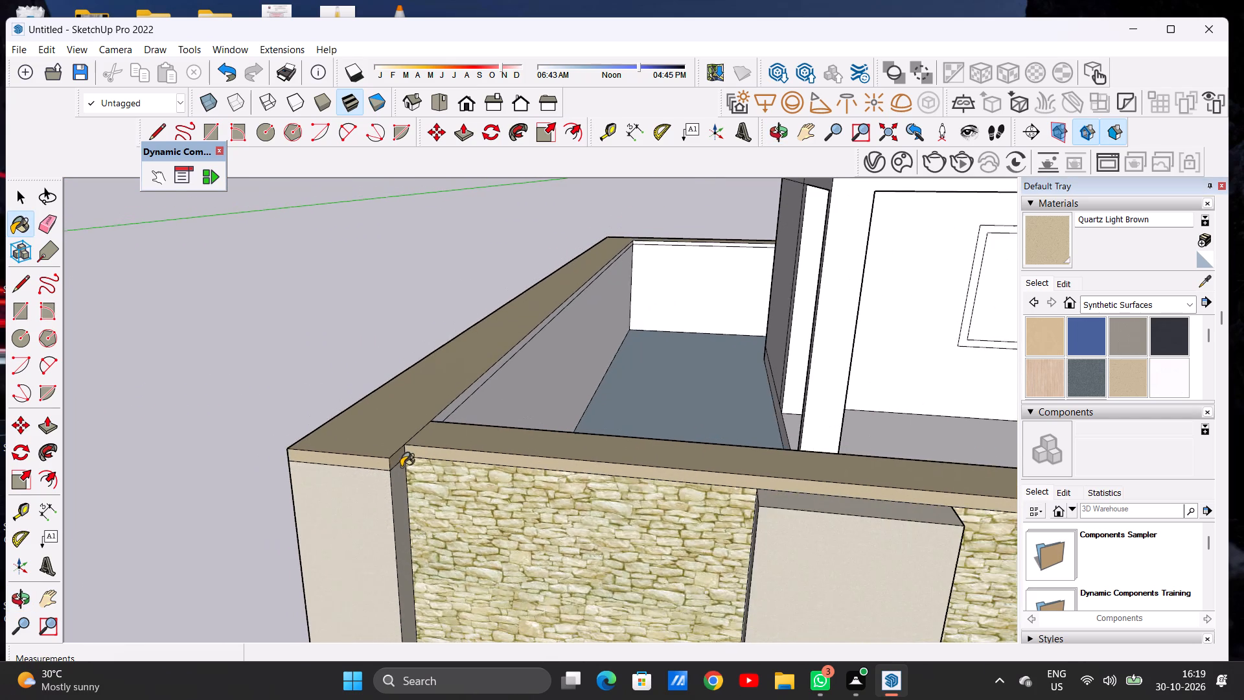
pyautogui.scroll(15, 421, 425)
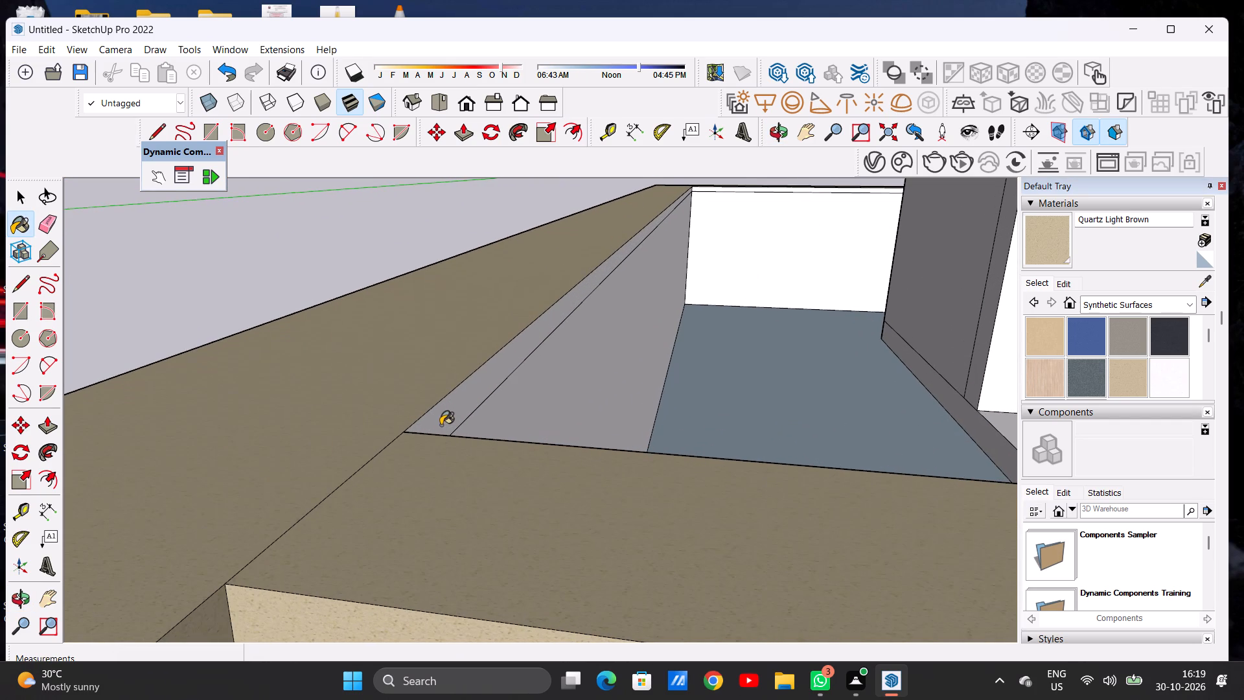
pyautogui.click(441, 425)
# Paint the inner coping edge of the front wall behind the grooved panel, beside the gate pillar, with Quartz Light Brown.
pyautogui.scroll(-15, 453, 448)
pyautogui.scroll(1, 436, 460)
pyautogui.scroll(-2, 412, 465)
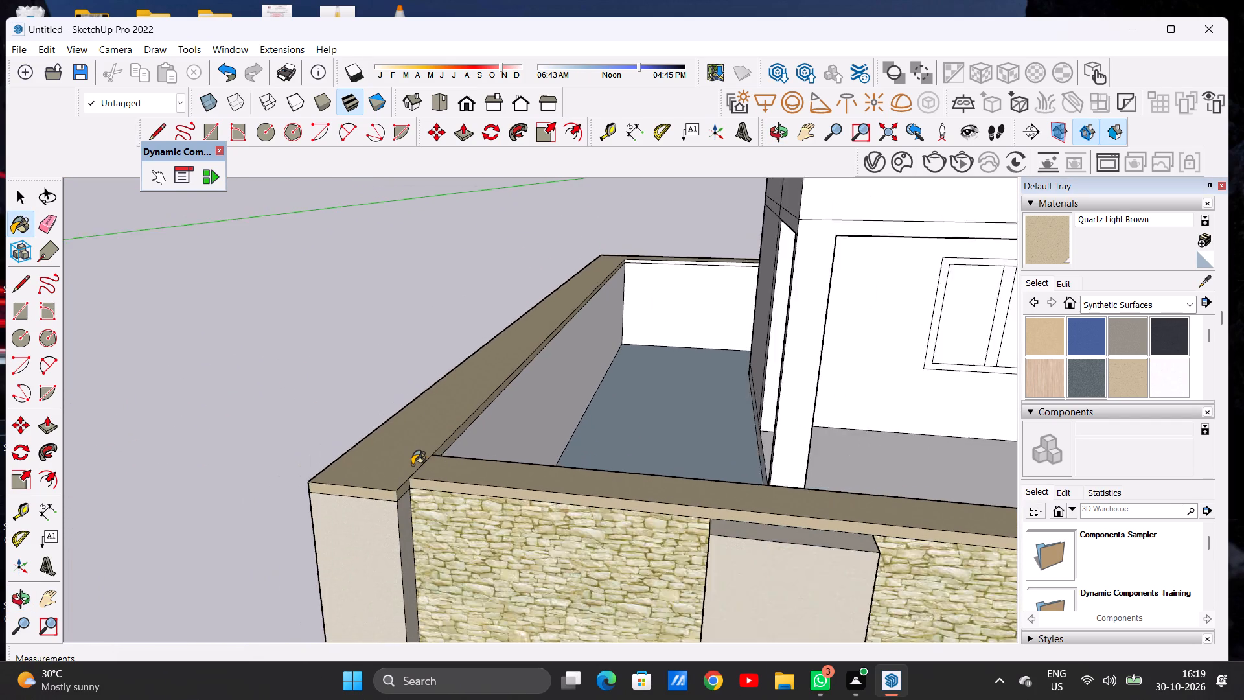
pyautogui.scroll(-19, 412, 465)
pyautogui.moveTo(785, 460); pyautogui.dragTo(222, 477, button='middle')
pyautogui.scroll(6, 300, 495)
pyautogui.scroll(7, 495, 504)
pyautogui.moveTo(446, 452); pyautogui.dragTo(453, 460, button='middle')
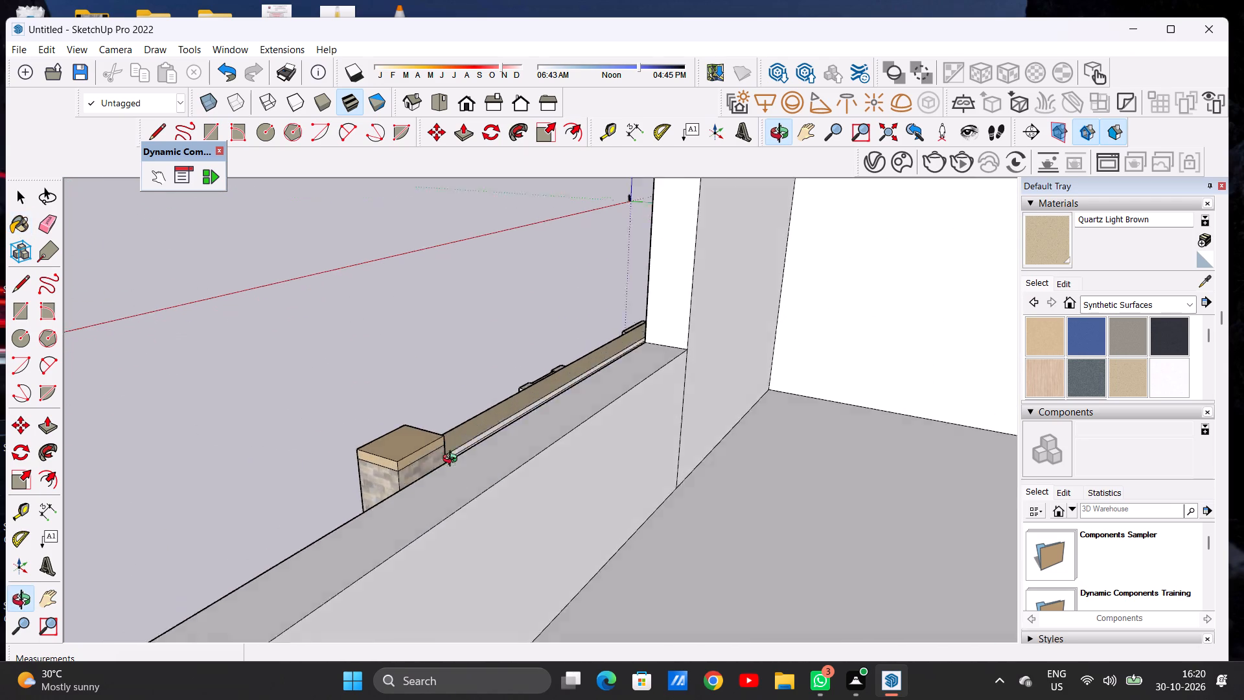
pyautogui.moveTo(453, 460); pyautogui.dragTo(542, 469, button='middle')
pyautogui.scroll(5, 416, 471)
pyautogui.scroll(-1, 409, 471)
pyautogui.scroll(14, 407, 471)
pyautogui.click(291, 450)
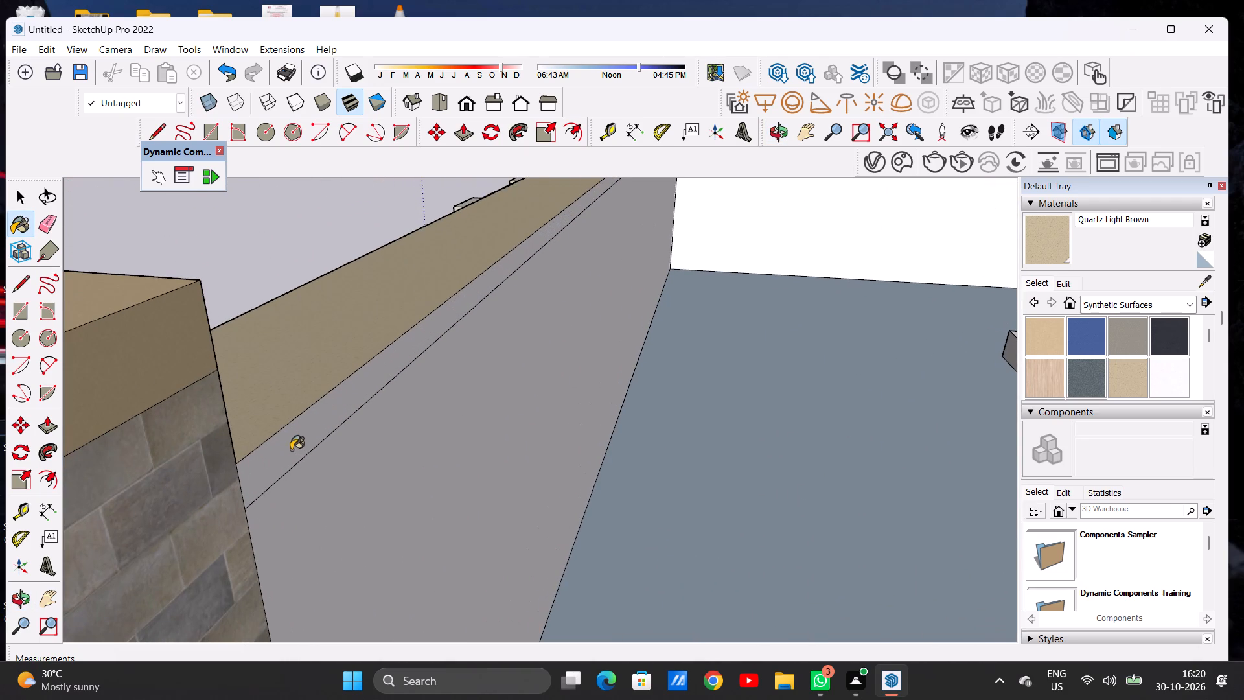
# Paint the inner coping edge of the plain front wall section beside the other gate pillar with Quartz Light Brown.
pyautogui.scroll(-17, 337, 464)
pyautogui.scroll(1, 455, 454)
pyautogui.scroll(-19, 455, 454)
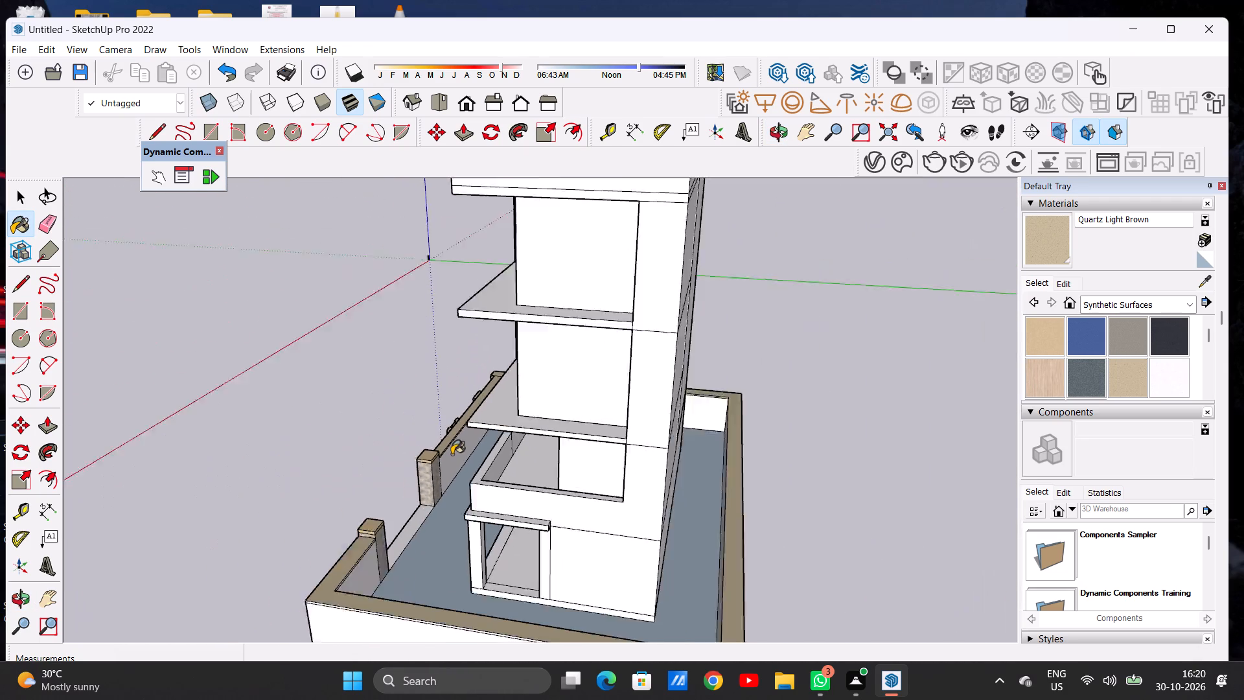
pyautogui.scroll(-1, 452, 454)
pyautogui.moveTo(416, 517); pyautogui.dragTo(251, 521, button='middle')
pyautogui.scroll(17, 437, 487)
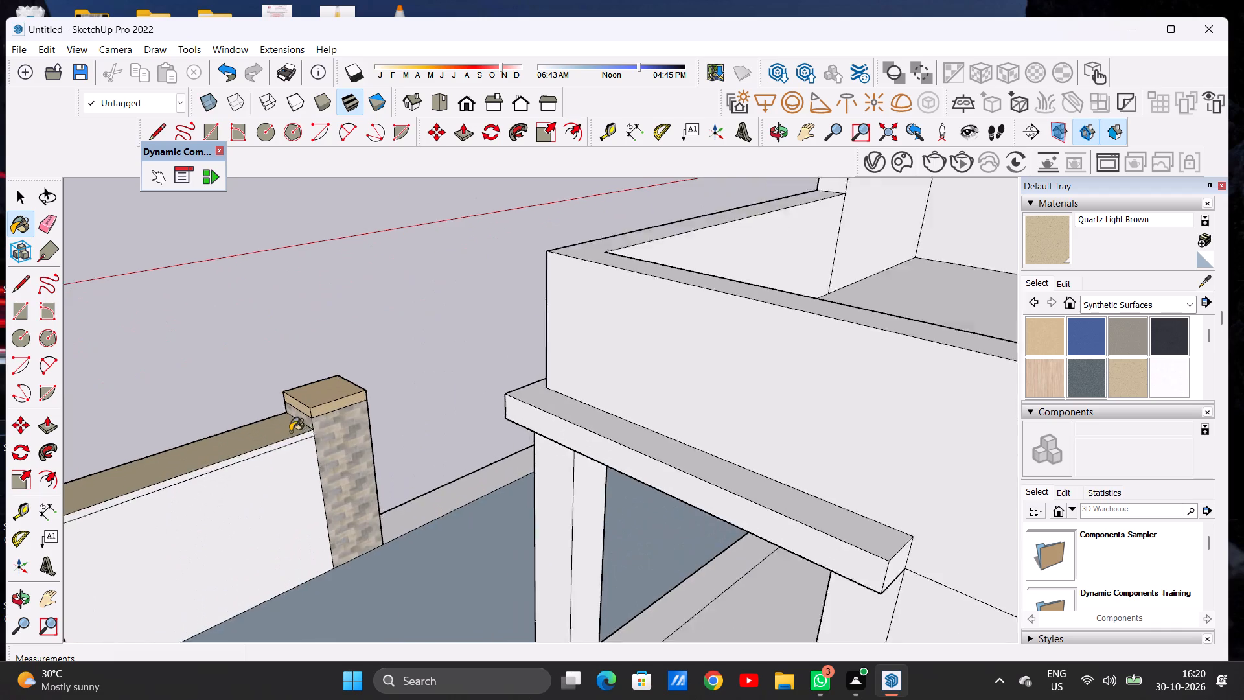
pyautogui.scroll(16, 290, 432)
pyautogui.click(323, 442)
pyautogui.scroll(-11, 371, 449)
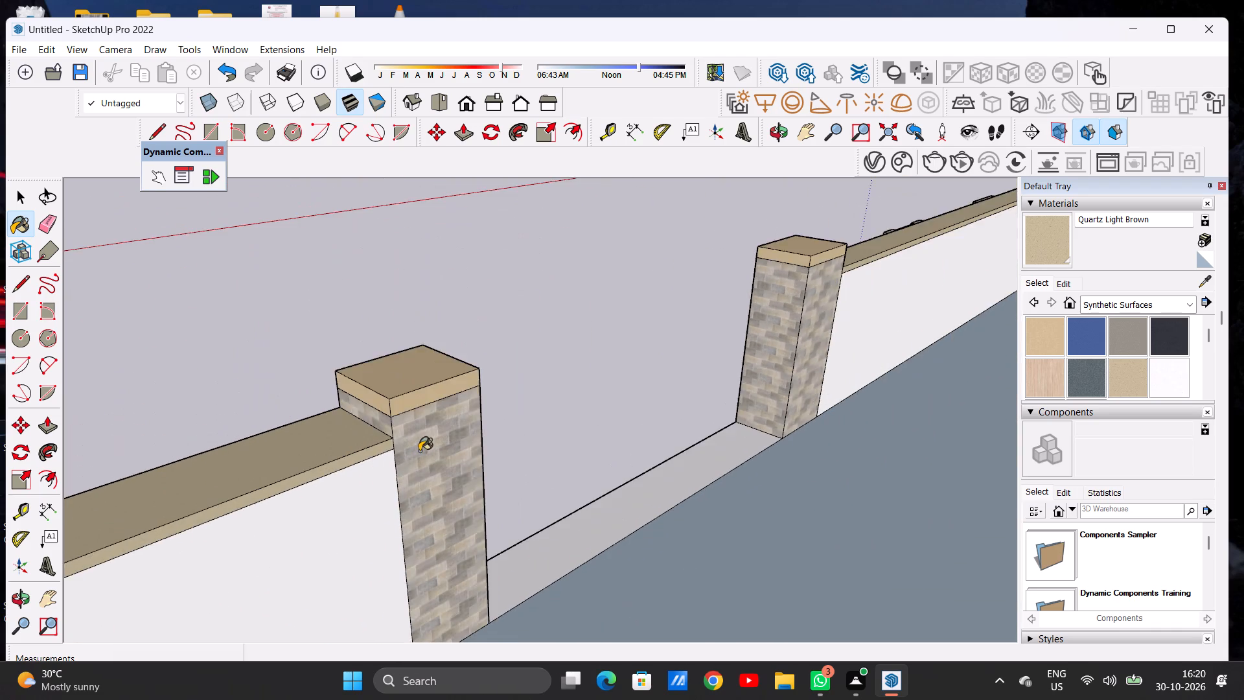
# Paint the inner coping edge of the side boundary wall adjoining the plain front wall section with Quartz Light Brown.
pyautogui.scroll(-19, 419, 451)
pyautogui.moveTo(519, 513); pyautogui.dragTo(314, 501, button='middle')
pyautogui.moveTo(432, 541); pyautogui.dragTo(411, 541, button='middle')
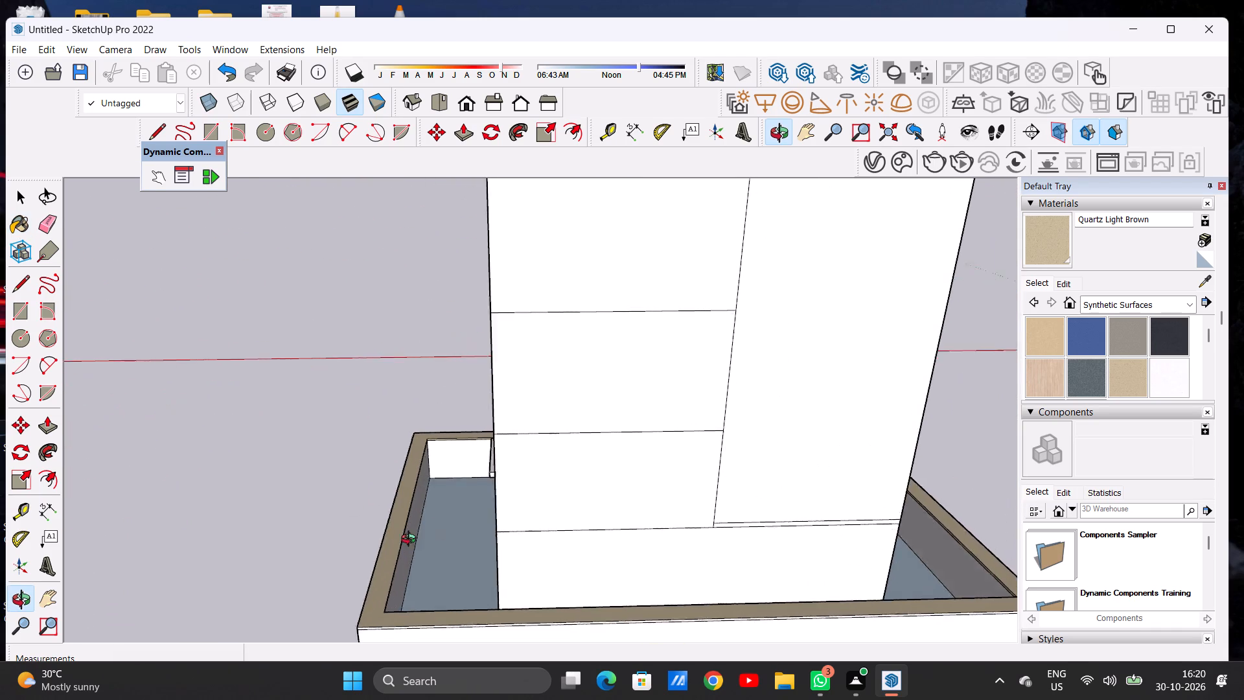
pyautogui.moveTo(411, 541); pyautogui.dragTo(275, 502, button='middle')
pyautogui.scroll(20, 346, 536)
pyautogui.scroll(2, 346, 536)
pyautogui.click(313, 485)
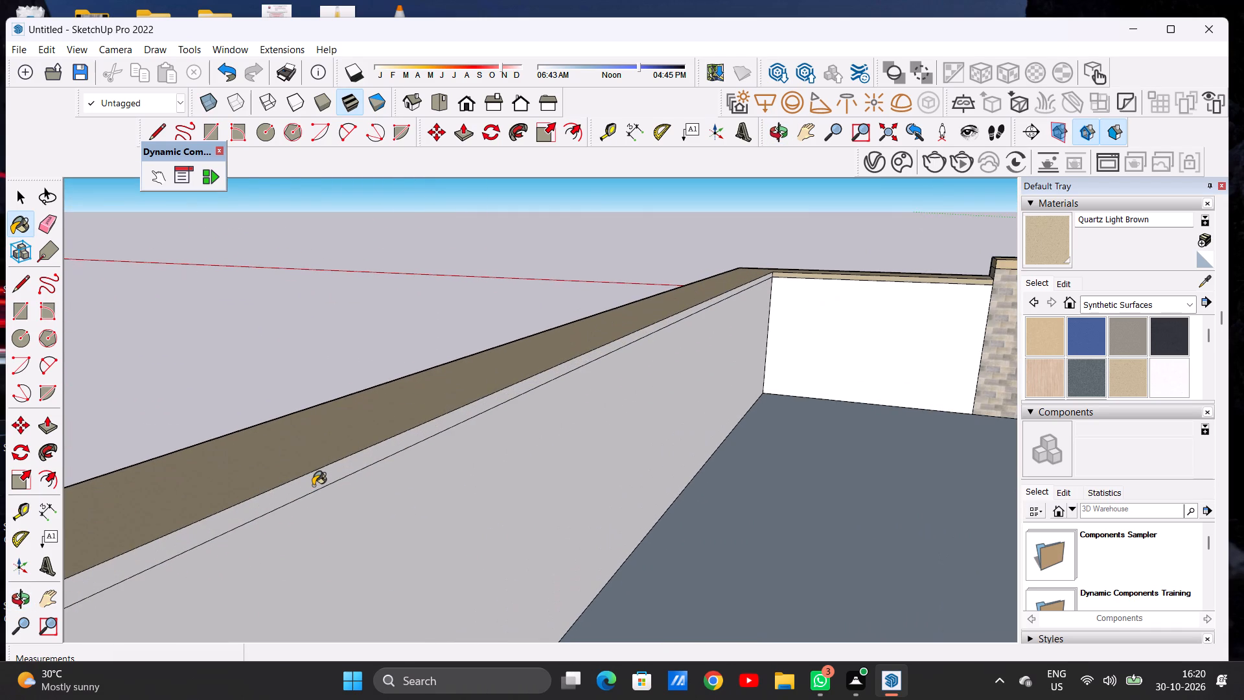
# Paint the inner coping edge of the rear boundary wall behind the house with Quartz Light Brown.
pyautogui.scroll(-20, 387, 490)
pyautogui.scroll(-2, 387, 490)
pyautogui.moveTo(404, 504); pyautogui.dragTo(757, 530, button='middle')
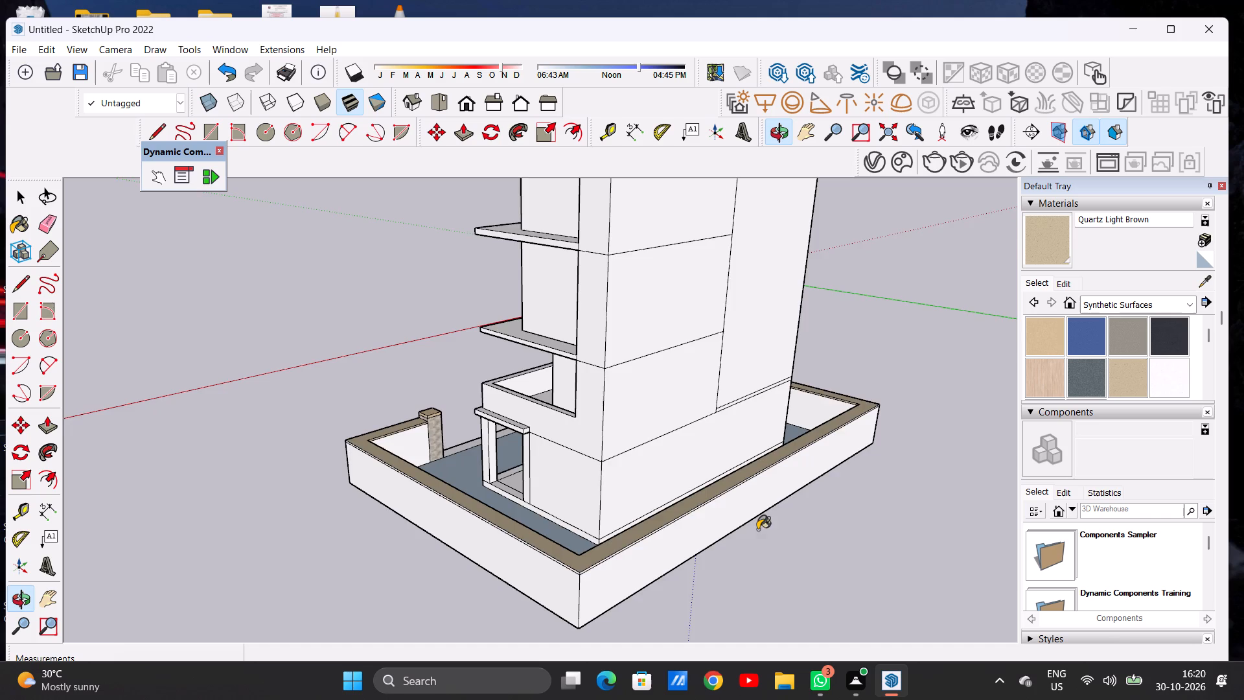
pyautogui.moveTo(757, 530); pyautogui.dragTo(762, 536, button='middle')
pyautogui.scroll(-5, 637, 506)
pyautogui.moveTo(595, 514); pyautogui.dragTo(994, 498, button='middle')
pyautogui.scroll(1, 679, 456)
pyautogui.scroll(-1, 679, 453)
pyautogui.scroll(10, 679, 452)
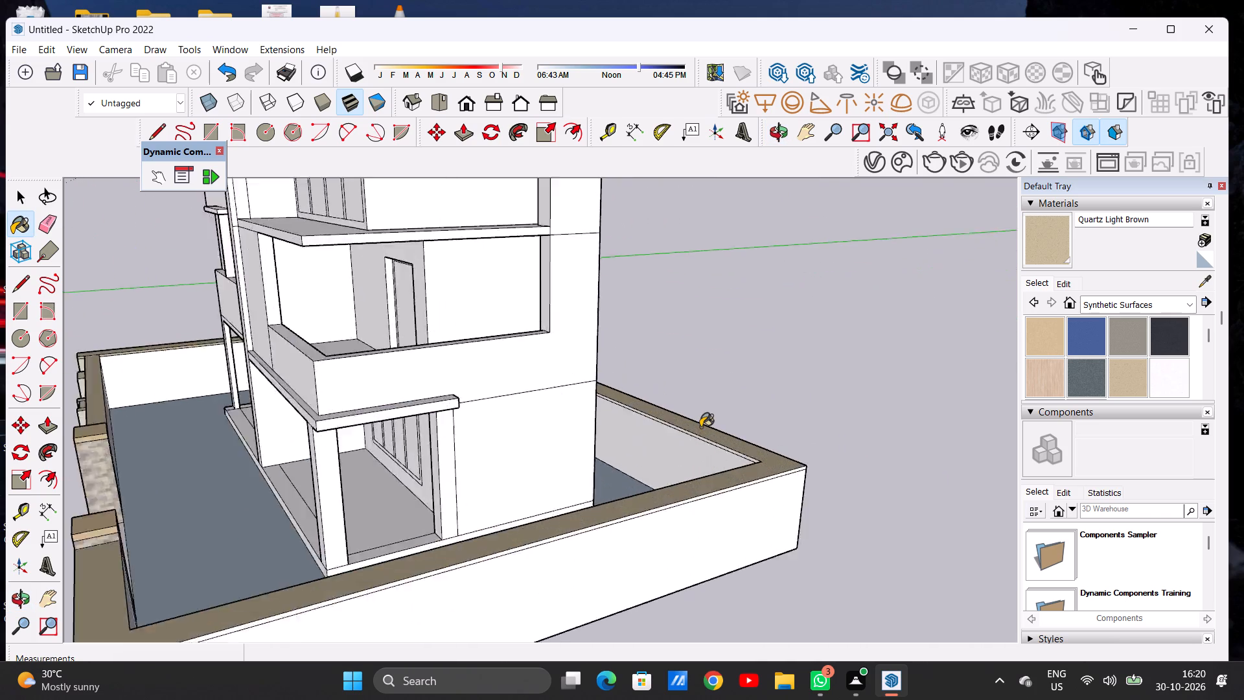
pyautogui.scroll(12, 700, 427)
pyautogui.scroll(-1, 787, 457)
pyautogui.scroll(9, 787, 457)
pyautogui.click(783, 472)
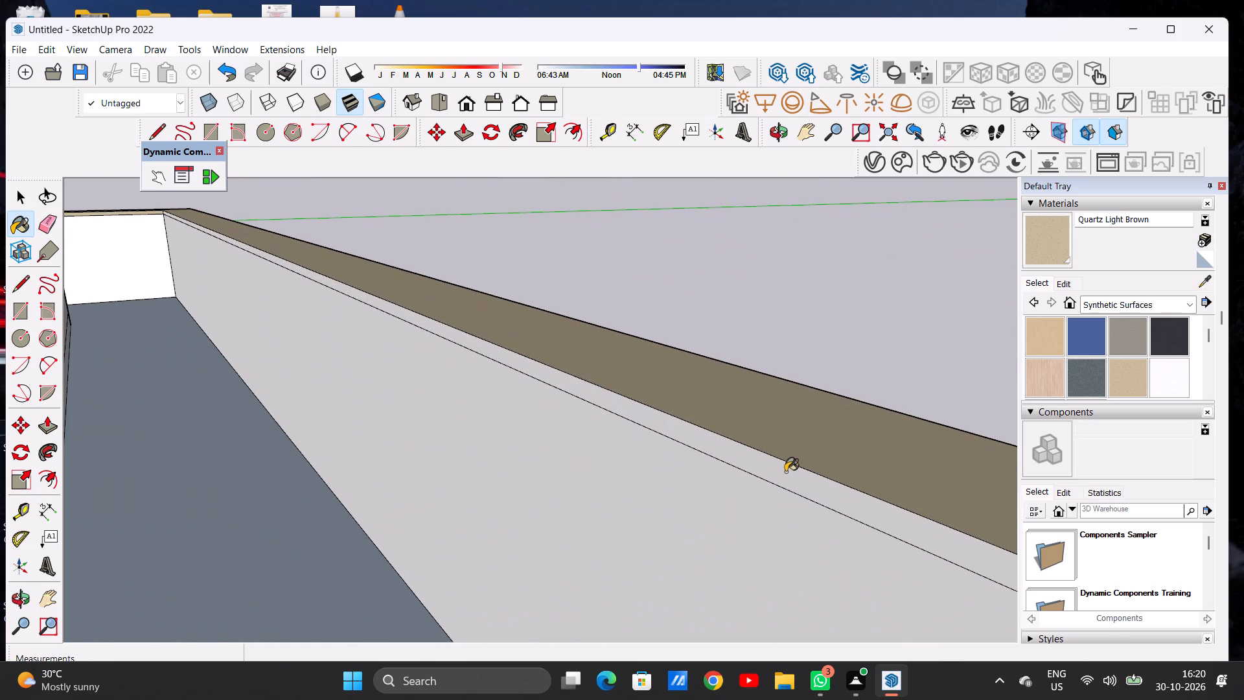
# Check the coping's inner and front edges all around the boundary wall for unpainted faces.
pyautogui.scroll(-9, 795, 467)
pyautogui.scroll(-11, 702, 489)
pyautogui.scroll(1, 636, 506)
pyautogui.scroll(-8, 636, 506)
pyautogui.moveTo(474, 520); pyautogui.dragTo(581, 520, button='middle')
pyautogui.scroll(-11, 646, 513)
pyautogui.scroll(15, 374, 479)
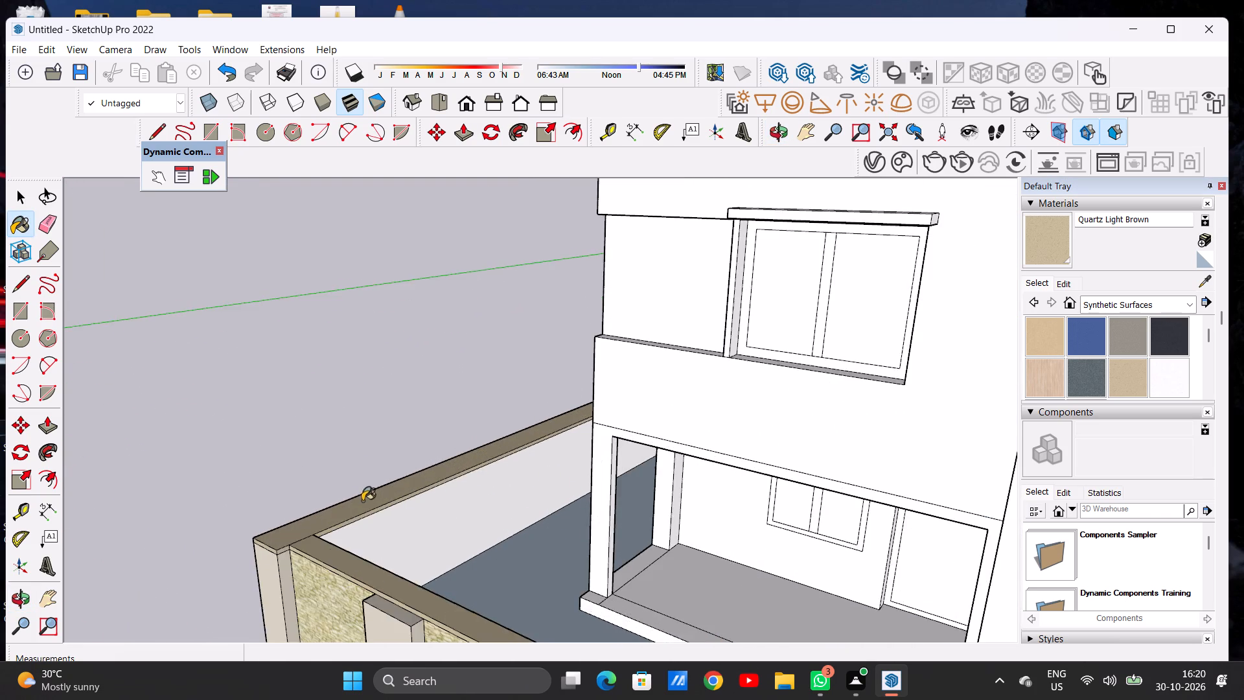
pyautogui.scroll(7, 362, 500)
pyautogui.scroll(-1, 362, 500)
pyautogui.moveTo(407, 524); pyautogui.dragTo(275, 546, button='middle')
pyautogui.scroll(-5, 563, 500)
pyautogui.scroll(1, 564, 500)
pyautogui.scroll(-1, 564, 500)
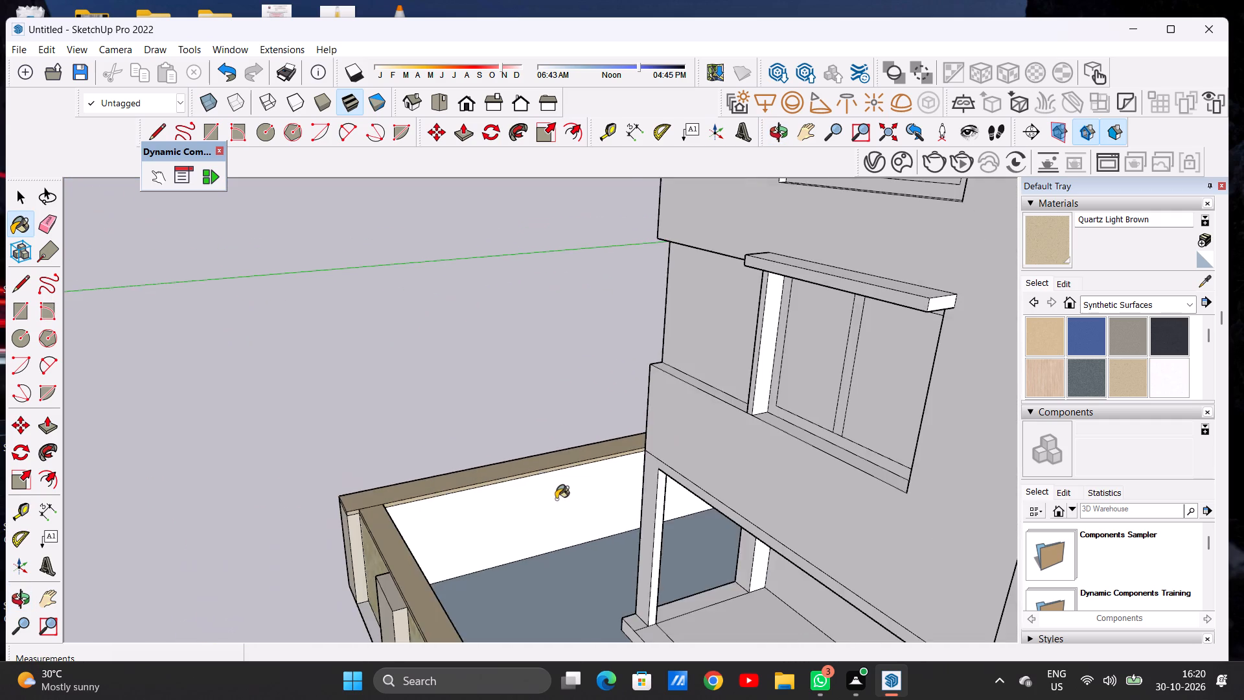
pyautogui.scroll(-9, 558, 495)
pyautogui.scroll(1, 553, 496)
pyautogui.scroll(-8, 520, 516)
pyautogui.moveTo(495, 564); pyautogui.dragTo(980, 490, button='middle')
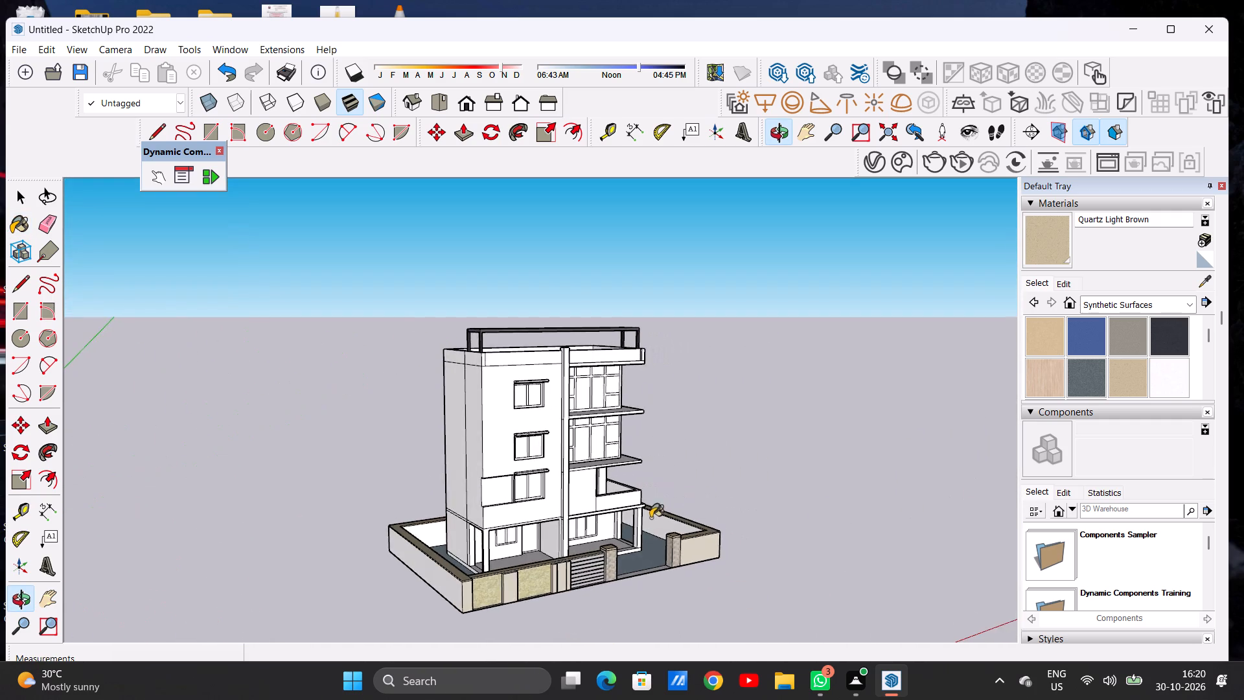
pyautogui.scroll(8, 647, 519)
pyautogui.scroll(-1, 721, 528)
pyautogui.scroll(3, 721, 528)
pyautogui.scroll(-1, 722, 528)
pyautogui.scroll(6, 722, 528)
pyautogui.scroll(-1, 777, 530)
pyautogui.scroll(9, 777, 530)
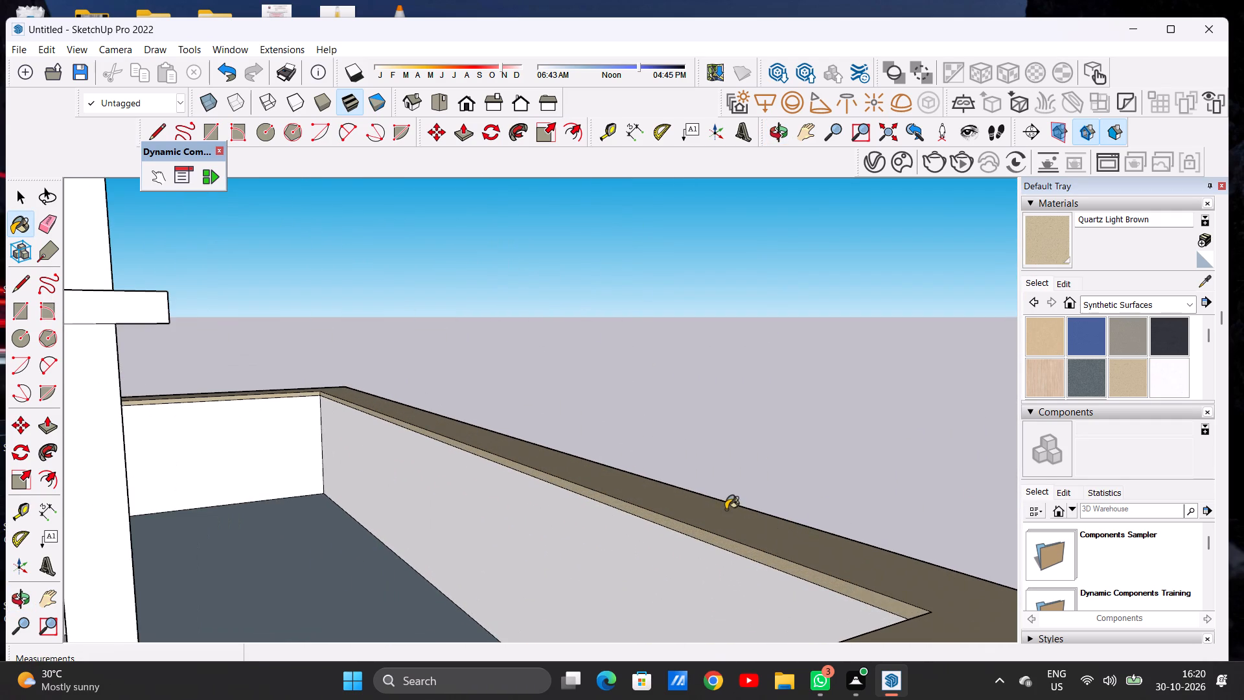
pyautogui.scroll(-9, 726, 509)
pyautogui.scroll(-16, 744, 503)
pyautogui.moveTo(733, 561); pyautogui.dragTo(647, 507, button='middle')
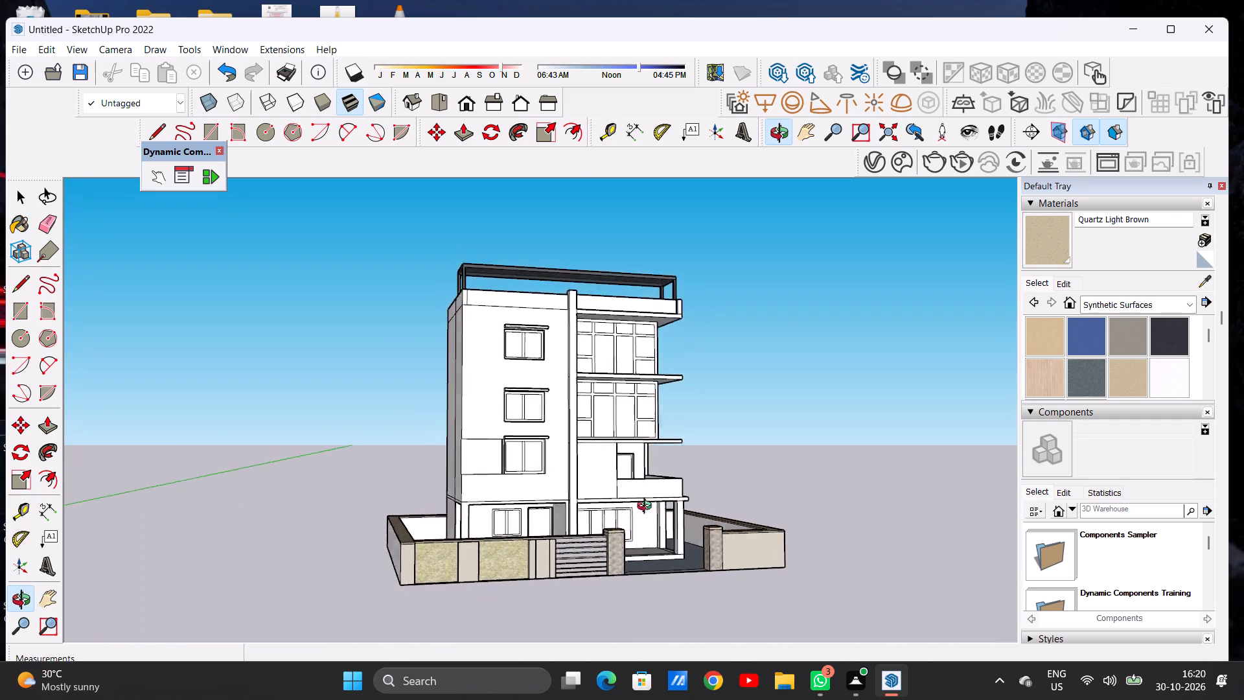
pyautogui.moveTo(647, 507); pyautogui.dragTo(528, 570, button='middle')
pyautogui.scroll(-2, 552, 499)
pyautogui.scroll(9, 561, 546)
pyautogui.moveTo(518, 587); pyautogui.dragTo(553, 568, button='middle')
pyautogui.scroll(14, 540, 563)
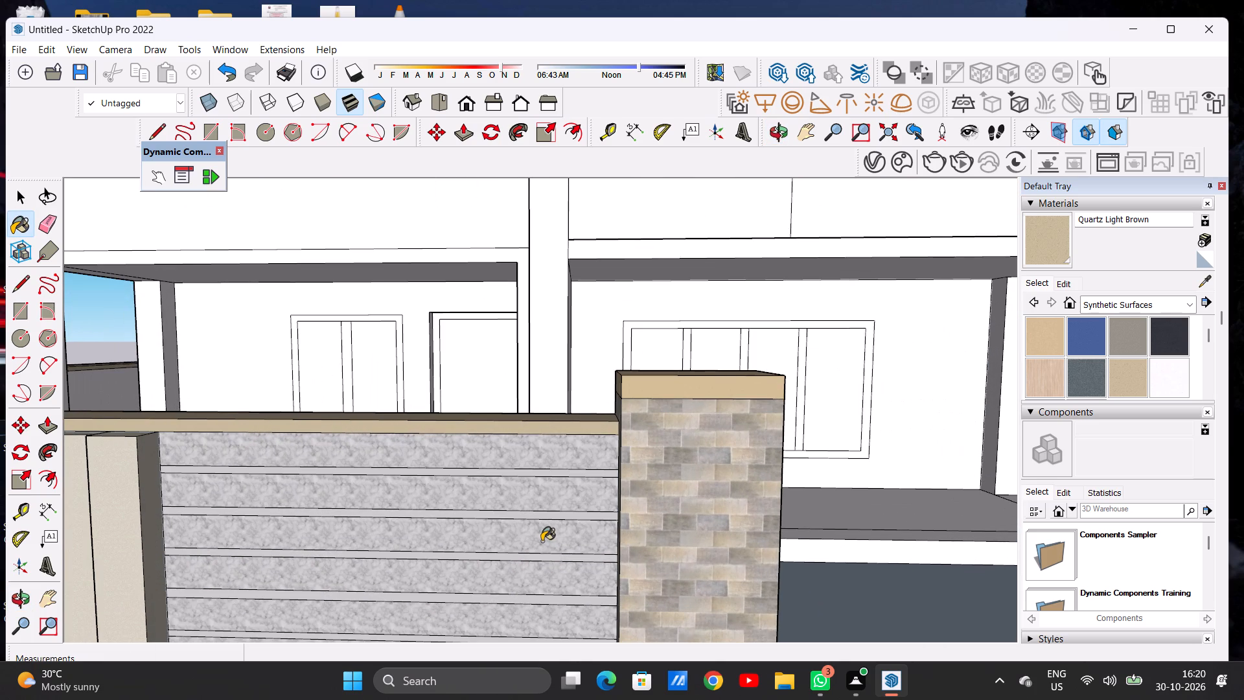
pyautogui.press('space')
pyautogui.press('space')
# Examine the front wall panels and the inner wall faces of the compound behind the stone-clad corner.
pyautogui.scroll(-16, 520, 475)
pyautogui.moveTo(470, 514); pyautogui.dragTo(498, 572, button='middle')
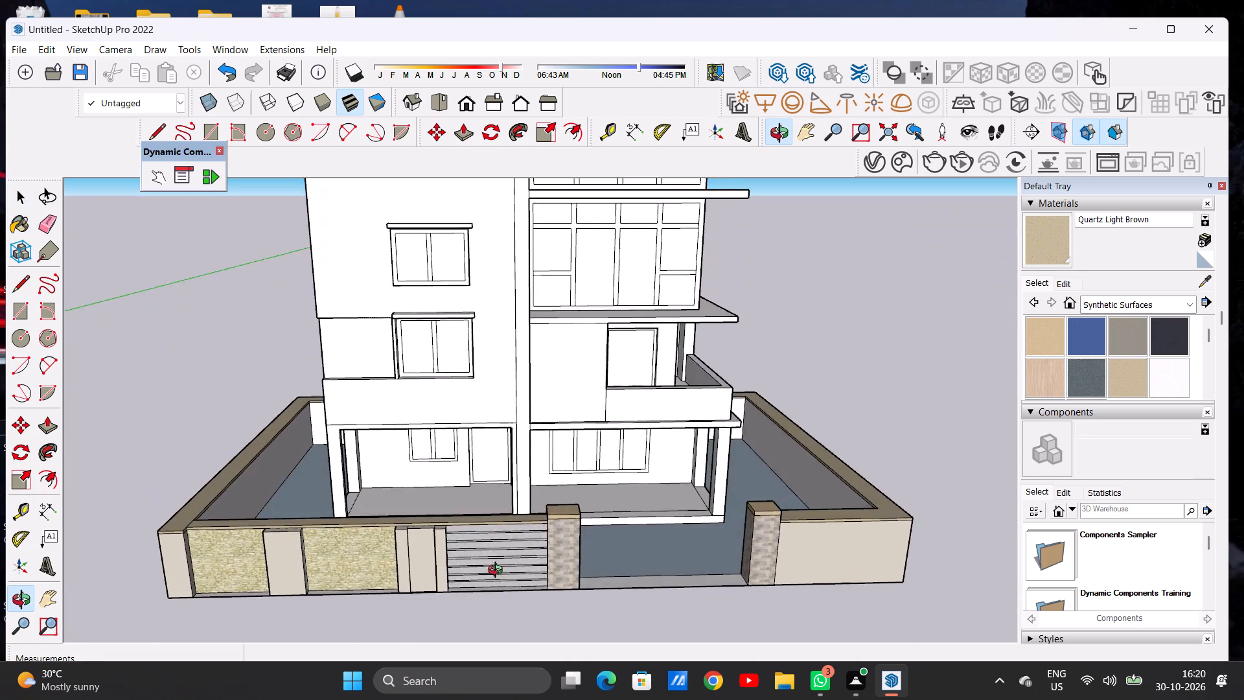
pyautogui.moveTo(498, 572); pyautogui.dragTo(492, 584, button='middle')
pyautogui.scroll(-5, 278, 525)
pyautogui.moveTo(352, 511); pyautogui.dragTo(321, 581, button='middle')
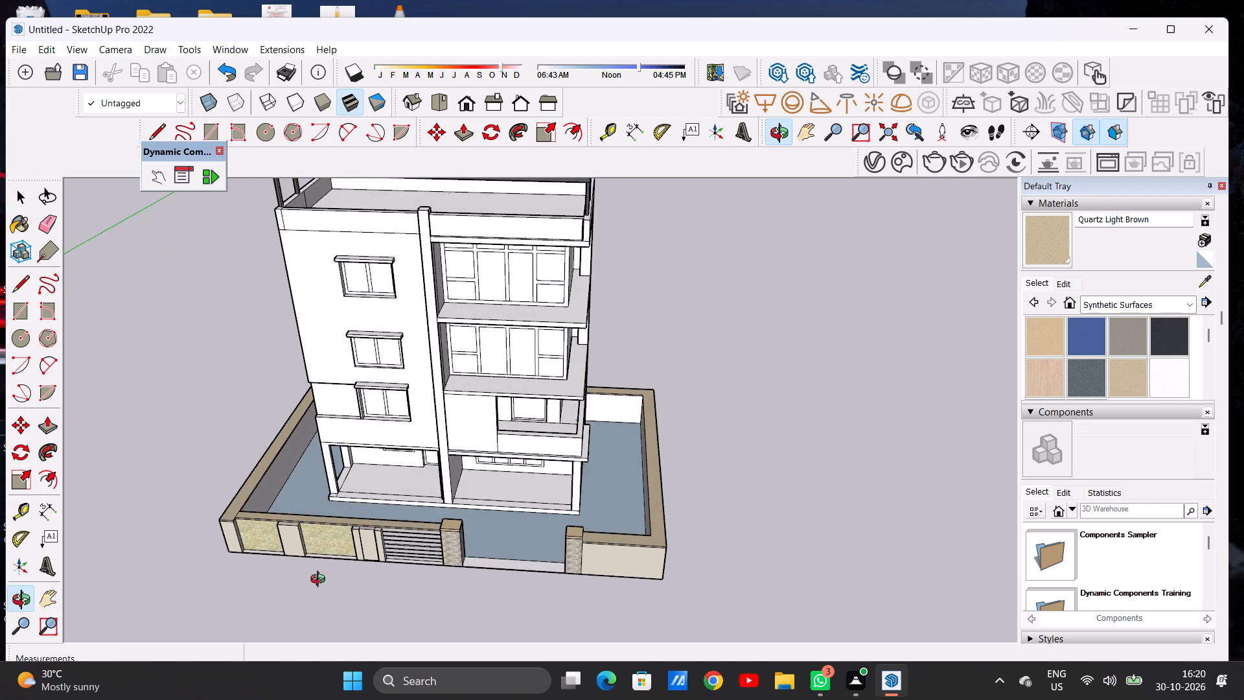
pyautogui.moveTo(321, 581); pyautogui.dragTo(320, 500, button='middle')
pyautogui.scroll(8, 305, 500)
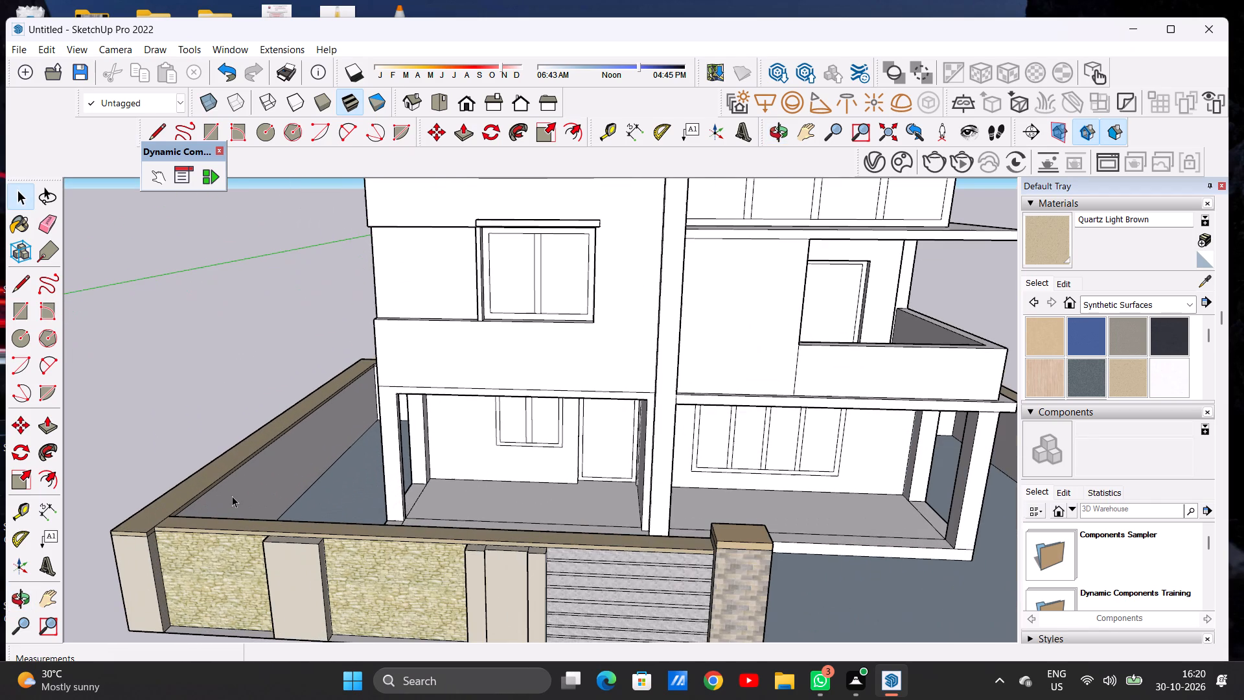
pyautogui.scroll(1, 232, 496)
pyautogui.scroll(3, 306, 493)
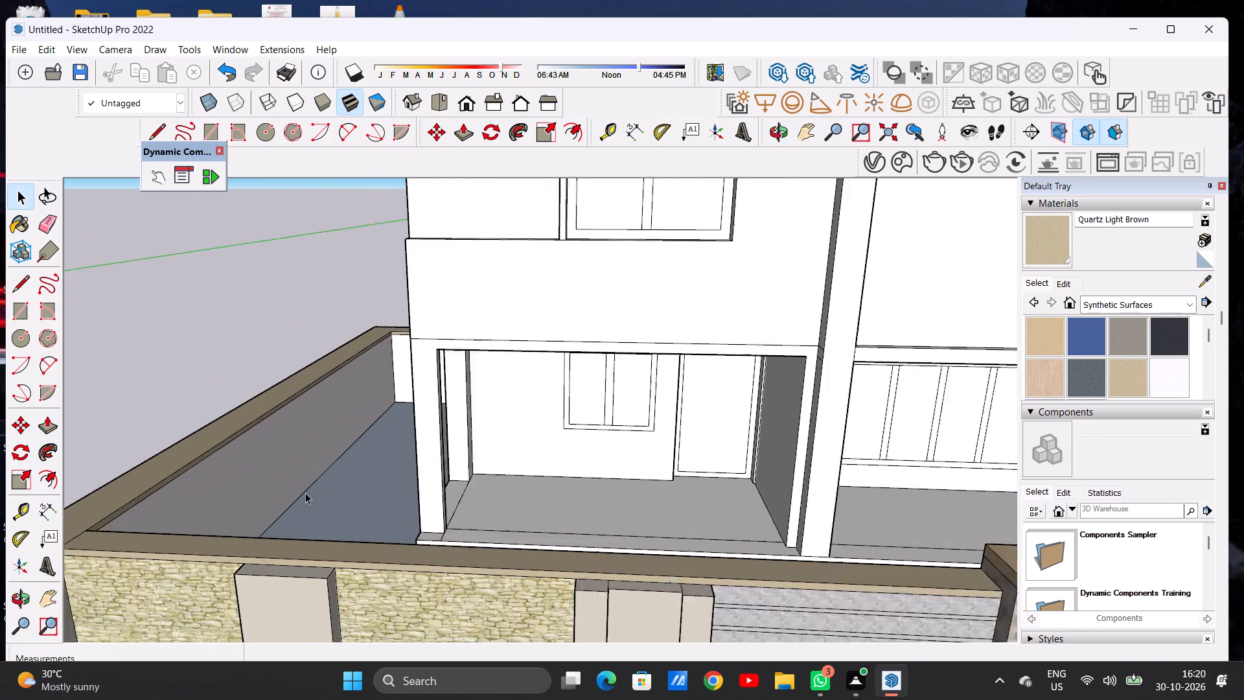
pyautogui.scroll(1, 305, 493)
pyautogui.moveTo(339, 564); pyautogui.dragTo(338, 515, button='middle')
pyautogui.scroll(-8, 371, 554)
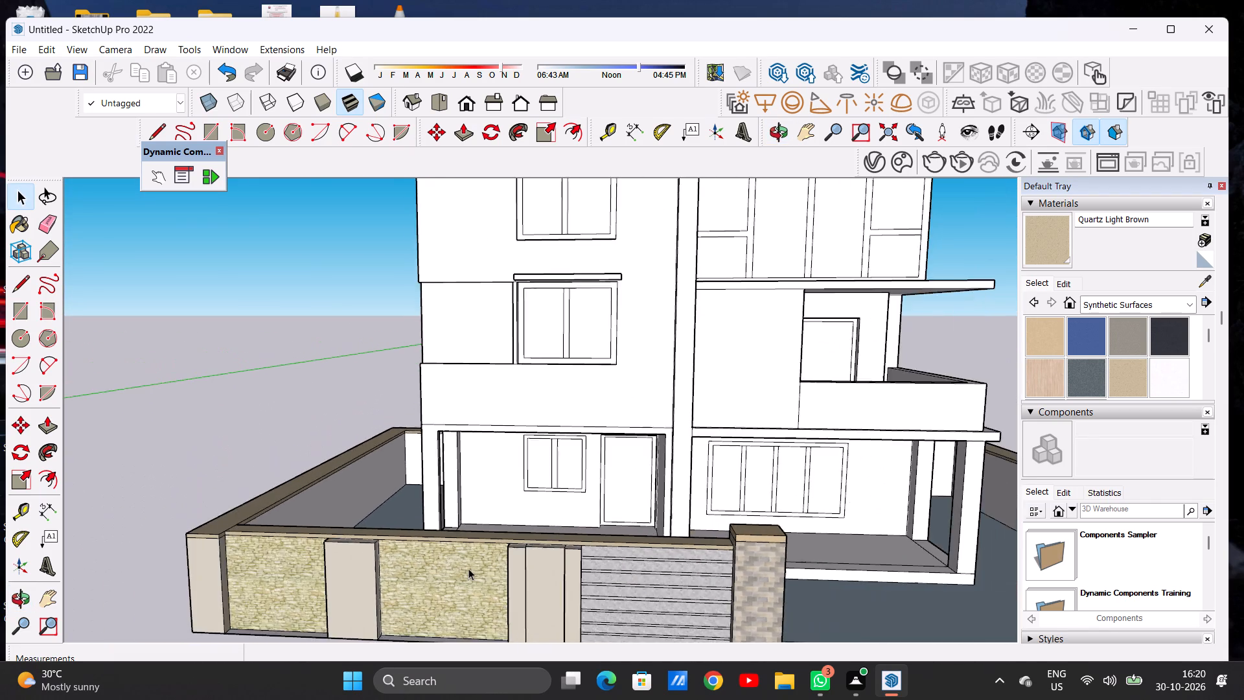
pyautogui.scroll(-13, 468, 568)
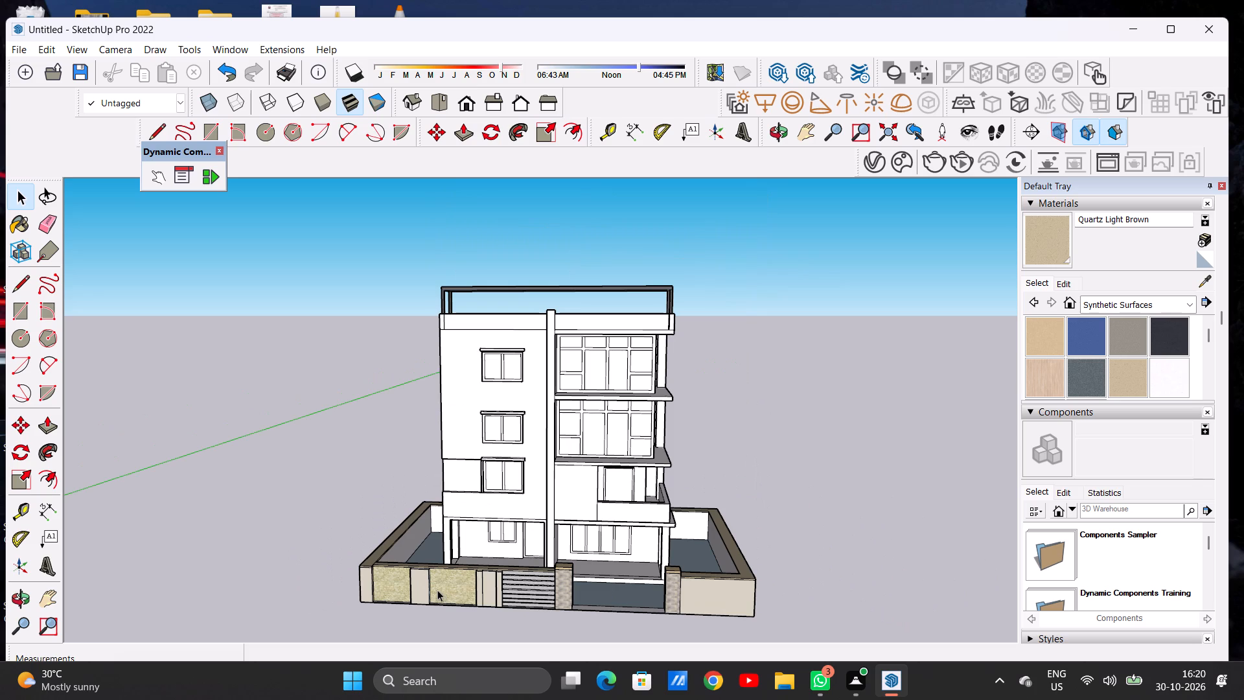
pyautogui.moveTo(420, 559); pyautogui.dragTo(325, 561, button='middle')
pyautogui.scroll(11, 375, 520)
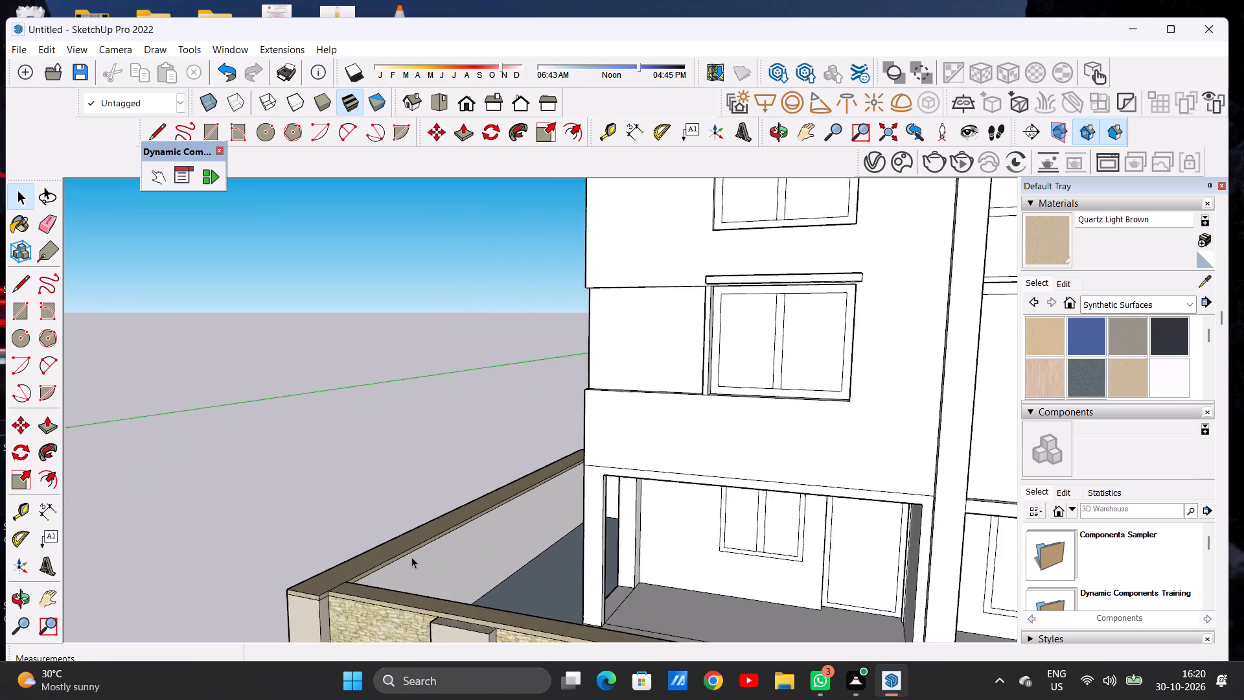
pyautogui.scroll(3, 411, 557)
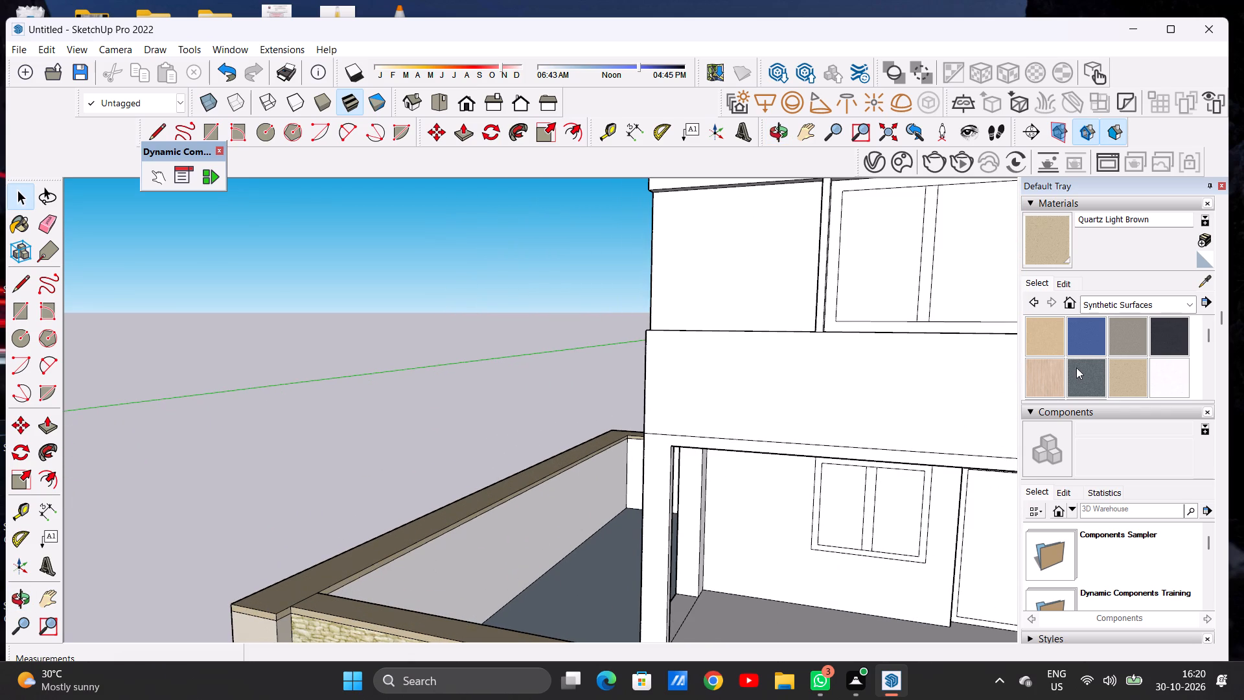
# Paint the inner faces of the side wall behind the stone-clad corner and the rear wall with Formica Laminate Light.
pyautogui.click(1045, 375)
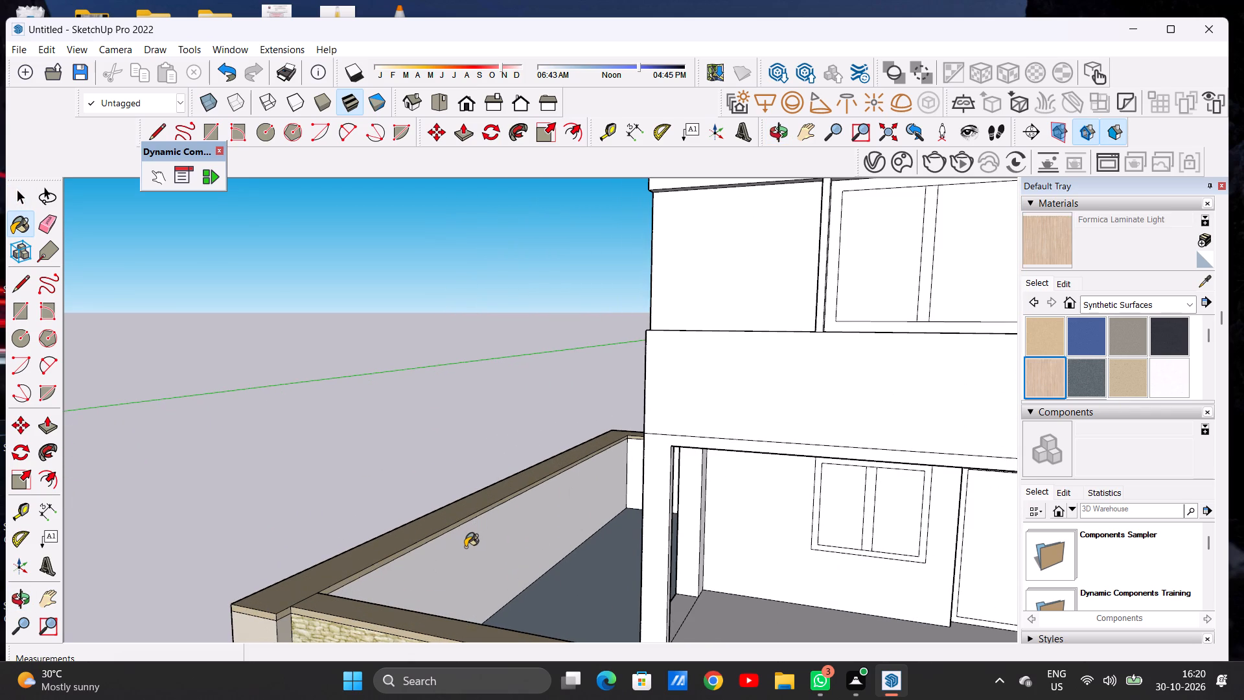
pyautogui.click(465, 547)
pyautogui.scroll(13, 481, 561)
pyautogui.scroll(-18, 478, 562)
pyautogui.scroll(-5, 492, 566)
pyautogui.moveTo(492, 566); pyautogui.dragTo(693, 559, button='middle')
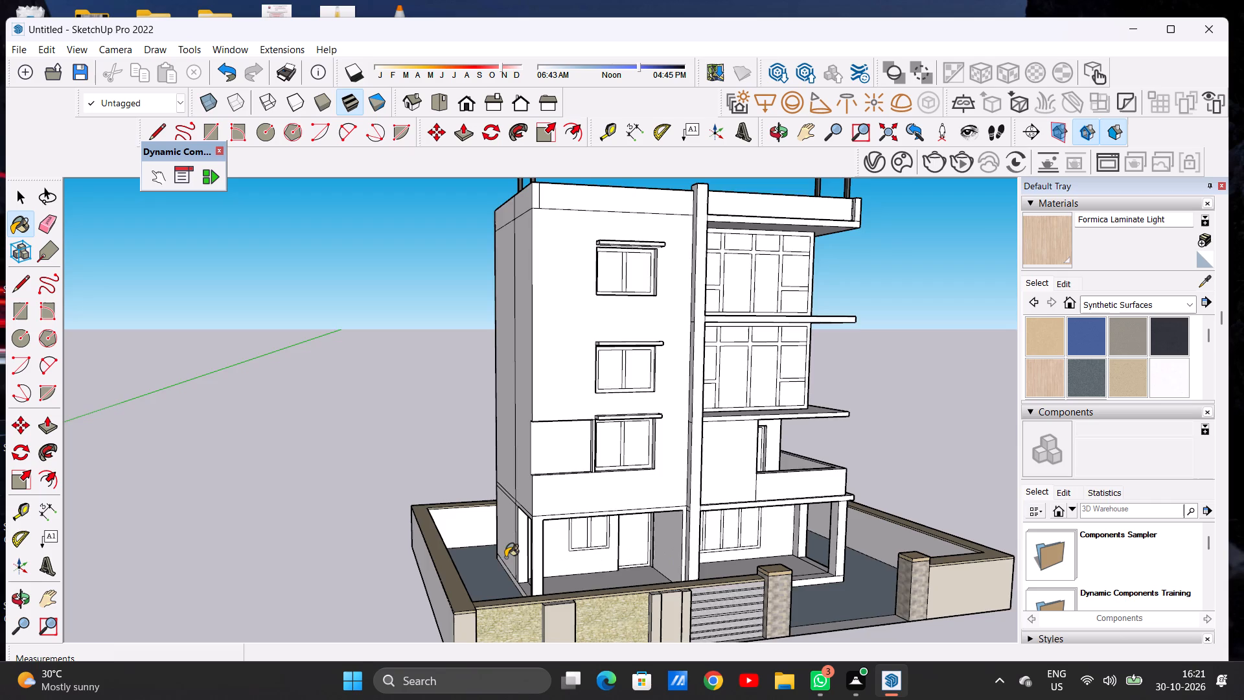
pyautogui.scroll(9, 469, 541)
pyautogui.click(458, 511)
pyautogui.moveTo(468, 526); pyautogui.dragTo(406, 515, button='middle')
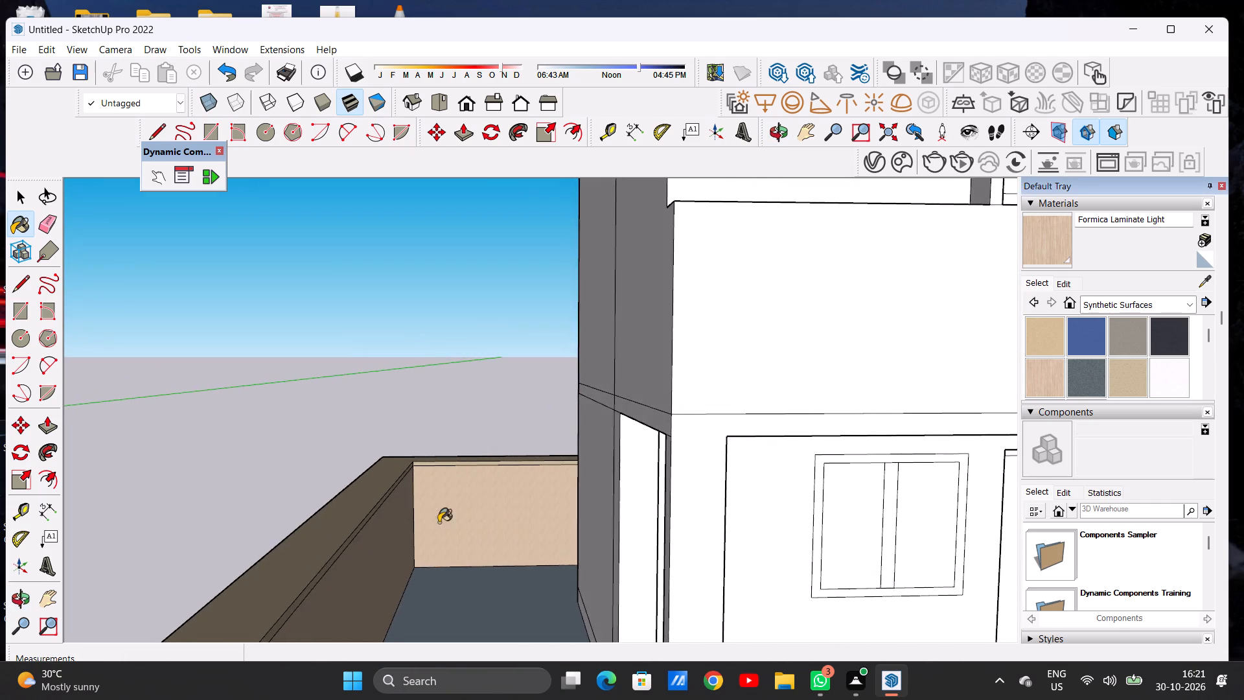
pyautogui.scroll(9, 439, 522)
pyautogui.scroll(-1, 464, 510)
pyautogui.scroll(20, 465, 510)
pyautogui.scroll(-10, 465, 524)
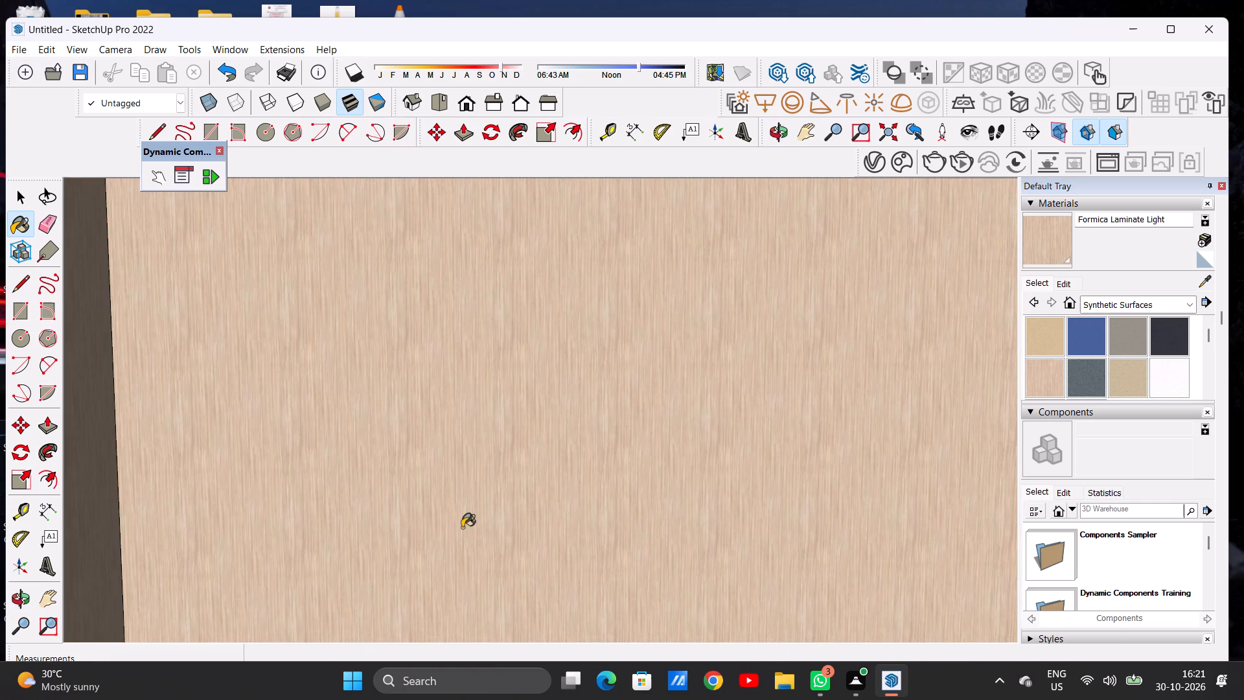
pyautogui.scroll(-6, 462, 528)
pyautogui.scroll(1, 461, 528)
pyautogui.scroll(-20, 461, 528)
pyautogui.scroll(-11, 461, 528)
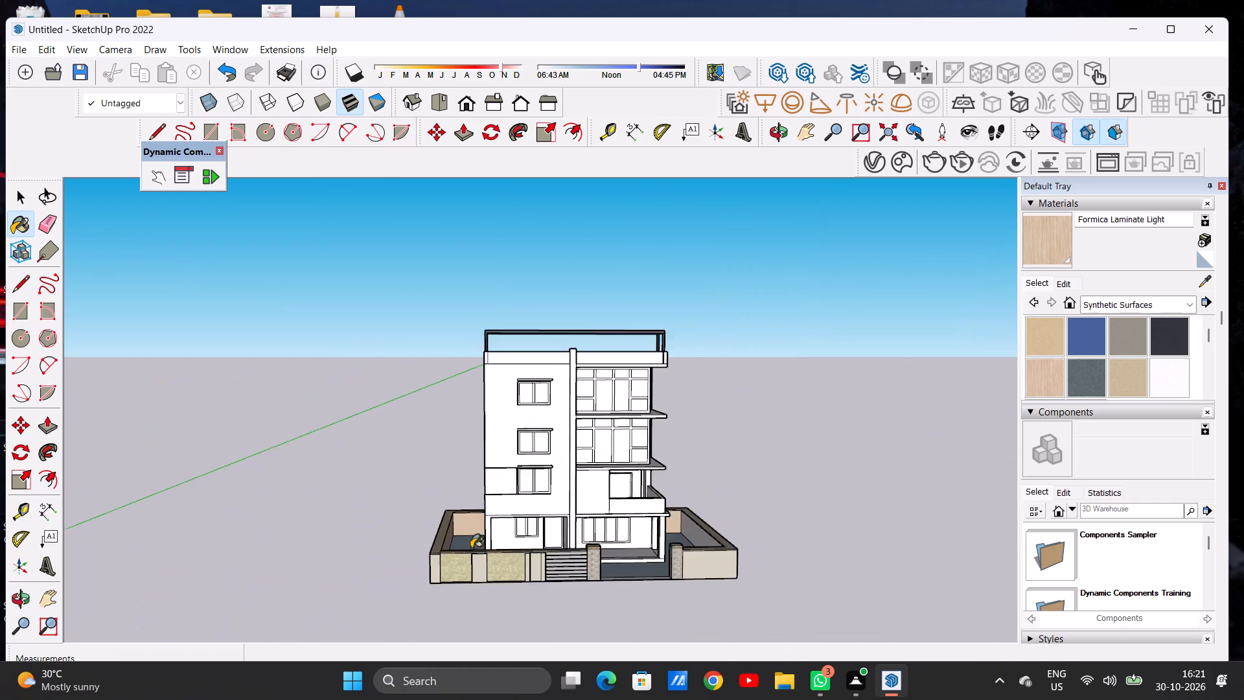
# Paint the inner faces of the side wall behind the stone-clad corner and the rear wall with Stone Brushed Khaki.
pyautogui.scroll(6, 472, 552)
pyautogui.scroll(-1, 478, 548)
pyautogui.scroll(6, 478, 548)
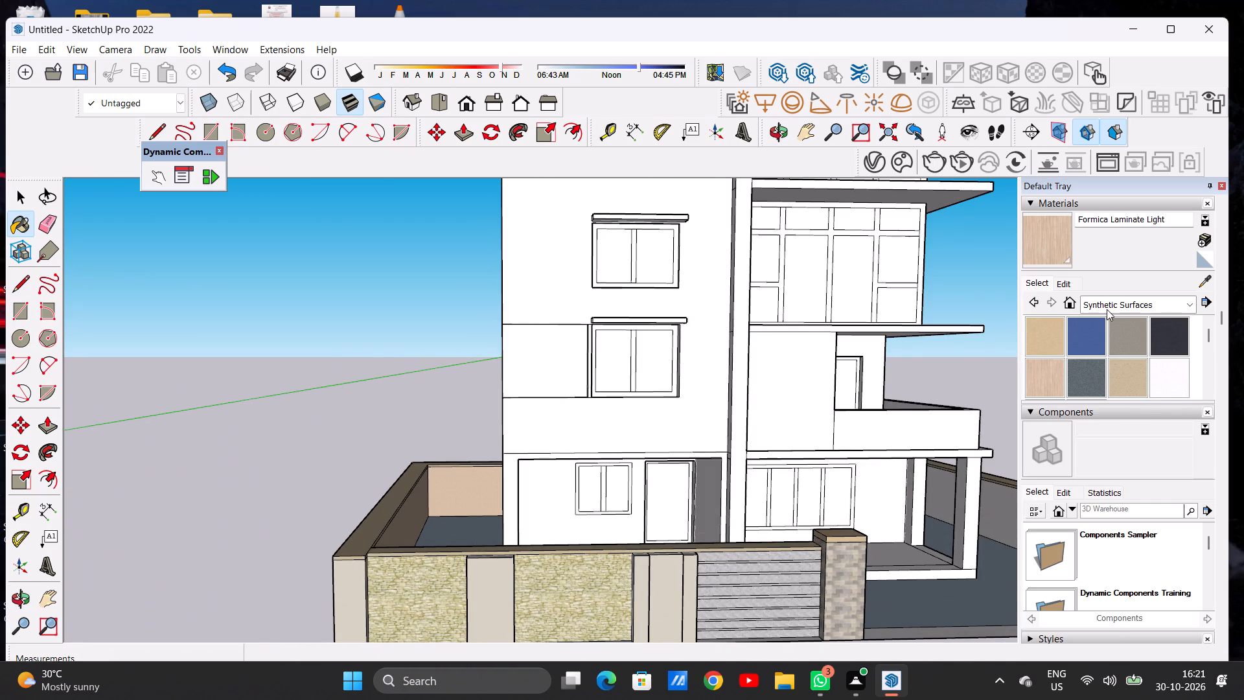
pyautogui.click(1107, 309)
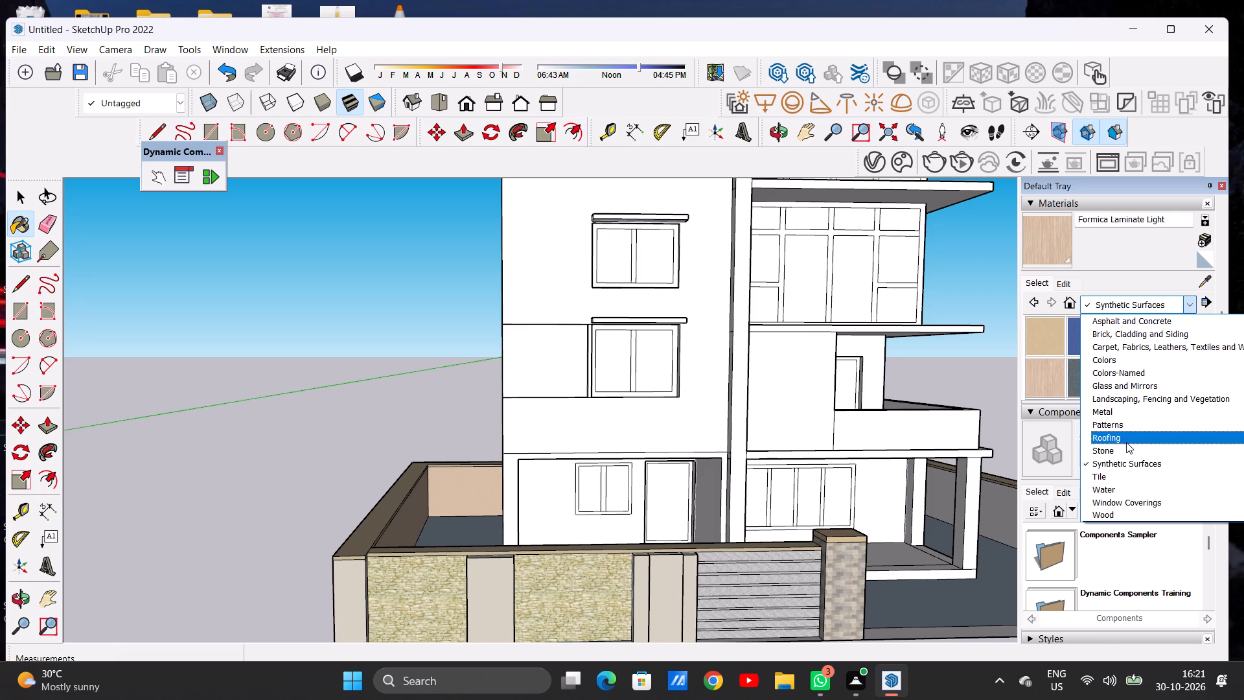
pyautogui.click(1122, 445)
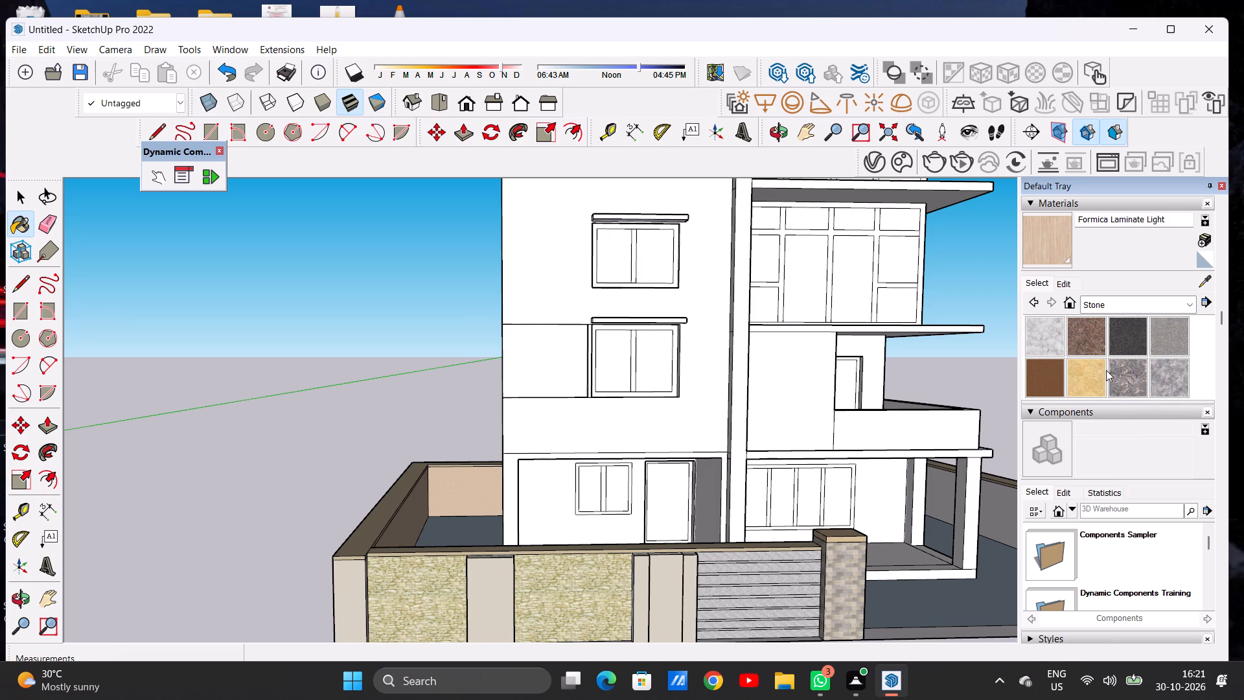
pyautogui.click(1084, 375)
pyautogui.scroll(10, 444, 510)
pyautogui.scroll(-1, 366, 543)
pyautogui.scroll(2, 366, 543)
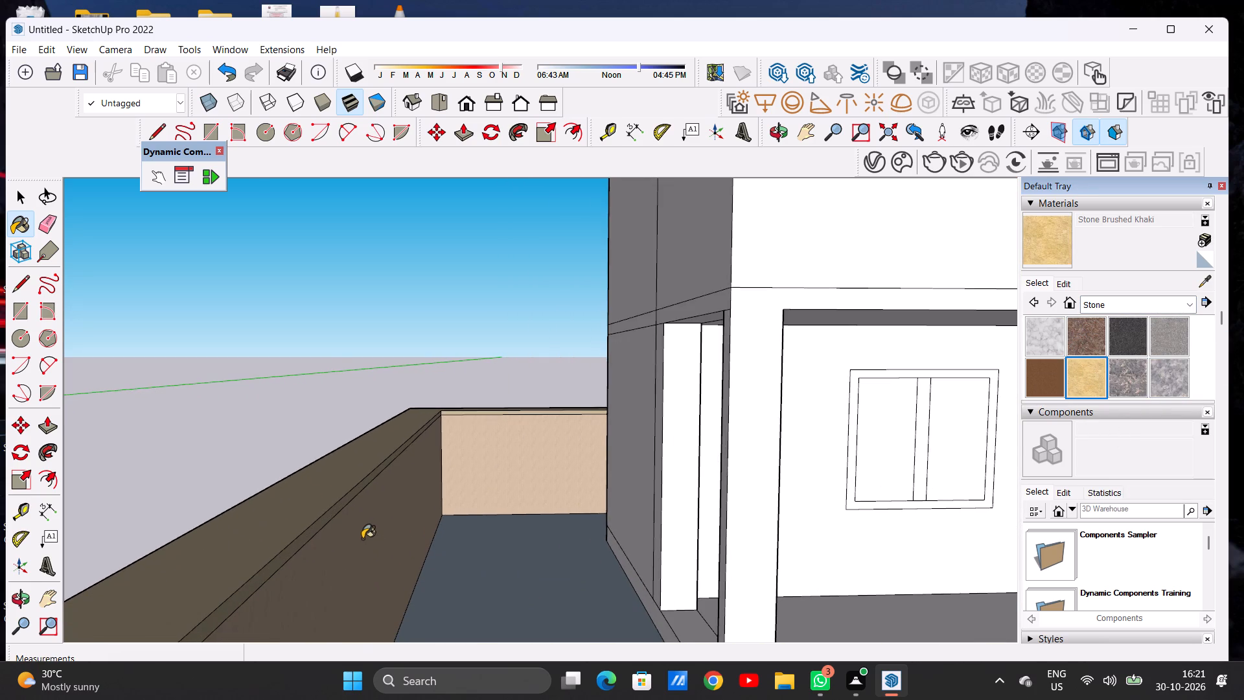
pyautogui.click(362, 537)
pyautogui.scroll(12, 363, 539)
pyautogui.moveTo(386, 538); pyautogui.dragTo(220, 552, button='middle')
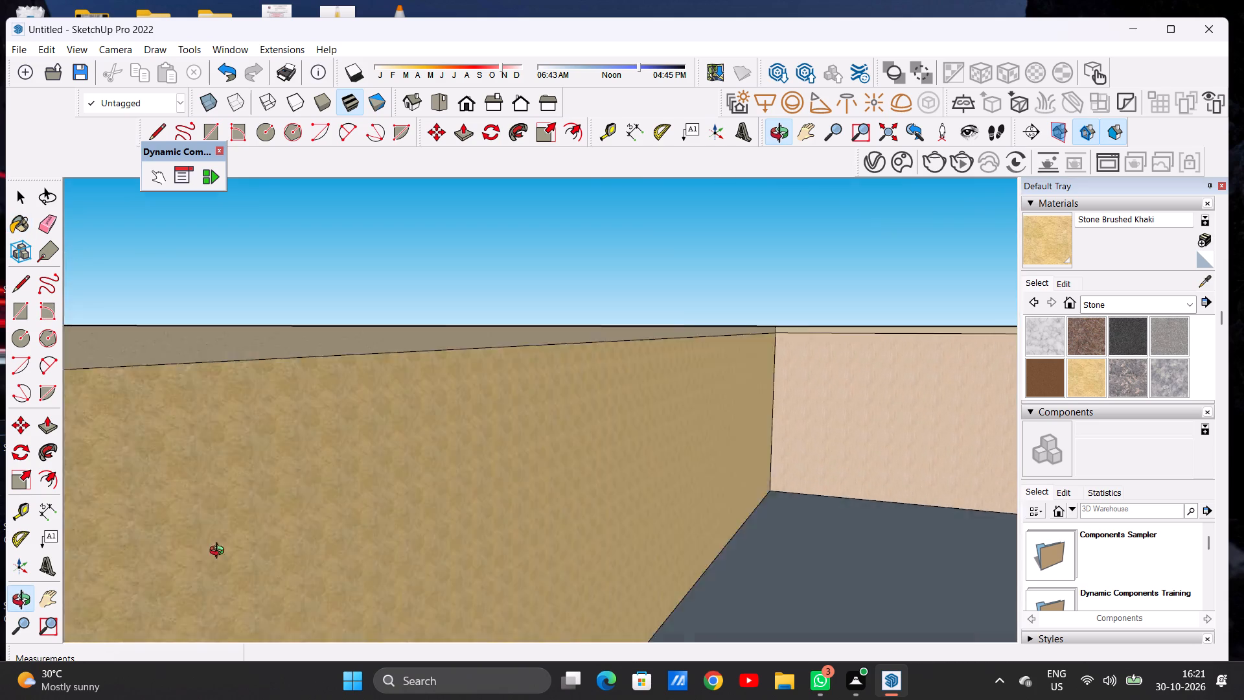
pyautogui.moveTo(220, 552); pyautogui.dragTo(280, 572, button='middle')
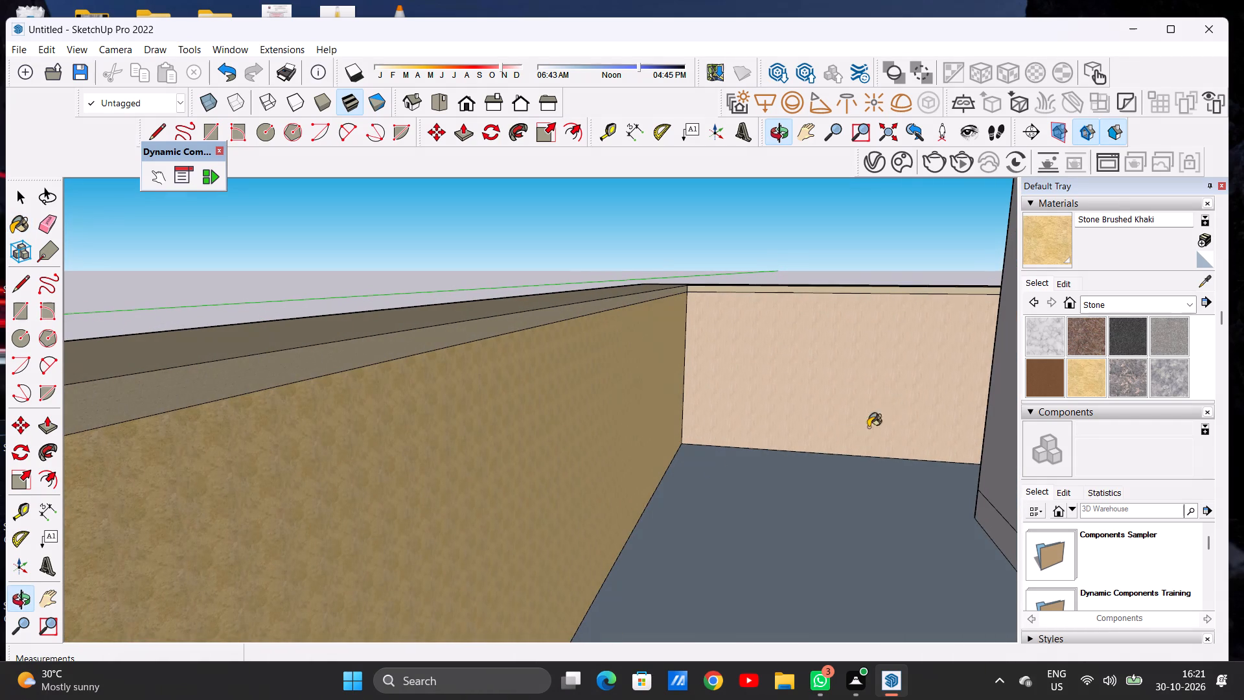
pyautogui.click(915, 381)
pyautogui.scroll(-15, 535, 476)
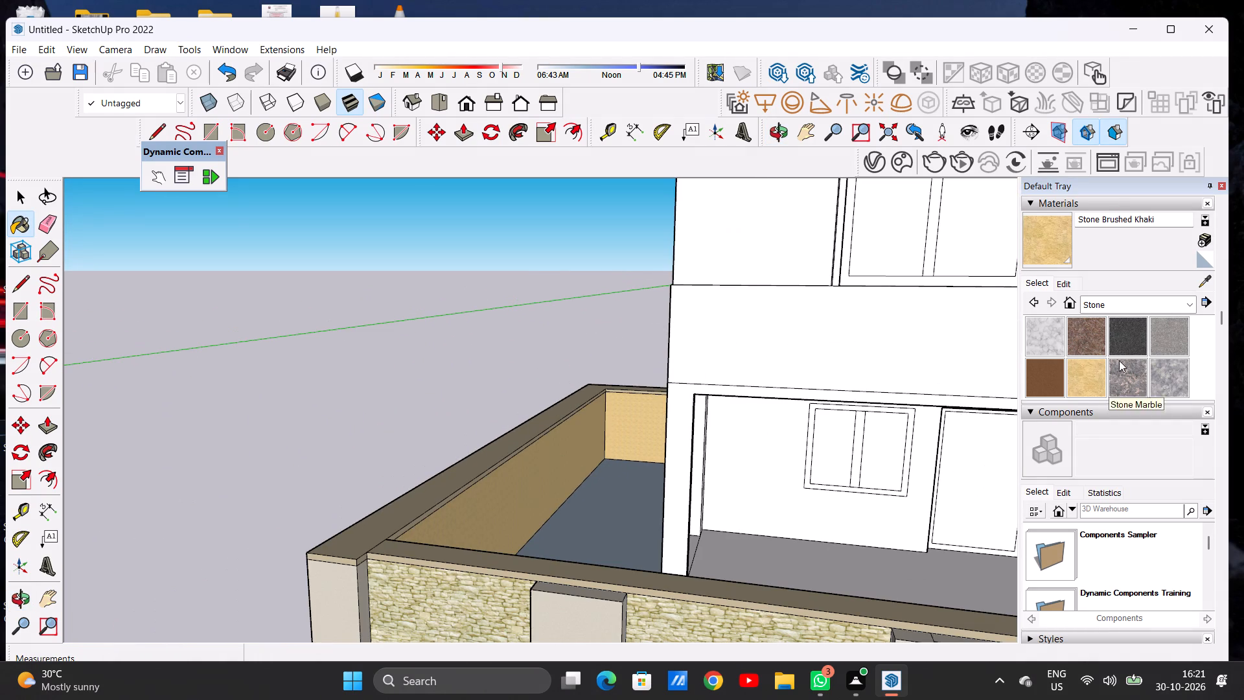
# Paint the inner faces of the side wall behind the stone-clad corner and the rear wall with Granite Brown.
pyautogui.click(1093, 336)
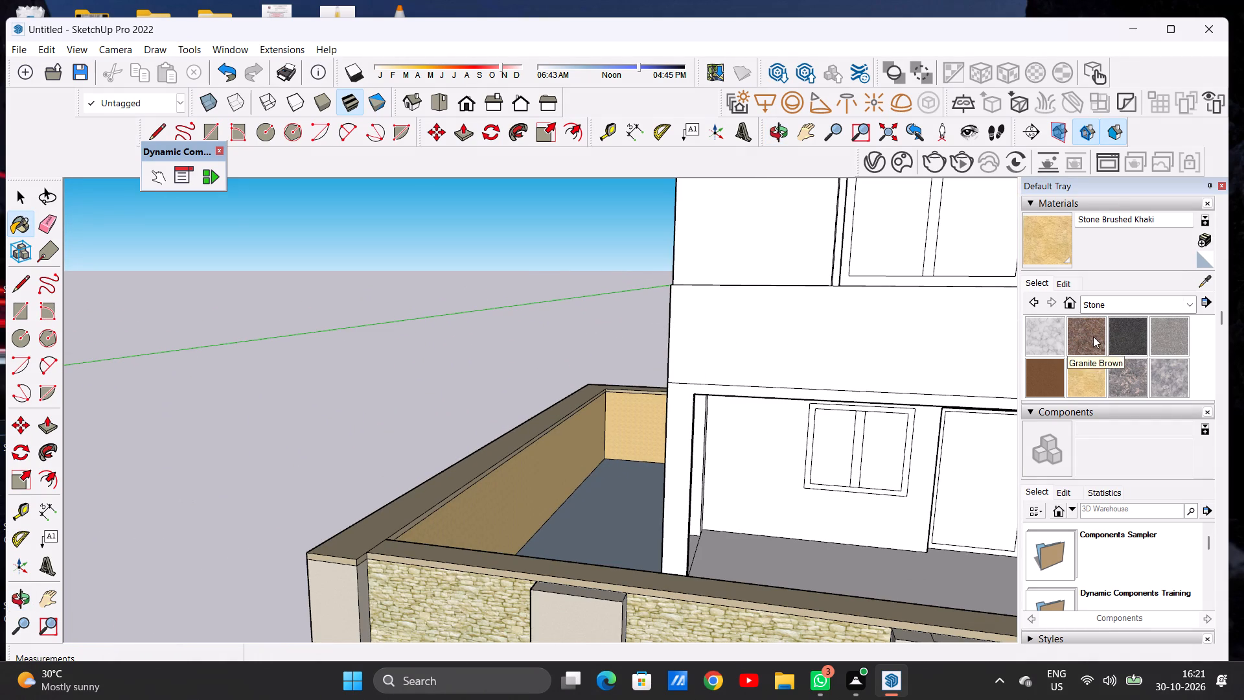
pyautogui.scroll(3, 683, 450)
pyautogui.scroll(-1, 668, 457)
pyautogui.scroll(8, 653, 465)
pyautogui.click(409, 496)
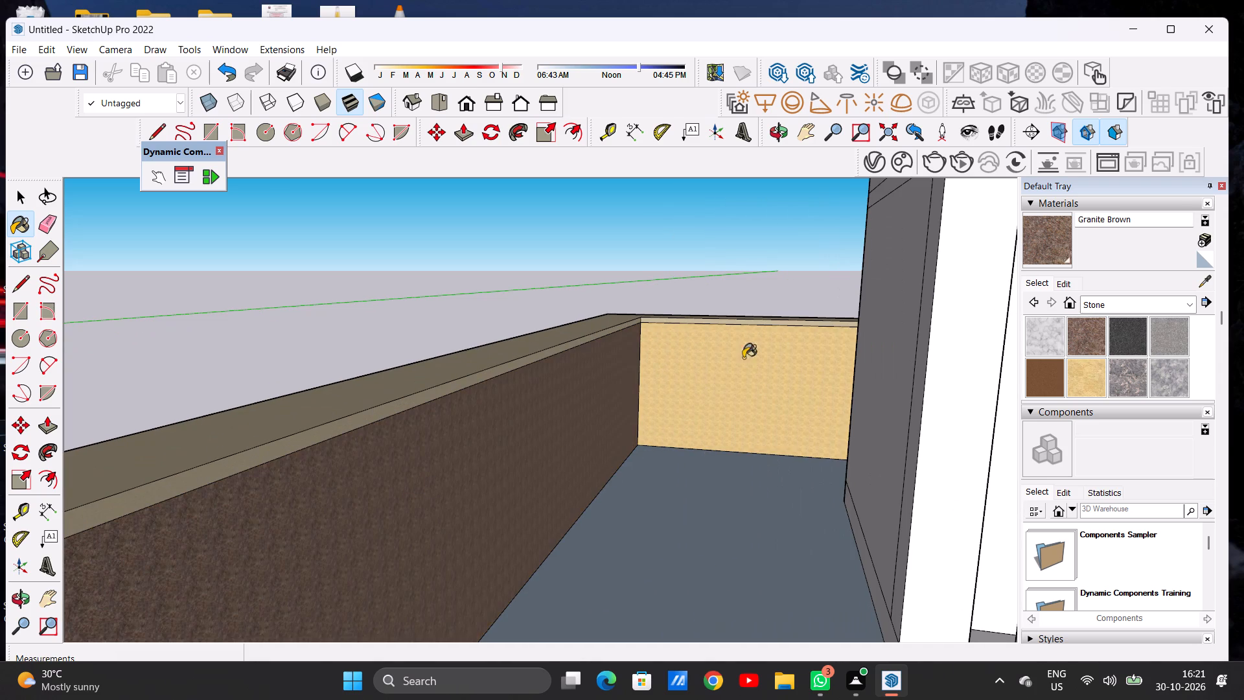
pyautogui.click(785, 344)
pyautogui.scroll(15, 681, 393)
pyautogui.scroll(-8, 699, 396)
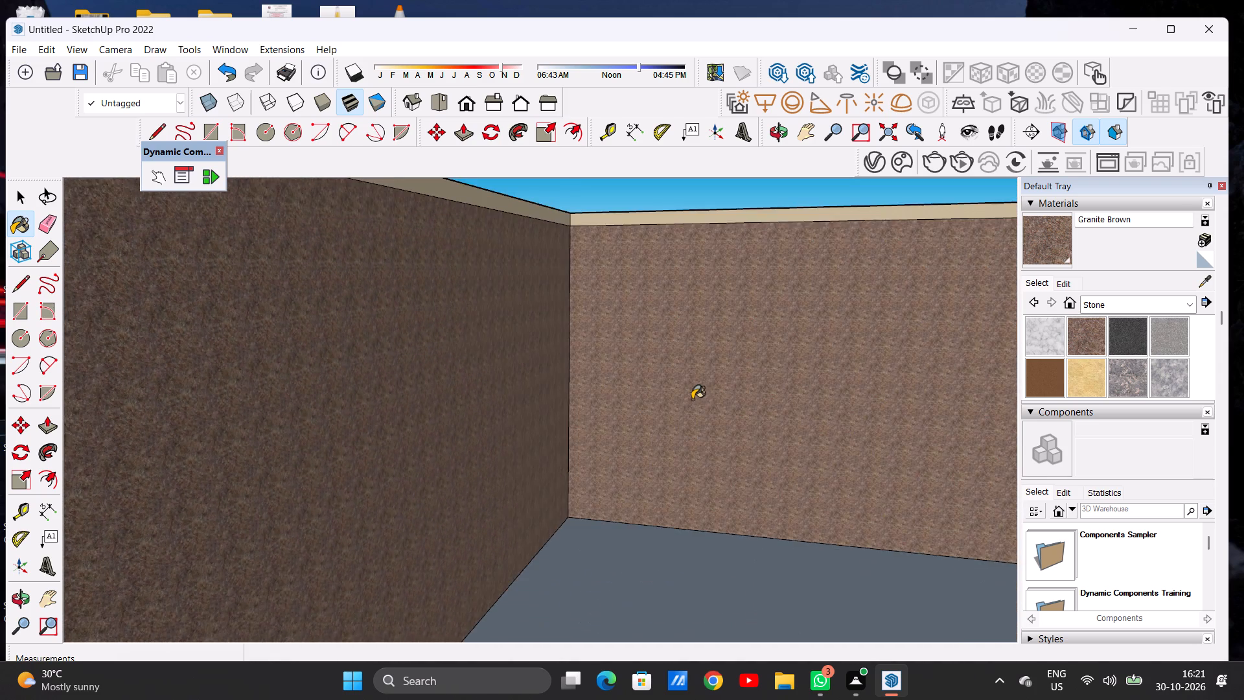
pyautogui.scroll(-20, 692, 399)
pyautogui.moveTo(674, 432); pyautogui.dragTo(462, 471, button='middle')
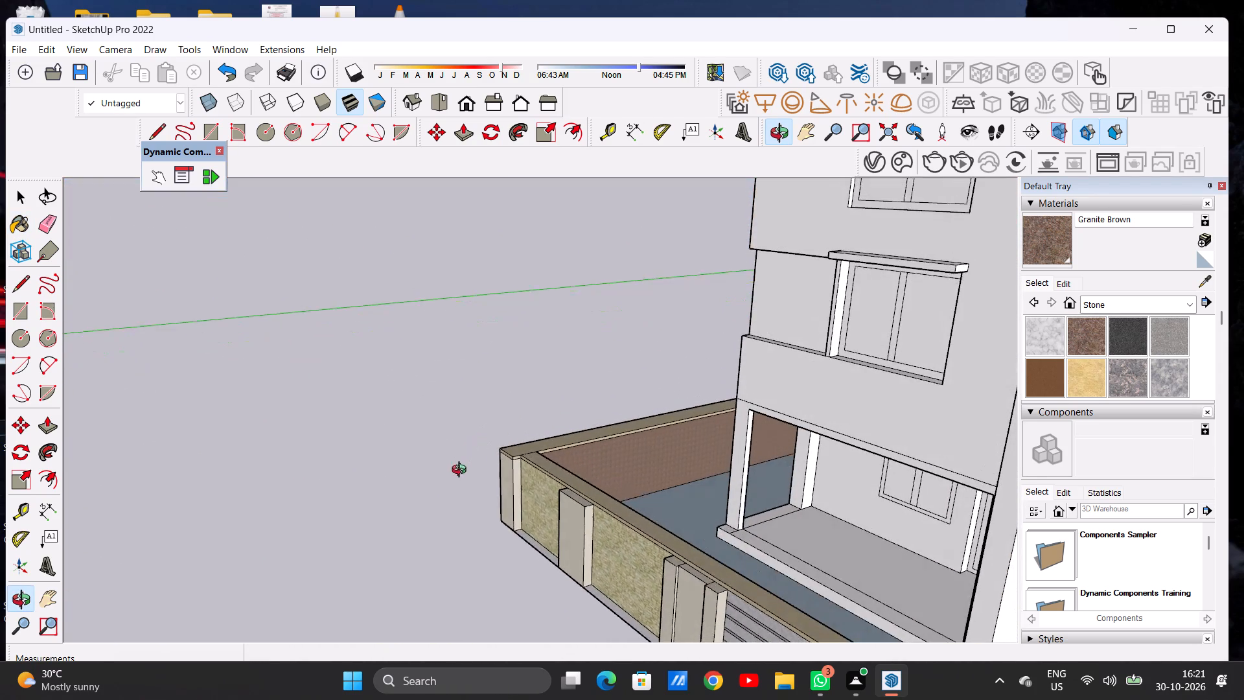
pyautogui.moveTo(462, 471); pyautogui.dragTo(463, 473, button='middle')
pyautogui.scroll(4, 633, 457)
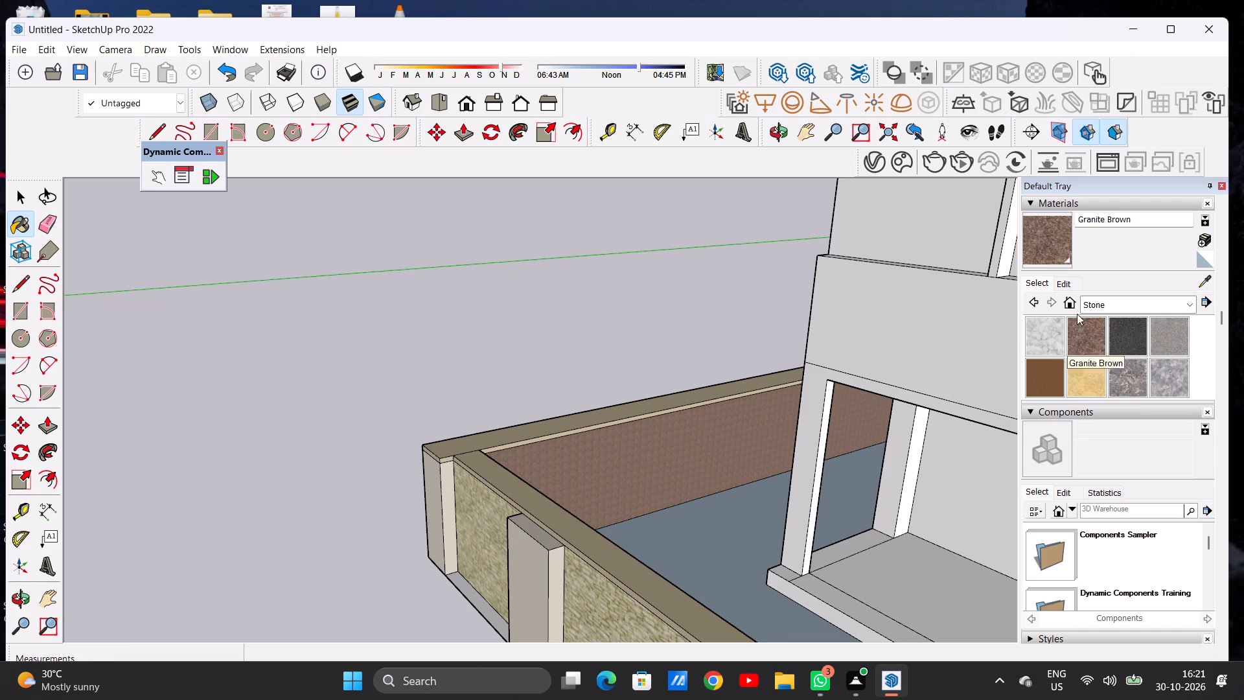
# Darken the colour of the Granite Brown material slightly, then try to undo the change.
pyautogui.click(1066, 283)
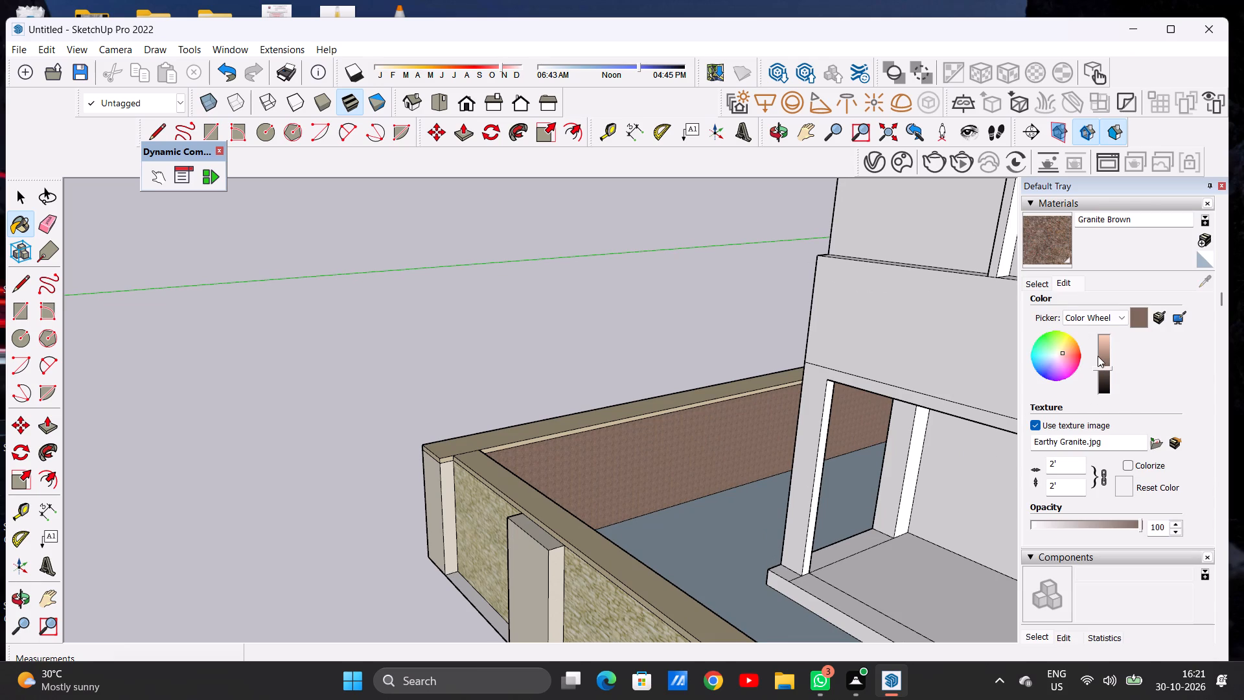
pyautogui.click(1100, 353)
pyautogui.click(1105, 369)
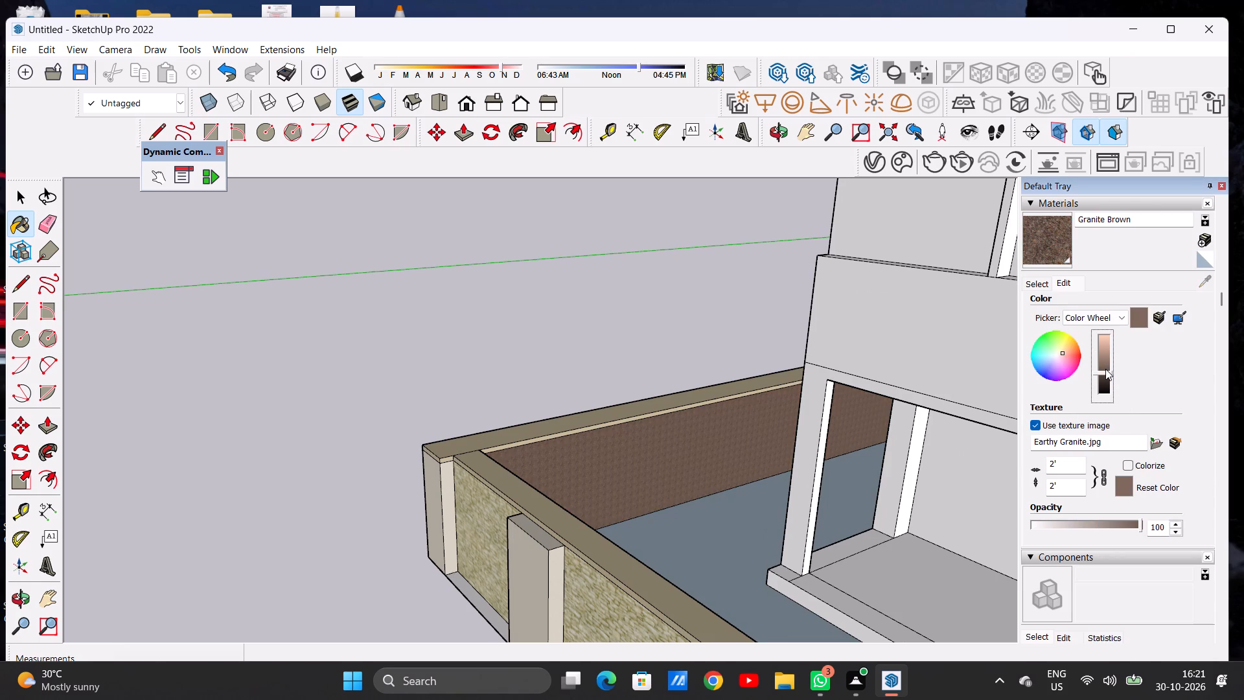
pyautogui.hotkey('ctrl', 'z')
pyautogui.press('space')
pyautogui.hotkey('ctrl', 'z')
# Undo the colour edits and the Granite Brown, Stone Brushed Khaki and Formica Laminate Light paint on the inner wall faces.
pyautogui.click(614, 364)
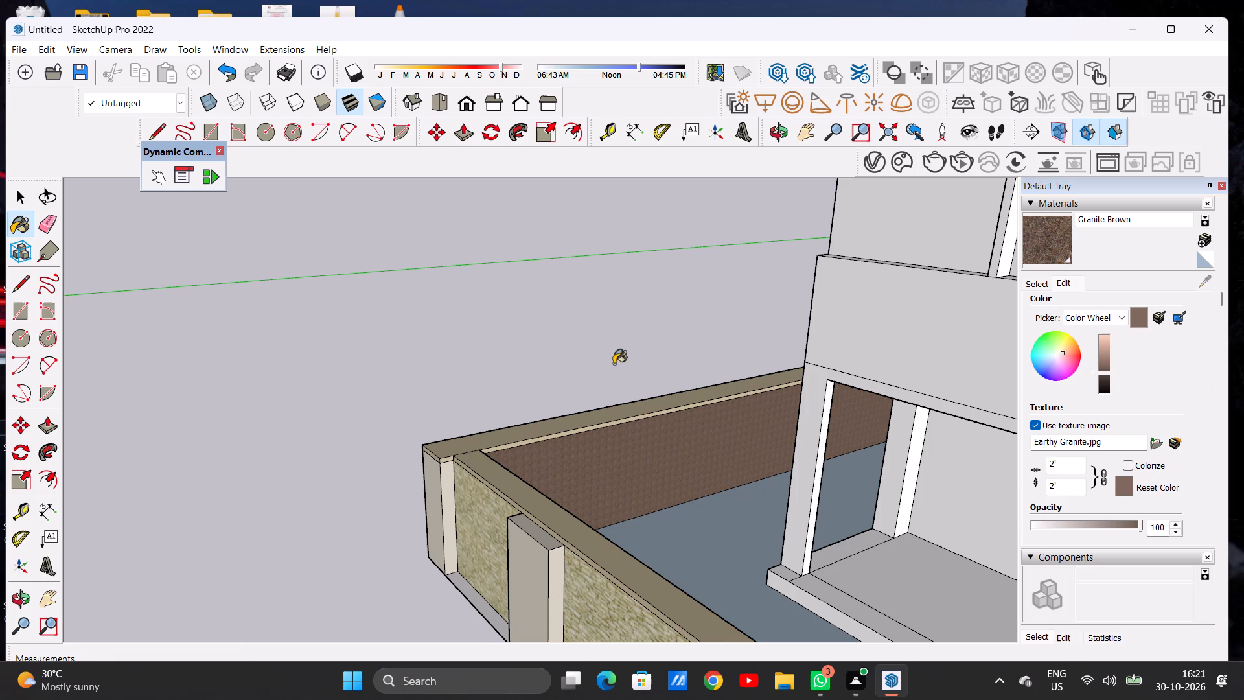
pyautogui.press('space')
pyautogui.hotkey('ctrl', 'z')
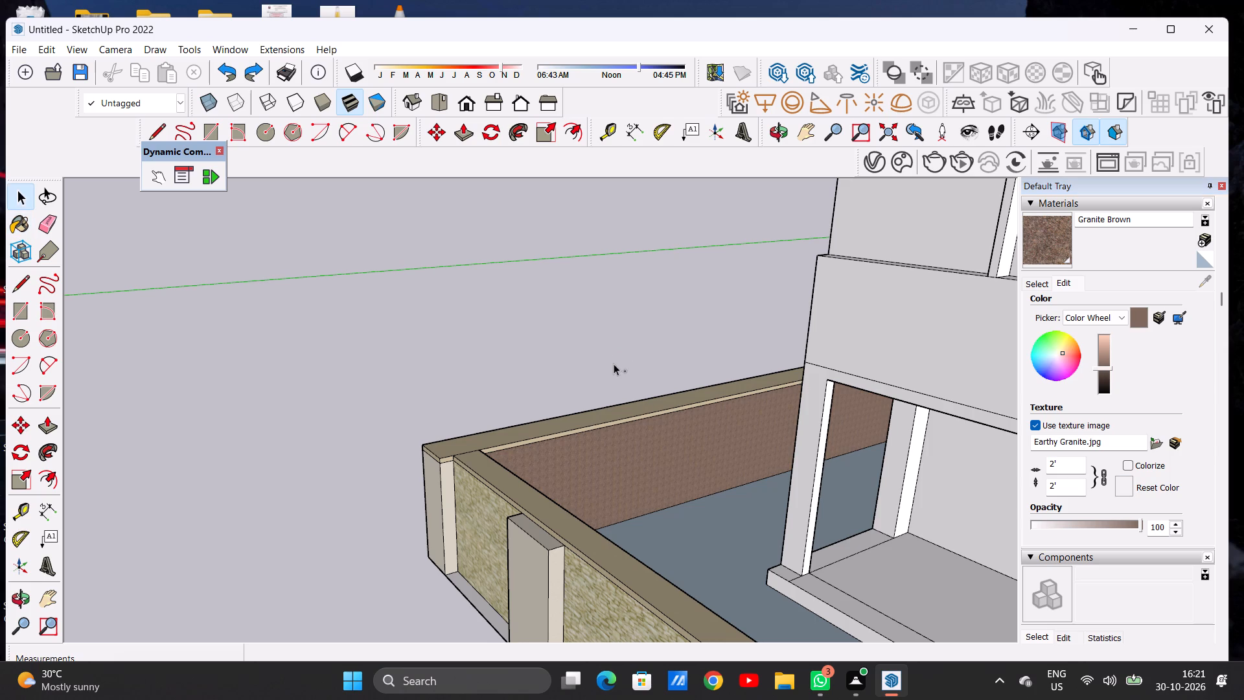
pyautogui.hotkey('ctrl', 'z')
pyautogui.hotkey('ctrl', 'z')
pyautogui.hotkey('ctrl', 'z')
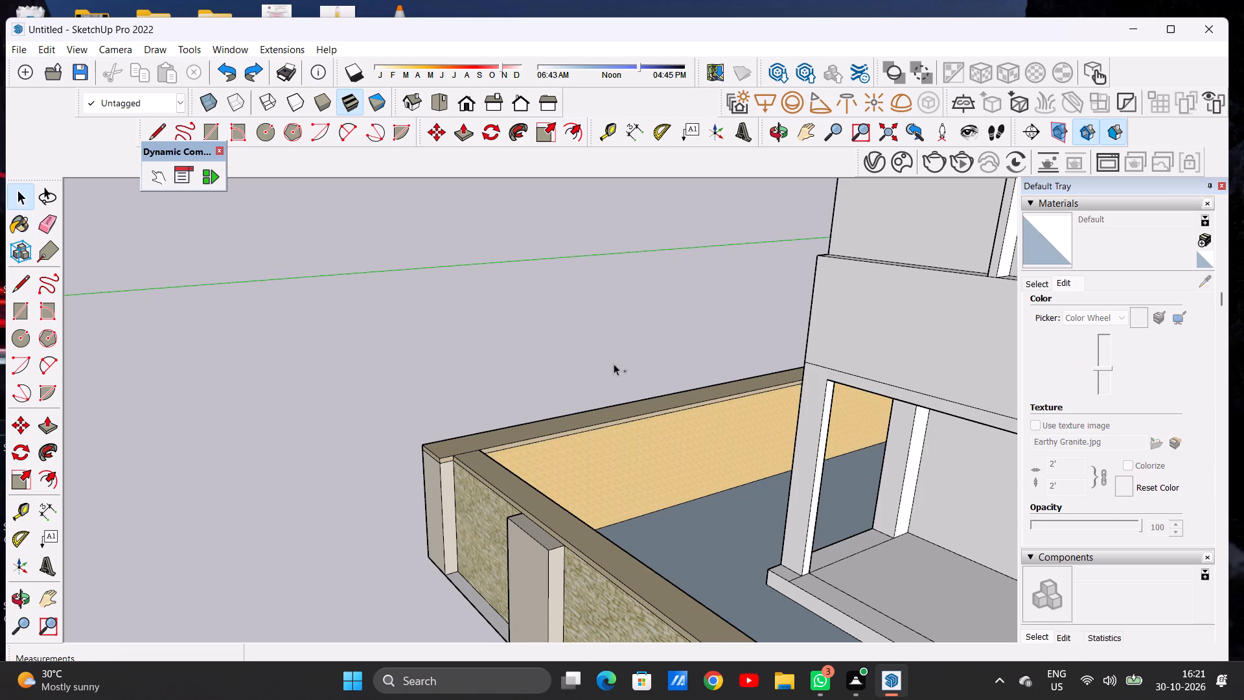
pyautogui.hotkey('ctrl', 'z')
pyautogui.hotkey('ctrl', 'z')
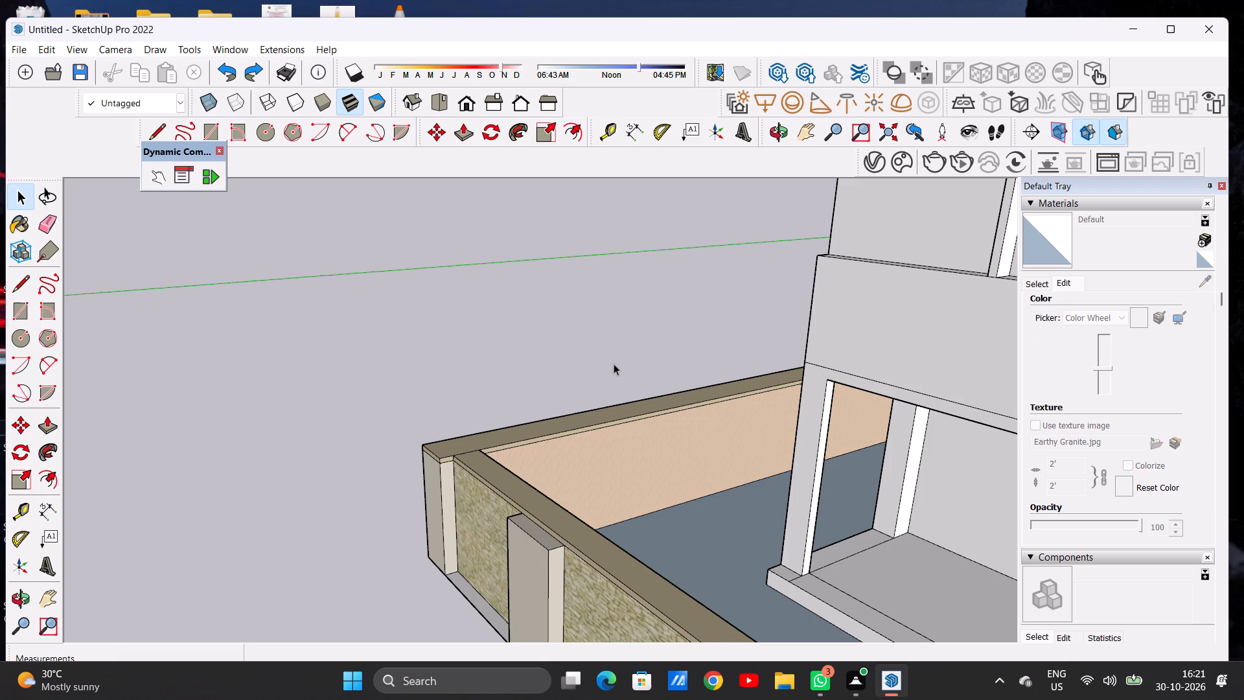
pyautogui.hotkey('ctrl', 'z')
pyautogui.press('space')
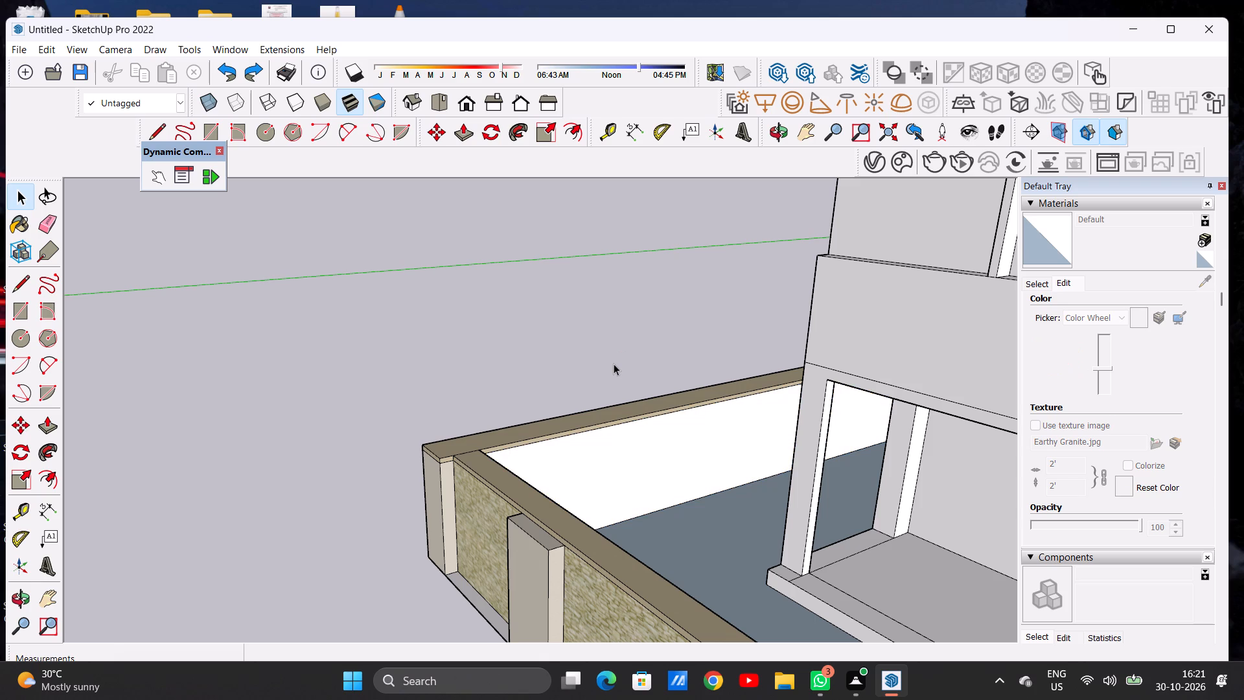
# Look through the Tile and the Brick, Cladding and Siding materials for a finish for the boundary wall's inner faces.
pyautogui.scroll(-12, 440, 416)
pyautogui.scroll(1, 524, 434)
pyautogui.scroll(-5, 526, 436)
pyautogui.moveTo(501, 471); pyautogui.dragTo(859, 410, button='middle')
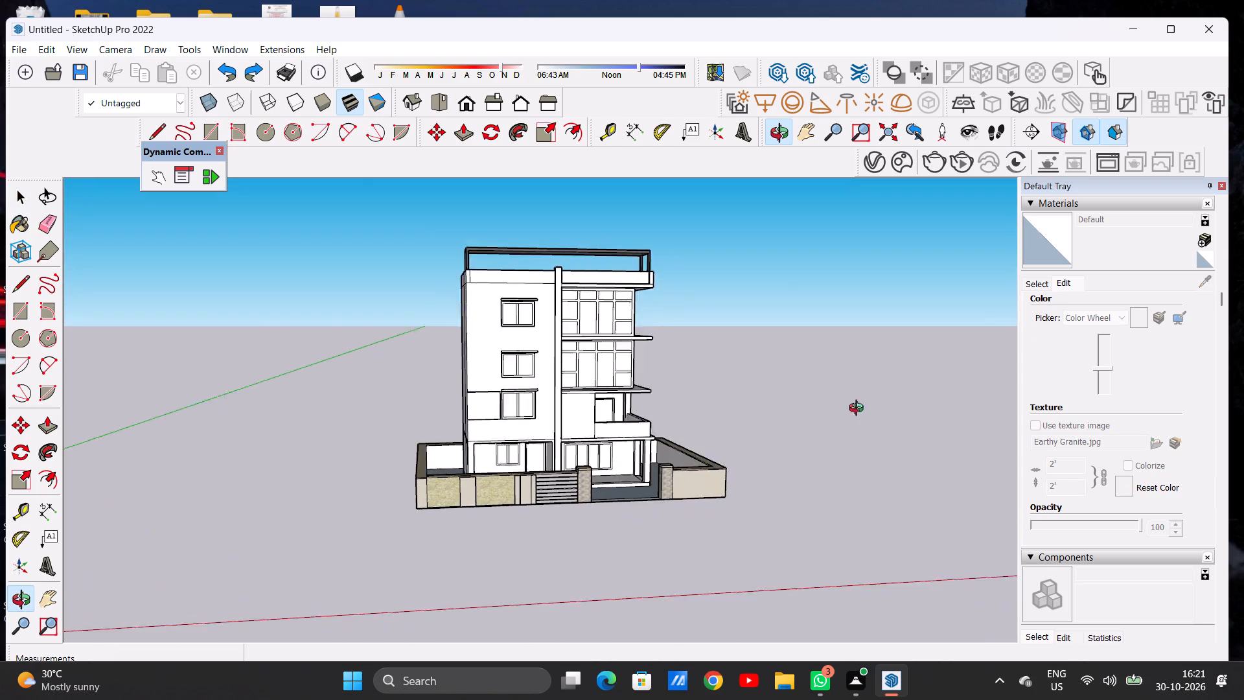
pyautogui.moveTo(859, 410); pyautogui.dragTo(912, 449, button='middle')
pyautogui.scroll(10, 694, 447)
pyautogui.scroll(-1, 621, 427)
pyautogui.scroll(2, 621, 427)
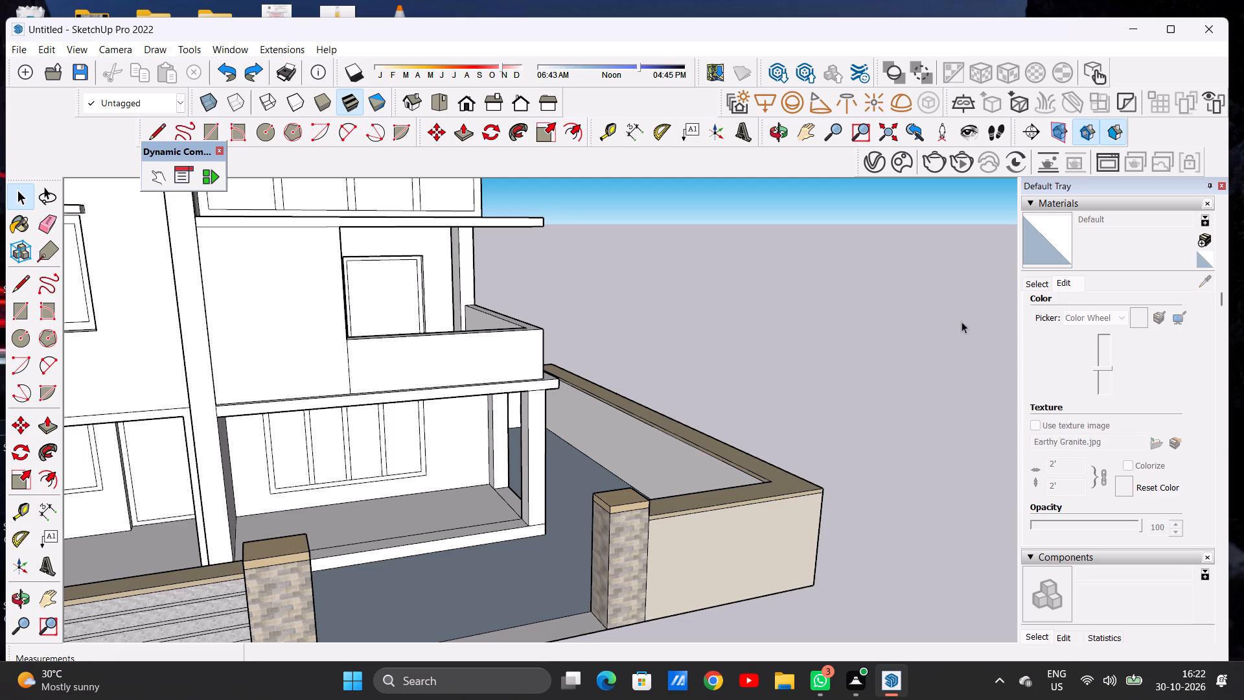
pyautogui.scroll(7, 1074, 369)
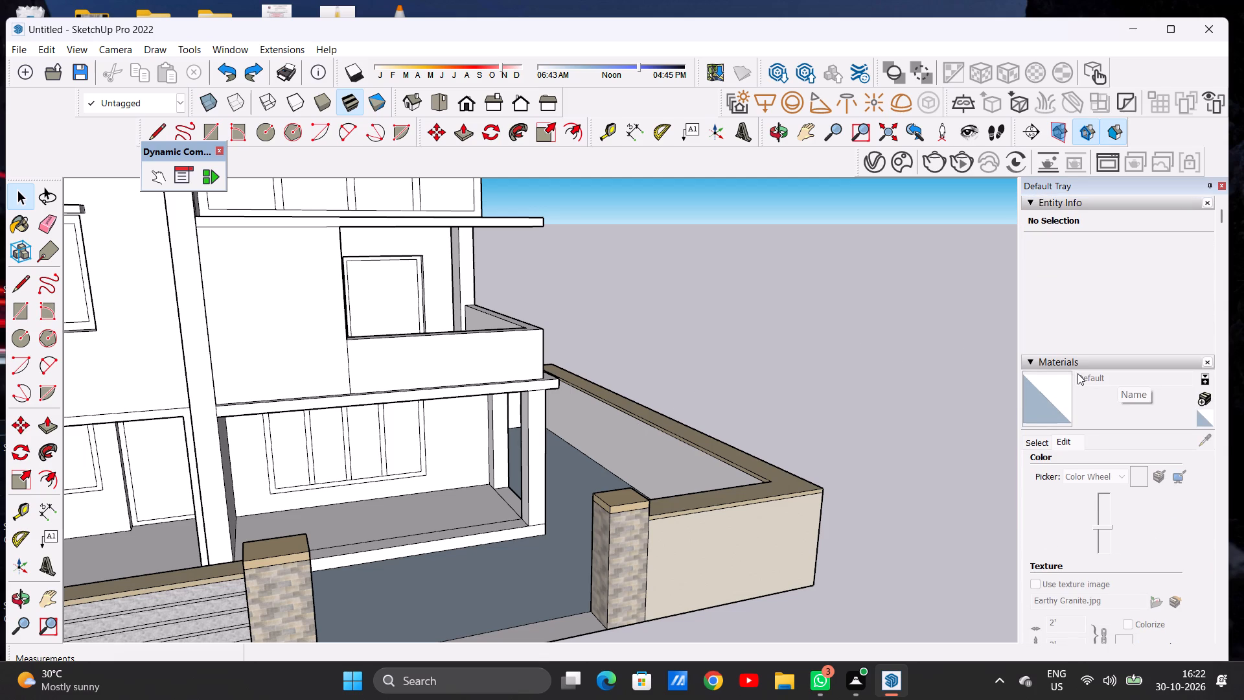
pyautogui.scroll(6, 1077, 373)
pyautogui.click(1041, 443)
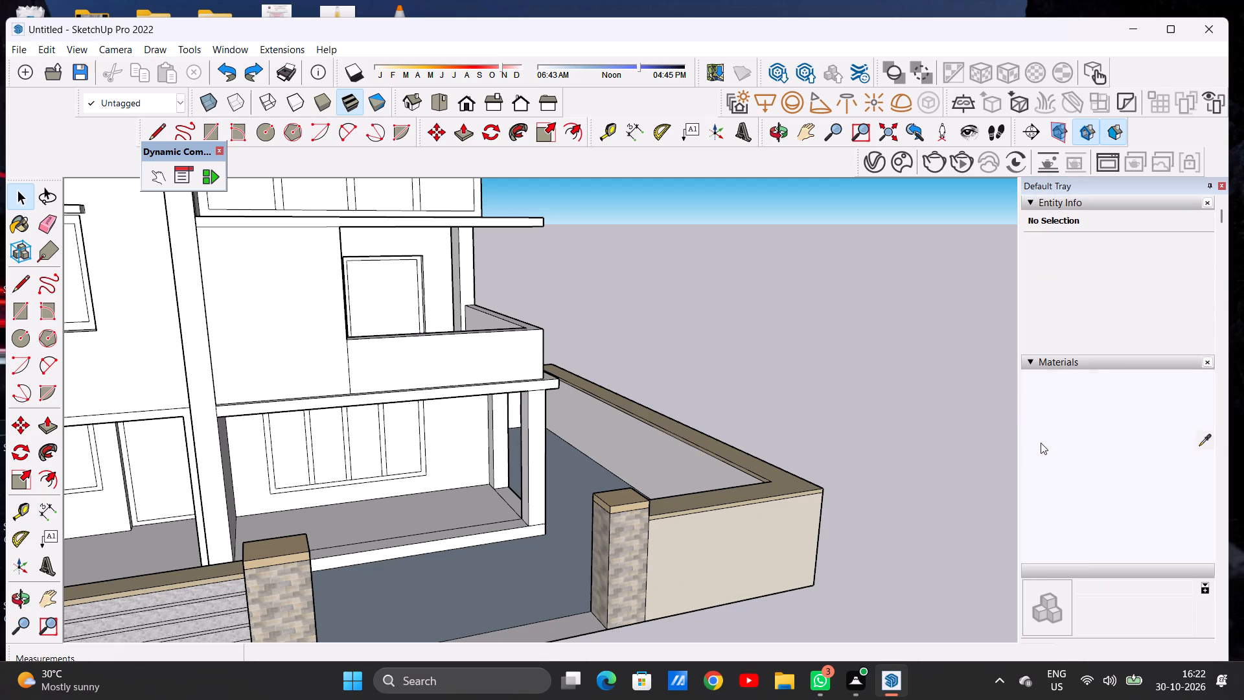
pyautogui.click(1100, 464)
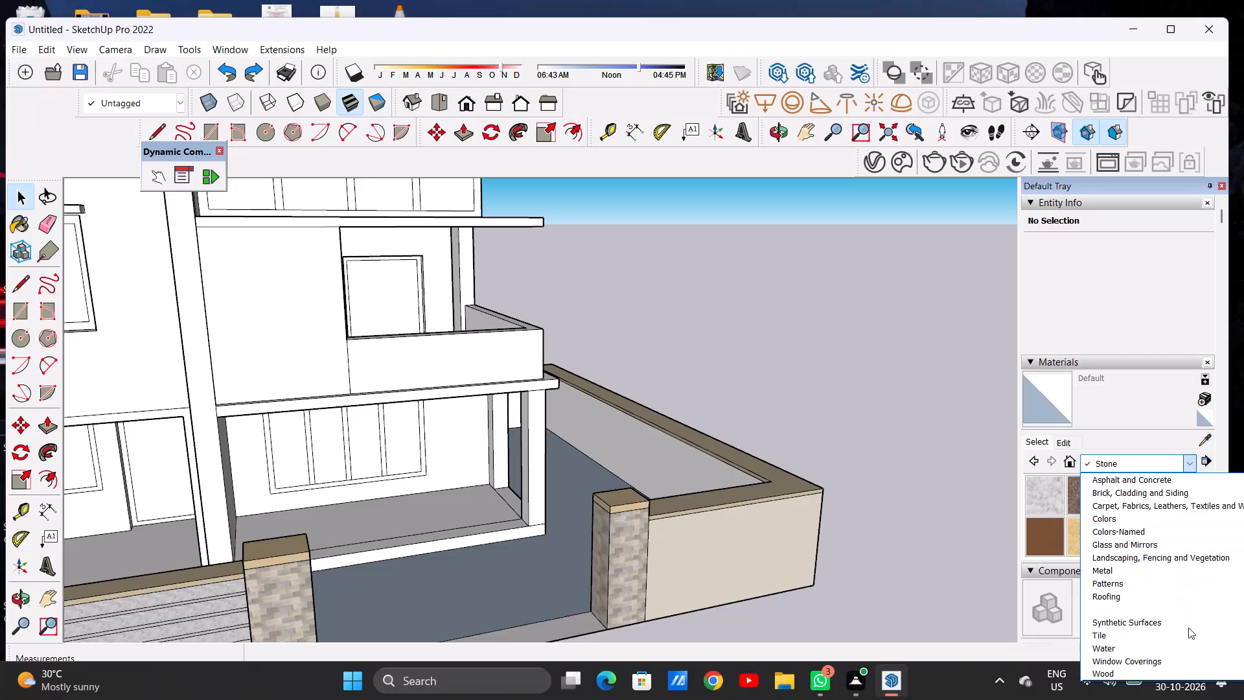
pyautogui.click(1168, 635)
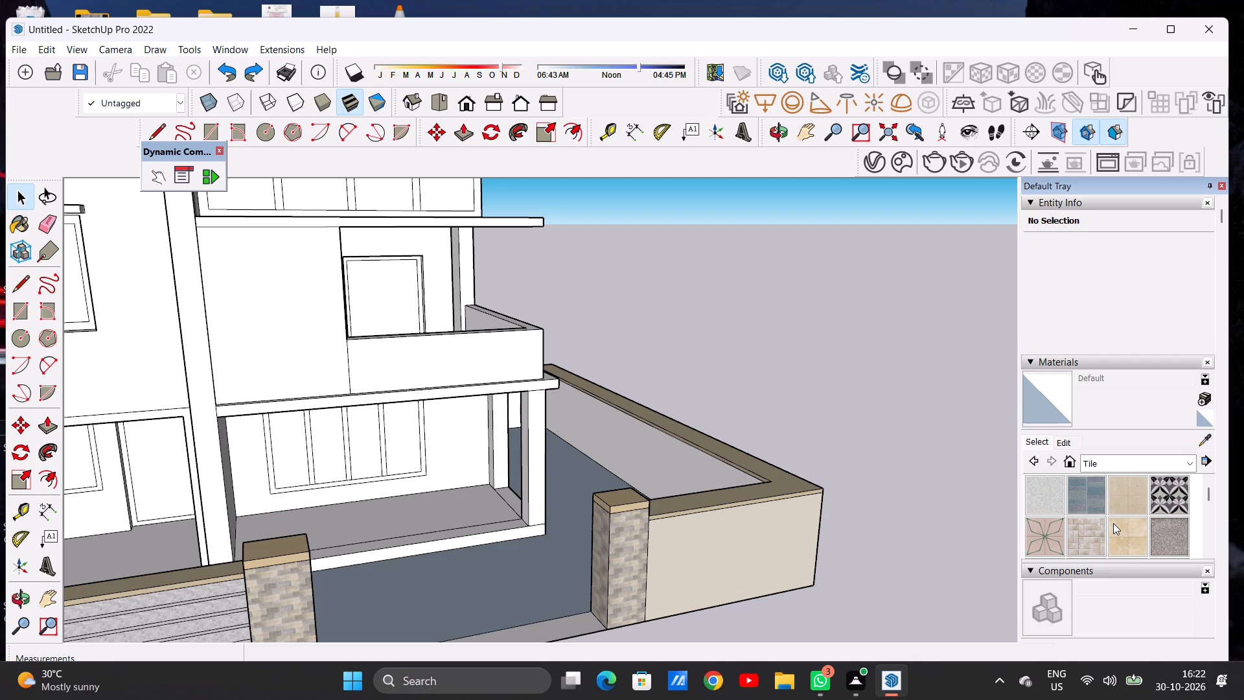
pyautogui.scroll(-2, 1113, 523)
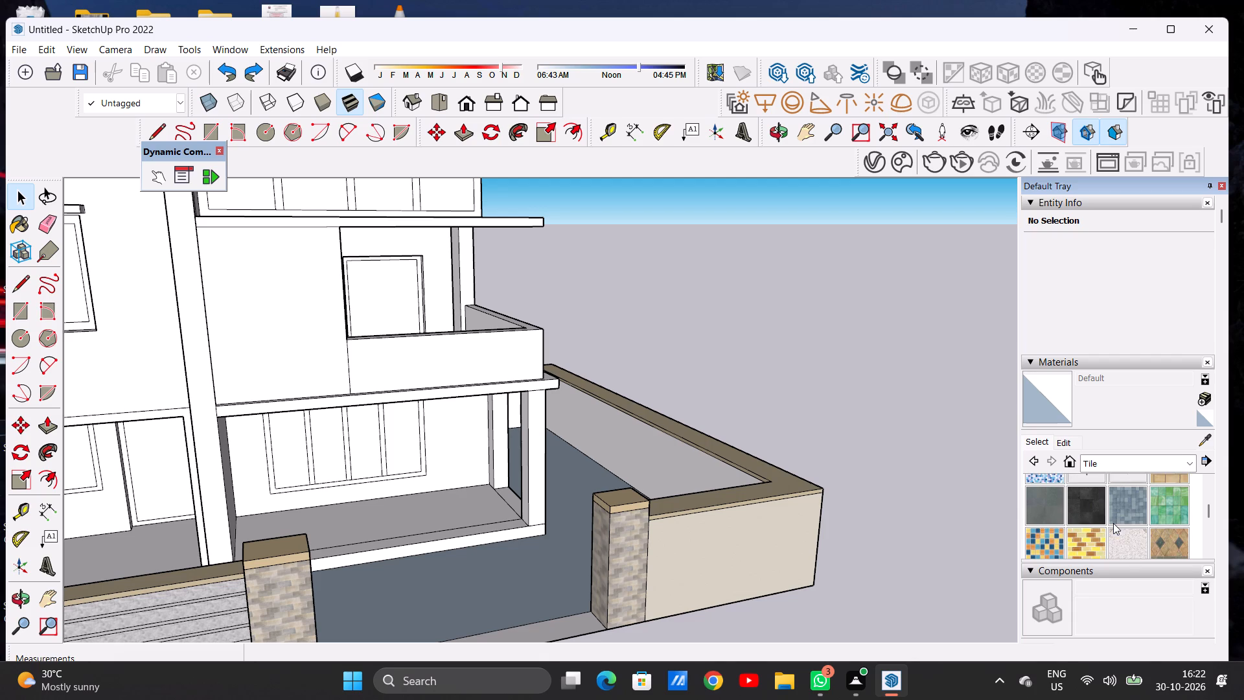
pyautogui.scroll(-3, 1109, 522)
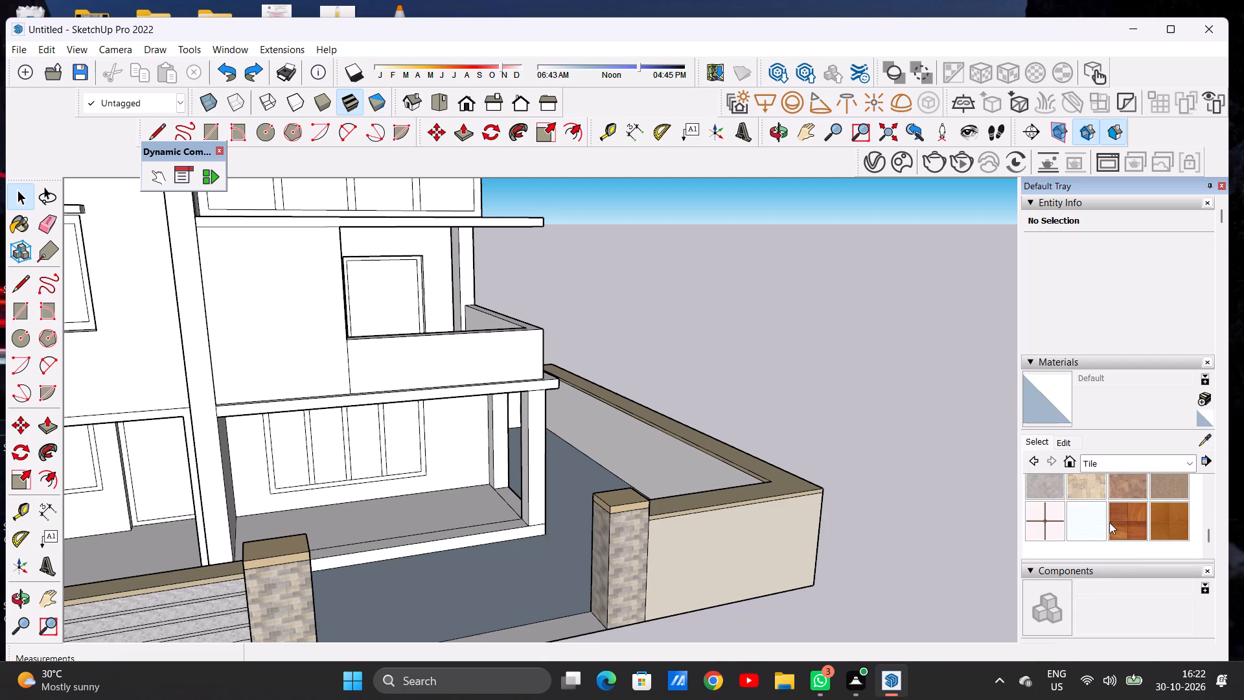
pyautogui.scroll(2, 1109, 522)
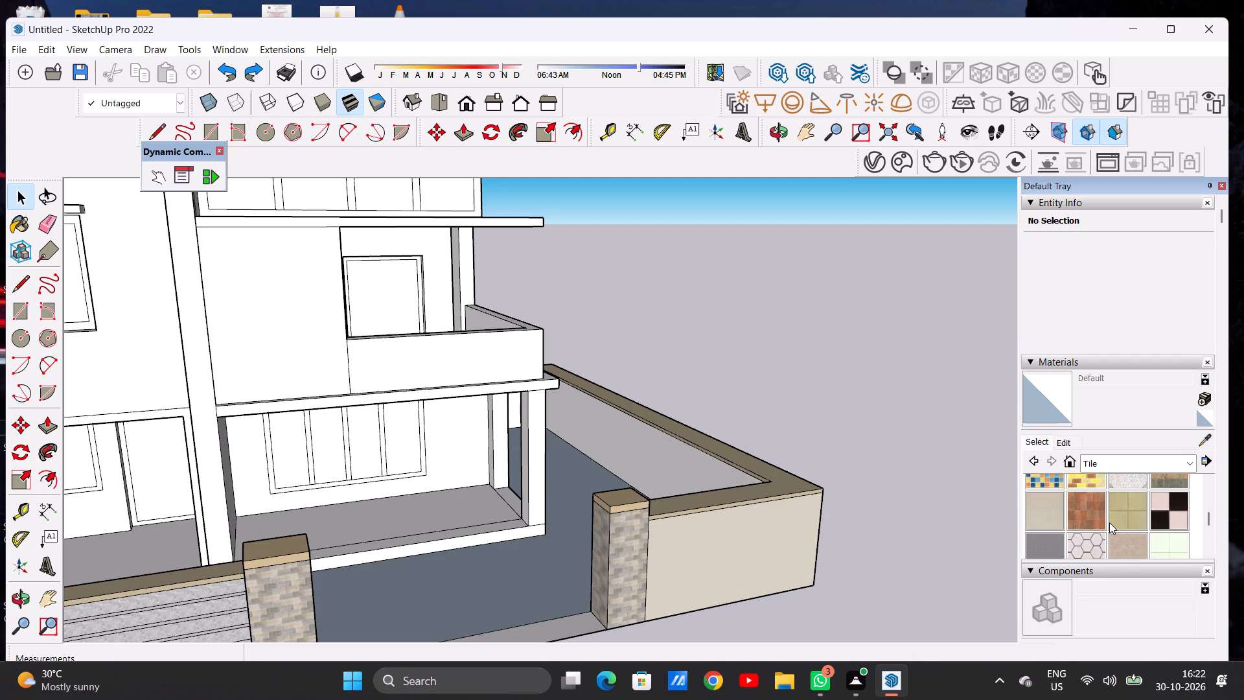
pyautogui.scroll(3, 1109, 522)
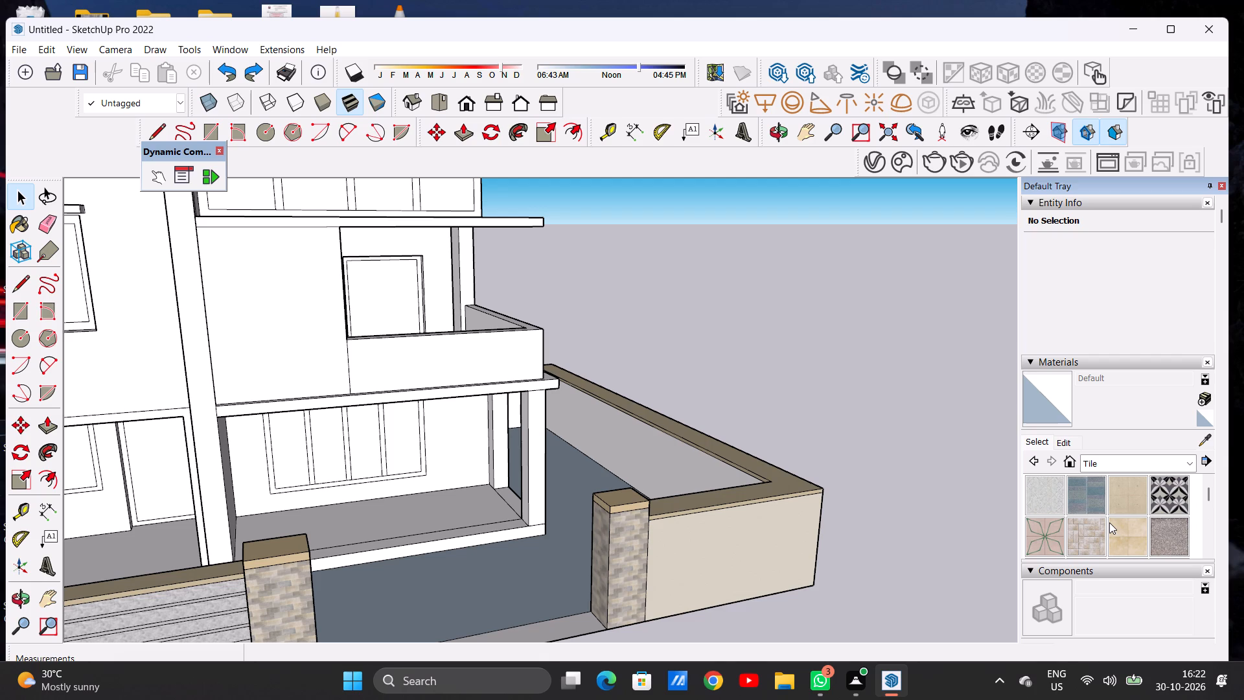
pyautogui.scroll(3, 1109, 522)
pyautogui.scroll(-2, 1109, 522)
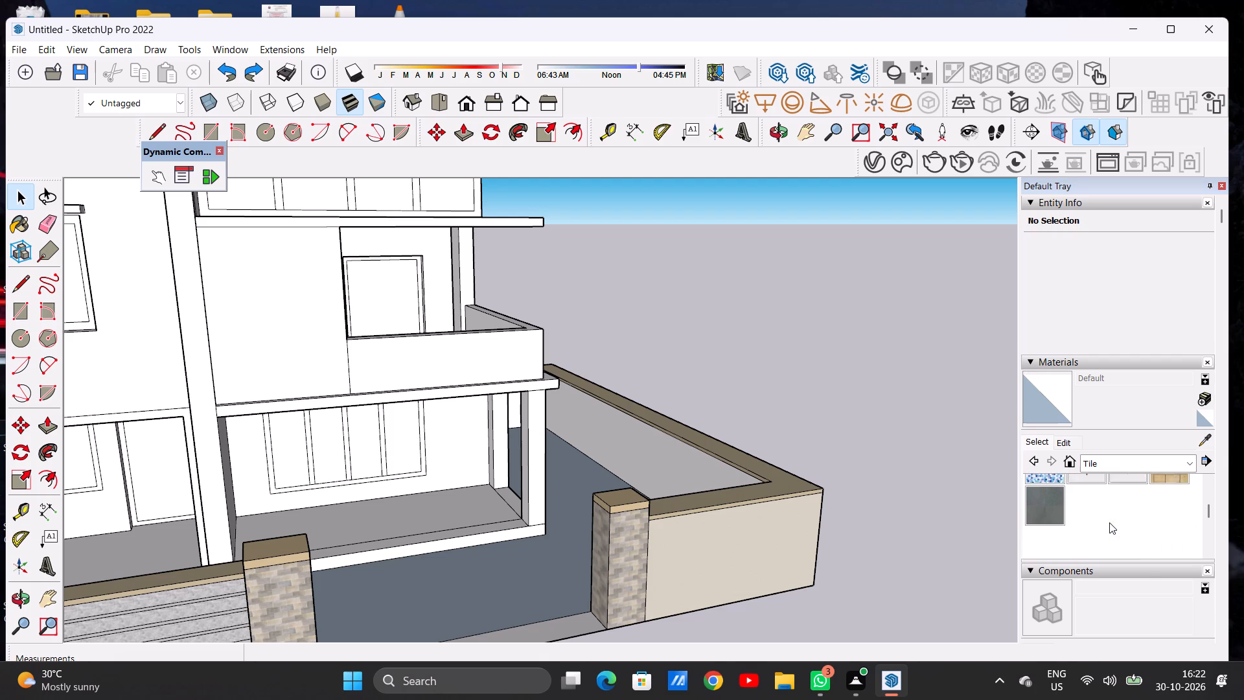
pyautogui.click(1121, 460)
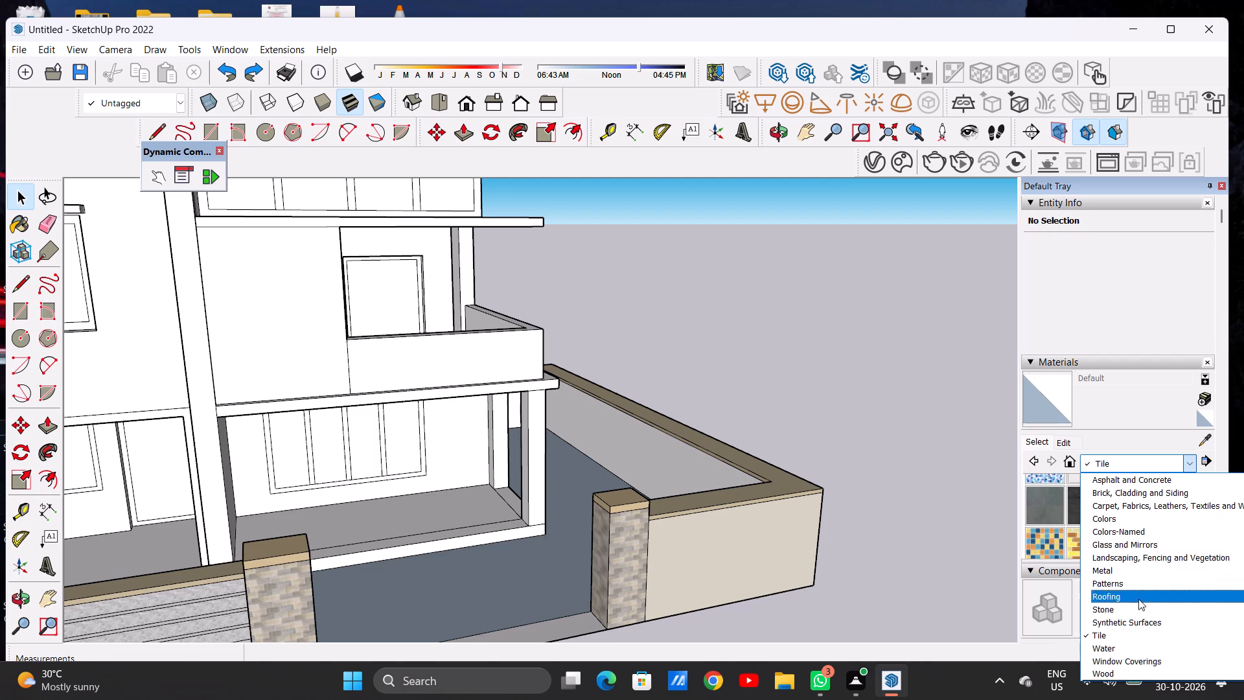
pyautogui.click(1151, 493)
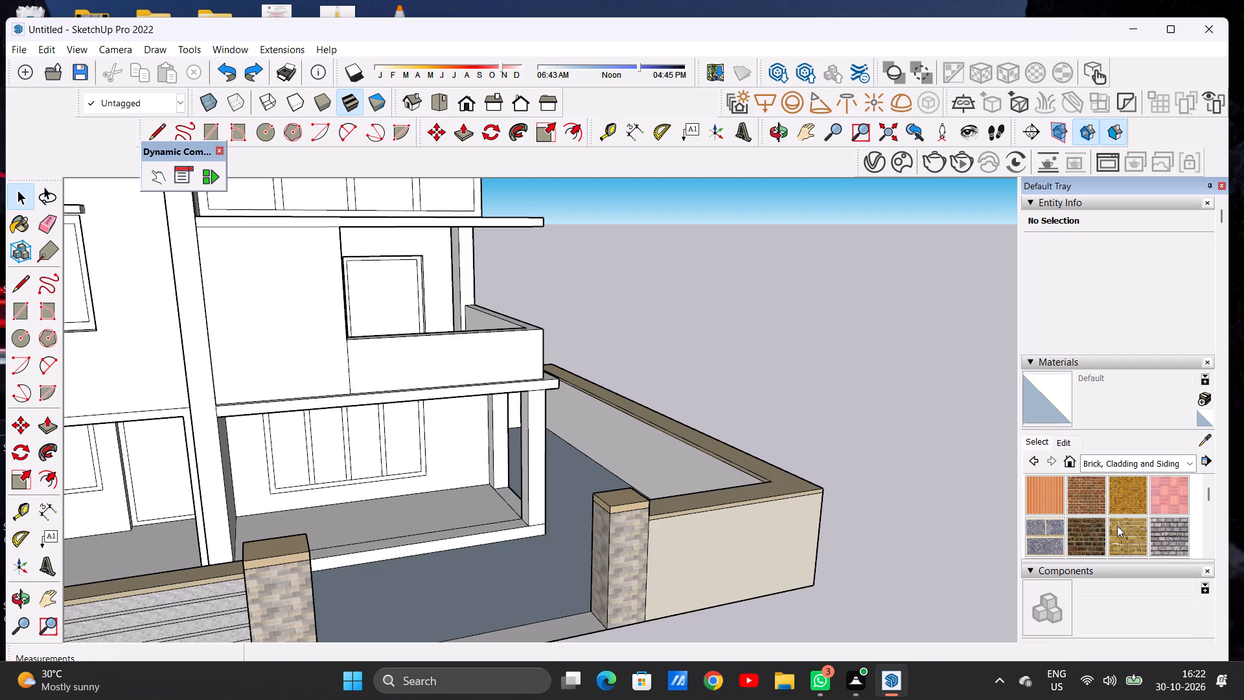
pyautogui.scroll(-2, 1117, 526)
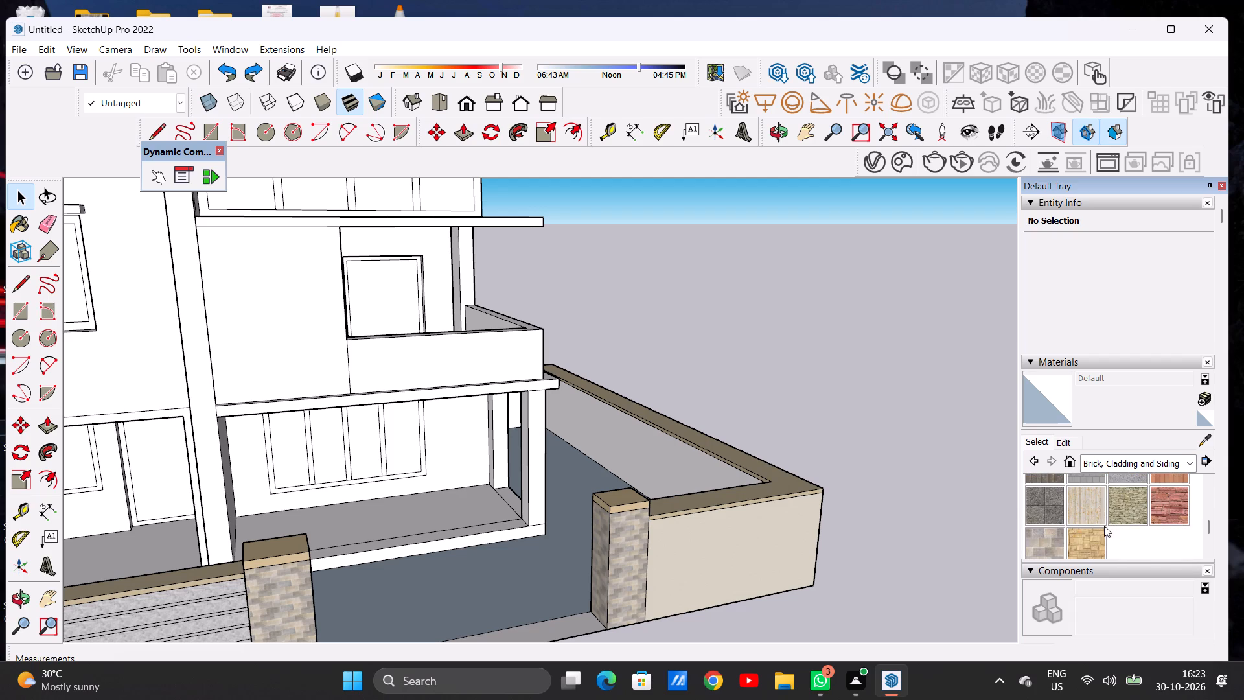
pyautogui.scroll(2, 1100, 530)
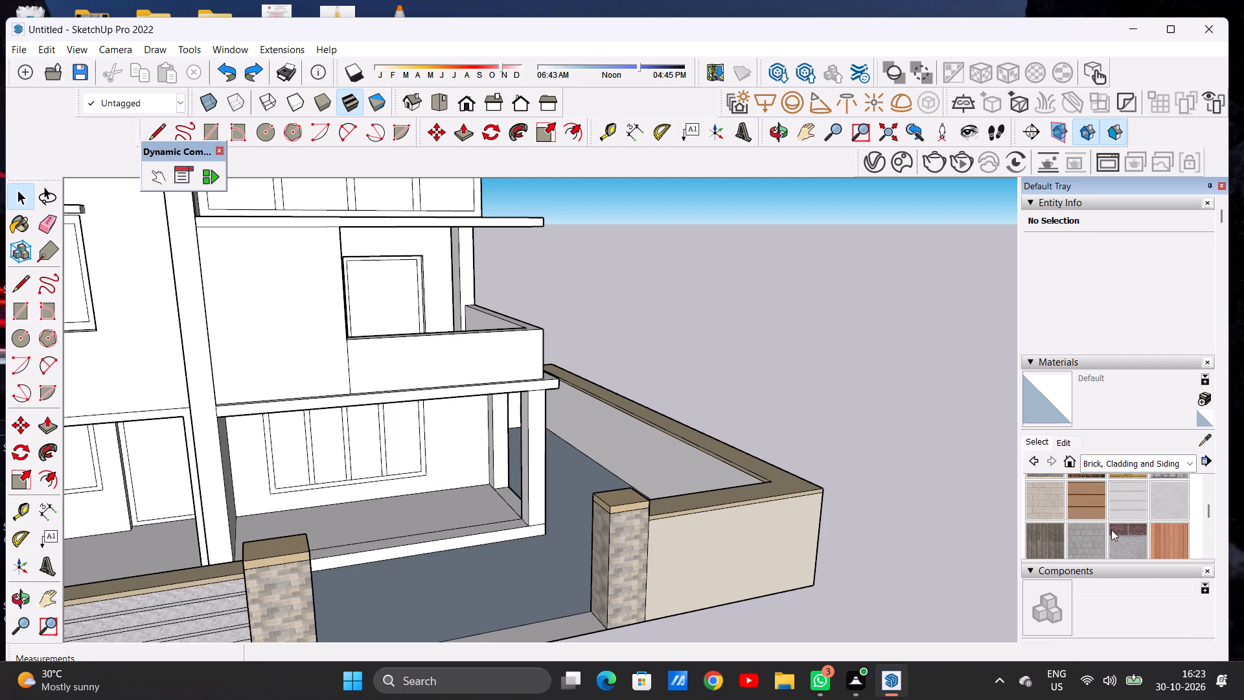
# Paint the inner face of the side wall behind the brick-clad gate pillar with Field Square Tile from the Tile collection.
pyautogui.click(1138, 458)
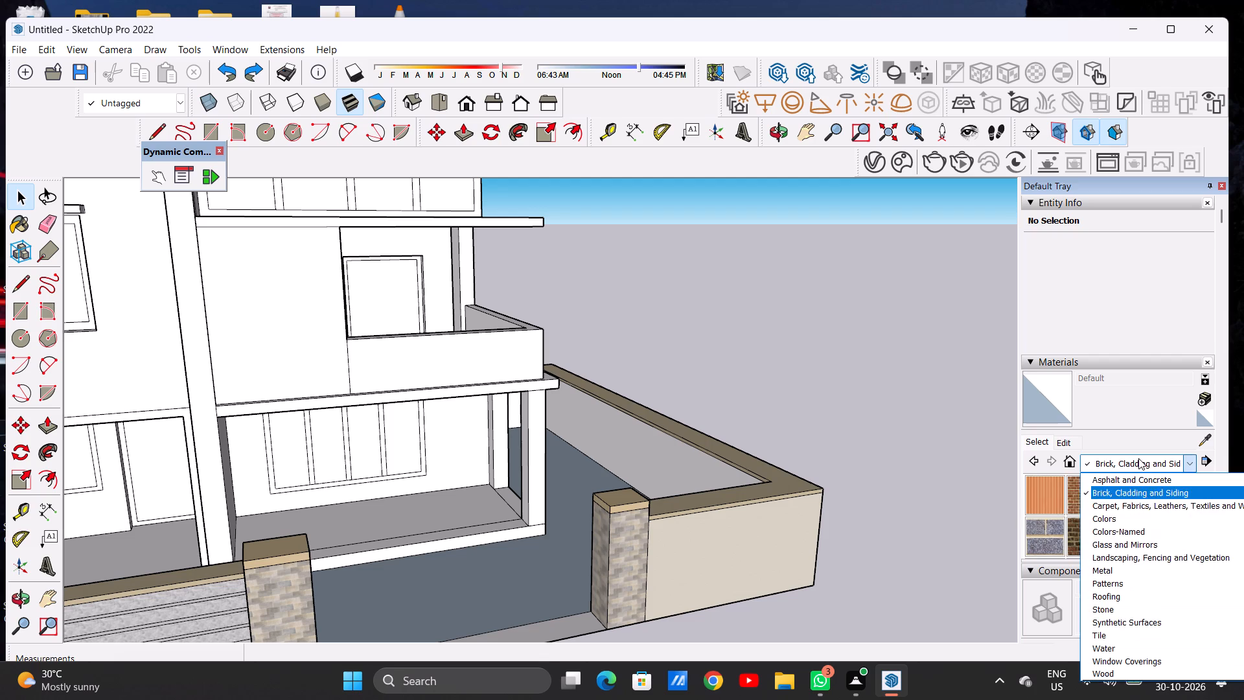
pyautogui.click(1145, 633)
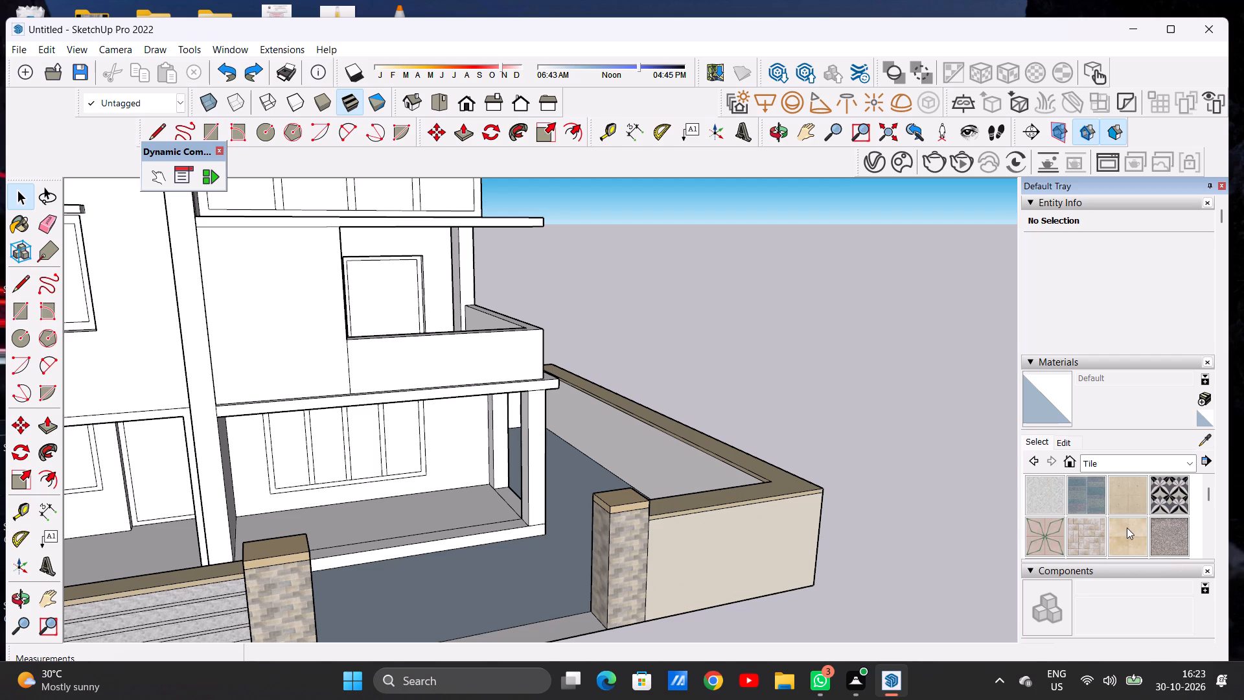
pyautogui.click(1127, 529)
pyautogui.scroll(-1, 691, 461)
pyautogui.scroll(2, 690, 461)
pyautogui.click(695, 461)
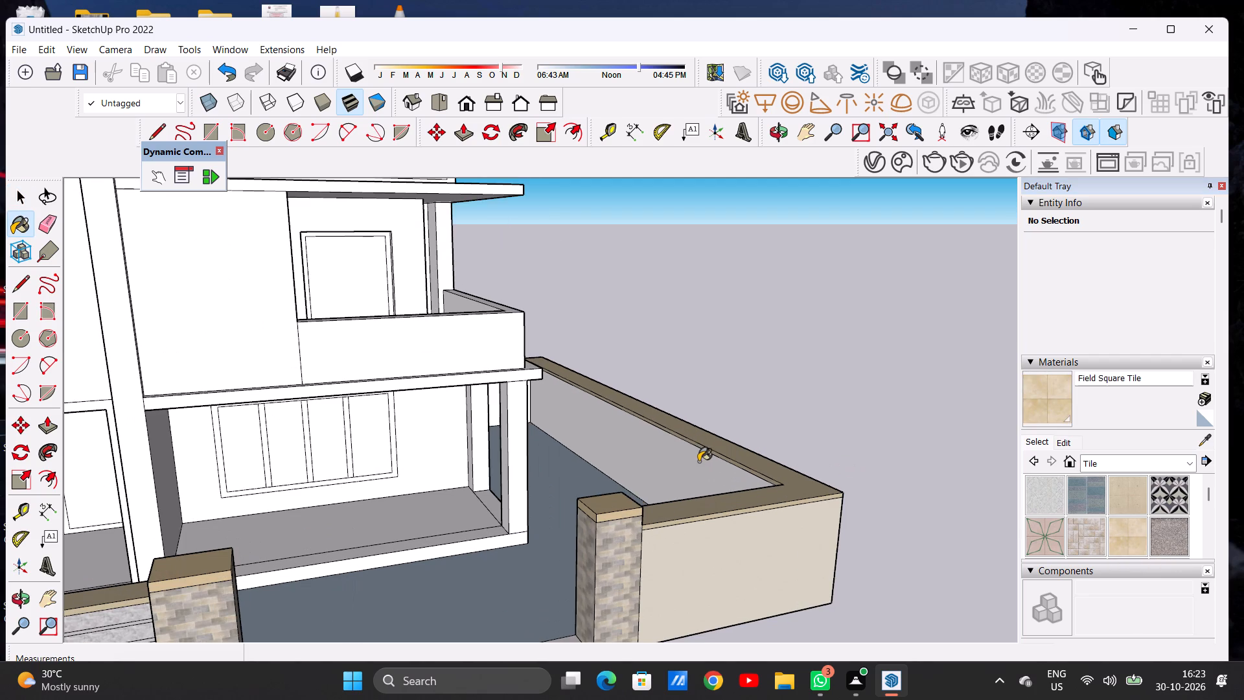
pyautogui.scroll(20, 691, 469)
pyautogui.scroll(-7, 702, 483)
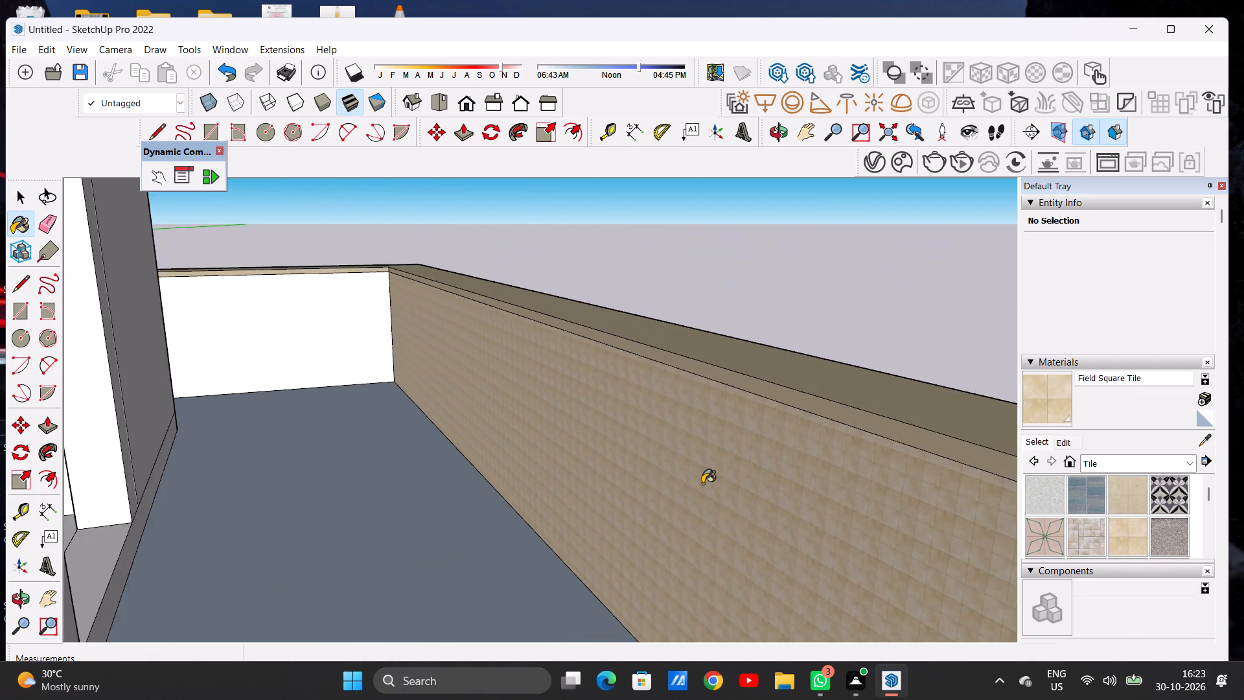
pyautogui.scroll(-6, 702, 484)
# Set the Field Square Tile material's texture size to 5' by 5'.
pyautogui.click(1066, 442)
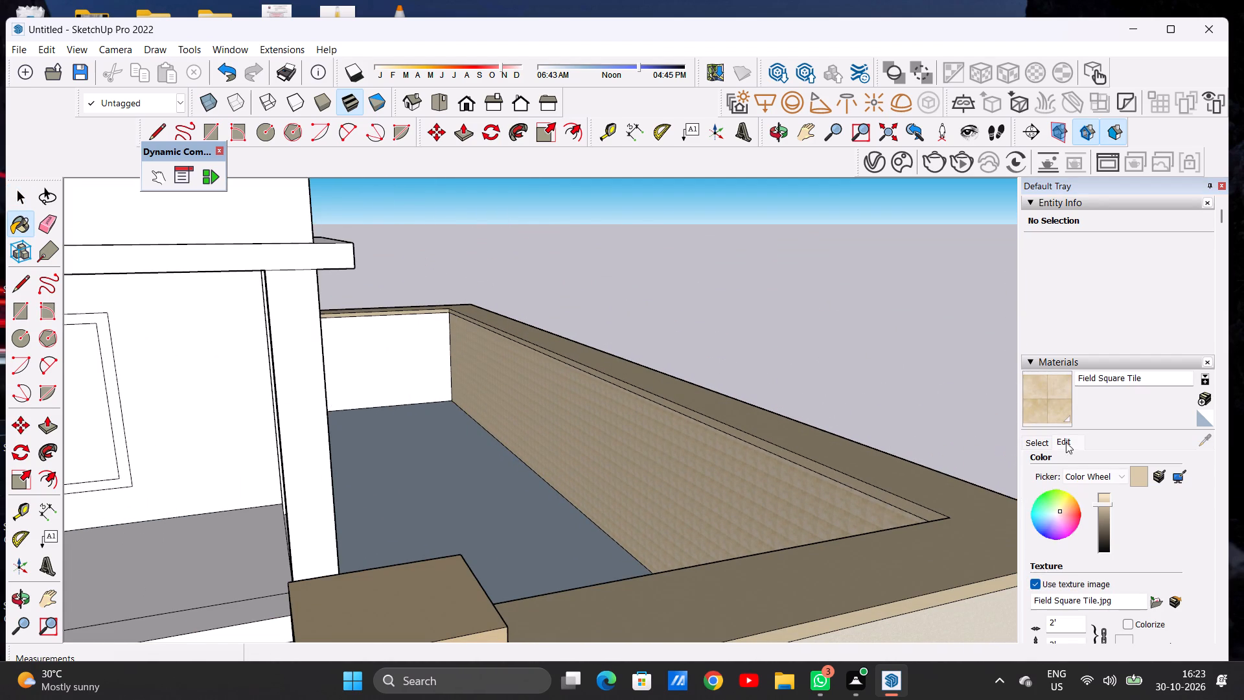
pyautogui.scroll(-1, 1071, 522)
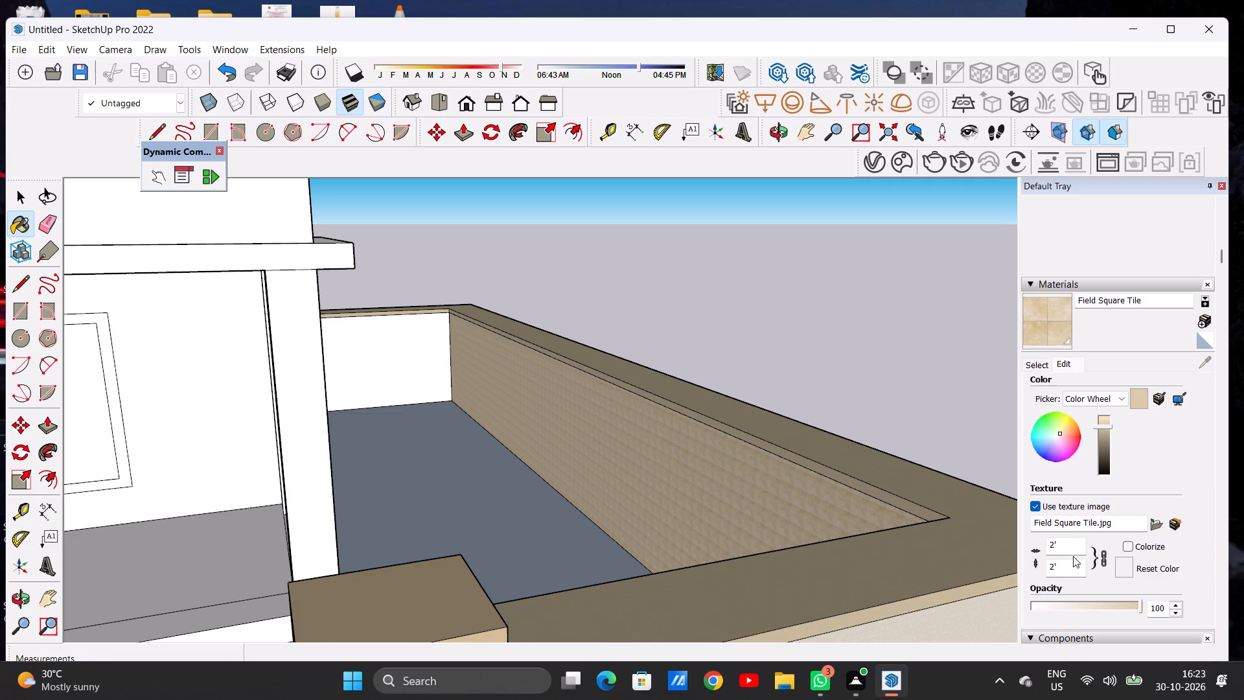
pyautogui.click(1059, 558)
pyautogui.press('BackSpace')
pyautogui.press('BackSpace')
pyautogui.press('BackSpace')
pyautogui.press('BackSpace')
pyautogui.press('BackSpace')
pyautogui.press('BackSpace')
pyautogui.press('BackSpace')
pyautogui.press('BackSpace')
pyautogui.press('BackSpace')
pyautogui.press('BackSpace')
pyautogui.press('BackSpace')
pyautogui.press('BackSpace')
pyautogui.press('BackSpace')
pyautogui.press('BackSpace')
pyautogui.press('BackSpace')
pyautogui.press('BackSpace')
pyautogui.press('BackSpace')
pyautogui.press('BackSpace')
pyautogui.press('BackSpace')
pyautogui.press('BackSpace')
pyautogui.press('BackSpace')
pyautogui.press('BackSpace')
pyautogui.press('BackSpace')
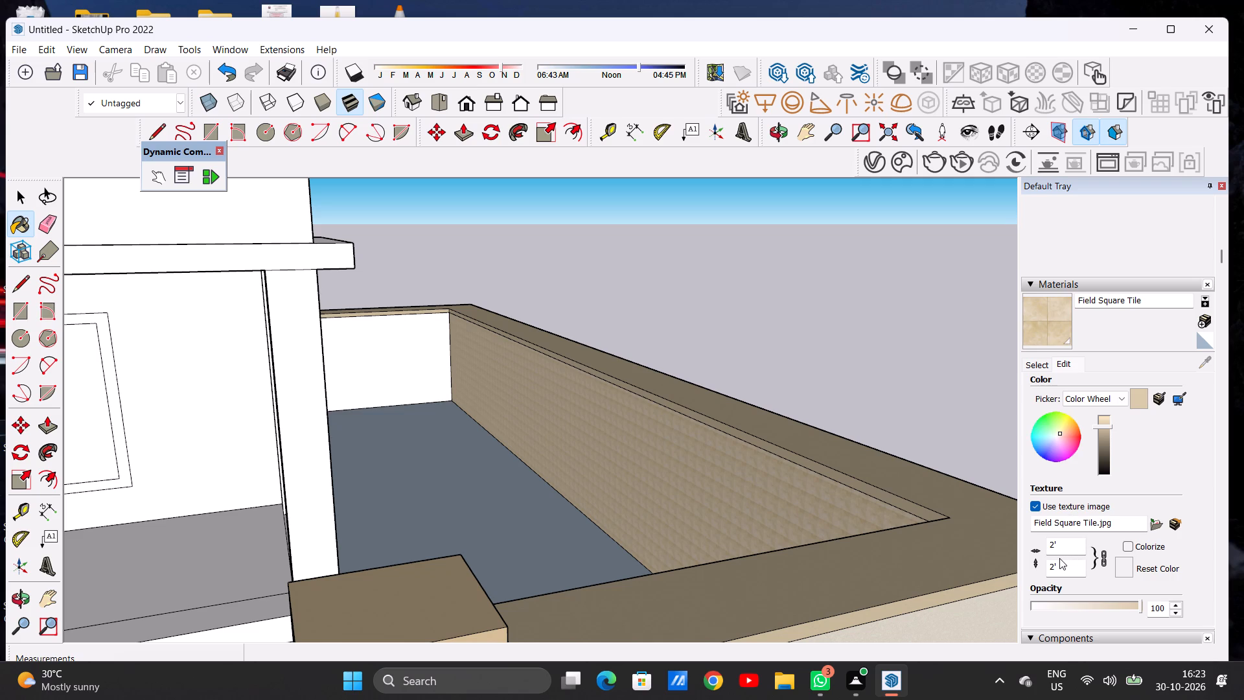
pyautogui.click(1063, 559)
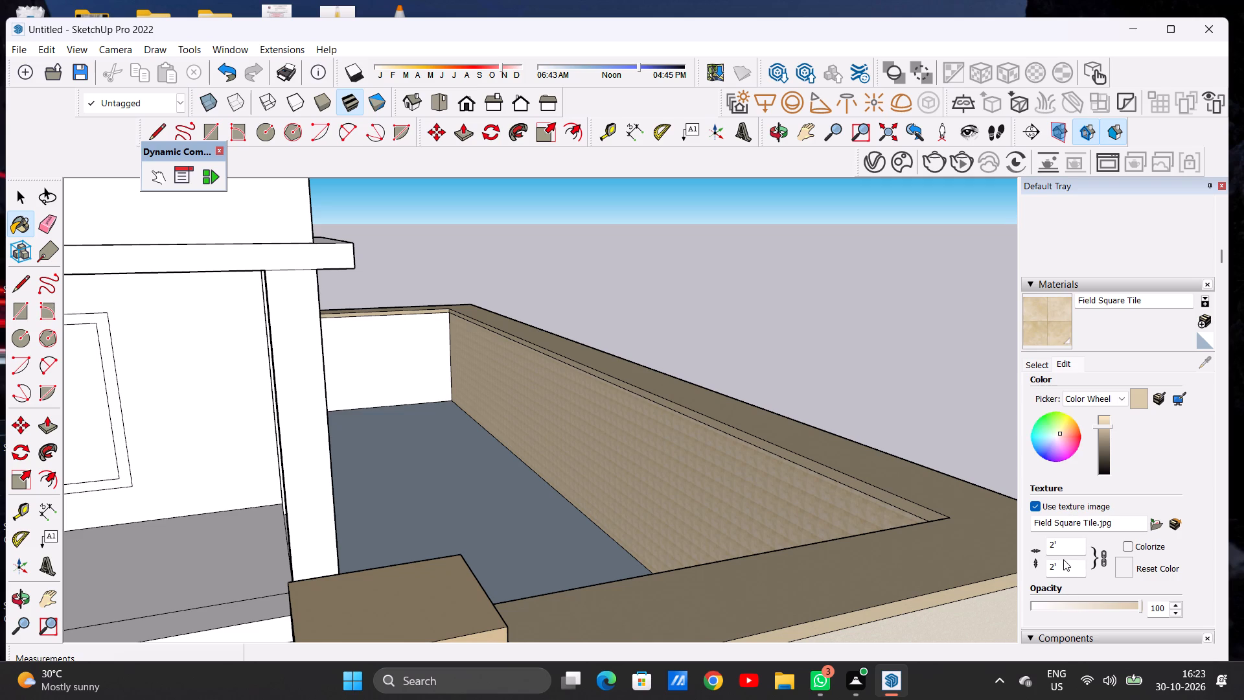
pyautogui.click(1059, 566)
pyautogui.press('BackSpace')
pyautogui.press('BackSpace')
pyautogui.press('BackSpace')
pyautogui.press('BackSpace')
pyautogui.press('BackSpace')
pyautogui.press('BackSpace')
pyautogui.press('BackSpace')
pyautogui.press('BackSpace')
pyautogui.press('BackSpace')
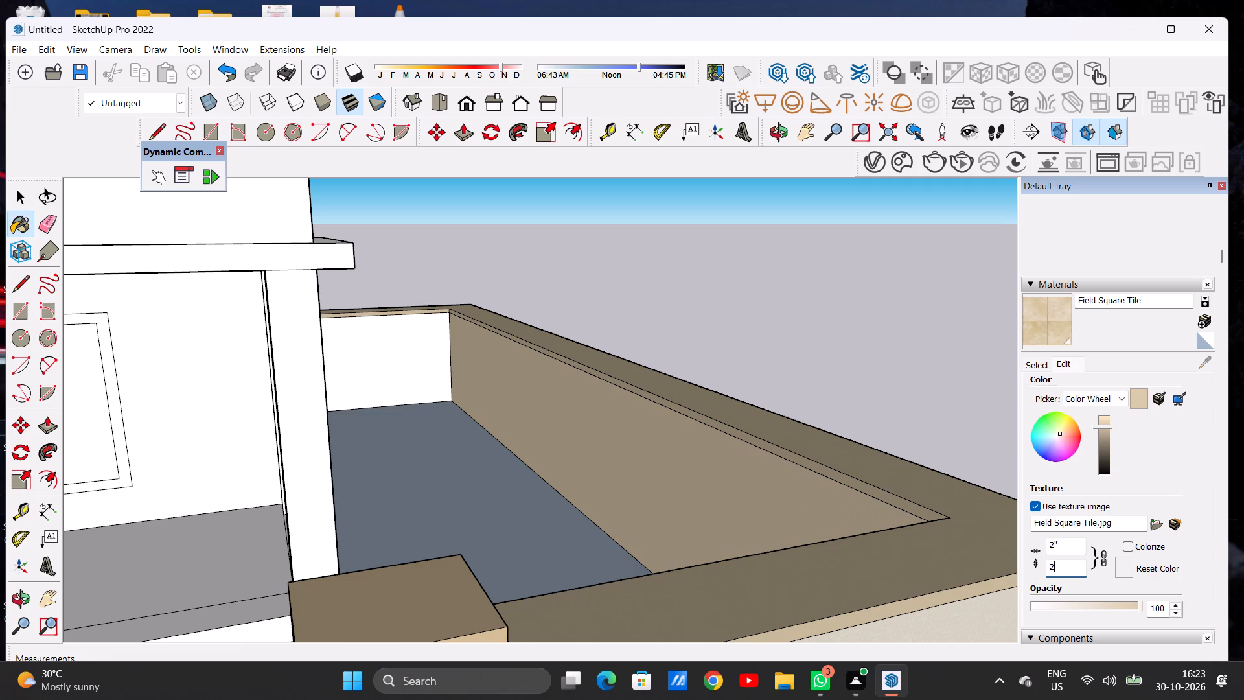
pyautogui.press('BackSpace')
pyautogui.press('BackSpace')
pyautogui.press('BackSpace')
pyautogui.press('5')
pyautogui.press("'")
# Paint the inner faces of the opposite side wall and the rear boundary wall with Field Square Tile.
pyautogui.scroll(18, 866, 583)
pyautogui.moveTo(702, 475); pyautogui.dragTo(817, 456, button='middle')
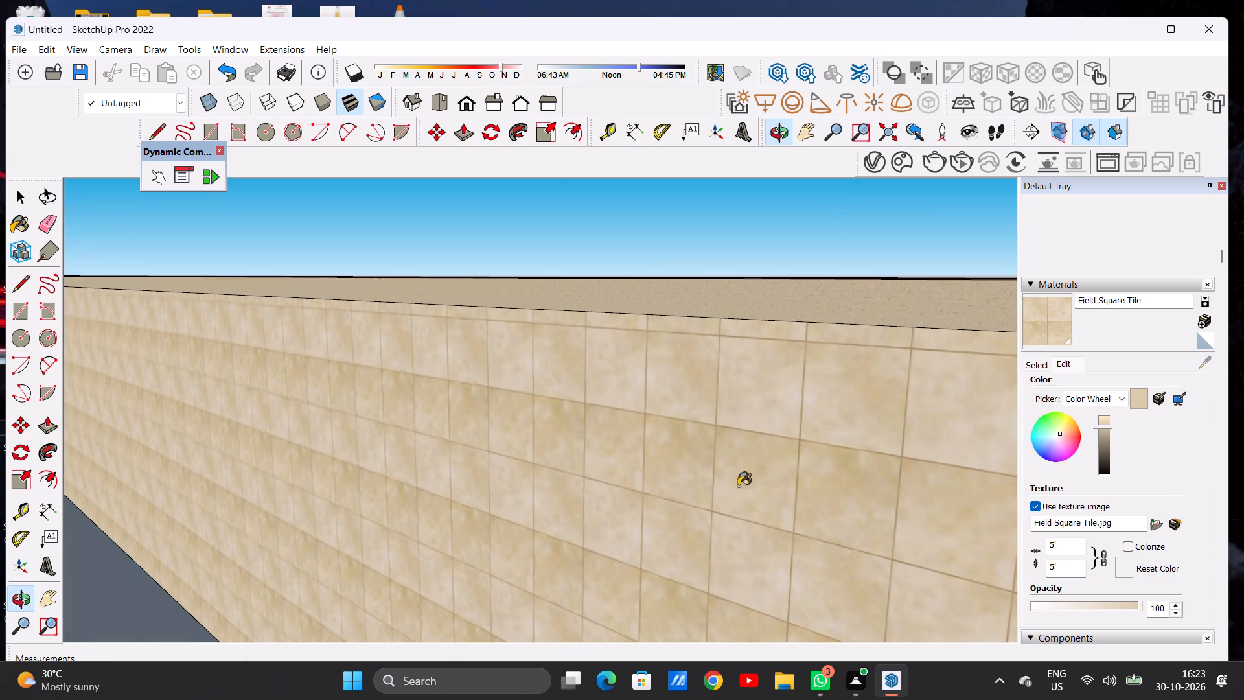
pyautogui.scroll(-20, 714, 485)
pyautogui.scroll(-15, 714, 485)
pyautogui.moveTo(666, 502); pyautogui.dragTo(542, 522, button='middle')
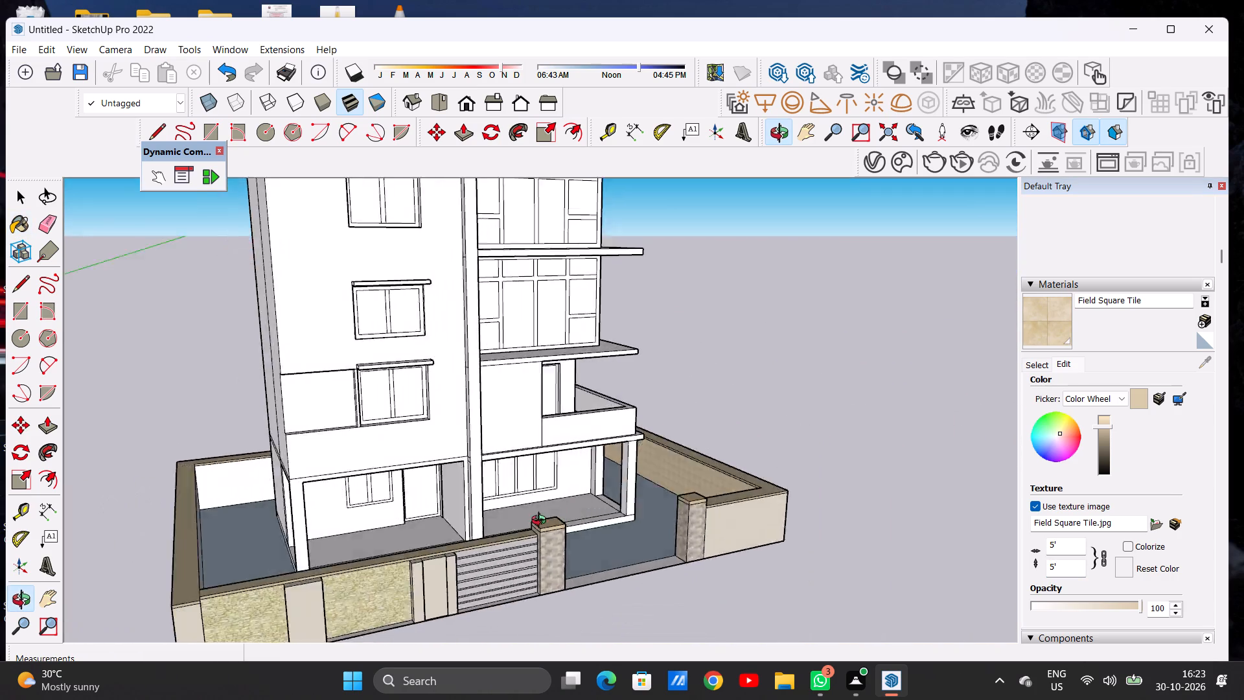
pyautogui.moveTo(542, 522); pyautogui.dragTo(203, 544, button='middle')
pyautogui.scroll(7, 323, 433)
pyautogui.scroll(-1, 371, 433)
pyautogui.scroll(3, 371, 433)
pyautogui.click(365, 430)
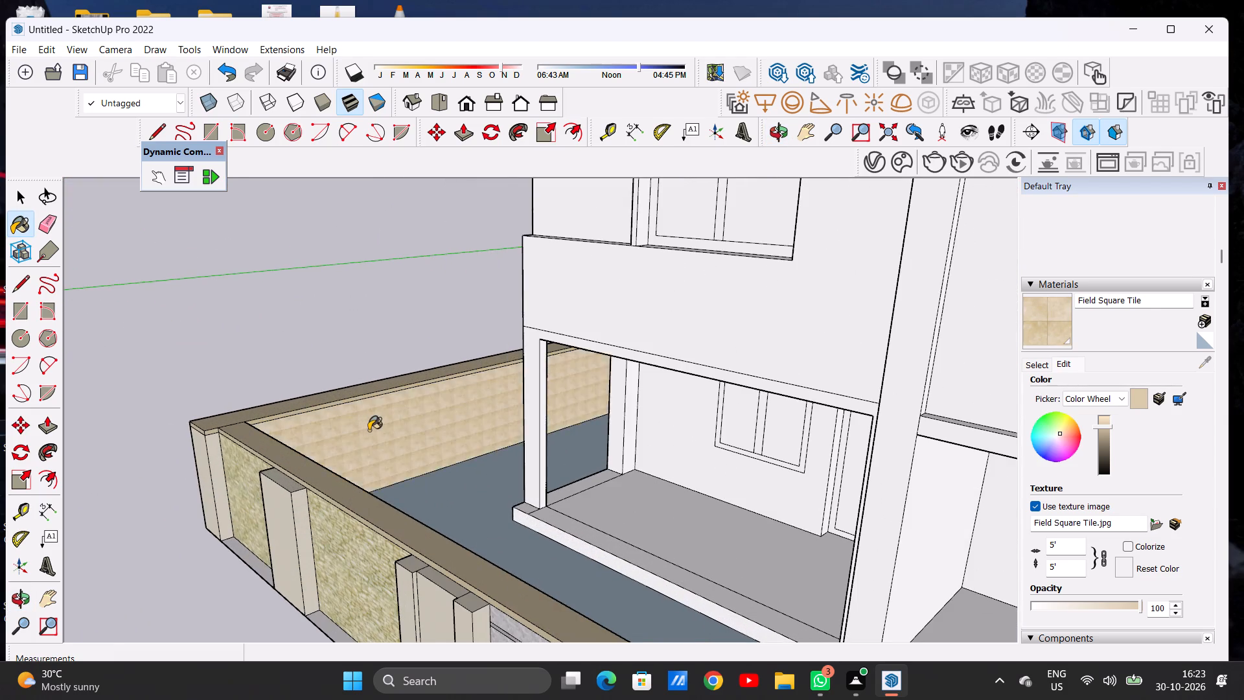
pyautogui.scroll(-1, 373, 432)
pyautogui.scroll(9, 373, 432)
pyautogui.scroll(-1, 373, 432)
pyautogui.scroll(7, 373, 432)
pyautogui.scroll(-1, 373, 432)
pyautogui.scroll(2, 373, 432)
pyautogui.scroll(-17, 374, 448)
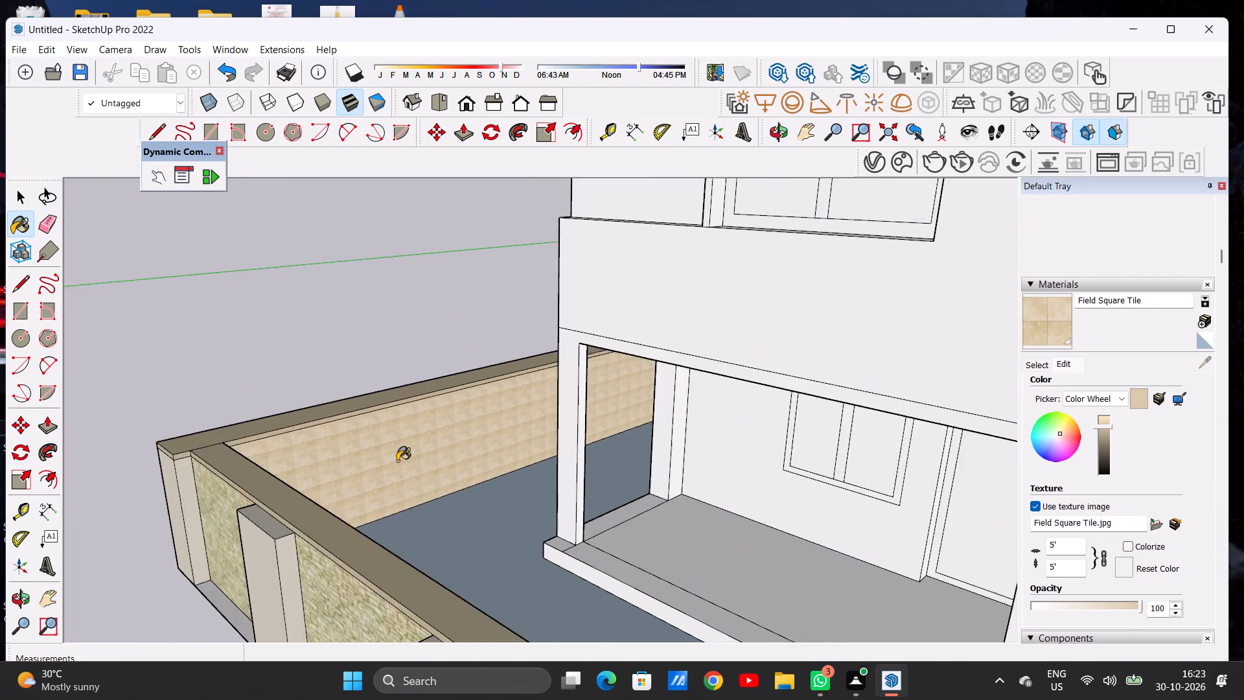
pyautogui.scroll(-11, 397, 461)
pyautogui.moveTo(414, 484); pyautogui.dragTo(447, 487, button='middle')
pyautogui.scroll(8, 822, 565)
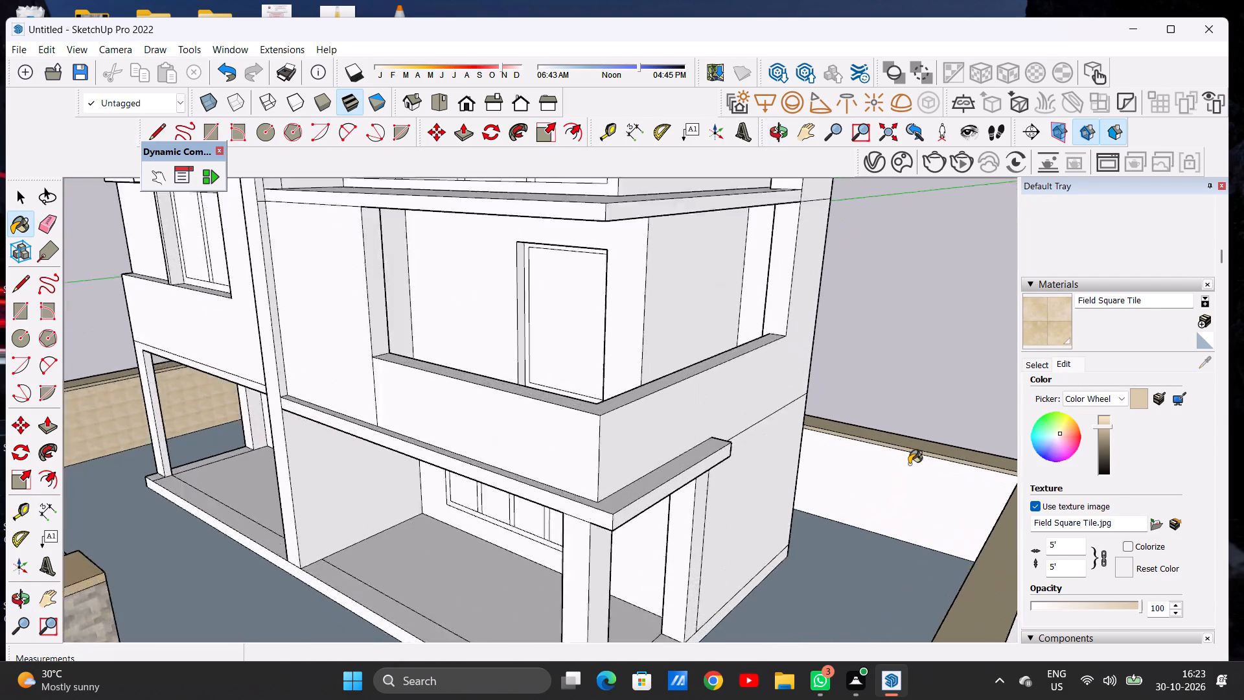
pyautogui.scroll(3, 909, 464)
pyautogui.click(894, 477)
# Paint the inner faces of the front boundary wall on both sides of the gate pillars with Field Square Tile.
pyautogui.scroll(-12, 777, 483)
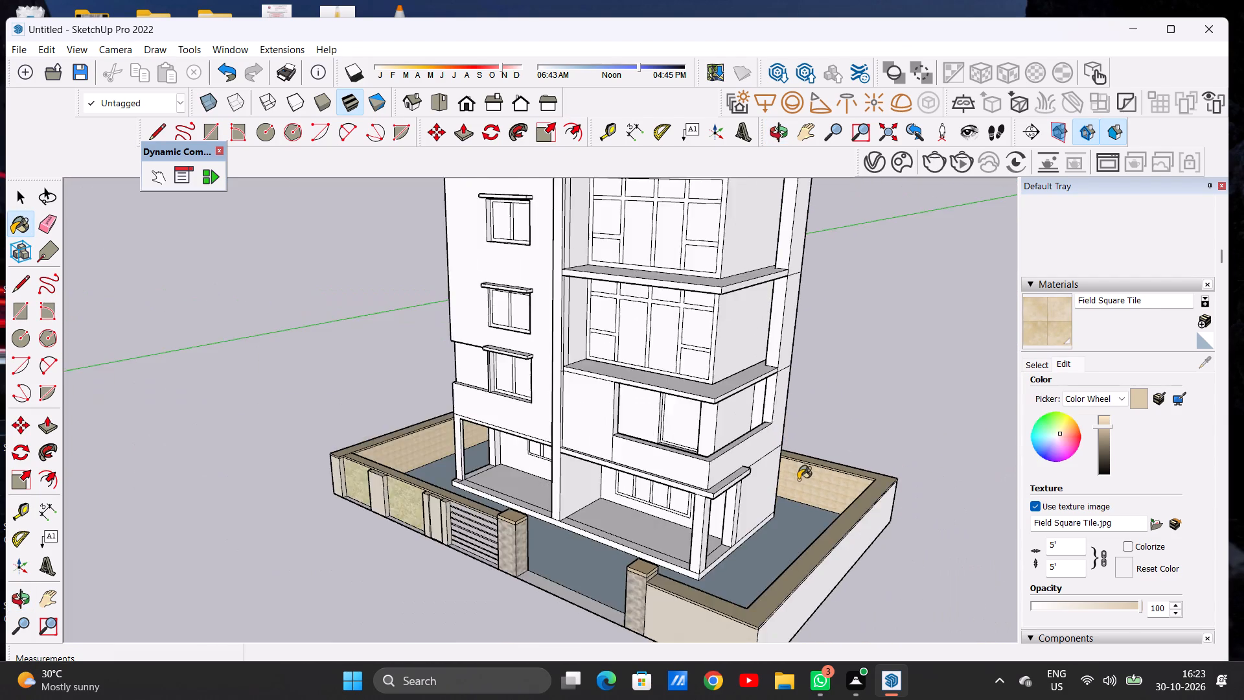
pyautogui.scroll(-6, 798, 480)
pyautogui.moveTo(789, 503); pyautogui.dragTo(314, 497, button='middle')
pyautogui.scroll(2, 348, 532)
pyautogui.scroll(-1, 352, 542)
pyautogui.scroll(8, 360, 553)
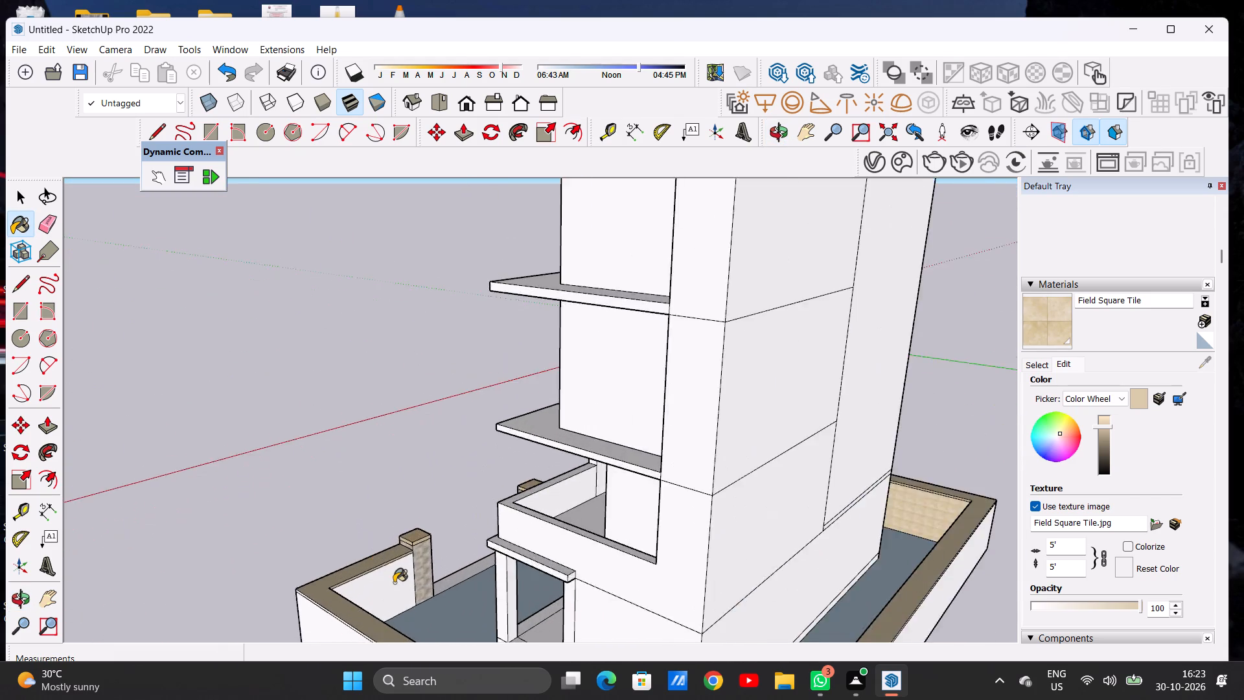
pyautogui.scroll(10, 394, 583)
pyautogui.click(394, 584)
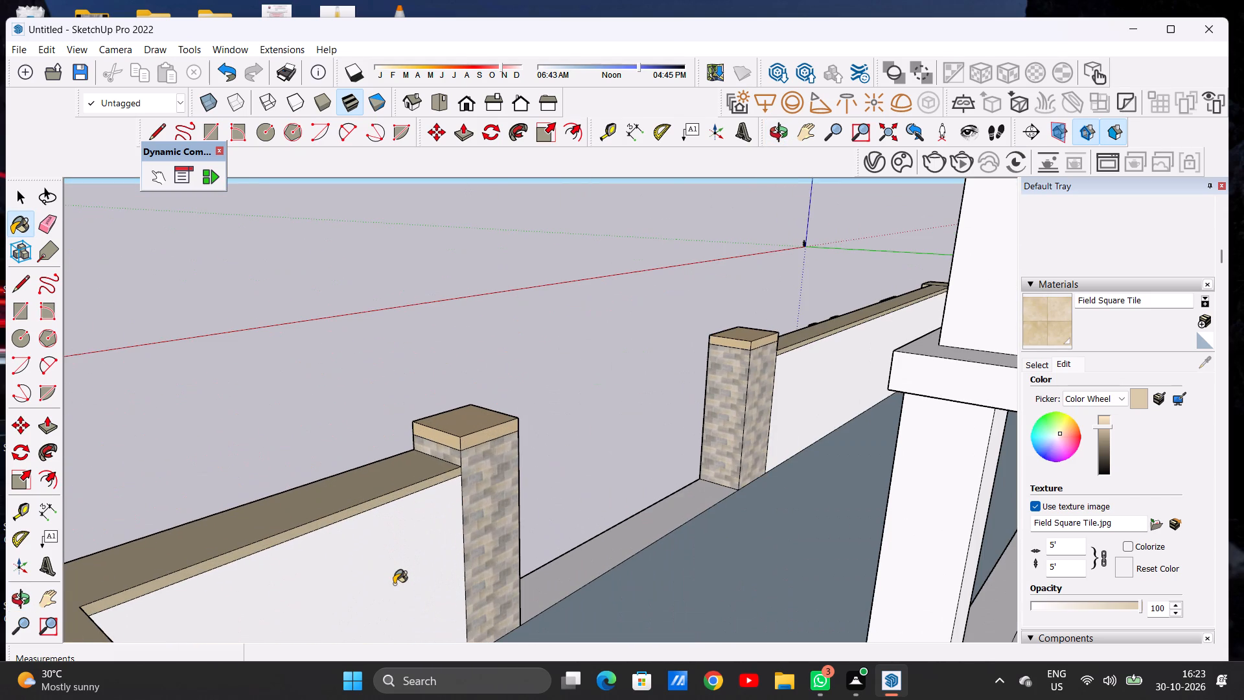
pyautogui.click(789, 422)
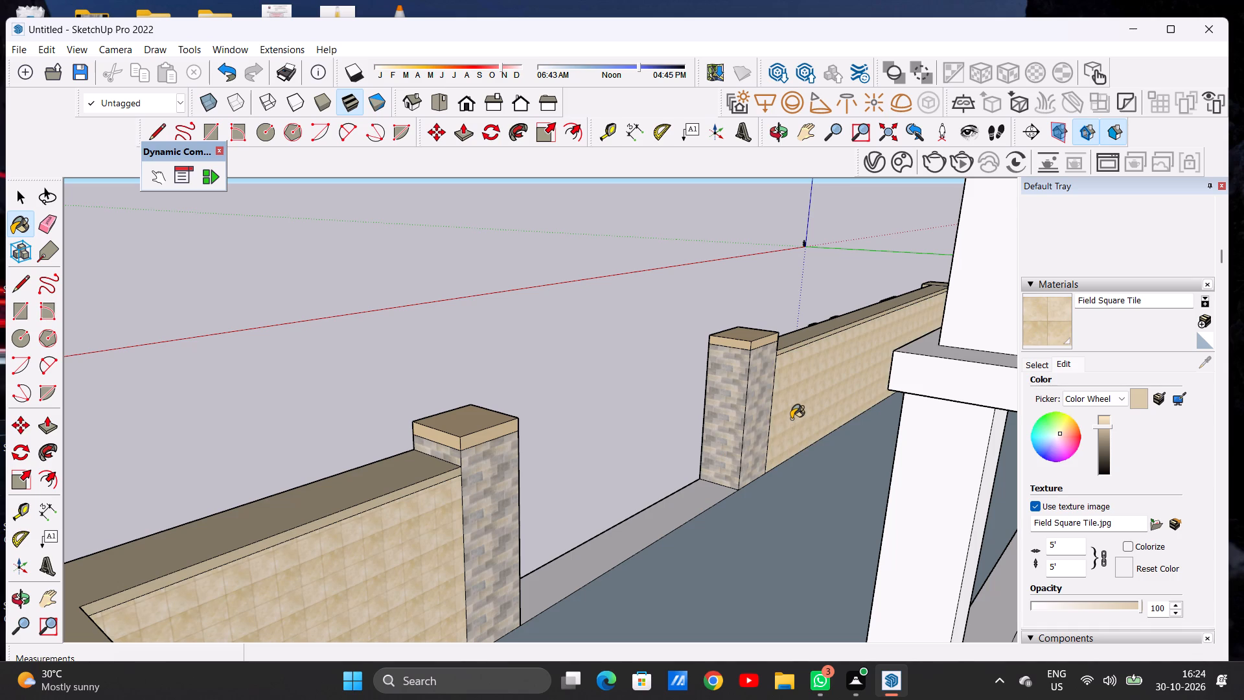
# Paint the outer face of the side boundary wall nearest the plain front wall section with Field Square Tile.
pyautogui.scroll(-6, 791, 419)
pyautogui.scroll(8, 780, 413)
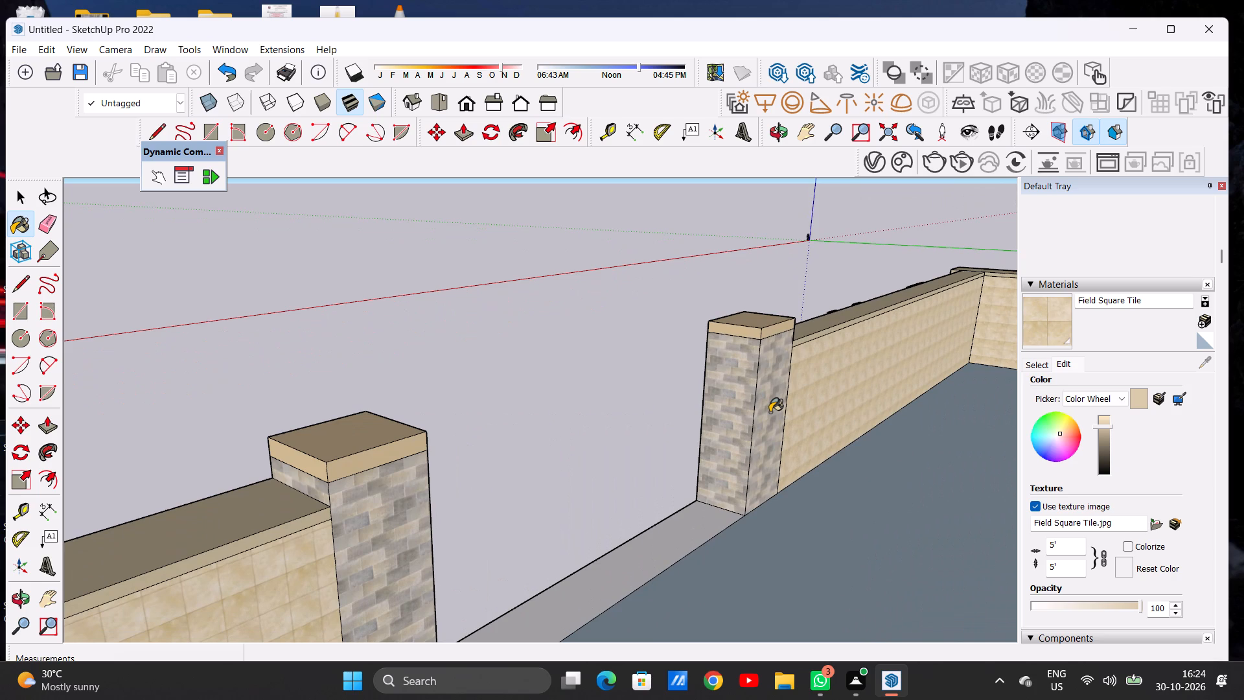
pyautogui.scroll(-11, 770, 413)
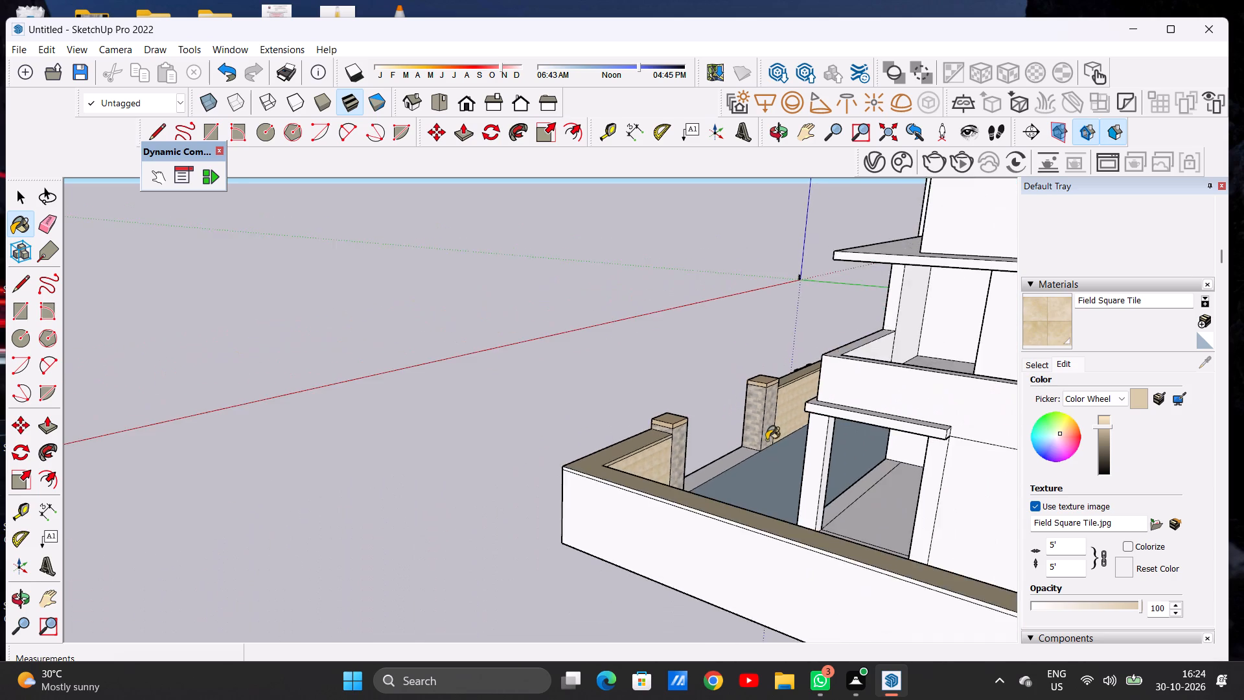
pyautogui.moveTo(763, 441); pyautogui.dragTo(888, 439, button='middle')
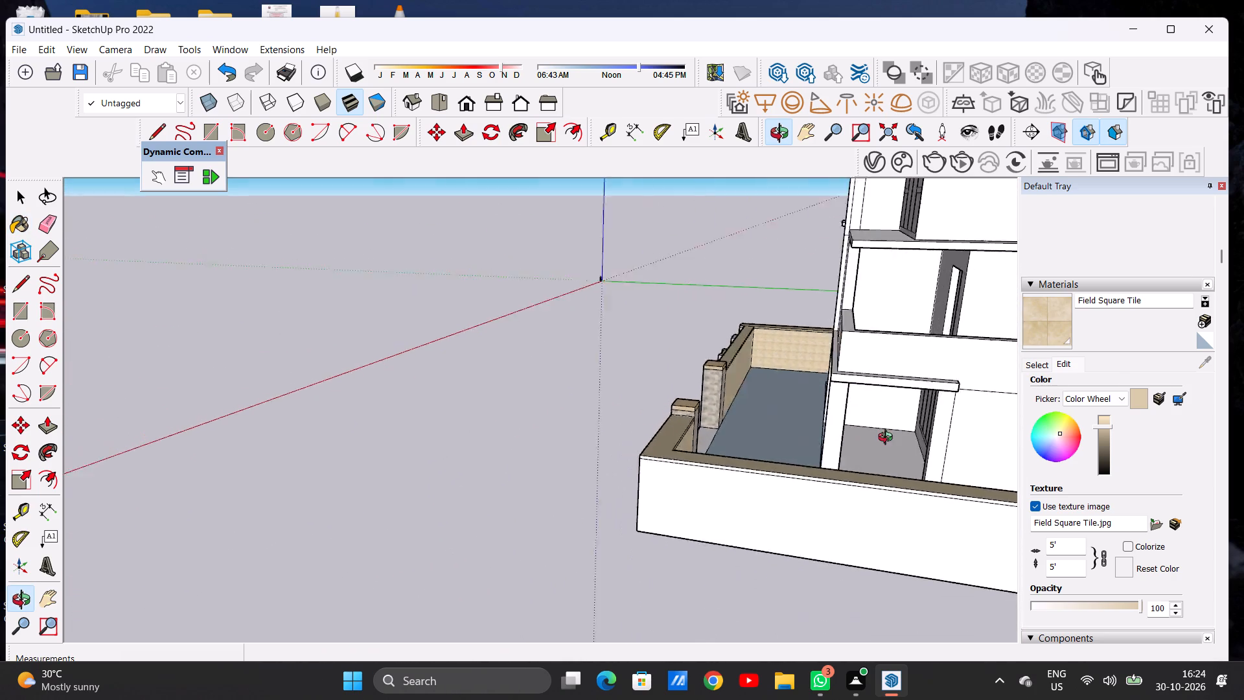
pyautogui.moveTo(888, 439); pyautogui.dragTo(1008, 434, button='middle')
pyautogui.scroll(-6, 698, 460)
pyautogui.moveTo(656, 472); pyautogui.dragTo(931, 471, button='middle')
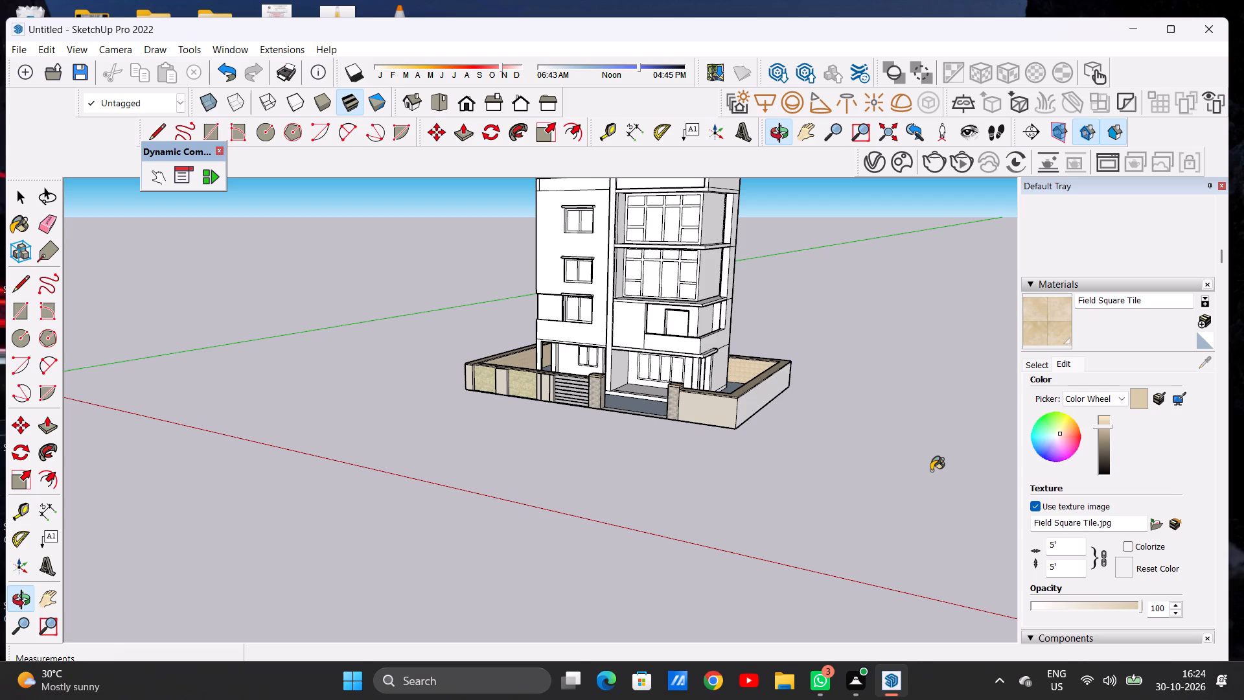
pyautogui.scroll(9, 777, 453)
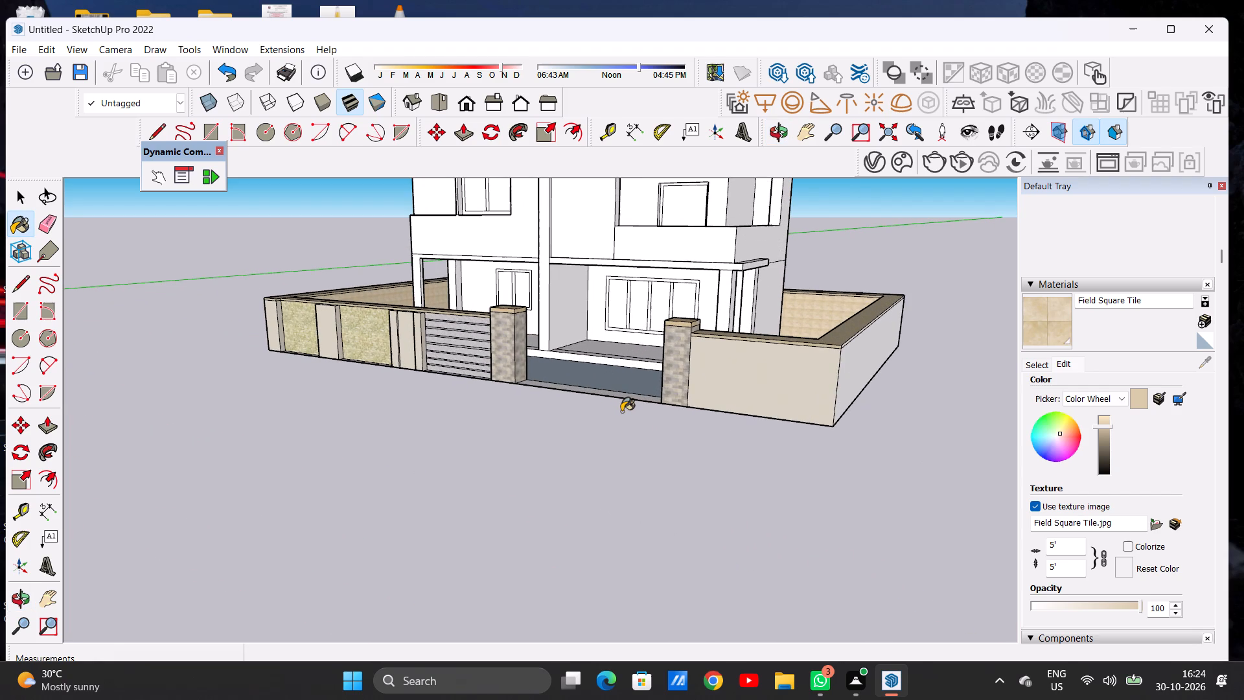
pyautogui.scroll(-5, 621, 412)
pyautogui.moveTo(586, 379); pyautogui.dragTo(930, 348, button='middle')
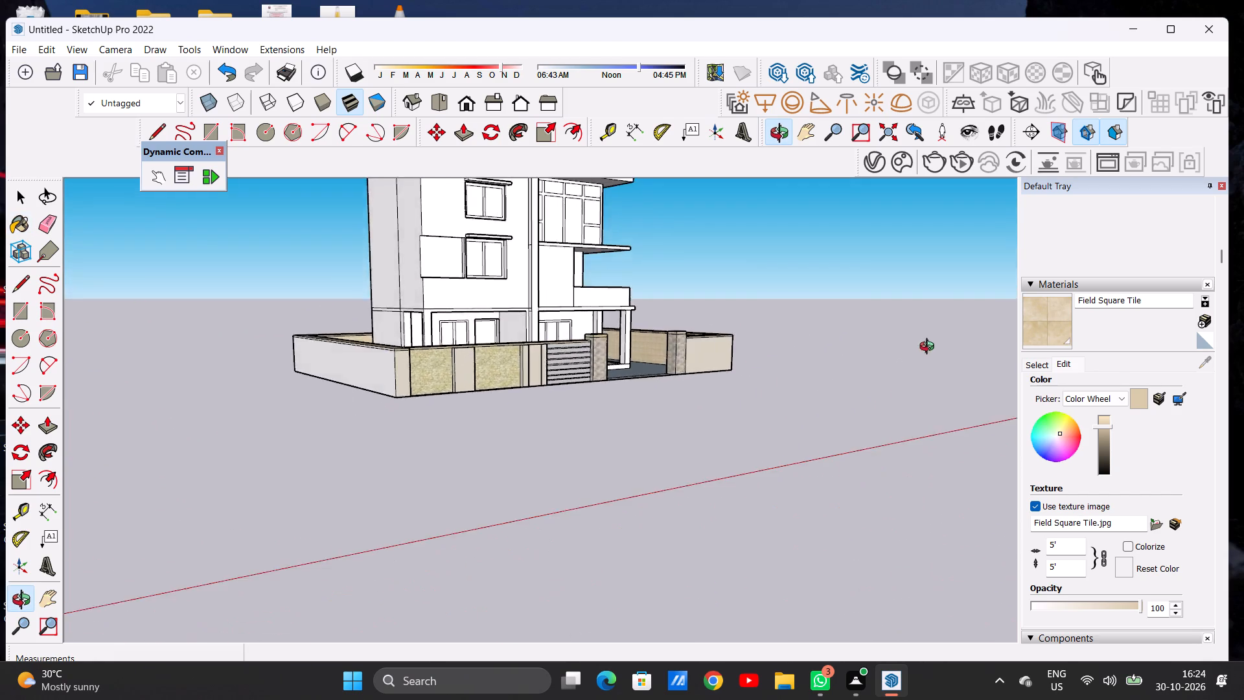
pyautogui.moveTo(930, 348); pyautogui.dragTo(408, 404, button='middle')
pyautogui.scroll(2, 633, 419)
pyautogui.scroll(-1, 638, 427)
pyautogui.scroll(4, 639, 431)
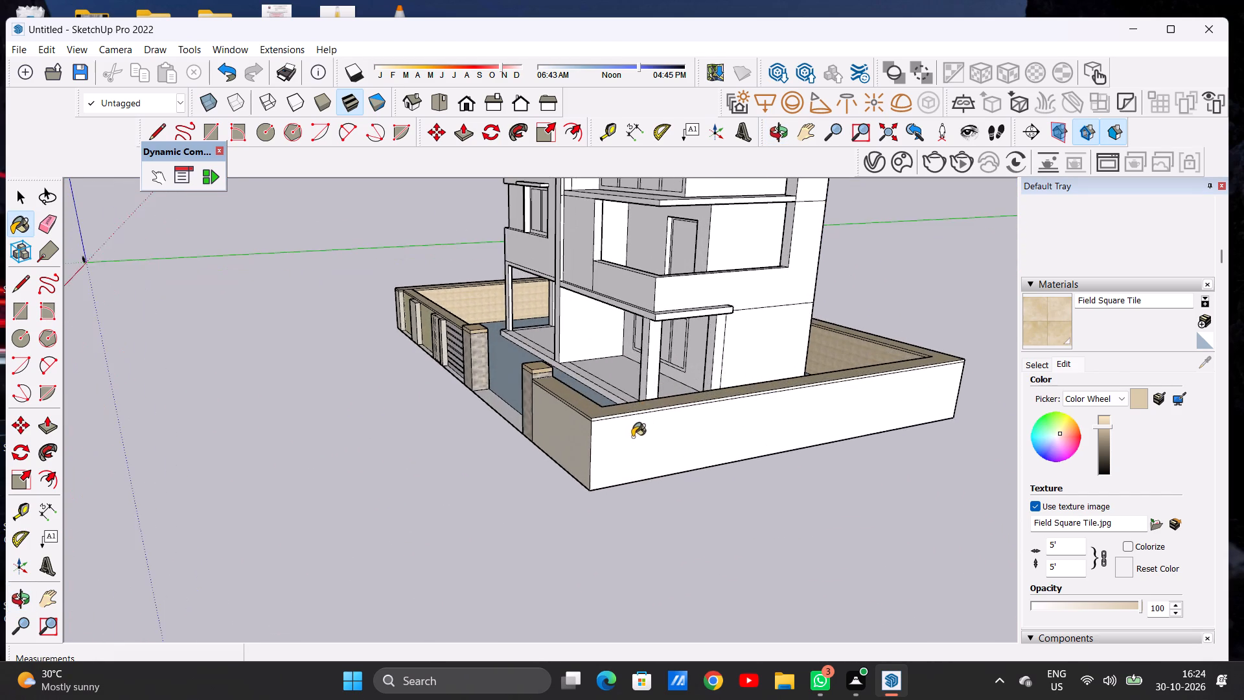
pyautogui.scroll(4, 632, 437)
pyautogui.click(593, 440)
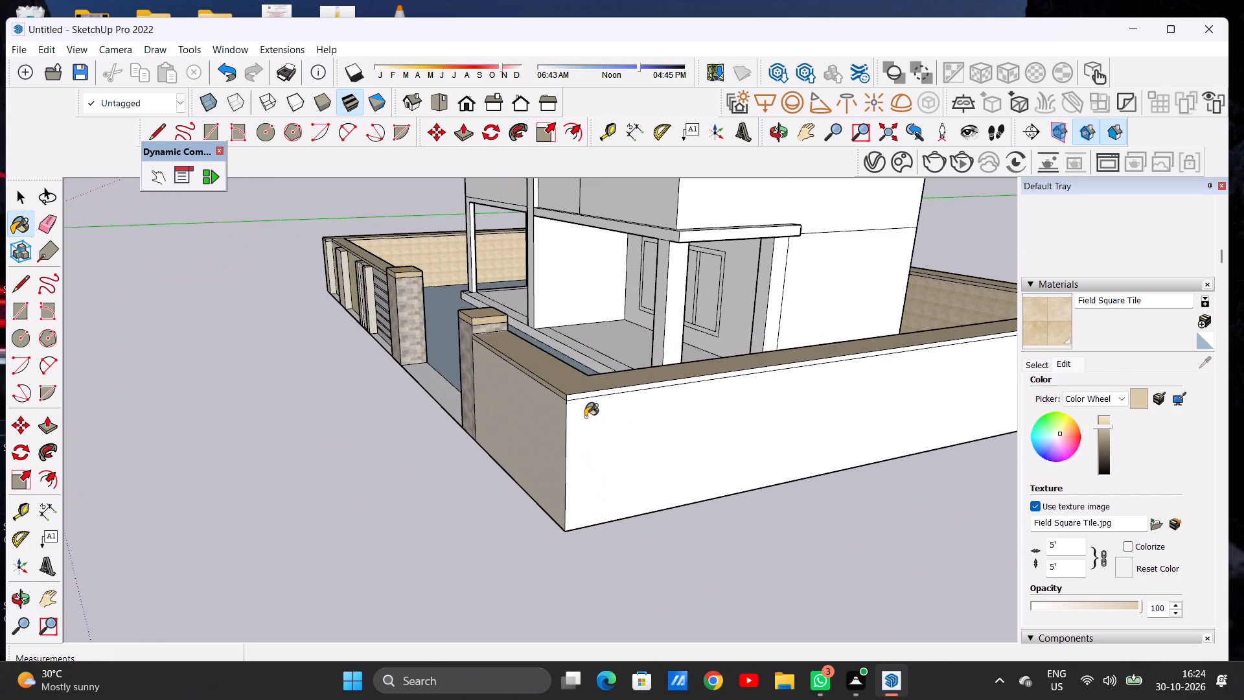
# Paint the outer faces of the rear boundary wall and the remaining side wall with Field Square Tile.
pyautogui.scroll(-8, 594, 432)
pyautogui.scroll(-4, 534, 439)
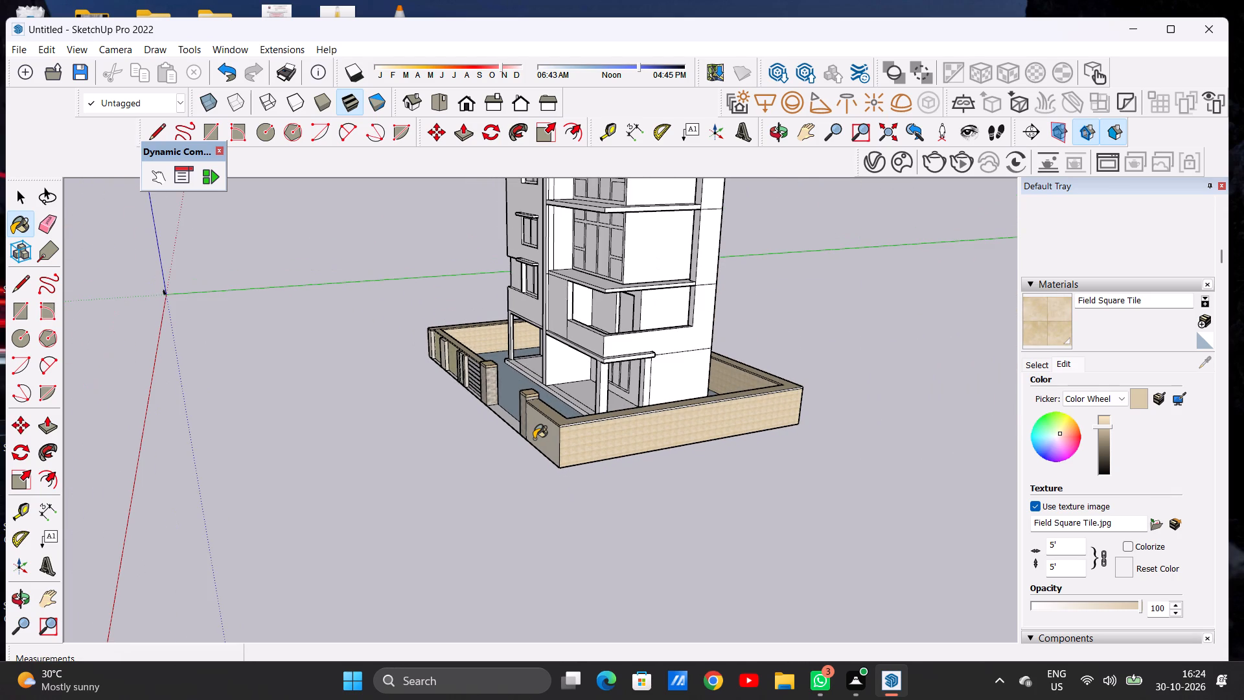
pyautogui.moveTo(556, 434); pyautogui.dragTo(423, 428, button='middle')
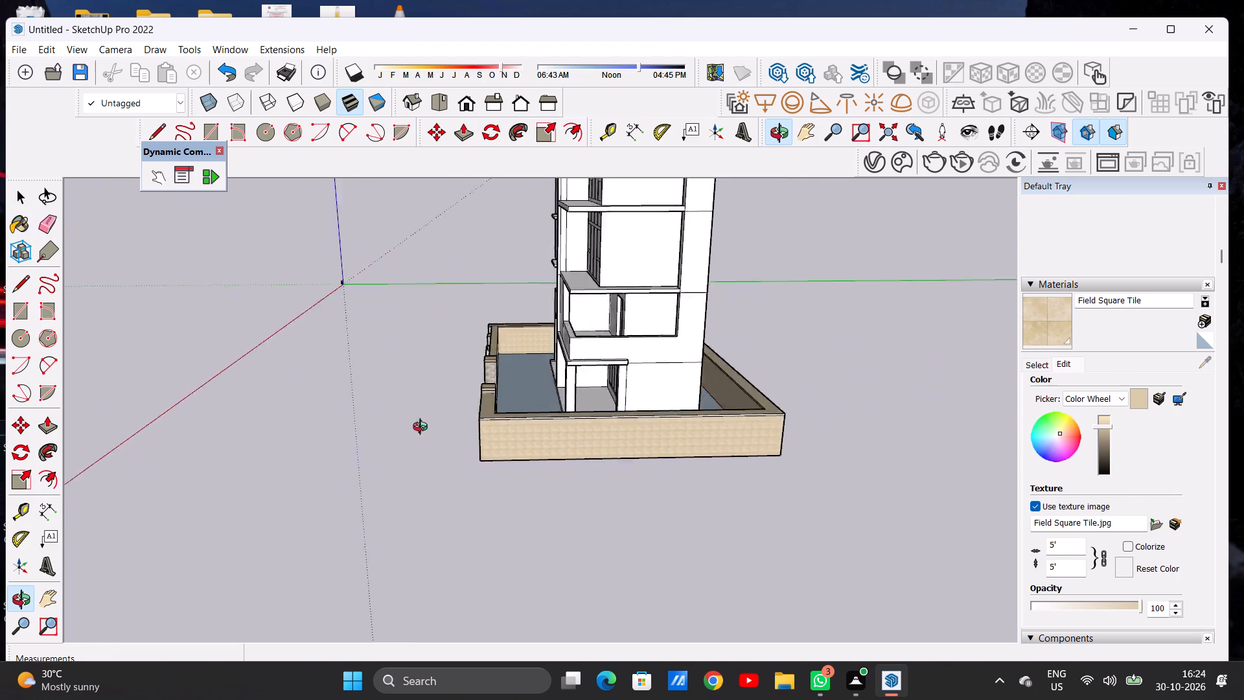
pyautogui.moveTo(423, 428); pyautogui.dragTo(306, 445, button='middle')
pyautogui.moveTo(717, 497); pyautogui.dragTo(575, 496, button='middle')
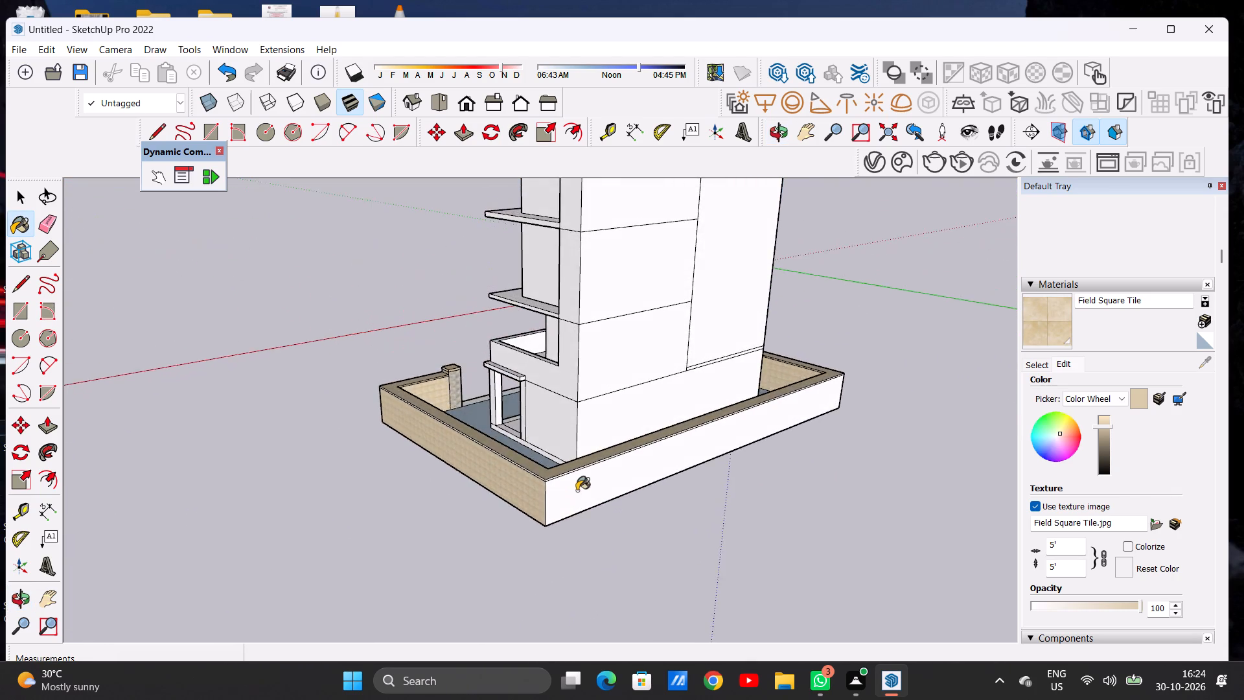
pyautogui.scroll(12, 568, 492)
pyautogui.click(539, 494)
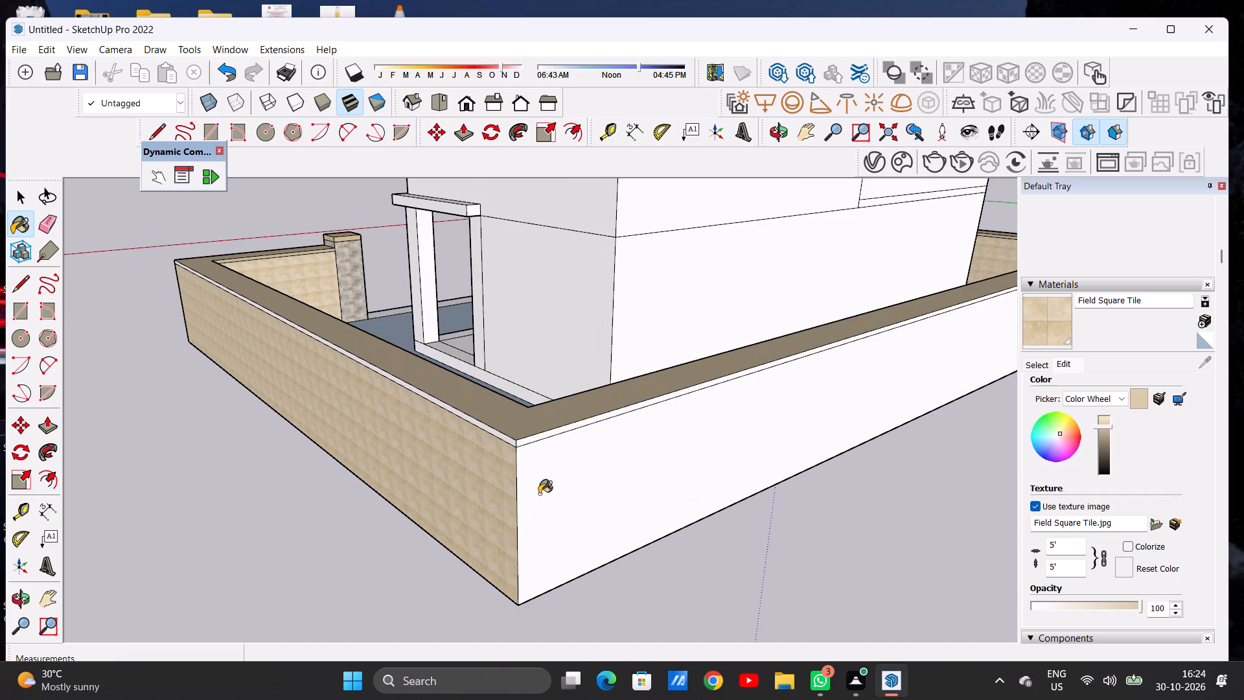
pyautogui.scroll(-20, 544, 496)
pyautogui.scroll(-1, 544, 496)
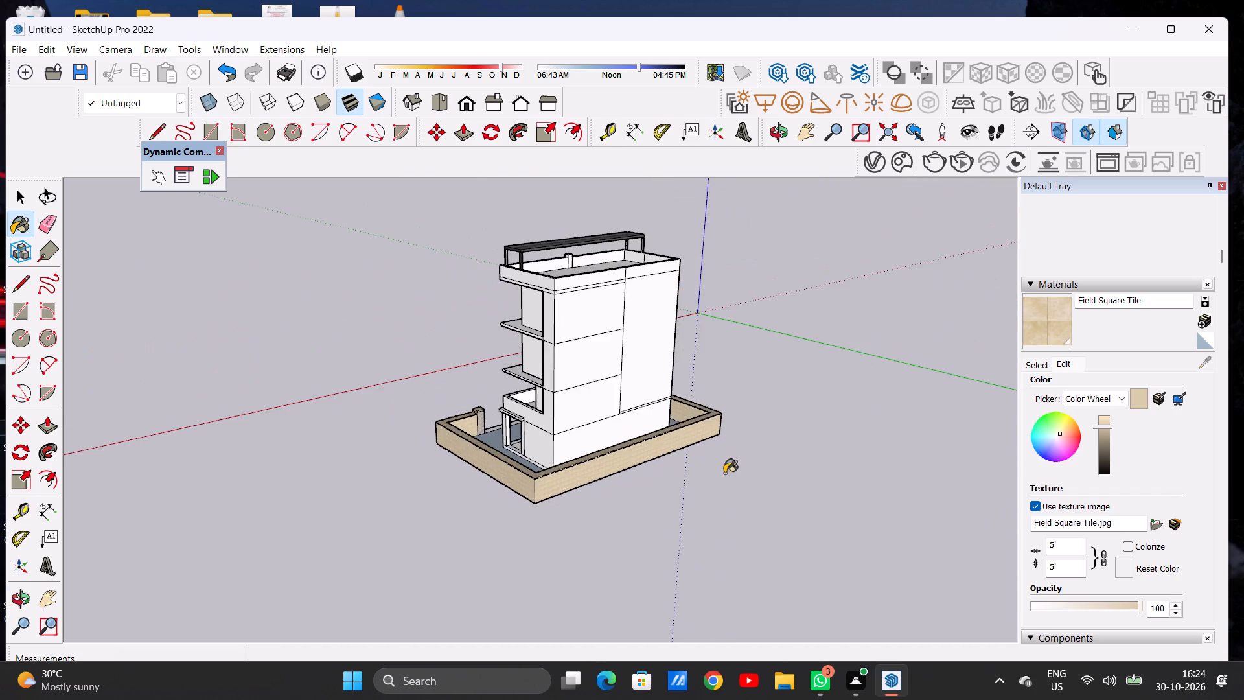
pyautogui.moveTo(722, 472); pyautogui.dragTo(321, 416, button='middle')
pyautogui.scroll(18, 693, 520)
pyautogui.scroll(-1, 568, 449)
pyautogui.scroll(1, 568, 449)
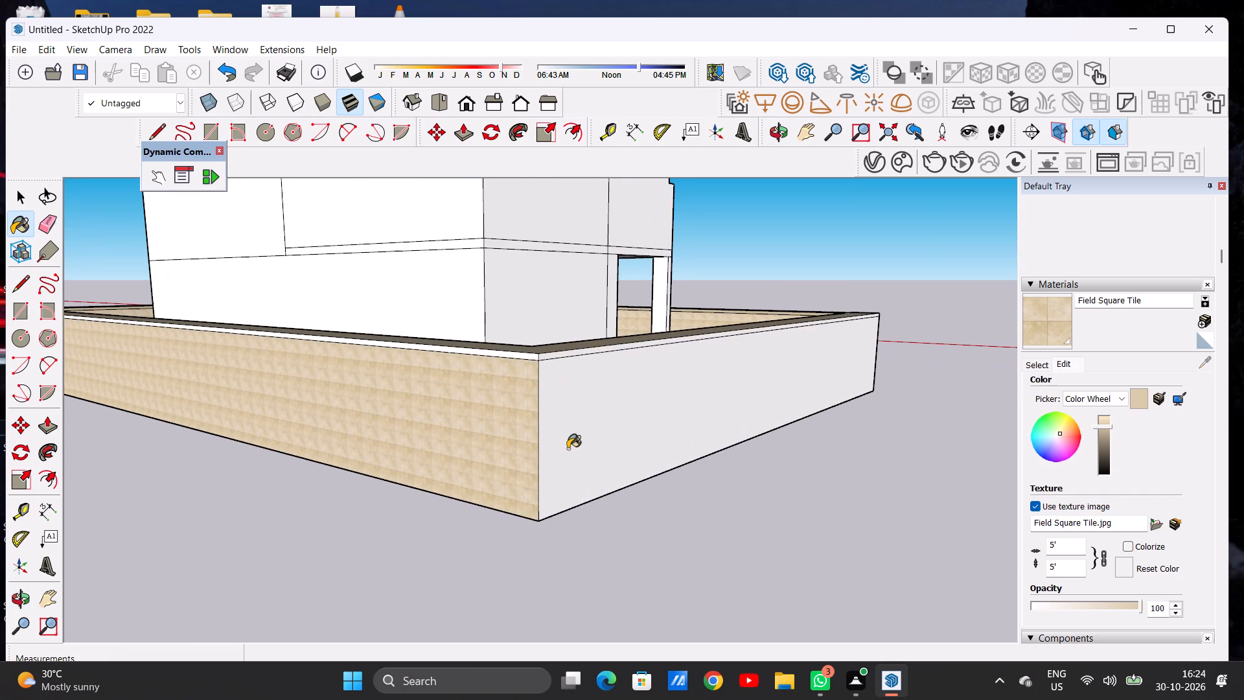
pyautogui.click(568, 449)
# Examine the boundary wall's tile finish and coping from all around the house.
pyautogui.scroll(-6, 573, 480)
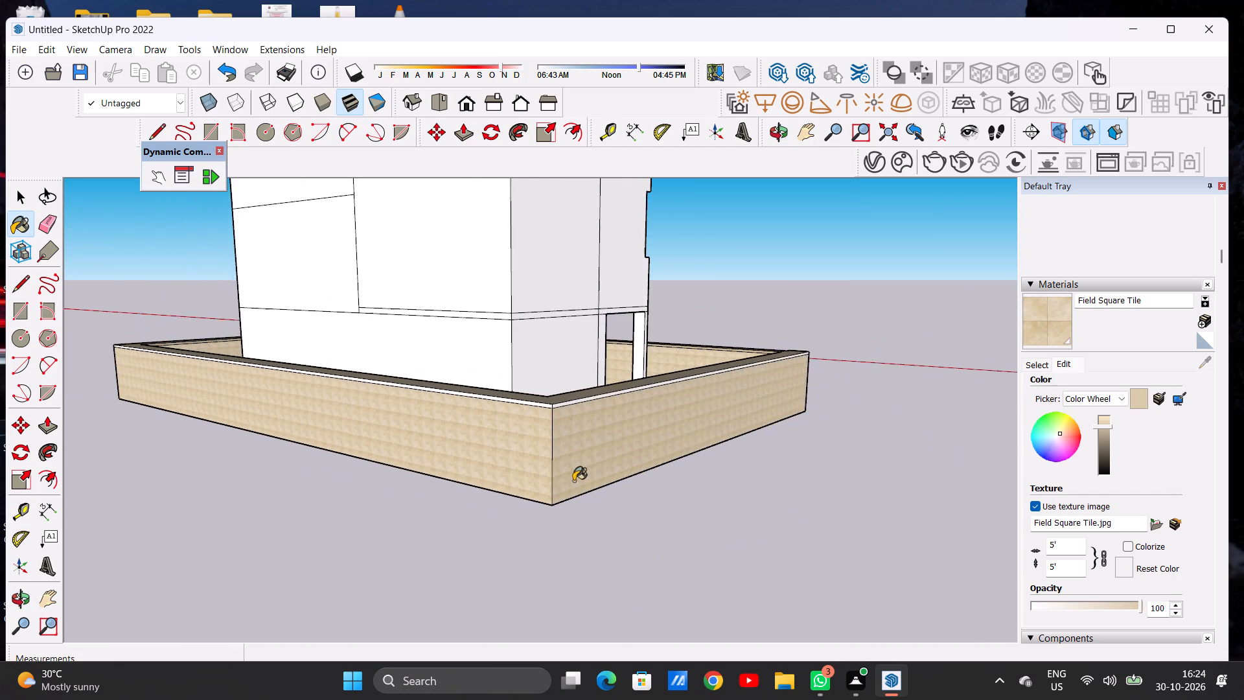
pyautogui.scroll(-8, 577, 485)
pyautogui.moveTo(685, 464); pyautogui.dragTo(443, 476, button='middle')
pyautogui.moveTo(671, 460); pyautogui.dragTo(362, 477, button='middle')
pyautogui.moveTo(706, 476); pyautogui.dragTo(530, 505, button='middle')
pyautogui.moveTo(783, 456); pyautogui.dragTo(607, 454, button='middle')
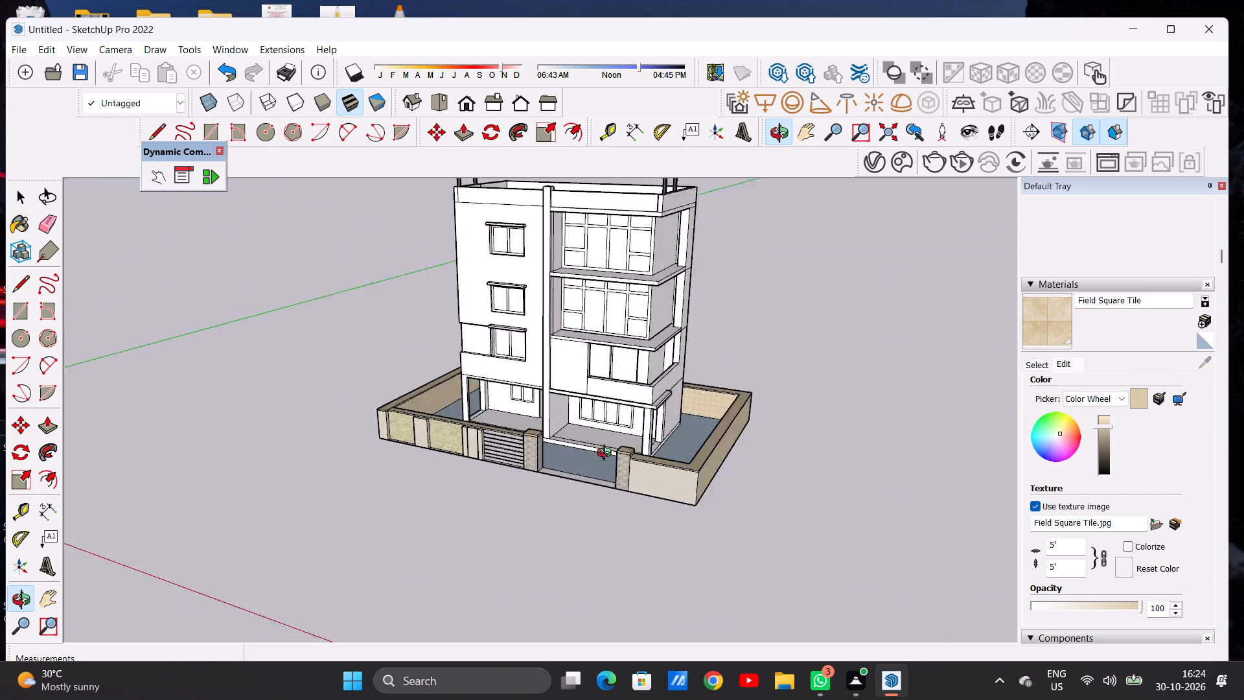
pyautogui.moveTo(607, 454); pyautogui.dragTo(385, 463, button='middle')
pyautogui.scroll(6, 598, 525)
pyautogui.scroll(-1, 598, 525)
pyautogui.scroll(4, 608, 517)
pyautogui.moveTo(622, 530); pyautogui.dragTo(621, 493, button='middle')
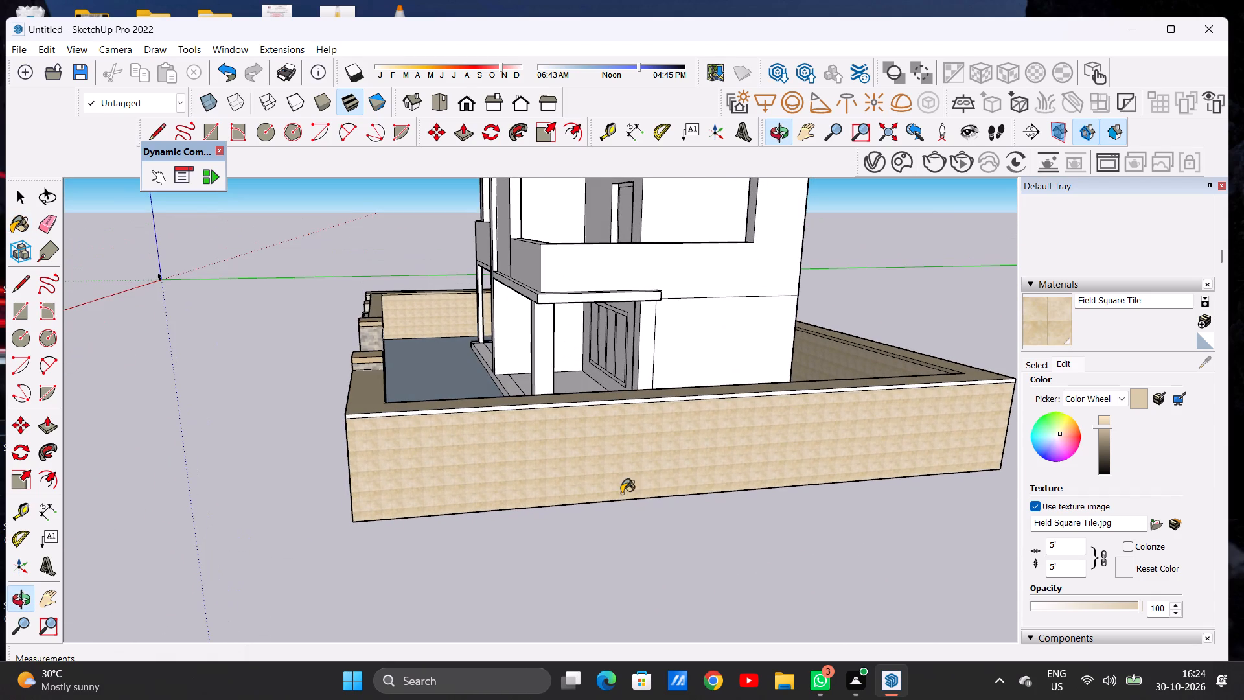
# Switch the material library to the Synthetic Surfaces collection.
pyautogui.click(1041, 360)
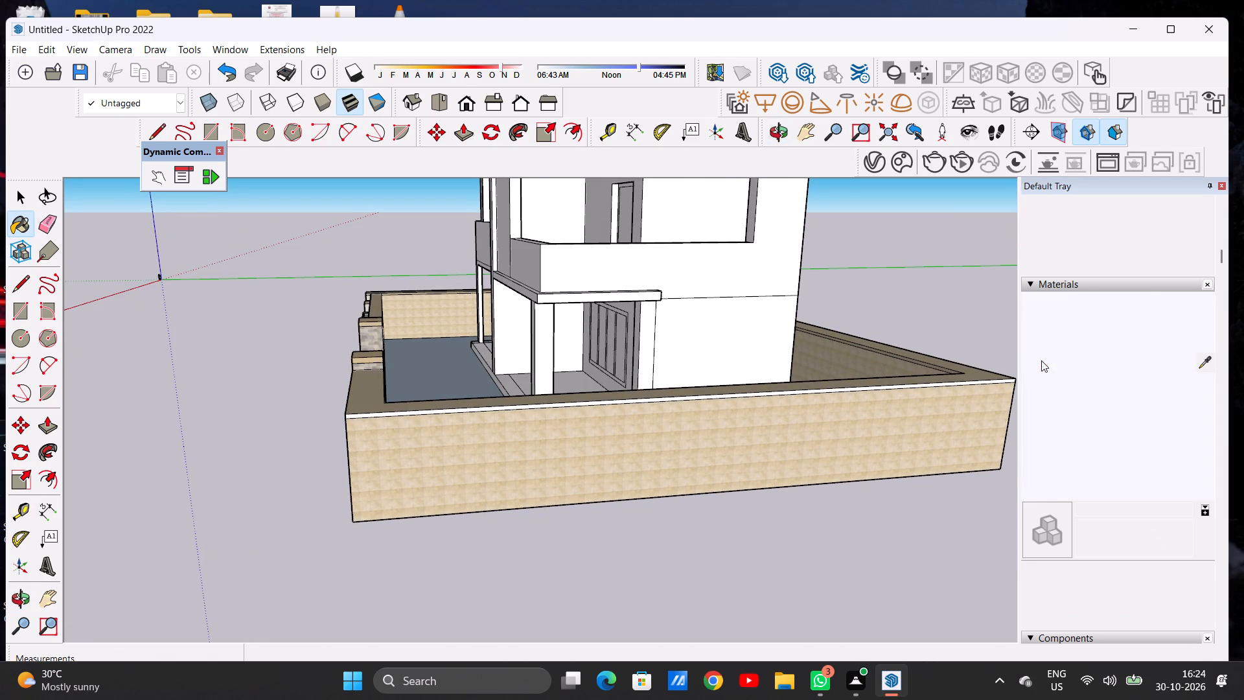
pyautogui.click(1105, 384)
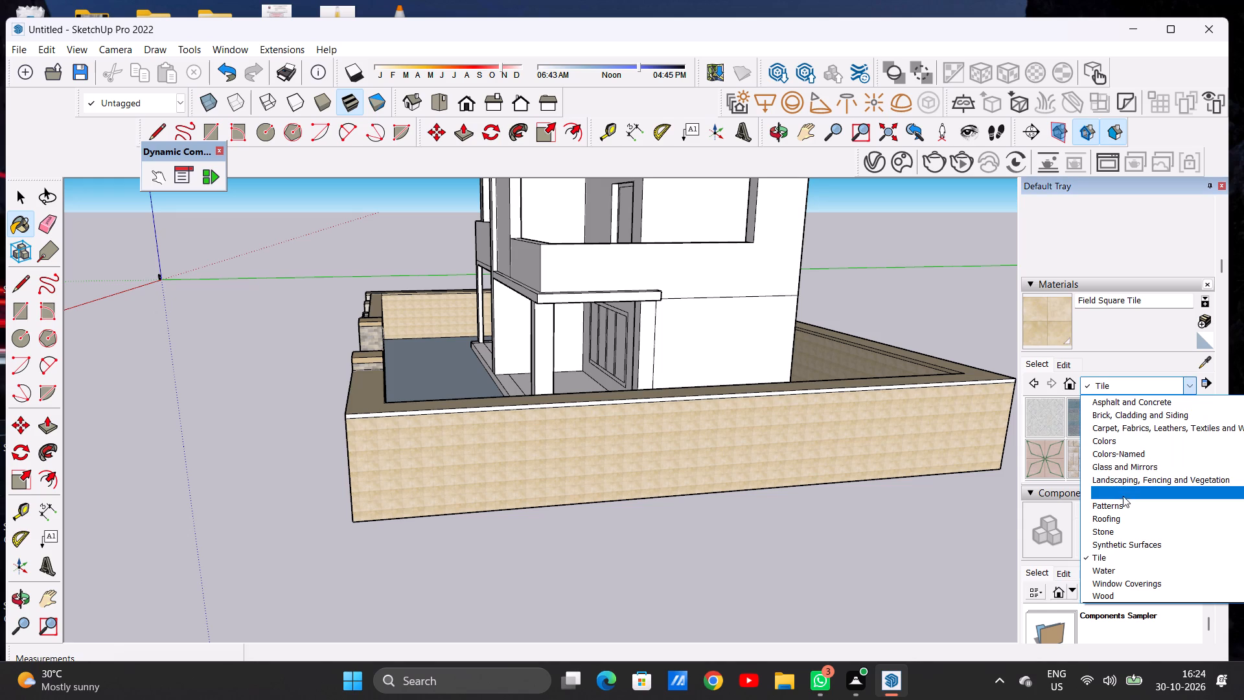
pyautogui.click(1137, 537)
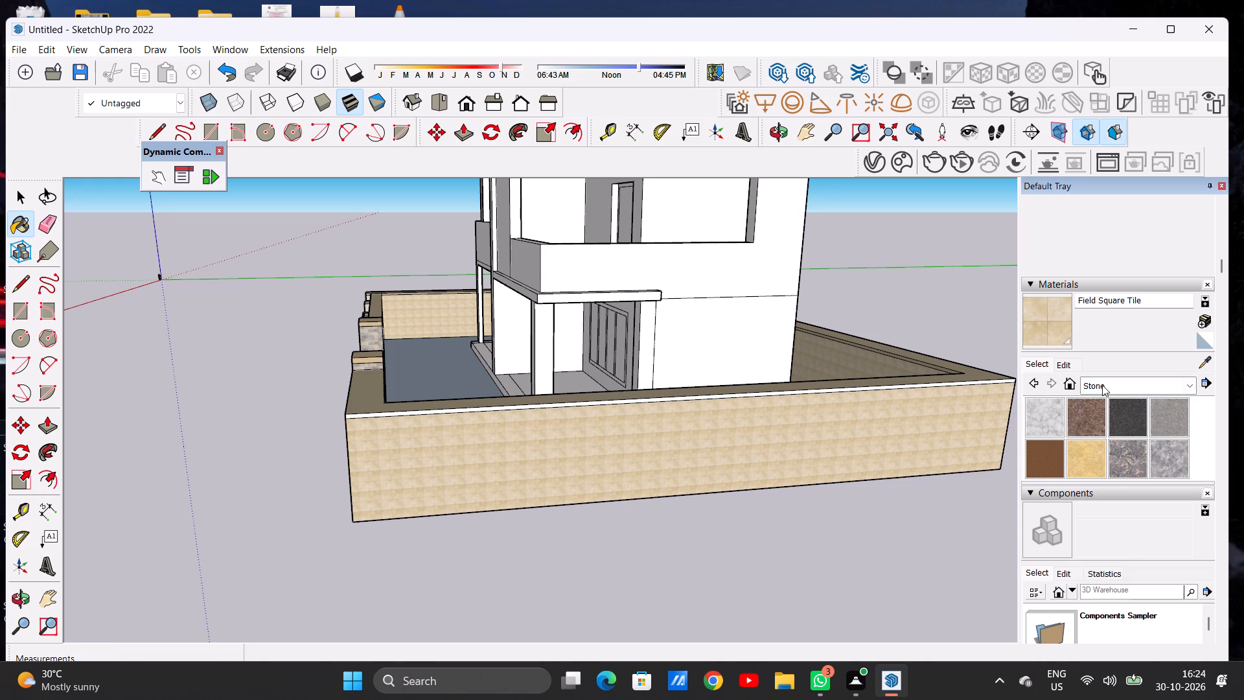
pyautogui.click(1102, 385)
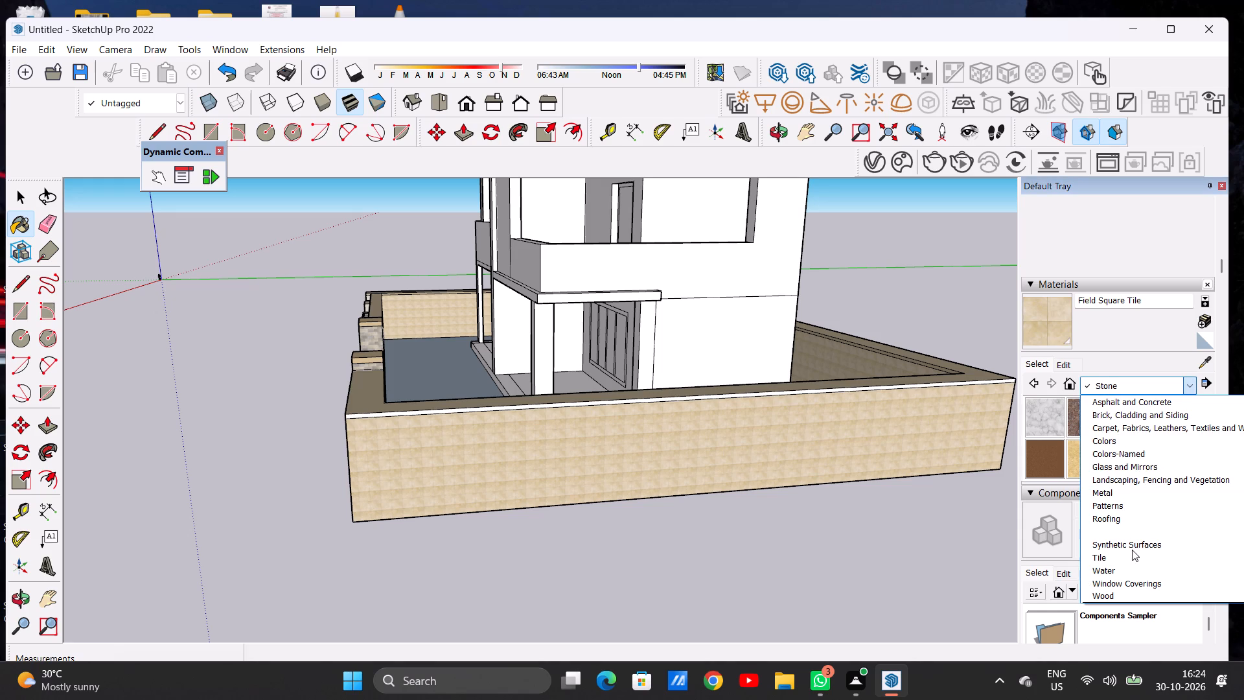
pyautogui.click(1132, 550)
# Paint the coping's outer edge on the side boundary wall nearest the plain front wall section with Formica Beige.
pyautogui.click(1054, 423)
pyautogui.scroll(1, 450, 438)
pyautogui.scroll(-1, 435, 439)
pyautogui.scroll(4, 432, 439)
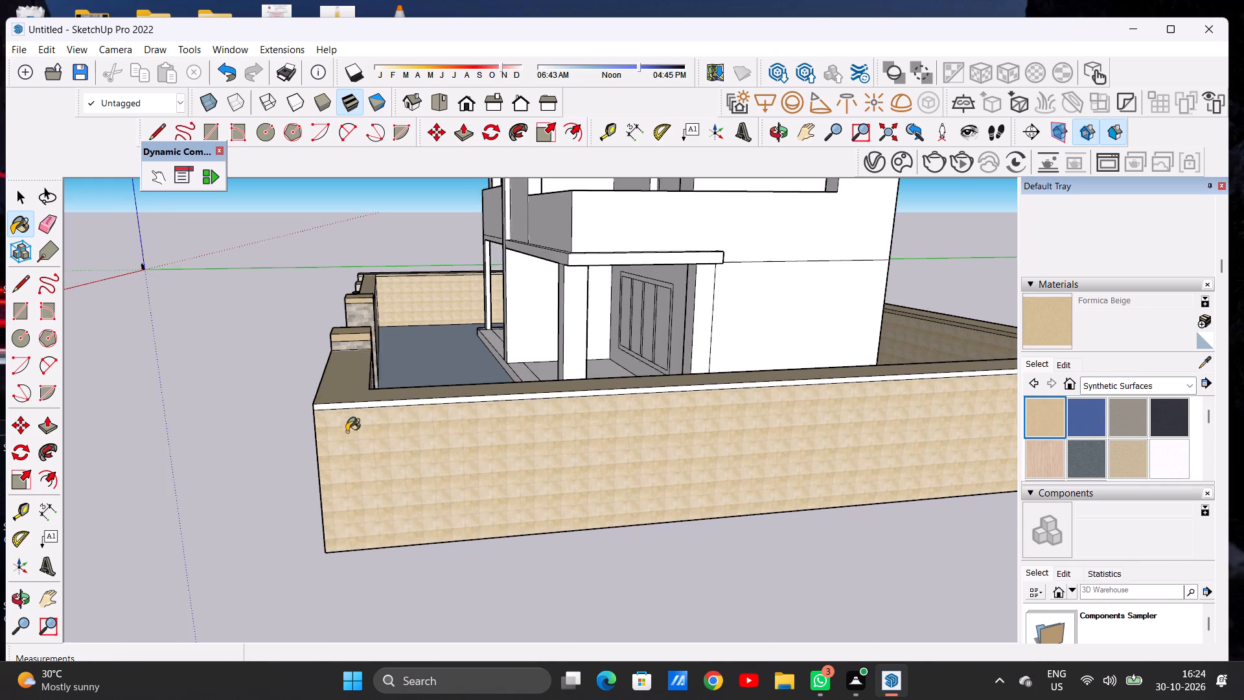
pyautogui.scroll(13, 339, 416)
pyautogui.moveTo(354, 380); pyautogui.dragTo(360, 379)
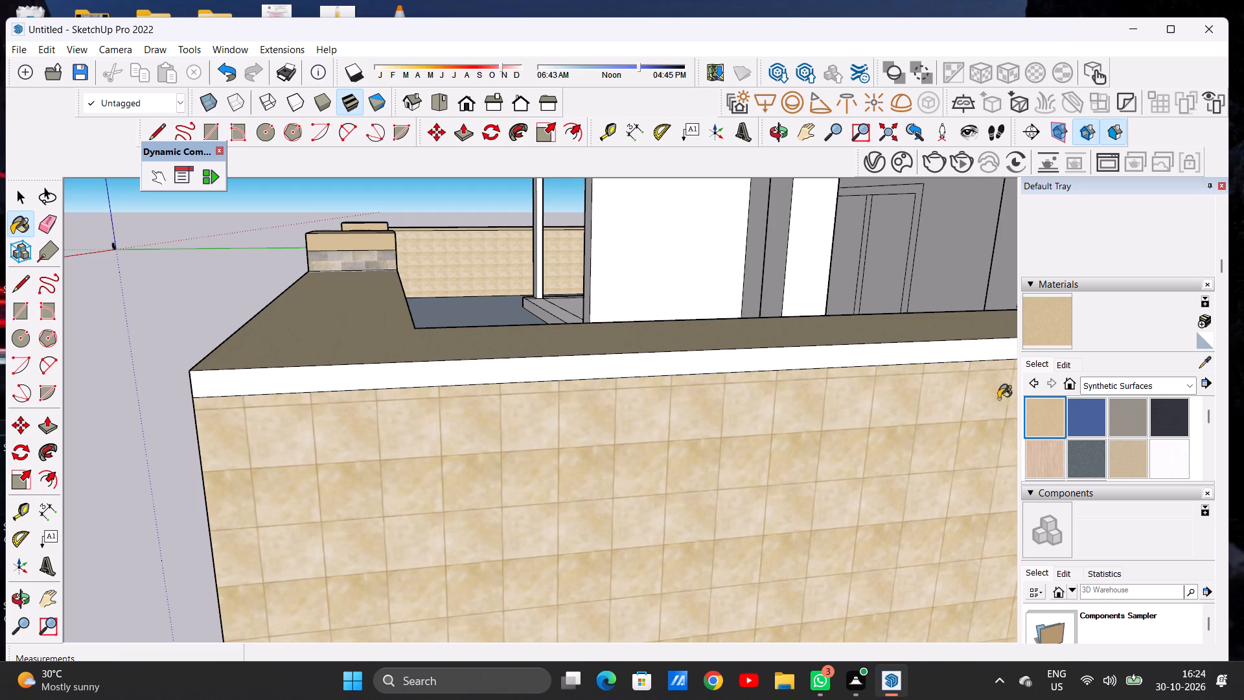
# Paint the coping's outer edge on the side boundary wall nearest the plain front wall section with Quartz Light Brown.
pyautogui.click(1126, 456)
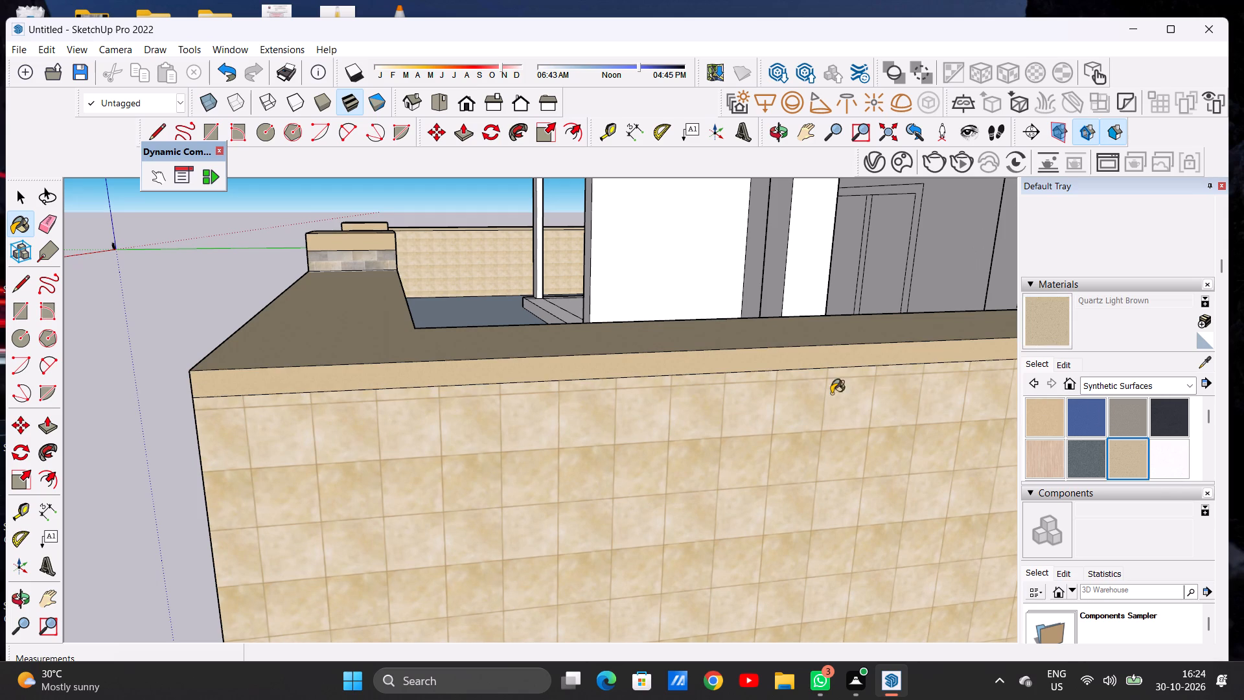
pyautogui.click(687, 364)
pyautogui.scroll(-4, 719, 377)
pyautogui.moveTo(539, 386); pyautogui.dragTo(783, 467, button='middle')
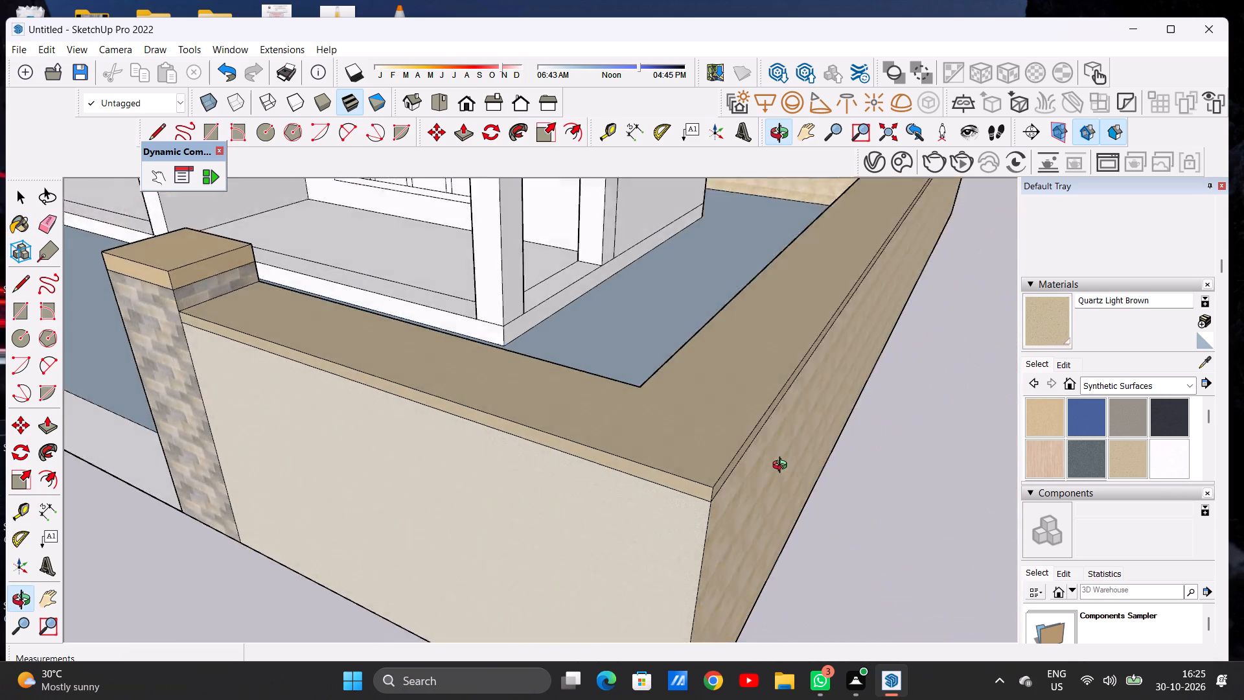
pyautogui.moveTo(783, 467); pyautogui.dragTo(804, 471, button='middle')
pyautogui.scroll(5, 718, 456)
pyautogui.scroll(-1, 718, 456)
pyautogui.click(722, 445)
# Paint the coping's outer edge on the rear boundary wall with Quartz Light Brown.
pyautogui.scroll(-12, 638, 447)
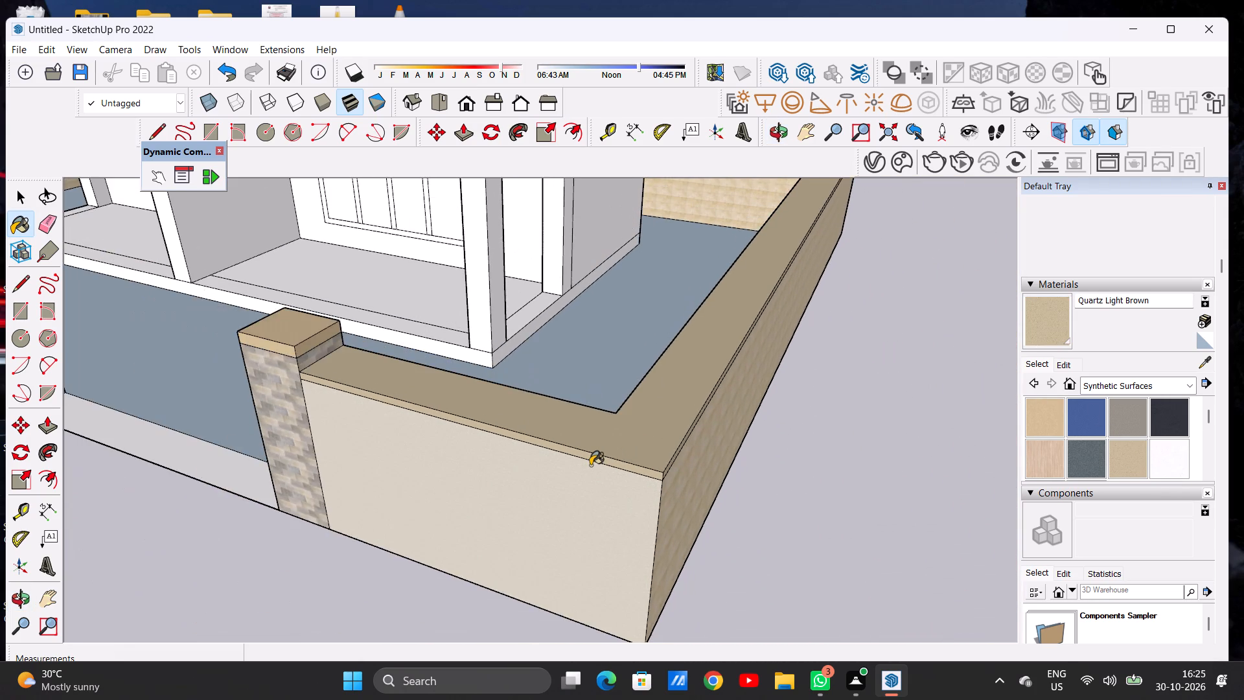
pyautogui.scroll(-1, 587, 468)
pyautogui.scroll(1, 586, 468)
pyautogui.scroll(-14, 586, 468)
pyautogui.moveTo(770, 409); pyautogui.dragTo(525, 382, button='middle')
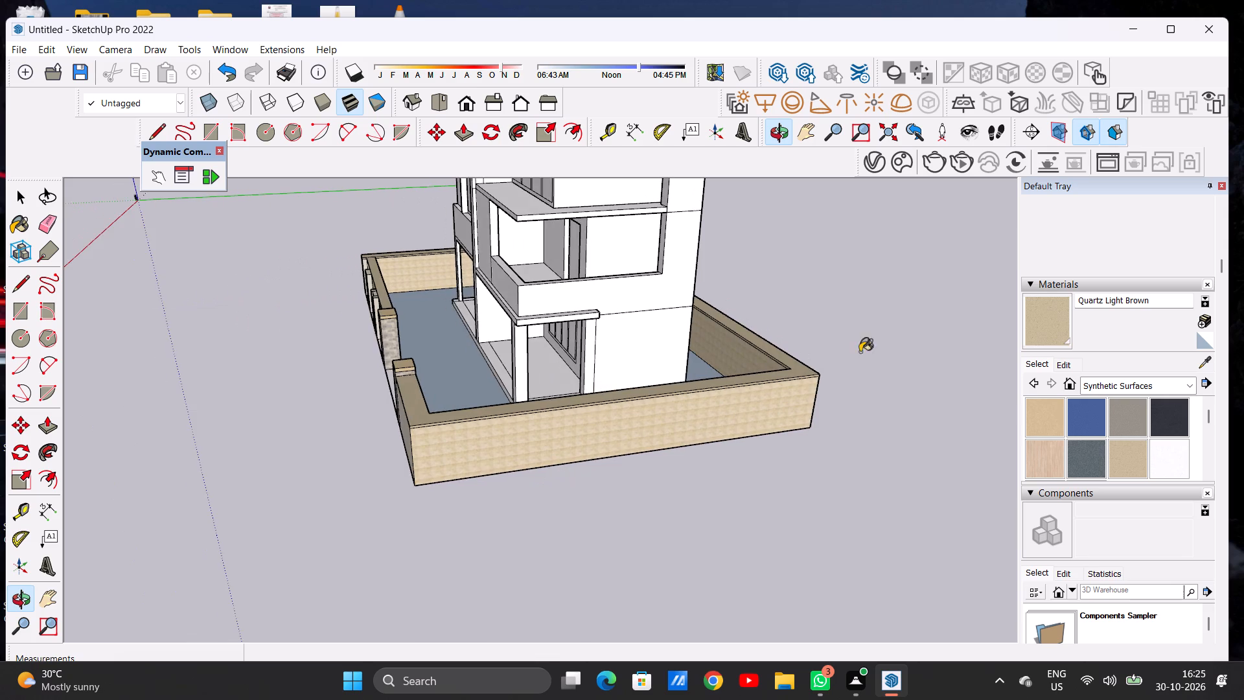
pyautogui.moveTo(902, 351); pyautogui.dragTo(524, 355, button='middle')
pyautogui.scroll(1, 485, 441)
pyautogui.scroll(-1, 485, 442)
pyautogui.scroll(1, 485, 444)
pyautogui.scroll(-1, 485, 446)
pyautogui.scroll(5, 485, 450)
pyautogui.scroll(-1, 459, 461)
pyautogui.scroll(9, 459, 461)
pyautogui.scroll(-1, 459, 461)
pyautogui.scroll(10, 459, 461)
pyautogui.click(461, 445)
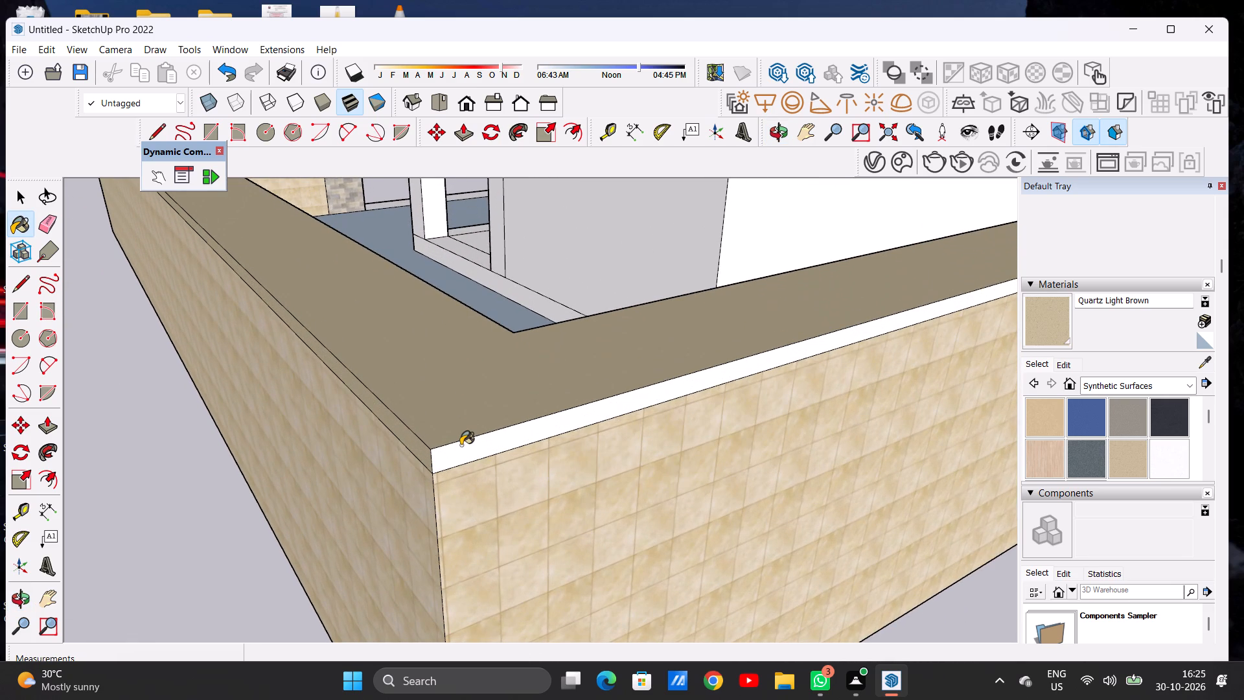
# Paint the coping's outer edge on the remaining side boundary wall with Quartz Light Brown.
pyautogui.scroll(-15, 490, 450)
pyautogui.scroll(1, 492, 474)
pyautogui.scroll(-4, 492, 474)
pyautogui.scroll(1, 492, 474)
pyautogui.scroll(-4, 492, 474)
pyautogui.scroll(1, 492, 474)
pyautogui.scroll(-6, 492, 474)
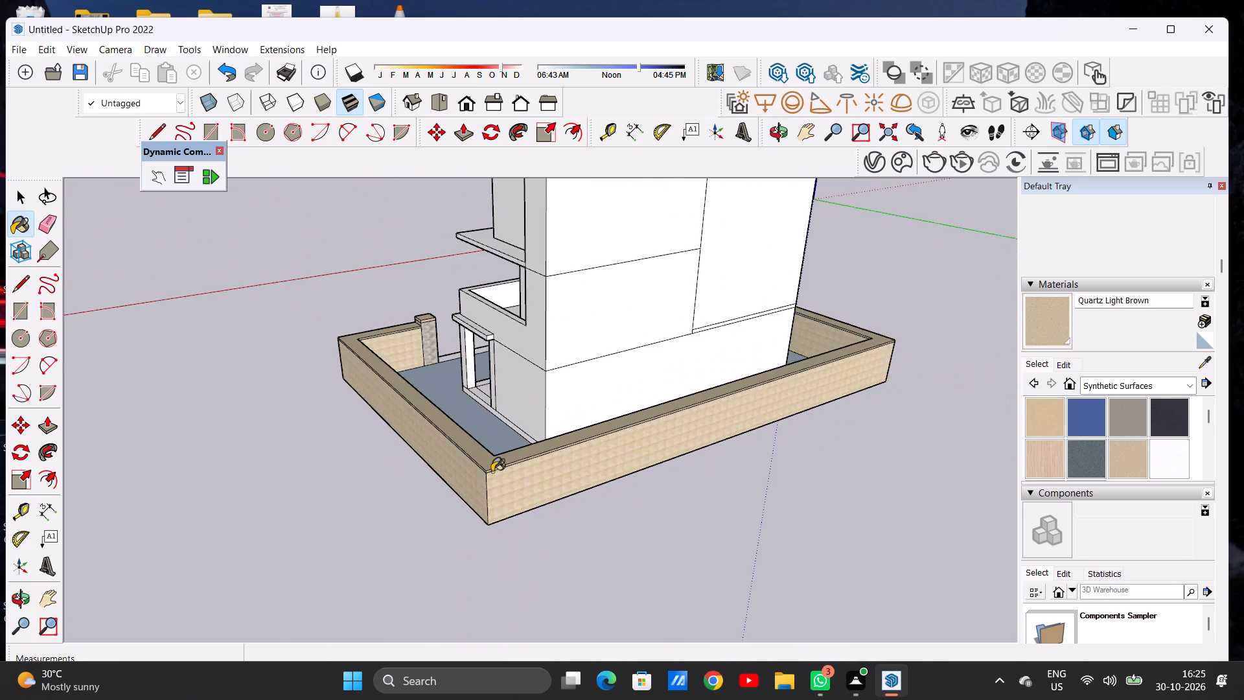
pyautogui.scroll(-10, 492, 472)
pyautogui.moveTo(697, 430); pyautogui.dragTo(351, 393, button='middle')
pyautogui.scroll(13, 582, 465)
pyautogui.scroll(18, 620, 434)
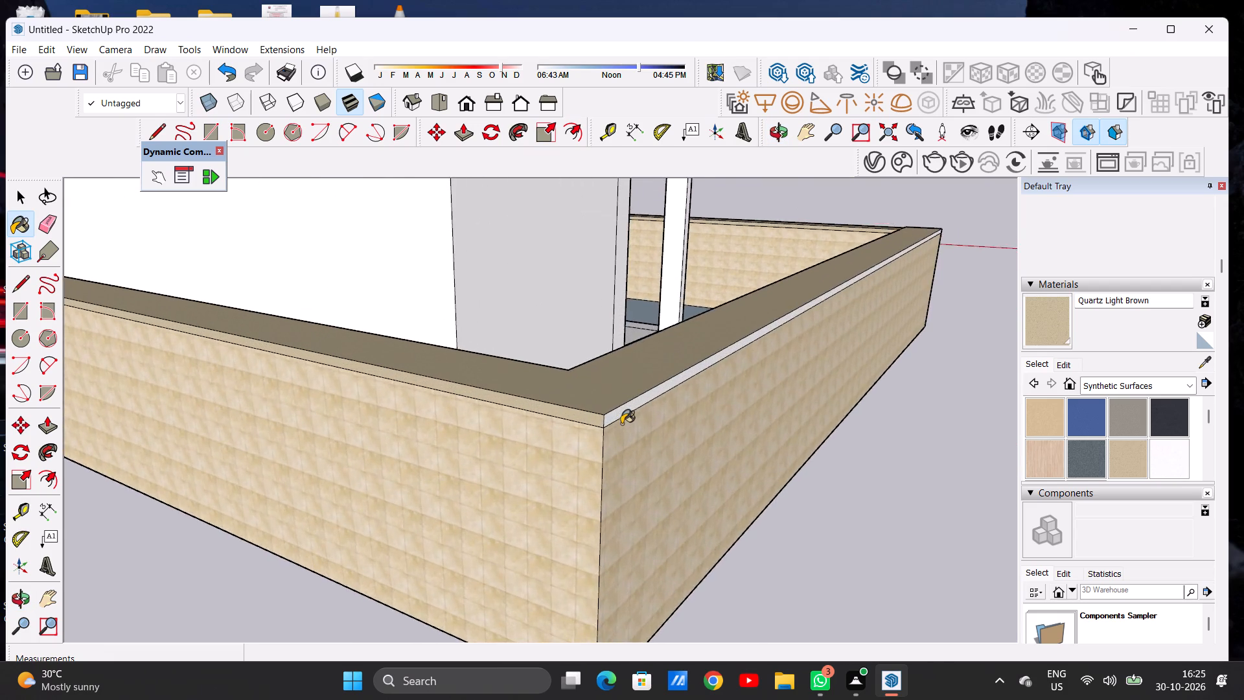
pyautogui.scroll(4, 621, 424)
pyautogui.click(600, 410)
# Examine the finished boundary wall and the whole house from the side and front.
pyautogui.scroll(-14, 630, 446)
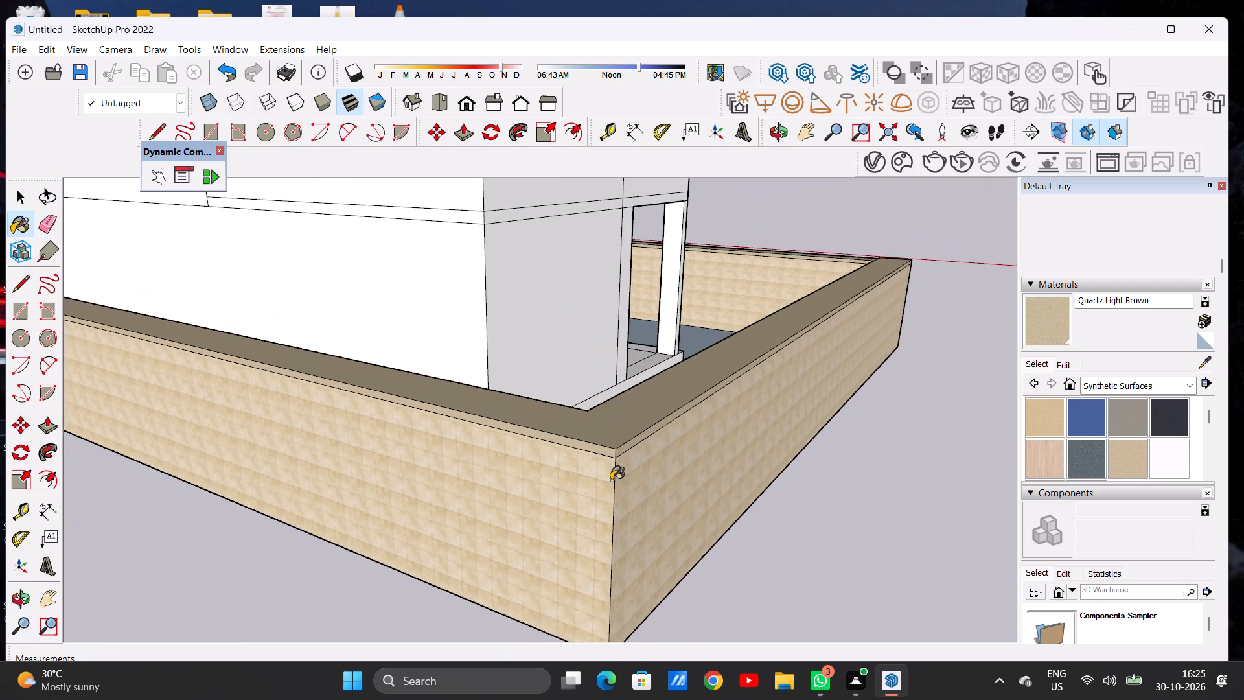
pyautogui.scroll(-14, 611, 480)
pyautogui.moveTo(722, 438); pyautogui.dragTo(413, 460, button='middle')
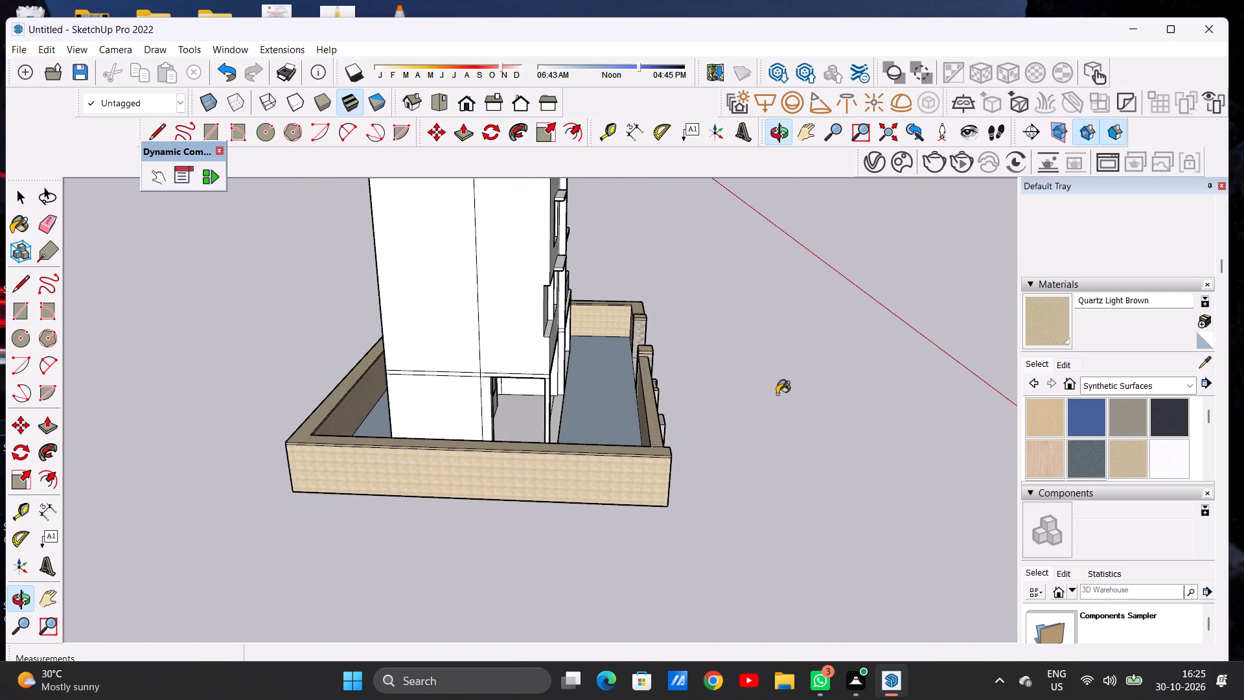
pyautogui.moveTo(776, 394); pyautogui.dragTo(398, 452, button='middle')
pyautogui.moveTo(626, 397); pyautogui.dragTo(573, 432, button='middle')
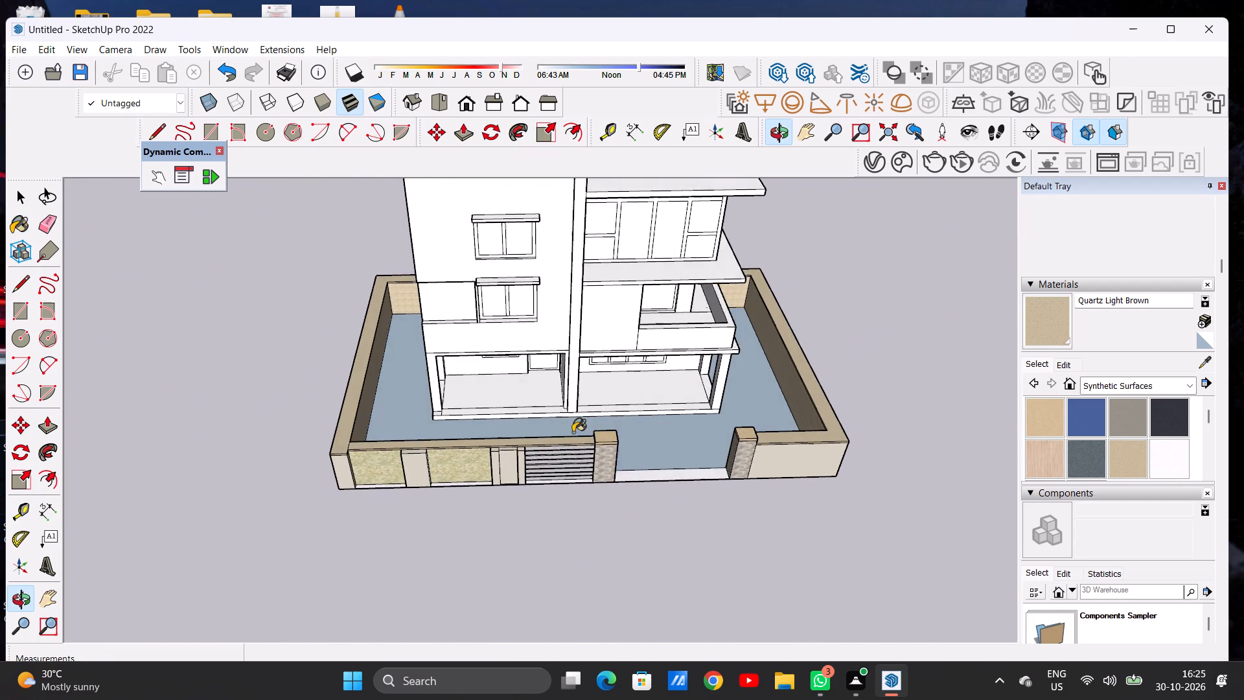
pyautogui.scroll(-5, 579, 447)
pyautogui.scroll(7, 677, 459)
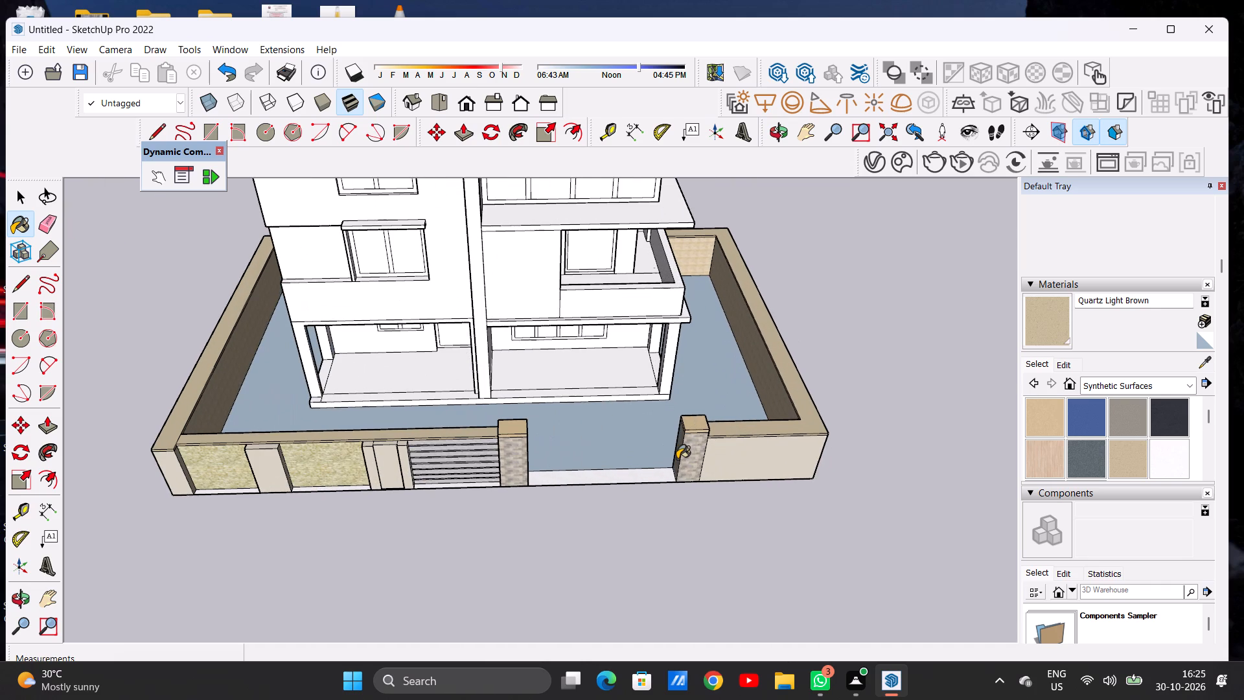
pyautogui.press('space')
pyautogui.scroll(-8, 513, 476)
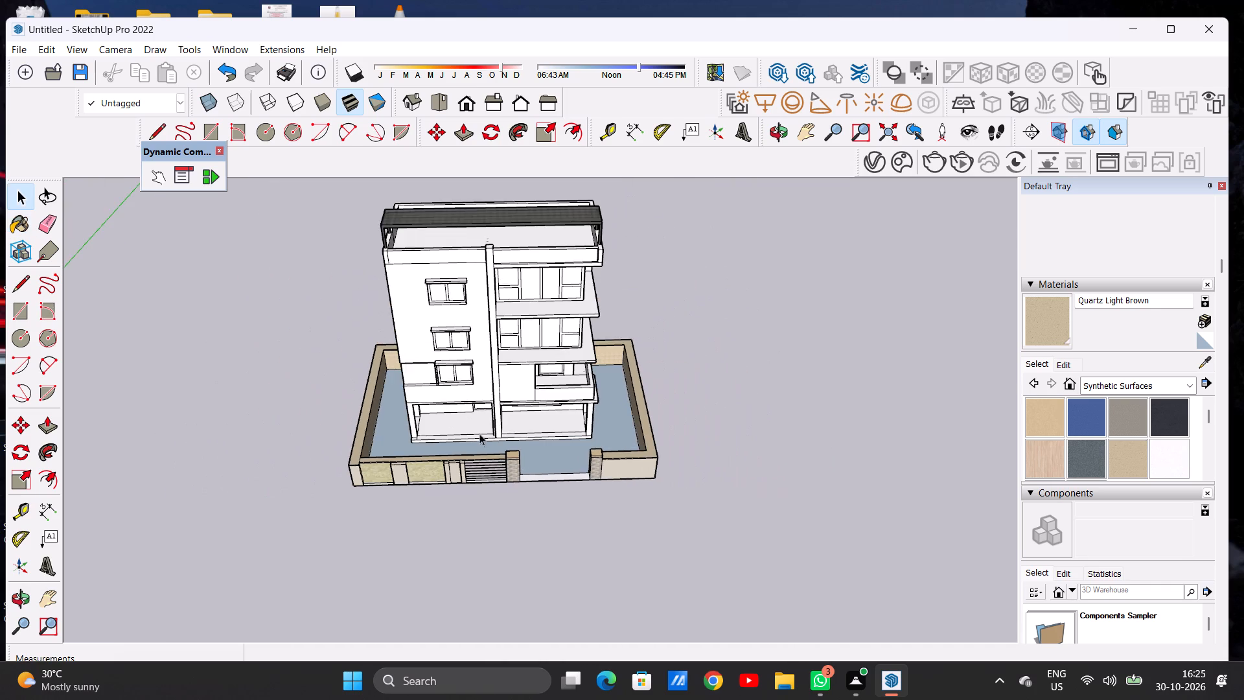
pyautogui.moveTo(479, 434); pyautogui.dragTo(452, 440, button='middle')
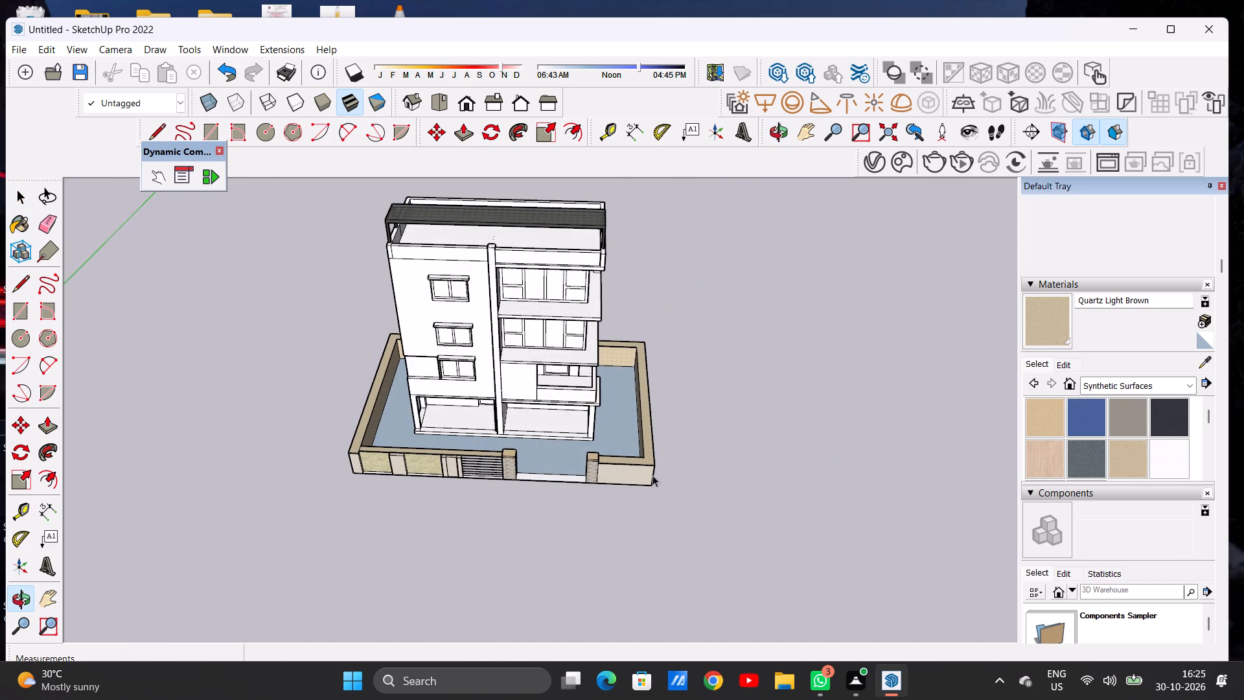
pyautogui.scroll(-1, 682, 476)
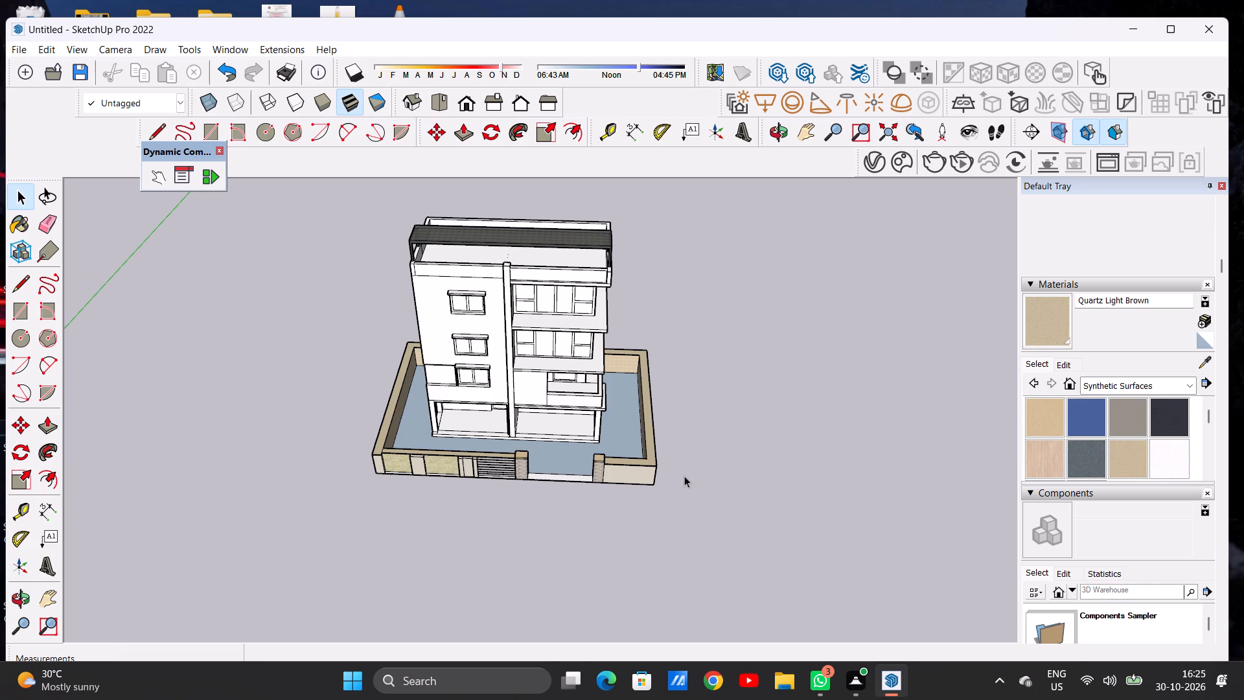
pyautogui.scroll(3, 505, 435)
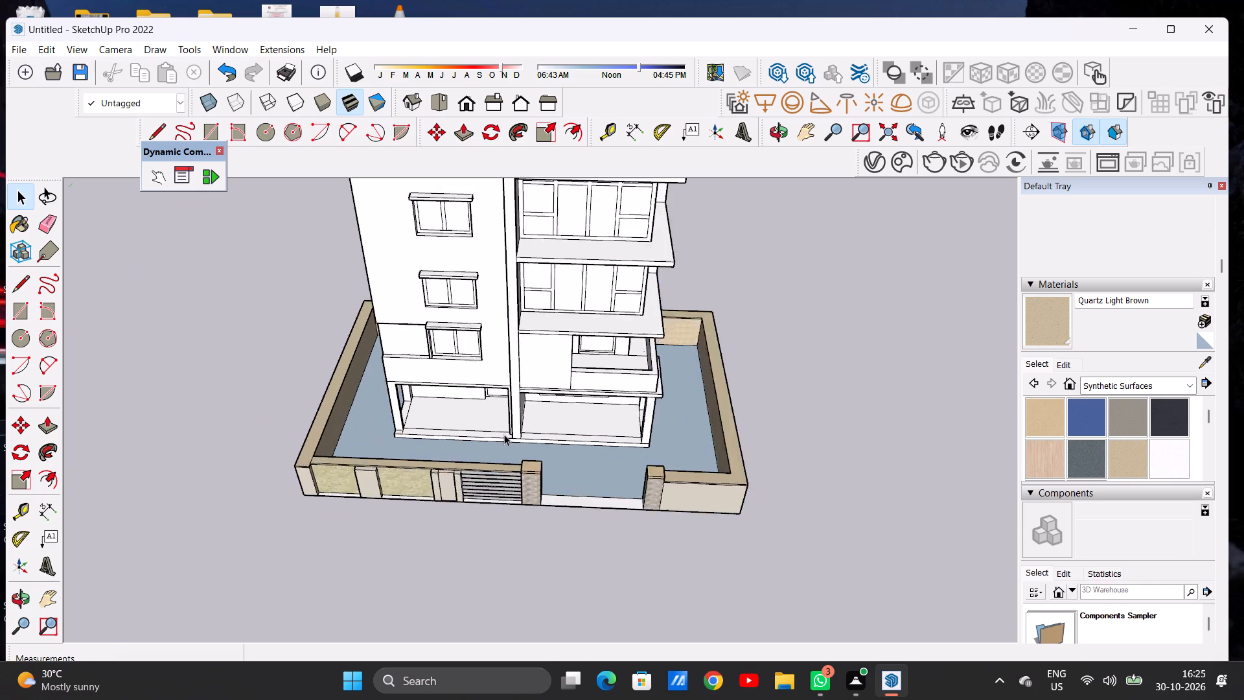
pyautogui.scroll(9, 504, 434)
pyautogui.scroll(-4, 507, 448)
pyautogui.scroll(1, 527, 466)
pyautogui.scroll(-19, 527, 466)
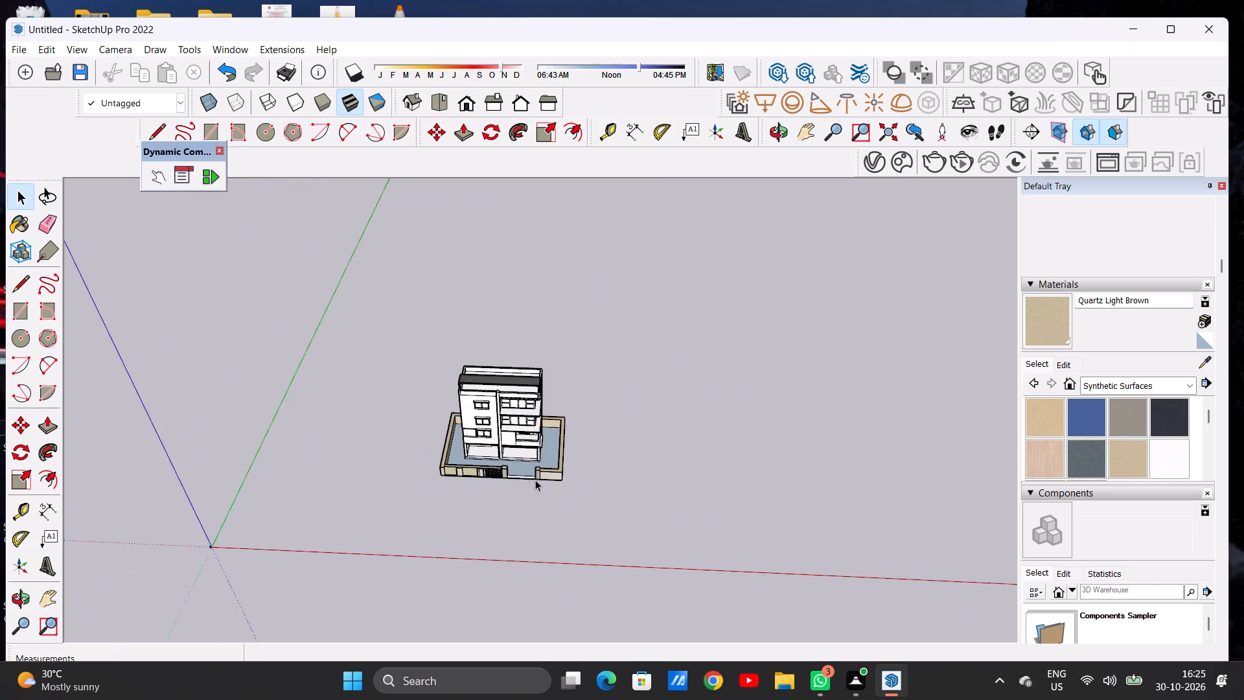
pyautogui.moveTo(538, 481); pyautogui.dragTo(549, 386, button='middle')
pyautogui.scroll(5, 658, 465)
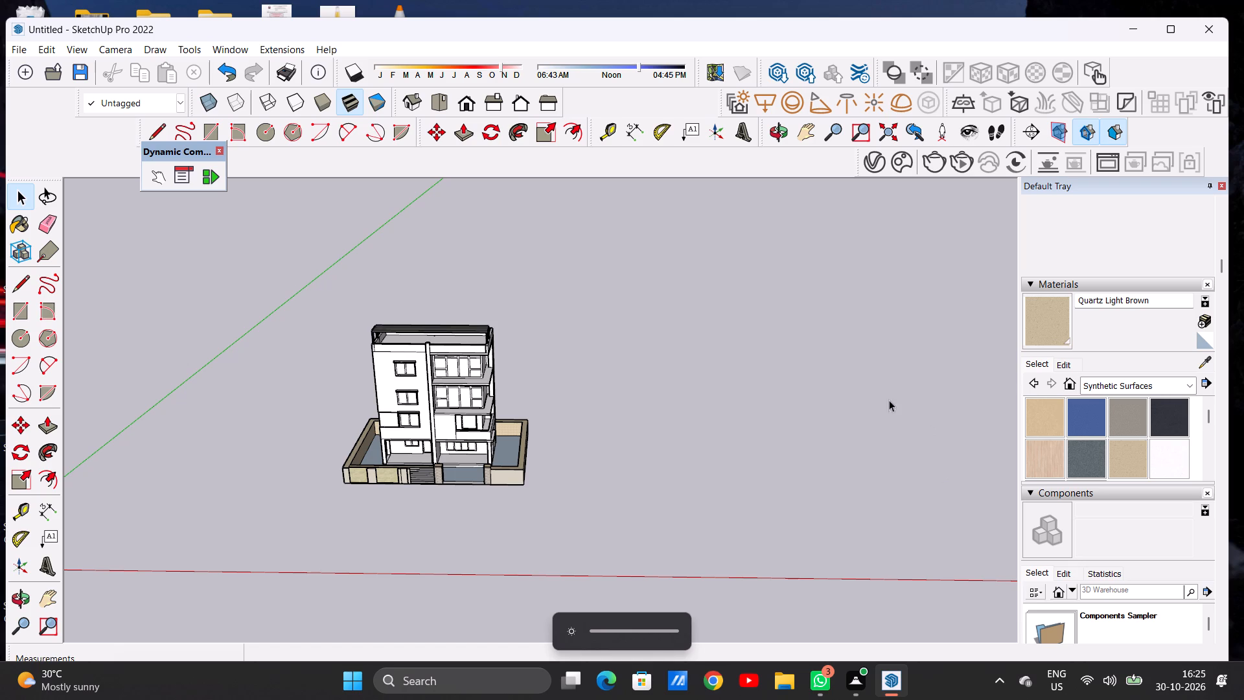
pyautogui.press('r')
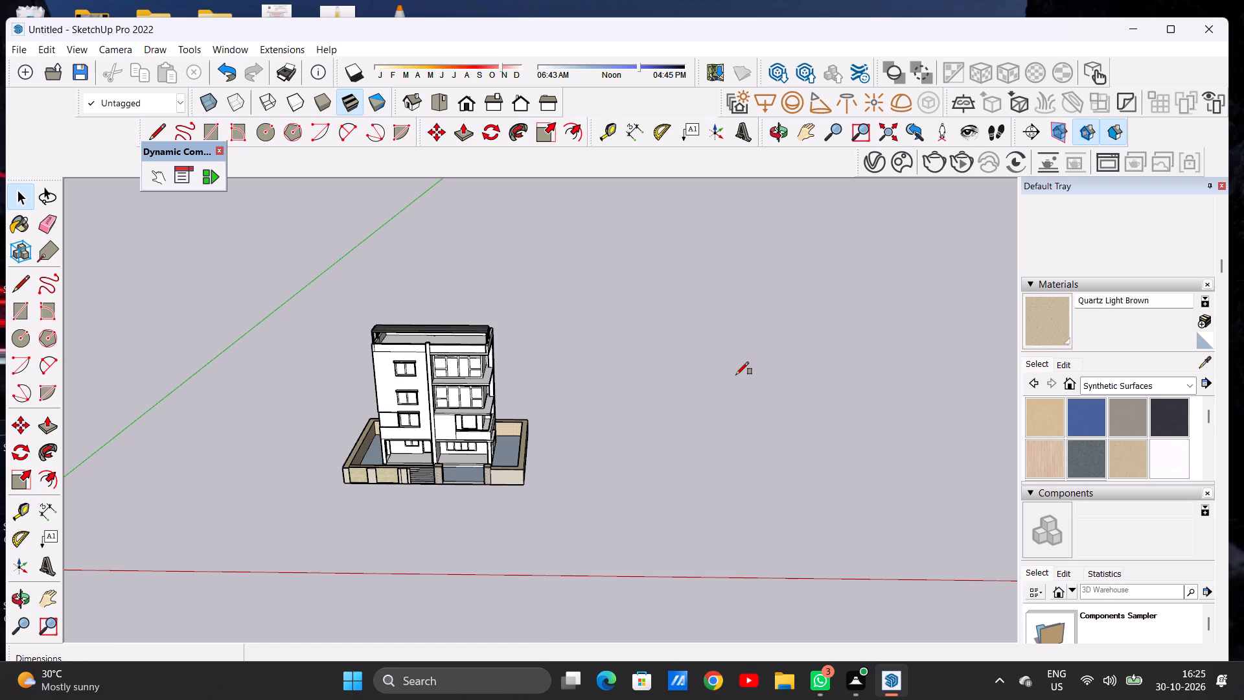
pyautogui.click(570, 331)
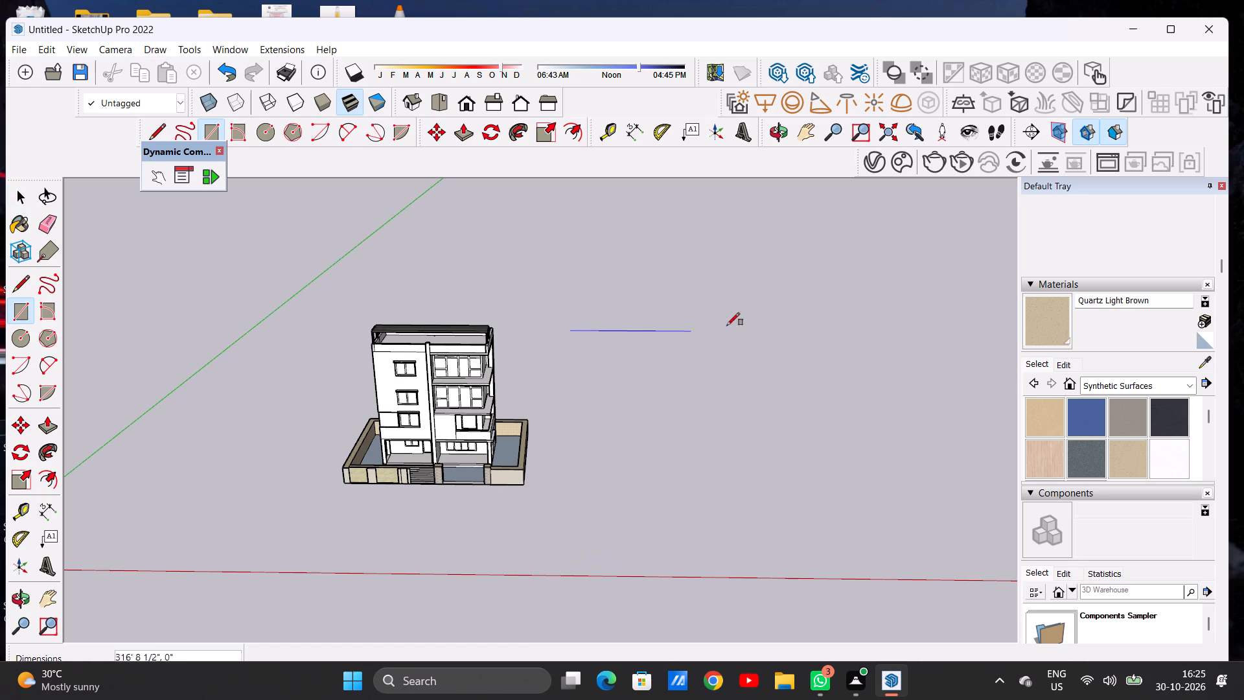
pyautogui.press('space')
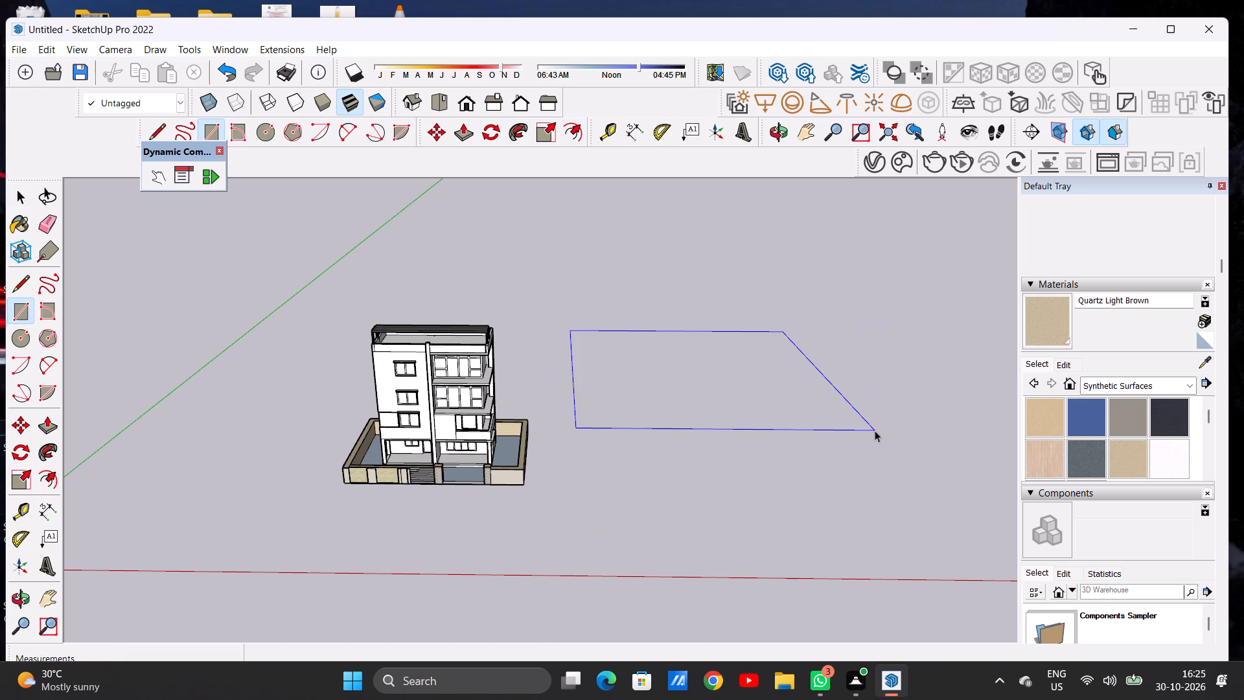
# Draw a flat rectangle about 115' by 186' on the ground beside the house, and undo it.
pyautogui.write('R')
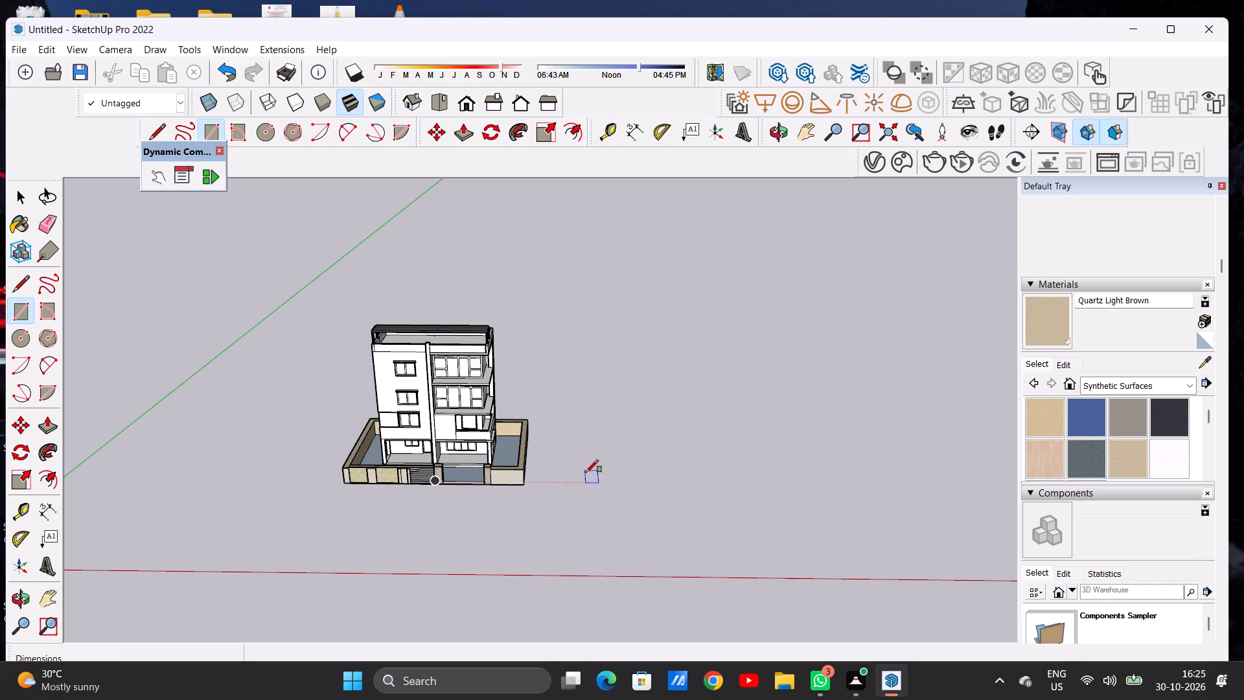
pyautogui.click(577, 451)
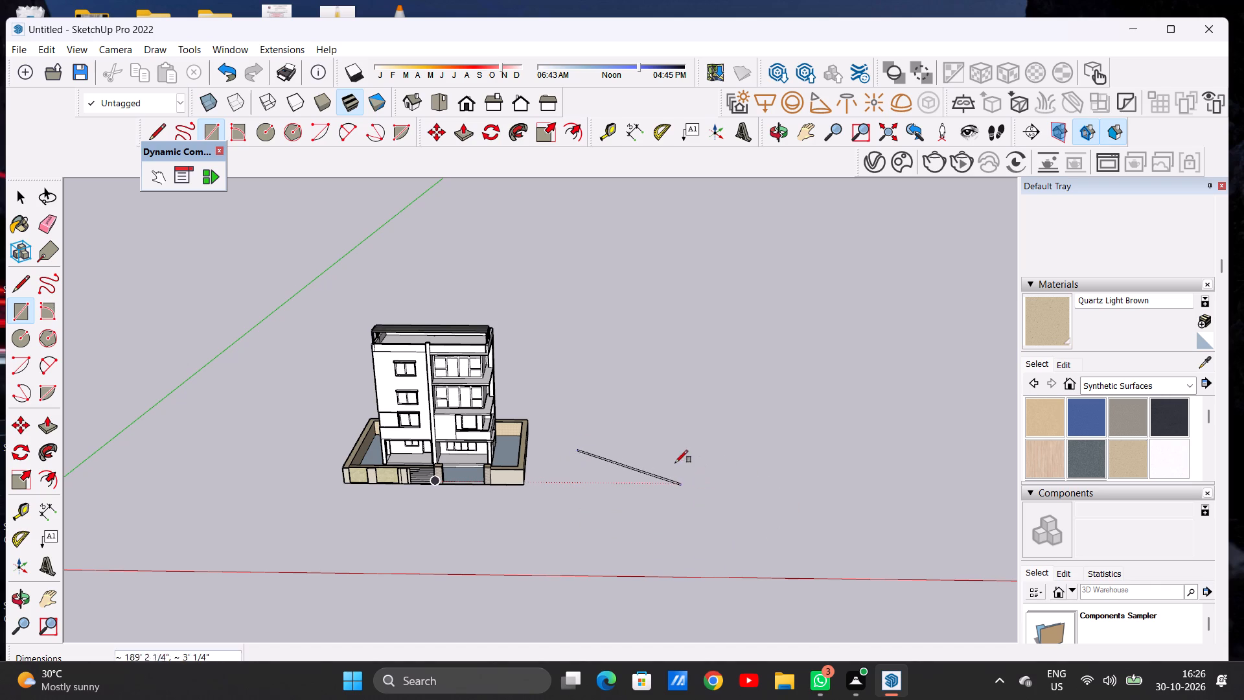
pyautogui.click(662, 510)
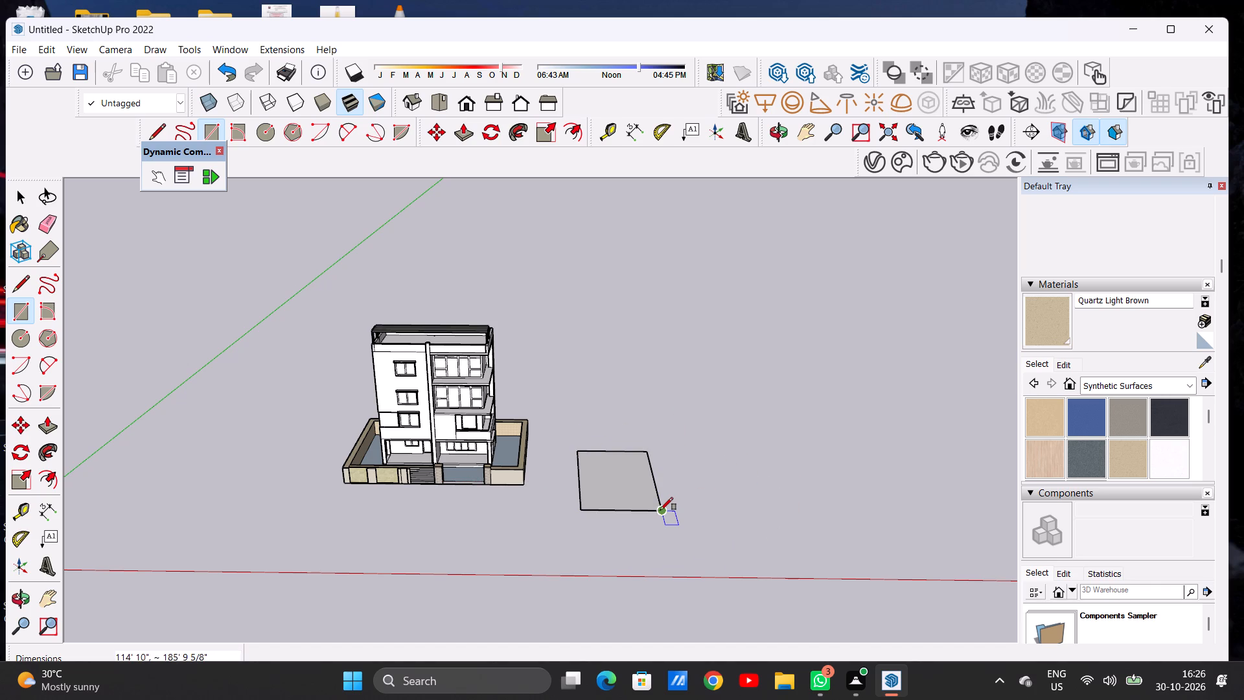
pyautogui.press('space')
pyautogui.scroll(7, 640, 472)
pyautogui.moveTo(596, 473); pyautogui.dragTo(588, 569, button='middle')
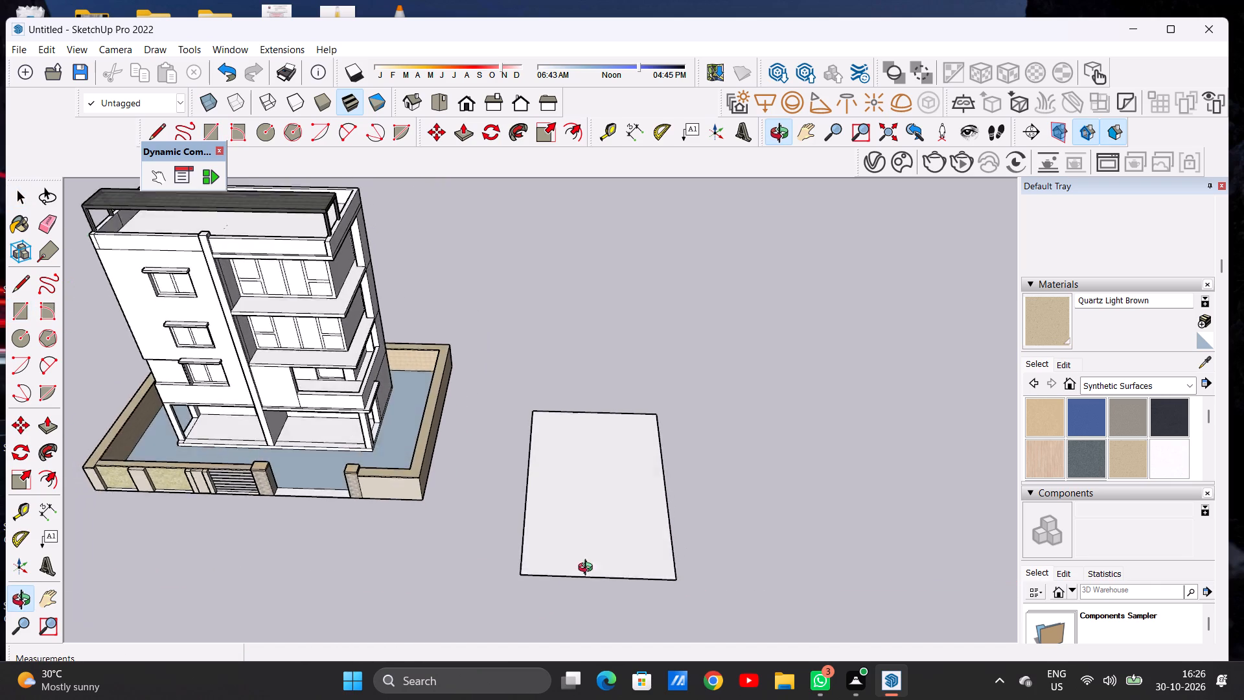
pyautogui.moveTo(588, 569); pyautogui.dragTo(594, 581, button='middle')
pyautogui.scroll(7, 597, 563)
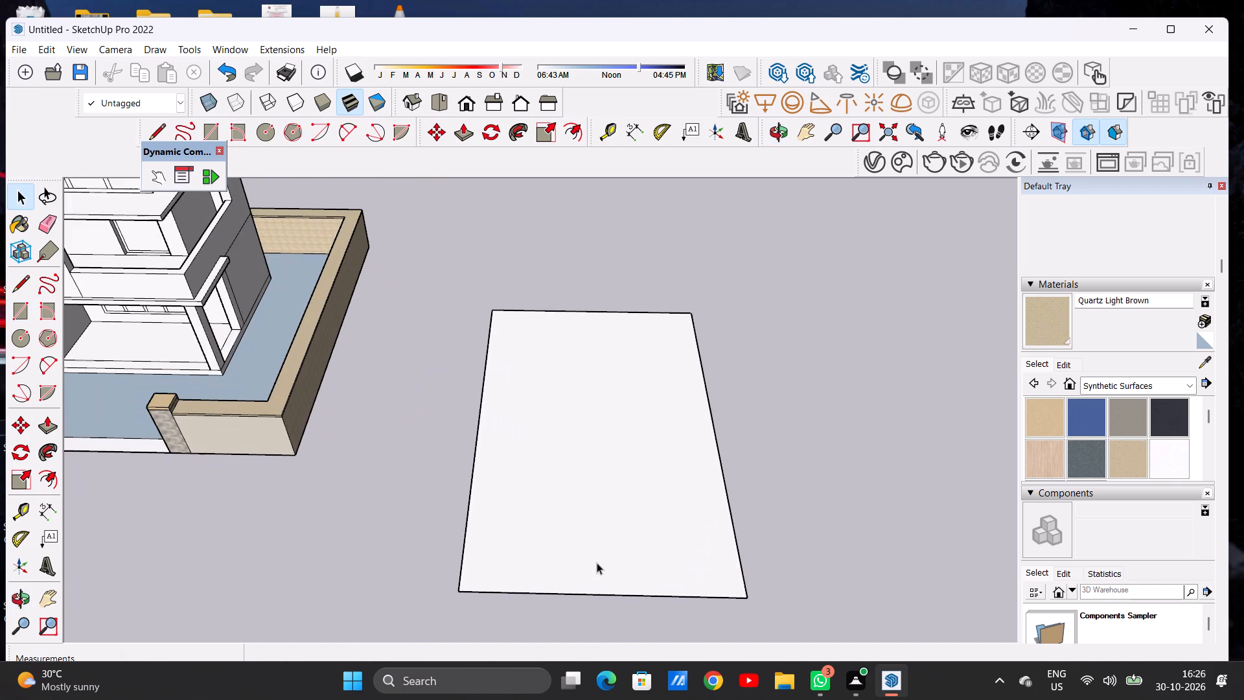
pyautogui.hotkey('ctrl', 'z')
# Draw a flat rectangle about 120' by 76' on the ground beside the house, near the plain front wall section.
pyautogui.press('r')
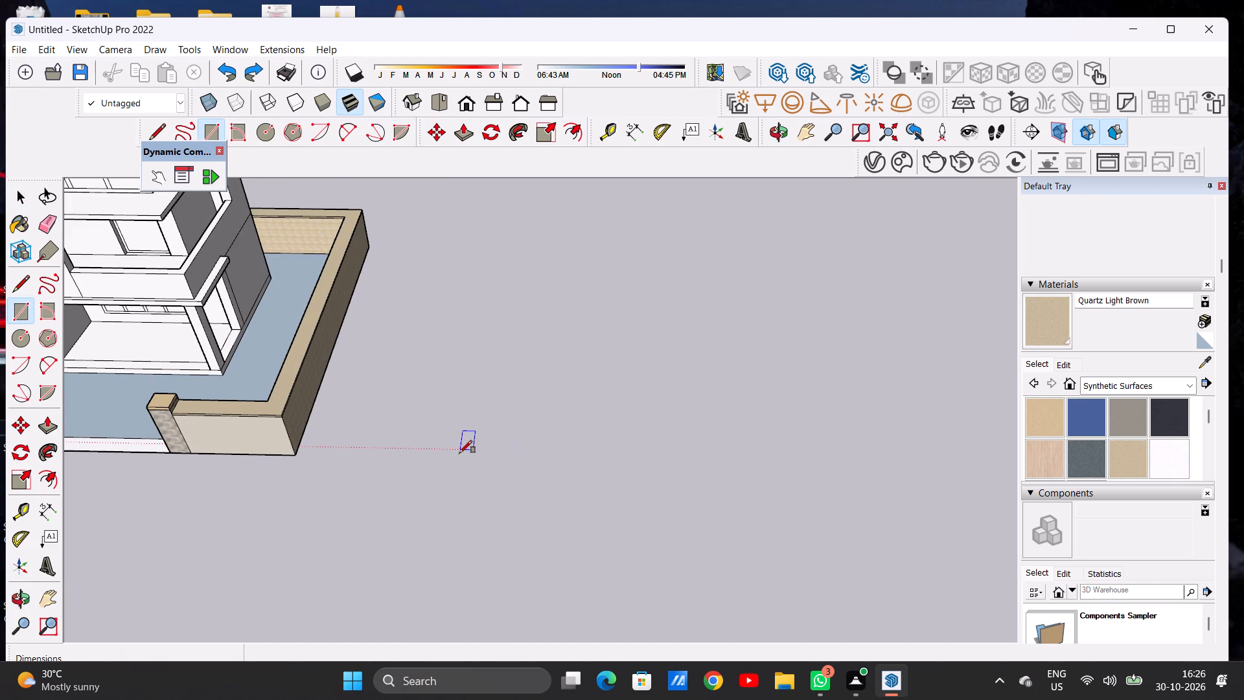
pyautogui.click(459, 453)
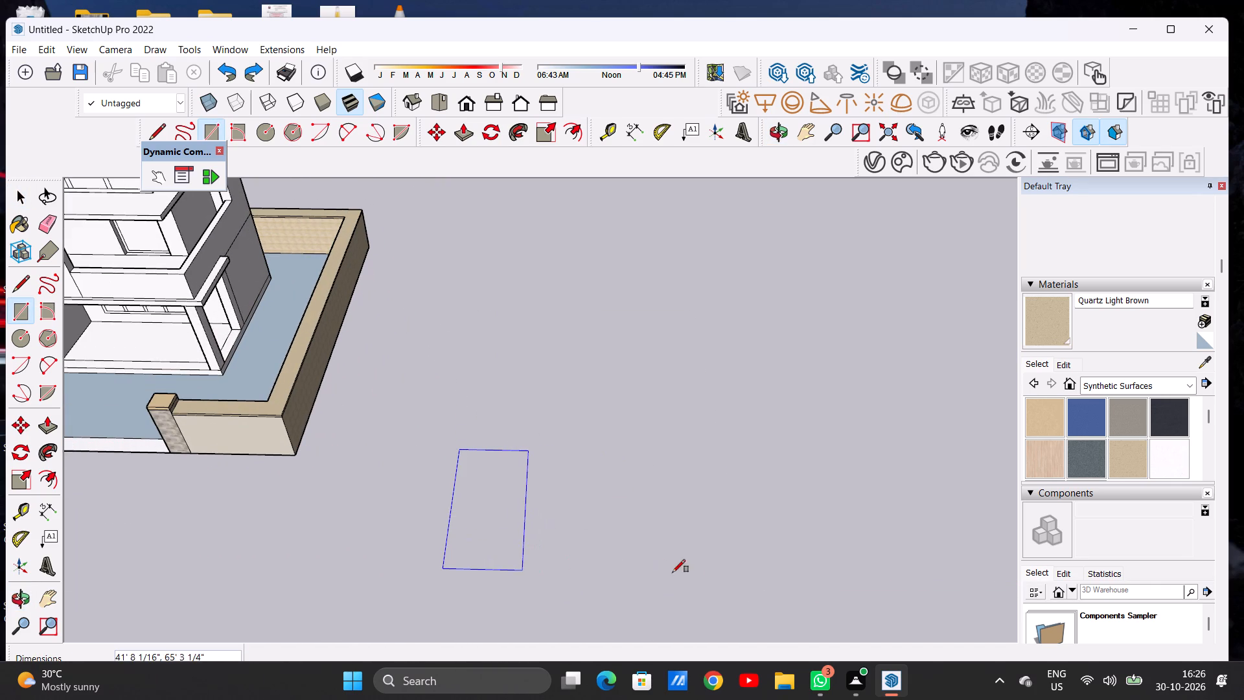
pyautogui.click(746, 599)
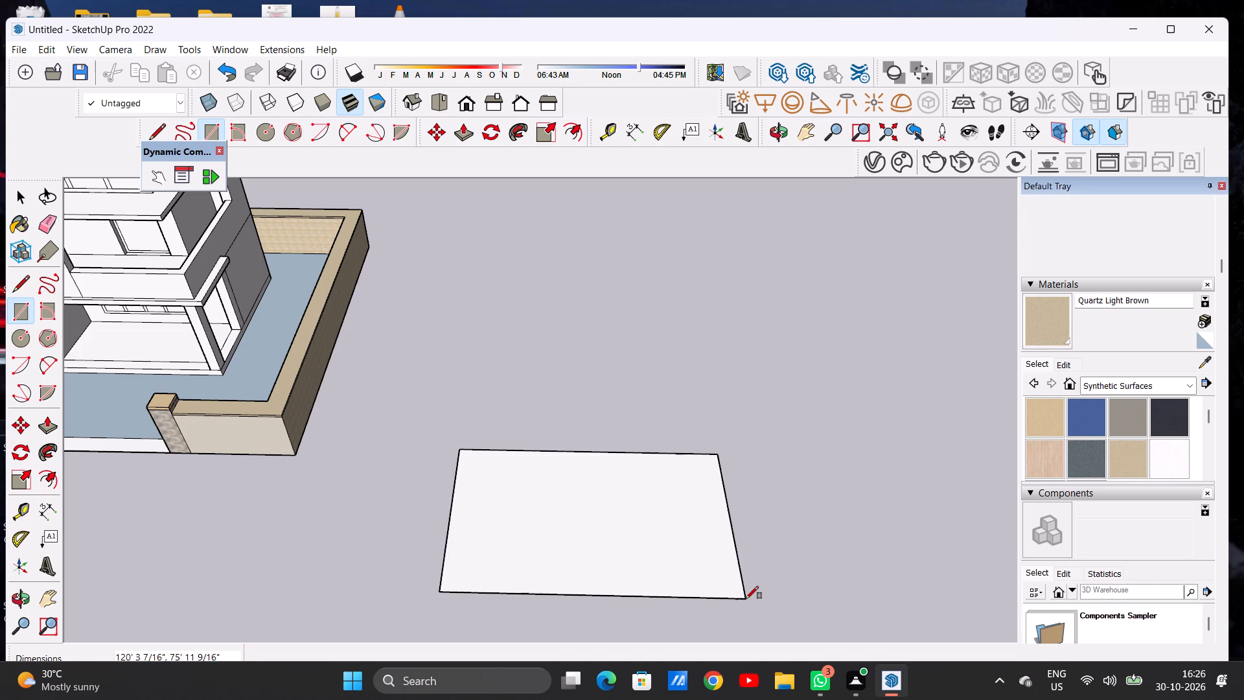
# Push/Pull the flat rectangle beside the house up about 4' 6" into a raised base slab.
pyautogui.press('space')
pyautogui.scroll(-12, 676, 496)
pyautogui.moveTo(639, 542); pyautogui.dragTo(642, 506, button='middle')
pyautogui.scroll(12, 648, 513)
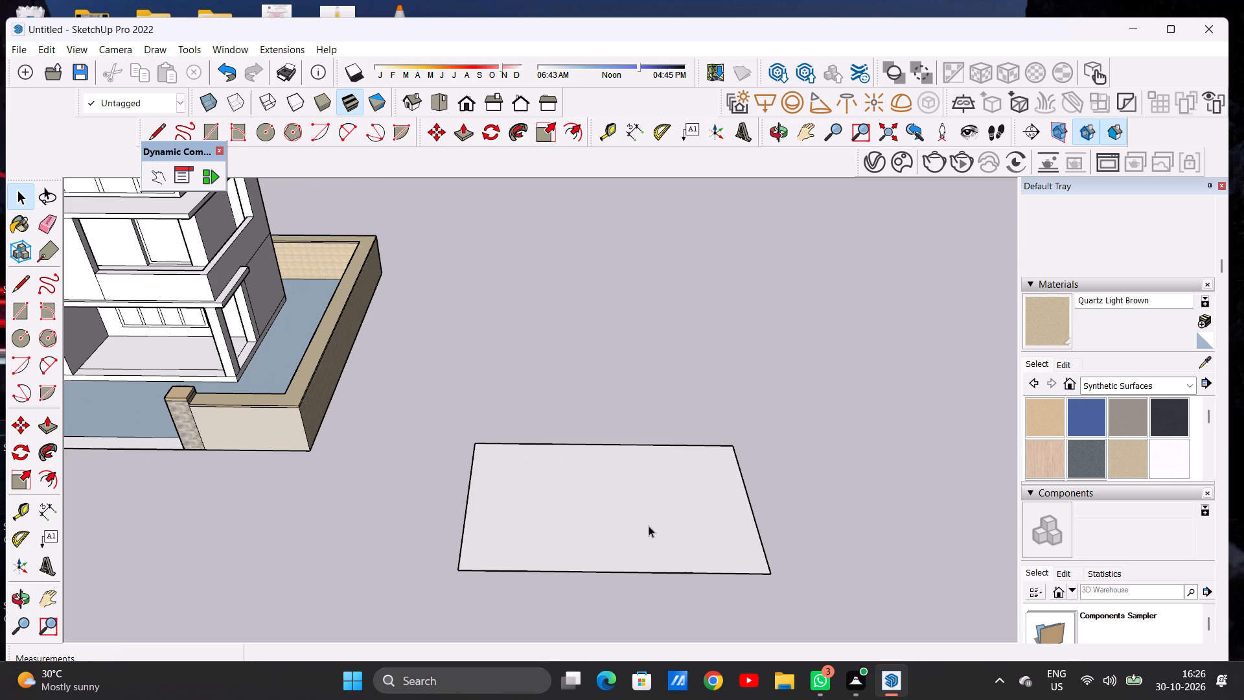
pyautogui.press('p')
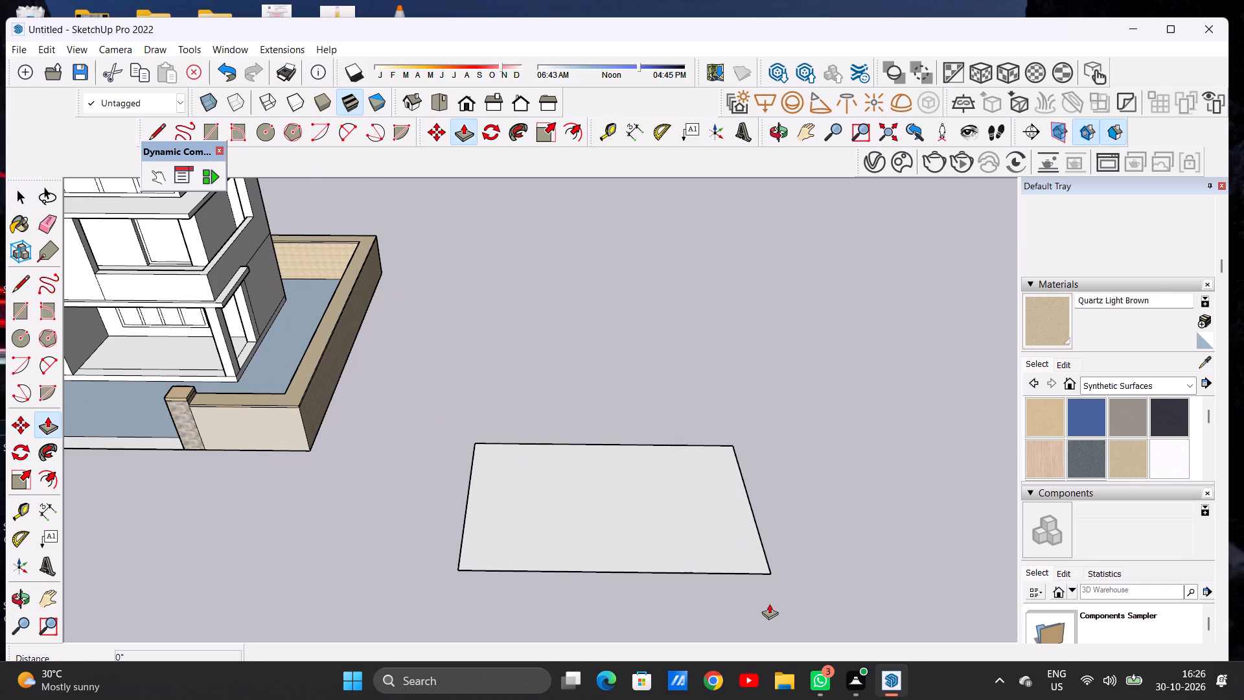
pyautogui.moveTo(722, 577); pyautogui.dragTo(688, 518, button='middle')
pyautogui.scroll(11, 692, 520)
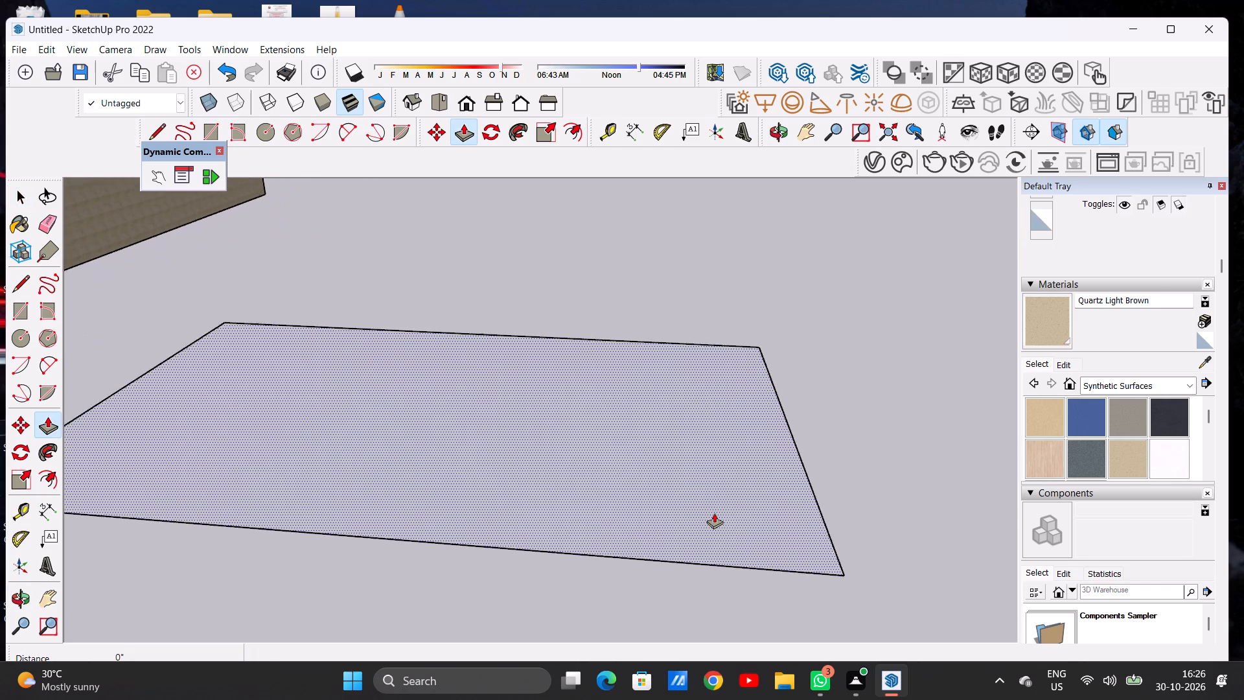
pyautogui.scroll(1, 714, 513)
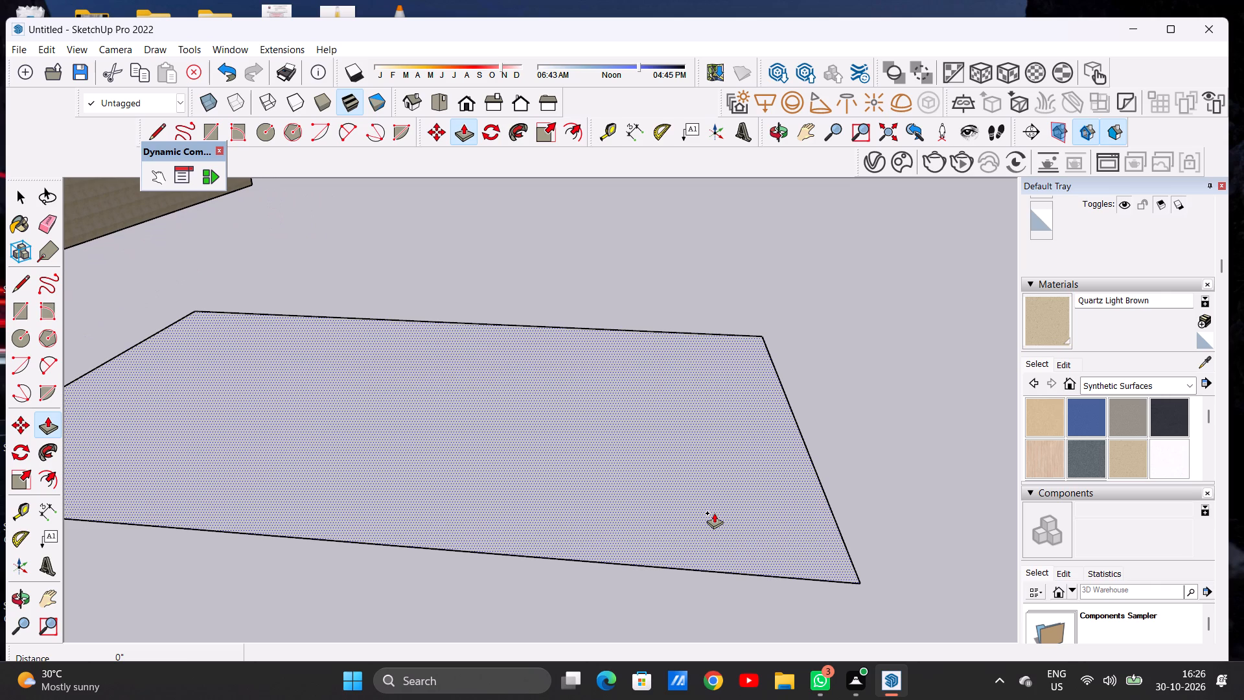
pyautogui.click(716, 514)
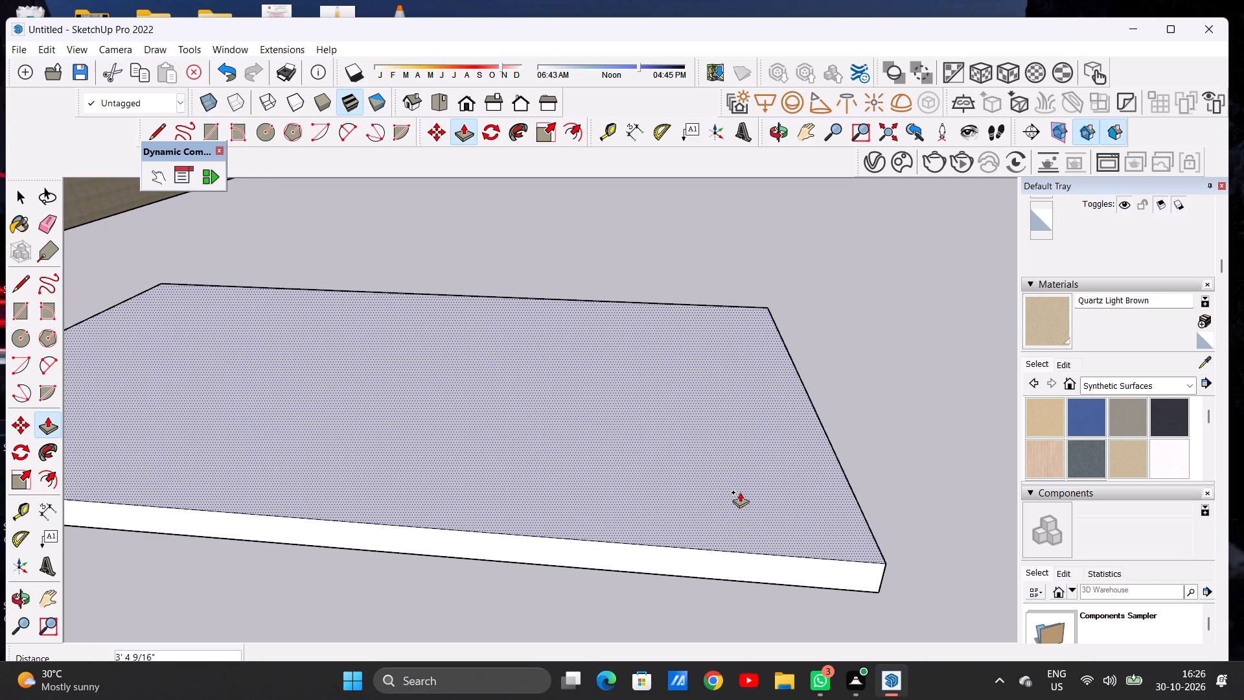
pyautogui.click(743, 483)
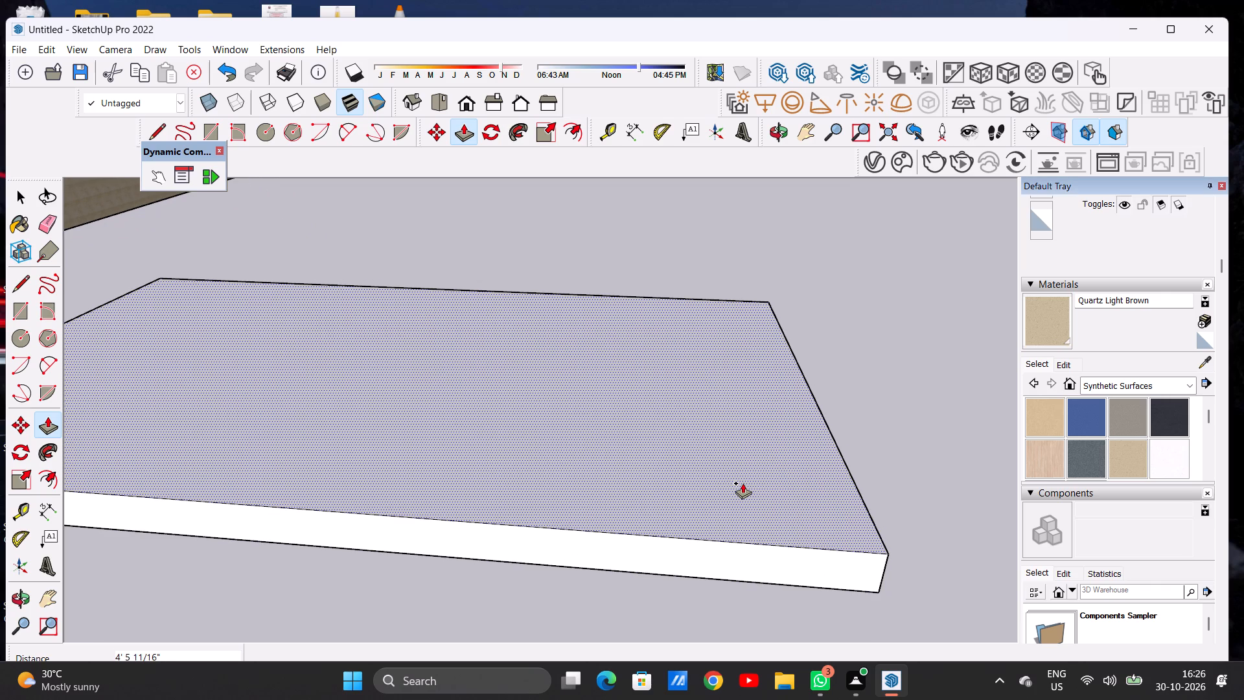
pyautogui.press('space')
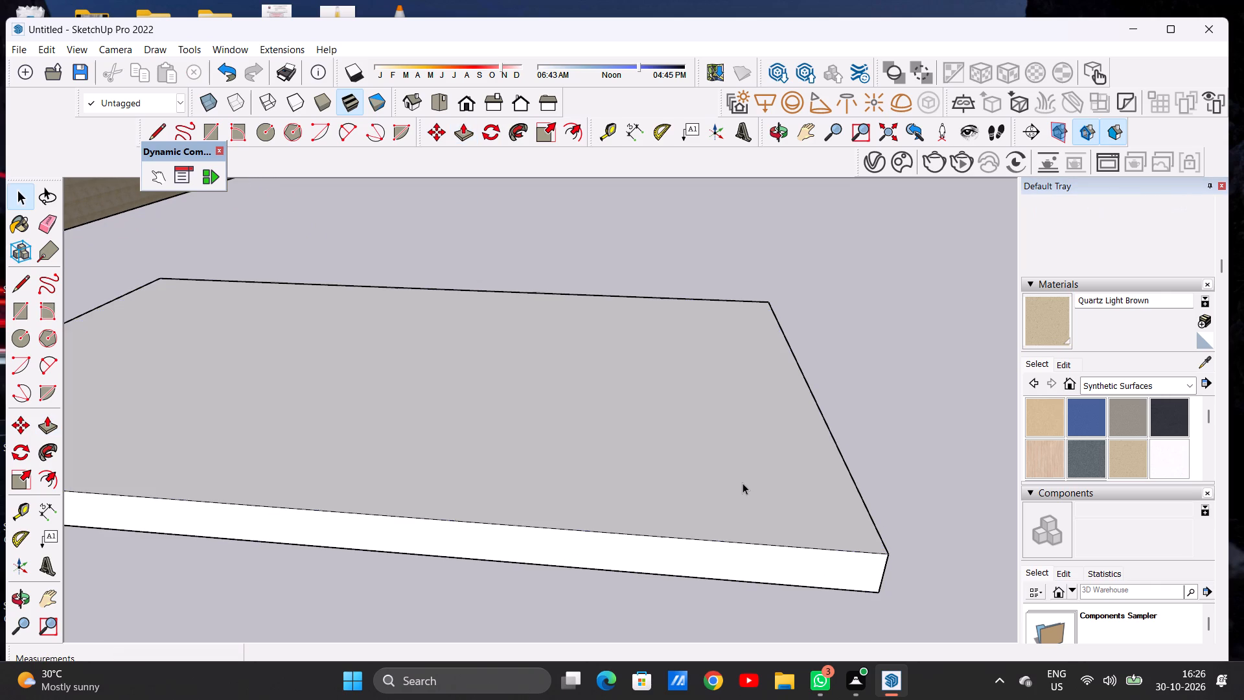
# Offset the outline of the base slab's top face inward by about 4' 1".
pyautogui.scroll(-5, 778, 430)
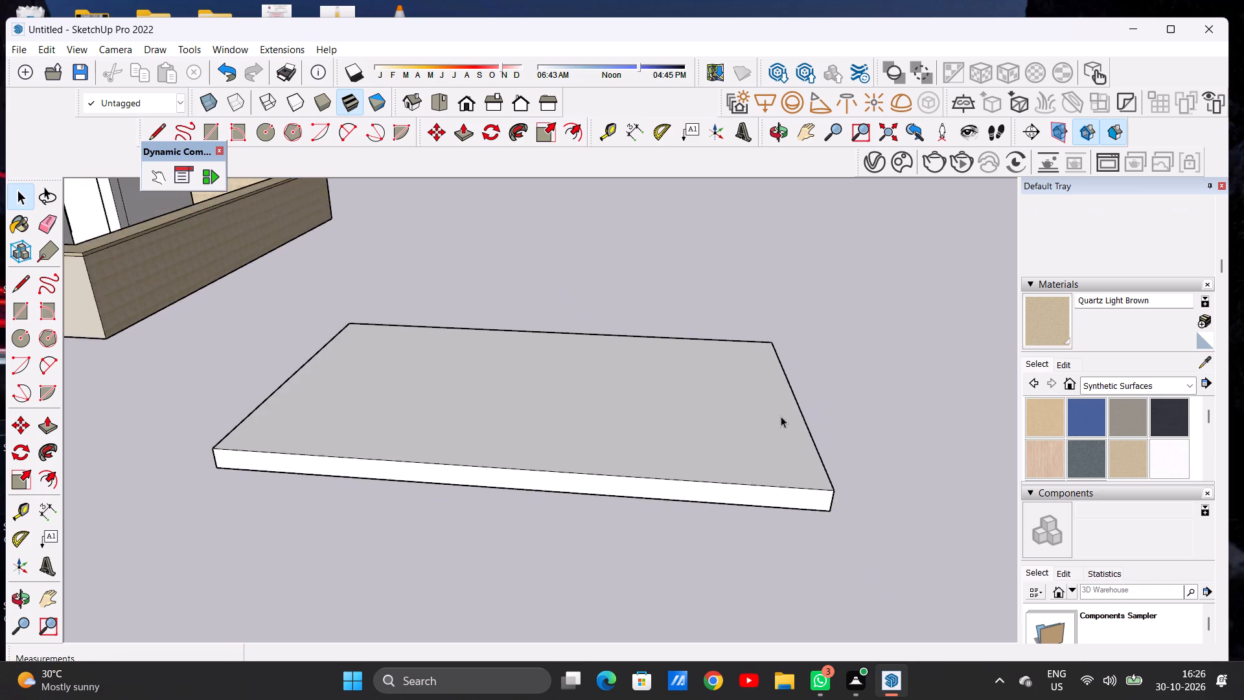
pyautogui.scroll(-9, 781, 416)
pyautogui.scroll(1, 795, 406)
pyautogui.moveTo(719, 410); pyautogui.dragTo(730, 461, button='middle')
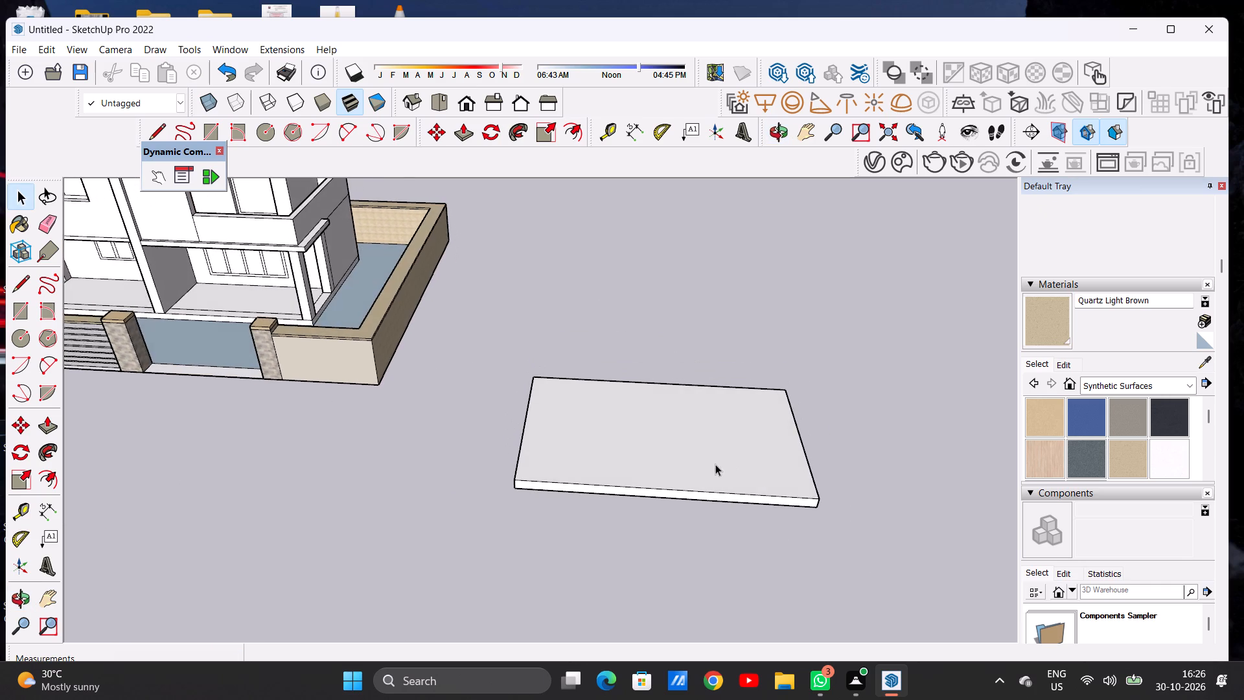
pyautogui.scroll(1, 662, 432)
pyautogui.moveTo(680, 406); pyautogui.dragTo(693, 472, button='middle')
pyautogui.scroll(-6, 662, 448)
pyautogui.moveTo(669, 463); pyautogui.dragTo(709, 515, button='middle')
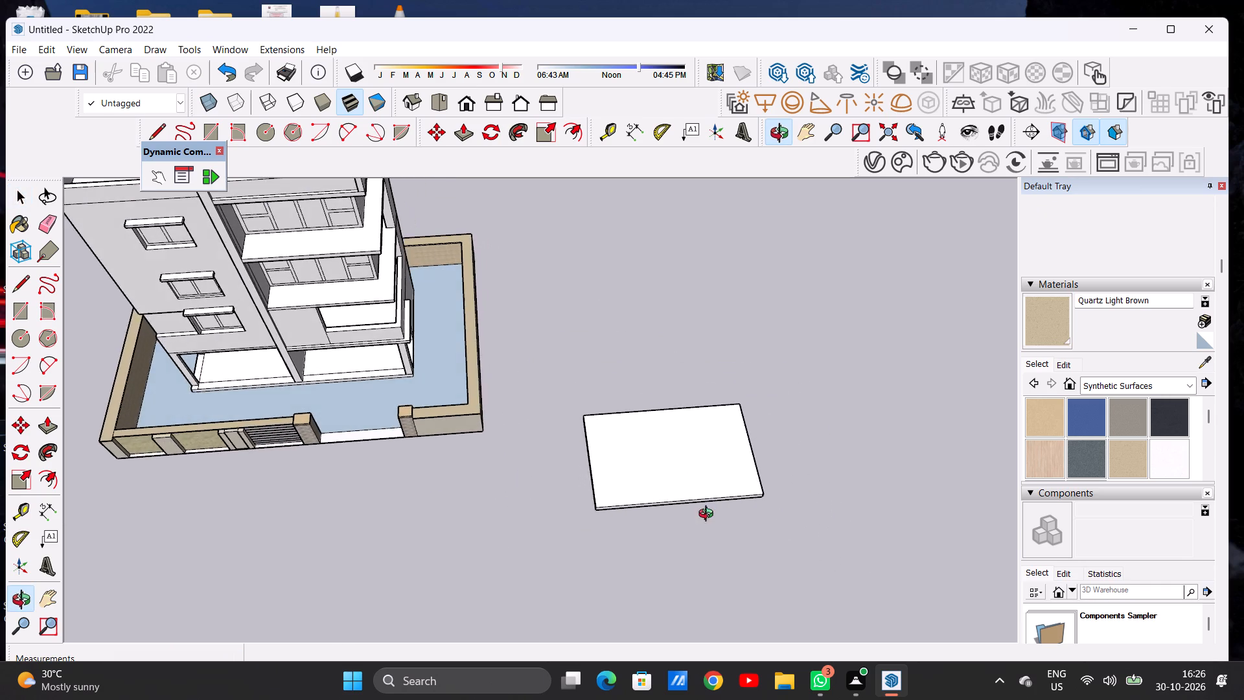
pyautogui.moveTo(709, 515); pyautogui.dragTo(701, 508, button='middle')
pyautogui.scroll(9, 681, 496)
pyautogui.write('OF')
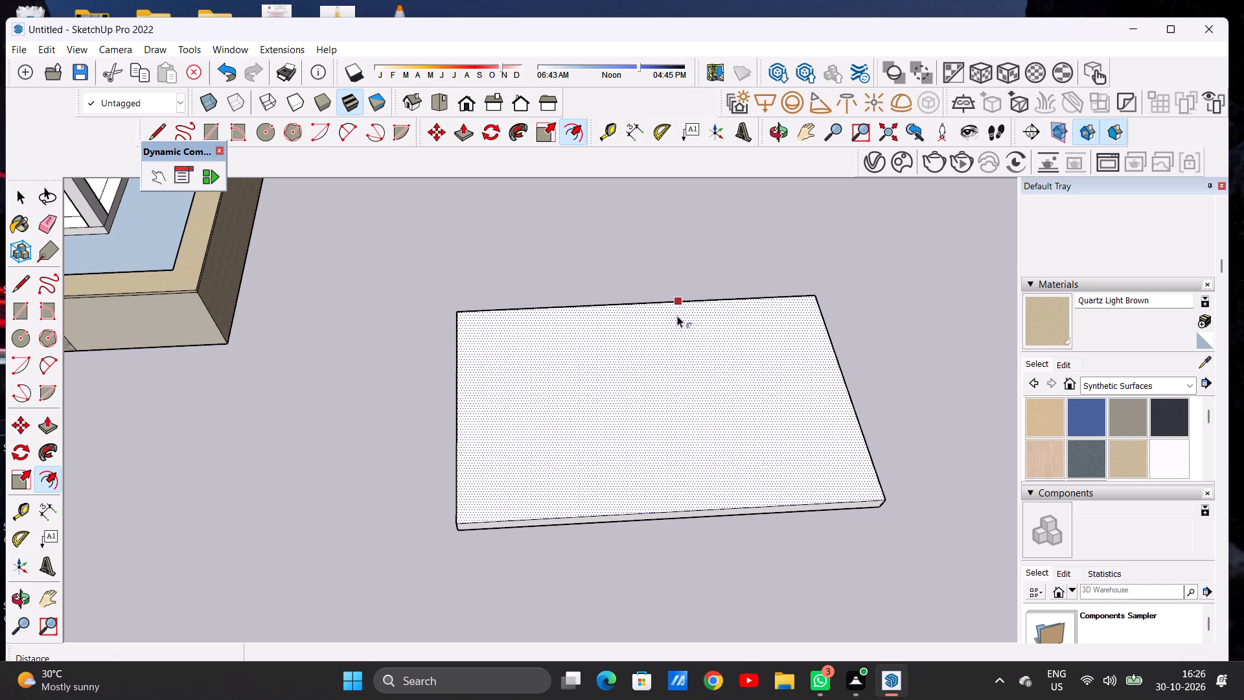
pyautogui.click(667, 310)
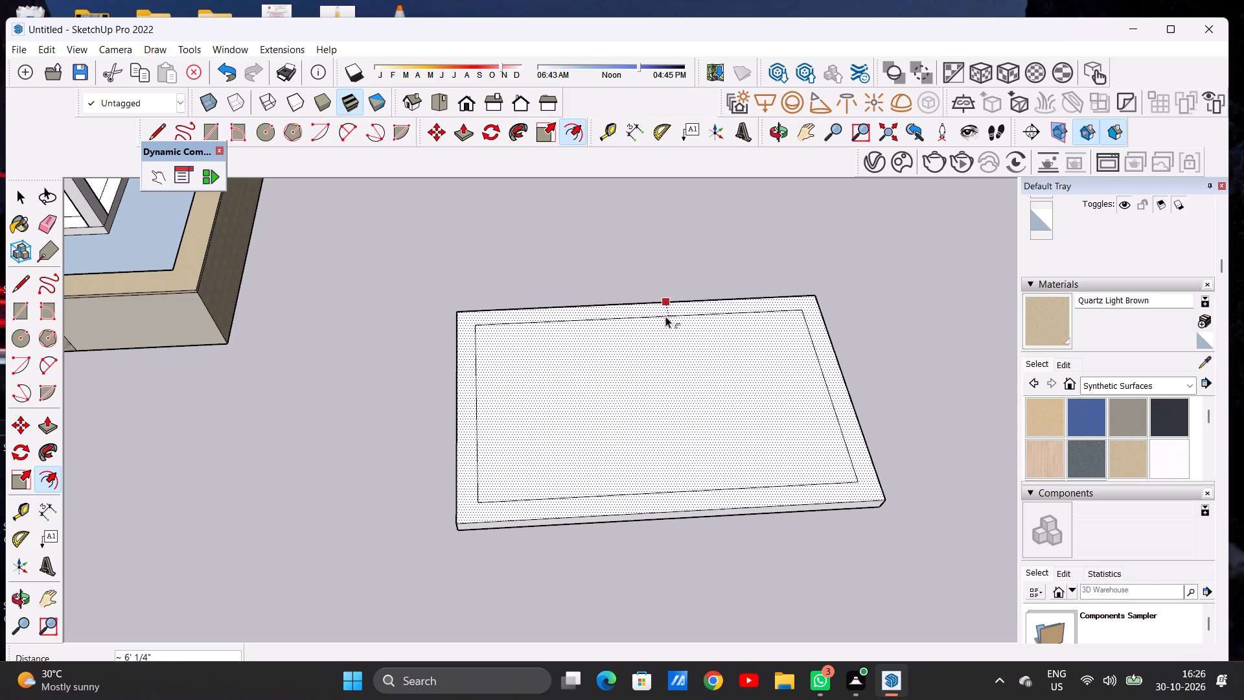
pyautogui.click(665, 312)
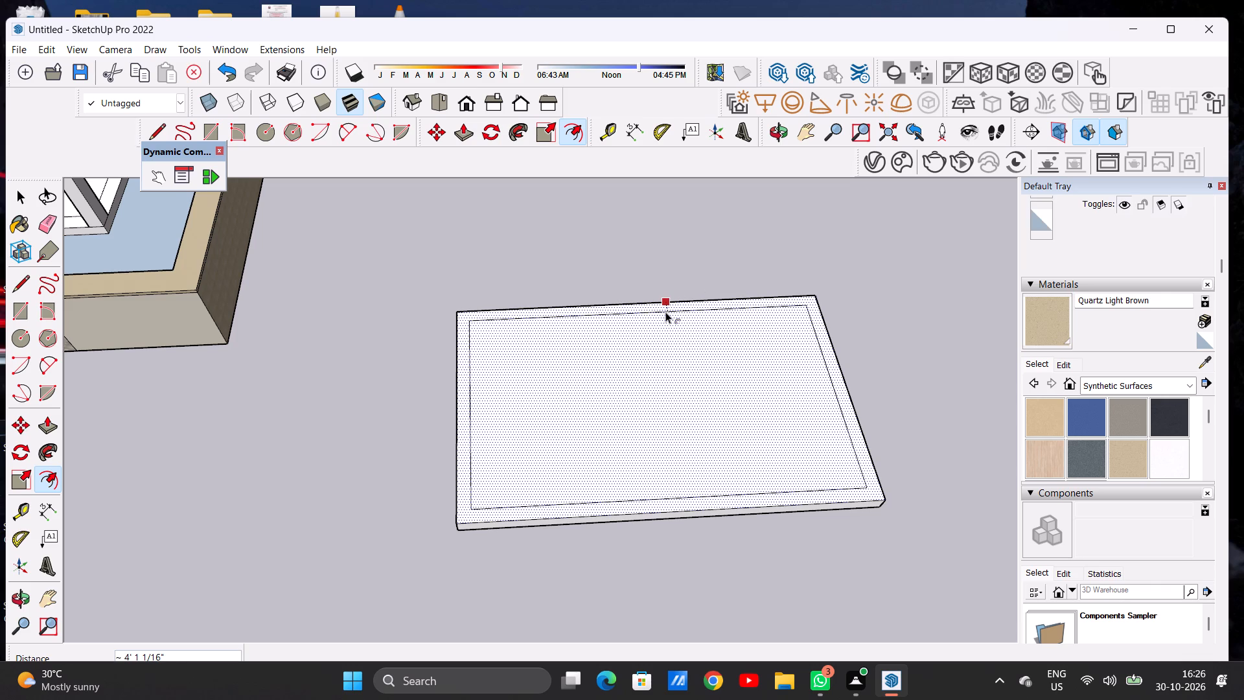
pyautogui.press('space')
# Draw a line on the slab's top from the inset outline's front corner farthest from the house to the front edge, extending the side inset line.
pyautogui.scroll(-4, 726, 325)
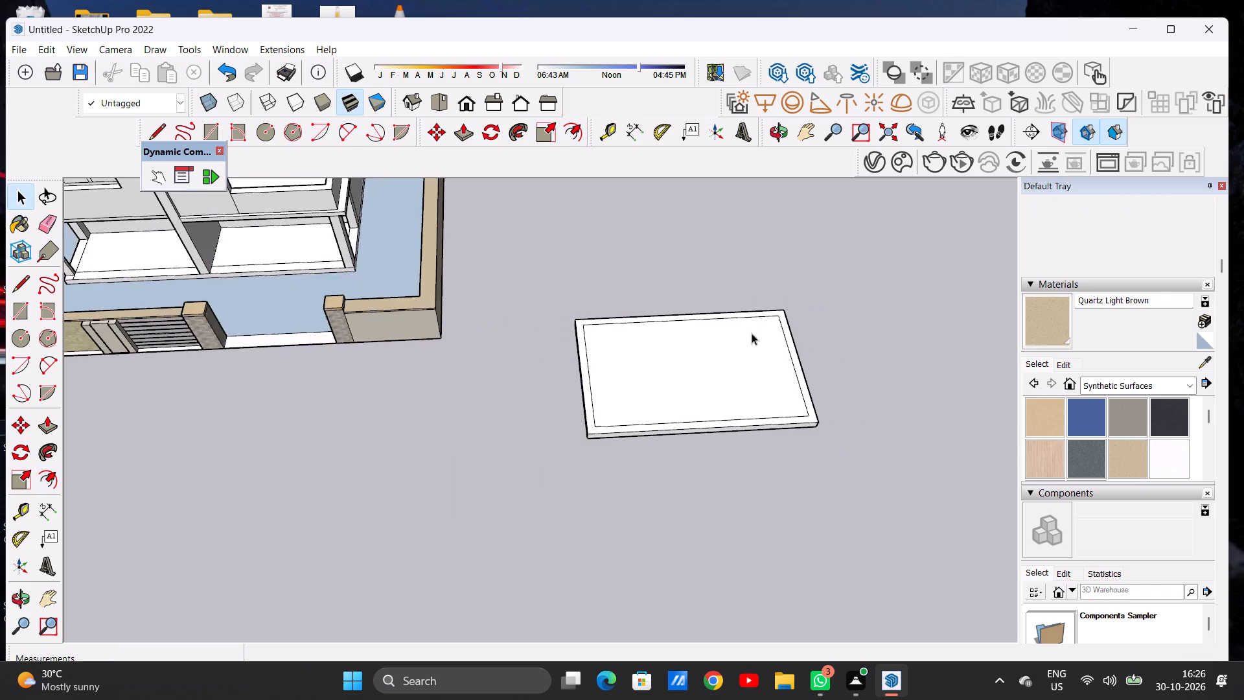
pyautogui.scroll(-8, 752, 333)
pyautogui.moveTo(698, 351); pyautogui.dragTo(673, 393, button='middle')
pyautogui.scroll(6, 676, 419)
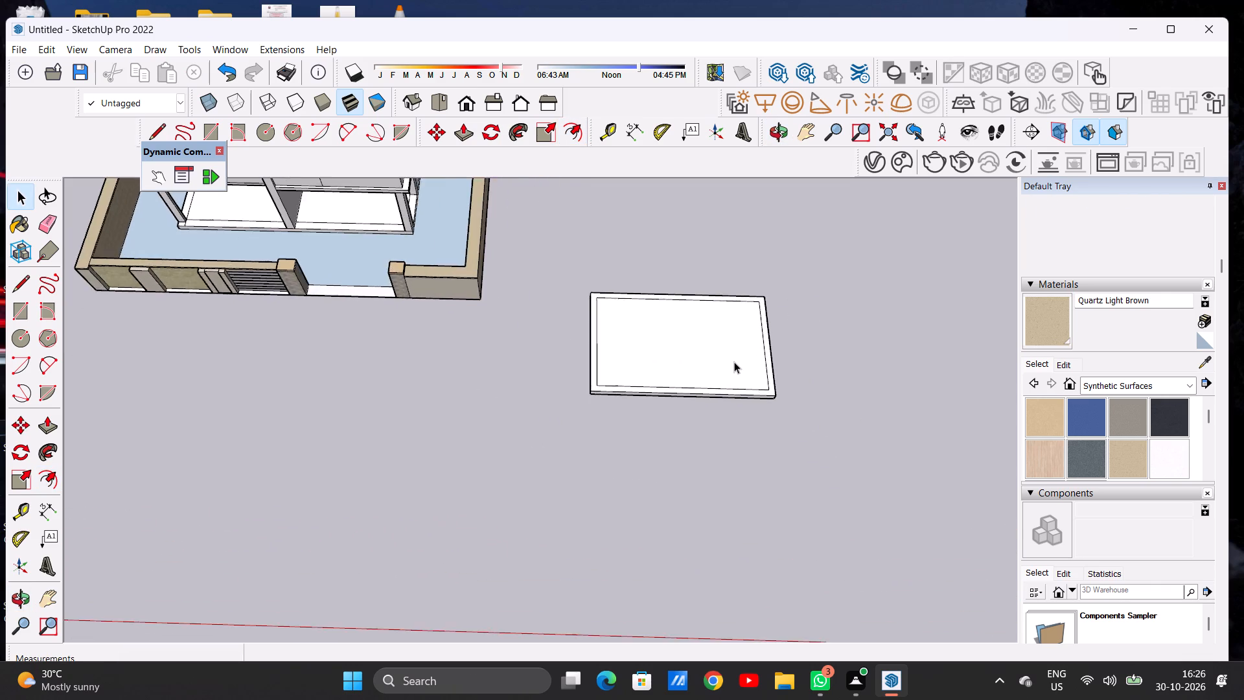
pyautogui.scroll(8, 734, 362)
pyautogui.press('l')
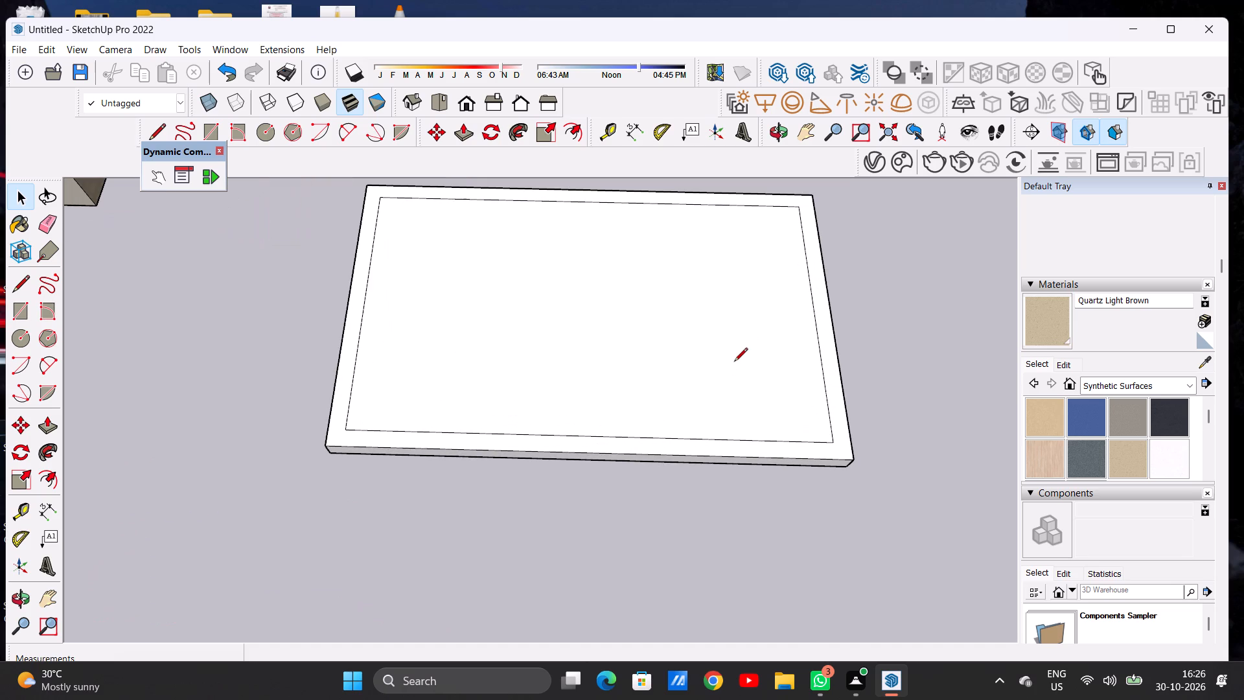
pyautogui.scroll(6, 836, 461)
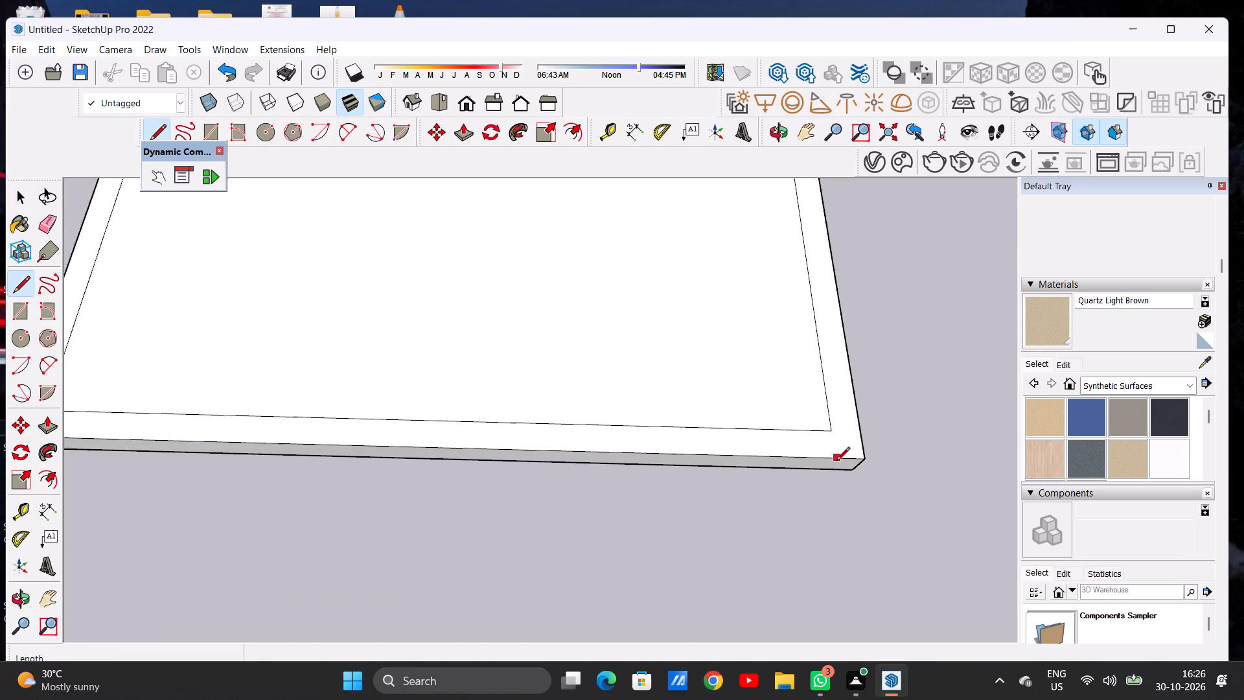
pyautogui.scroll(7, 836, 461)
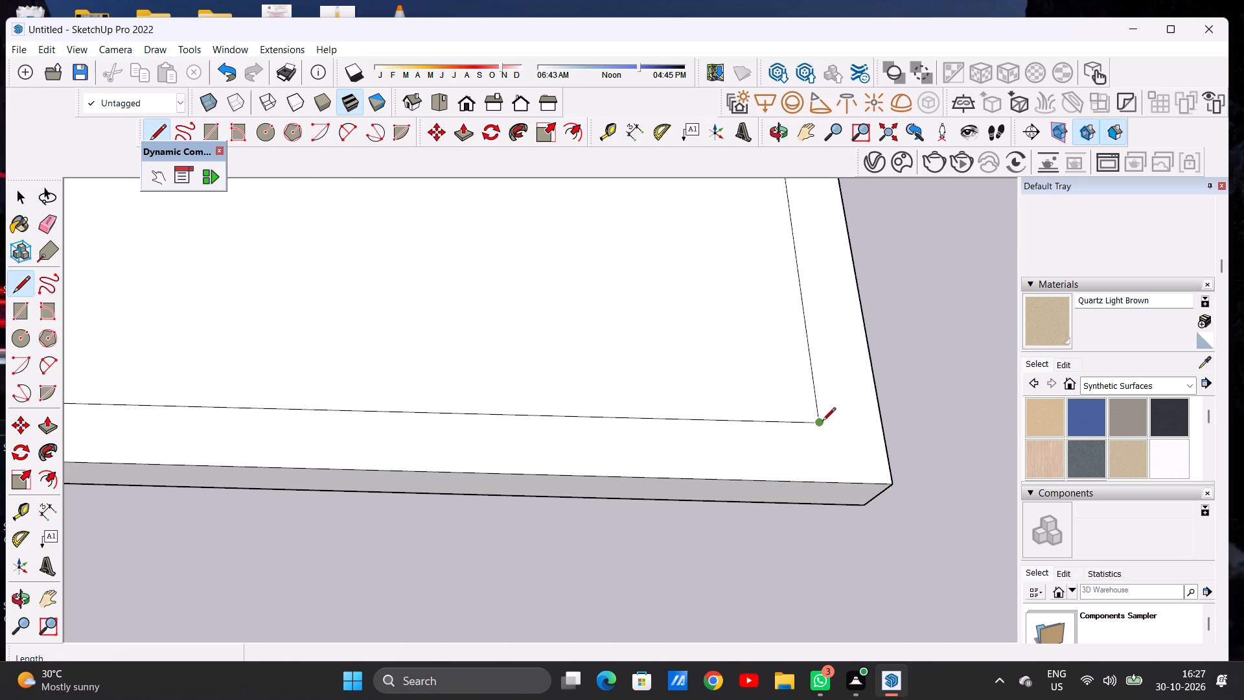
pyautogui.click(822, 422)
pyautogui.click(827, 478)
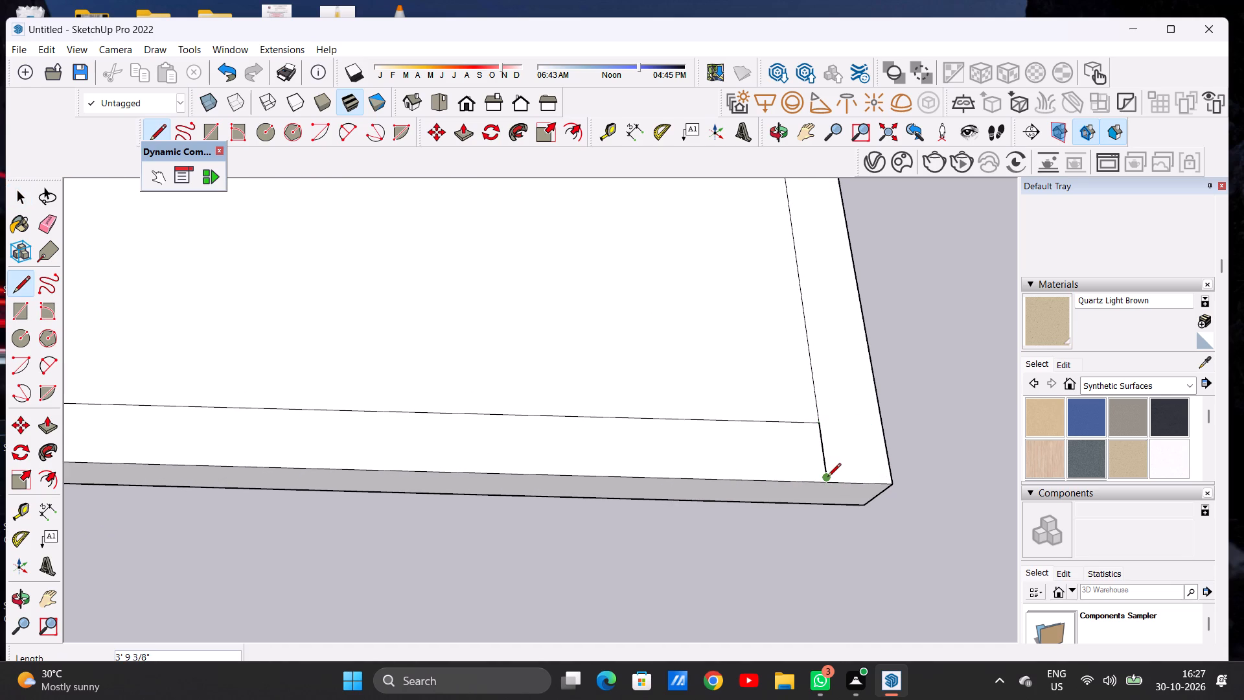
pyautogui.click(827, 481)
pyautogui.scroll(2, 824, 487)
pyautogui.scroll(-1, 824, 487)
pyautogui.scroll(10, 823, 487)
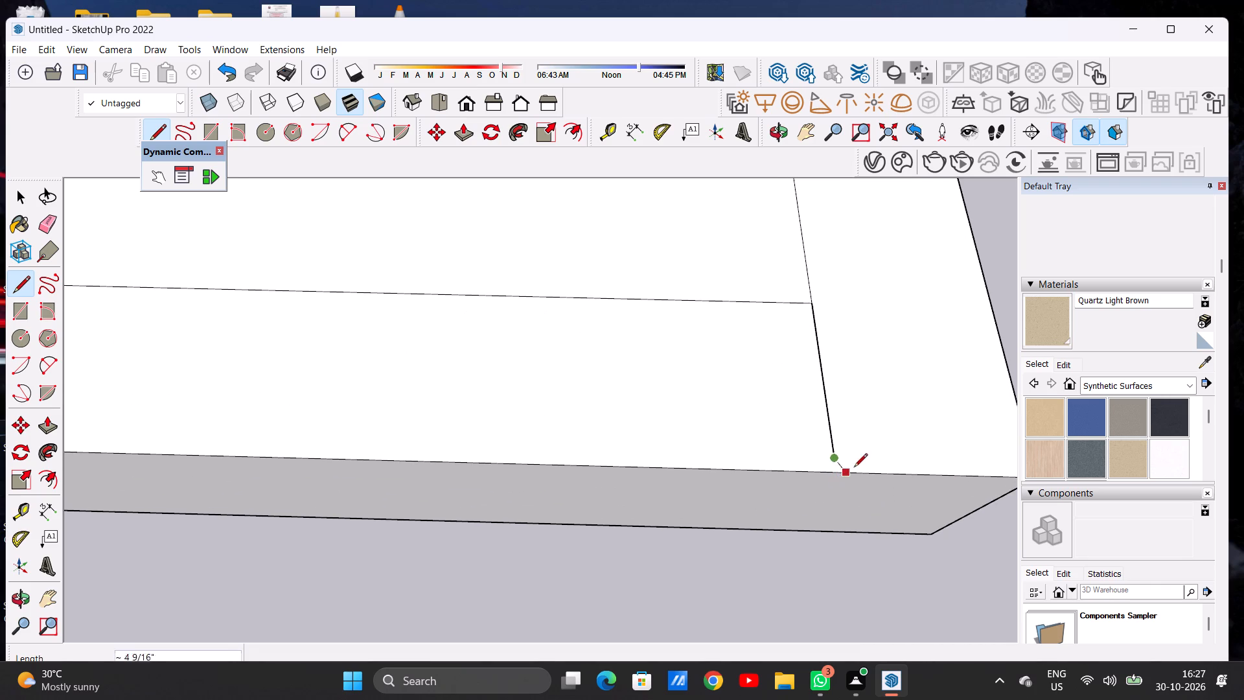
pyautogui.click(836, 472)
pyautogui.press('space')
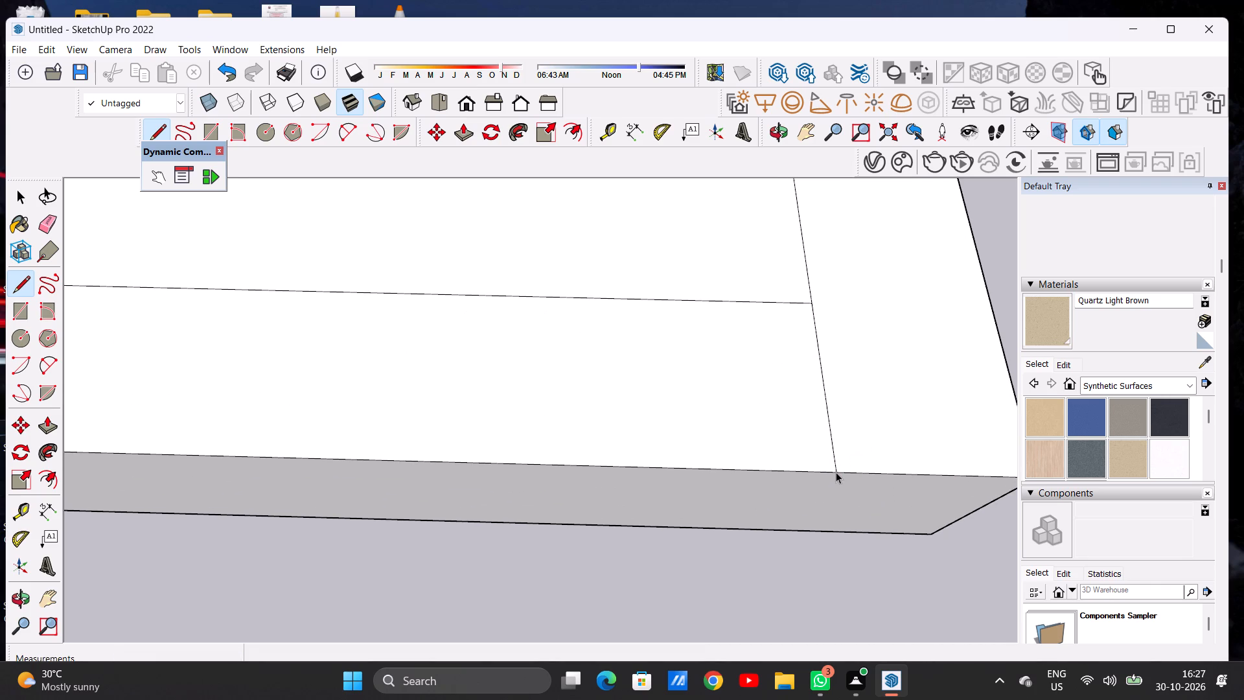
# Draw a matching line about 4' 1" long from the inset outline's front corner nearest the house to the slab's front edge.
pyautogui.press('l')
pyautogui.scroll(-20, 893, 255)
pyautogui.scroll(-13, 893, 255)
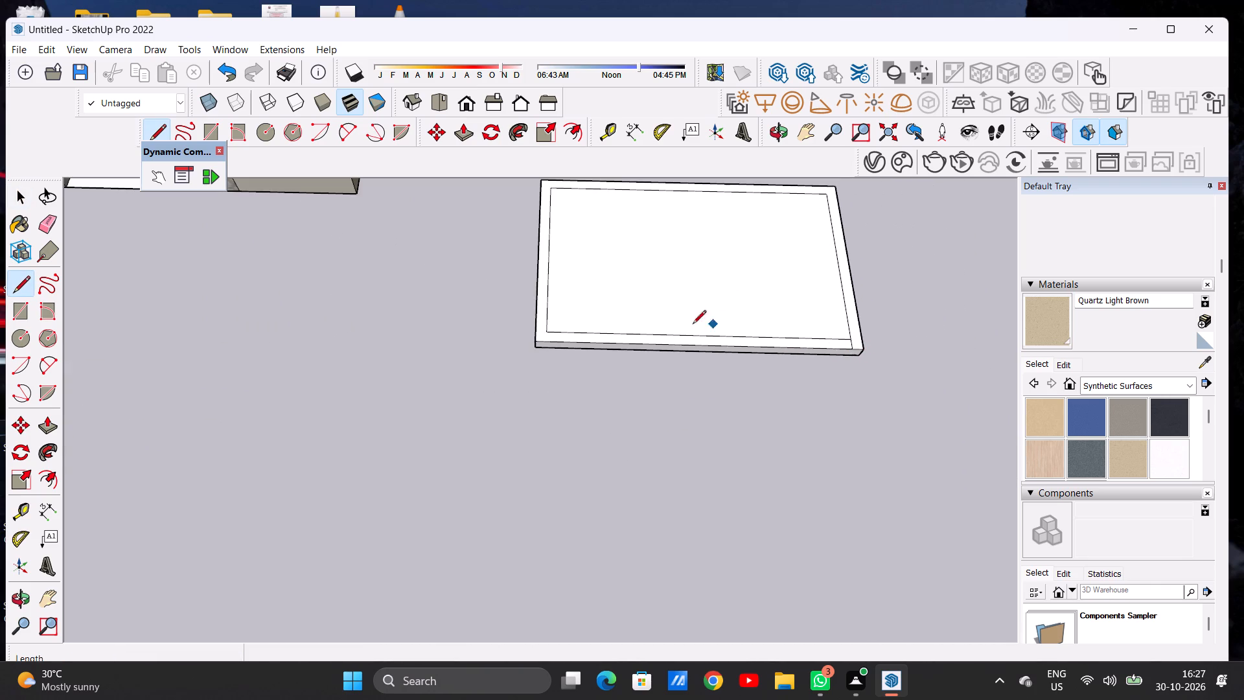
pyautogui.scroll(20, 572, 327)
pyautogui.scroll(-3, 543, 339)
pyautogui.scroll(4, 544, 339)
pyautogui.click(535, 332)
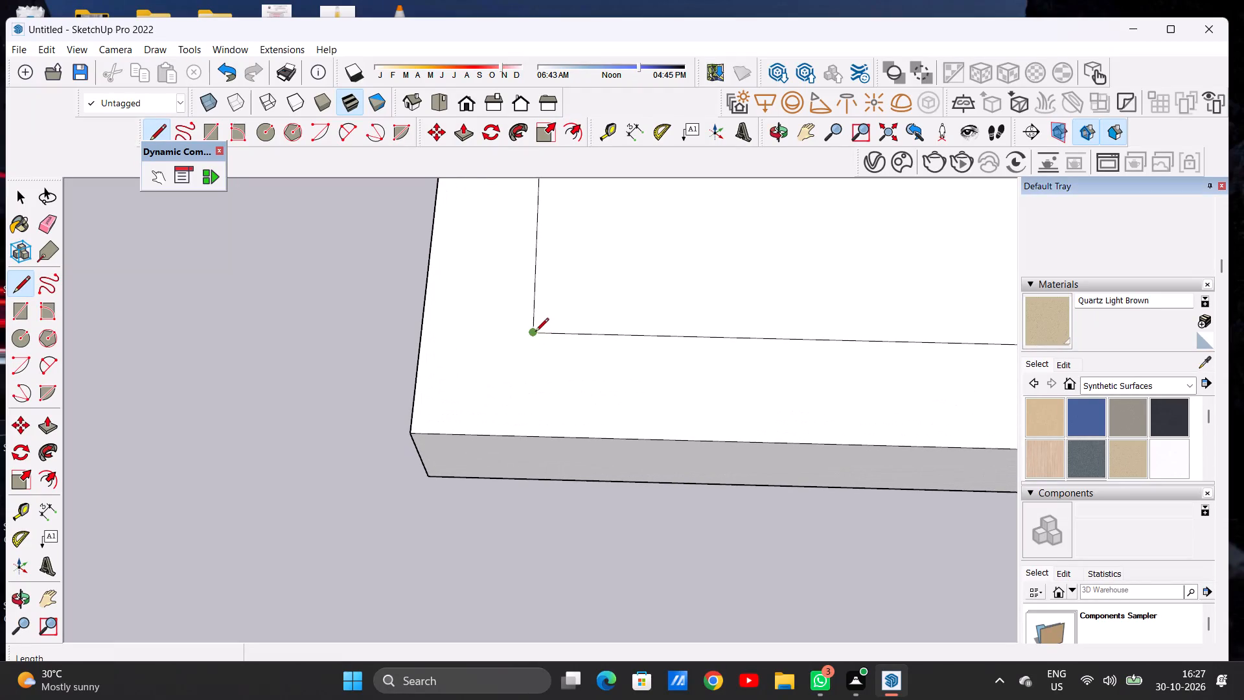
pyautogui.click(529, 430)
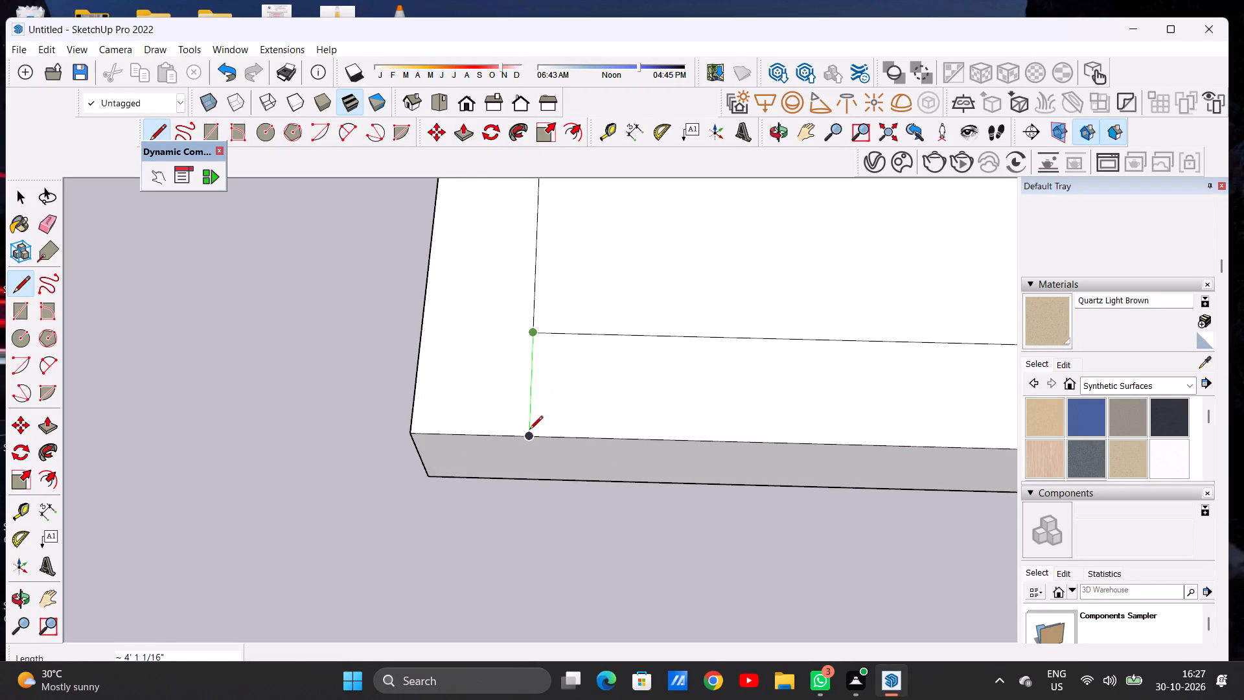
pyautogui.press('space')
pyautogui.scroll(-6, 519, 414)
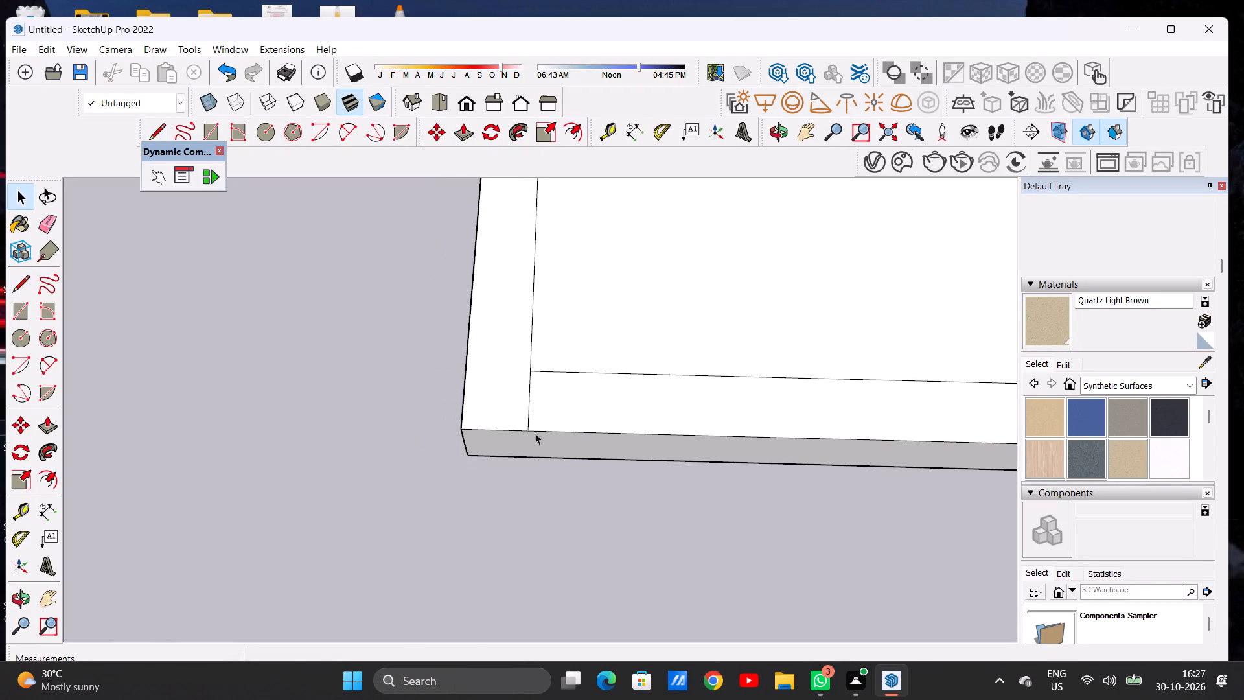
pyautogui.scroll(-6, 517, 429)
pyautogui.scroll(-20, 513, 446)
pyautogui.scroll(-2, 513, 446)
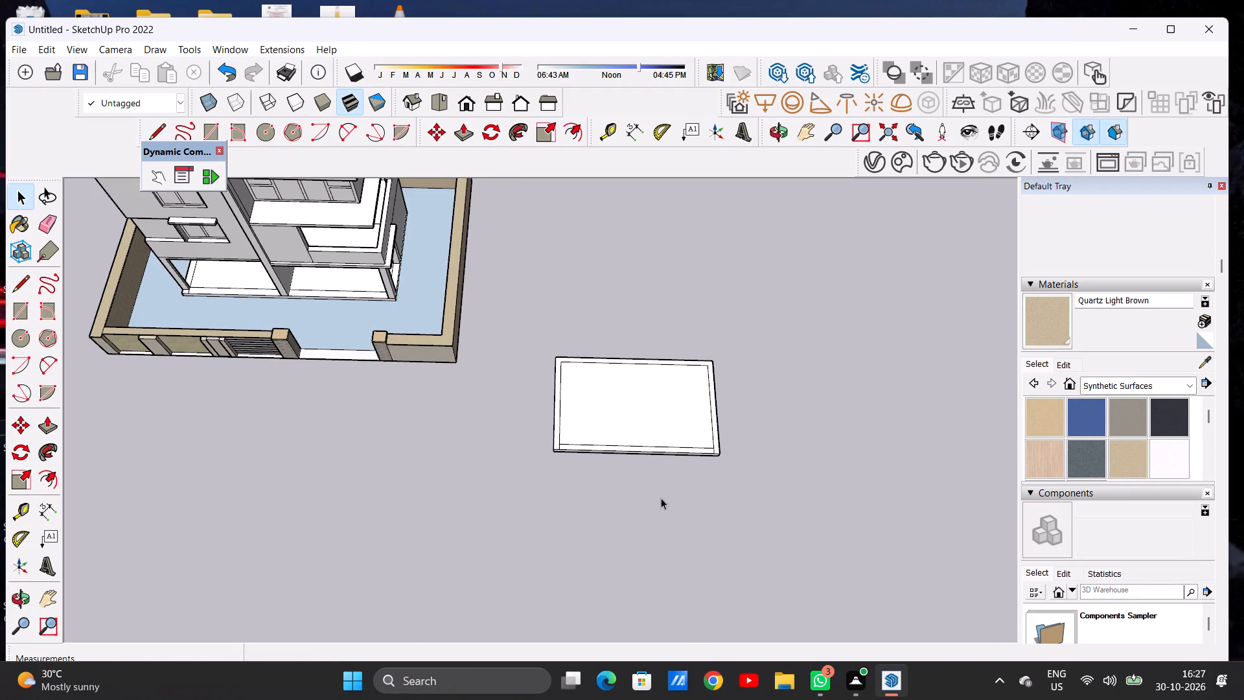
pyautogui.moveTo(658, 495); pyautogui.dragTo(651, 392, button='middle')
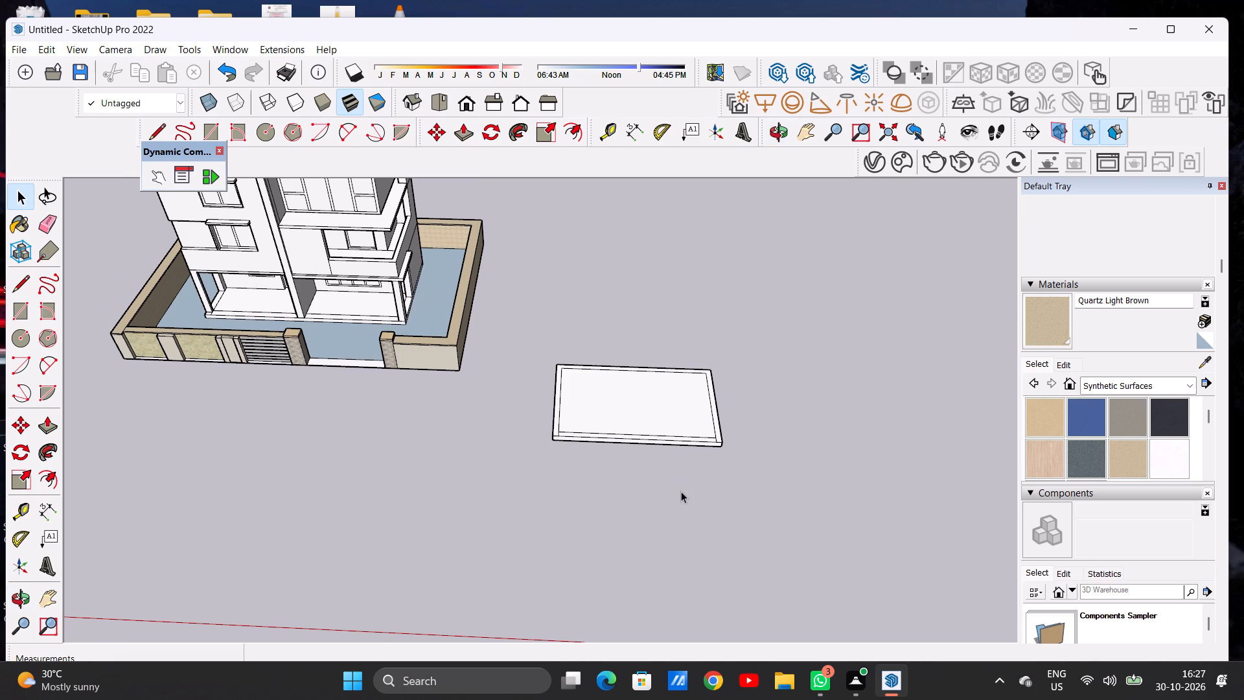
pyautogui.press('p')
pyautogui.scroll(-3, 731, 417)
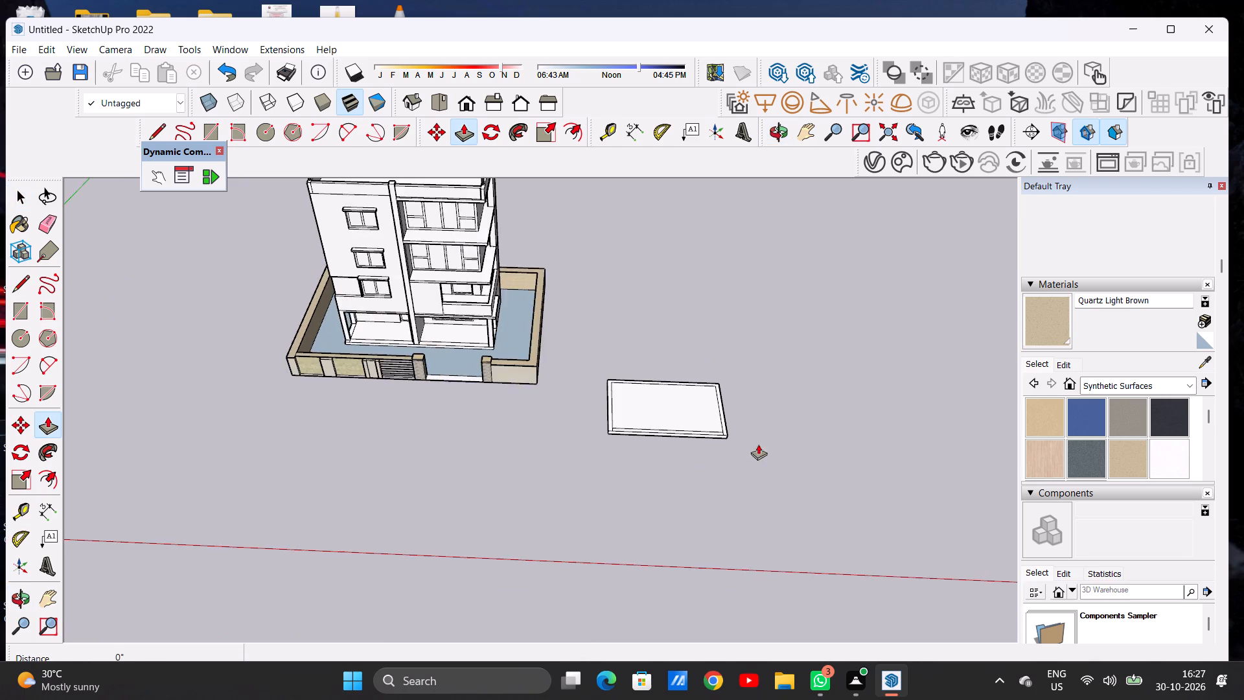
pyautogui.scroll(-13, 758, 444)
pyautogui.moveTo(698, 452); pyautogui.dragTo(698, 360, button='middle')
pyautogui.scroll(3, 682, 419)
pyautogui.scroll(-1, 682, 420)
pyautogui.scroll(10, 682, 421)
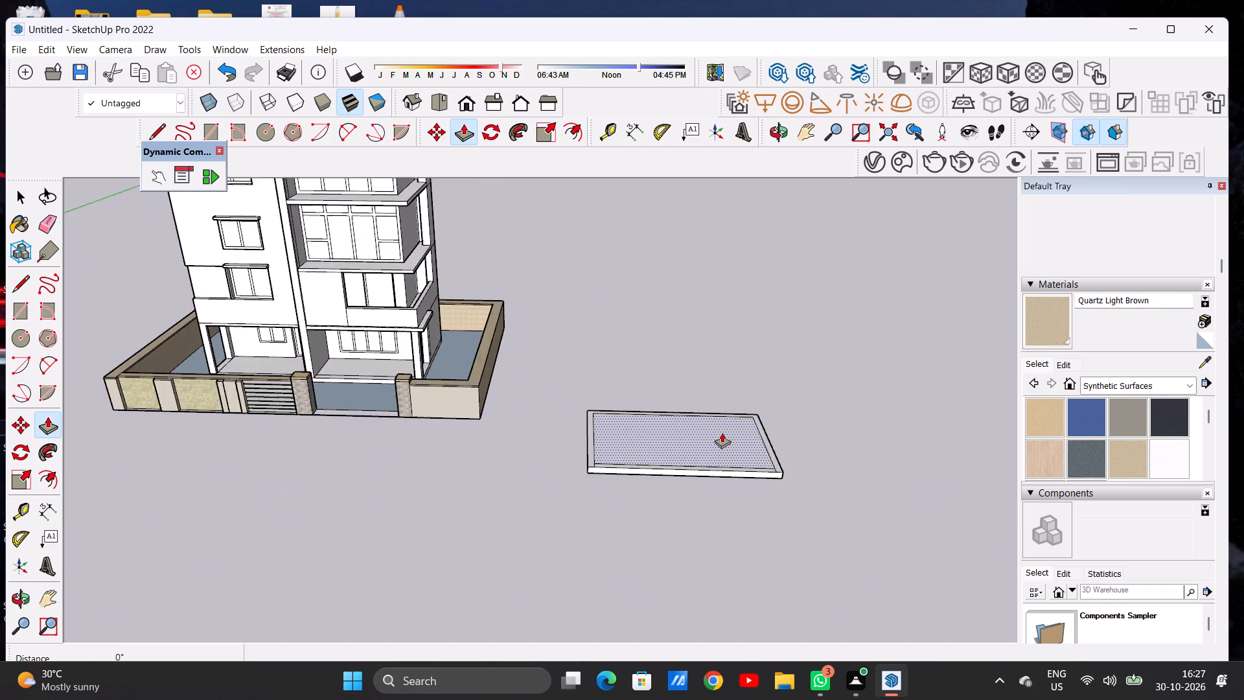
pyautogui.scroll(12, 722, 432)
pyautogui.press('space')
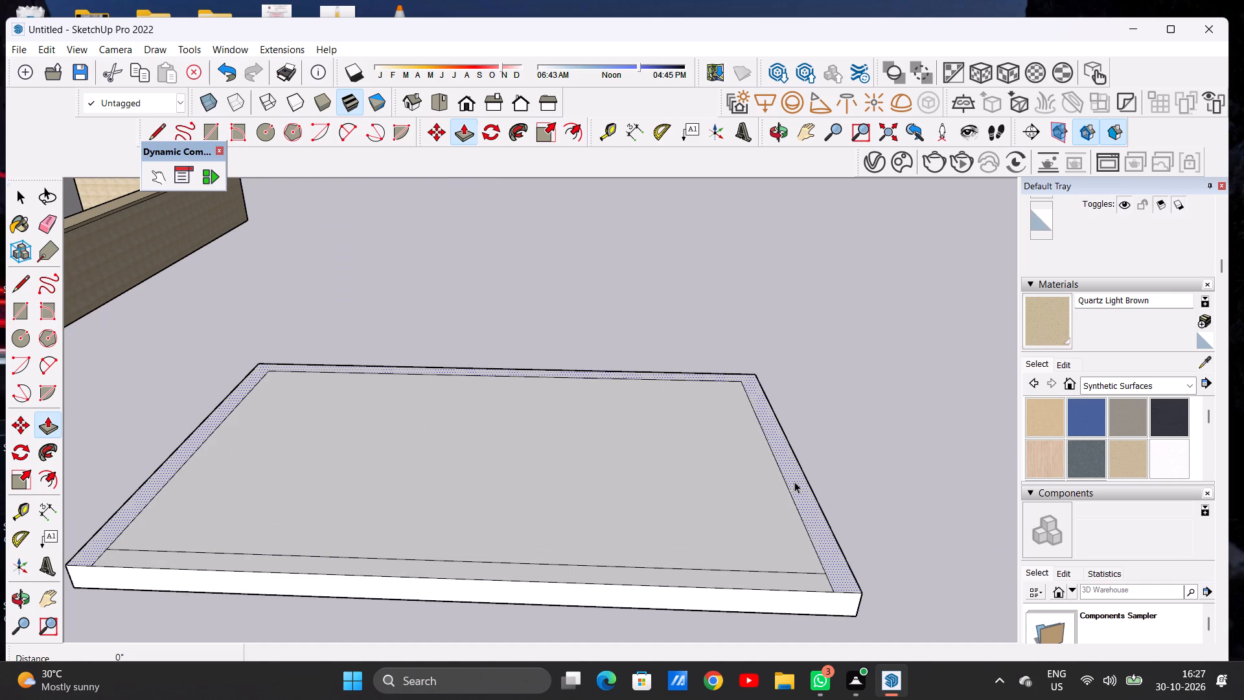
# Examine the new base slab beside the house, the whole house, and the front gate opening with its pillars and boundary wall.
pyautogui.scroll(-15, 737, 393)
pyautogui.moveTo(656, 367); pyautogui.dragTo(658, 463, button='middle')
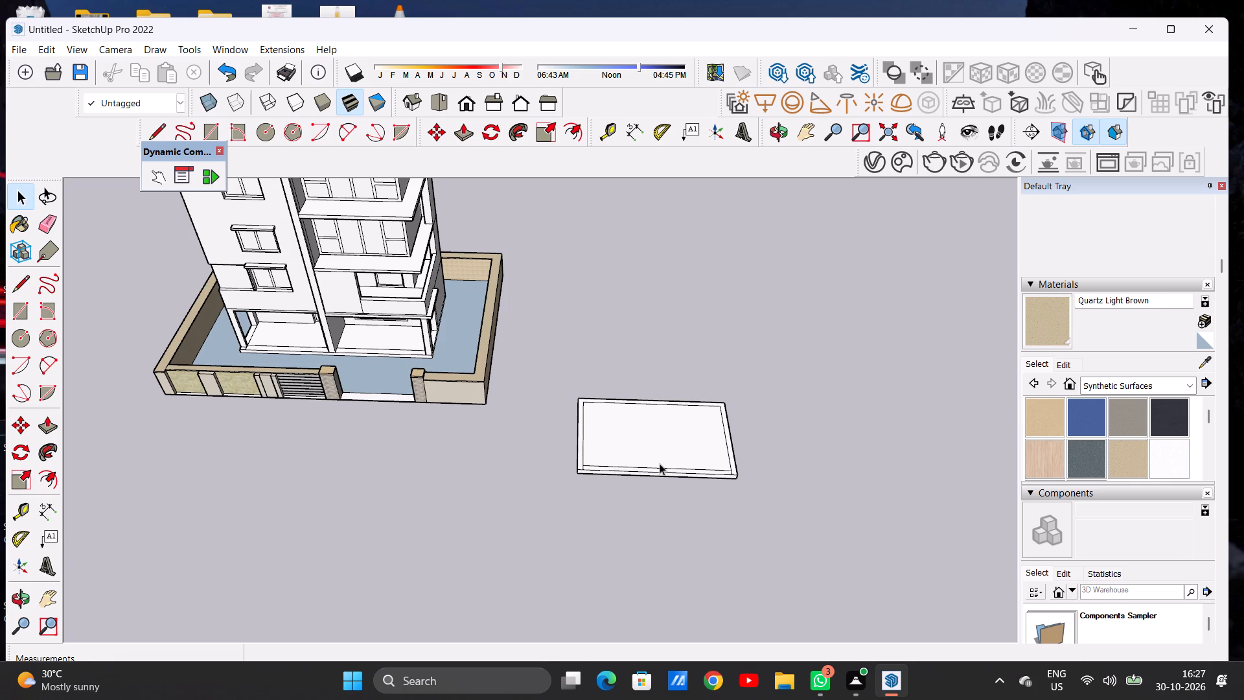
pyautogui.scroll(-11, 671, 446)
pyautogui.scroll(3, 558, 406)
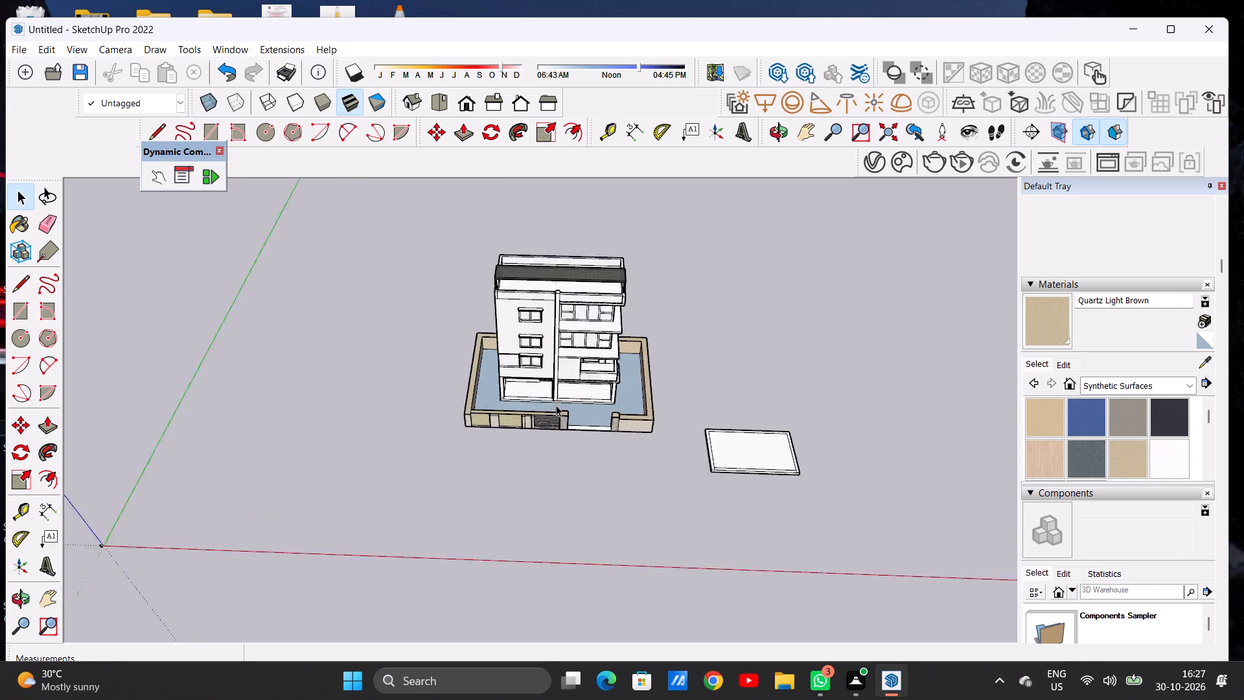
pyautogui.scroll(16, 556, 405)
pyautogui.scroll(-6, 507, 407)
pyautogui.scroll(5, 686, 421)
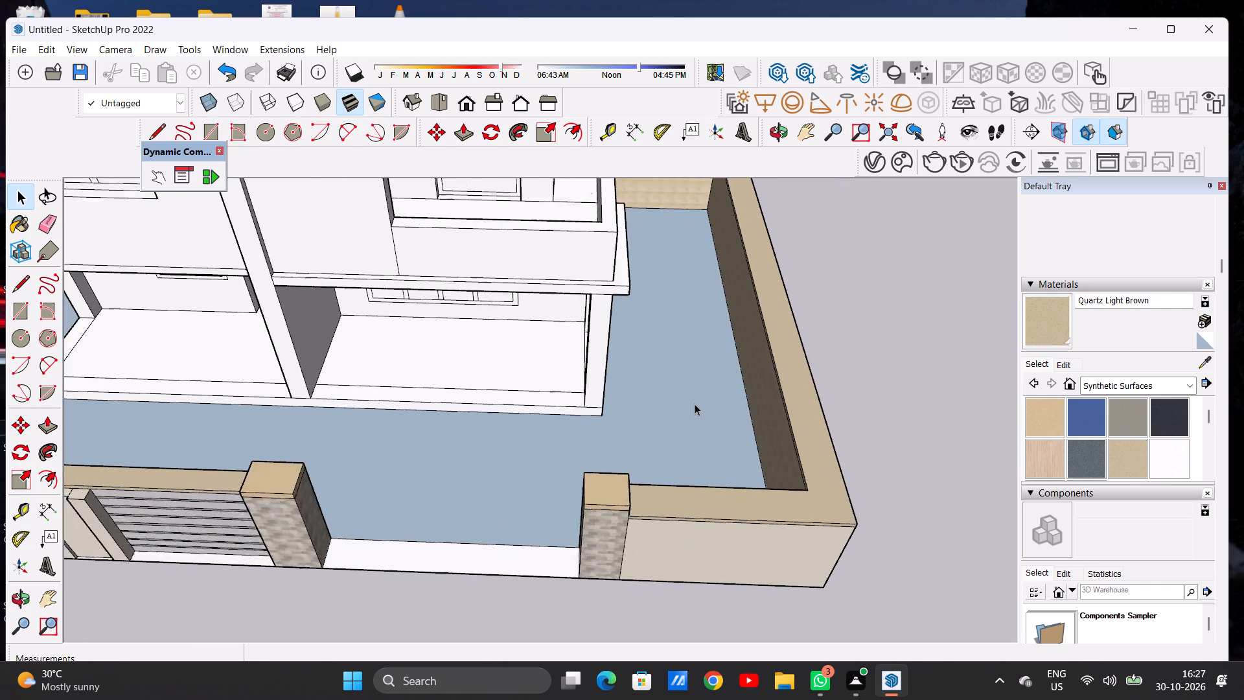
pyautogui.scroll(-2, 695, 404)
pyautogui.scroll(3, 695, 404)
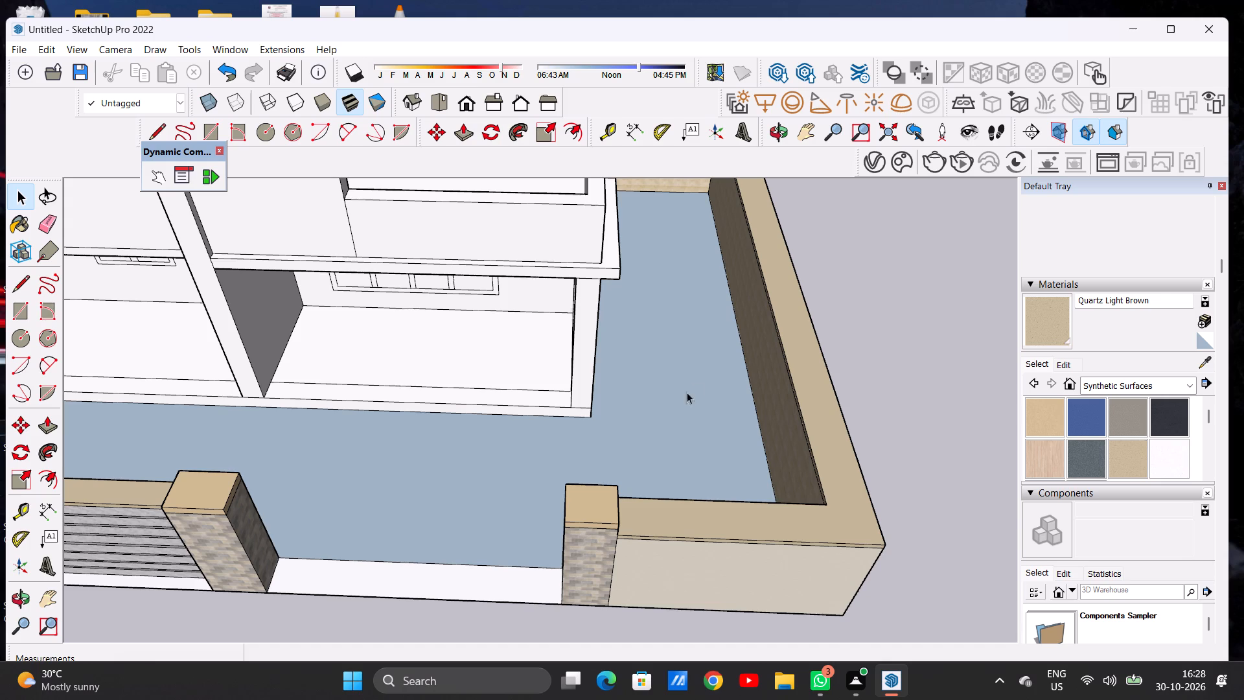
# Examine the house front, its ground-floor porch, the gate opening and the boundary wall from several distances.
pyautogui.scroll(-20, 684, 400)
pyautogui.scroll(-1, 684, 400)
pyautogui.moveTo(735, 410); pyautogui.dragTo(728, 359, button='middle')
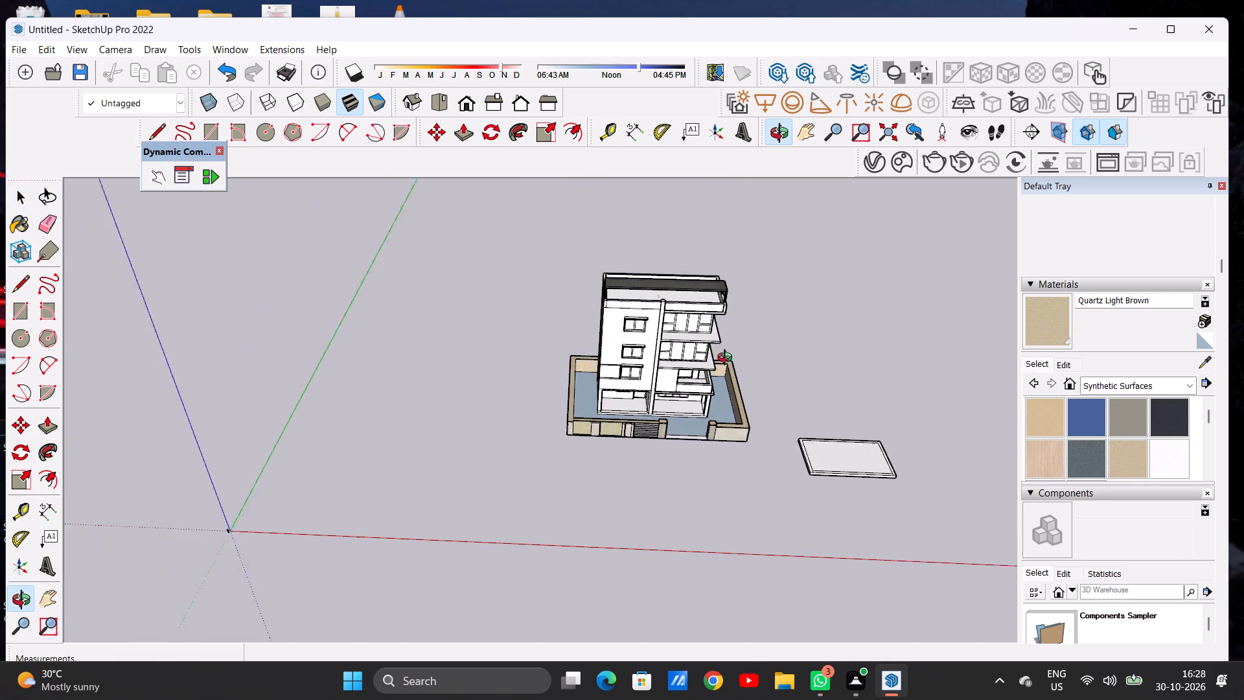
pyautogui.moveTo(728, 359); pyautogui.dragTo(720, 321, button='middle')
pyautogui.scroll(11, 693, 401)
pyautogui.moveTo(628, 443); pyautogui.dragTo(622, 391, button='middle')
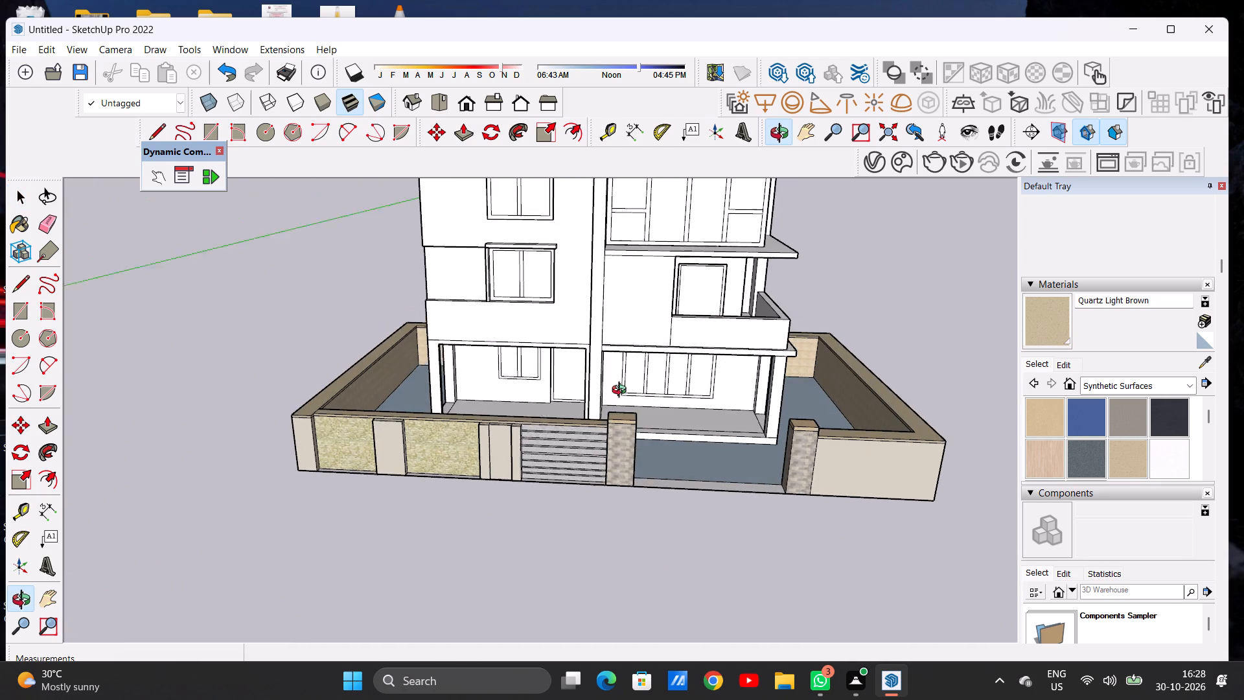
pyautogui.moveTo(622, 391); pyautogui.dragTo(622, 389, button='middle')
pyautogui.scroll(8, 622, 394)
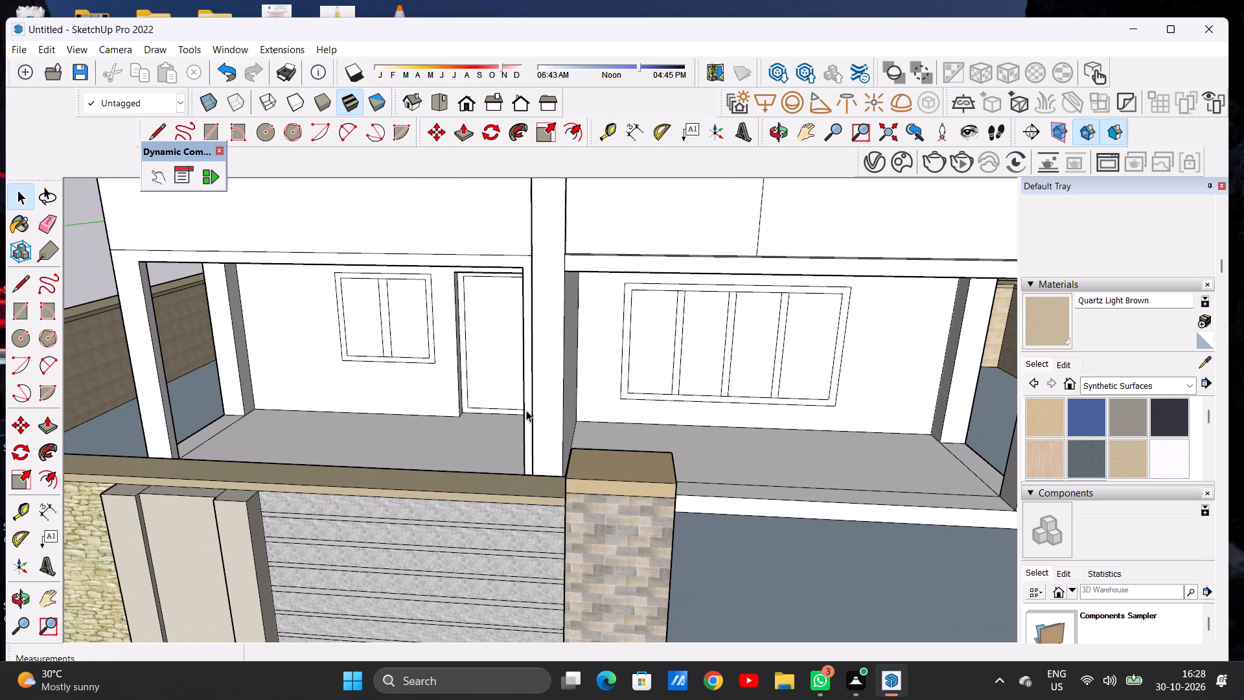
pyautogui.scroll(-6, 526, 410)
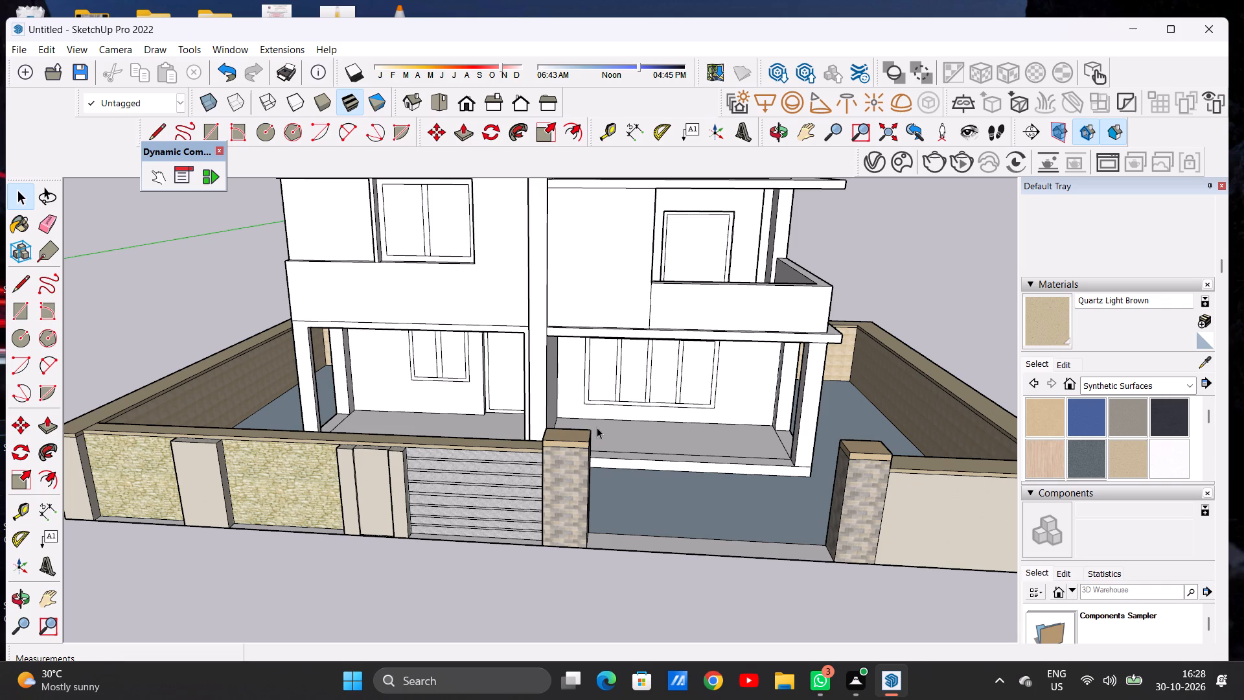
pyautogui.scroll(-5, 598, 429)
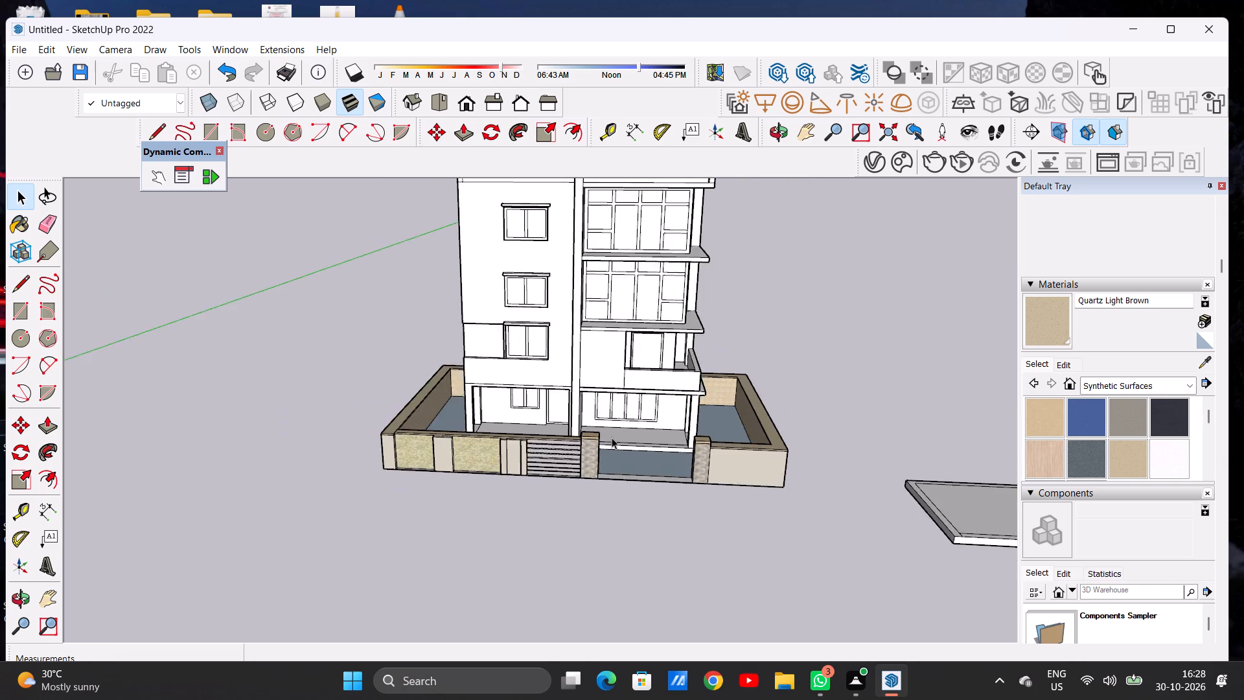
pyautogui.scroll(-13, 612, 437)
pyautogui.scroll(1, 630, 442)
pyautogui.scroll(-1, 630, 442)
pyautogui.scroll(11, 630, 442)
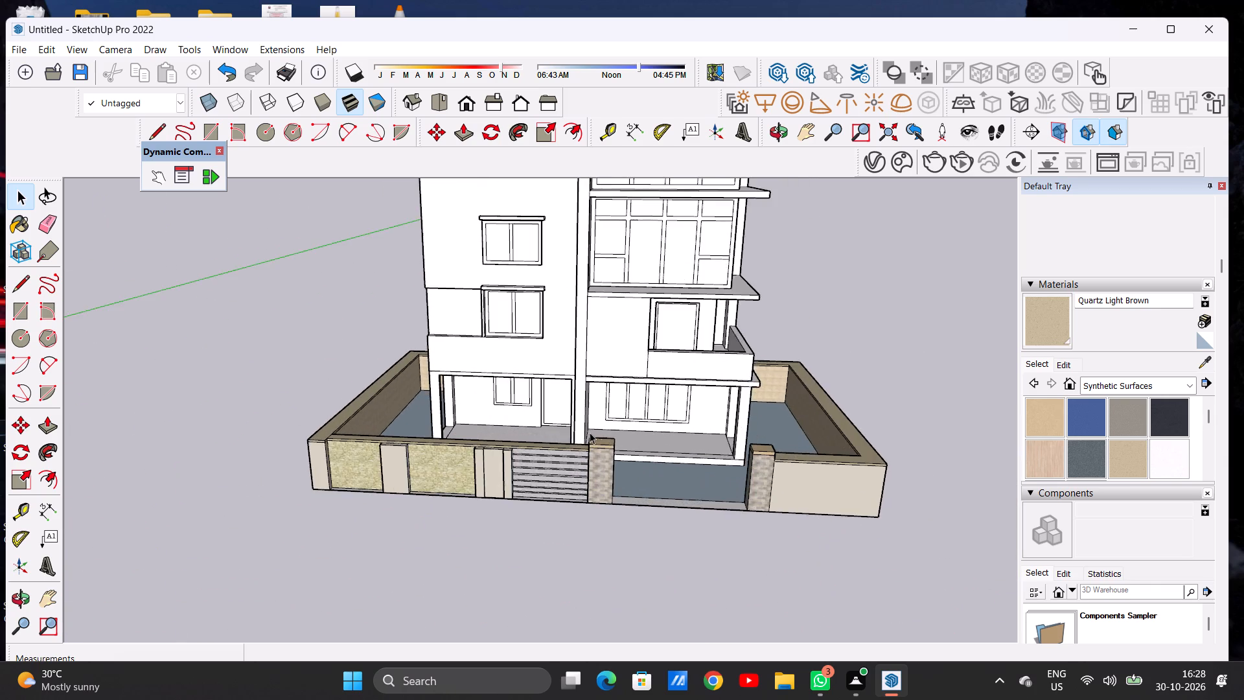
pyautogui.moveTo(595, 432); pyautogui.dragTo(617, 400, button='middle')
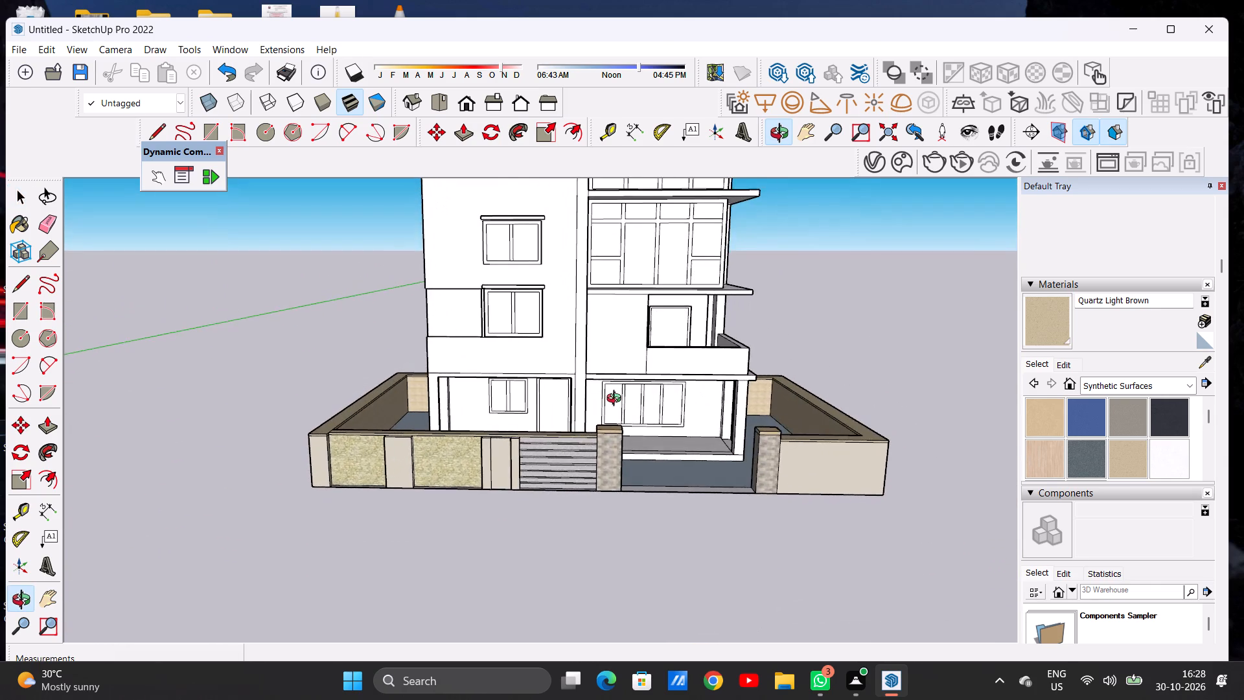
pyautogui.moveTo(617, 400); pyautogui.dragTo(608, 418, button='middle')
pyautogui.scroll(-12, 523, 449)
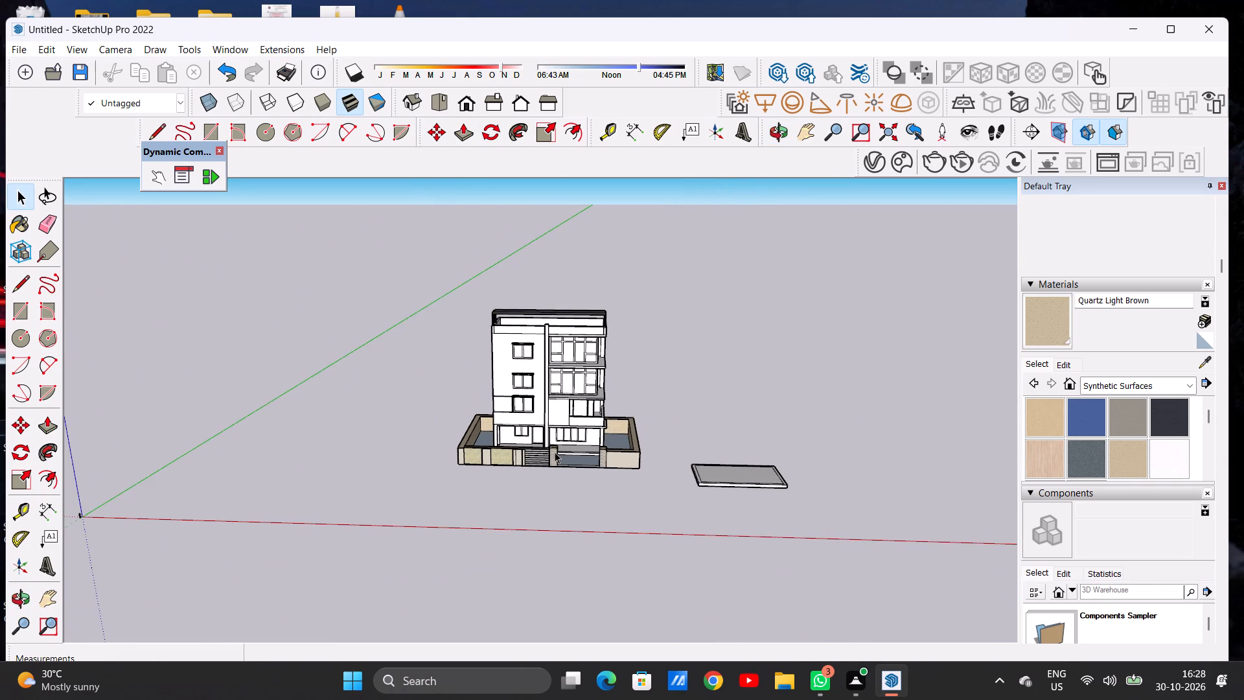
# Paint the frame of the ground-floor porch door with Wood Veneer 01 from the Wood materials.
pyautogui.scroll(20, 544, 441)
pyautogui.scroll(-1, 516, 449)
pyautogui.scroll(1, 516, 449)
pyautogui.moveTo(515, 447); pyautogui.dragTo(516, 418, button='middle')
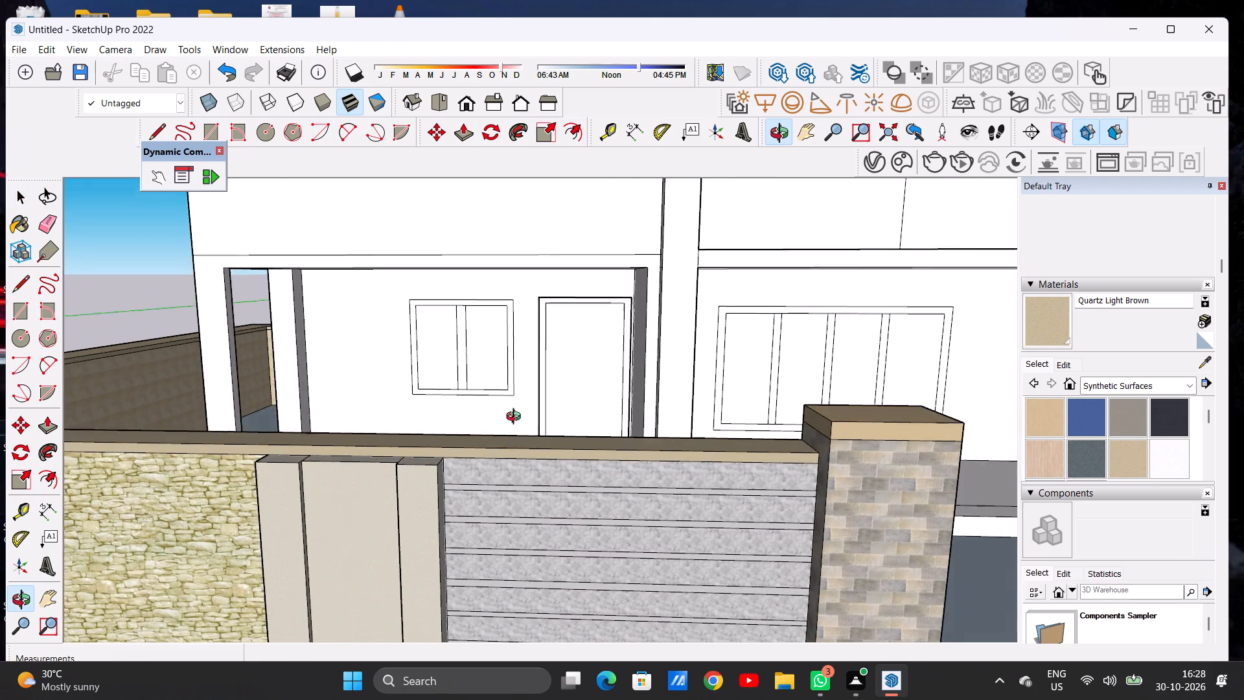
pyautogui.moveTo(516, 418); pyautogui.dragTo(516, 416, button='middle')
pyautogui.scroll(5, 583, 342)
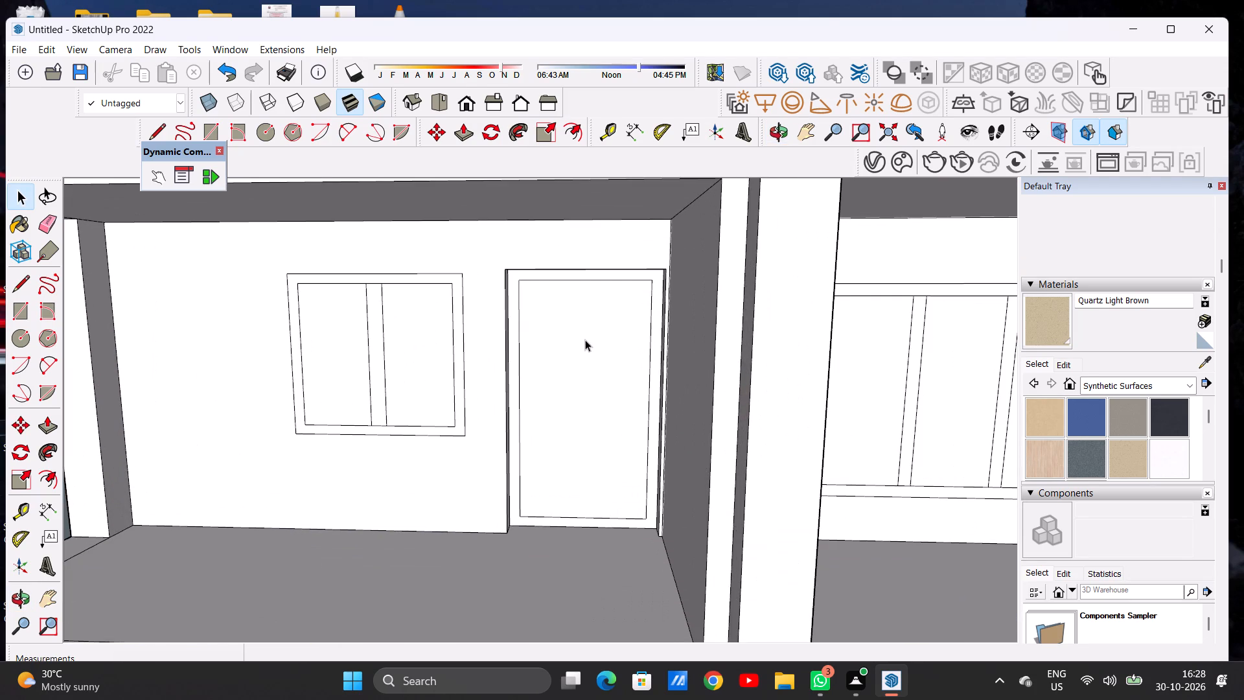
pyautogui.click(1107, 386)
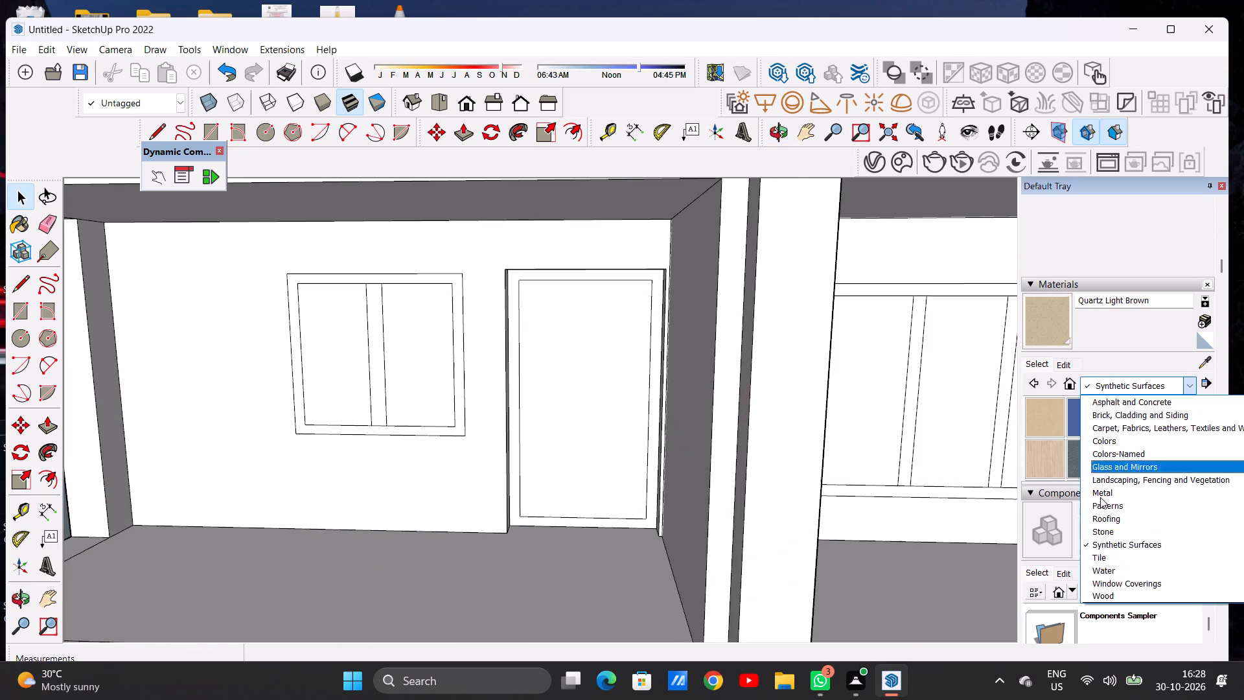
pyautogui.click(1085, 594)
pyautogui.scroll(-2, 1111, 453)
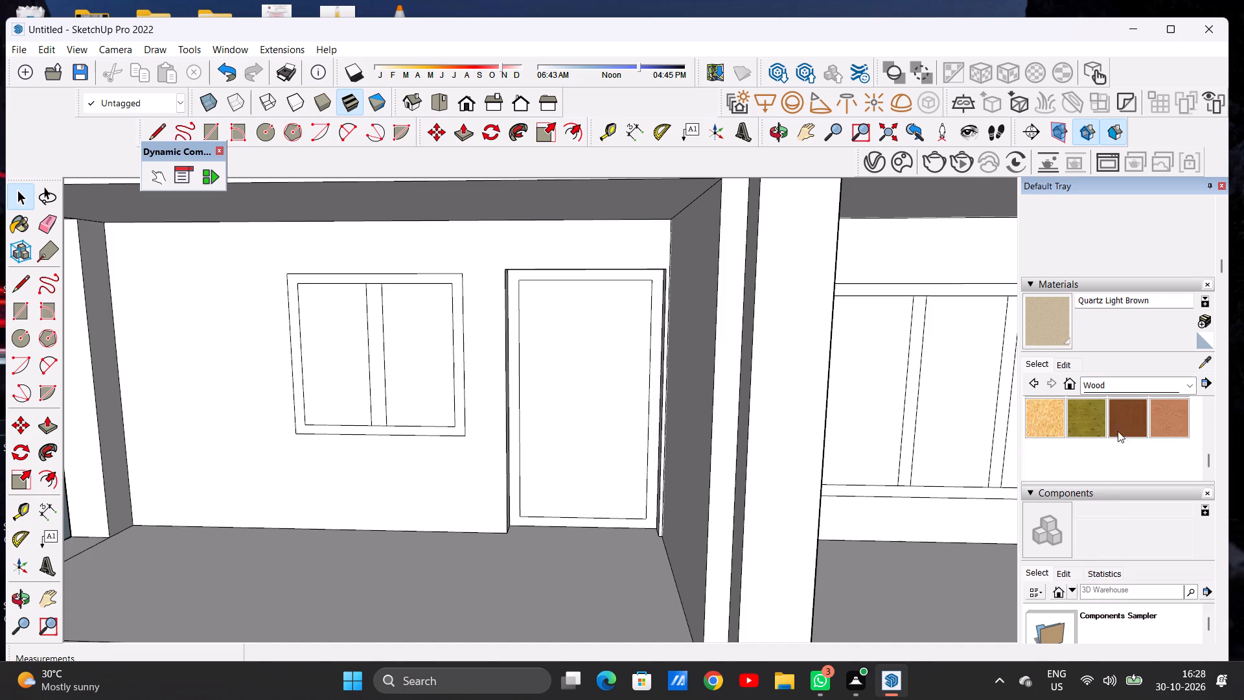
pyautogui.click(1127, 421)
pyautogui.scroll(9, 547, 406)
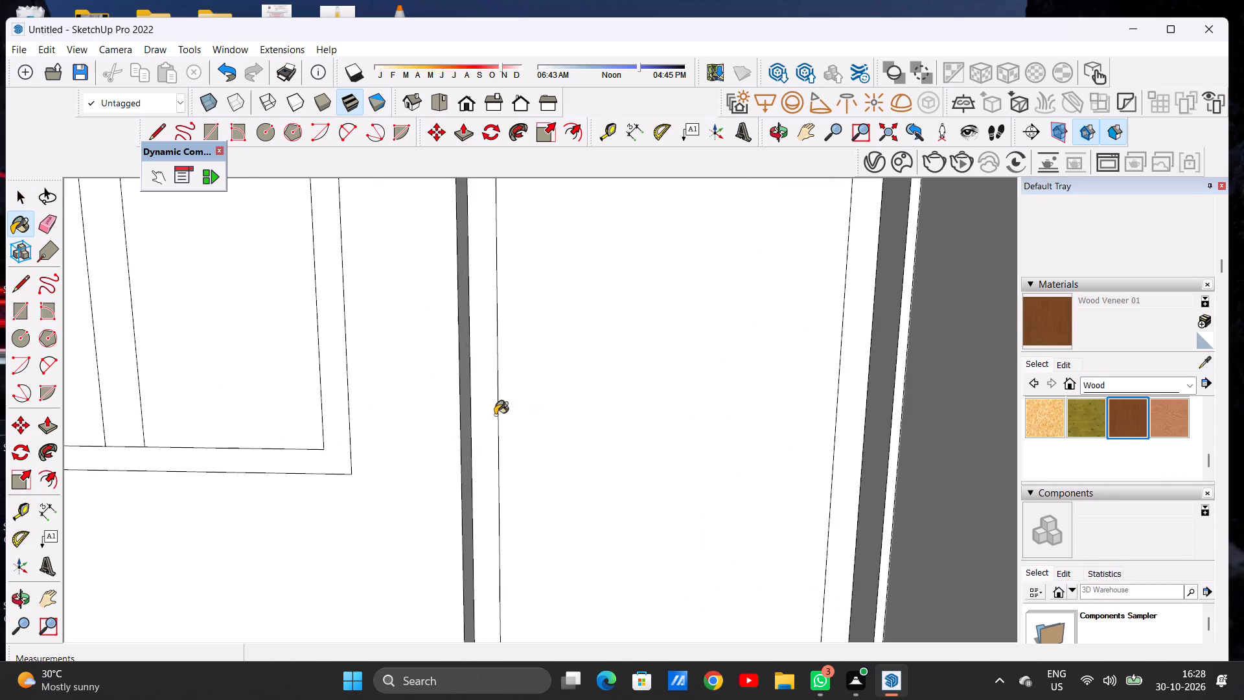
pyautogui.click(479, 415)
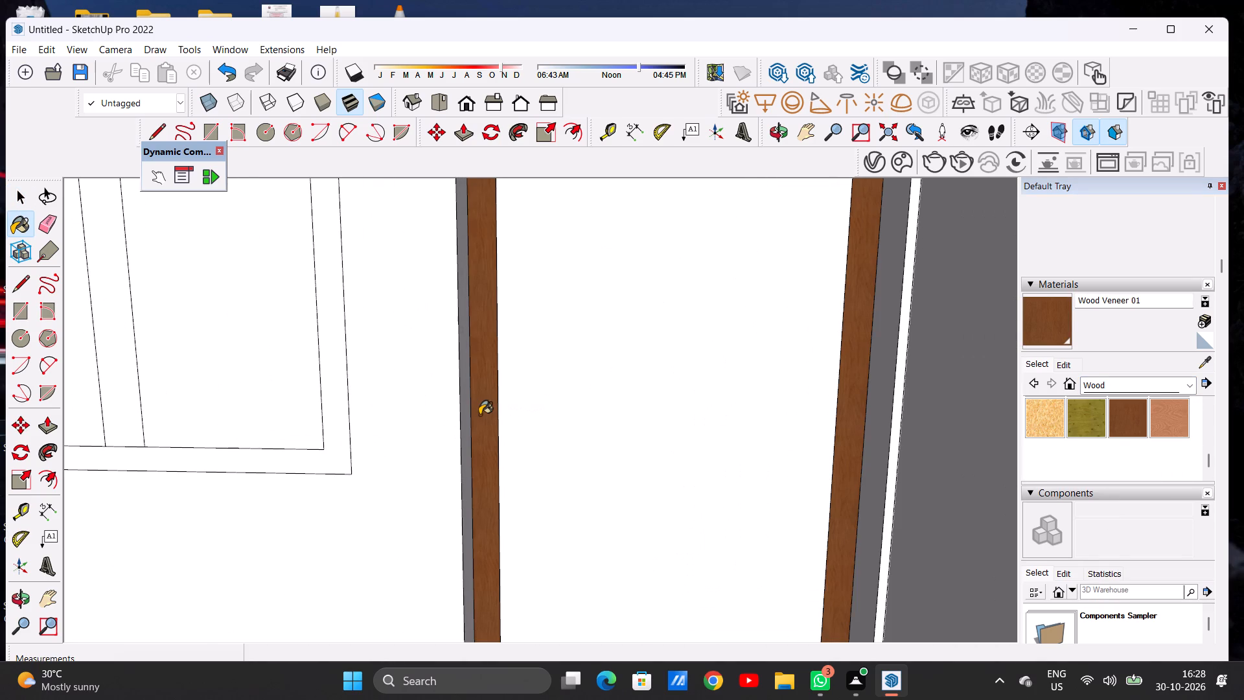
# Darken the Wood Veneer 01 material's colour to a deeper brown, slightly less dark than the deepest shade tried.
pyautogui.scroll(1, 479, 415)
pyautogui.scroll(-2, 496, 393)
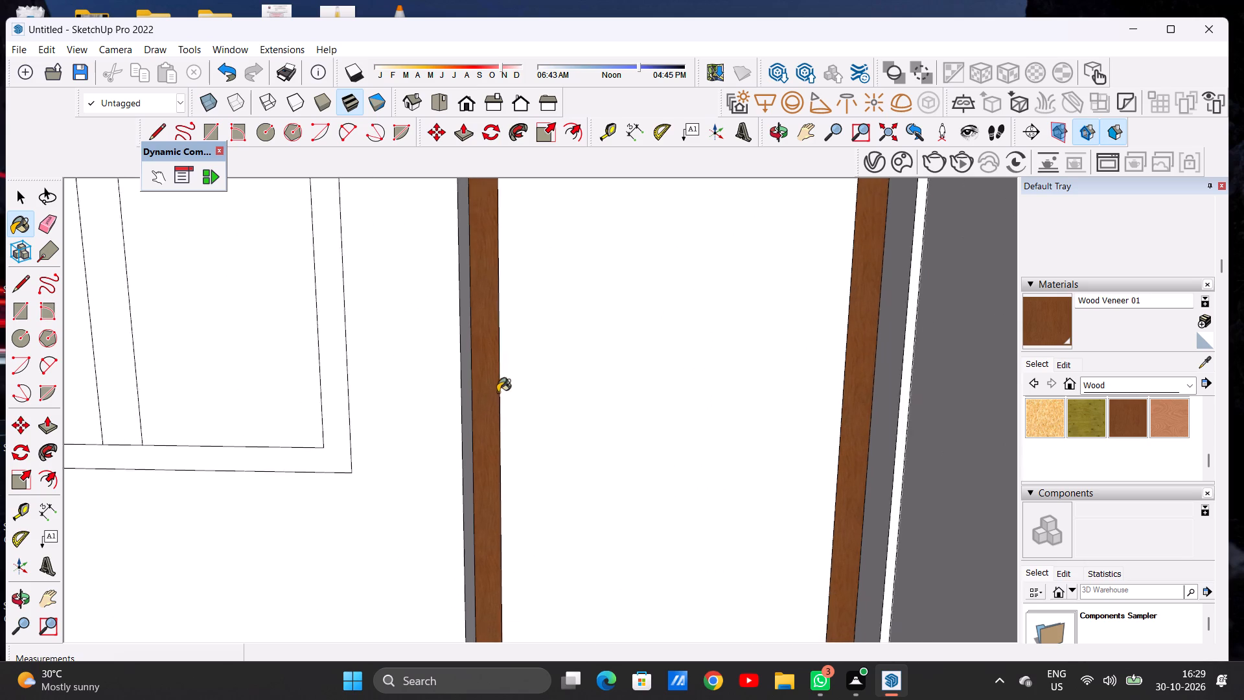
pyautogui.scroll(-7, 498, 392)
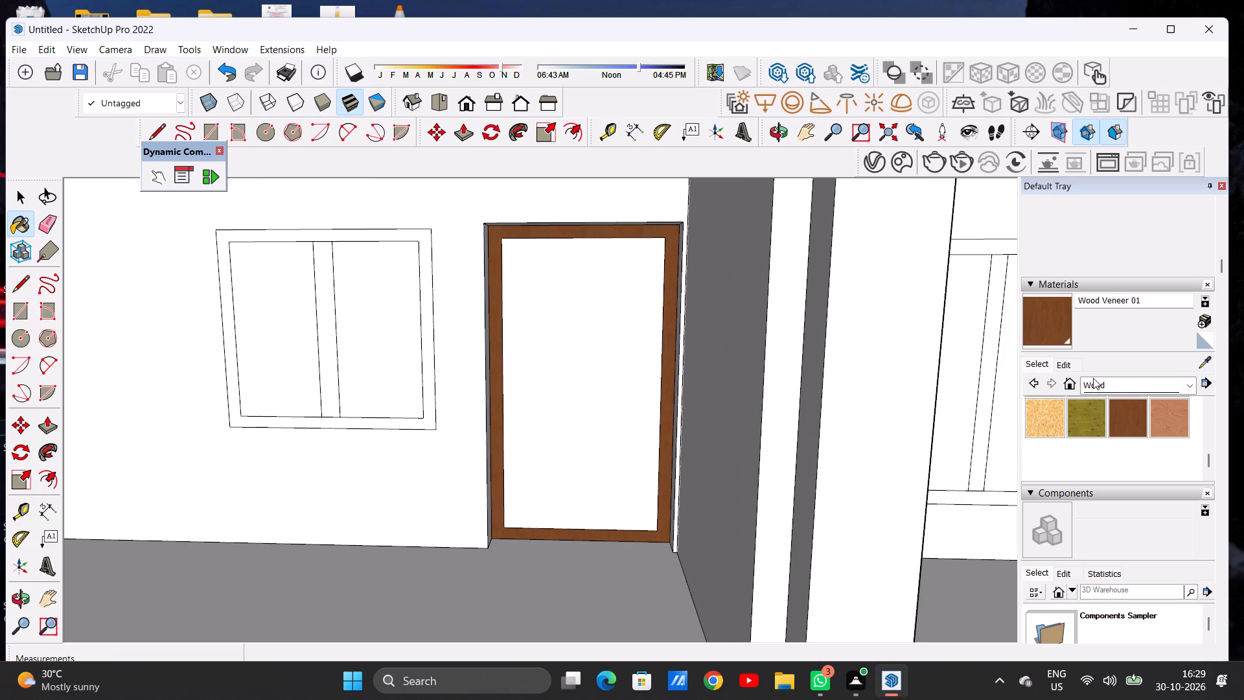
pyautogui.click(1066, 364)
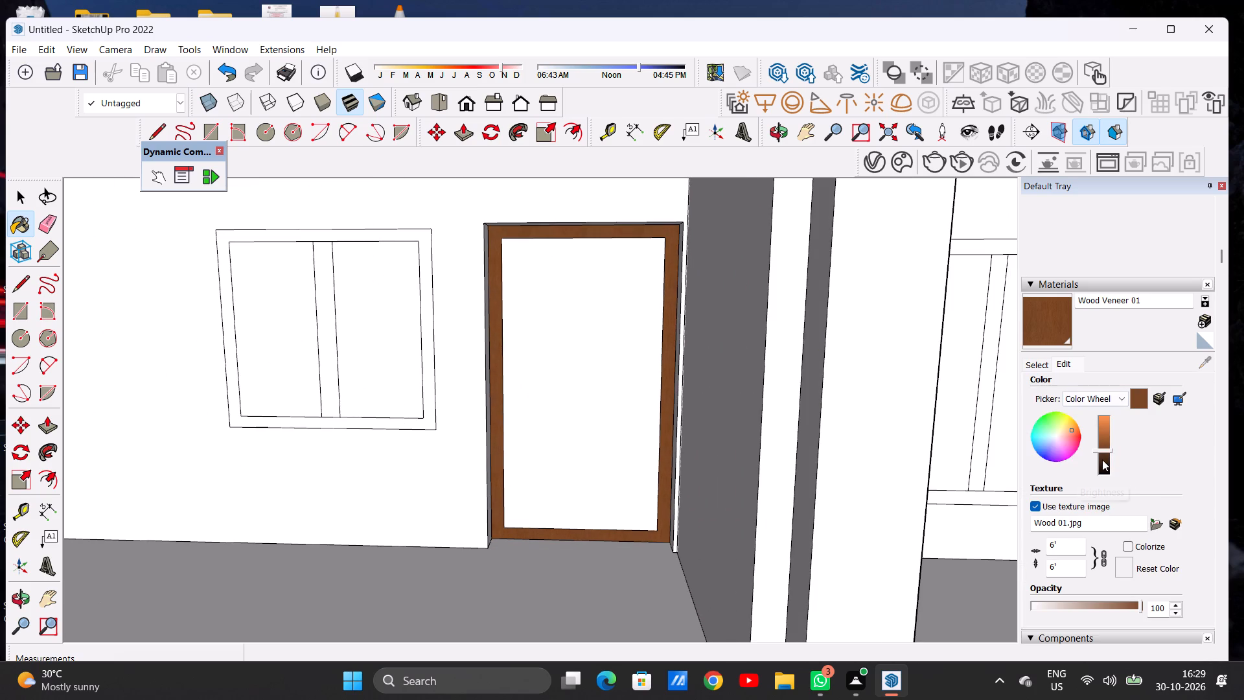
pyautogui.click(1102, 460)
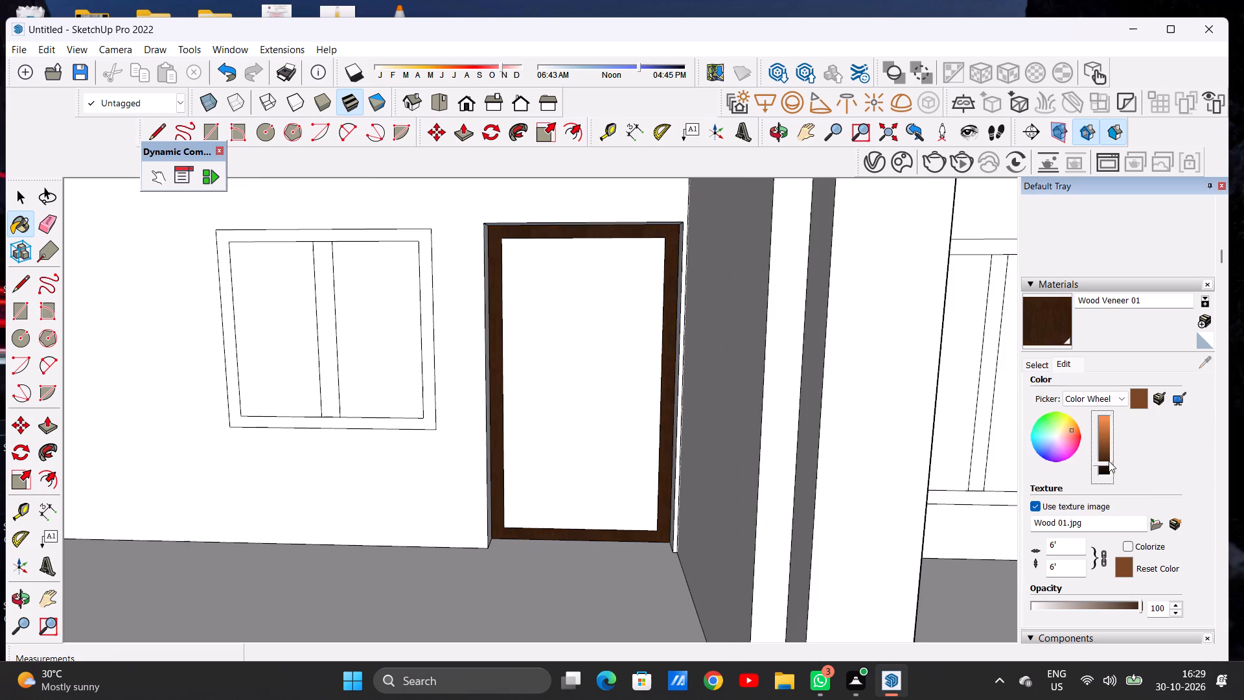
pyautogui.click(1105, 456)
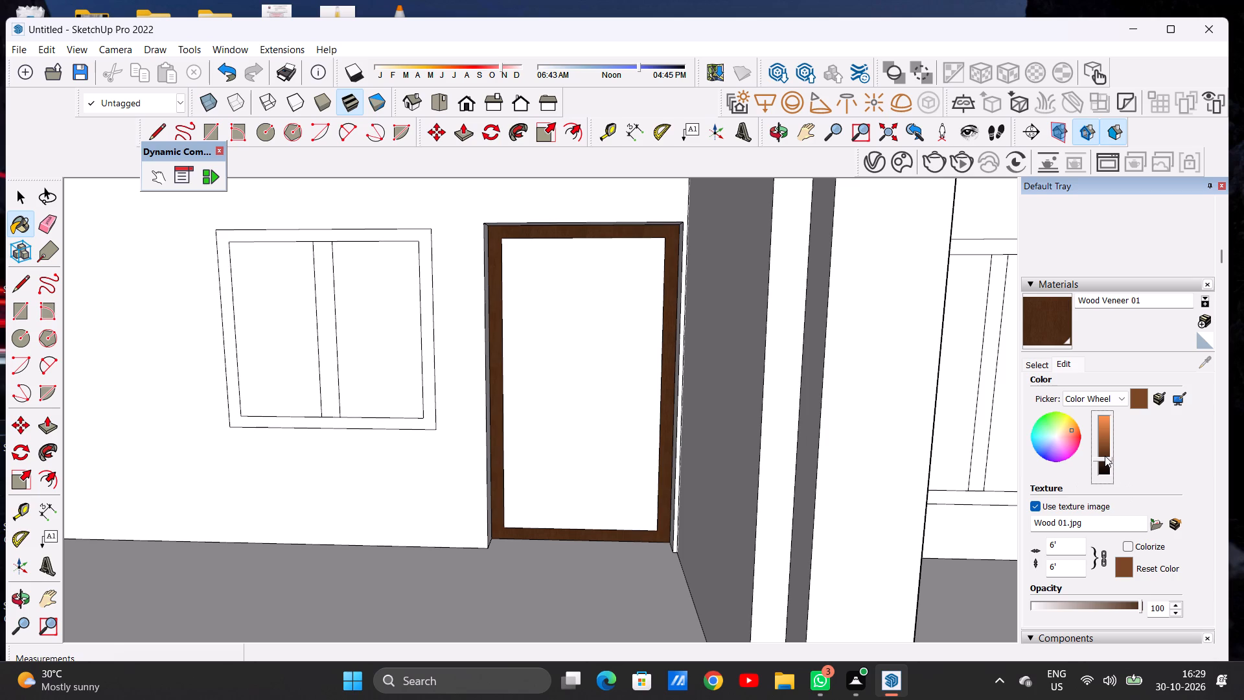
pyautogui.click(1105, 453)
# Paint the inner panel of the ground-floor porch door with the darkened Wood Veneer 01.
pyautogui.scroll(5, 624, 361)
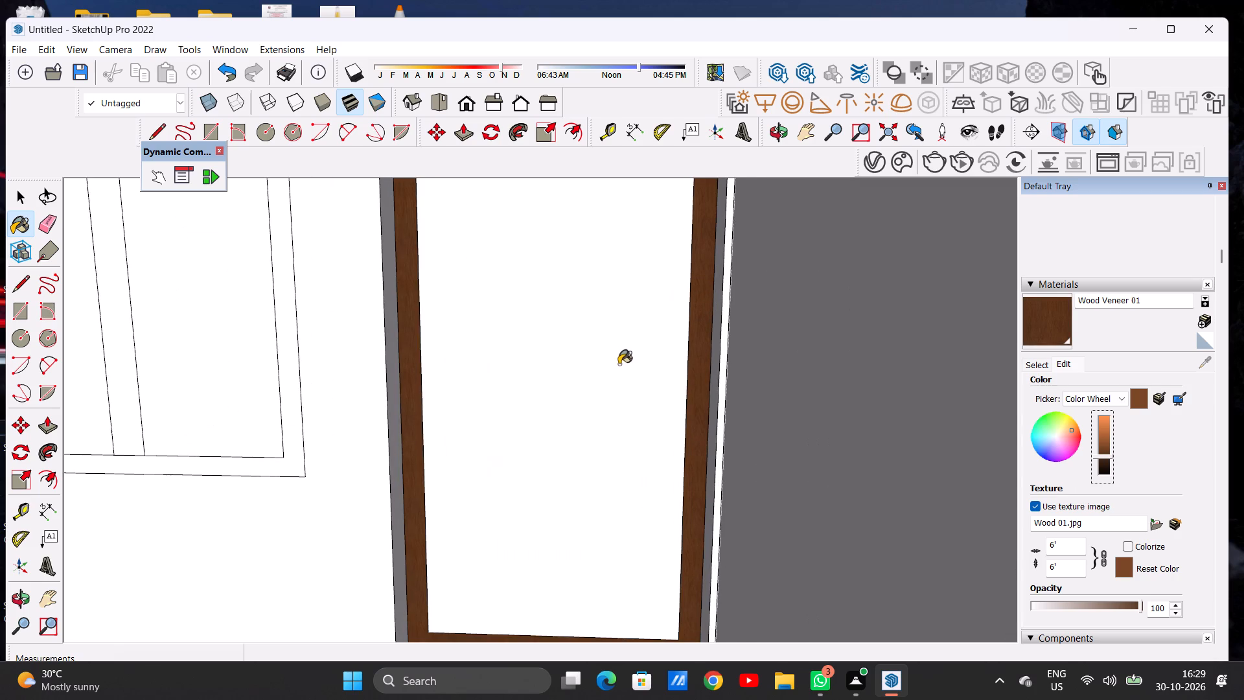
pyautogui.click(614, 366)
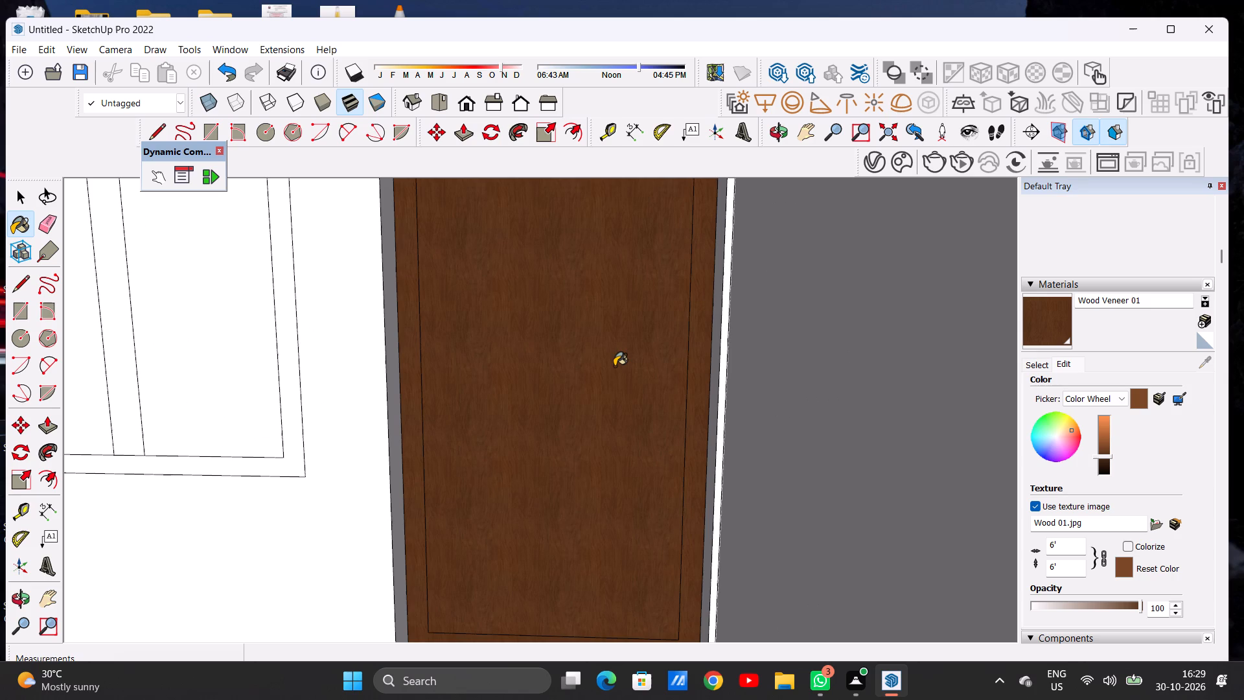
# Examine the wood-painted porch door, the unpainted window beside it, and the surrounding house front.
pyautogui.scroll(-14, 614, 367)
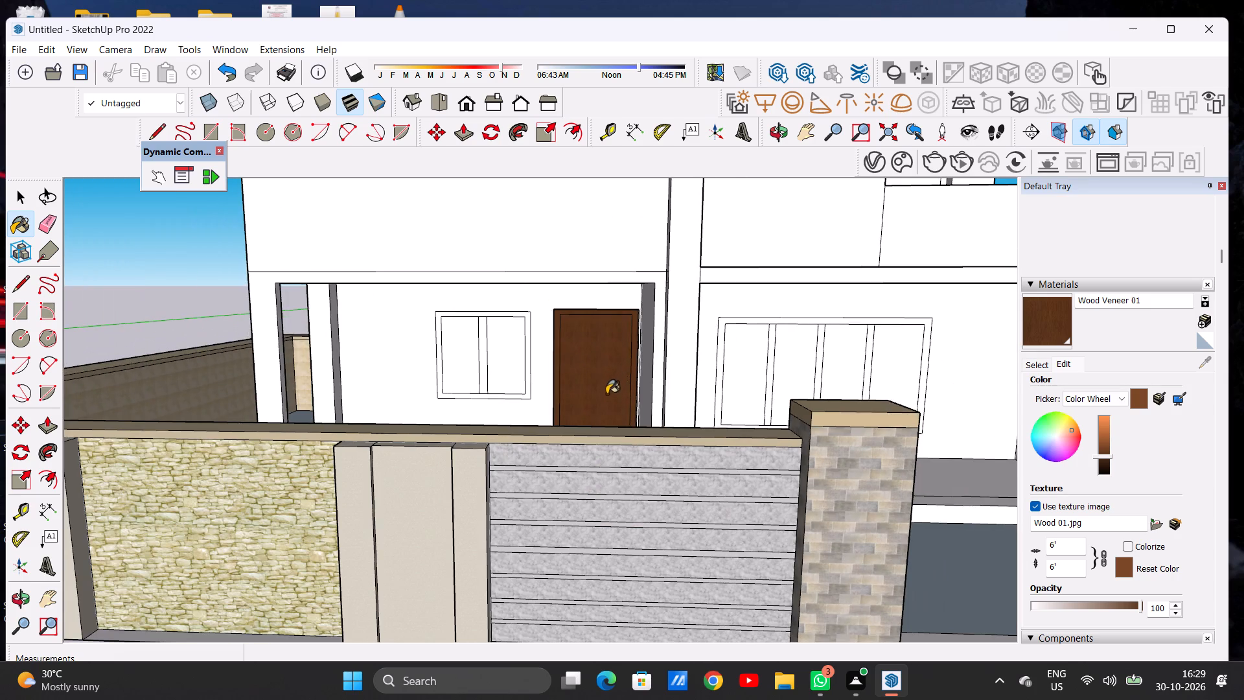
pyautogui.moveTo(602, 393); pyautogui.dragTo(599, 450, button='middle')
pyautogui.scroll(7, 609, 369)
pyautogui.scroll(-1, 592, 397)
pyautogui.scroll(3, 592, 397)
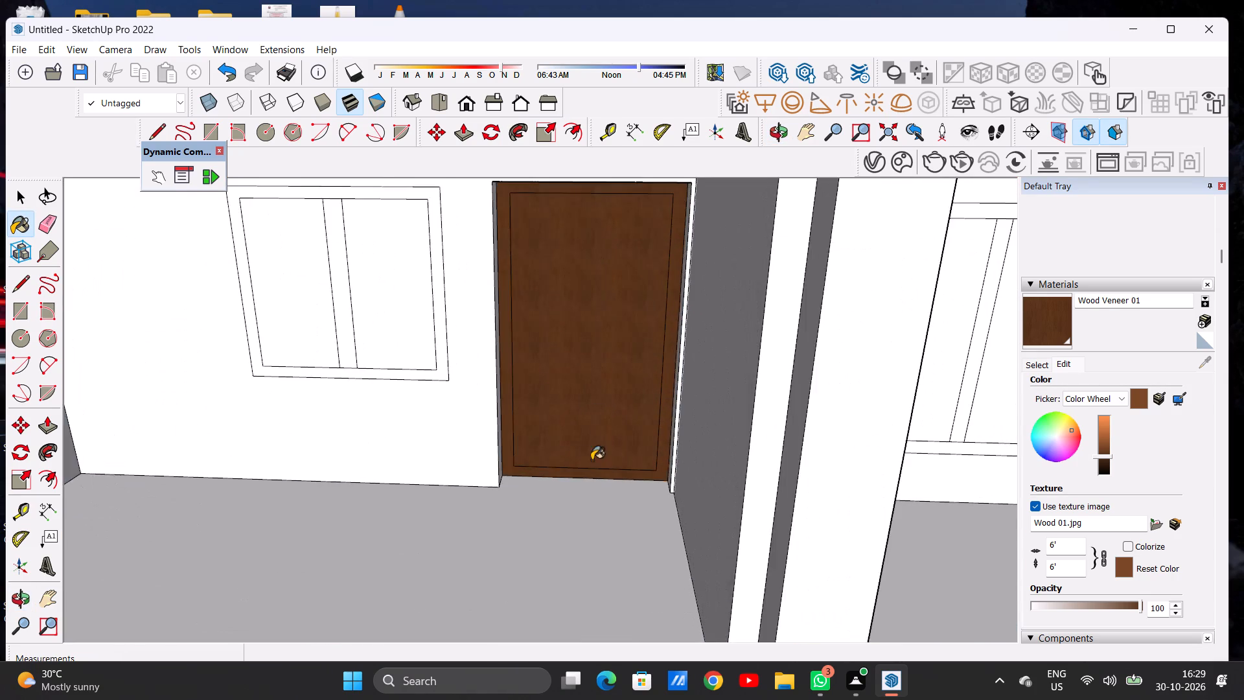
pyautogui.moveTo(592, 460); pyautogui.dragTo(581, 414, button='middle')
pyautogui.scroll(-3, 573, 451)
pyautogui.scroll(1, 571, 458)
pyautogui.scroll(-9, 571, 458)
pyautogui.scroll(4, 564, 395)
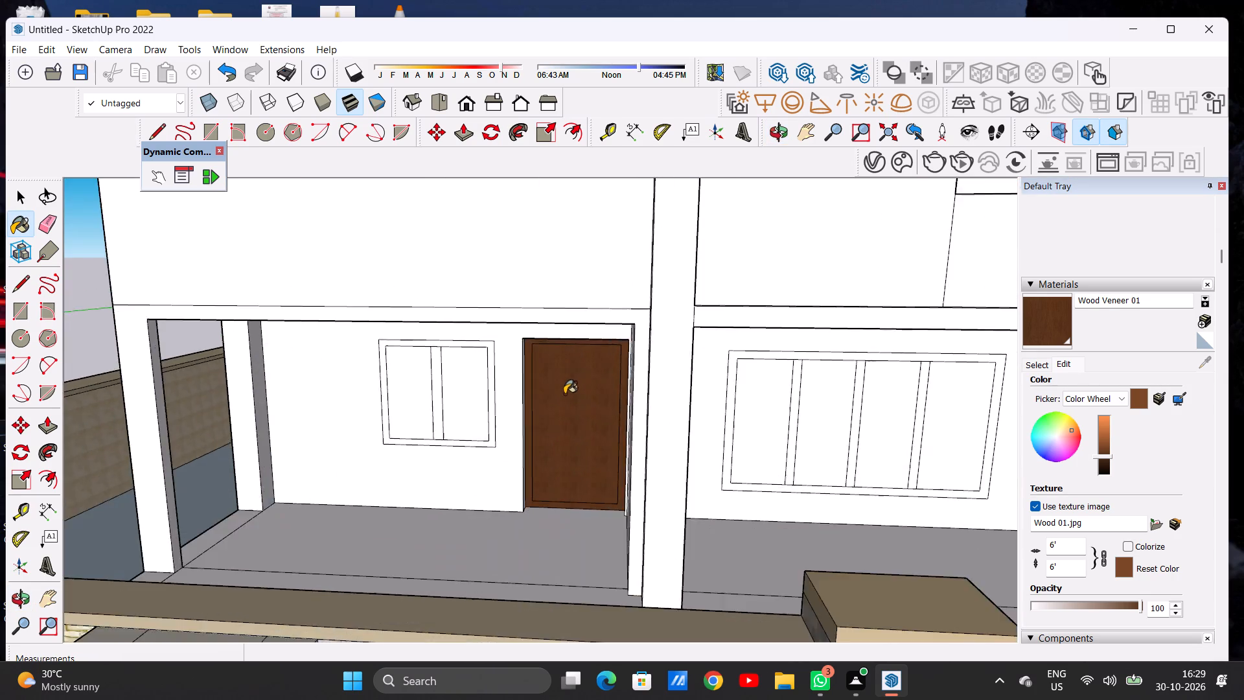
pyautogui.scroll(8, 564, 394)
pyautogui.scroll(-7, 554, 374)
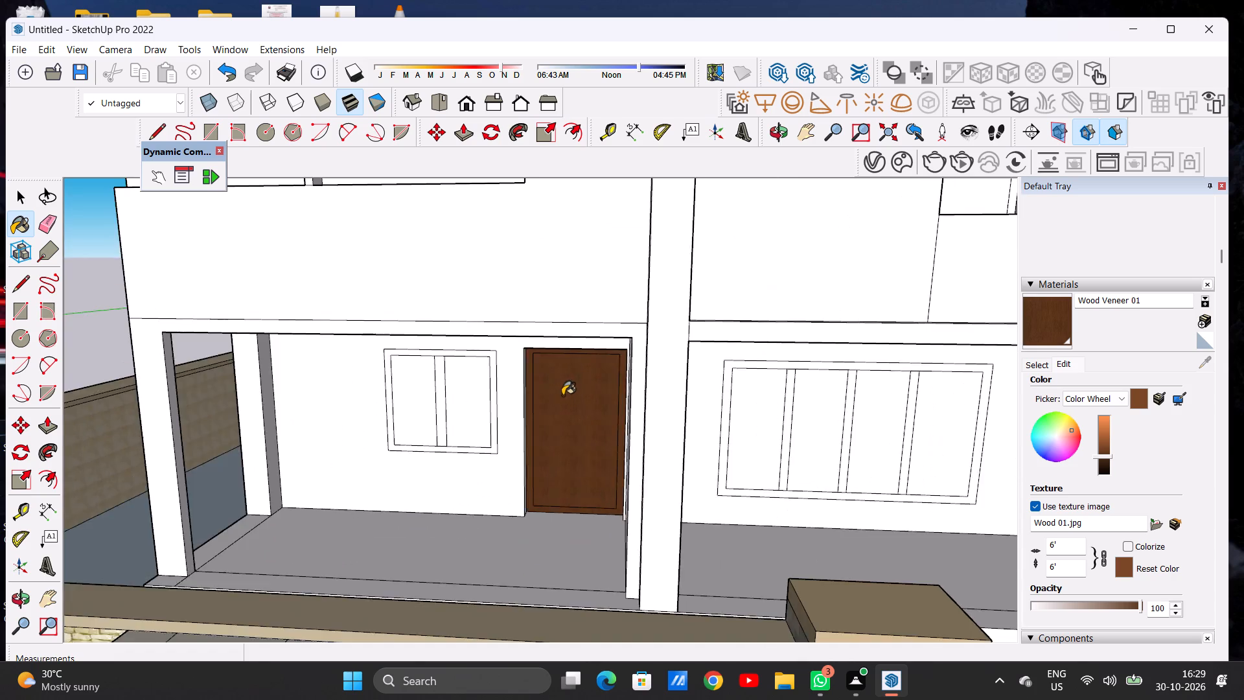
pyautogui.scroll(-7, 562, 395)
pyautogui.moveTo(601, 416); pyautogui.dragTo(584, 378, button='middle')
pyautogui.scroll(1, 584, 378)
pyautogui.scroll(-1, 584, 378)
pyautogui.scroll(1, 584, 379)
pyautogui.scroll(-1, 584, 379)
pyautogui.scroll(16, 584, 379)
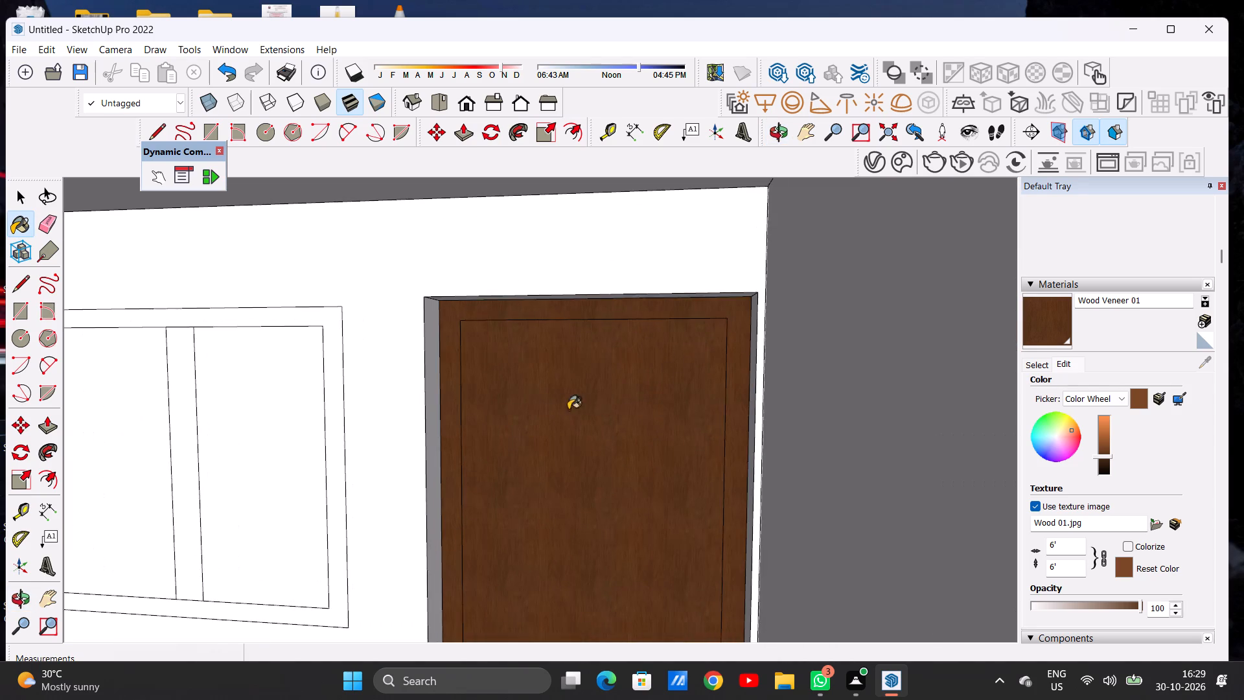
pyautogui.middleClick(588, 424)
pyautogui.scroll(-3, 593, 415)
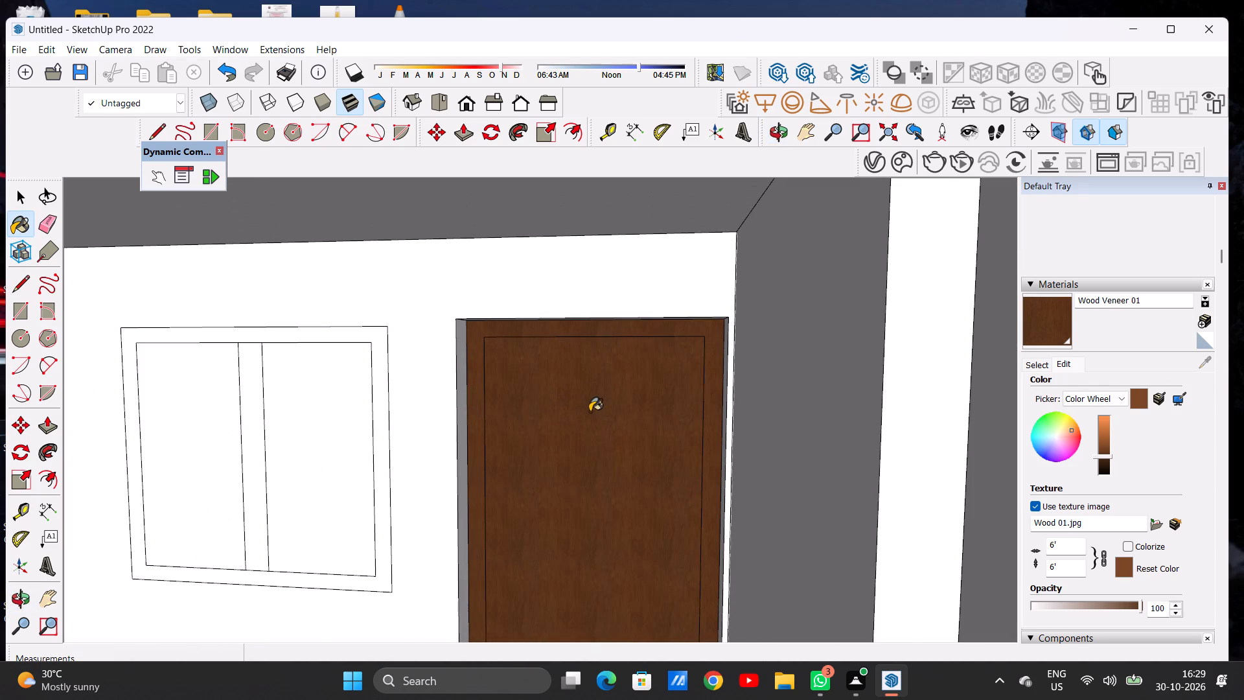
pyautogui.press('space')
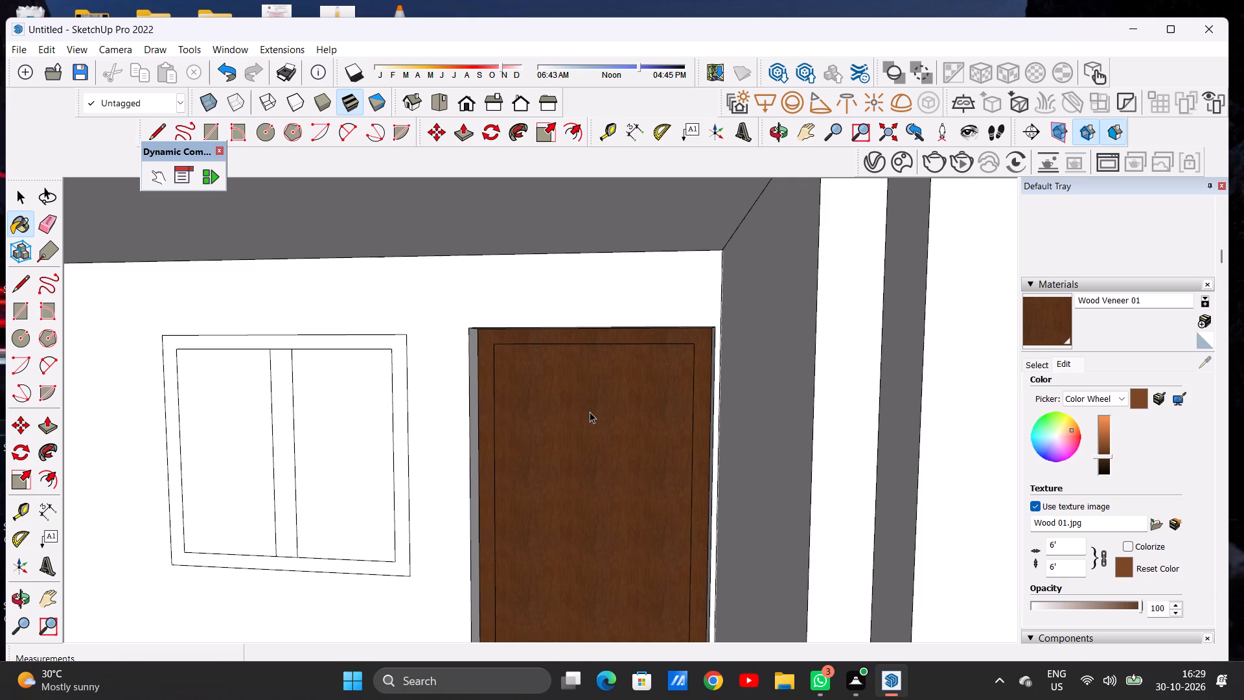
pyautogui.scroll(-8, 590, 412)
pyautogui.scroll(1, 581, 402)
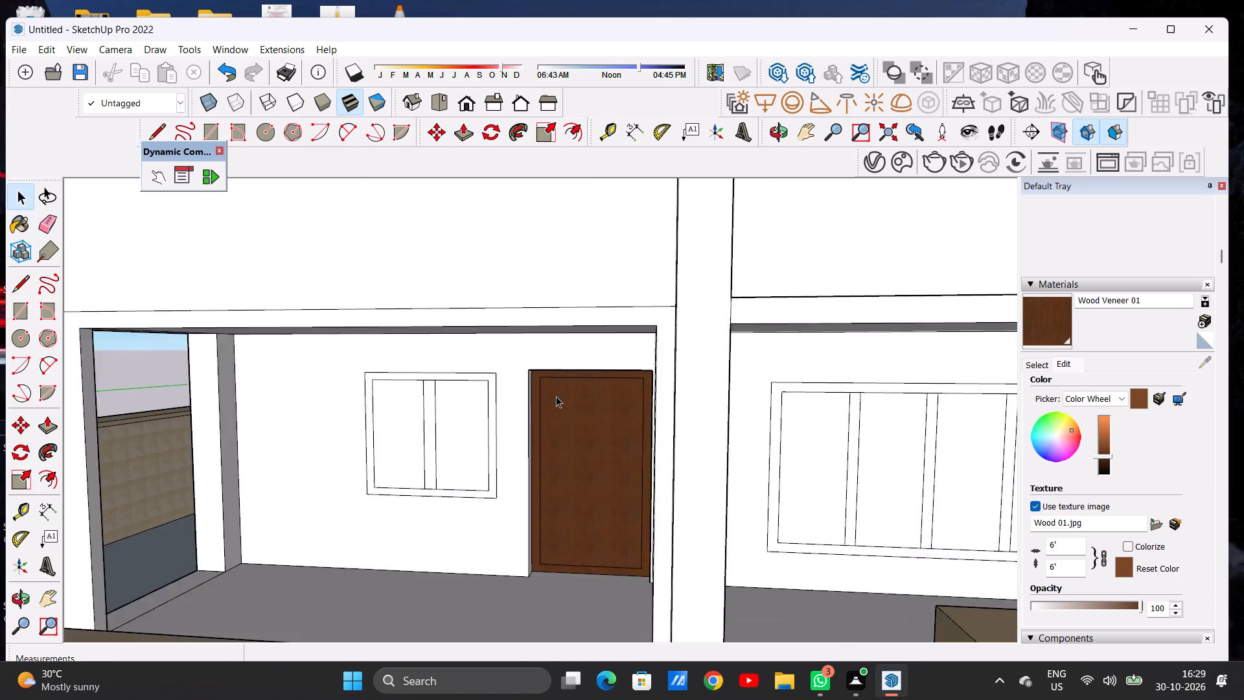
pyautogui.scroll(-7, 553, 400)
pyautogui.scroll(10, 547, 443)
pyautogui.scroll(-1, 478, 405)
pyautogui.scroll(4, 479, 404)
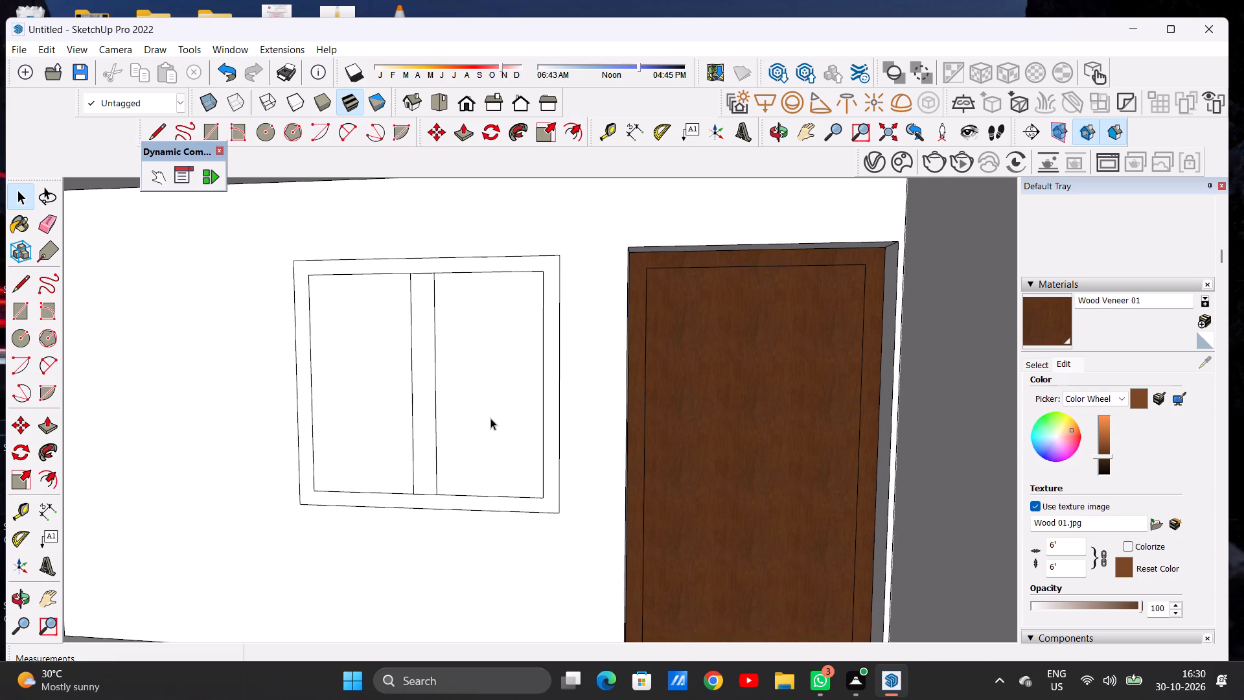
pyautogui.scroll(-12, 505, 417)
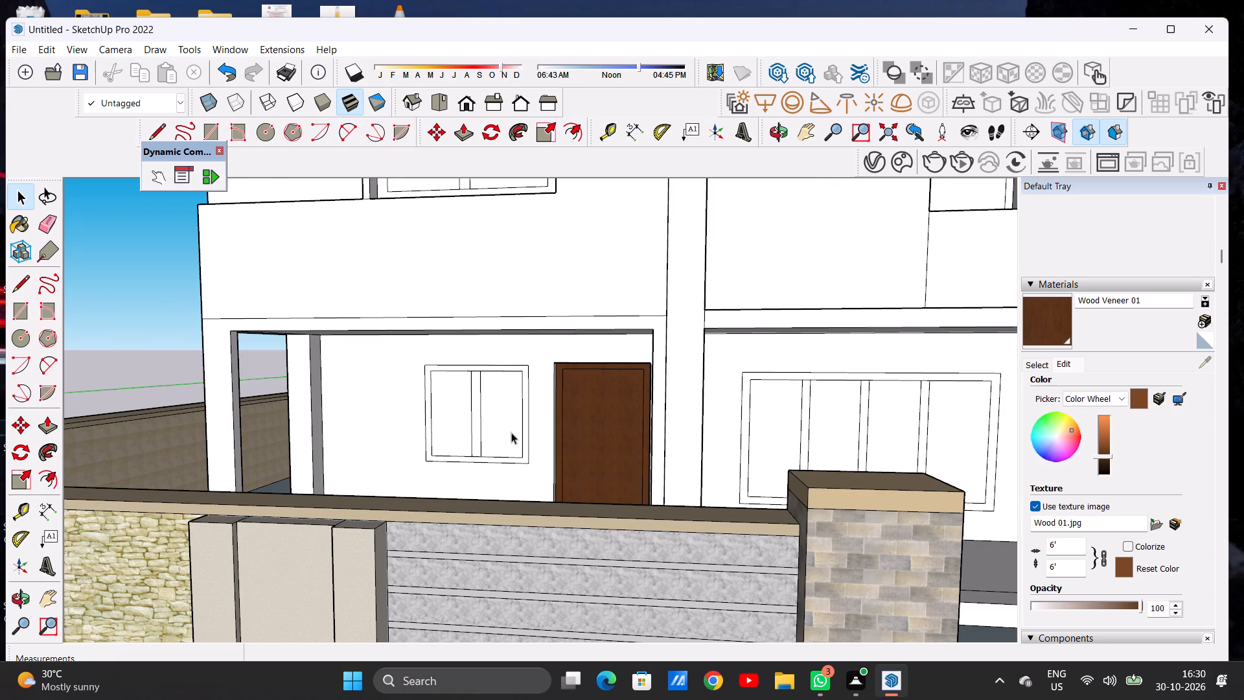
pyautogui.scroll(-11, 501, 422)
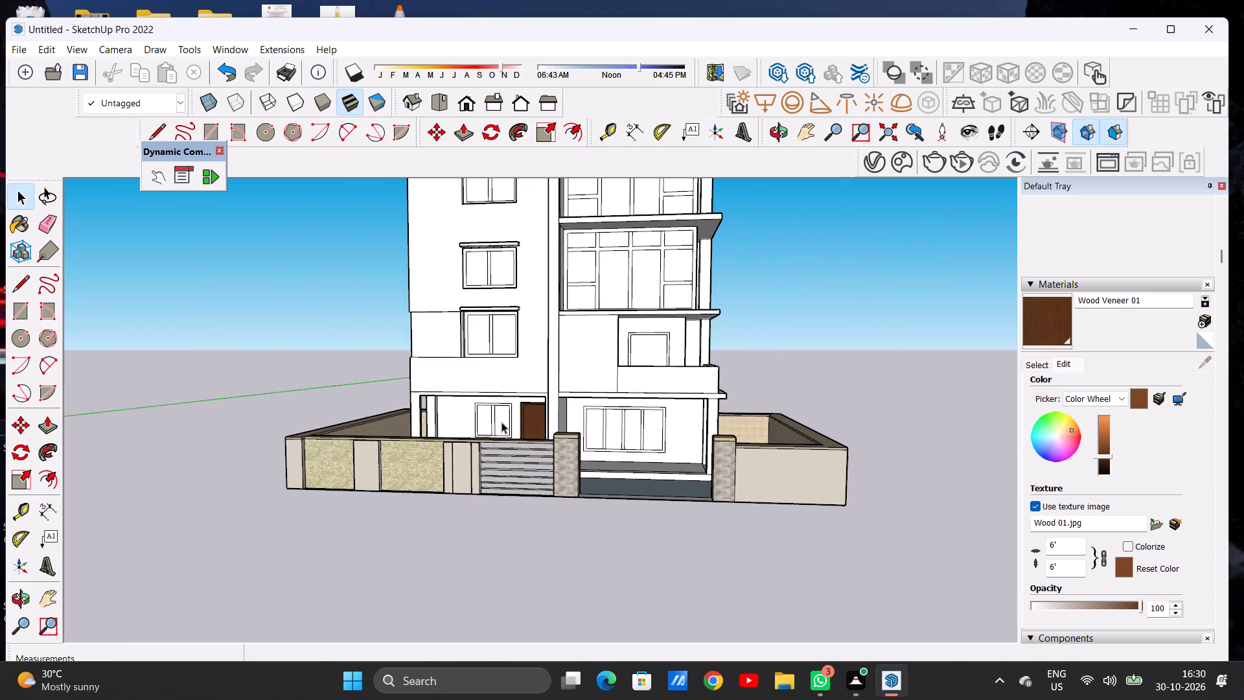
pyautogui.scroll(1, 508, 406)
pyautogui.scroll(-1, 505, 405)
pyautogui.scroll(1, 505, 405)
pyautogui.scroll(-1, 505, 405)
pyautogui.scroll(1, 505, 405)
pyautogui.scroll(-1, 505, 405)
pyautogui.scroll(12, 503, 406)
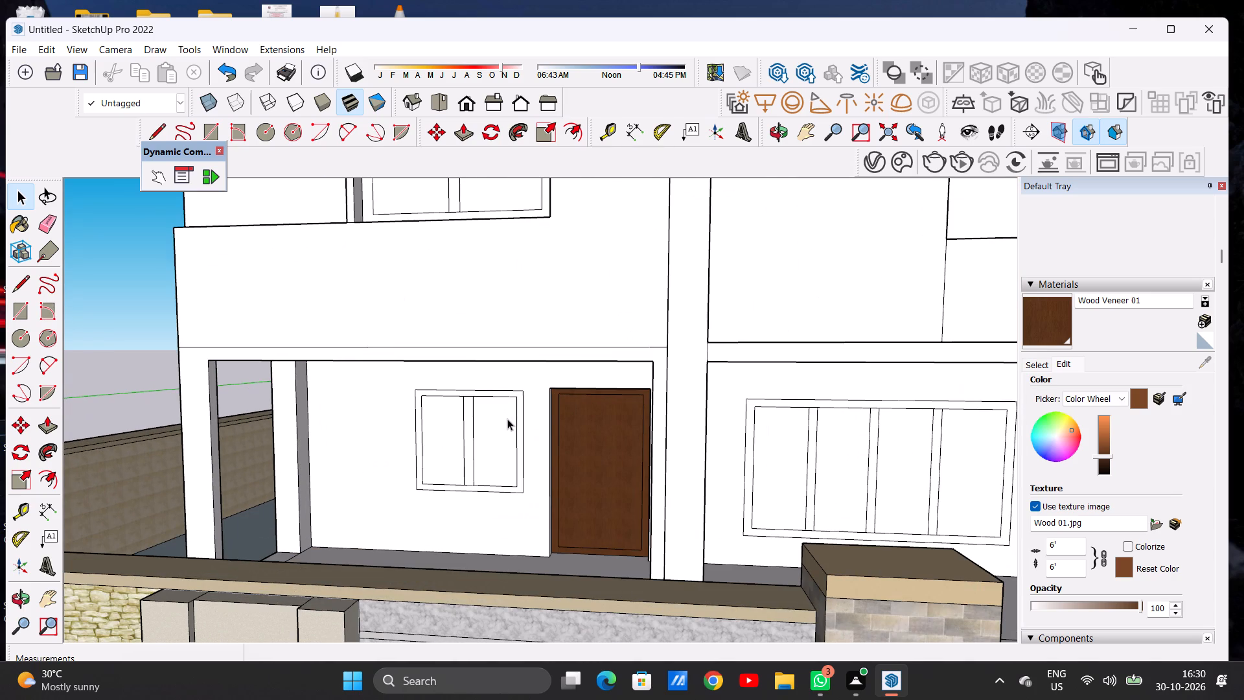
pyautogui.scroll(-6, 475, 404)
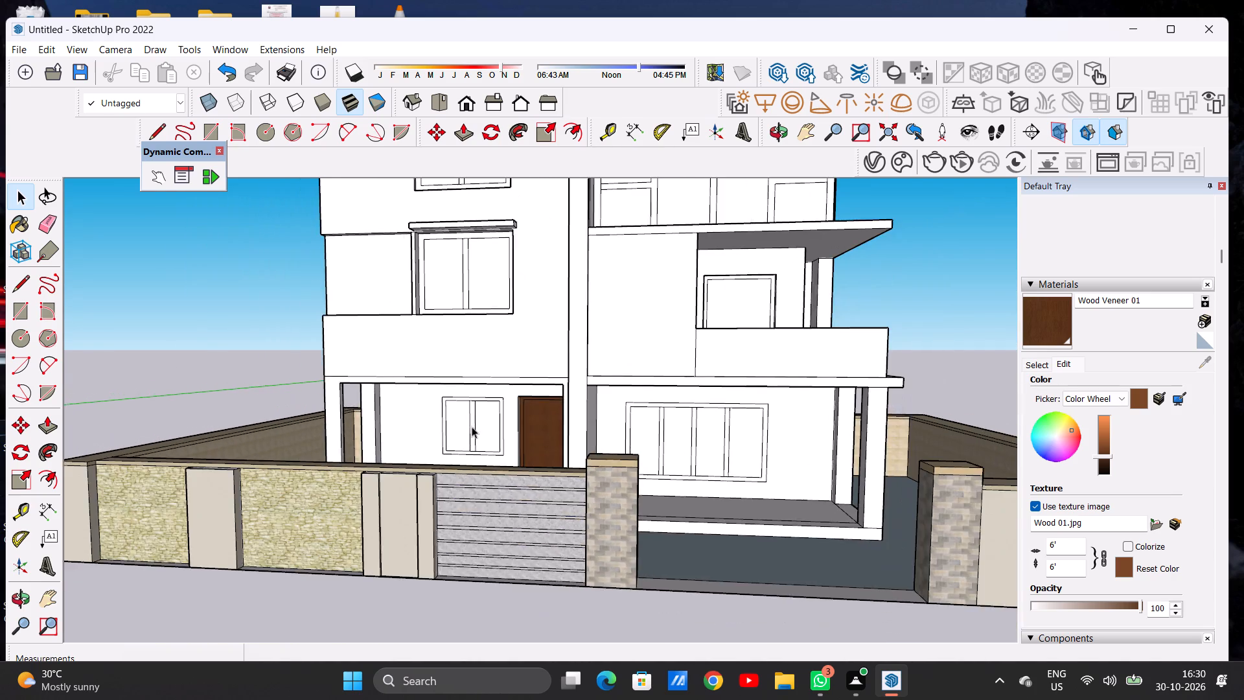
pyautogui.moveTo(476, 426); pyautogui.dragTo(505, 433, button='middle')
pyautogui.scroll(5, 492, 414)
pyautogui.scroll(-1, 492, 414)
pyautogui.scroll(4, 492, 414)
pyautogui.scroll(-1, 494, 414)
pyautogui.scroll(1, 494, 414)
pyautogui.scroll(-1, 494, 414)
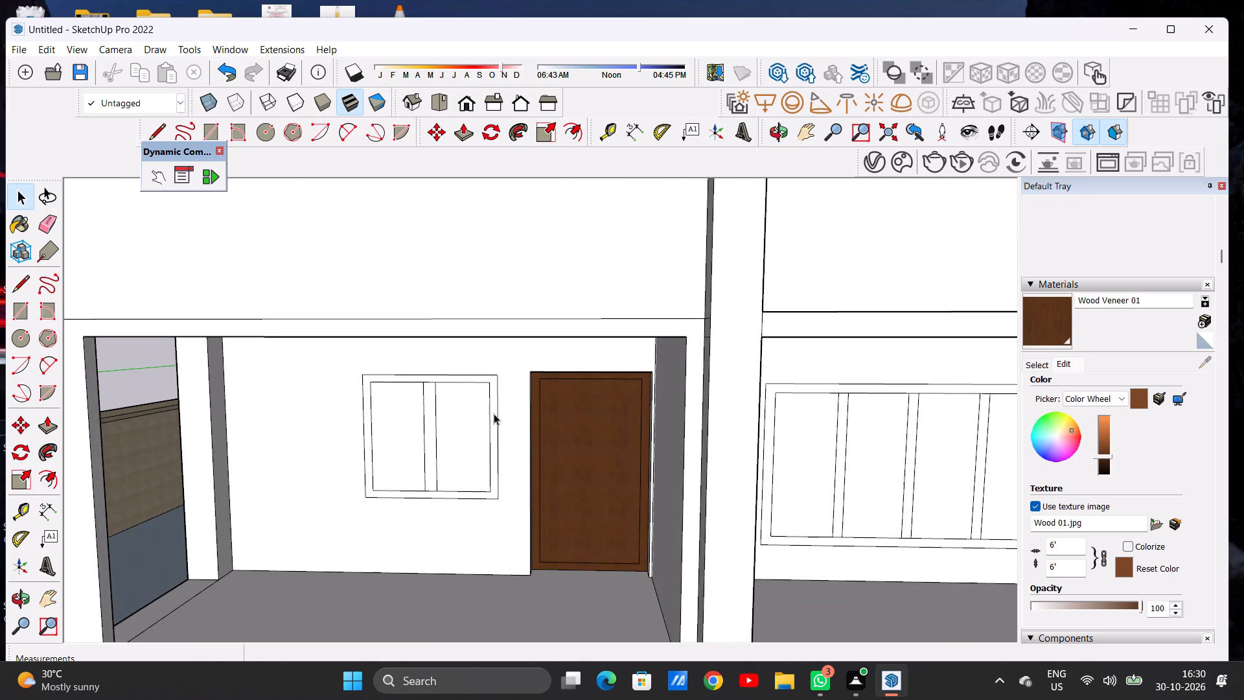
# Paint the outer frame and centre mullion of the ground-floor porch window with Wood Veneer 02 from the Wood materials.
pyautogui.click(1041, 370)
pyautogui.scroll(-1, 1120, 417)
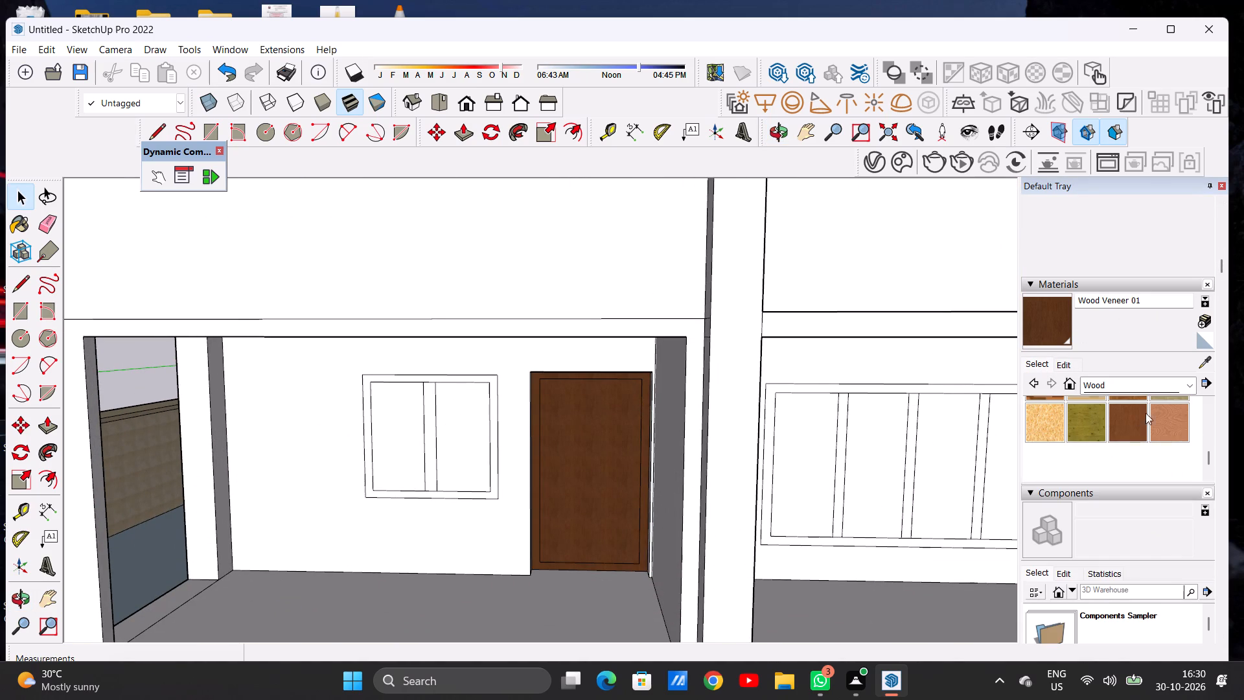
pyautogui.click(1163, 419)
pyautogui.scroll(2, 365, 432)
pyautogui.scroll(-1, 362, 434)
pyautogui.scroll(11, 361, 435)
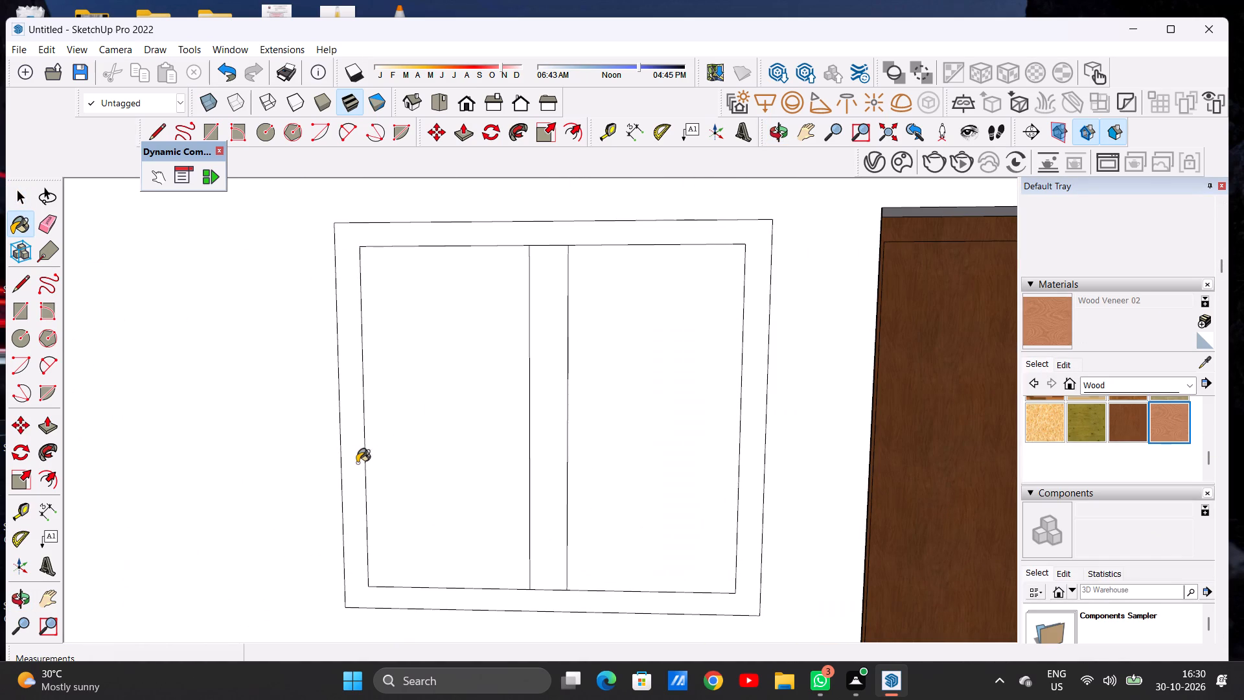
pyautogui.click(351, 452)
pyautogui.click(548, 370)
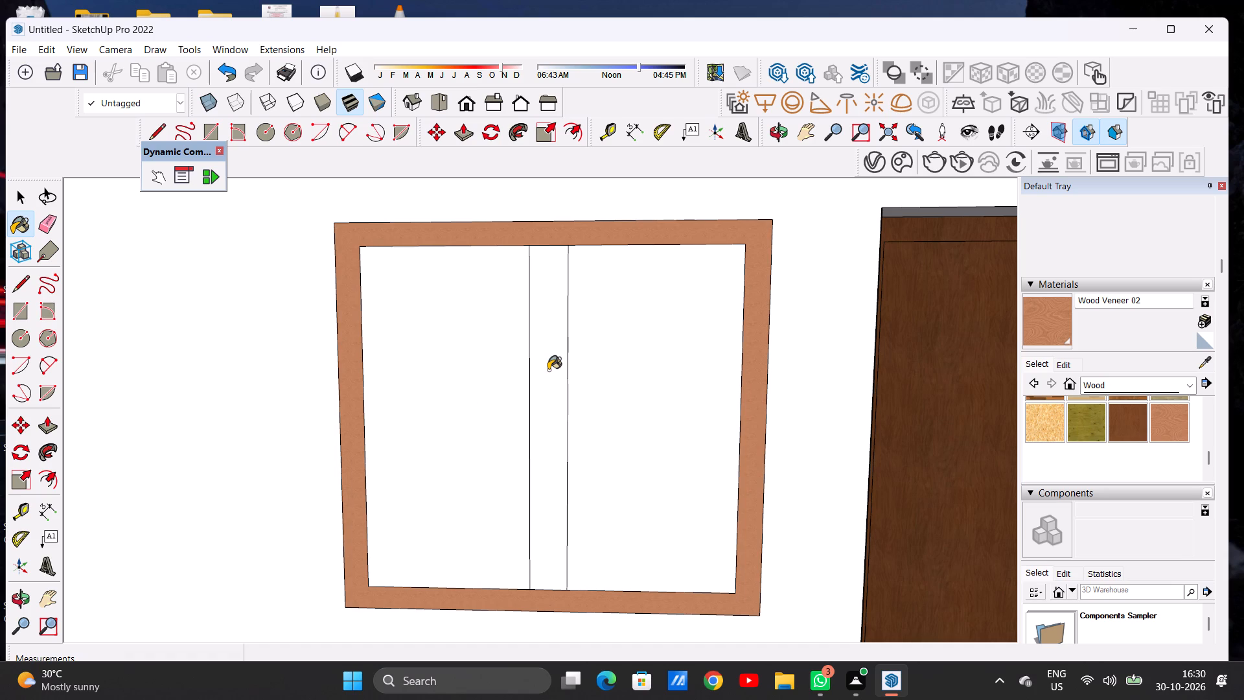
pyautogui.scroll(-18, 572, 352)
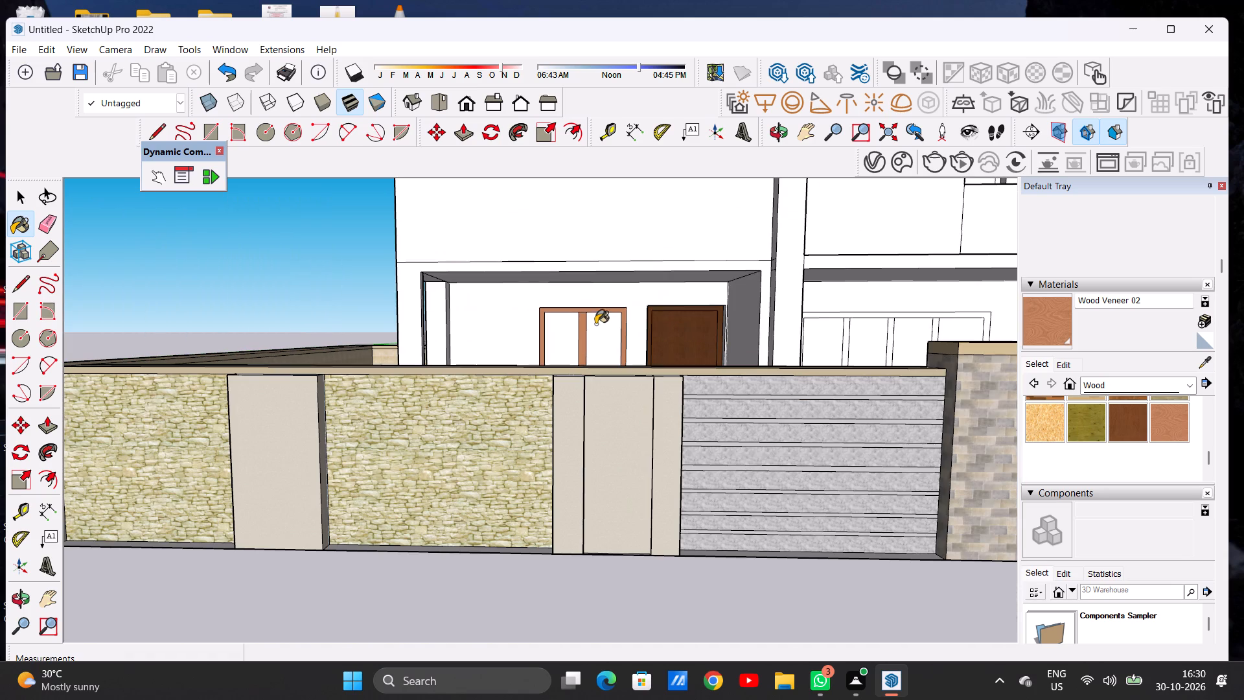
# Darken the Wood Veneer 02 material's colour to a deeper brown, close to the shade of the porch door.
pyautogui.click(1070, 368)
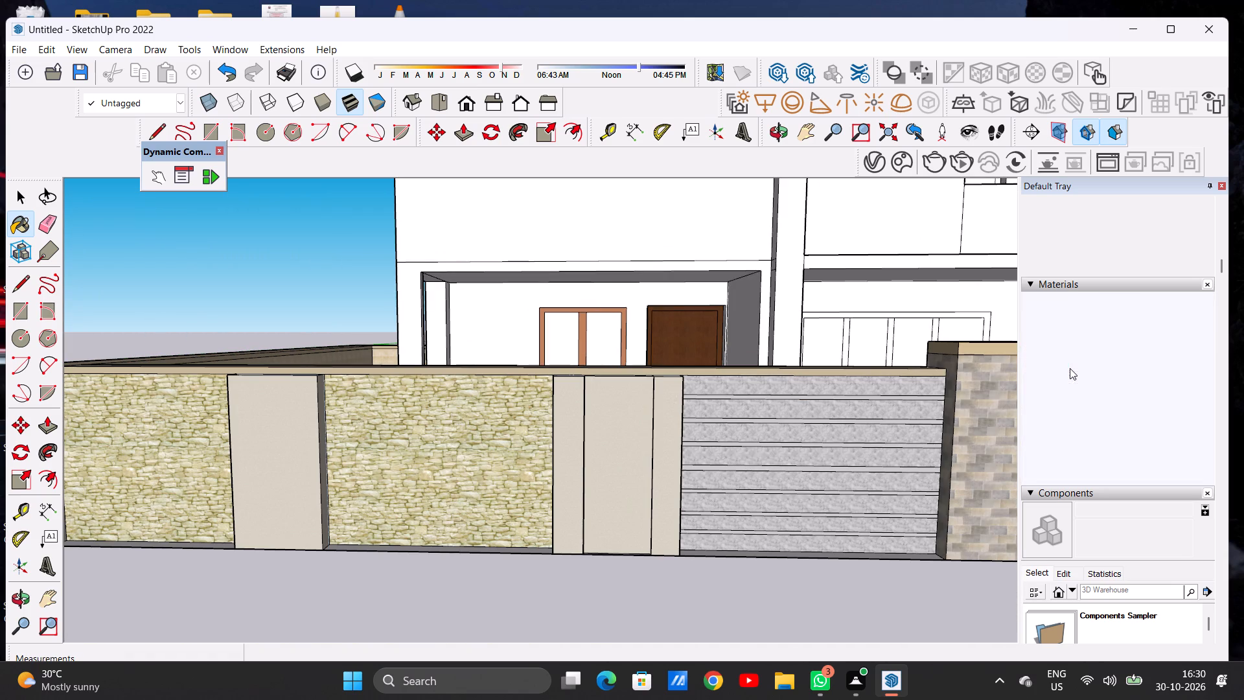
pyautogui.click(1103, 439)
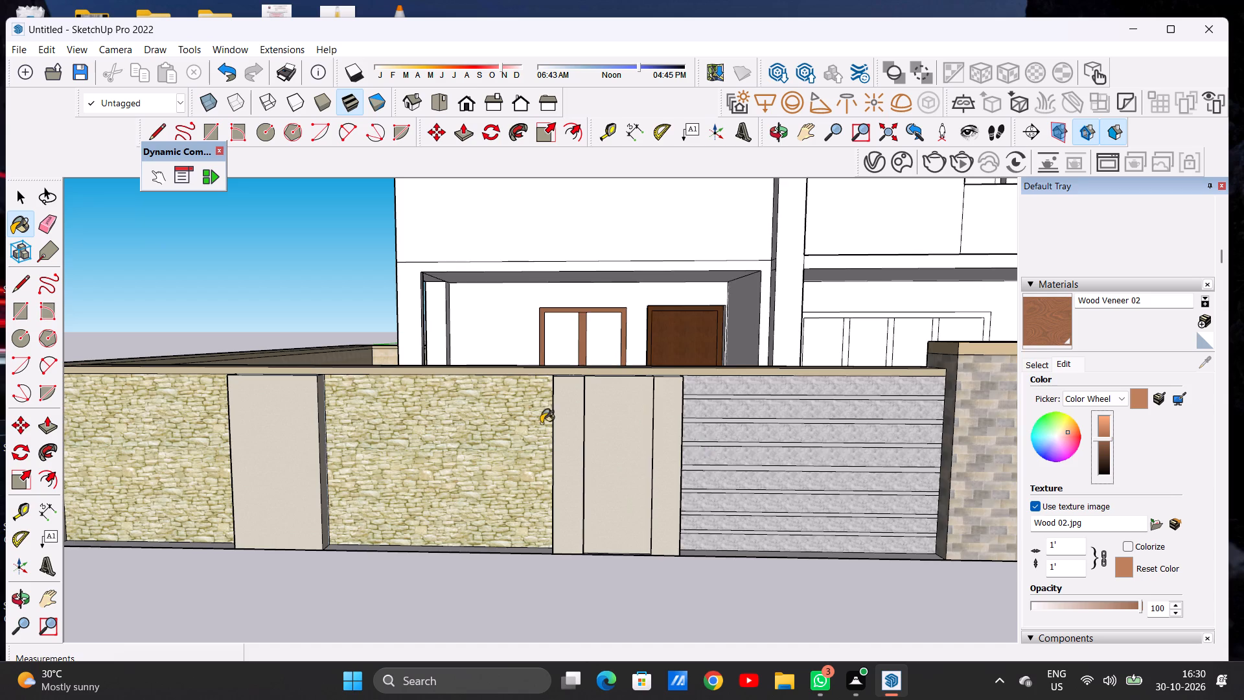
pyautogui.scroll(-8, 517, 404)
pyautogui.scroll(19, 552, 375)
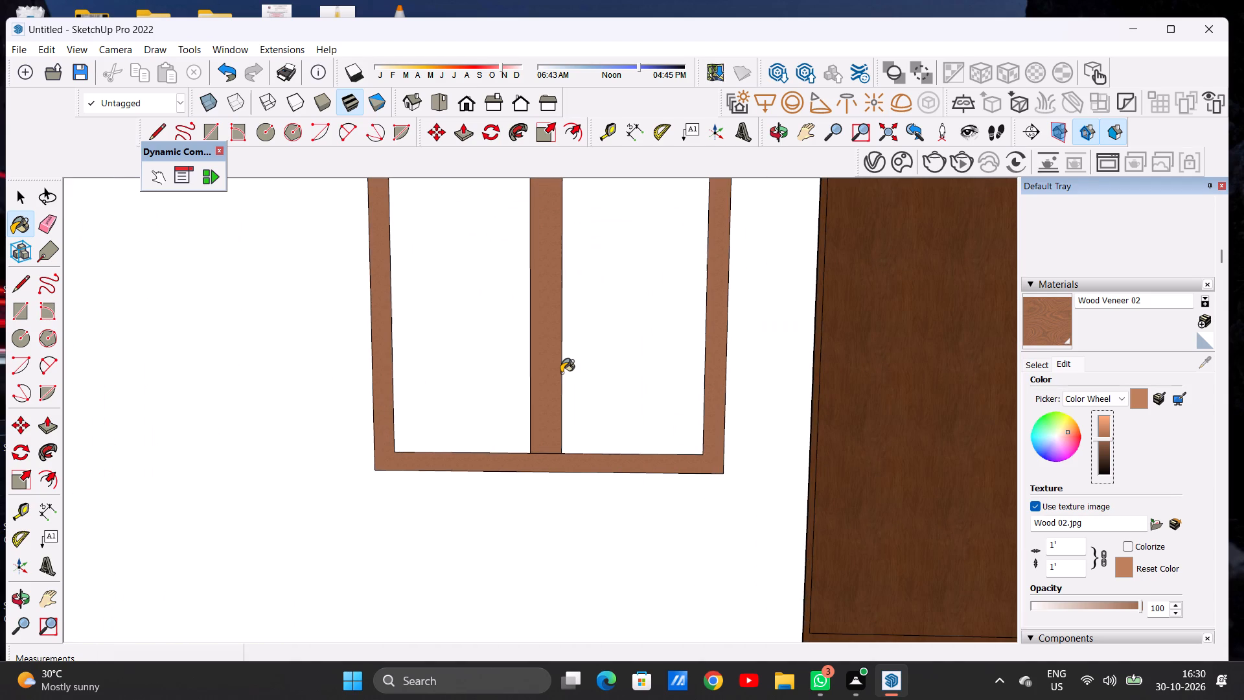
pyautogui.click(1103, 447)
pyautogui.scroll(-5, 483, 418)
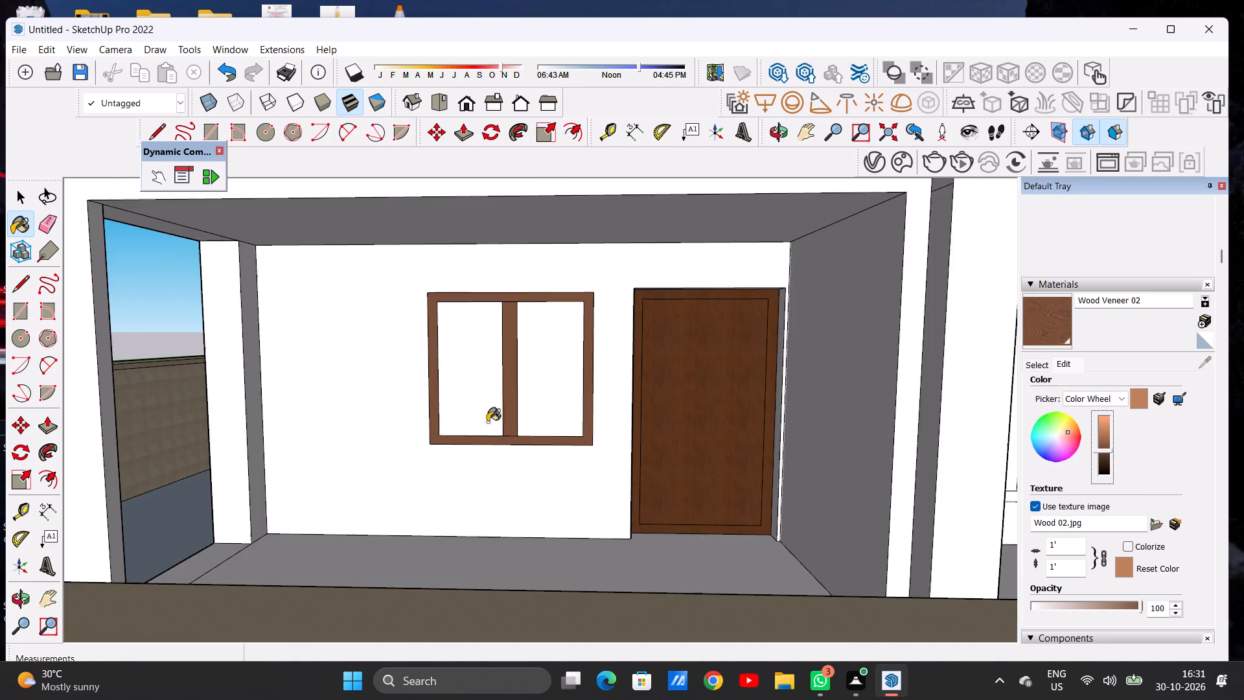
pyautogui.scroll(-7, 487, 422)
pyautogui.moveTo(614, 417); pyautogui.dragTo(612, 440, button='middle')
pyautogui.scroll(4, 582, 394)
pyautogui.scroll(-1, 582, 394)
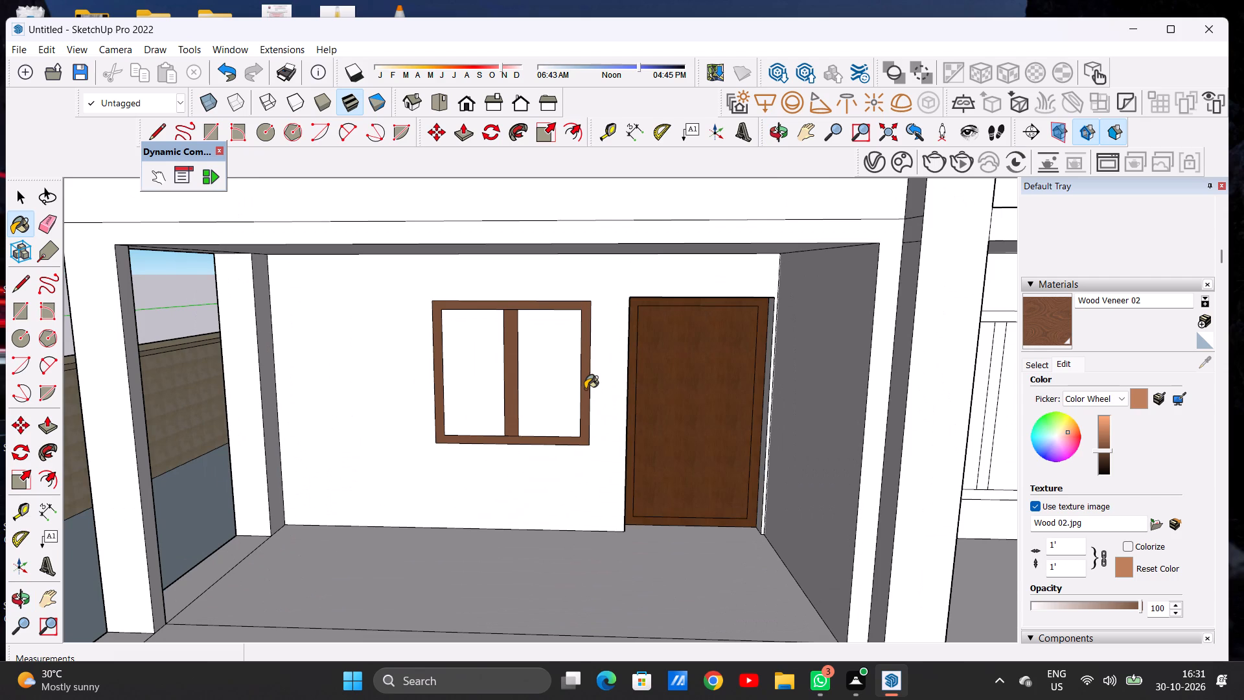
pyautogui.press('space')
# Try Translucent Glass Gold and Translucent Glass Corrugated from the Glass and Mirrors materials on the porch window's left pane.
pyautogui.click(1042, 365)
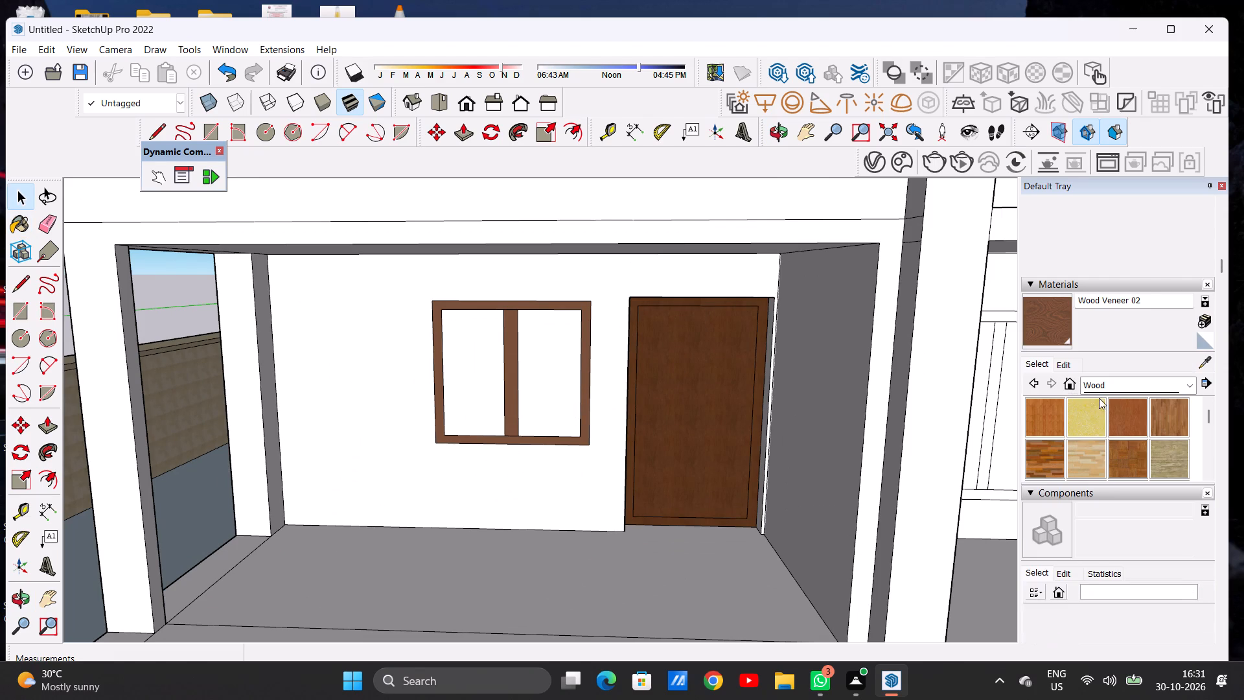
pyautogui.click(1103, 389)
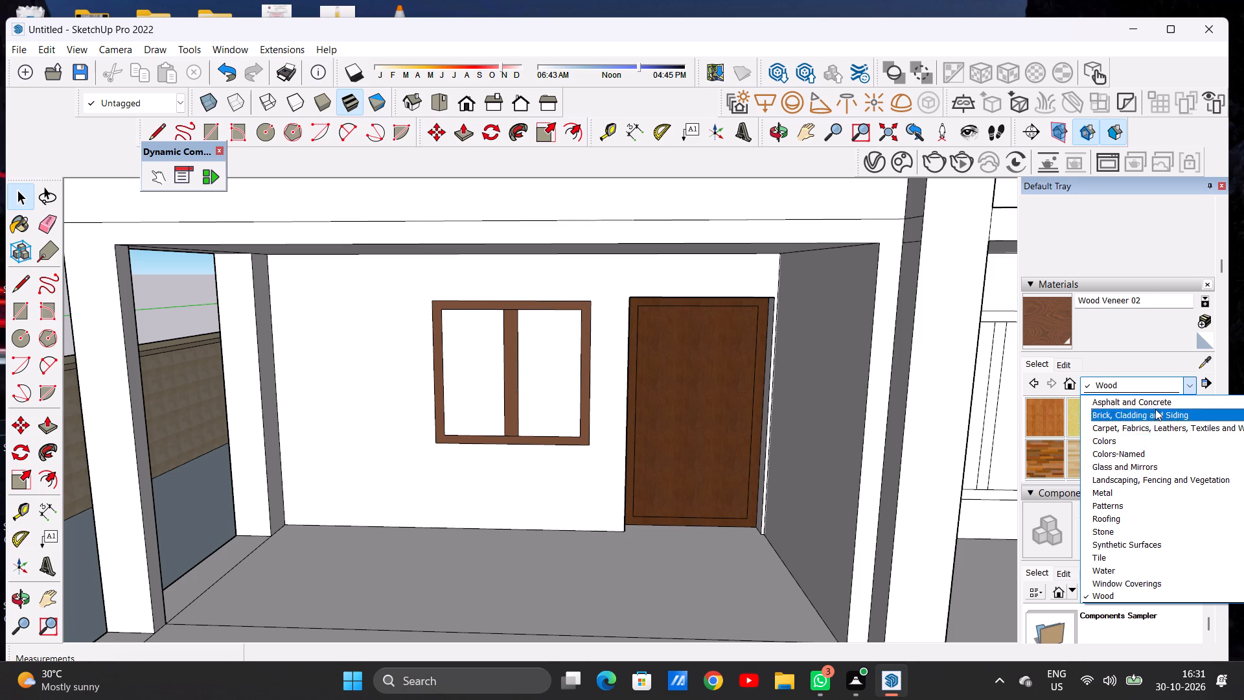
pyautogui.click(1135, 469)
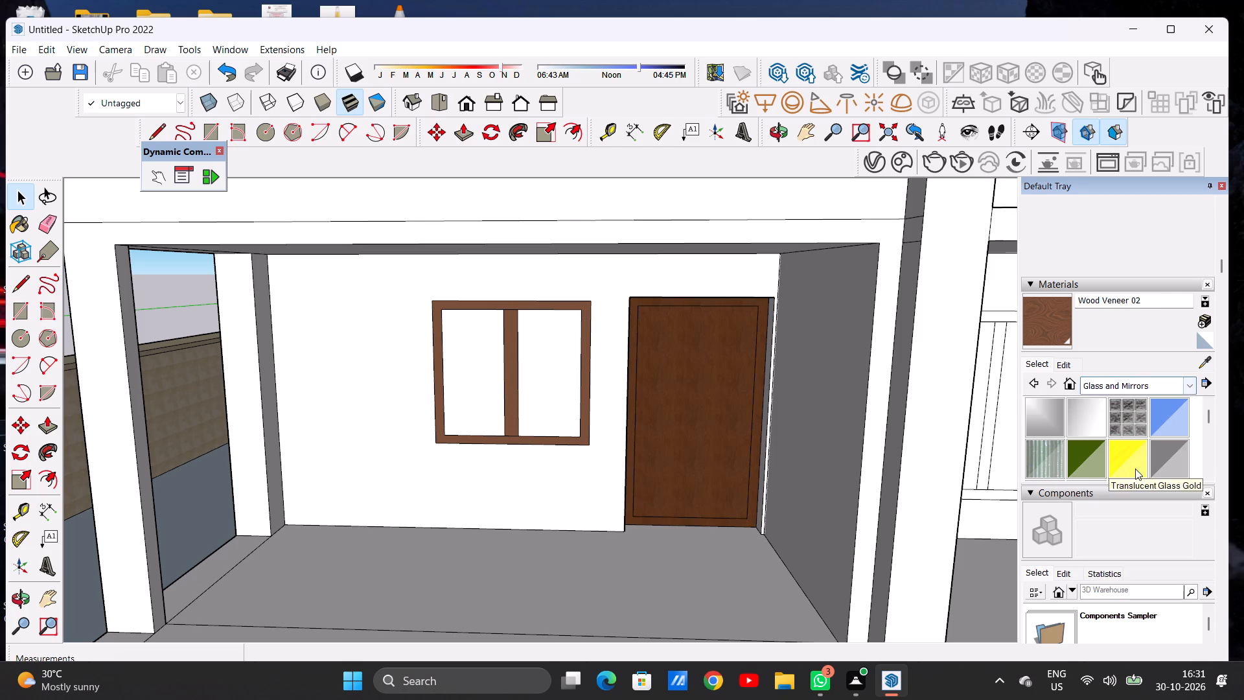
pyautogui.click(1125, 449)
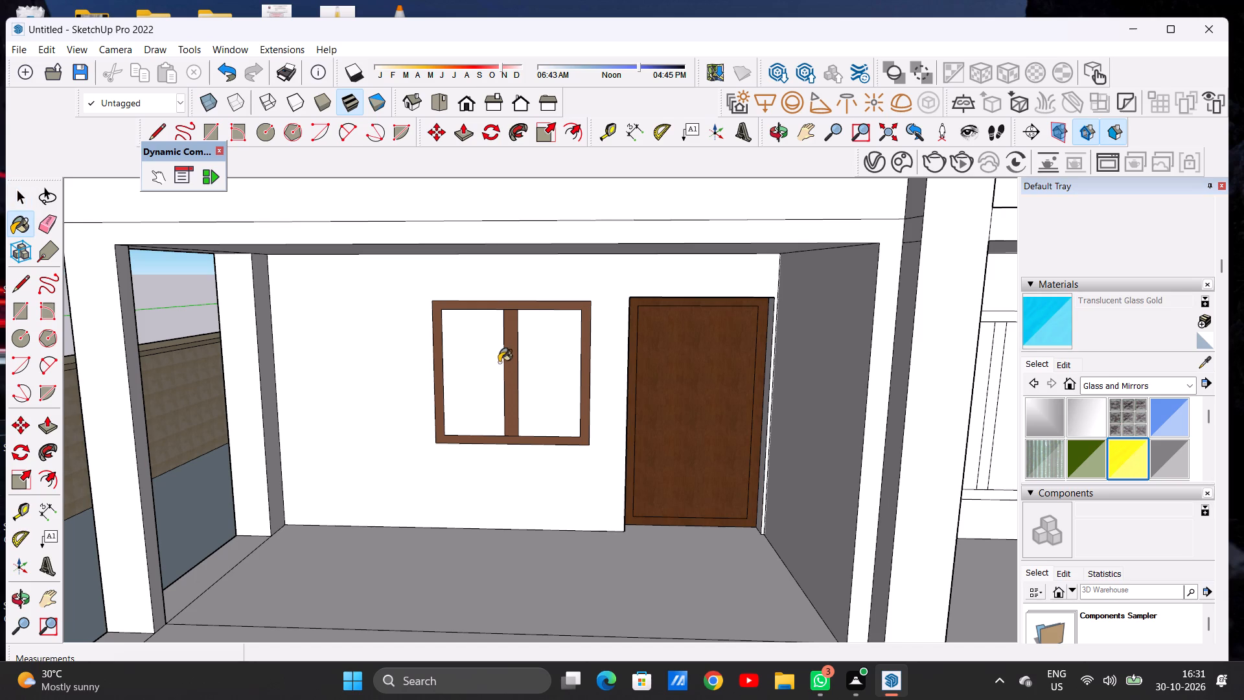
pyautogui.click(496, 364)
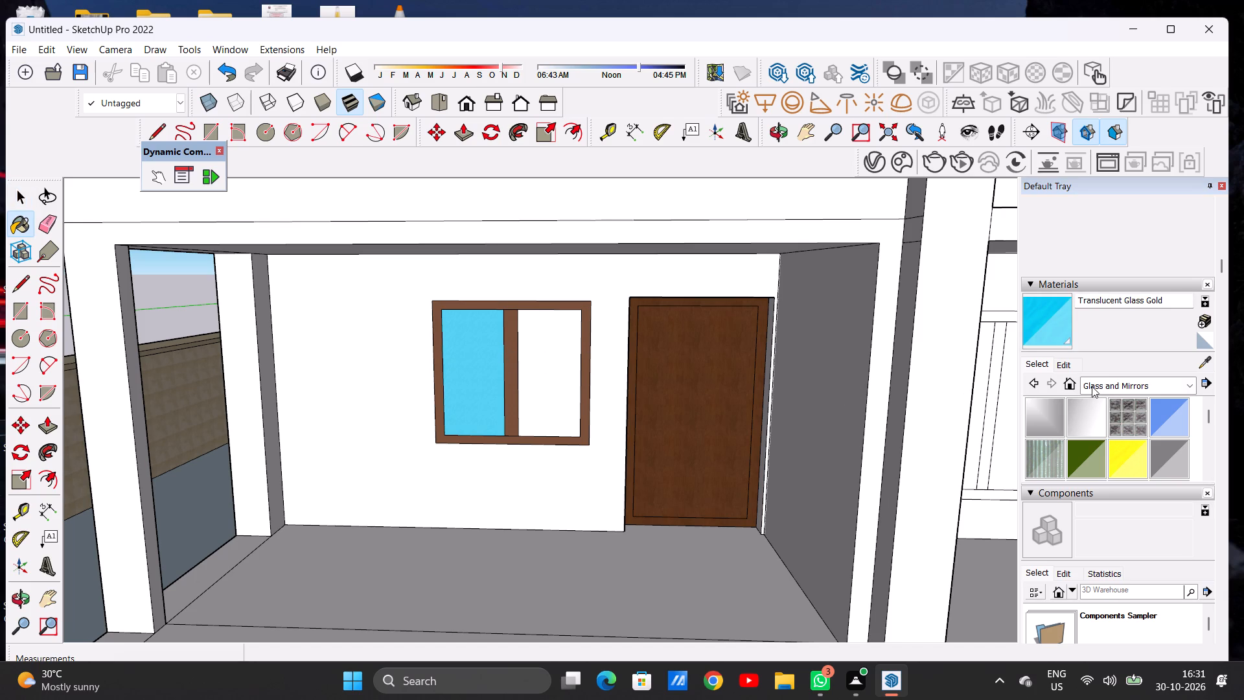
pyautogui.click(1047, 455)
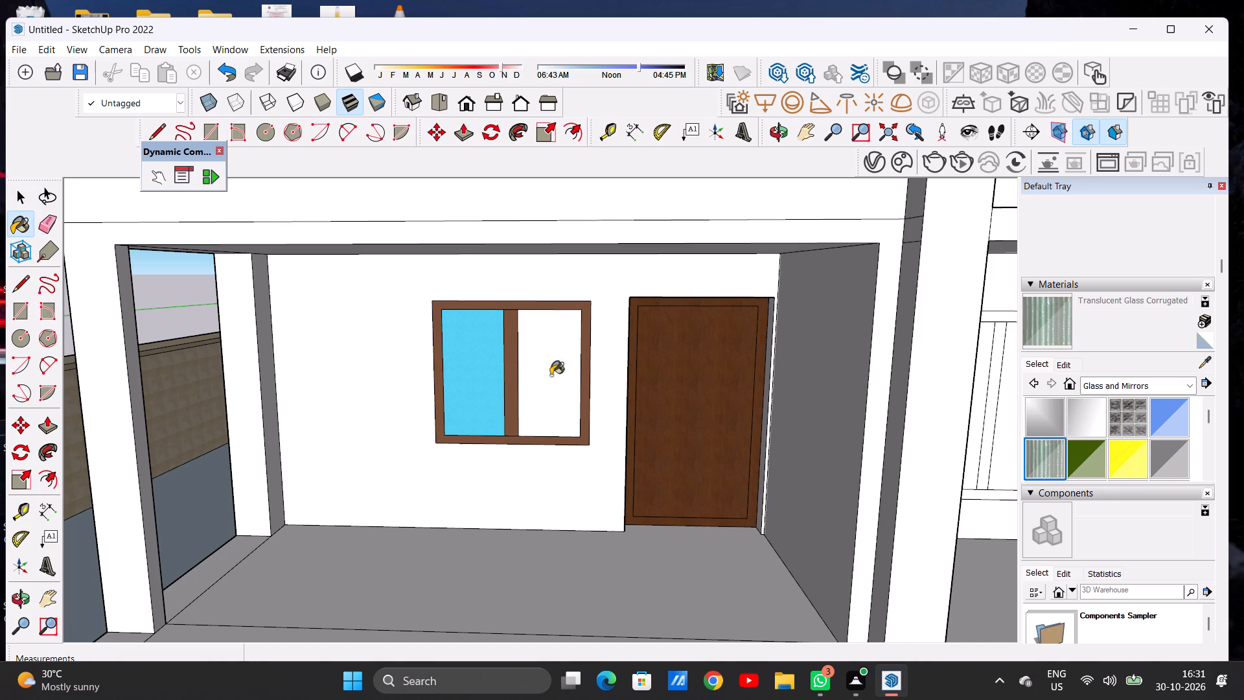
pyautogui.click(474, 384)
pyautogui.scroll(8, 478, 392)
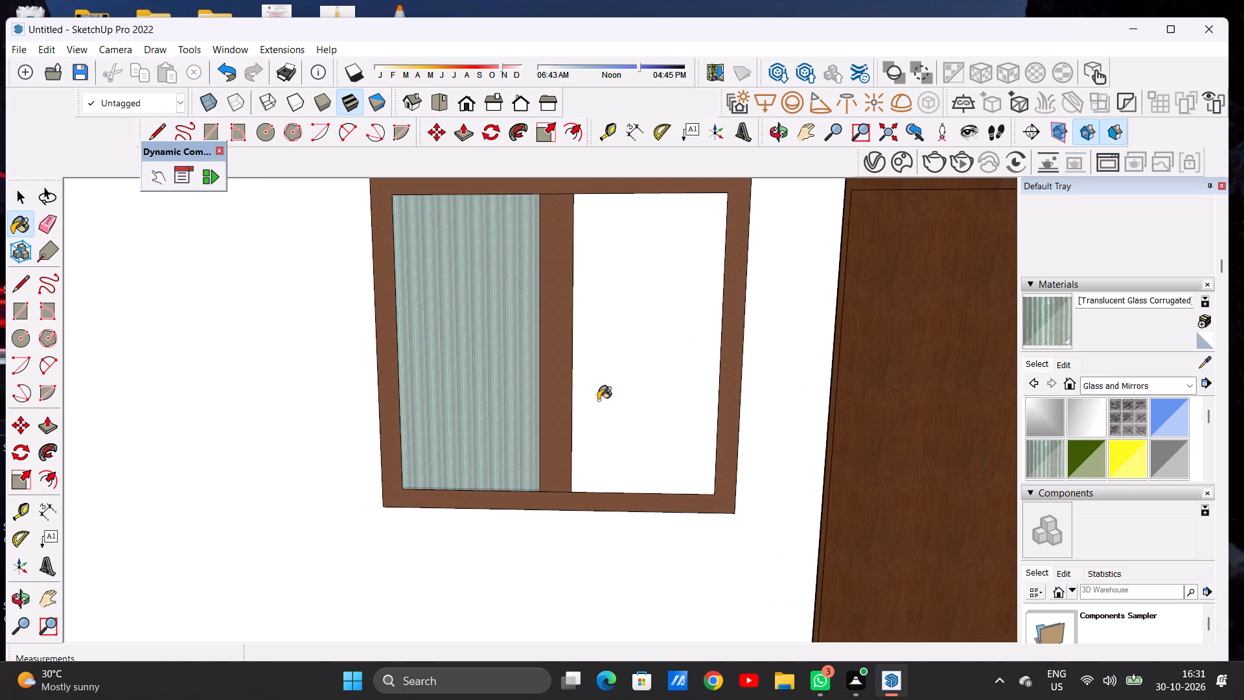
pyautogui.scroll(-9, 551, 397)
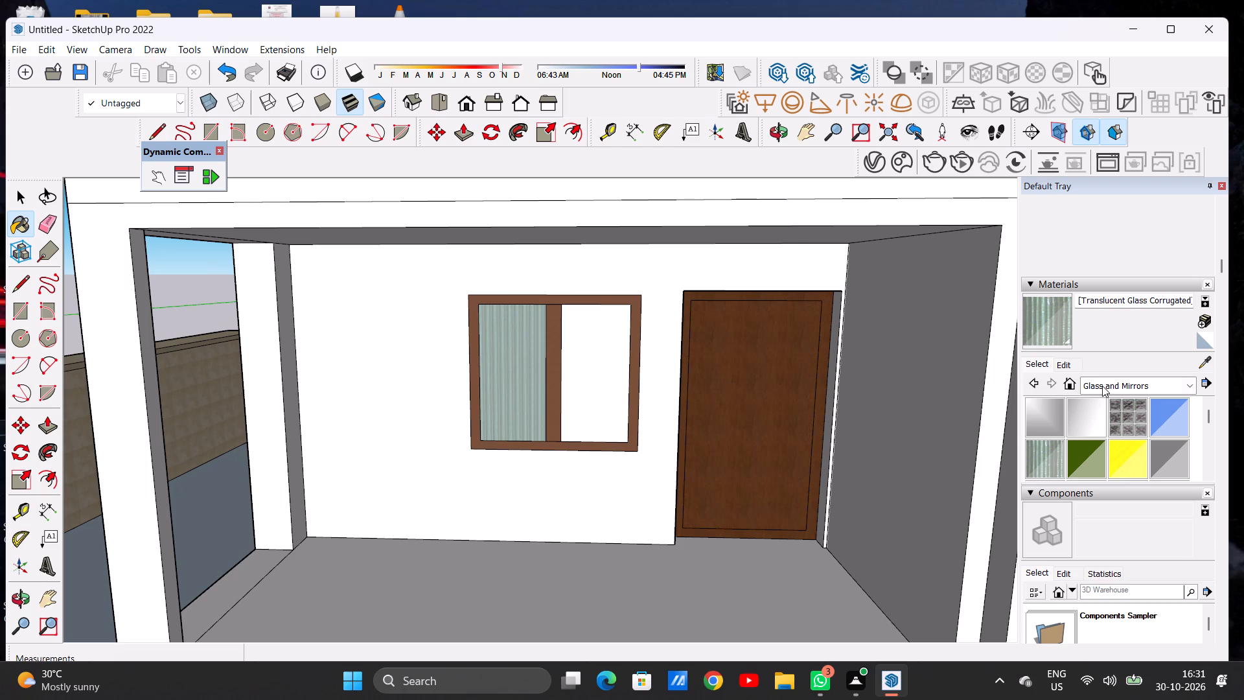
# Paint the left pane of the porch window with Translucent Glass Gray.
pyautogui.click(1168, 447)
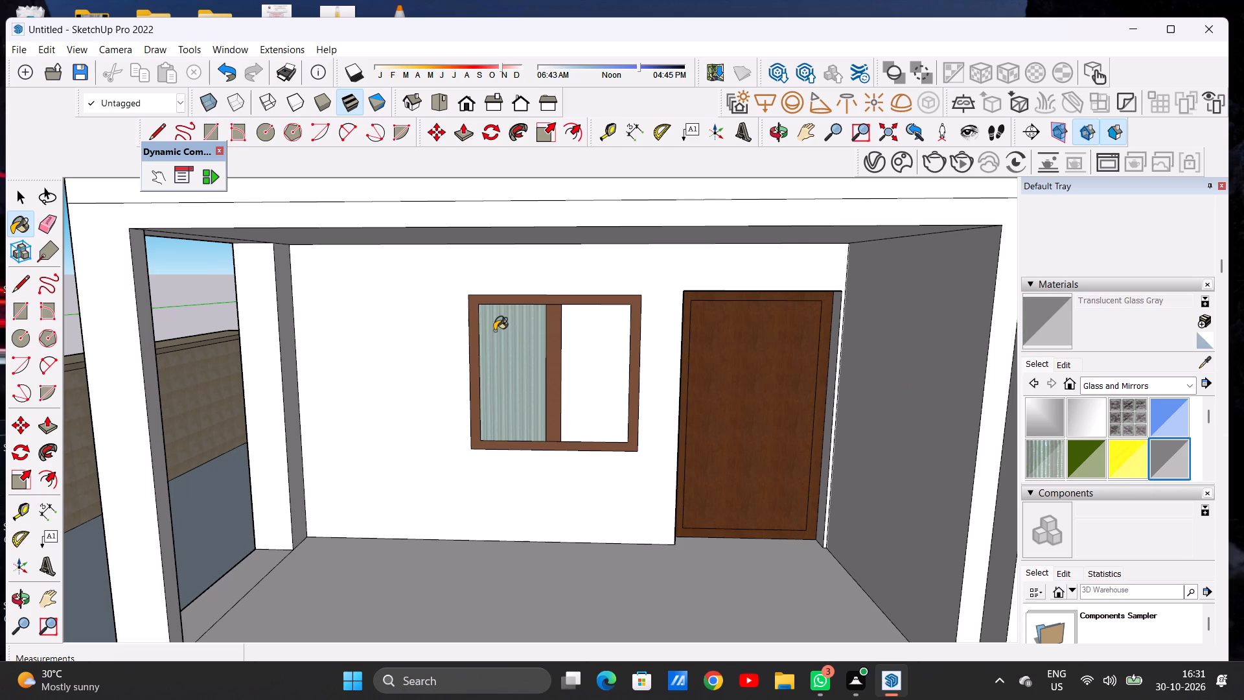
pyautogui.click(514, 351)
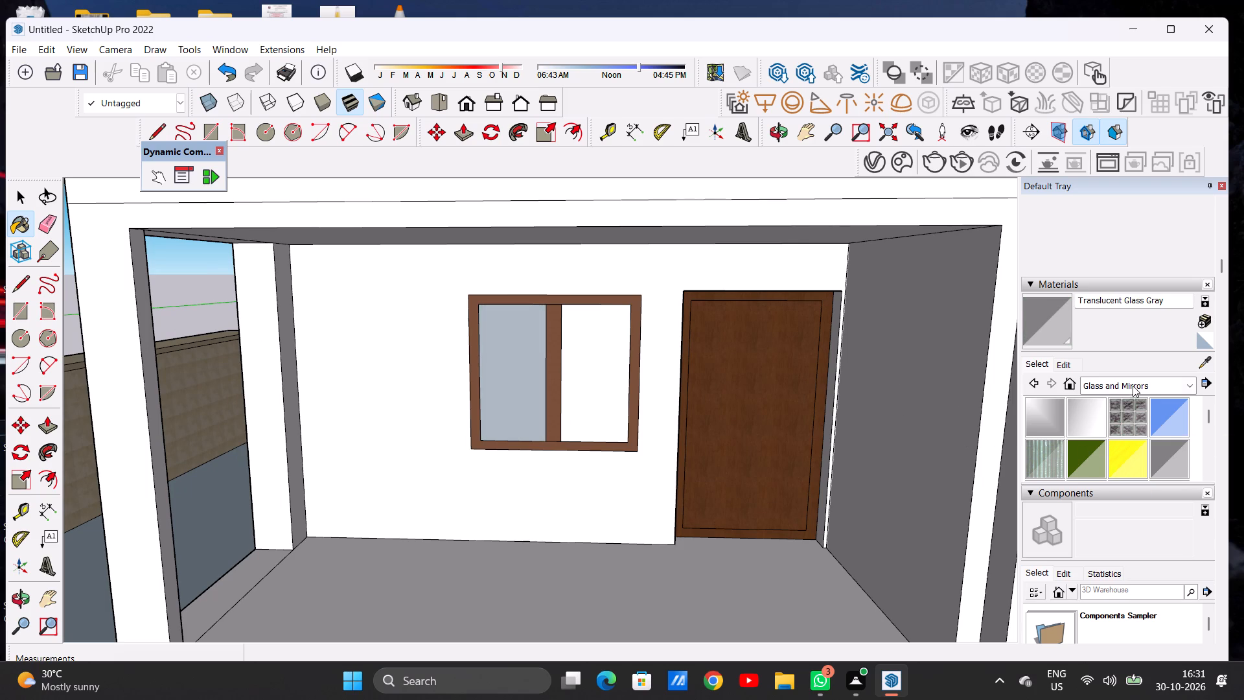
# Recolour the Translucent Glass Gray material to a bright golden yellow tint.
pyautogui.click(1133, 384)
pyautogui.click(1066, 368)
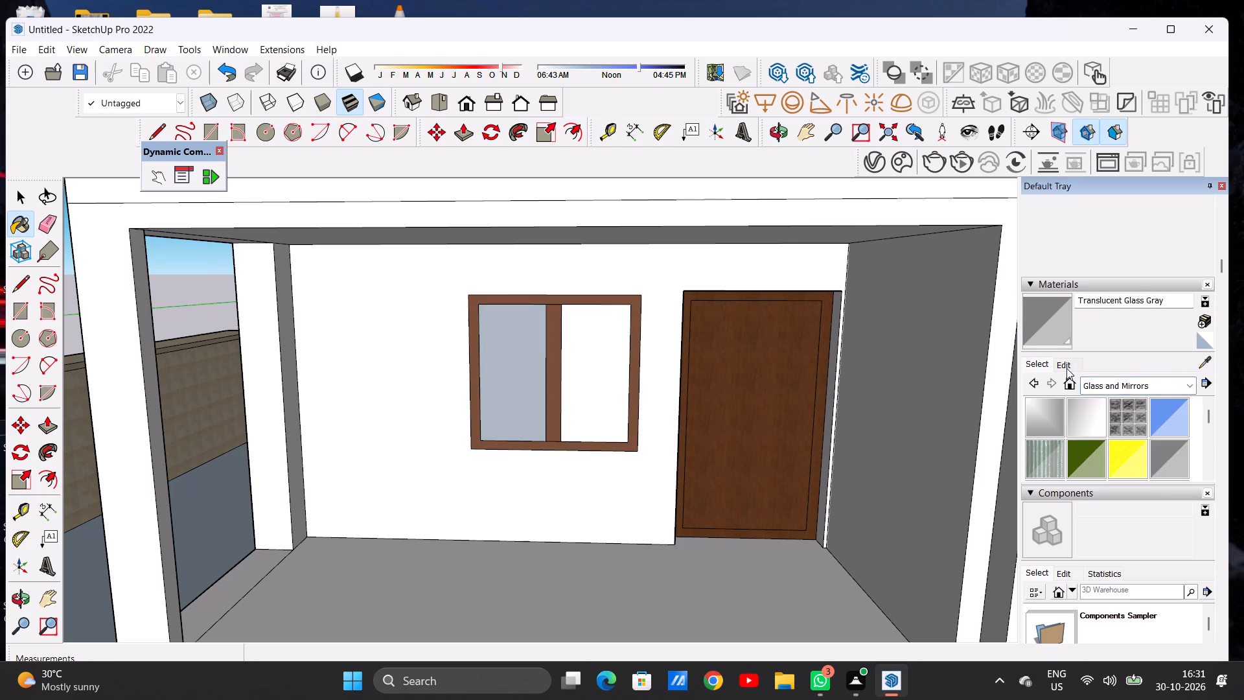
pyautogui.click(1066, 368)
pyautogui.click(1068, 426)
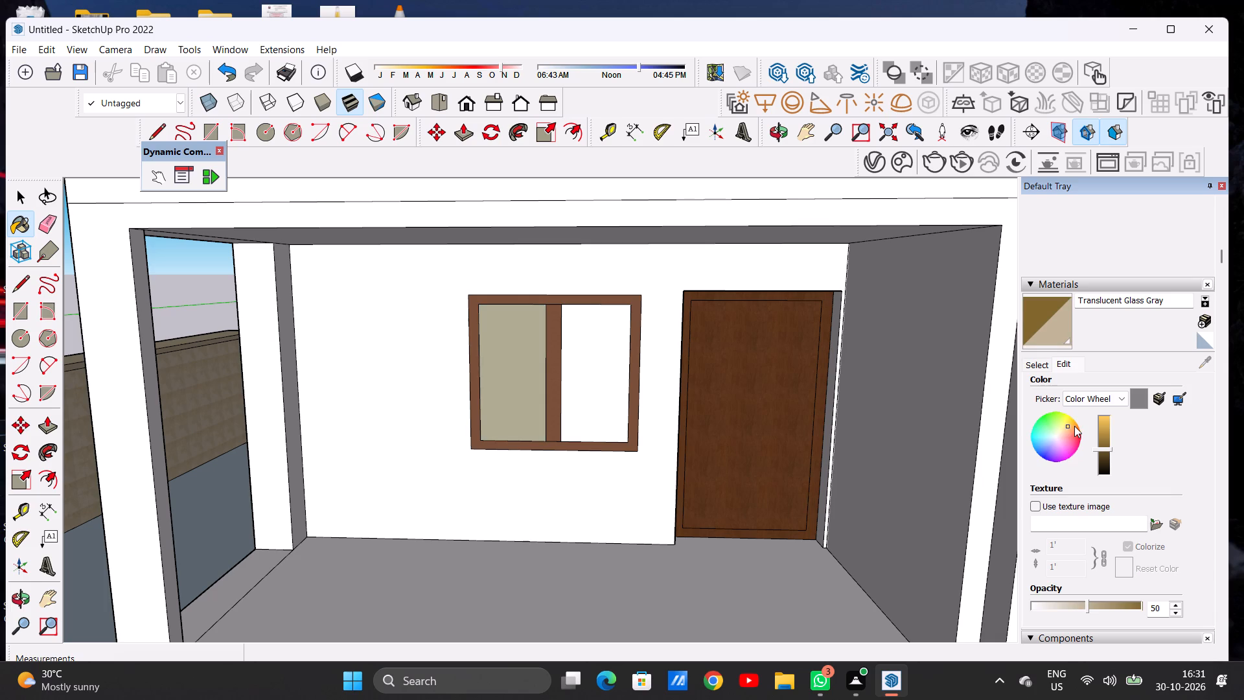
pyautogui.click(1103, 426)
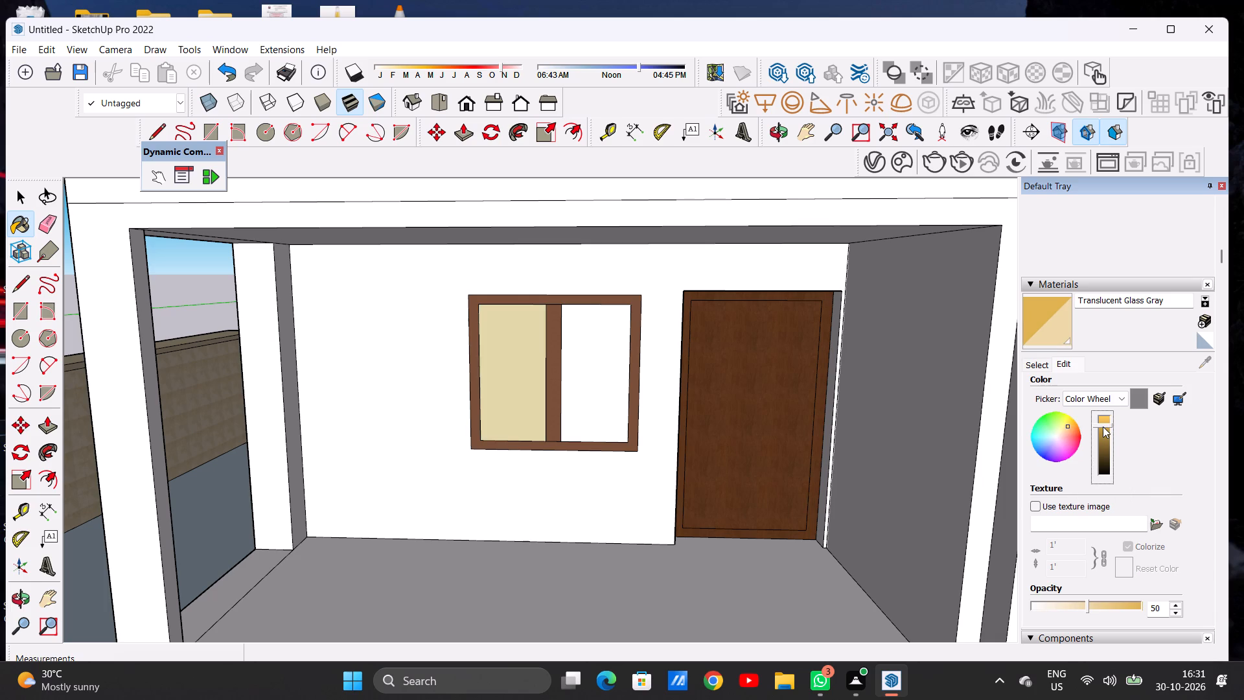
# Paint the right pane of the porch window with the golden-tinted Translucent Glass Gray.
pyautogui.click(590, 391)
# Examine the glazed porch window up close and as part of the whole house front.
pyautogui.scroll(3, 596, 399)
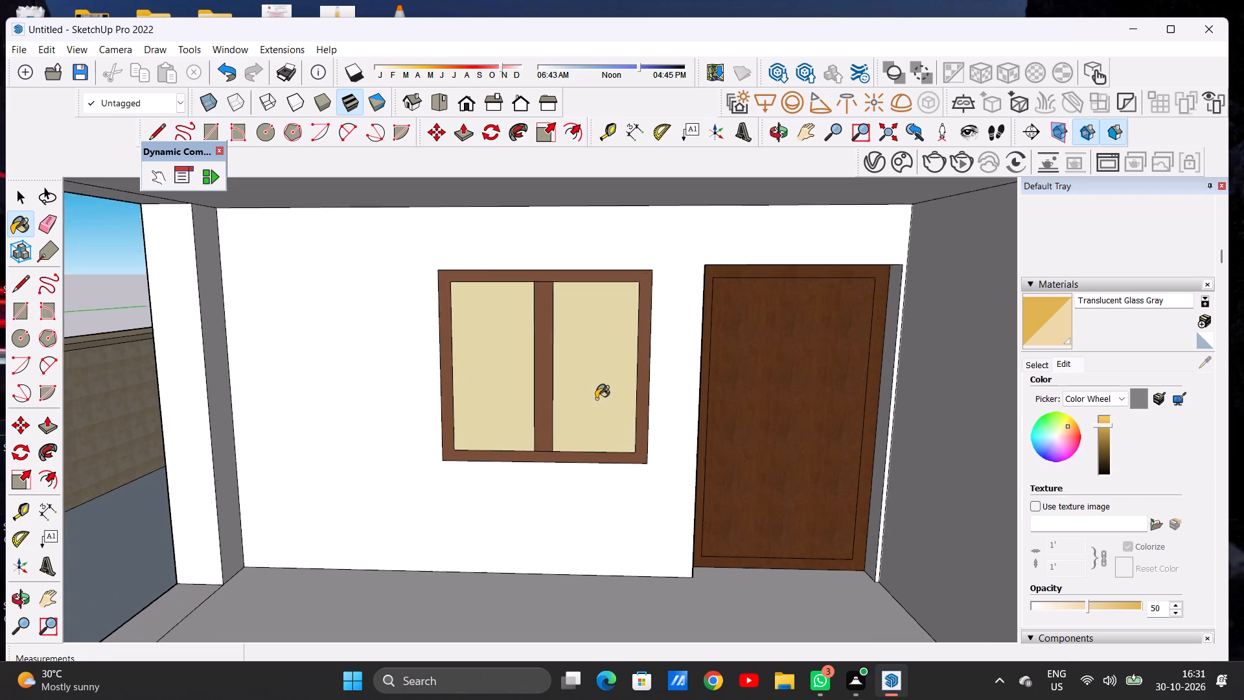
pyautogui.scroll(16, 596, 399)
pyautogui.scroll(-1, 590, 437)
pyautogui.scroll(1, 588, 446)
pyautogui.scroll(-8, 588, 449)
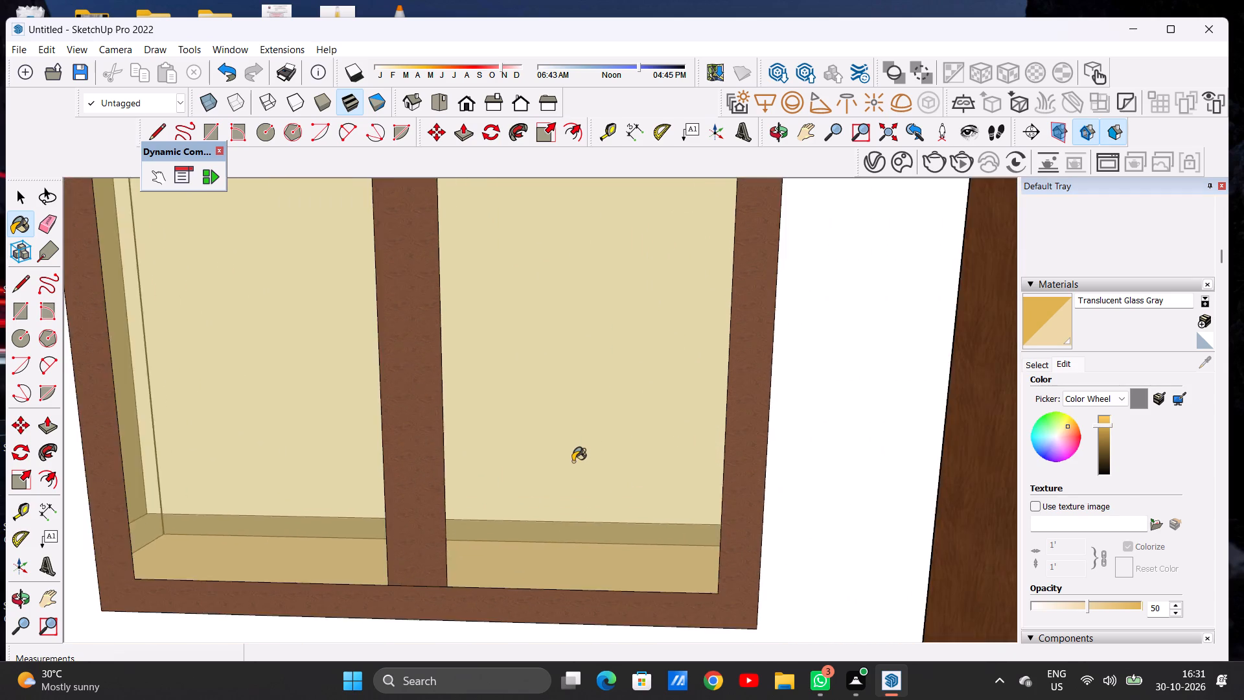
pyautogui.scroll(-17, 573, 461)
pyautogui.scroll(1, 504, 484)
pyautogui.scroll(-7, 501, 485)
pyautogui.moveTo(564, 487); pyautogui.dragTo(559, 455, button='middle')
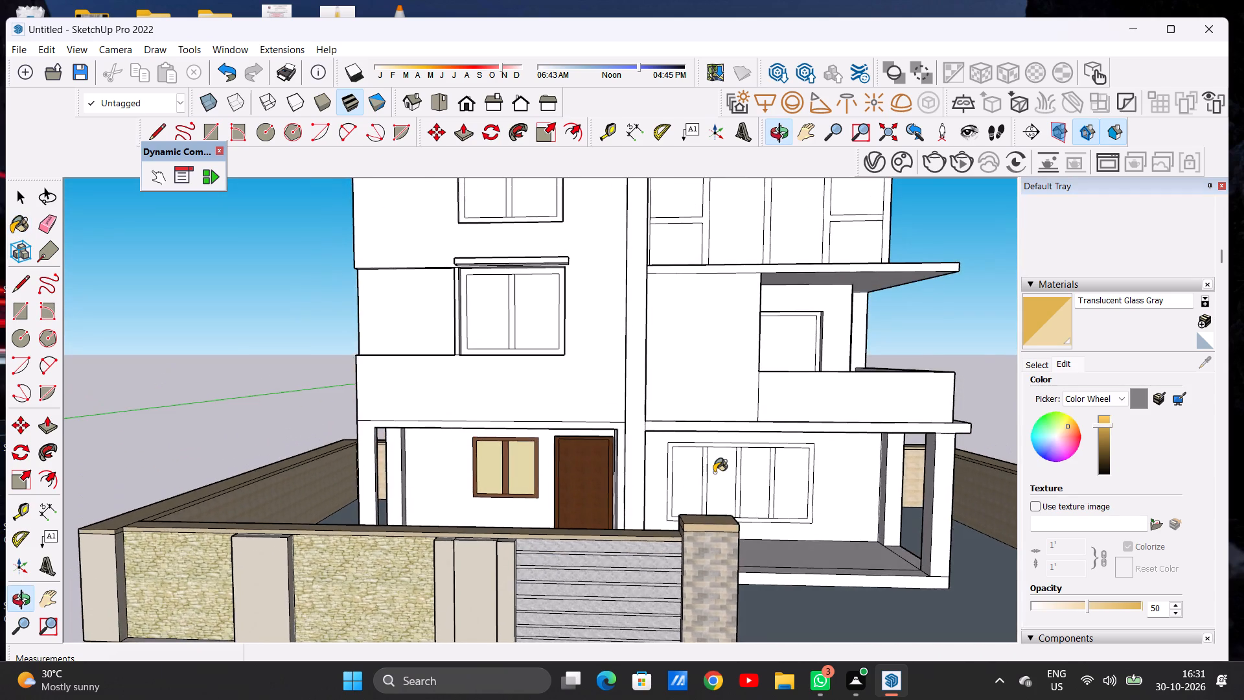
pyautogui.scroll(8, 714, 472)
pyautogui.scroll(3, 292, 484)
pyautogui.scroll(-1, 292, 483)
pyautogui.scroll(17, 290, 483)
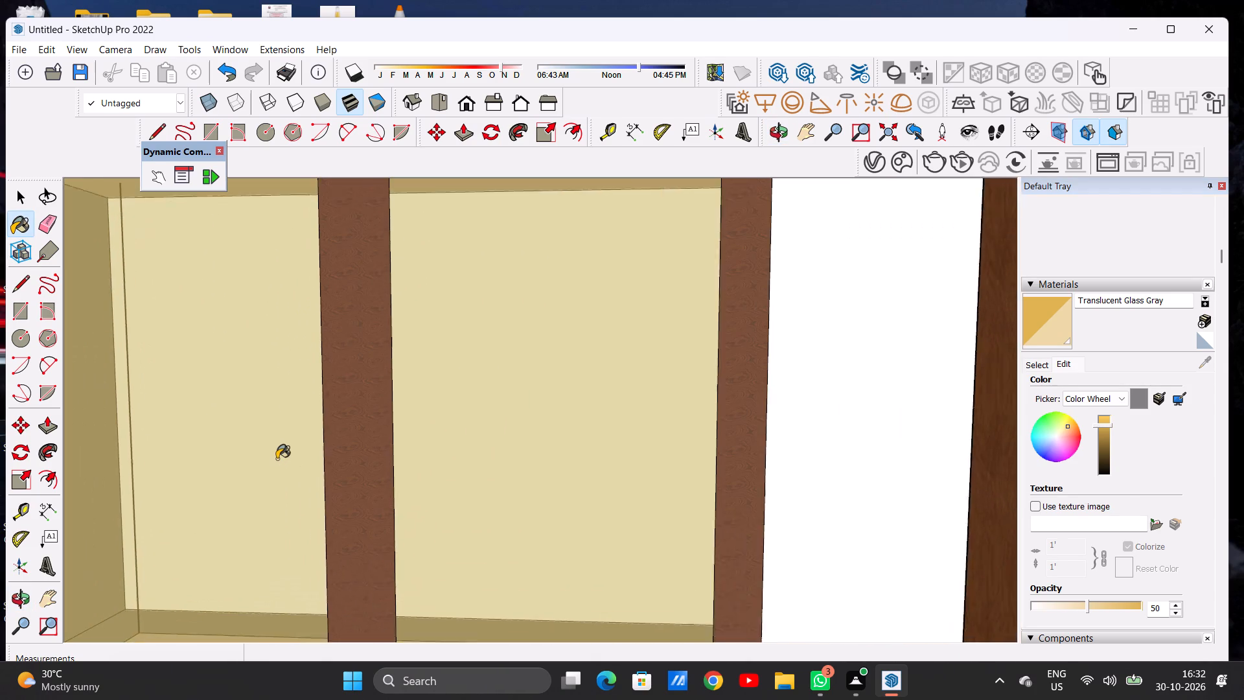
pyautogui.scroll(1, 277, 459)
pyautogui.scroll(-3, 277, 459)
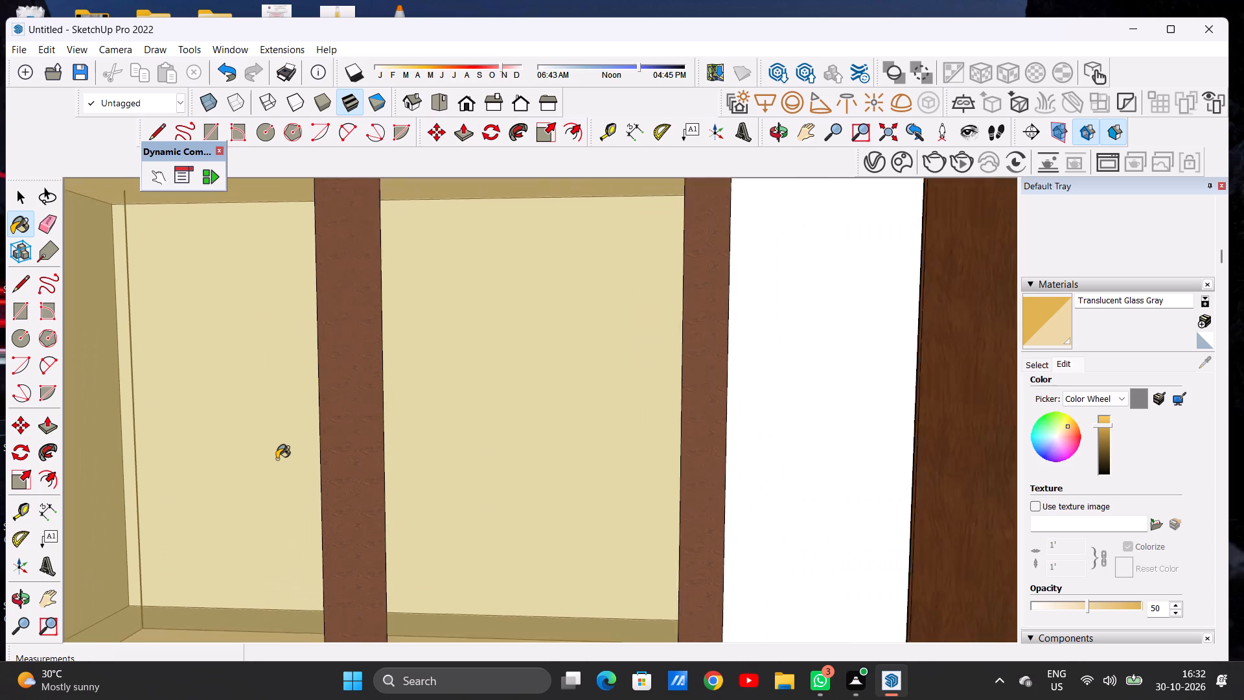
pyautogui.scroll(-3, 277, 459)
pyautogui.scroll(-20, 302, 440)
pyautogui.scroll(-5, 302, 440)
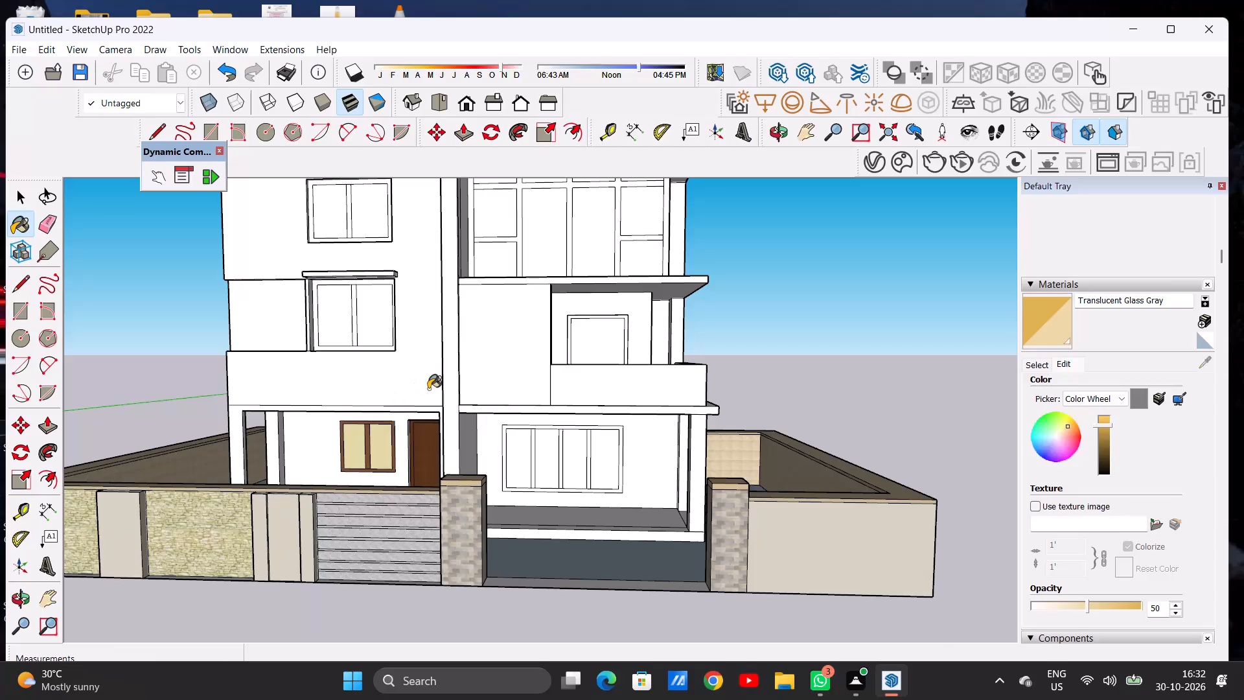
# Paint all four panes of the wide ground-floor window with the golden-tinted Translucent Glass Gray.
pyautogui.scroll(6, 516, 480)
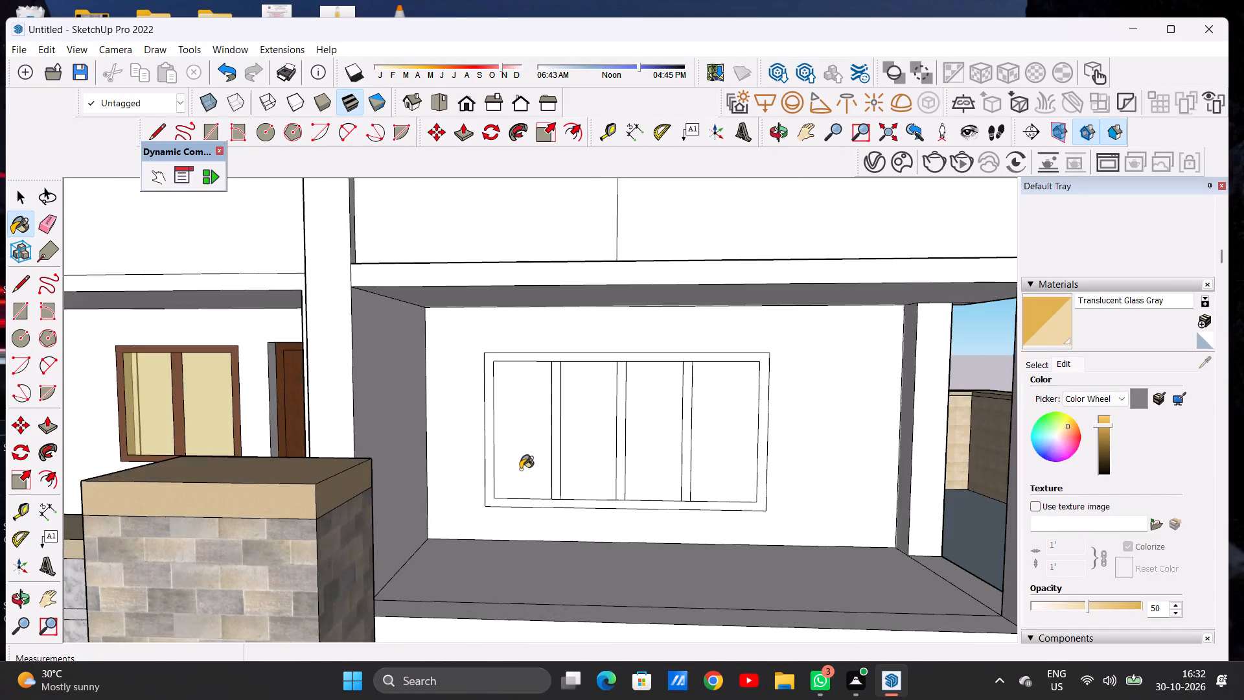
pyautogui.scroll(9, 520, 469)
pyautogui.click(528, 439)
pyautogui.scroll(7, 521, 439)
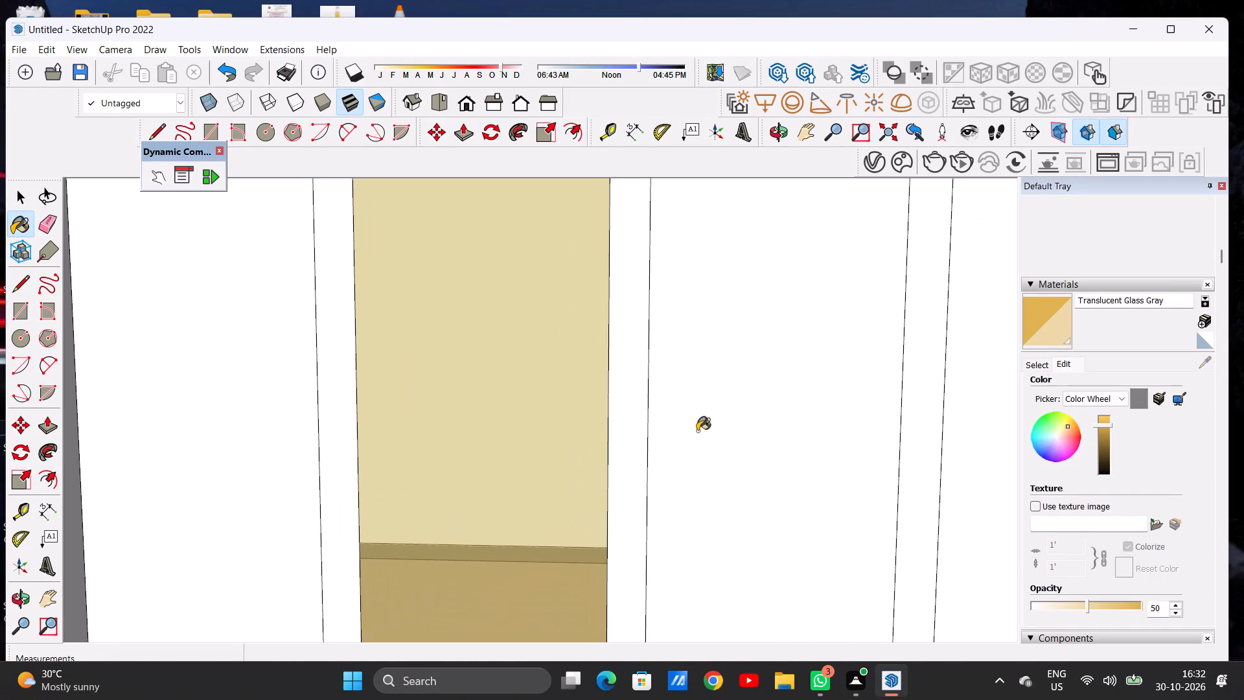
pyautogui.click(697, 431)
pyautogui.scroll(-12, 502, 443)
pyautogui.click(660, 434)
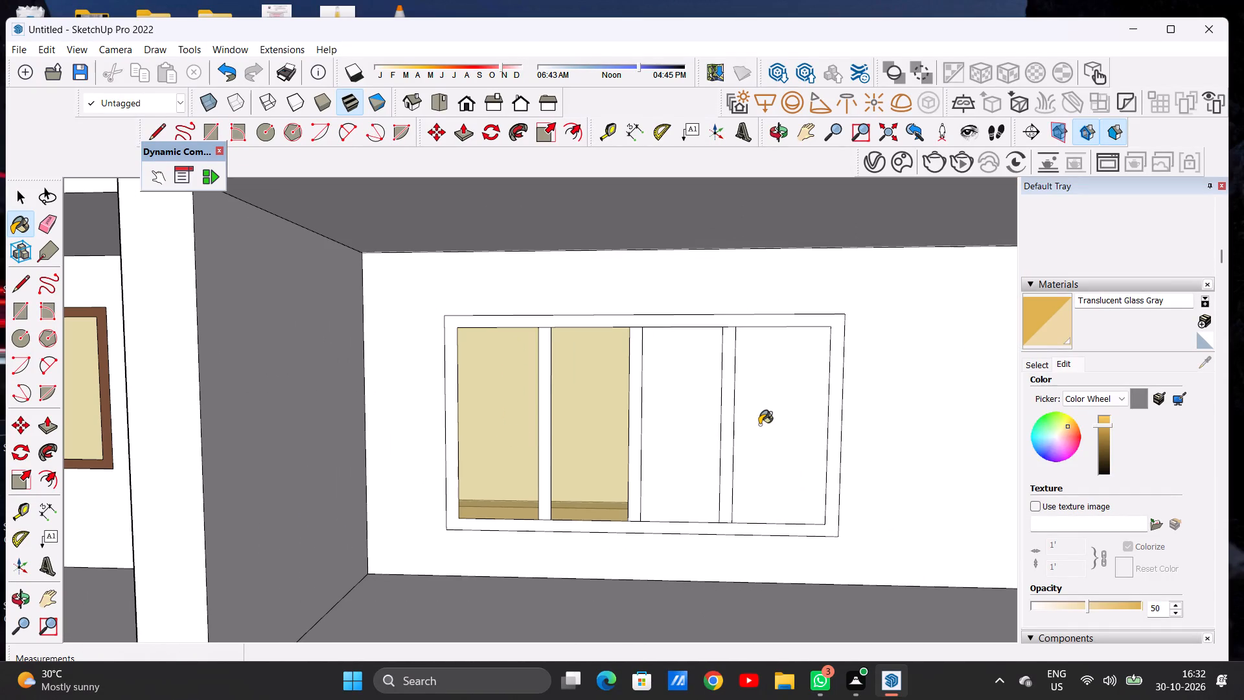
pyautogui.click(759, 425)
pyautogui.scroll(-14, 634, 430)
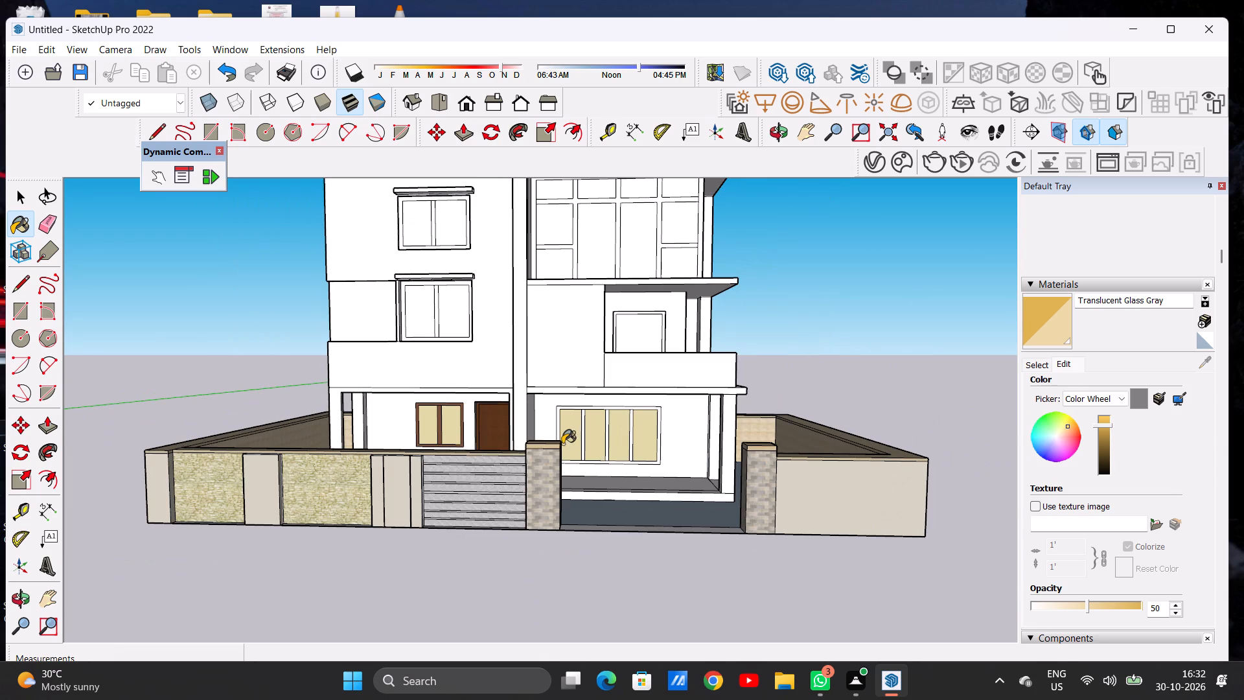
pyautogui.scroll(14, 608, 430)
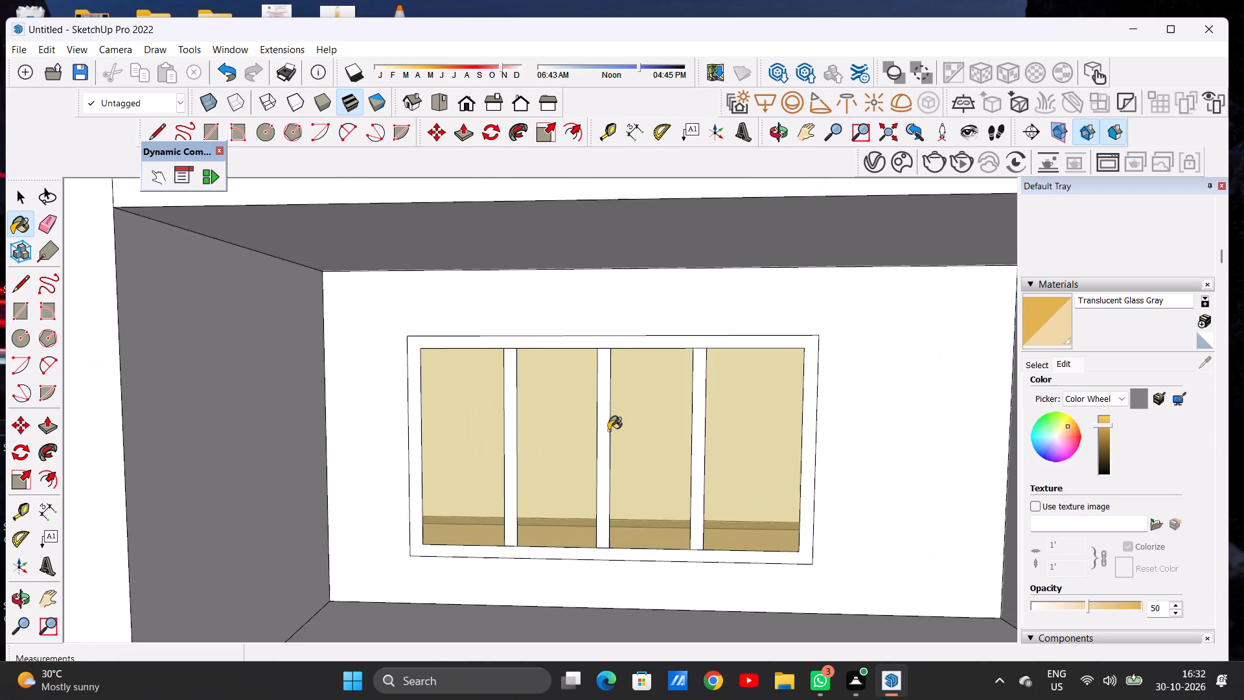
pyautogui.scroll(4, 608, 430)
pyautogui.press('space')
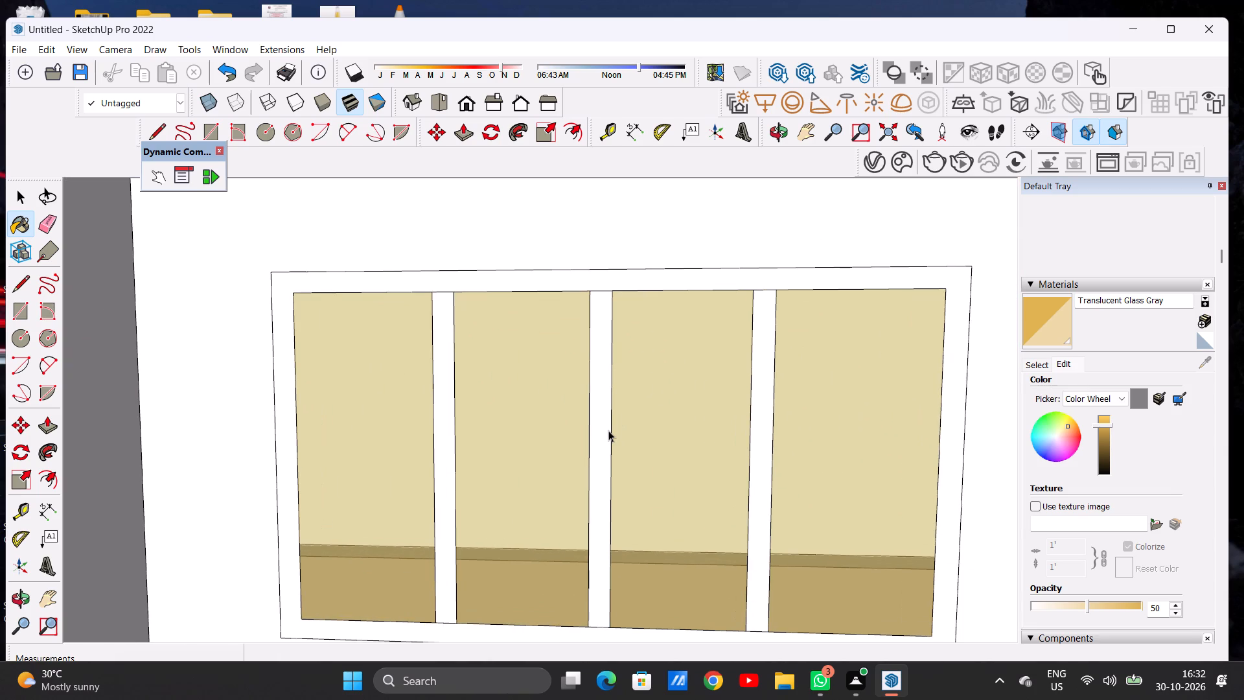
# Paint the outer frame of the wide ground-floor window with the Wood Floor Parquet material.
pyautogui.scroll(-9, 590, 379)
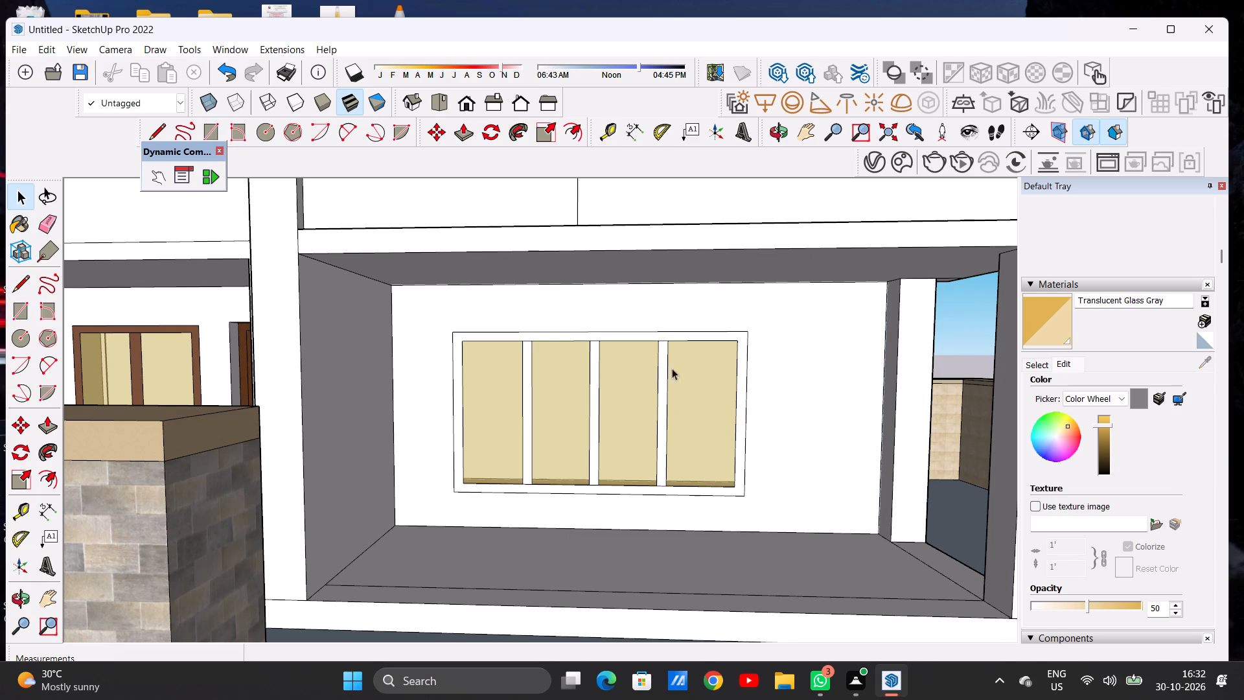
pyautogui.click(1048, 367)
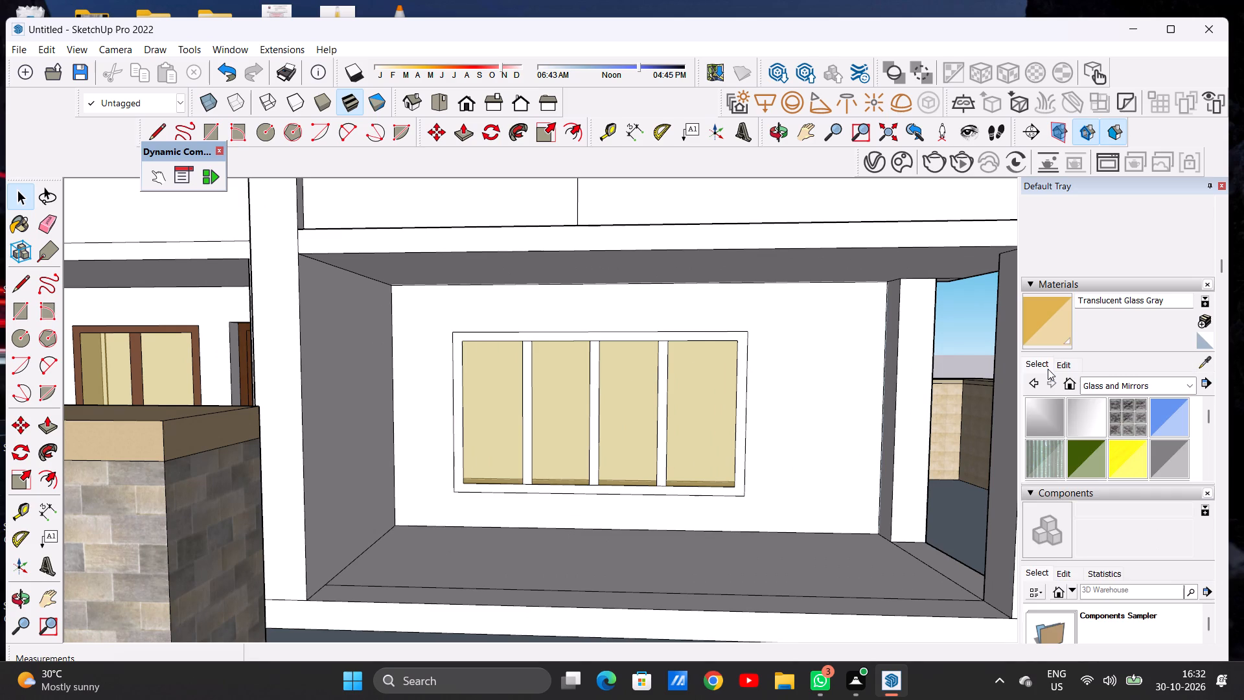
pyautogui.click(1097, 391)
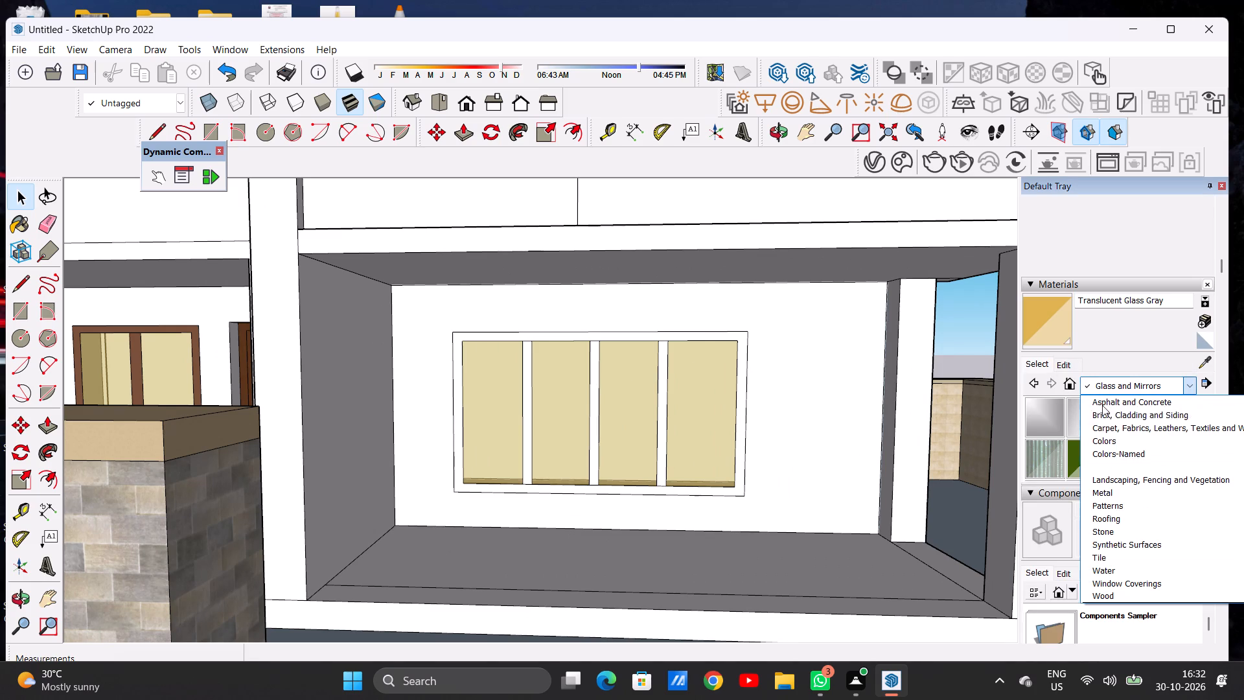
pyautogui.click(1093, 600)
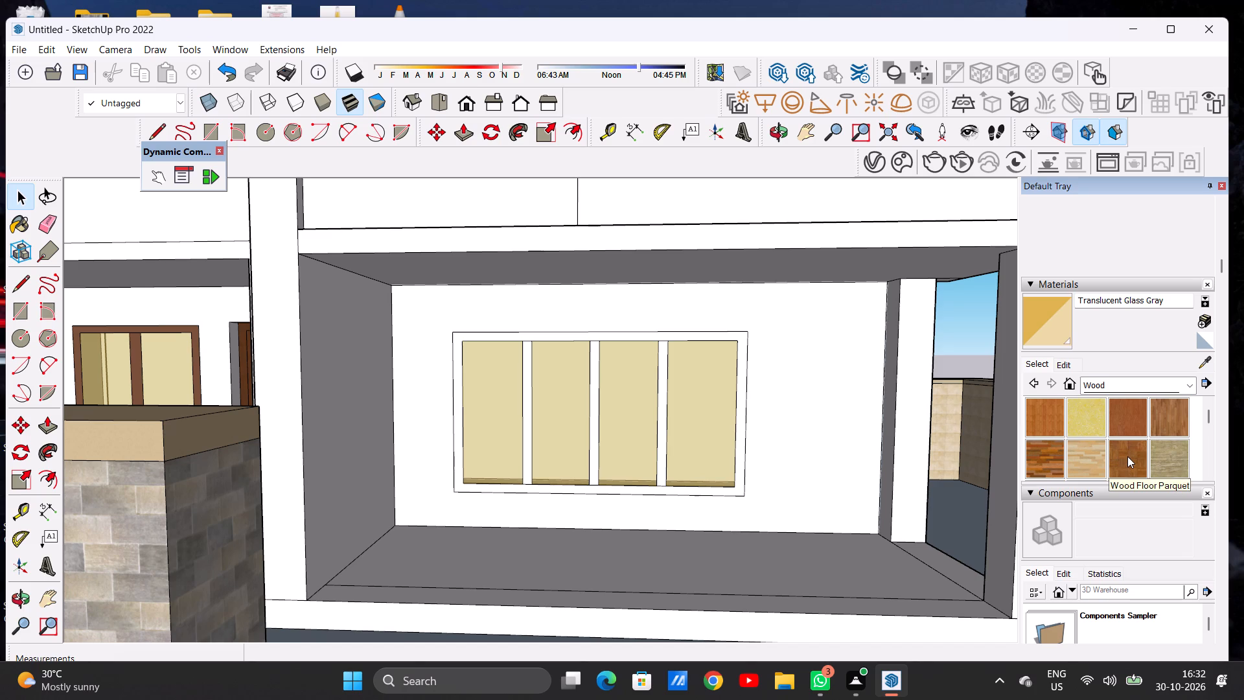
pyautogui.click(1127, 456)
pyautogui.scroll(6, 727, 419)
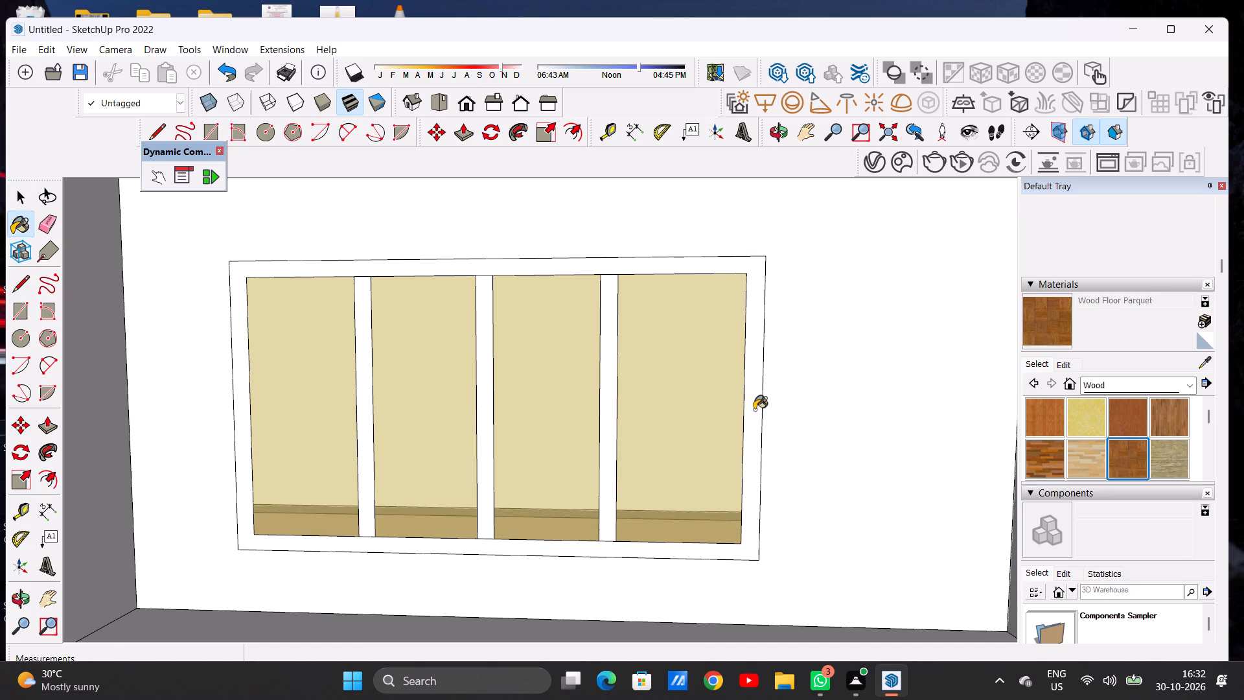
pyautogui.click(754, 410)
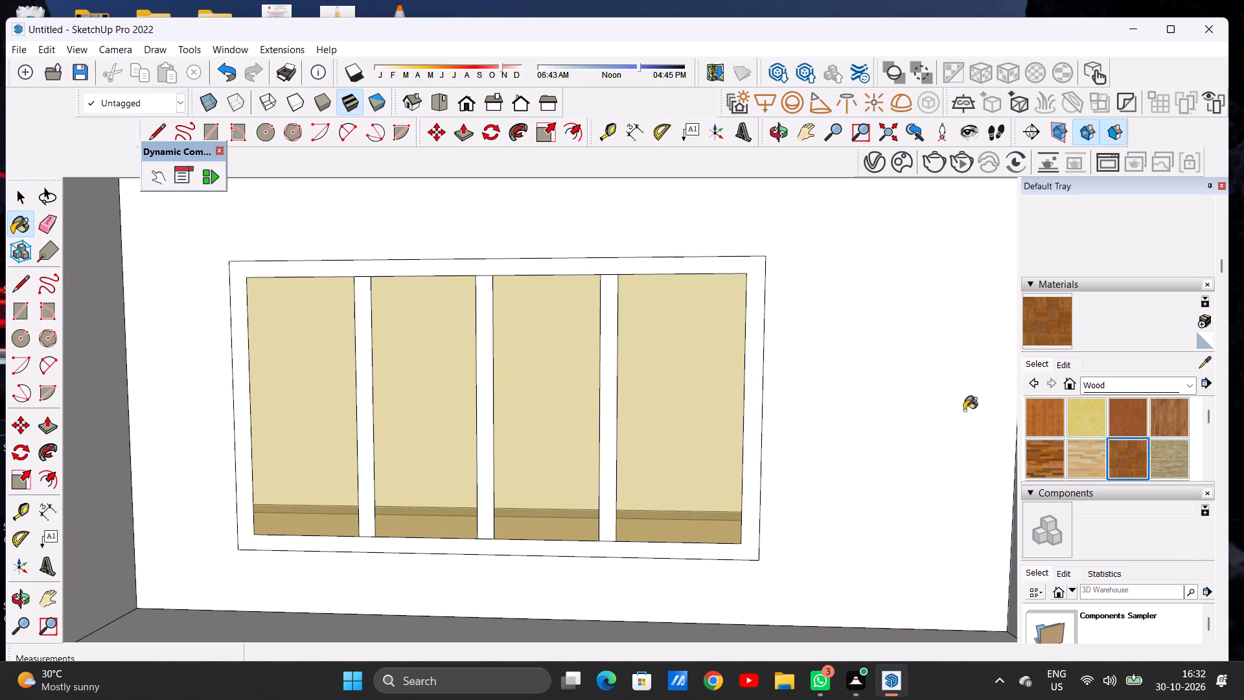
# Darken the Wood Floor Parquet material to a deep brown by lowering its colour brightness.
pyautogui.click(1061, 358)
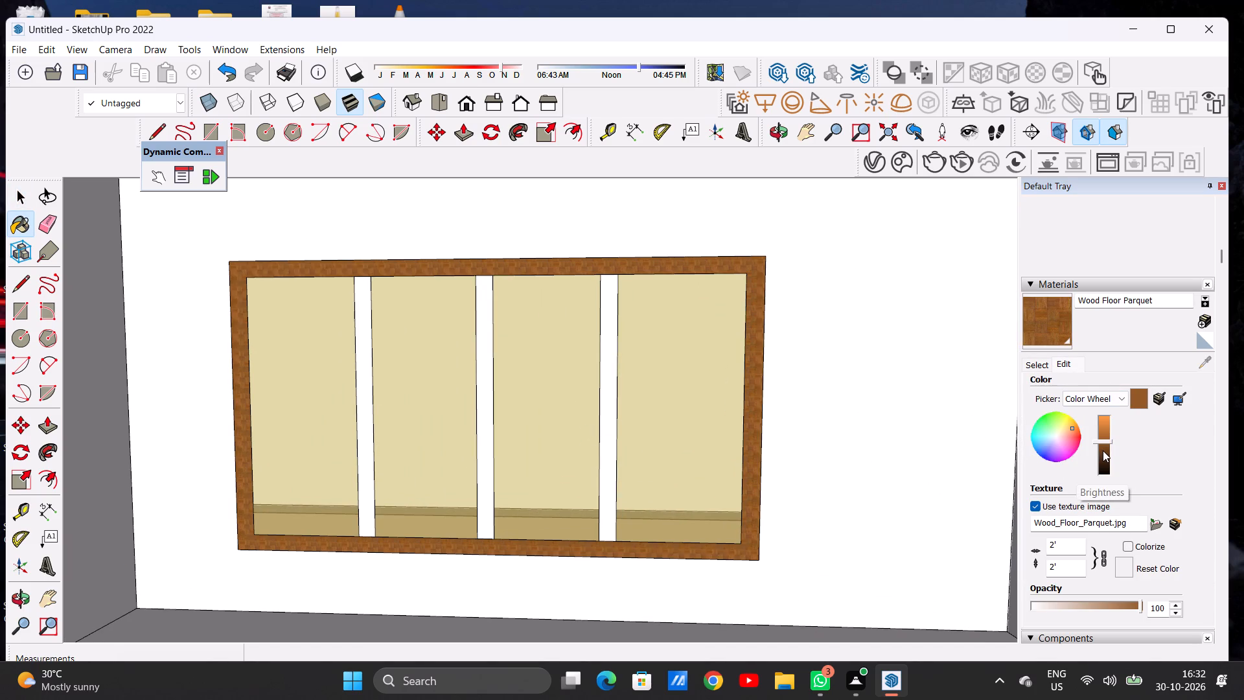
pyautogui.click(1103, 450)
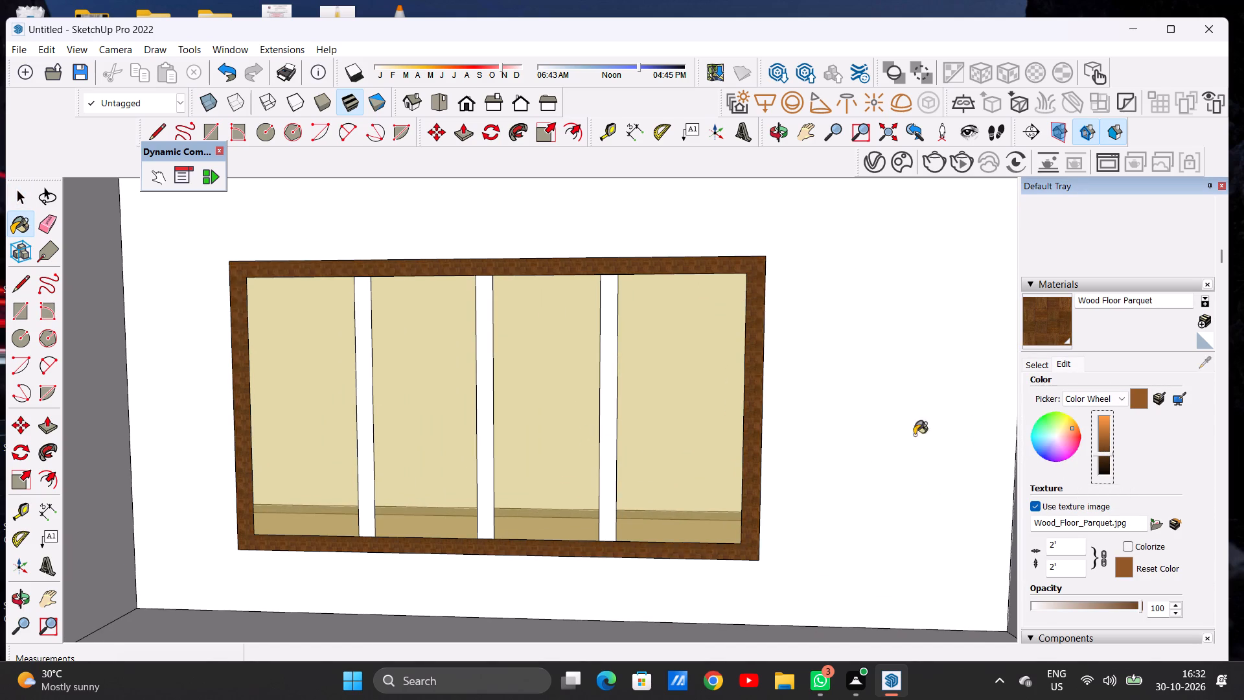
# Paint the three vertical mullions of the wide ground-floor window with the darkened Wood Floor Parquet.
pyautogui.click(604, 456)
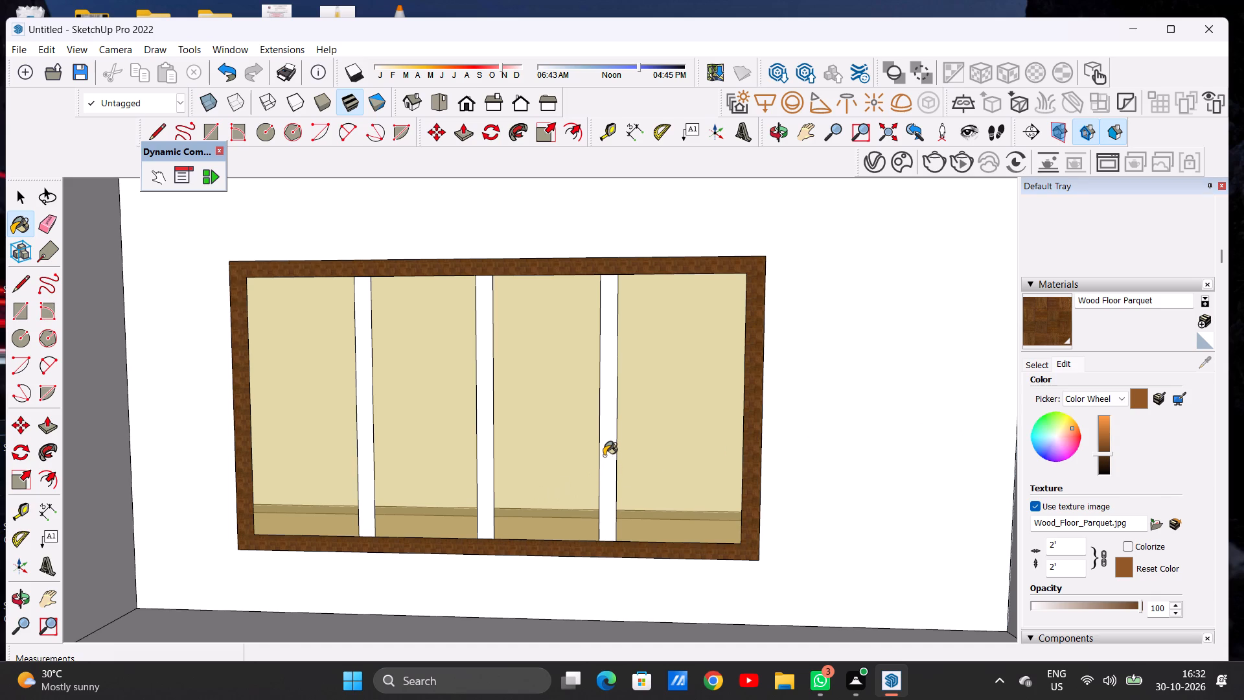
pyautogui.click(485, 458)
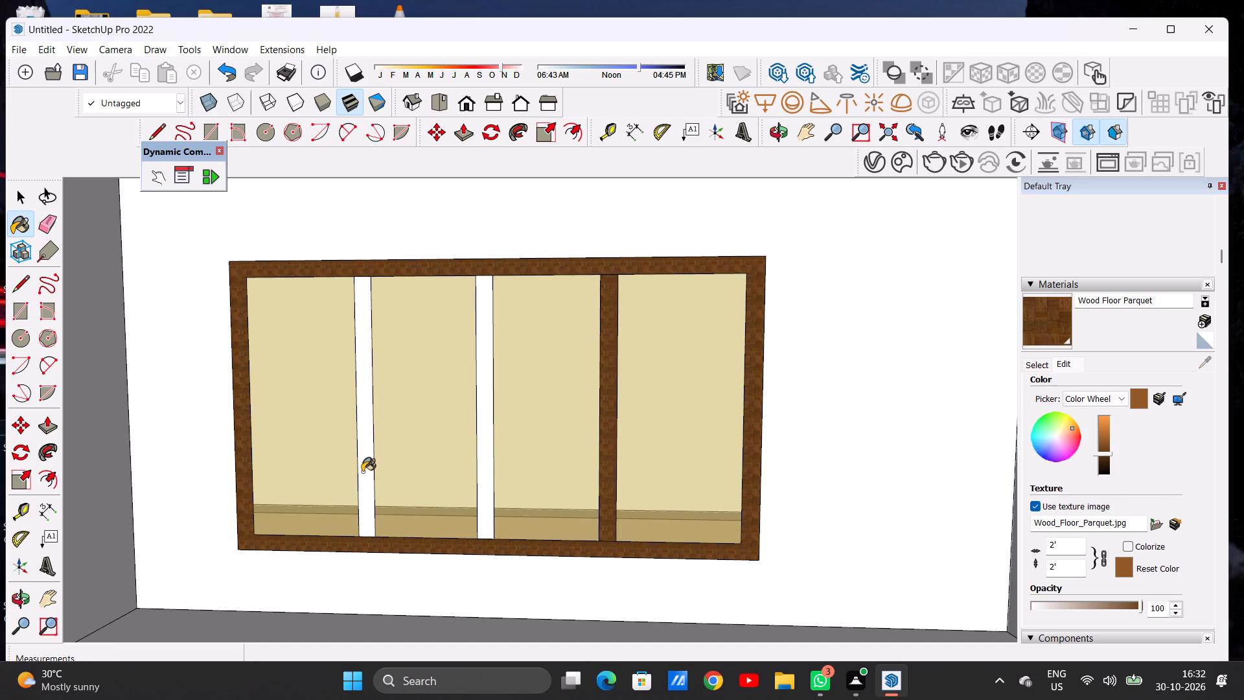
pyautogui.click(370, 468)
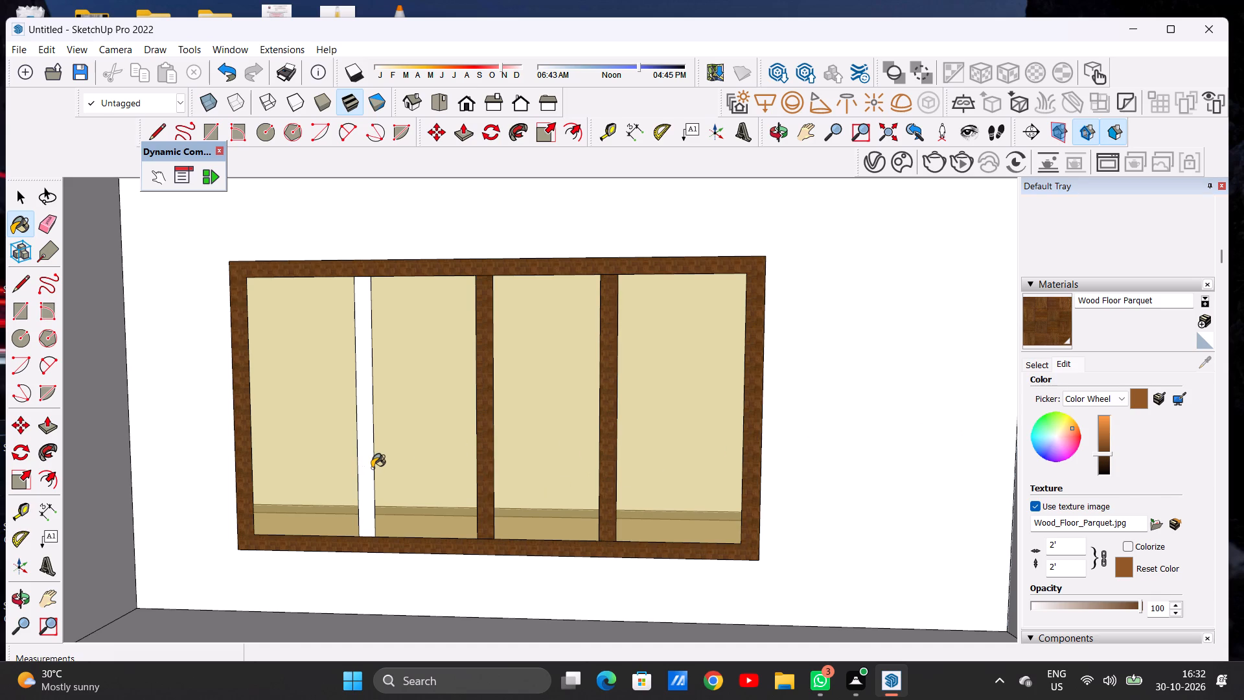
pyautogui.press('space')
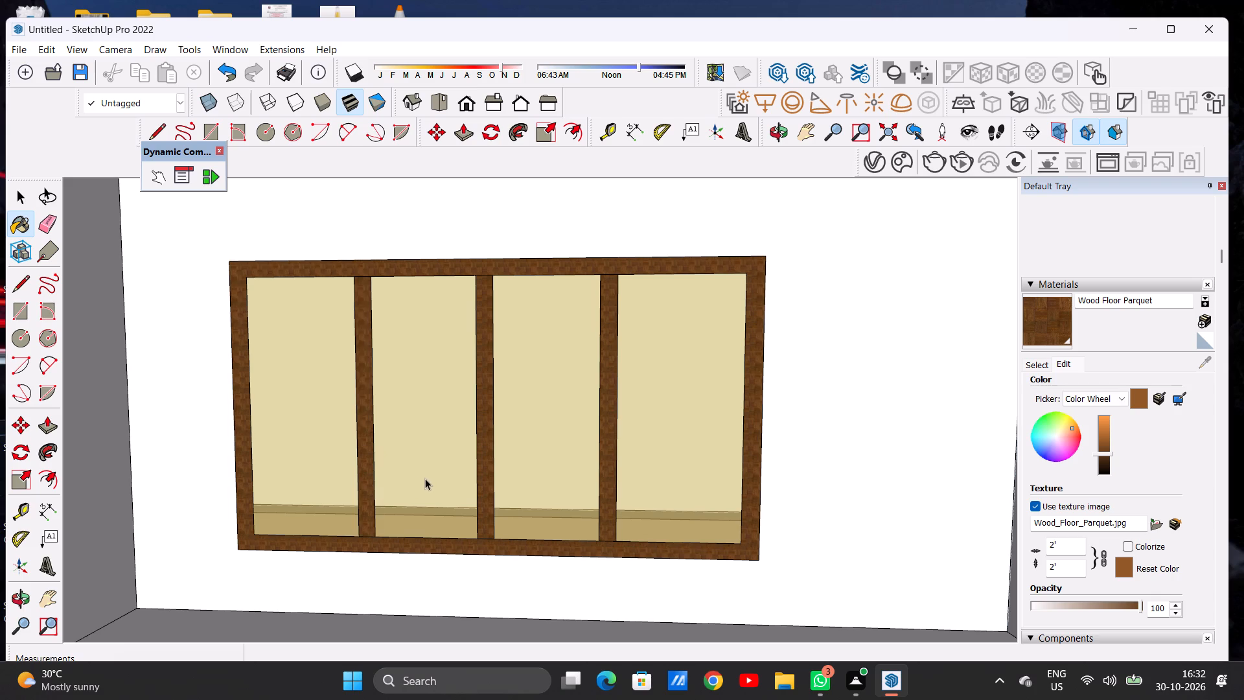
# Examine the wide ground-floor window up close and the whole house with its boundary wall from the front and side.
pyautogui.scroll(-19, 438, 495)
pyautogui.moveTo(507, 485); pyautogui.dragTo(509, 520, button='middle')
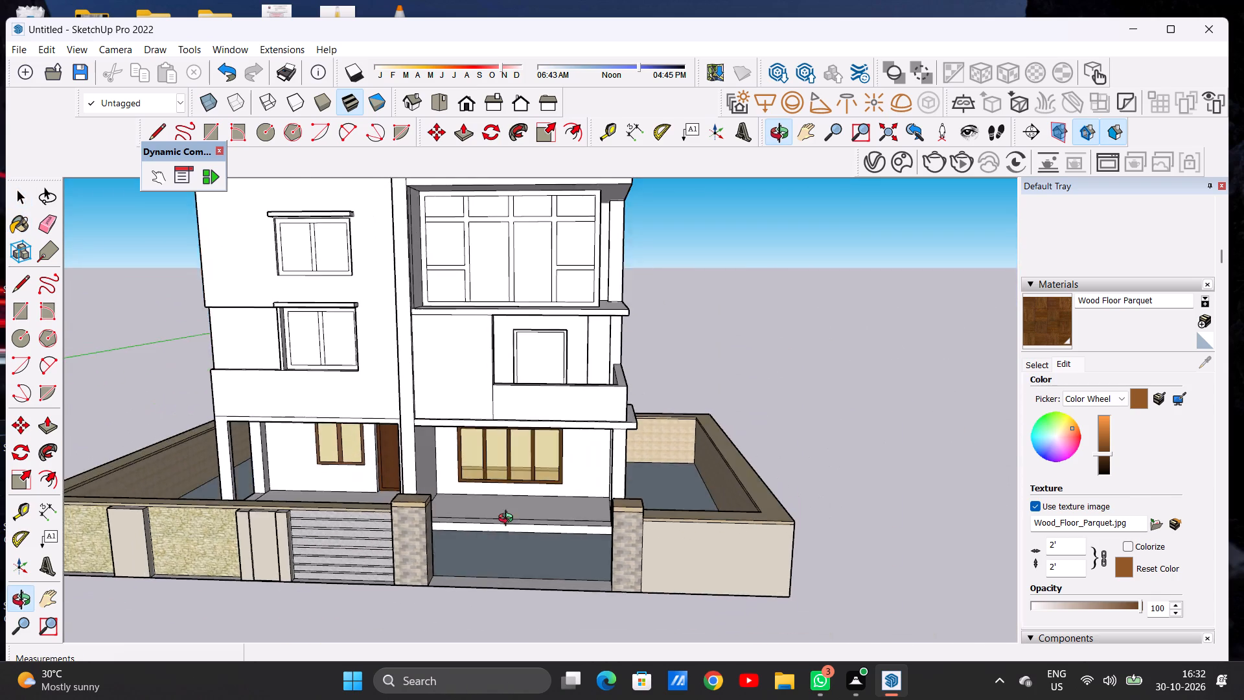
pyautogui.moveTo(509, 520); pyautogui.dragTo(504, 460, button='middle')
pyautogui.scroll(12, 498, 465)
pyautogui.scroll(-1, 498, 465)
pyautogui.scroll(10, 498, 465)
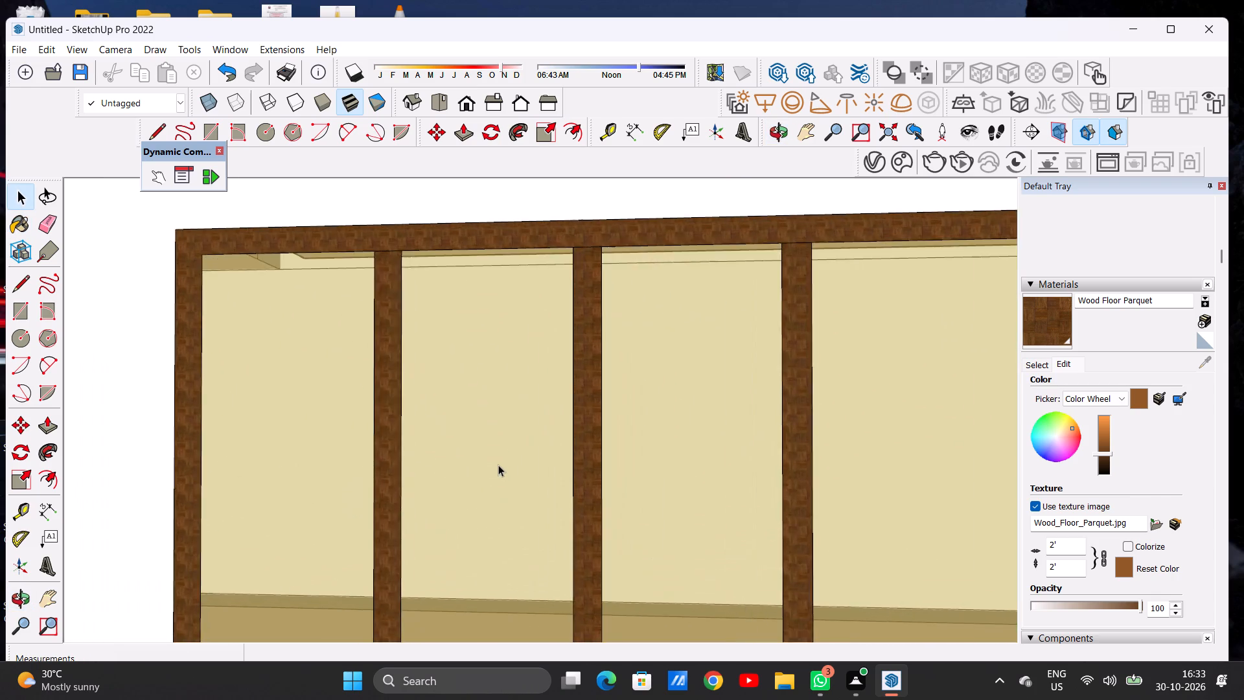
pyautogui.scroll(5, 498, 465)
pyautogui.moveTo(498, 463); pyautogui.dragTo(508, 353, button='middle')
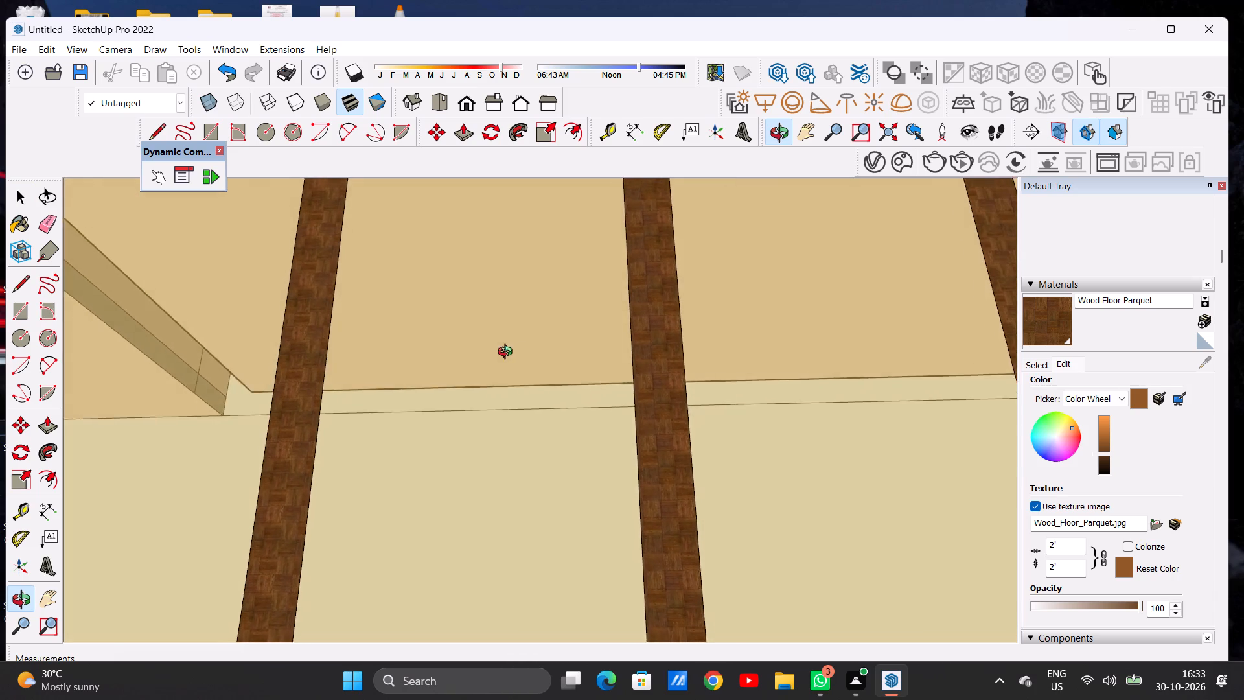
pyautogui.moveTo(508, 353); pyautogui.dragTo(493, 576, button='middle')
pyautogui.scroll(-20, 504, 474)
pyautogui.scroll(-10, 504, 474)
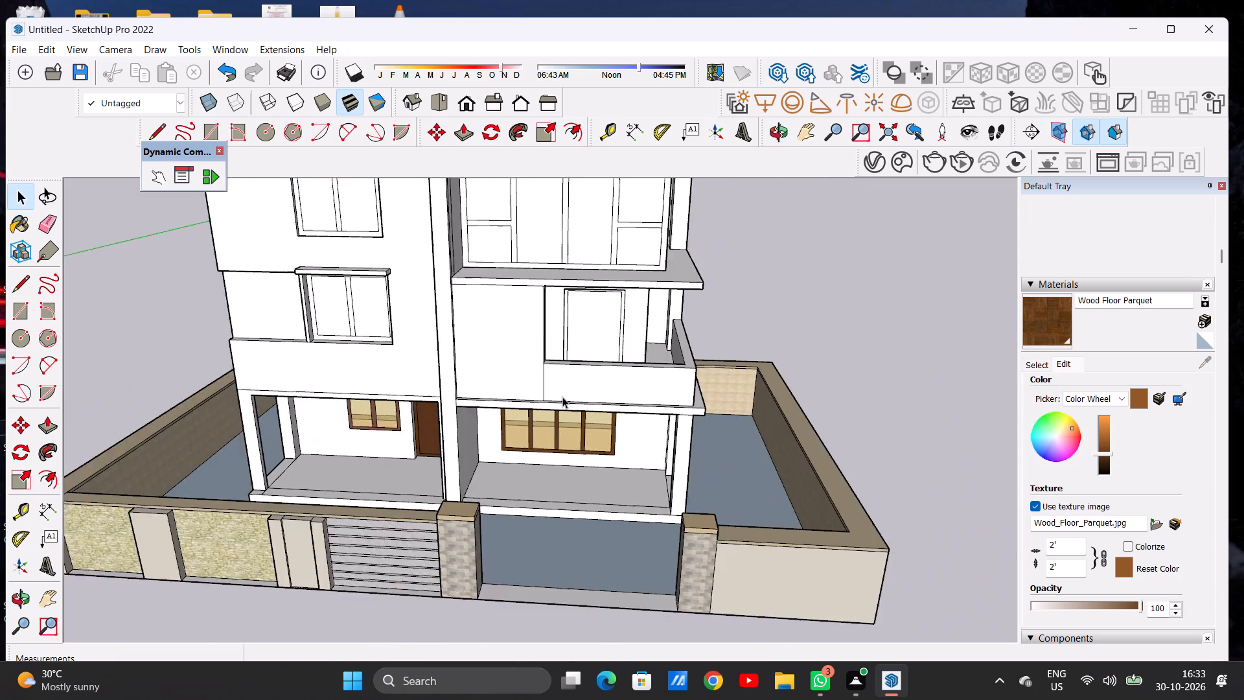
pyautogui.scroll(-9, 562, 397)
pyautogui.moveTo(560, 467); pyautogui.dragTo(573, 391, button='middle')
pyautogui.scroll(2, 575, 461)
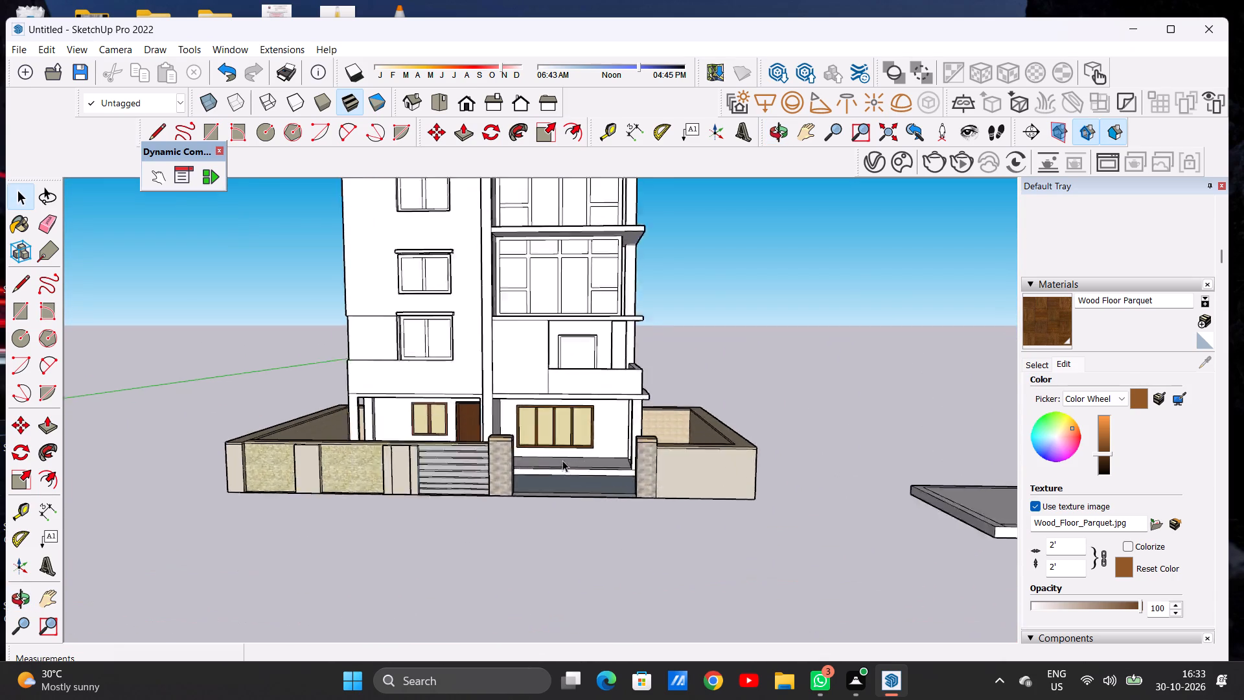
pyautogui.scroll(5, 562, 460)
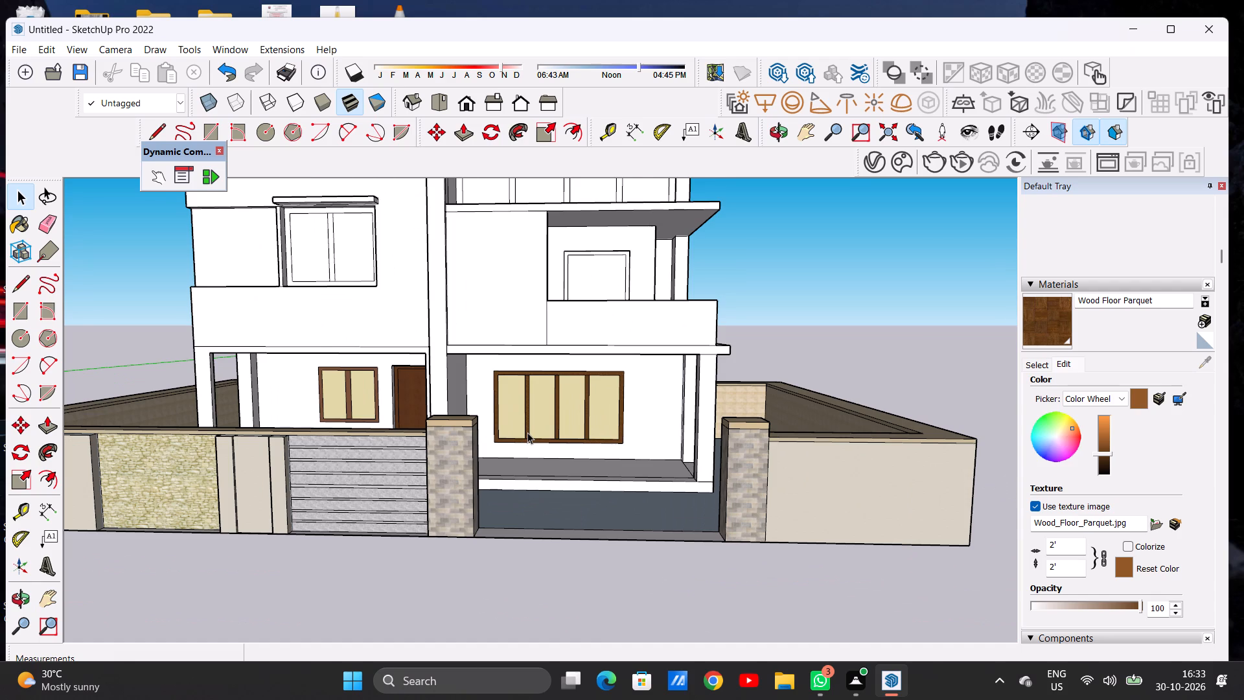
pyautogui.scroll(-14, 527, 432)
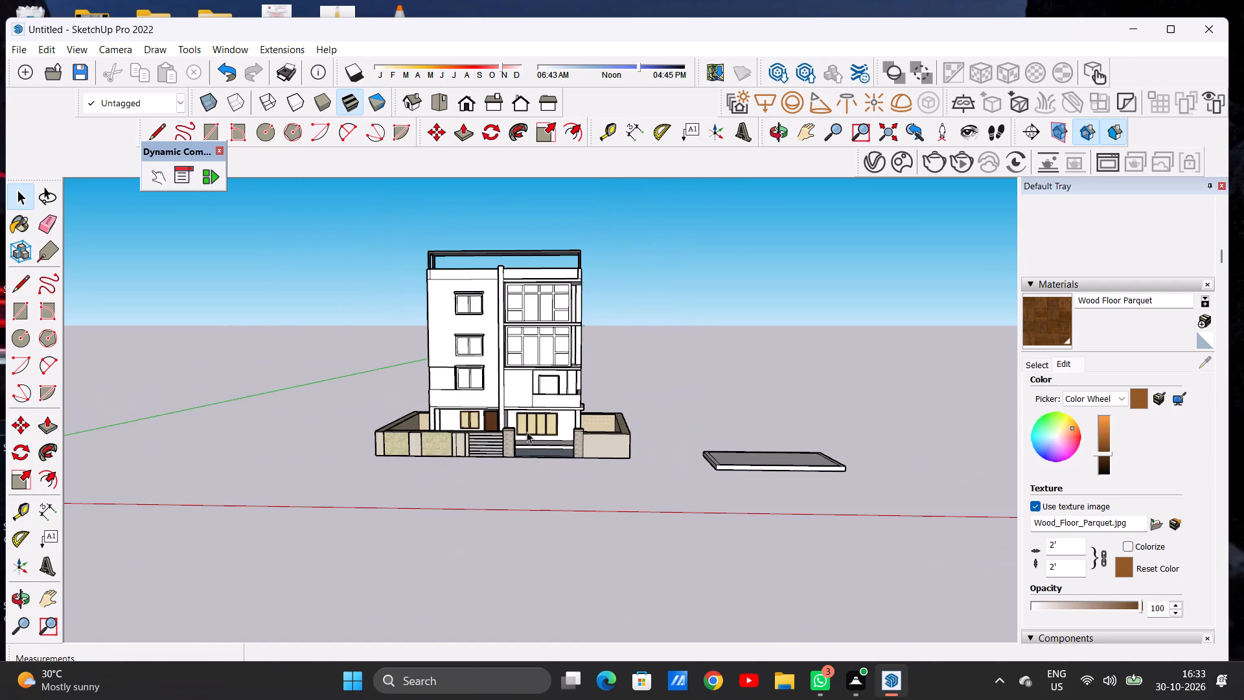
pyautogui.scroll(-3, 527, 432)
pyautogui.scroll(6, 511, 432)
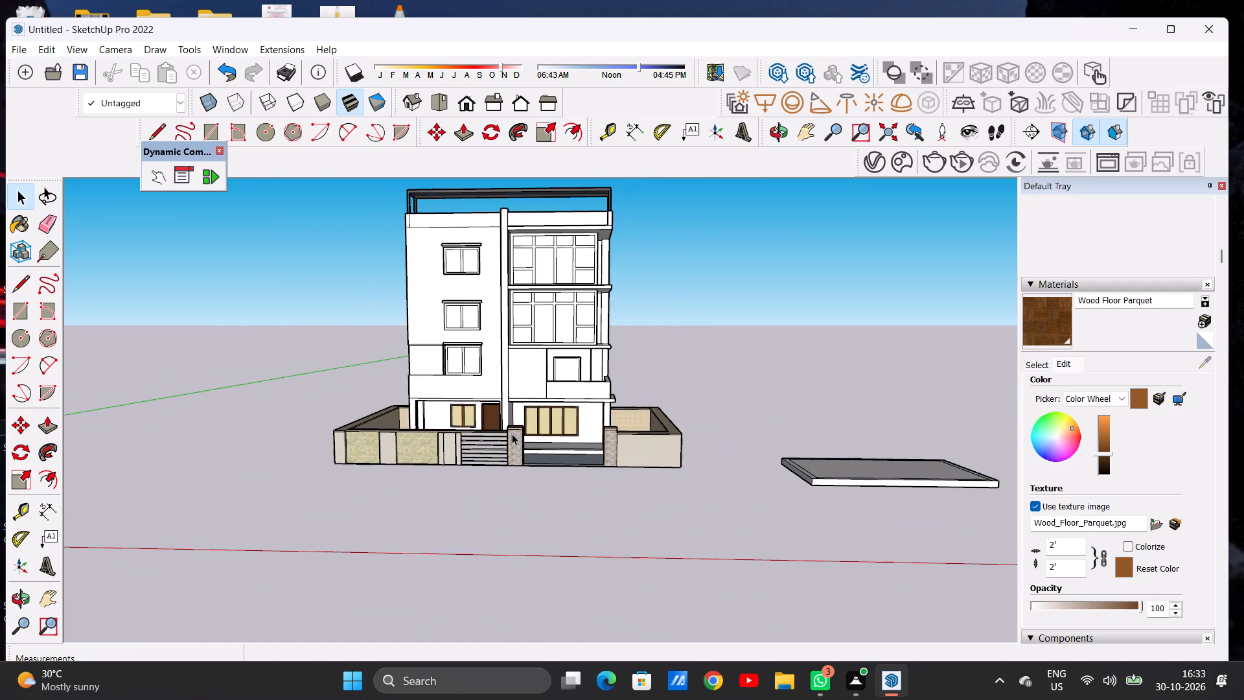
pyautogui.scroll(17, 512, 434)
pyautogui.moveTo(565, 439); pyautogui.dragTo(439, 417, button='middle')
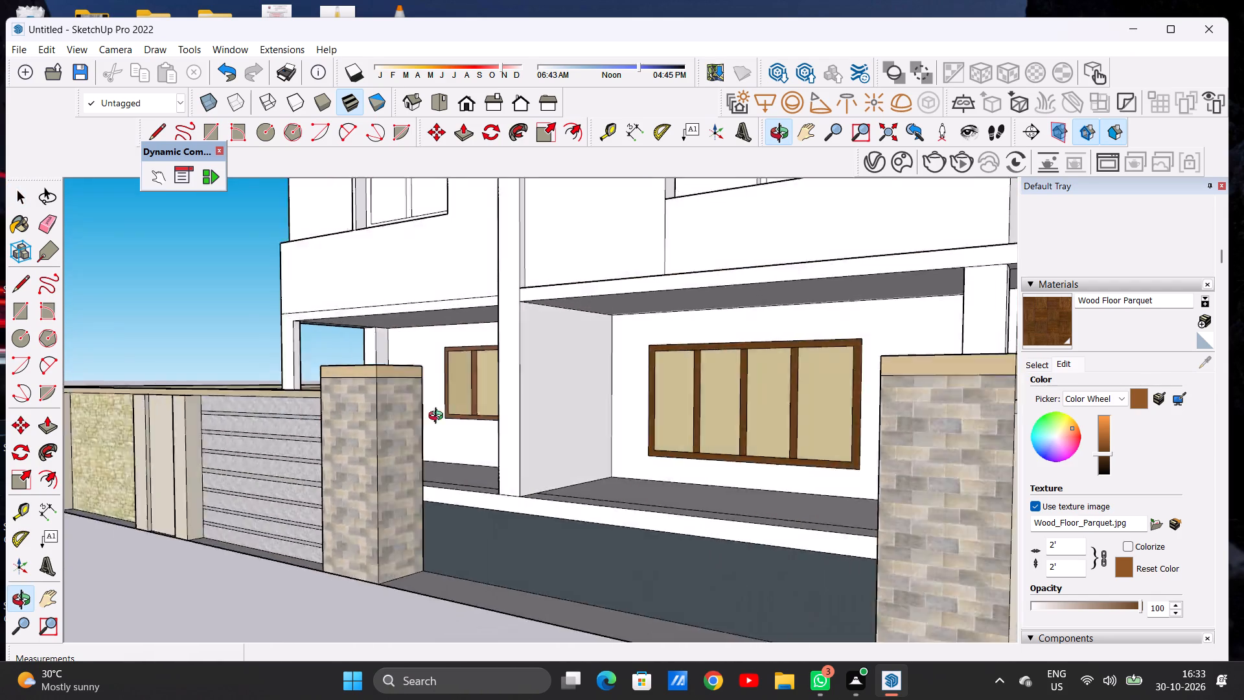
pyautogui.moveTo(439, 417); pyautogui.dragTo(588, 412, button='middle')
pyautogui.scroll(-8, 443, 451)
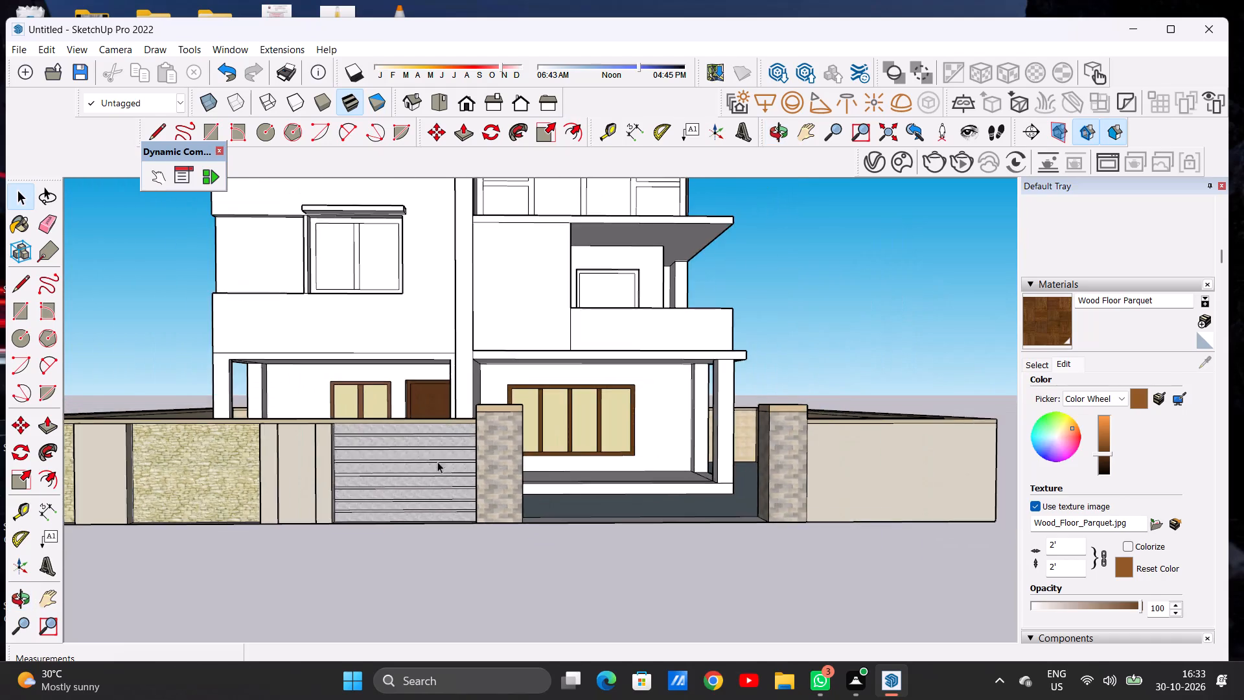
pyautogui.scroll(-6, 433, 465)
pyautogui.moveTo(420, 472); pyautogui.dragTo(416, 486, button='middle')
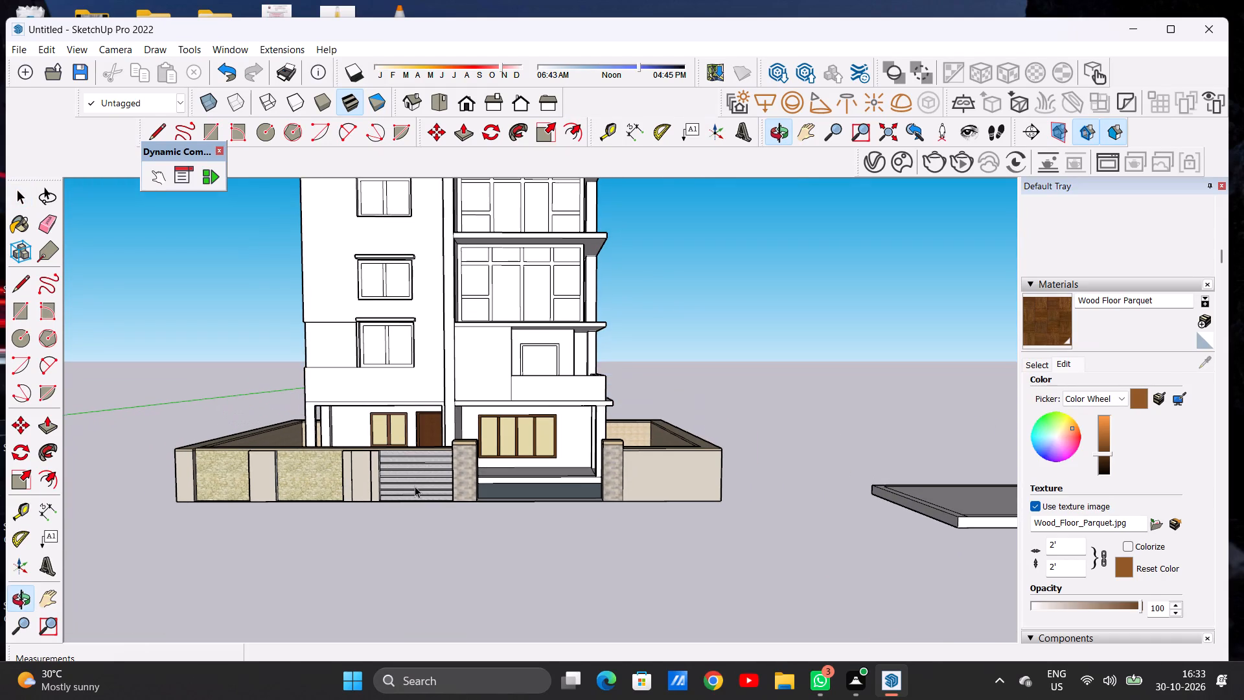
pyautogui.moveTo(380, 452); pyautogui.dragTo(374, 563, button='middle')
pyautogui.scroll(5, 711, 393)
pyautogui.moveTo(736, 391); pyautogui.dragTo(450, 393, button='middle')
pyautogui.moveTo(693, 402); pyautogui.dragTo(478, 358, button='middle')
pyautogui.moveTo(764, 423); pyautogui.dragTo(769, 402, button='middle')
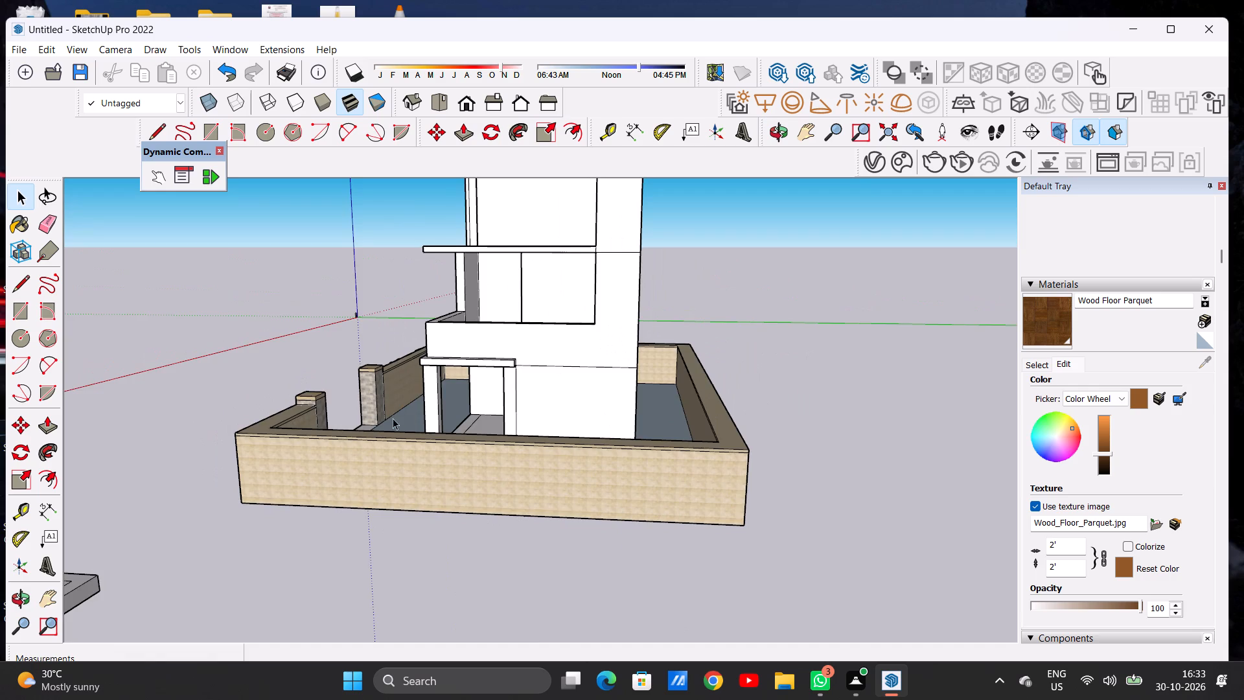
pyautogui.moveTo(392, 419); pyautogui.dragTo(693, 431, button='middle')
pyautogui.moveTo(490, 436); pyautogui.dragTo(660, 498, button='middle')
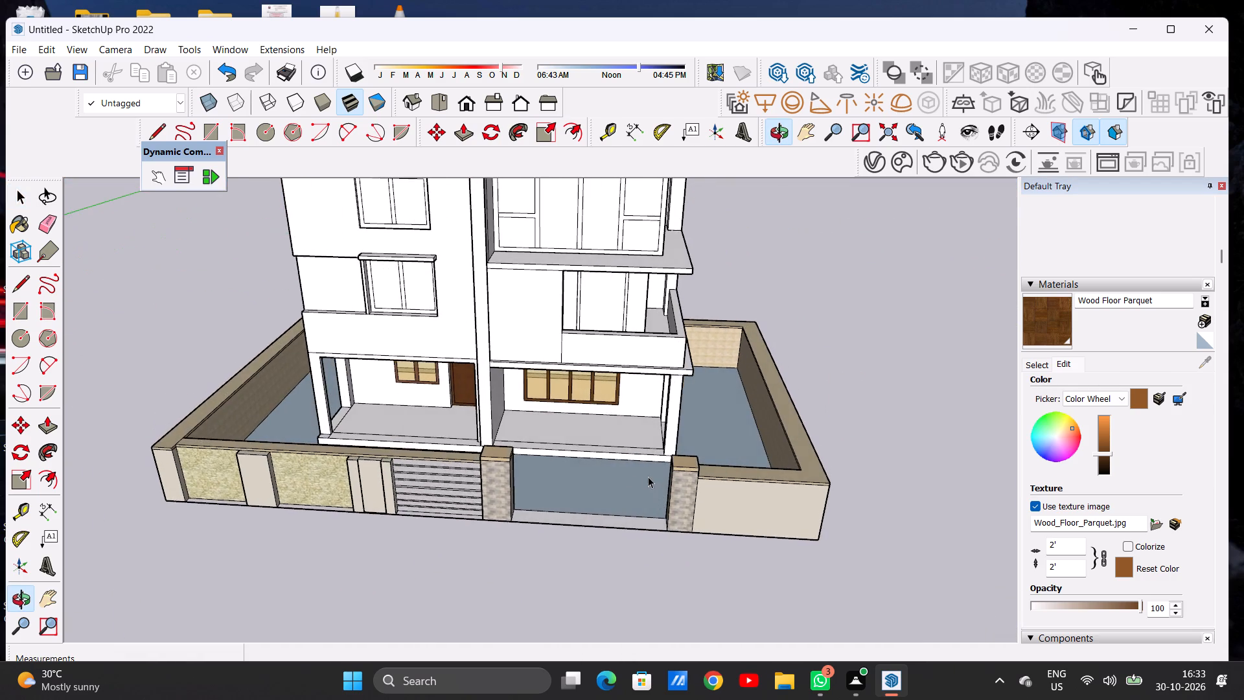
pyautogui.scroll(-11, 620, 471)
pyautogui.moveTo(588, 458); pyautogui.dragTo(588, 371, button='middle')
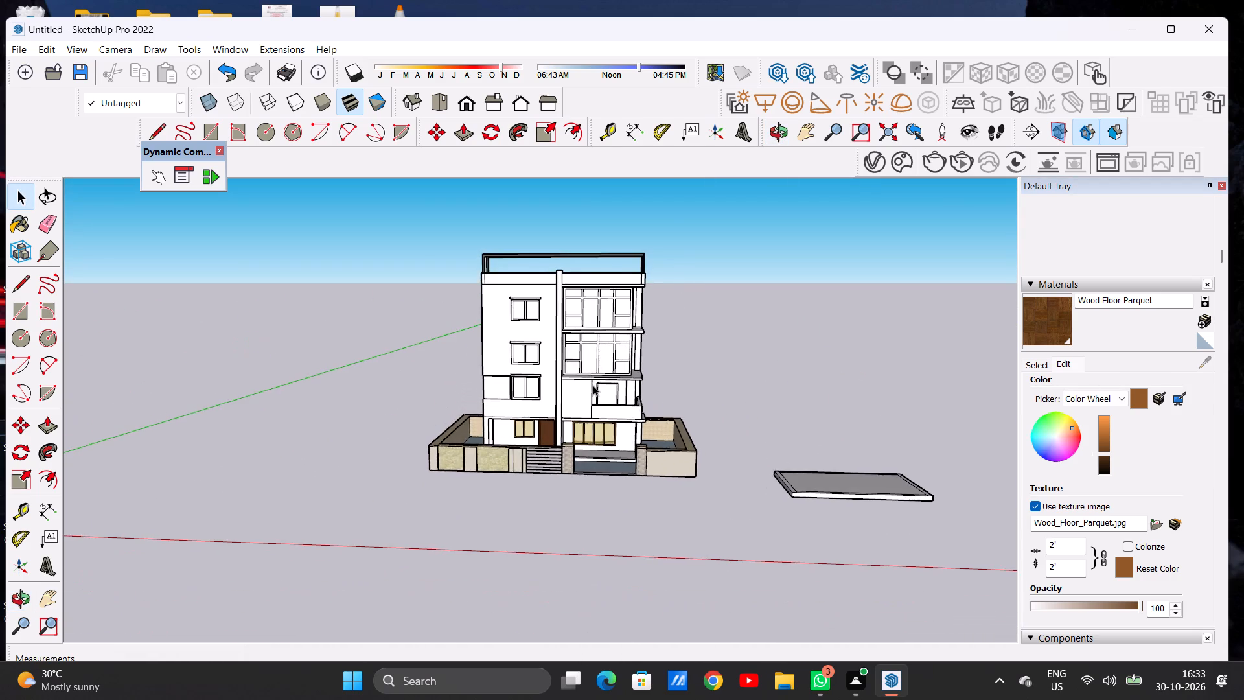
pyautogui.scroll(13, 593, 389)
pyautogui.scroll(-8, 661, 395)
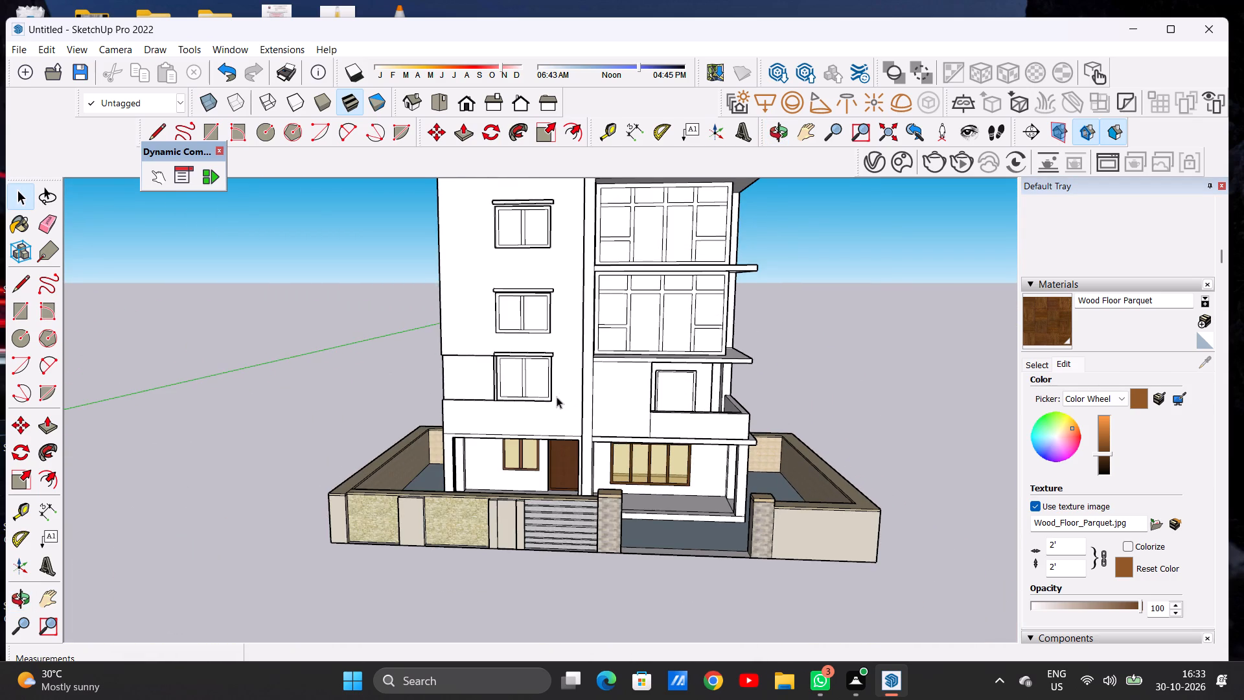
# Paint the frame and central mullion of the two-pane window directly above the porch with the darkened Wood Floor Parquet.
pyautogui.scroll(13, 560, 391)
pyautogui.moveTo(470, 398); pyautogui.dragTo(635, 447, button='middle')
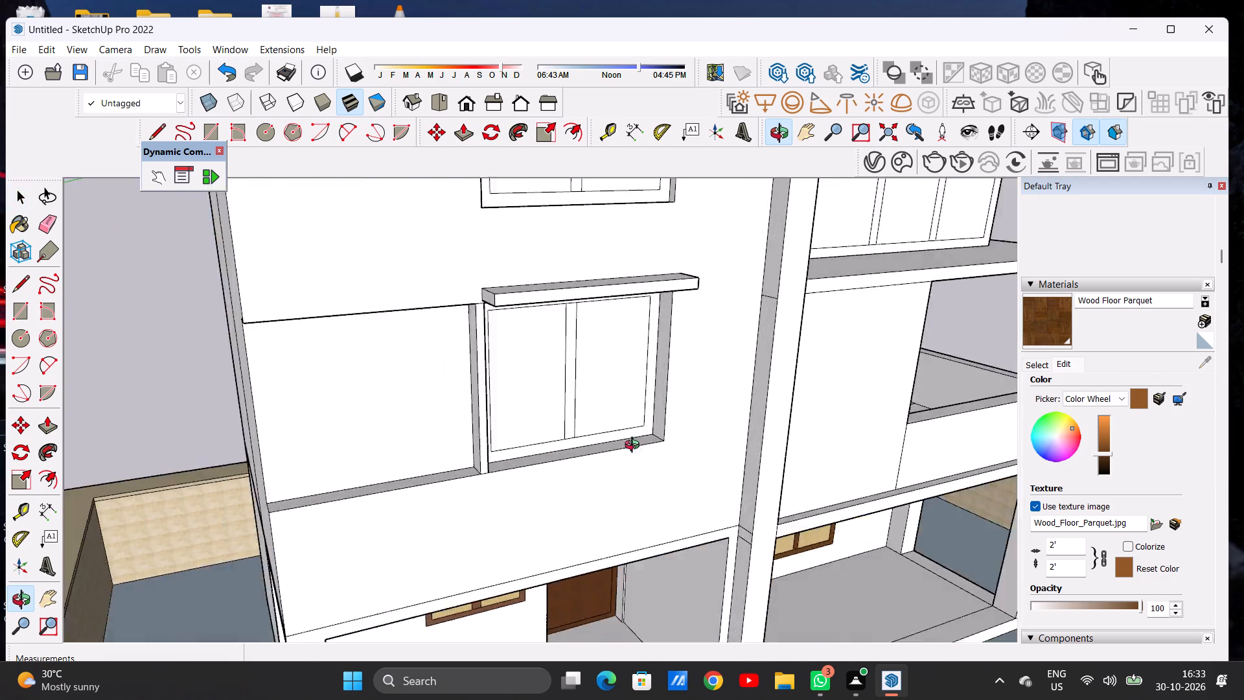
pyautogui.moveTo(635, 447); pyautogui.dragTo(472, 380, button='middle')
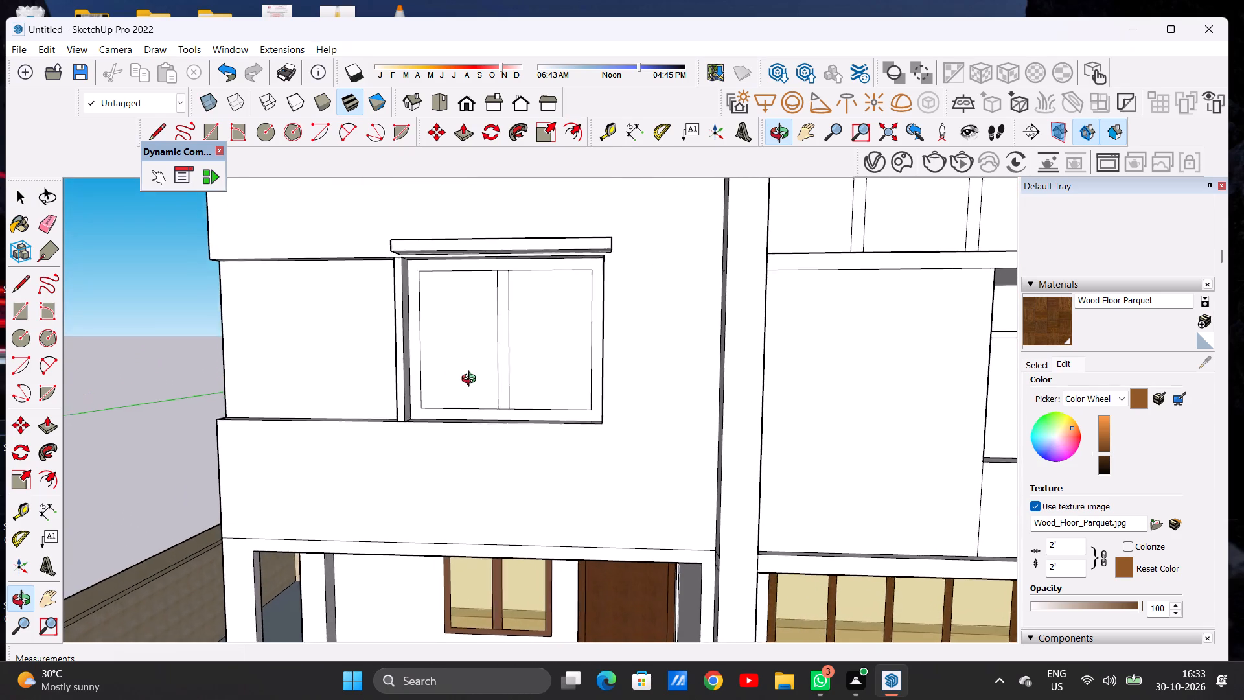
pyautogui.moveTo(472, 380); pyautogui.dragTo(469, 385, button='middle')
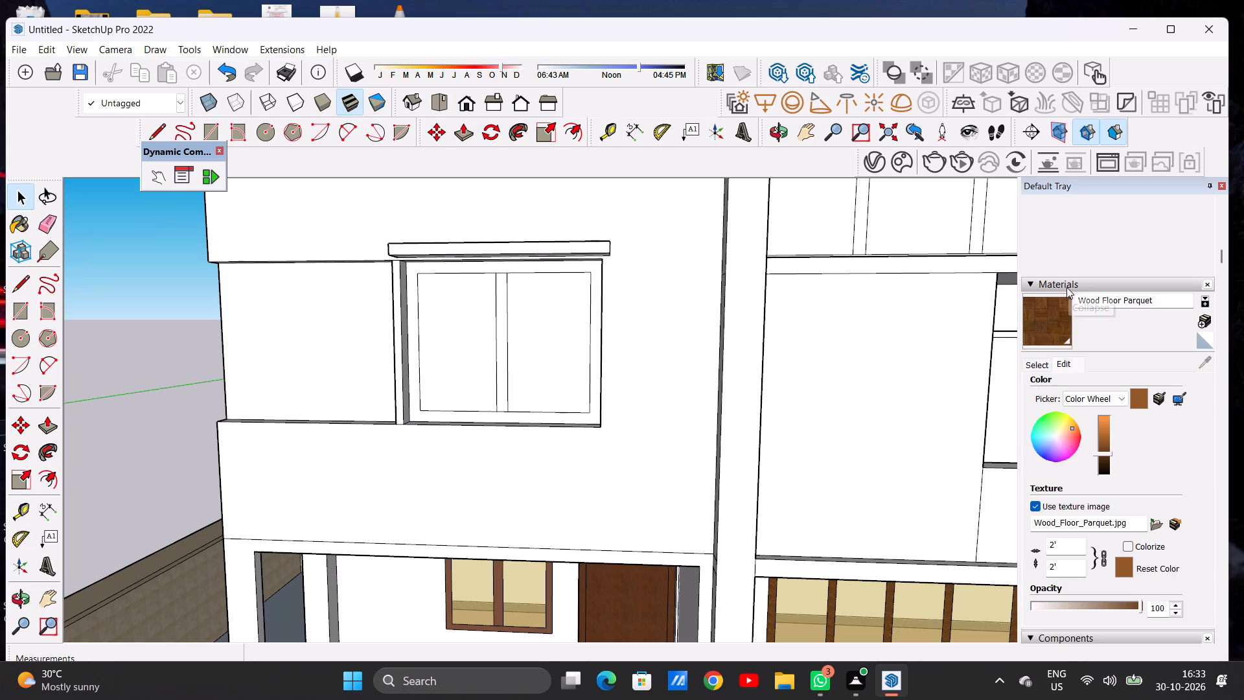
pyautogui.click(1053, 323)
pyautogui.scroll(3, 425, 358)
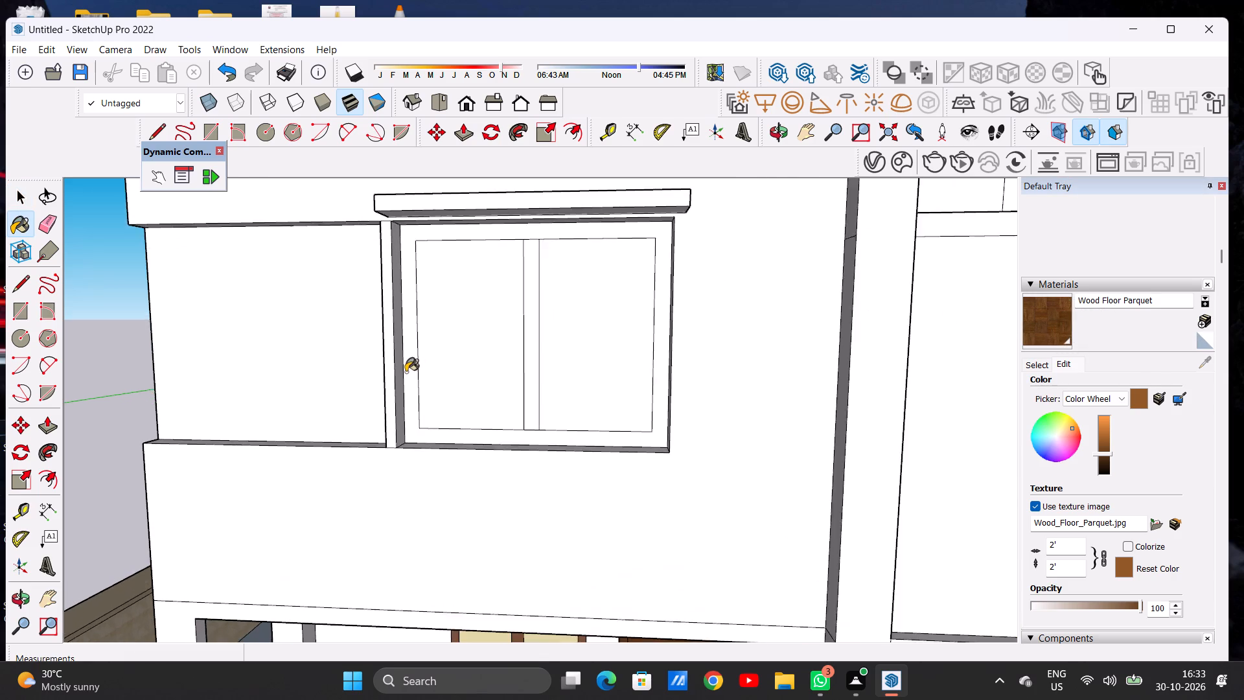
pyautogui.scroll(-1, 406, 372)
pyautogui.scroll(4, 406, 372)
pyautogui.click(412, 361)
pyautogui.click(581, 329)
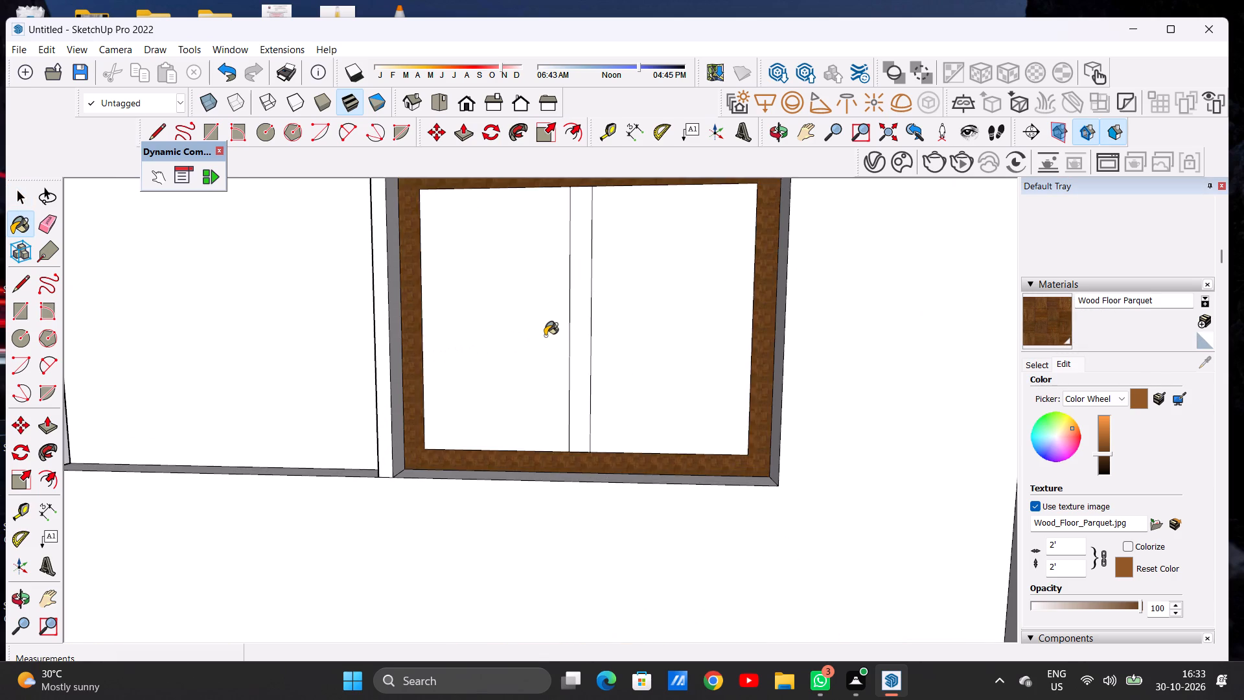
pyautogui.scroll(-12, 544, 336)
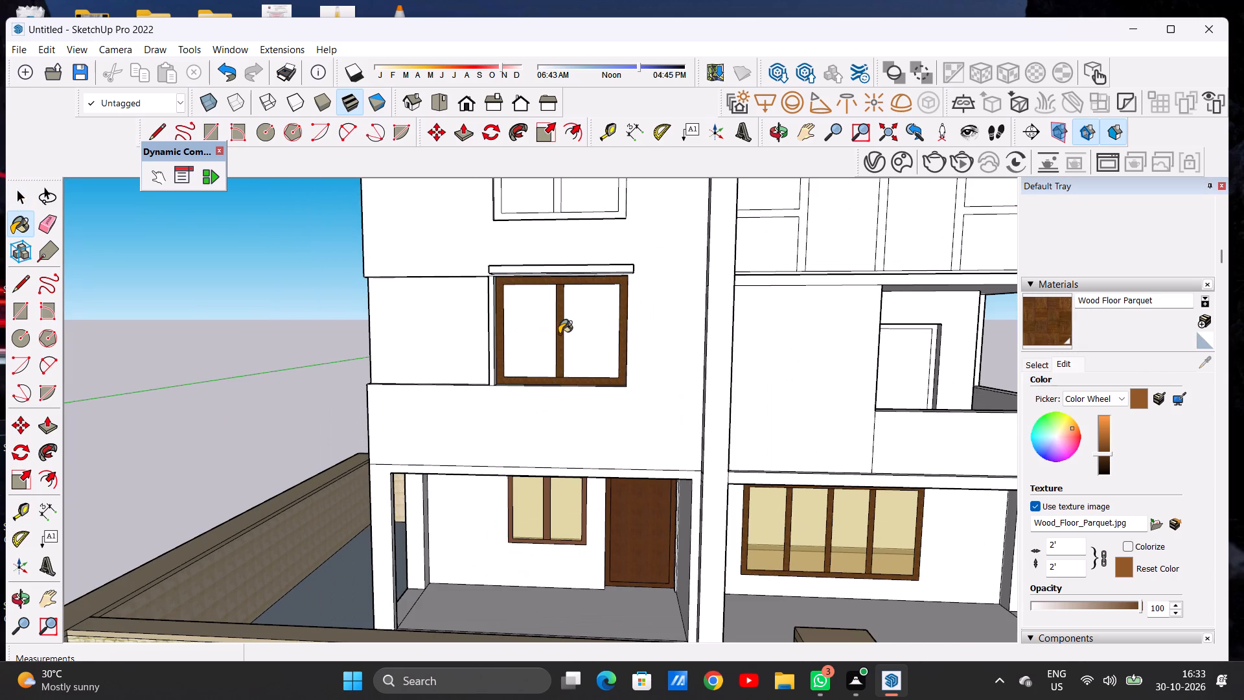
pyautogui.press('space')
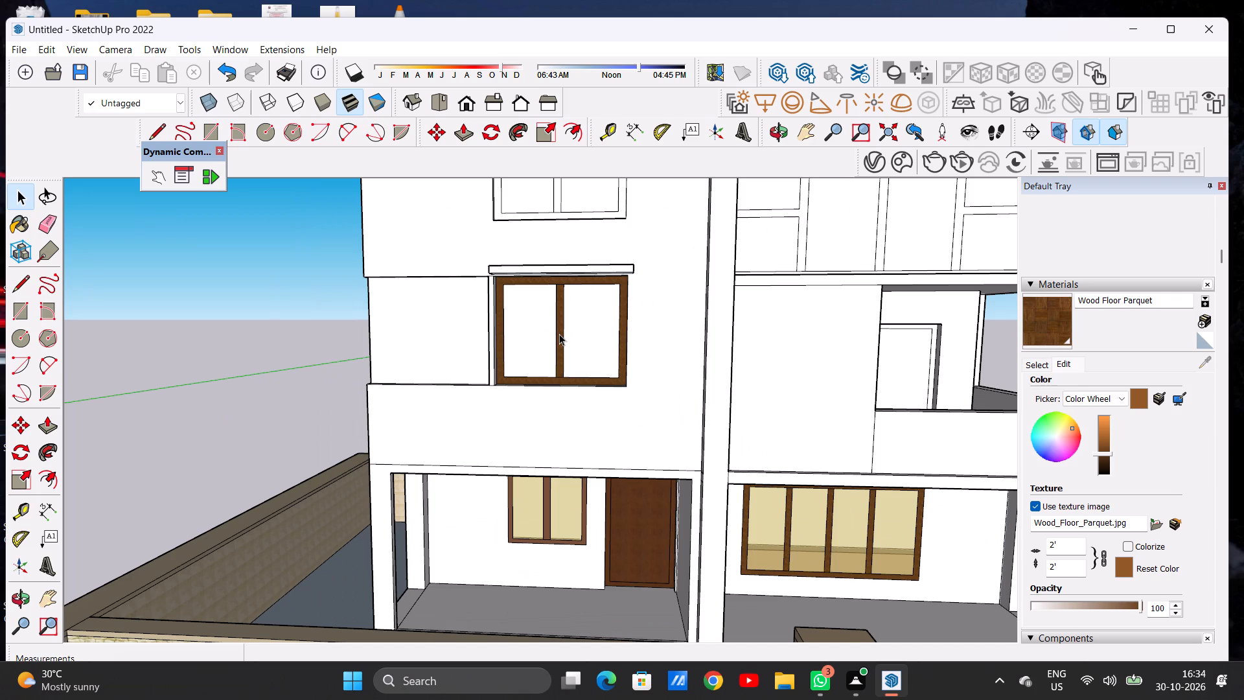
pyautogui.scroll(-4, 486, 371)
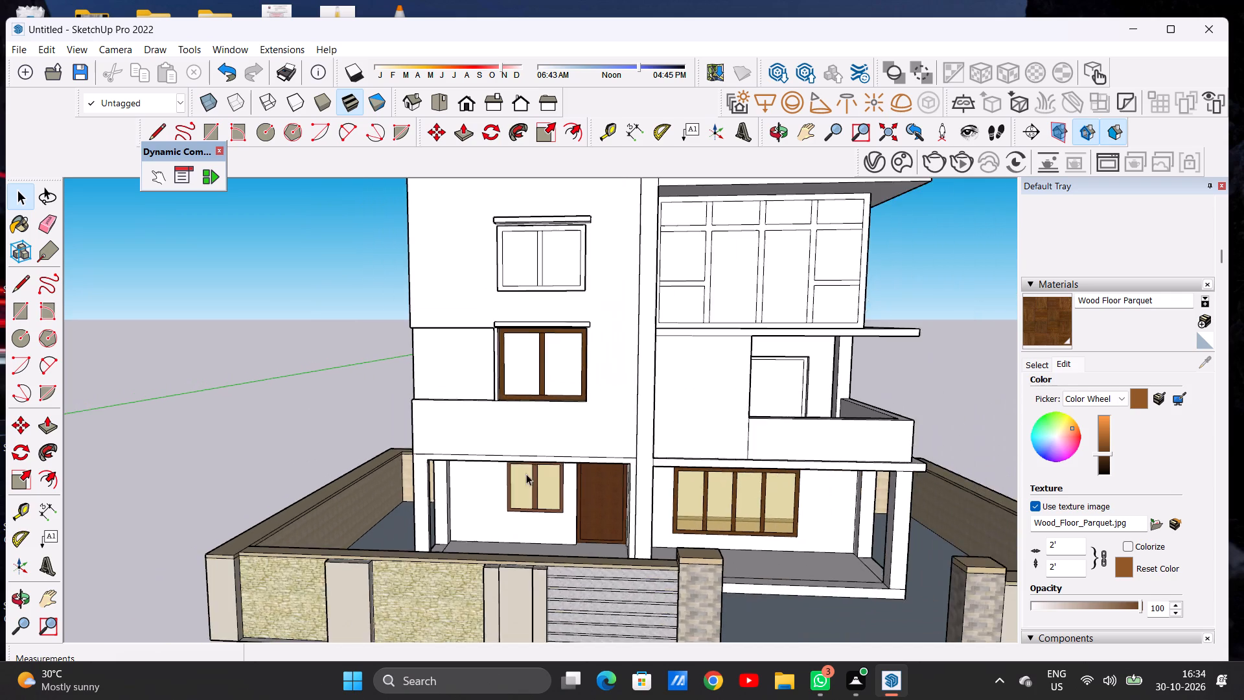
# Examine the house's front facade and the two-pane window above the porch from several distances and angles.
pyautogui.scroll(-10, 526, 471)
pyautogui.scroll(1, 535, 487)
pyautogui.scroll(-1, 535, 487)
pyautogui.scroll(11, 535, 487)
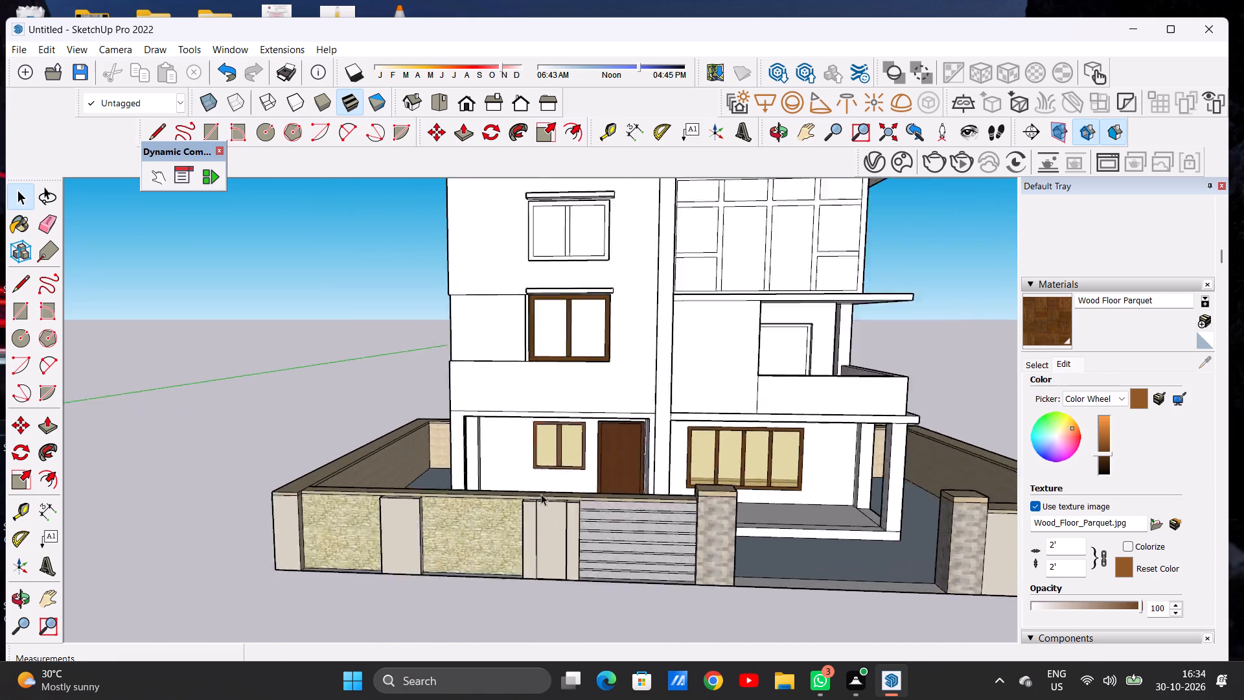
pyautogui.scroll(3, 541, 494)
pyautogui.moveTo(607, 463); pyautogui.dragTo(619, 450, button='middle')
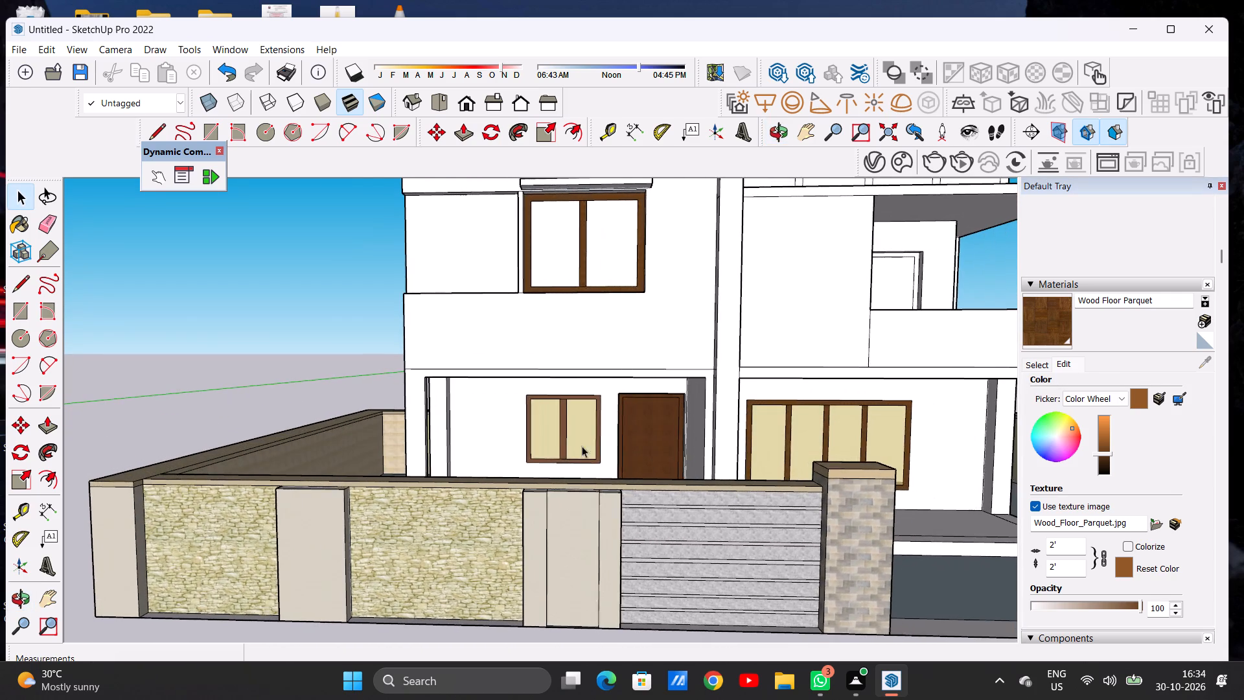
pyautogui.scroll(-7, 575, 447)
pyautogui.scroll(1, 532, 461)
pyautogui.scroll(-6, 526, 467)
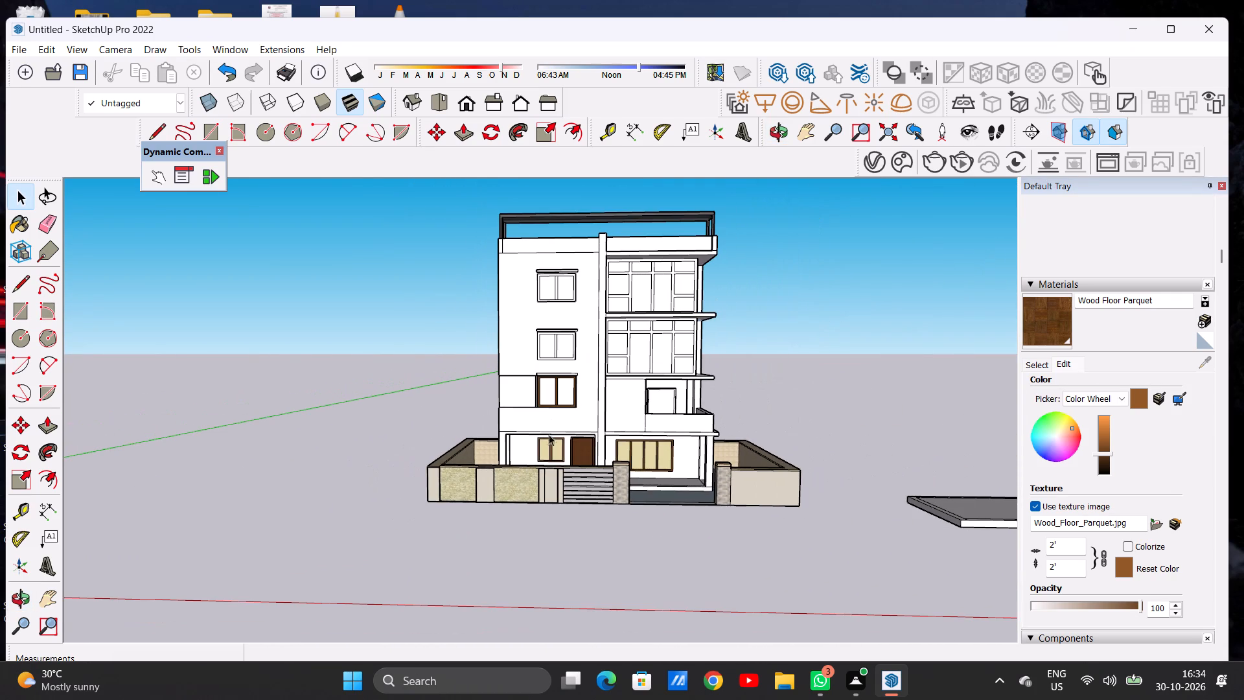
pyautogui.scroll(6, 559, 368)
pyautogui.scroll(-1, 564, 390)
pyautogui.scroll(6, 564, 390)
pyautogui.scroll(-1, 544, 405)
pyautogui.scroll(6, 544, 405)
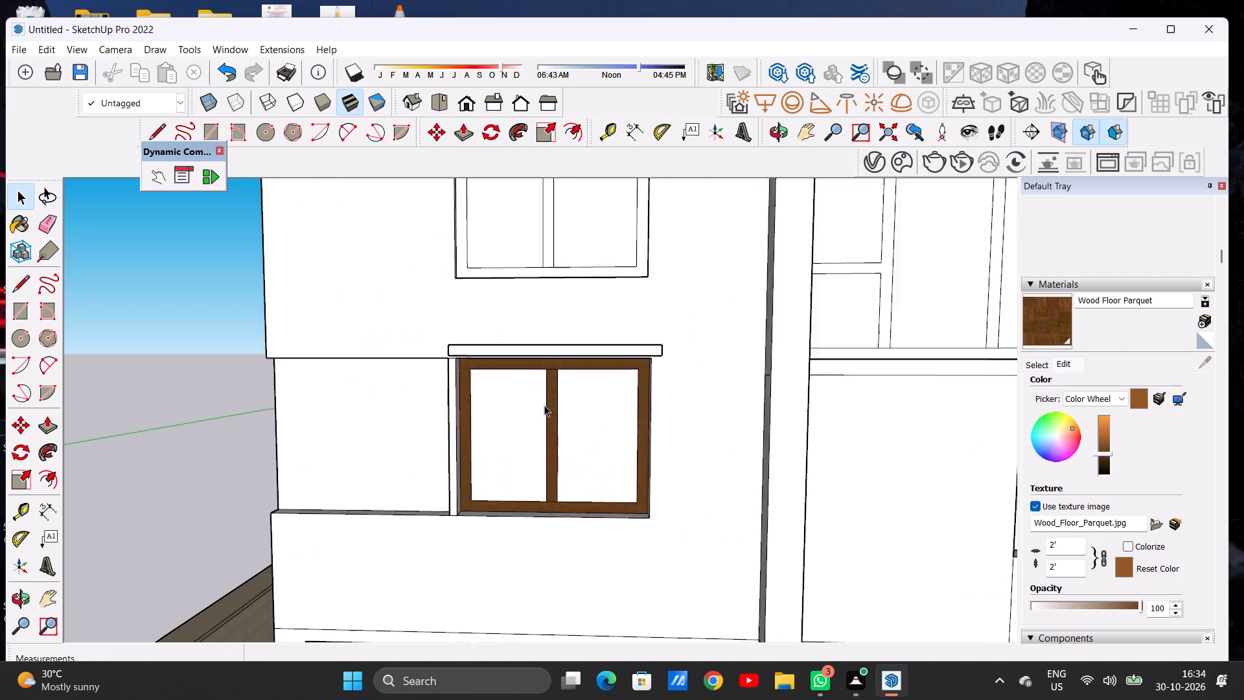
pyautogui.scroll(5, 544, 405)
pyautogui.moveTo(546, 405); pyautogui.dragTo(513, 523, button='middle')
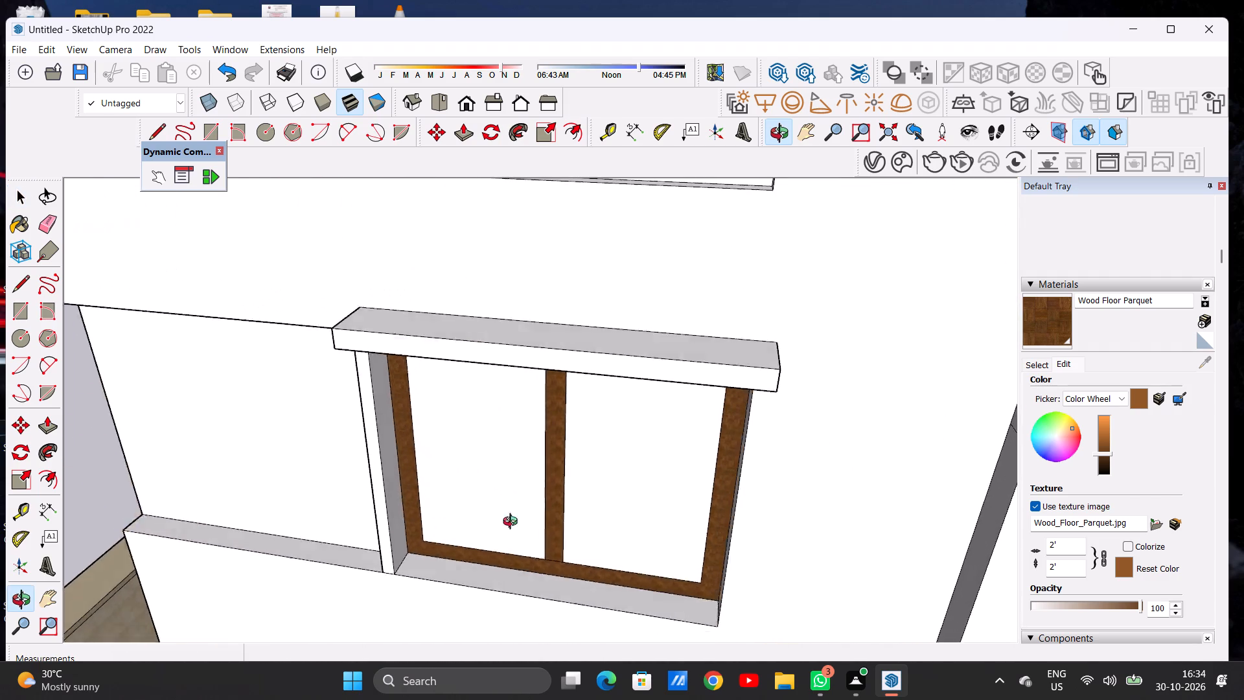
pyautogui.moveTo(513, 523); pyautogui.dragTo(573, 395, button='middle')
pyautogui.moveTo(536, 409); pyautogui.dragTo(511, 428, button='middle')
pyautogui.scroll(1, 511, 428)
pyautogui.scroll(-7, 511, 428)
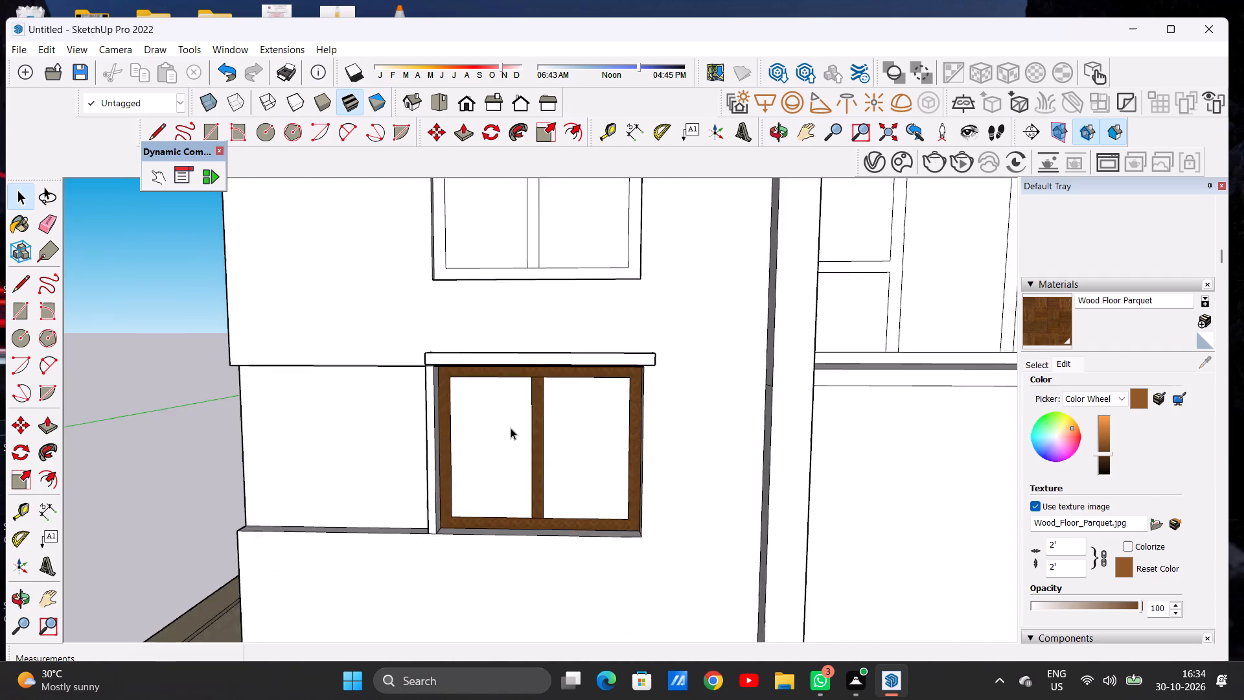
# Paint the left-hand pane of the two-pane window above the porch with Window Covering 02 from the Window Coverings collection.
pyautogui.scroll(6, 514, 428)
pyautogui.click(1033, 362)
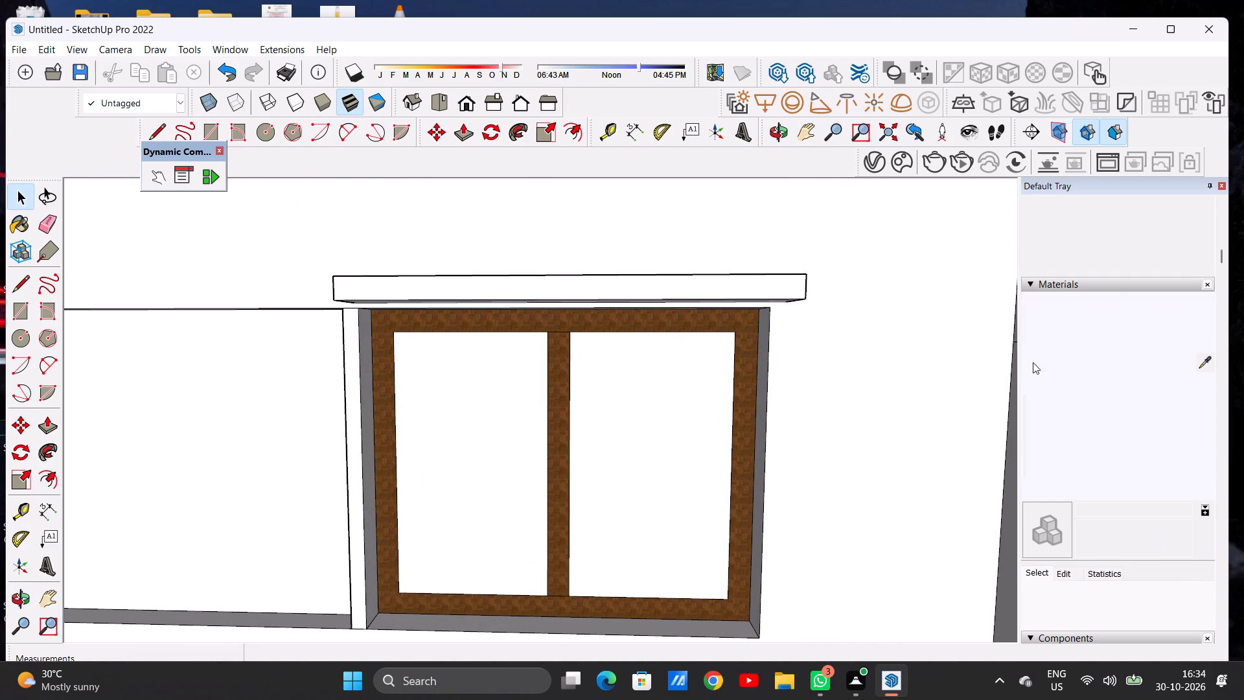
pyautogui.click(1095, 380)
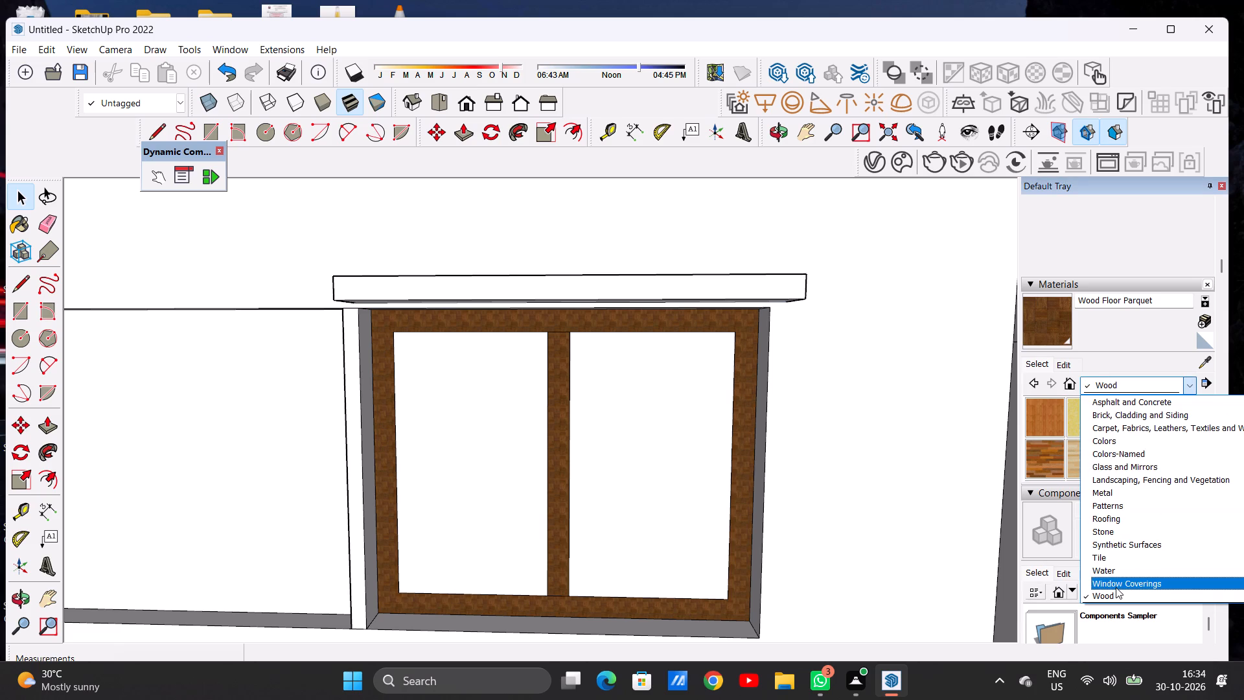
pyautogui.click(1116, 587)
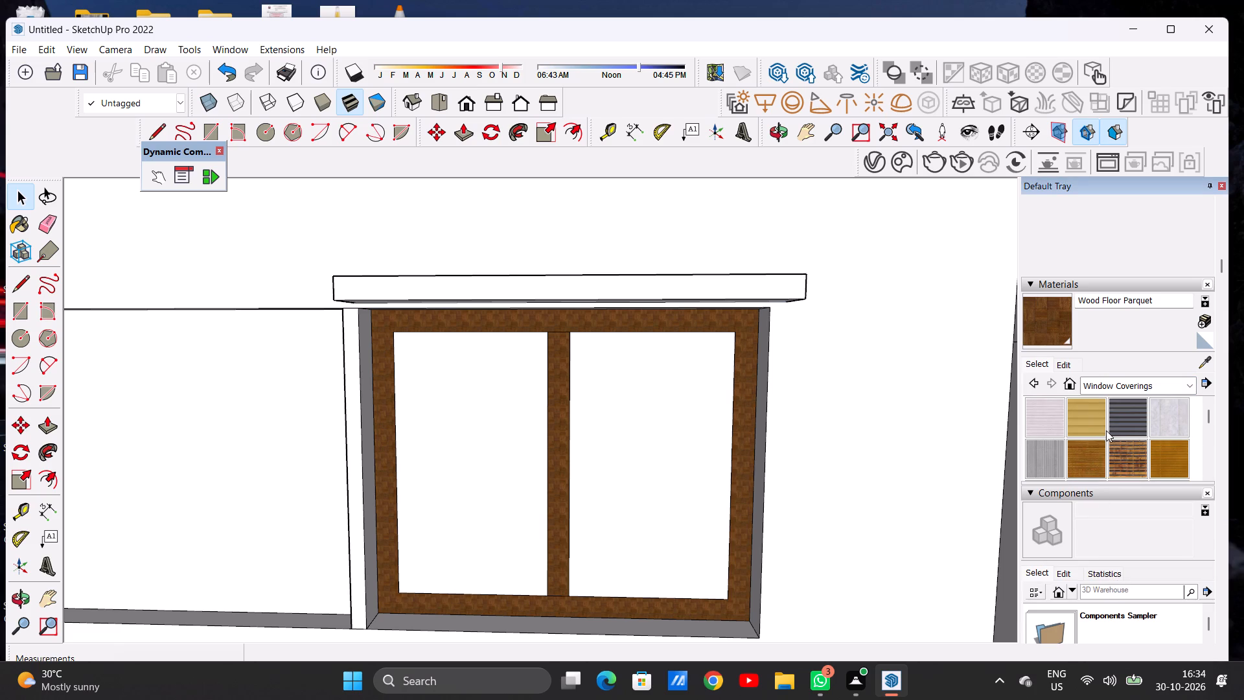
pyautogui.scroll(-1, 1106, 430)
pyautogui.click(1164, 414)
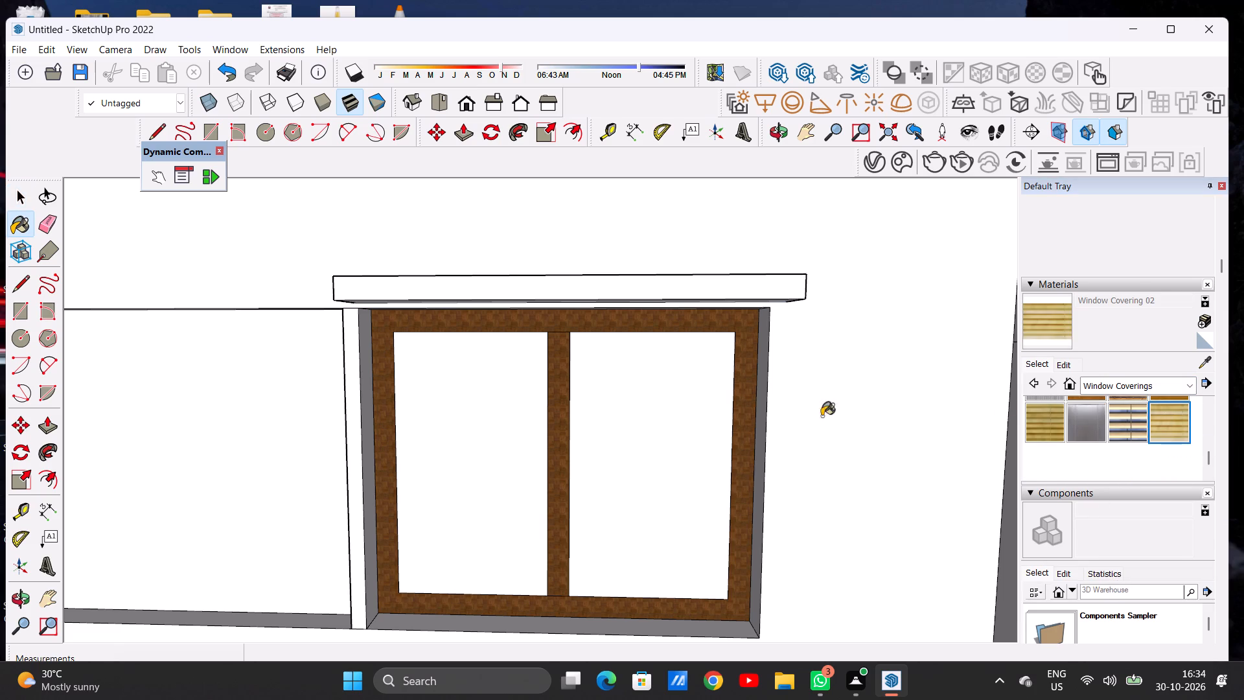
pyautogui.click(484, 437)
pyautogui.scroll(1, 472, 445)
pyautogui.scroll(-1, 472, 445)
pyautogui.scroll(8, 472, 445)
pyautogui.scroll(-1, 474, 451)
pyautogui.scroll(1, 475, 451)
pyautogui.scroll(-1, 475, 451)
pyautogui.scroll(7, 475, 451)
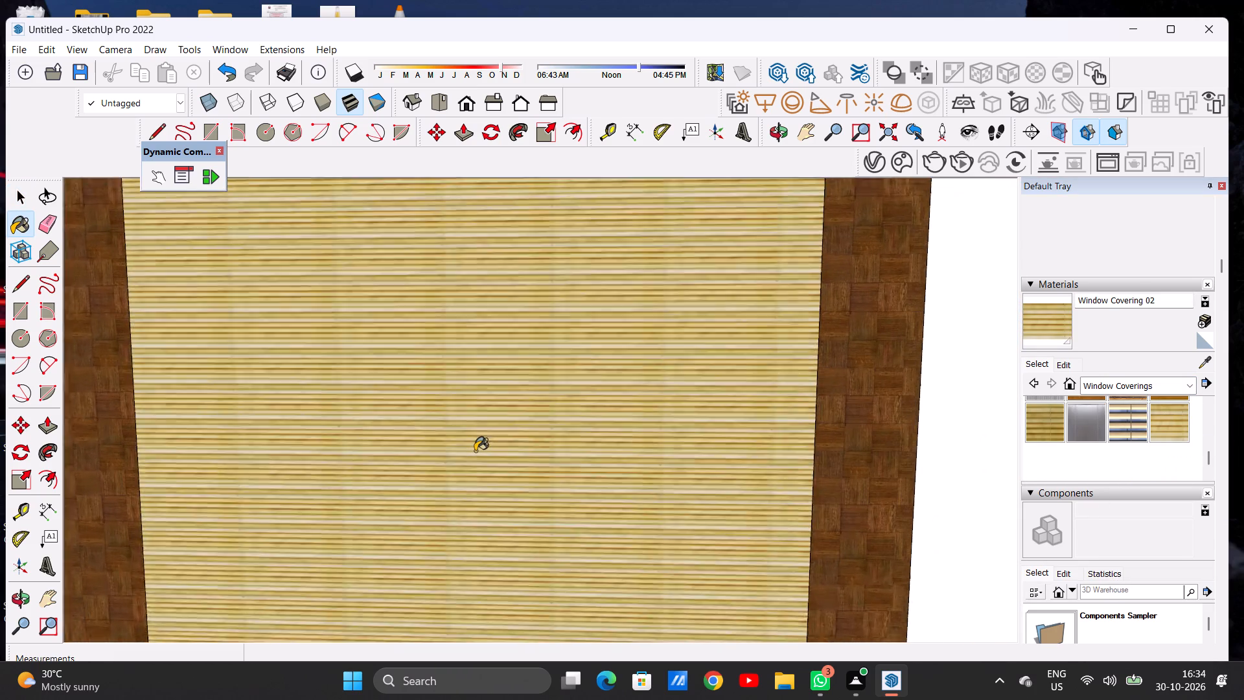
pyautogui.scroll(1, 475, 451)
pyautogui.scroll(-20, 475, 451)
pyautogui.scroll(-2, 475, 451)
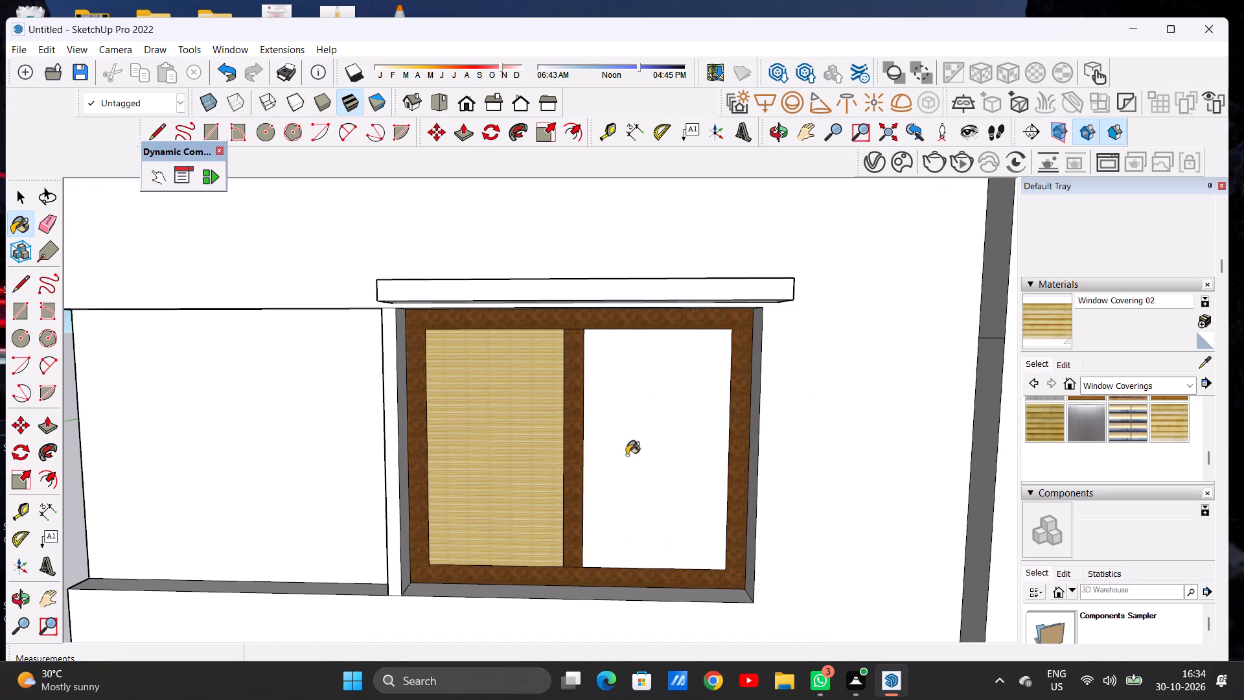
# Set the texture height of the Window Covering 02 material to 3'.
pyautogui.click(1064, 358)
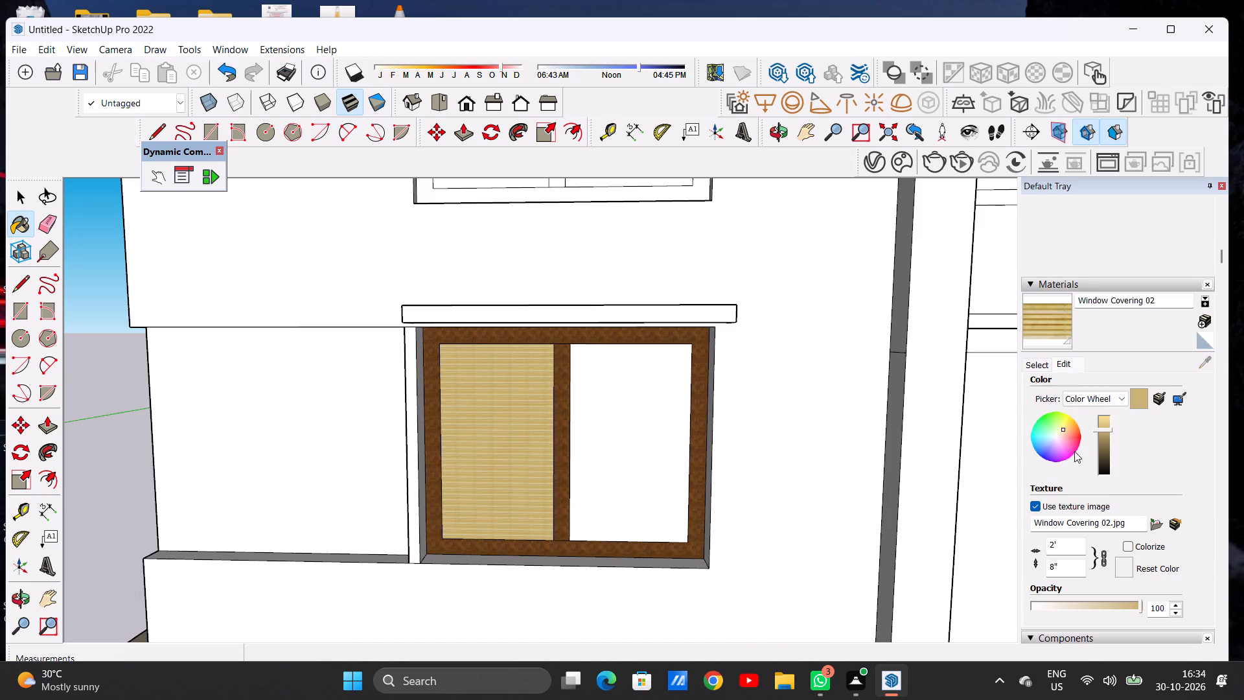
pyautogui.click(1065, 570)
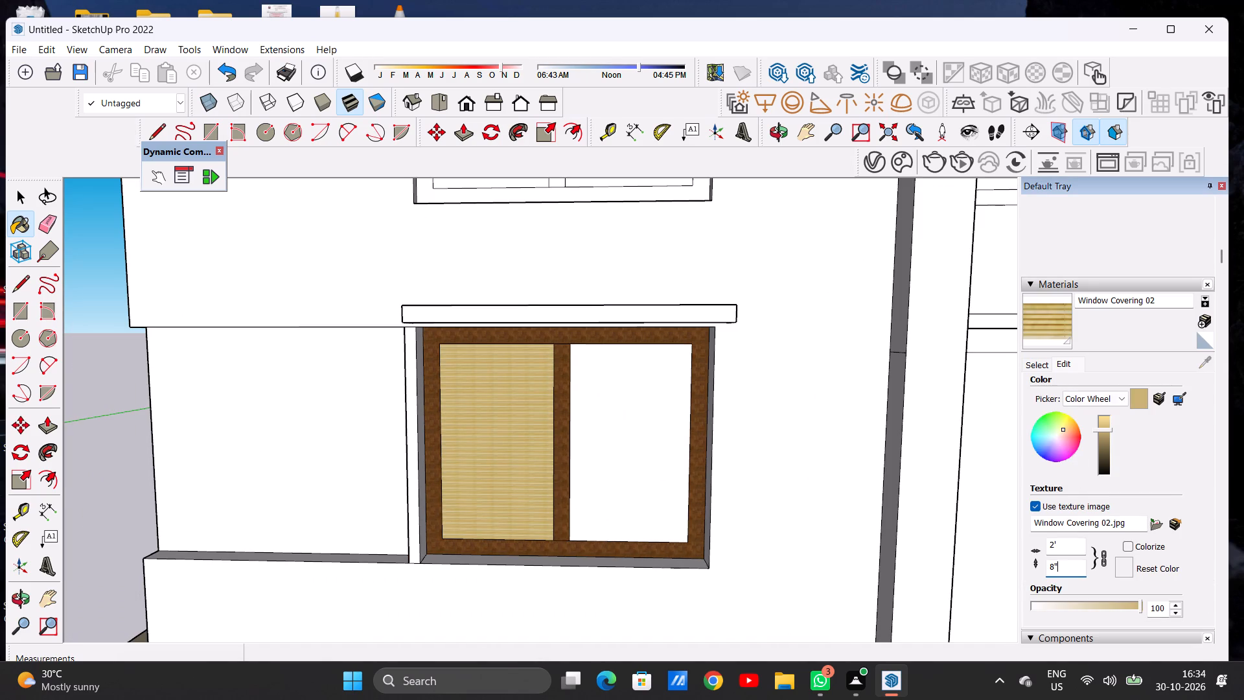
pyautogui.press('BackSpace')
pyautogui.press('BackSpace')
pyautogui.press('BackSpace')
pyautogui.press('BackSpace')
pyautogui.press('BackSpace')
pyautogui.press('BackSpace')
pyautogui.press('BackSpace')
pyautogui.press('BackSpace')
pyautogui.press('BackSpace')
pyautogui.press('BackSpace')
pyautogui.press('BackSpace')
pyautogui.press('BackSpace')
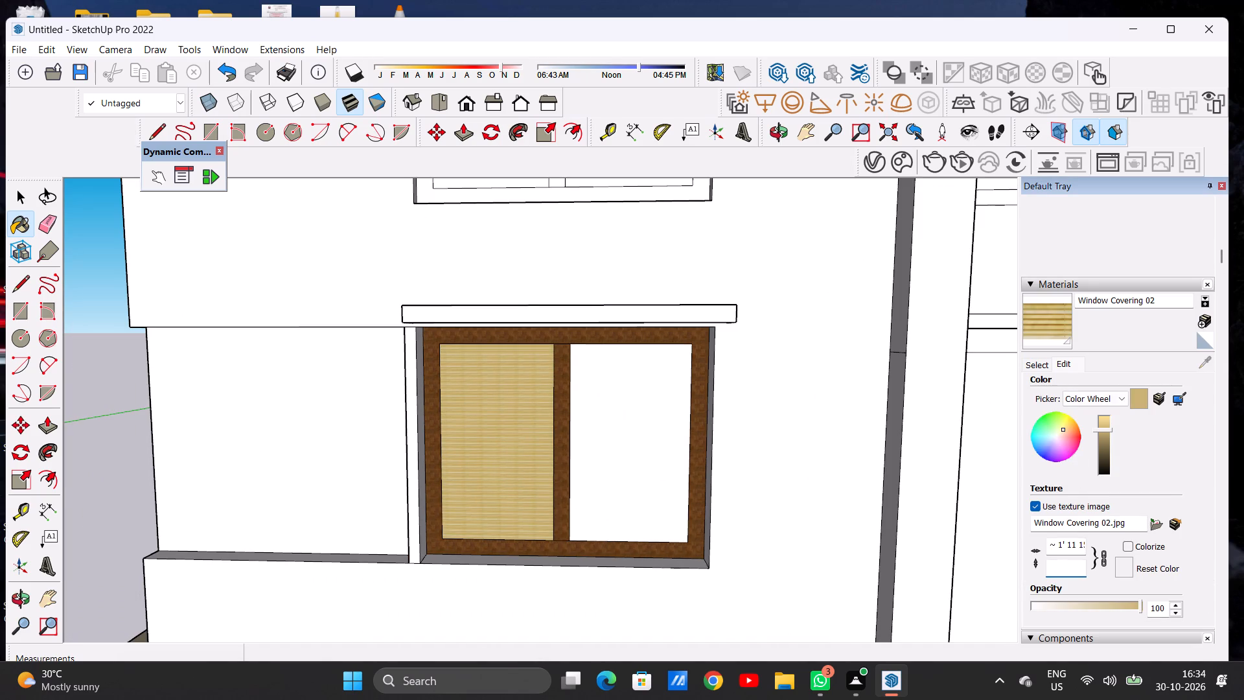
pyautogui.write("3'")
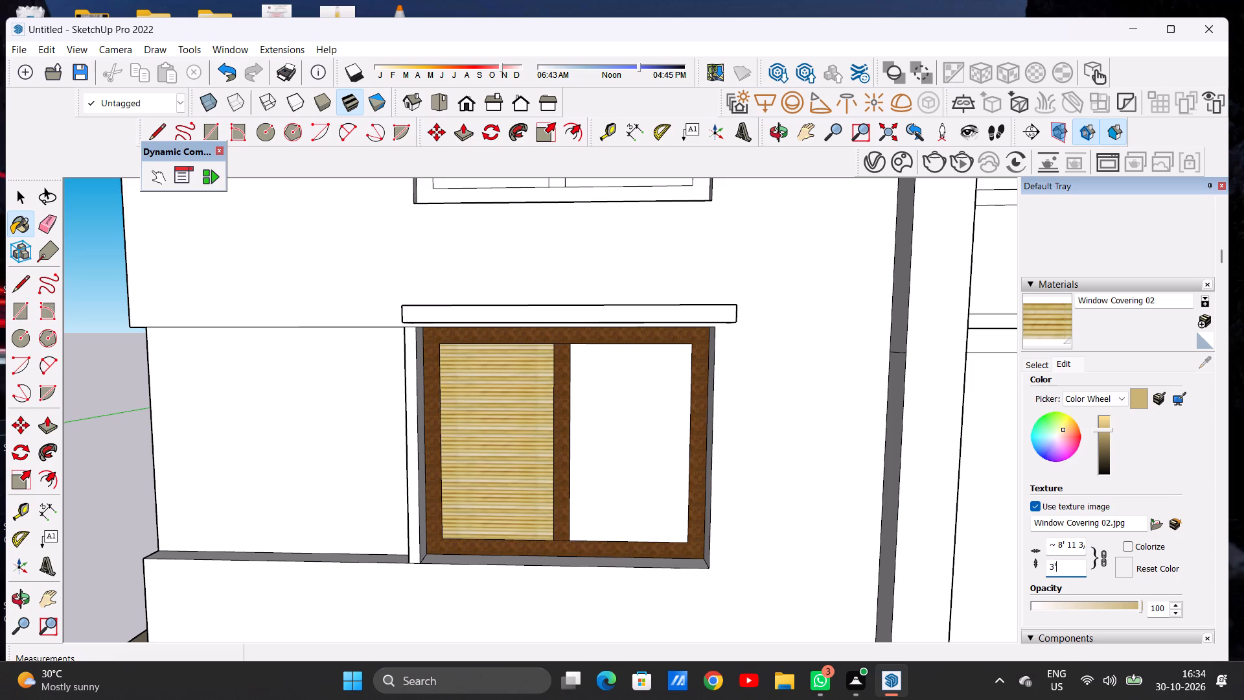
pyautogui.press('Return')
# Paint the right-hand pane of the same window with Window Covering 02.
pyautogui.click(628, 432)
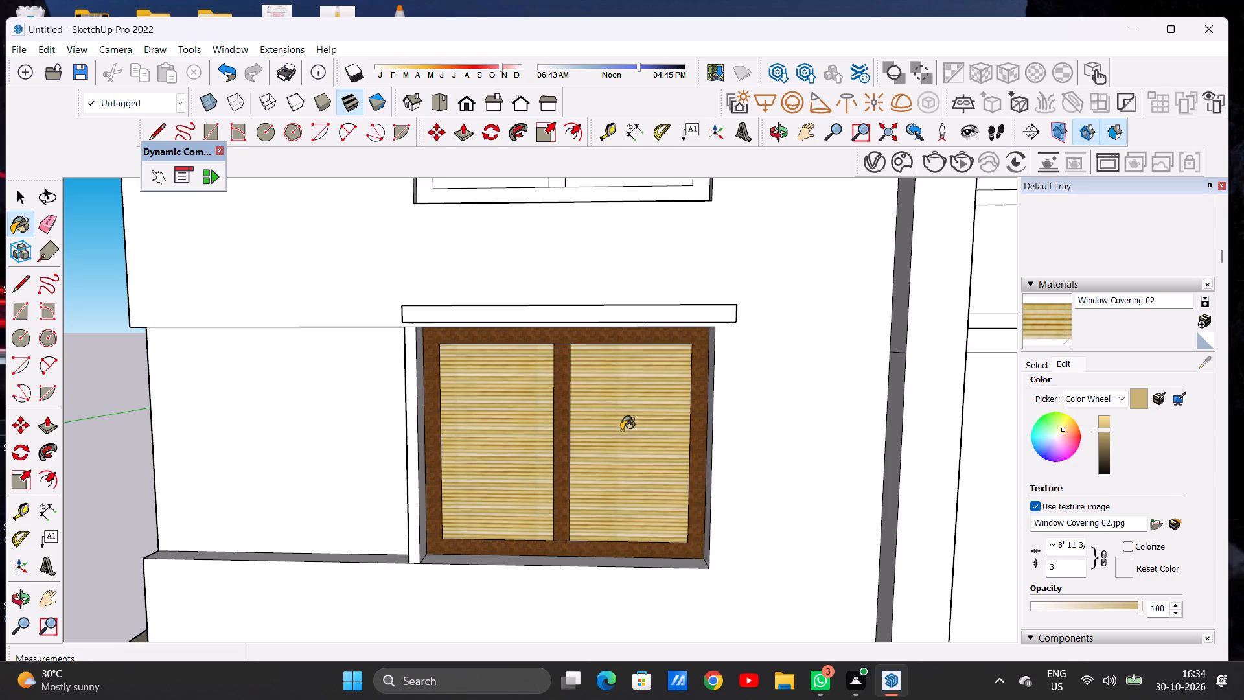
pyautogui.scroll(6, 614, 426)
pyautogui.moveTo(583, 432); pyautogui.dragTo(535, 446, button='middle')
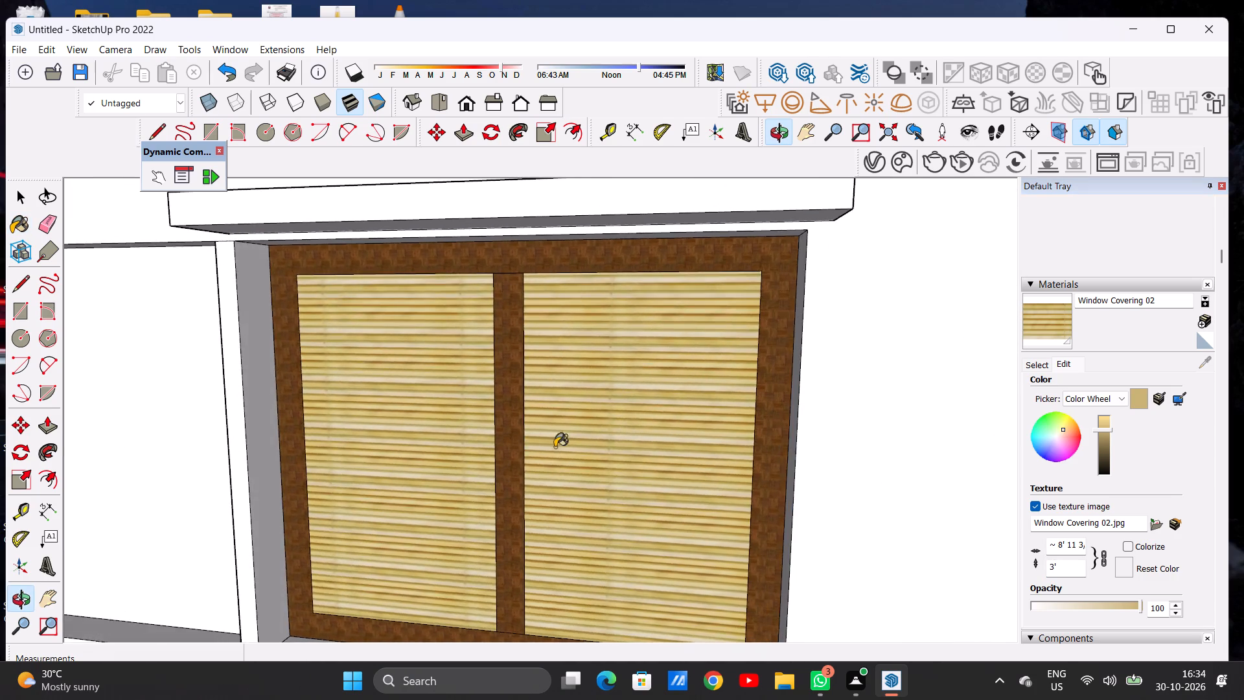
# Examine the window with its blind-covered panes up close and within the whole front facade.
pyautogui.scroll(-18, 641, 443)
pyautogui.scroll(1, 671, 436)
pyautogui.scroll(-1, 671, 436)
pyautogui.scroll(3, 671, 436)
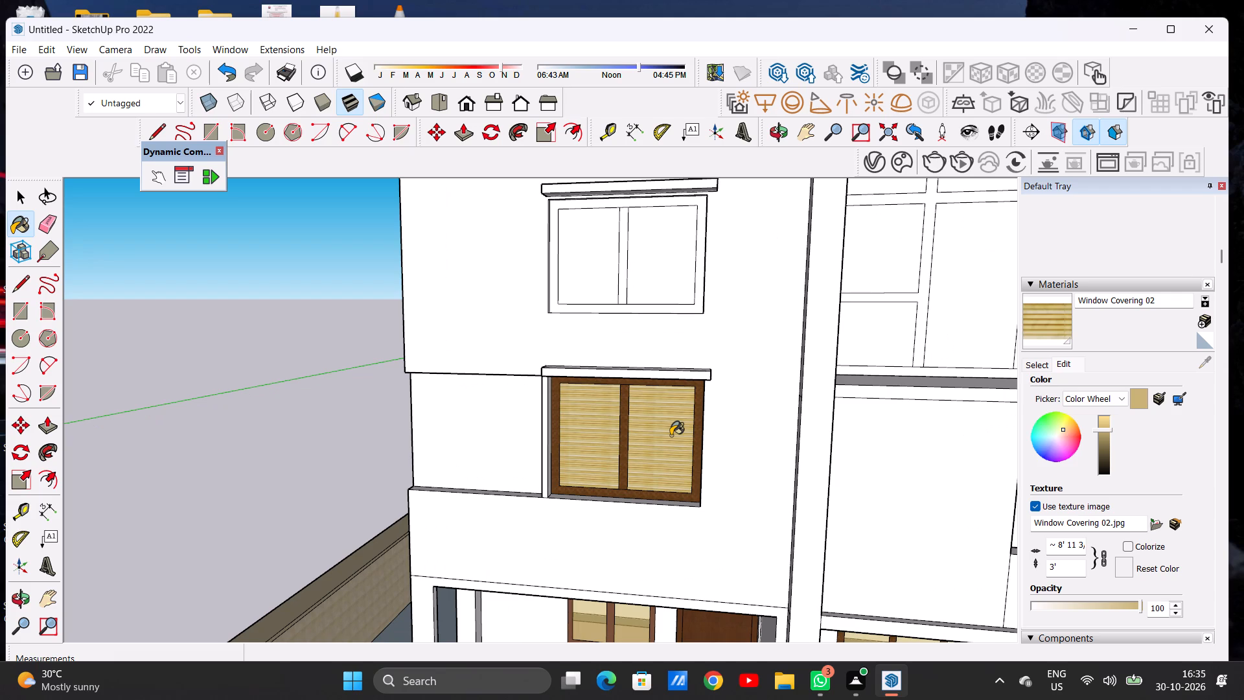
pyautogui.scroll(-6, 663, 430)
pyautogui.moveTo(665, 453); pyautogui.dragTo(685, 455, button='middle')
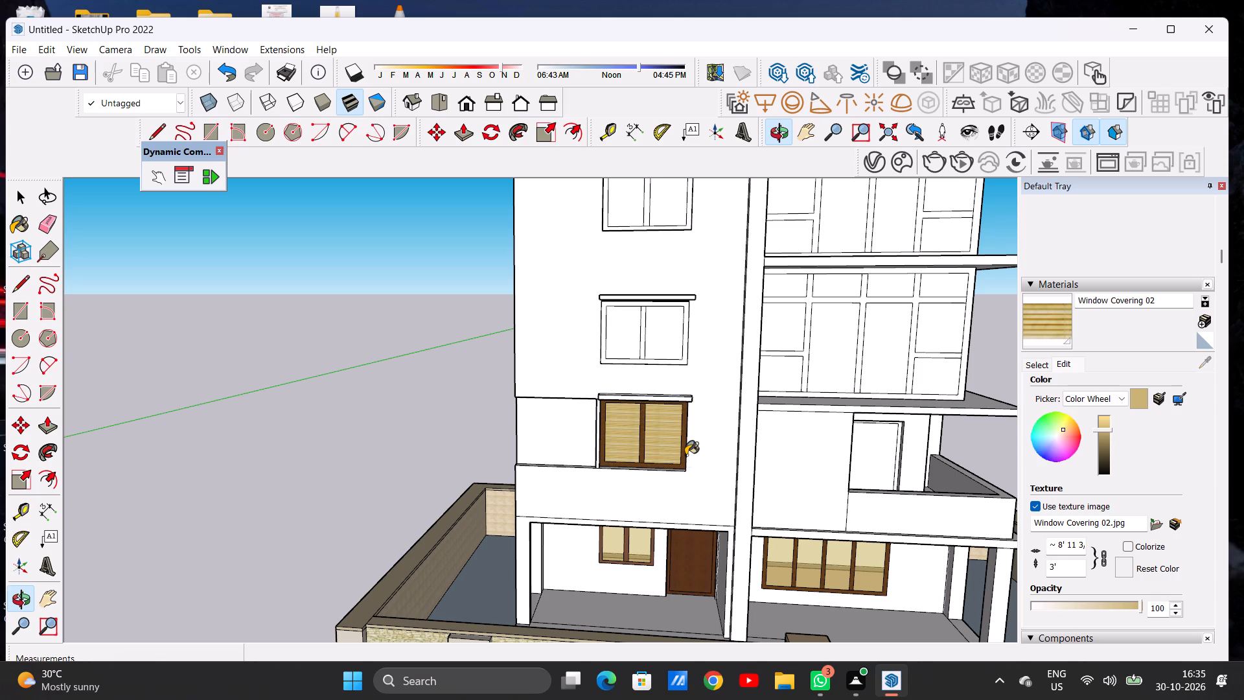
pyautogui.press('space')
pyautogui.scroll(-9, 563, 431)
pyautogui.moveTo(617, 462); pyautogui.dragTo(623, 453, button='middle')
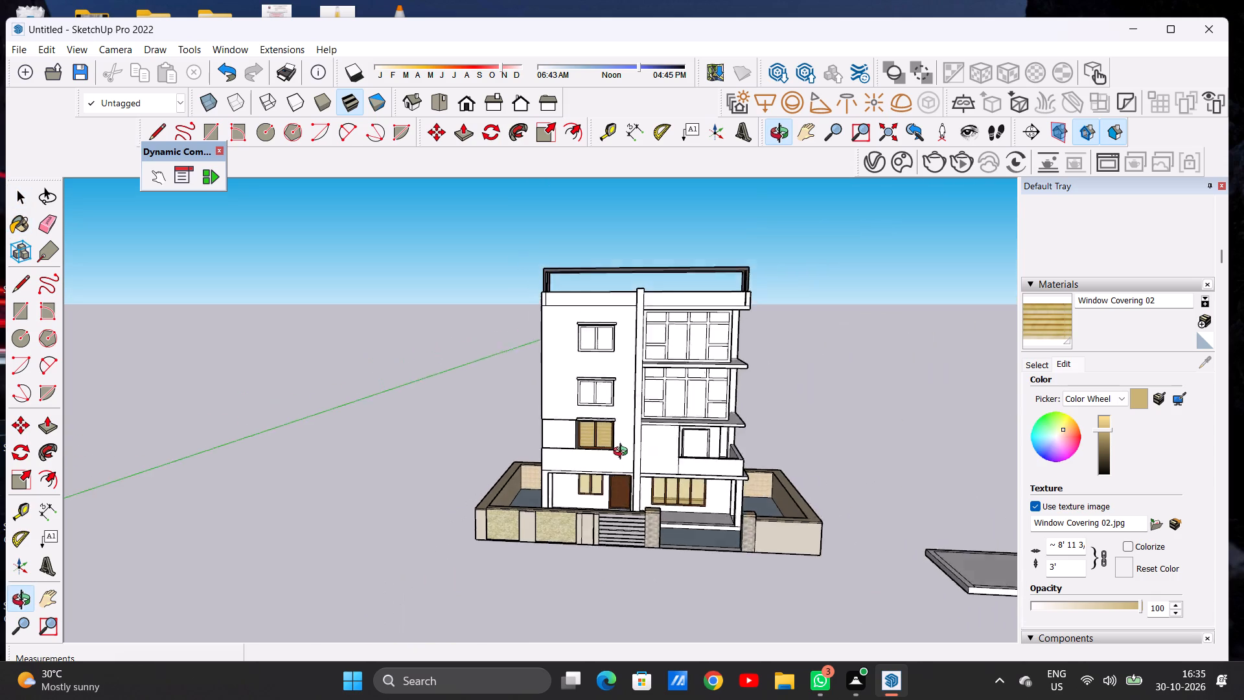
pyautogui.moveTo(623, 453); pyautogui.dragTo(629, 428, button='middle')
pyautogui.scroll(11, 615, 432)
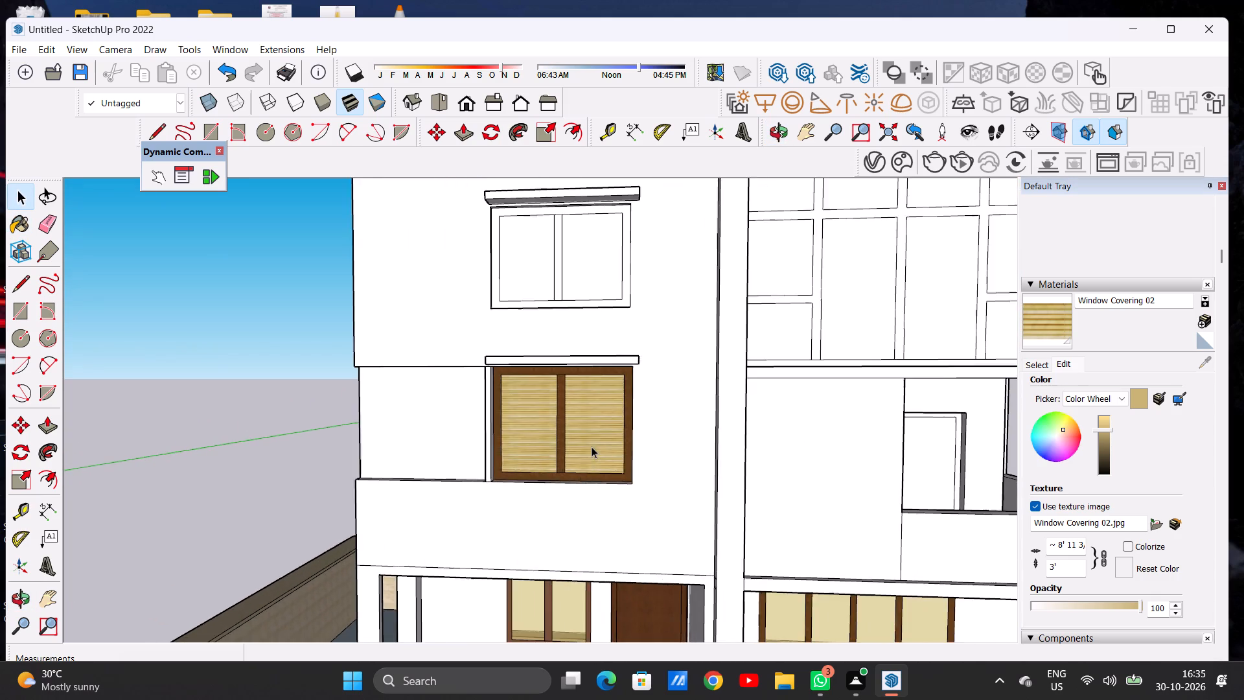
pyautogui.scroll(6, 592, 447)
pyautogui.scroll(-3, 592, 447)
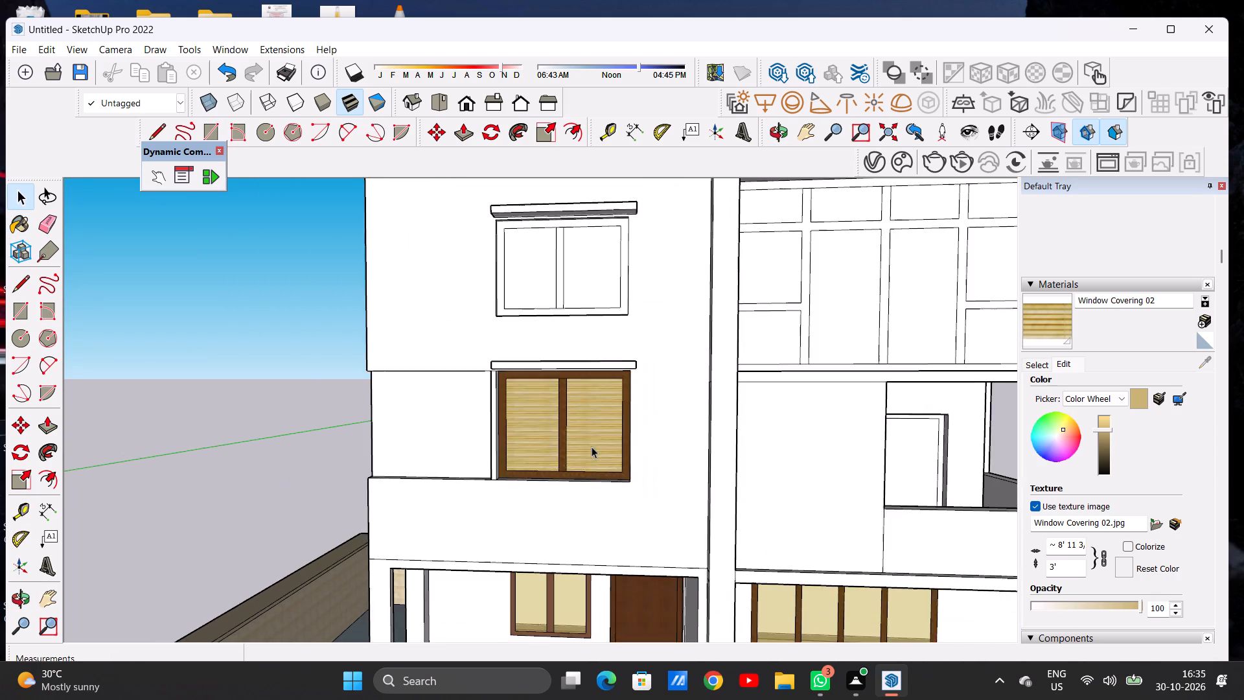
pyautogui.scroll(-5, 592, 447)
pyautogui.scroll(6, 437, 441)
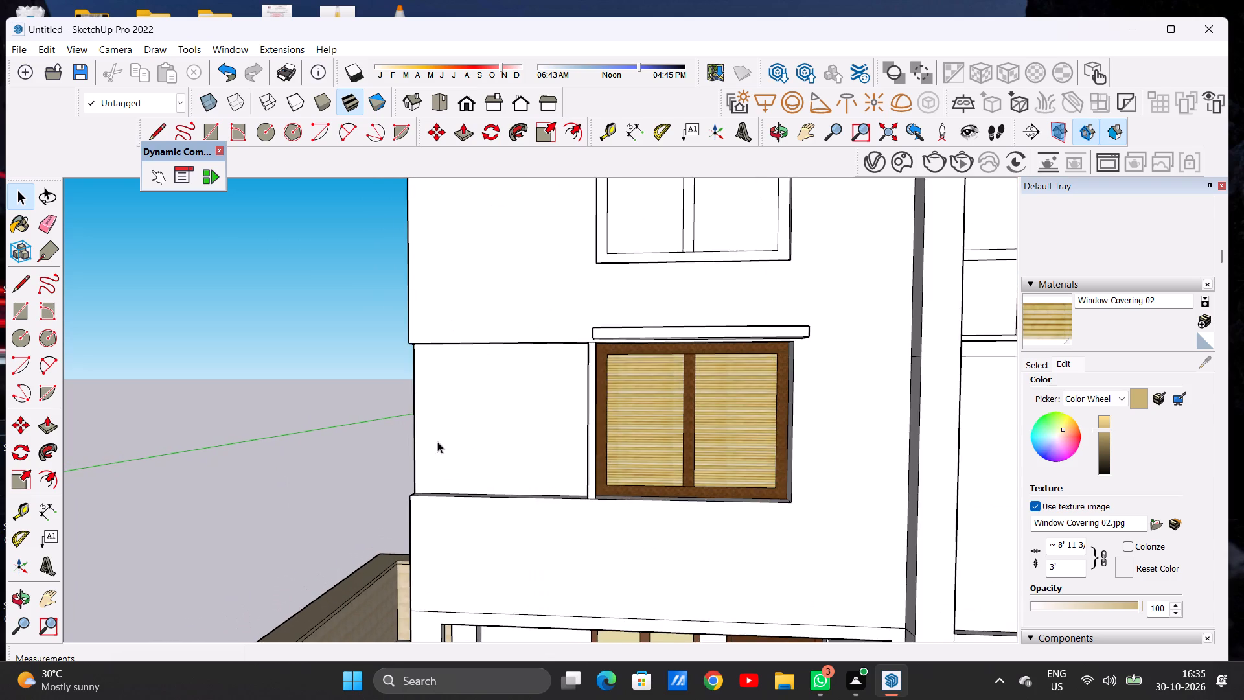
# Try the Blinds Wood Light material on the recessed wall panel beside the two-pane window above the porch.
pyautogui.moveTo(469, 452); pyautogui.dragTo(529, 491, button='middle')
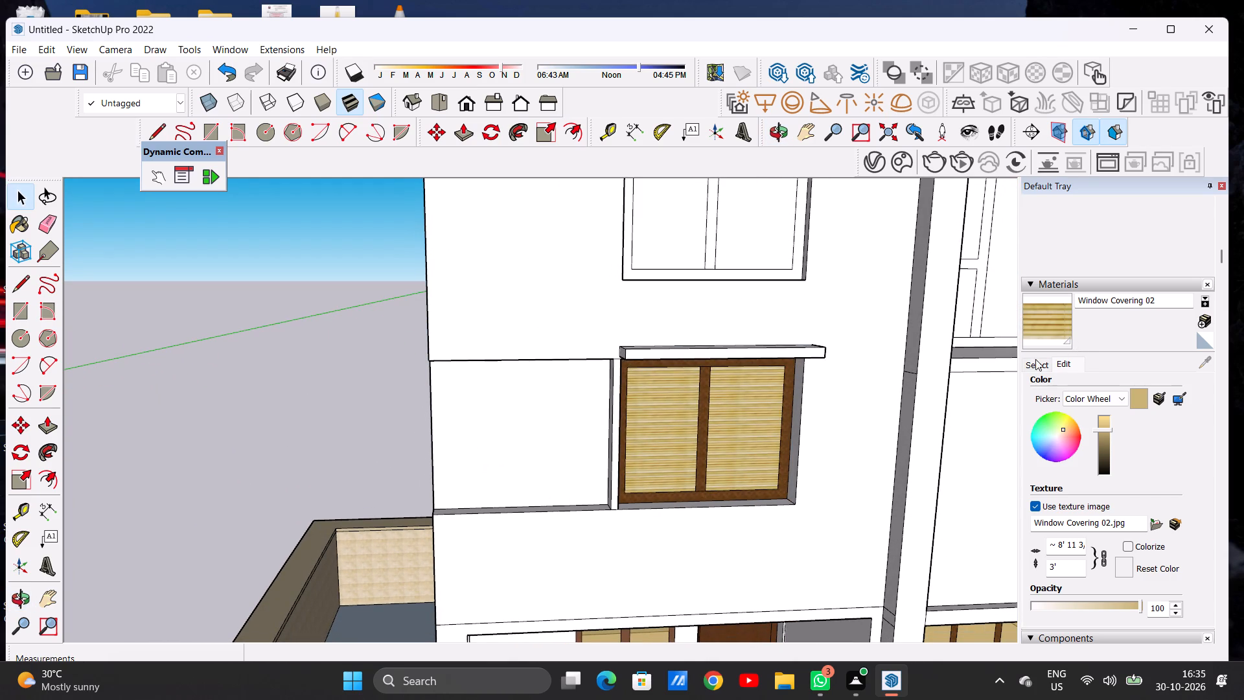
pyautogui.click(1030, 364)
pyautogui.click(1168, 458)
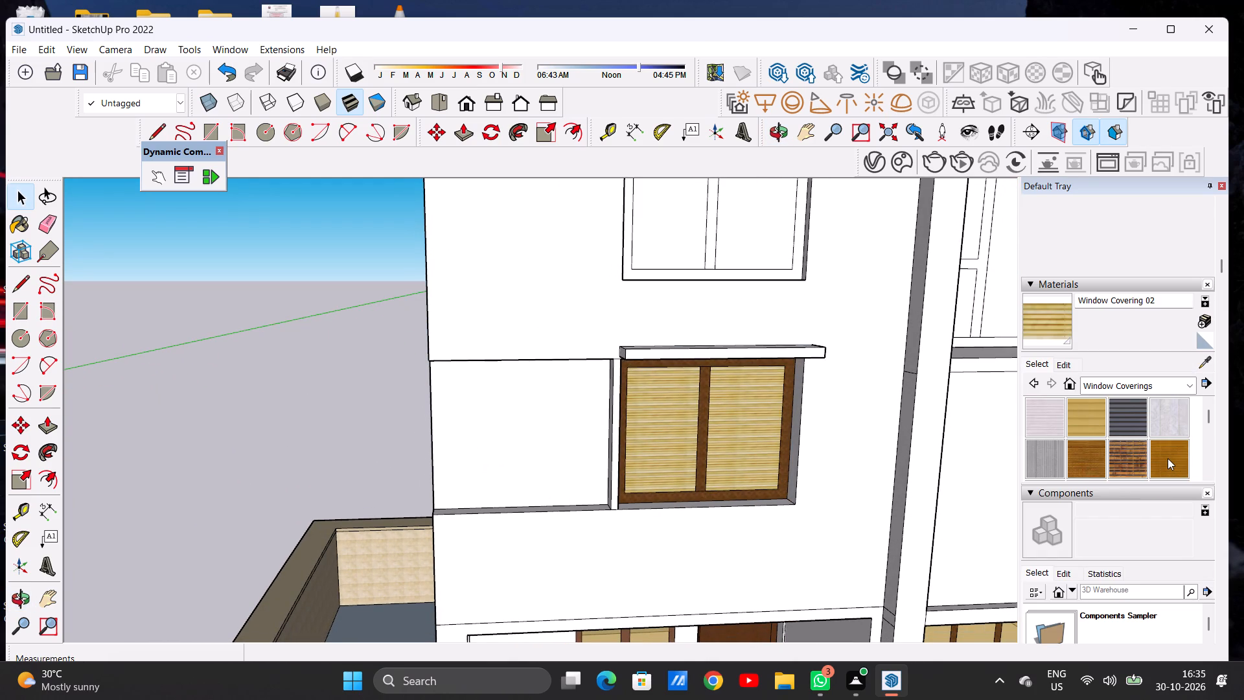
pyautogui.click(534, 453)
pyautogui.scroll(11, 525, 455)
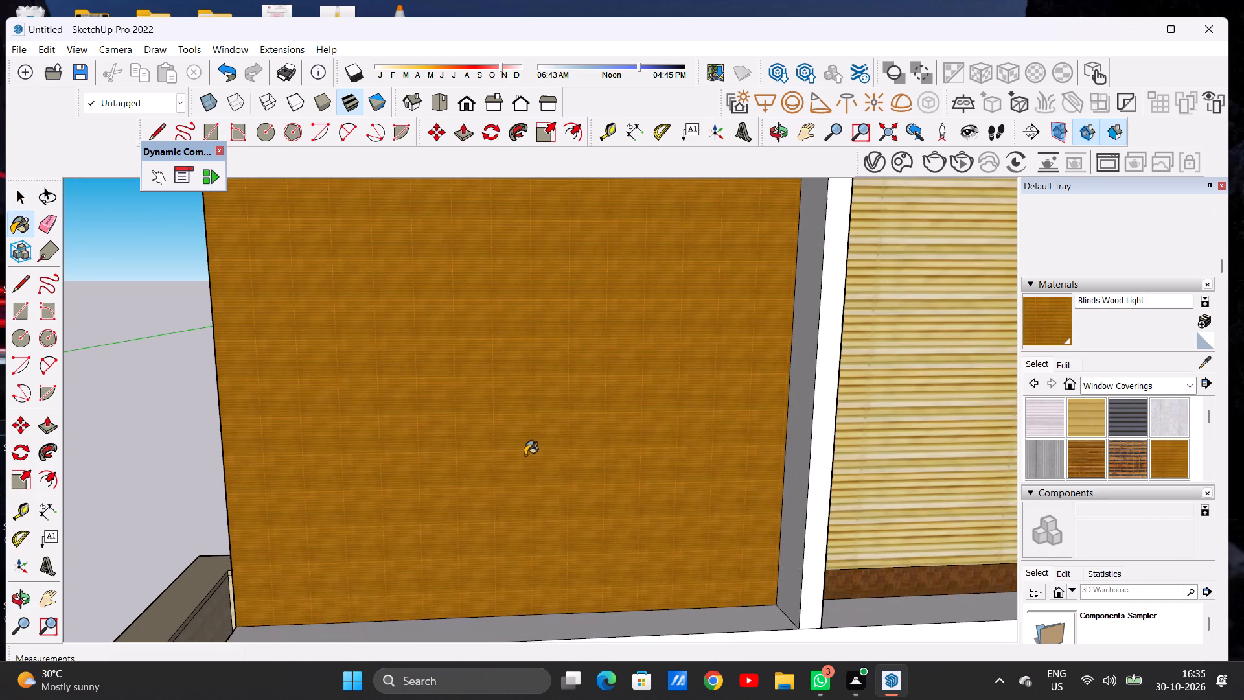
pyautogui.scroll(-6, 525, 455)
# Paint the recessed wall panel beside the two-pane window with Blinds Weave.
pyautogui.click(1076, 457)
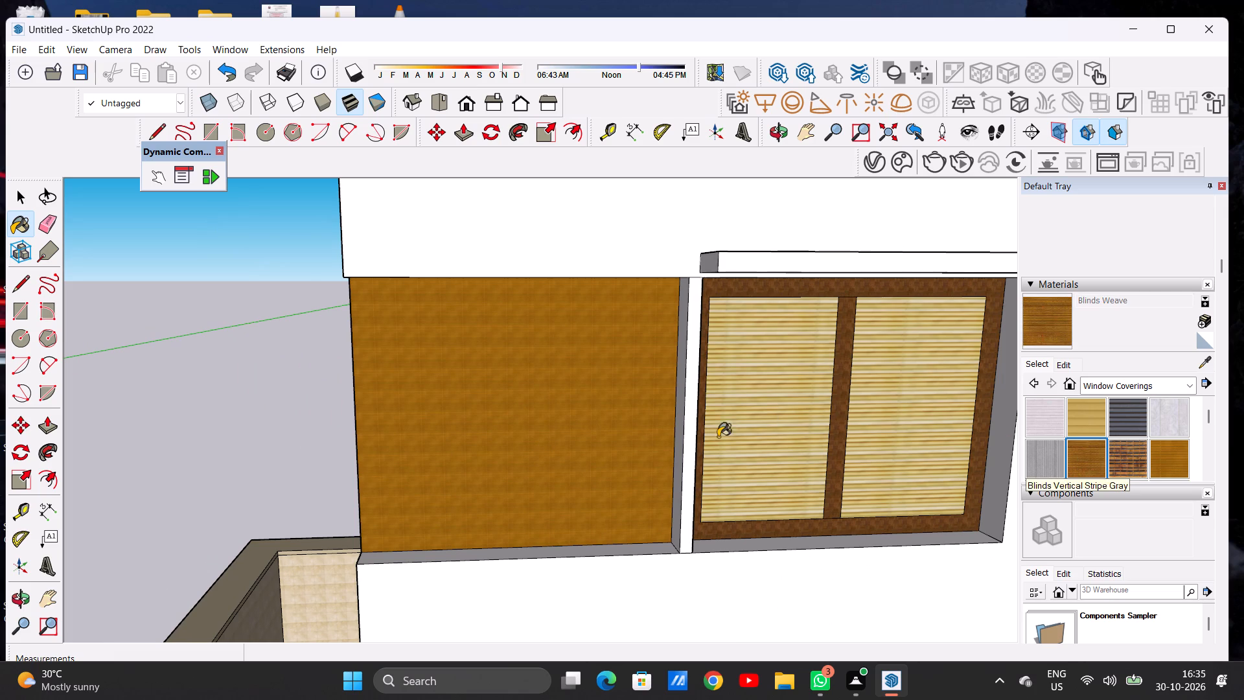
pyautogui.click(457, 467)
pyautogui.scroll(13, 476, 467)
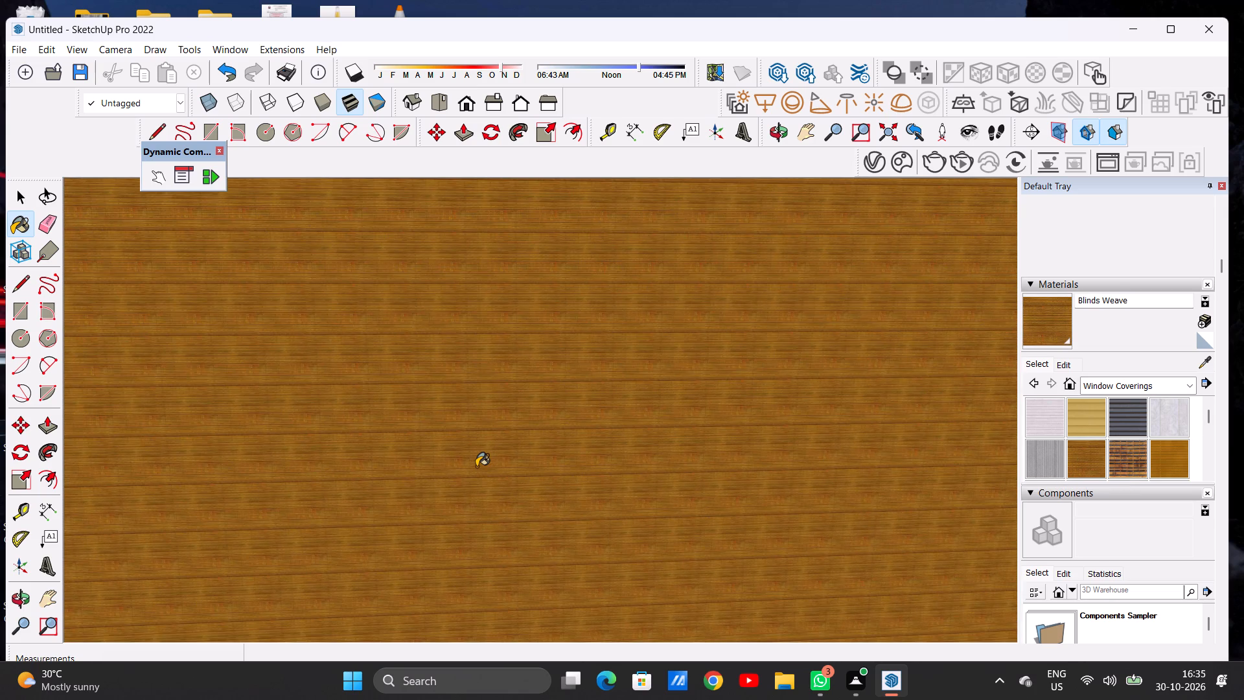
pyautogui.scroll(-4, 476, 467)
pyautogui.scroll(1, 476, 467)
pyautogui.scroll(-7, 476, 467)
pyautogui.scroll(1, 478, 461)
pyautogui.scroll(-19, 478, 461)
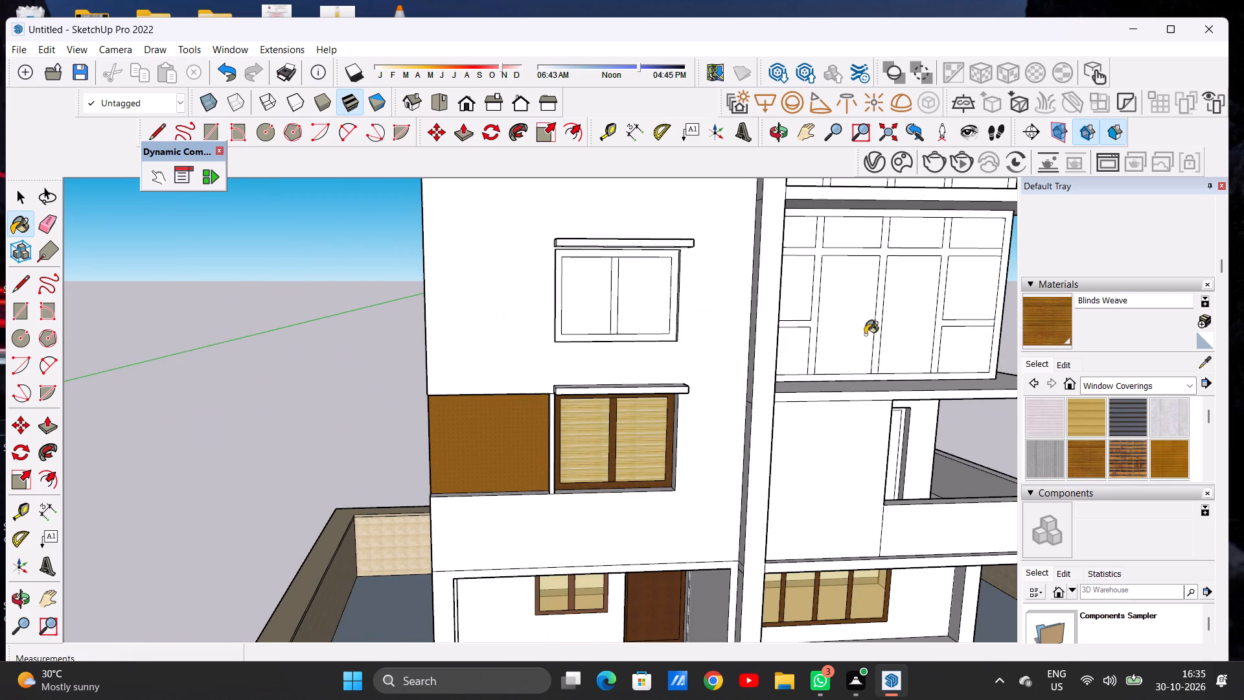
# Set the texture height of the Blinds Weave material to 3'.
pyautogui.click(1068, 372)
pyautogui.click(1064, 361)
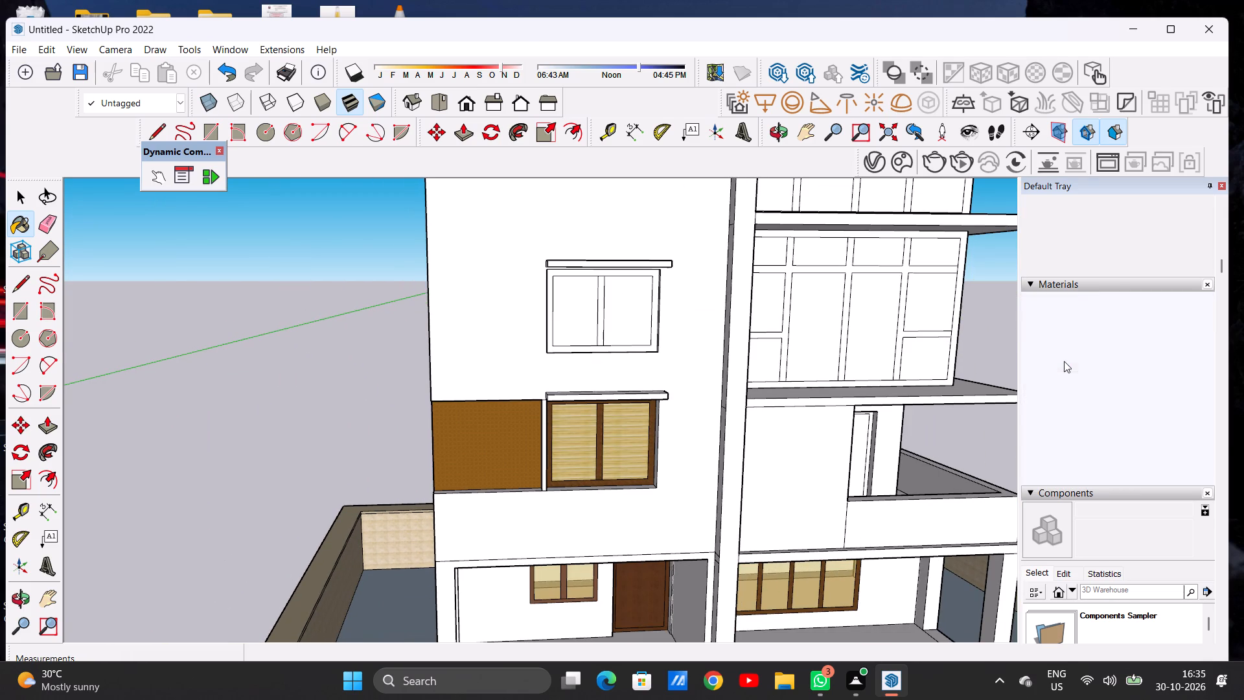
pyautogui.scroll(-4, 1077, 415)
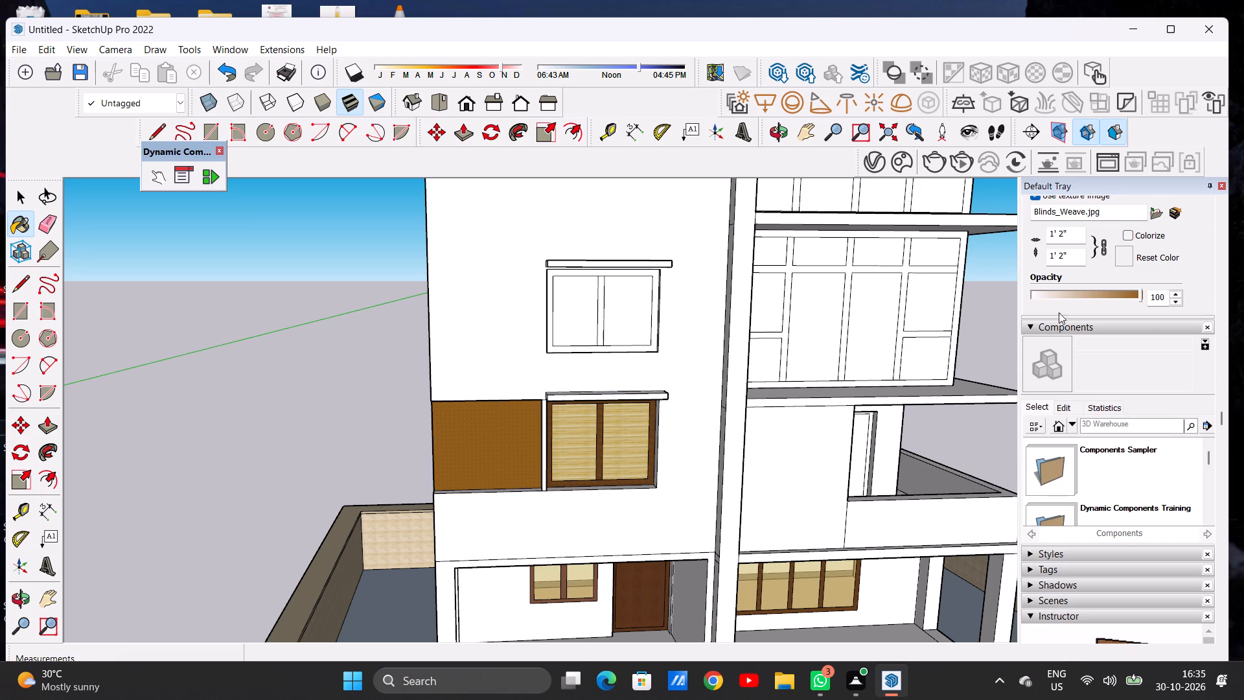
pyautogui.click(1075, 257)
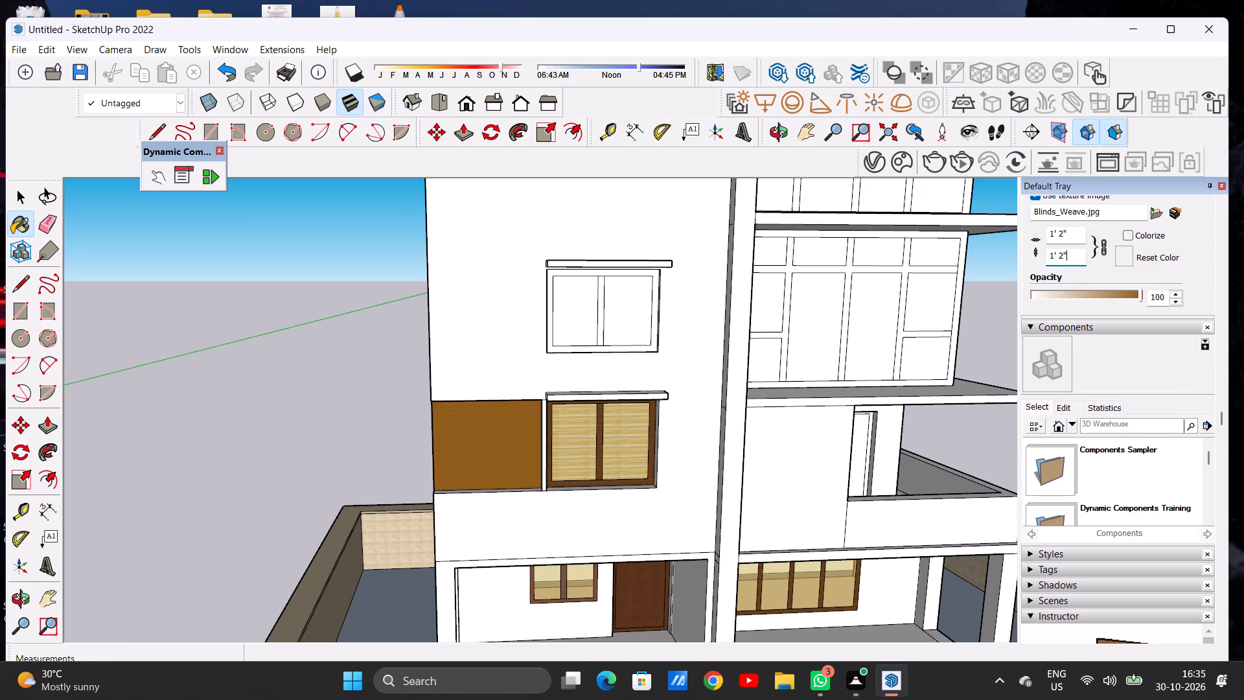
pyautogui.press('BackSpace')
pyautogui.press('BackSpace')
pyautogui.press('BackSpace')
pyautogui.press('BackSpace')
pyautogui.press('BackSpace')
pyautogui.press('BackSpace')
pyautogui.press('BackSpace')
pyautogui.press('BackSpace')
pyautogui.press('BackSpace')
pyautogui.press('BackSpace')
pyautogui.press('BackSpace')
pyautogui.press('BackSpace')
pyautogui.press('BackSpace')
pyautogui.press('BackSpace')
pyautogui.press('BackSpace')
pyautogui.press('BackSpace')
pyautogui.press('BackSpace')
pyautogui.press('BackSpace')
pyautogui.press('BackSpace')
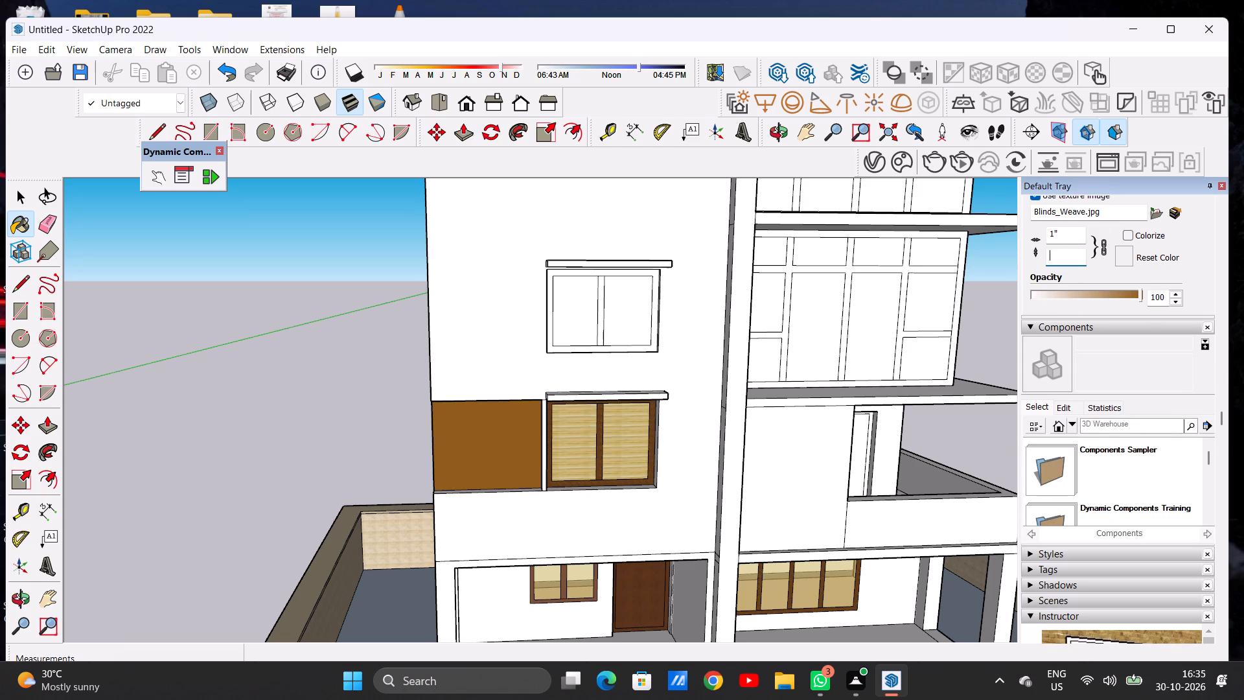
pyautogui.press('3')
pyautogui.press("'")
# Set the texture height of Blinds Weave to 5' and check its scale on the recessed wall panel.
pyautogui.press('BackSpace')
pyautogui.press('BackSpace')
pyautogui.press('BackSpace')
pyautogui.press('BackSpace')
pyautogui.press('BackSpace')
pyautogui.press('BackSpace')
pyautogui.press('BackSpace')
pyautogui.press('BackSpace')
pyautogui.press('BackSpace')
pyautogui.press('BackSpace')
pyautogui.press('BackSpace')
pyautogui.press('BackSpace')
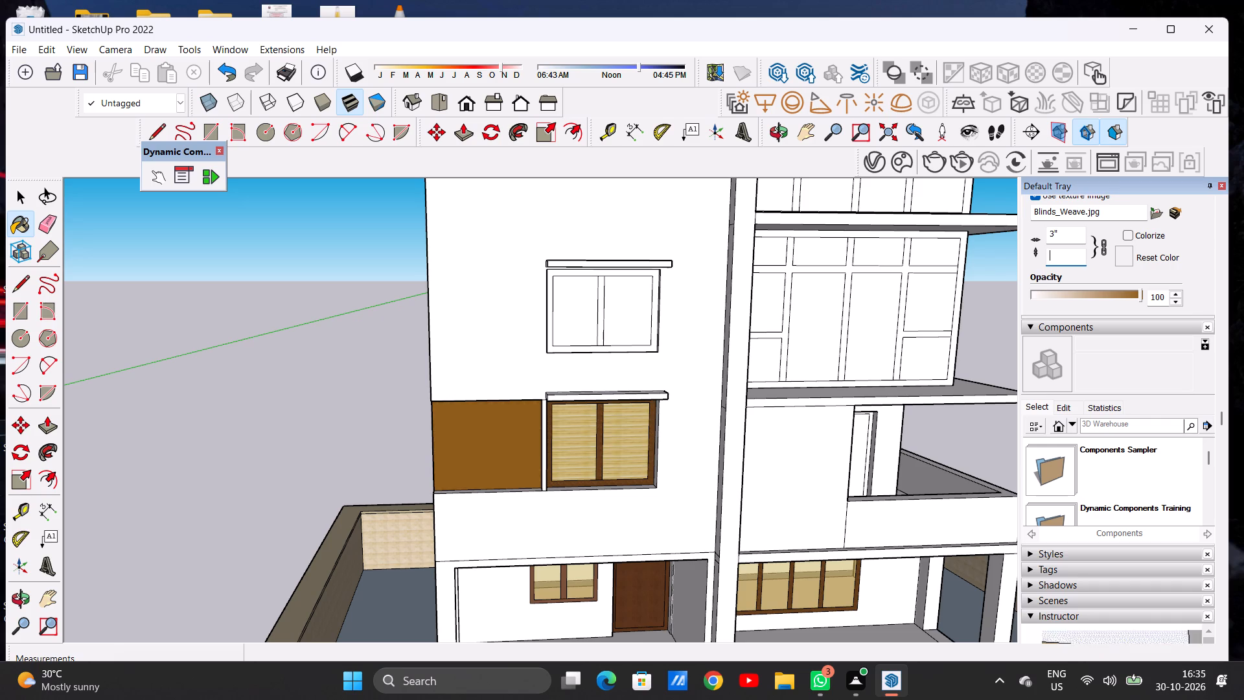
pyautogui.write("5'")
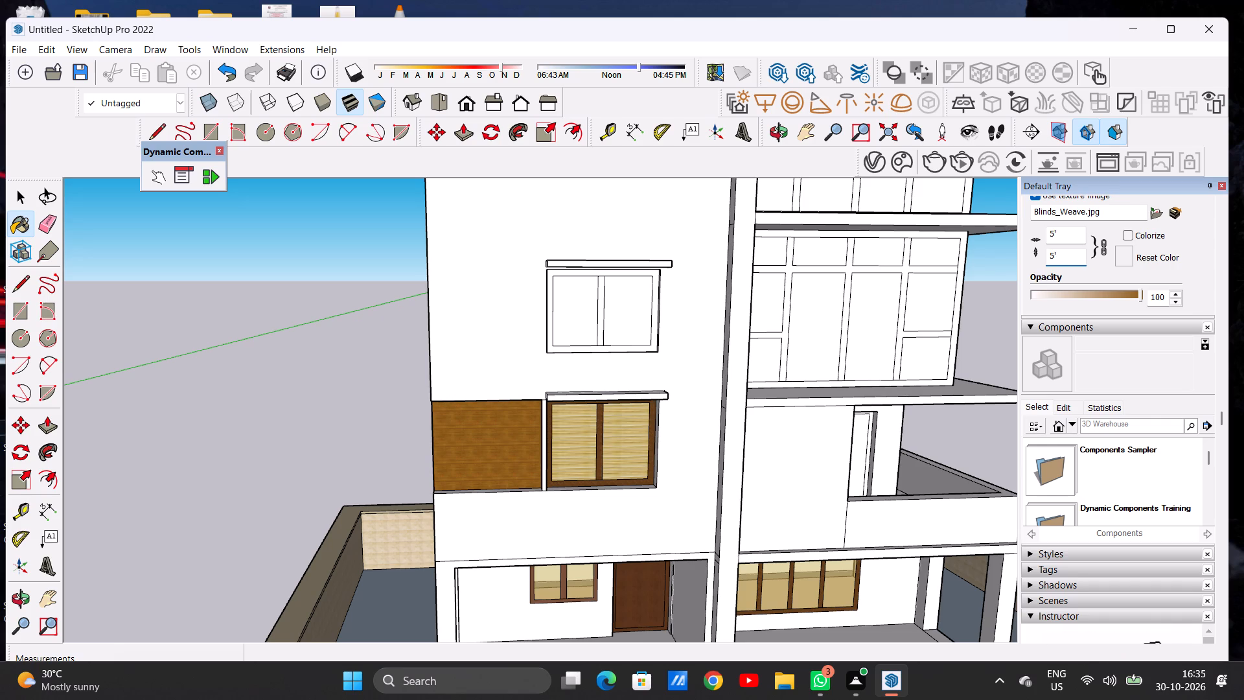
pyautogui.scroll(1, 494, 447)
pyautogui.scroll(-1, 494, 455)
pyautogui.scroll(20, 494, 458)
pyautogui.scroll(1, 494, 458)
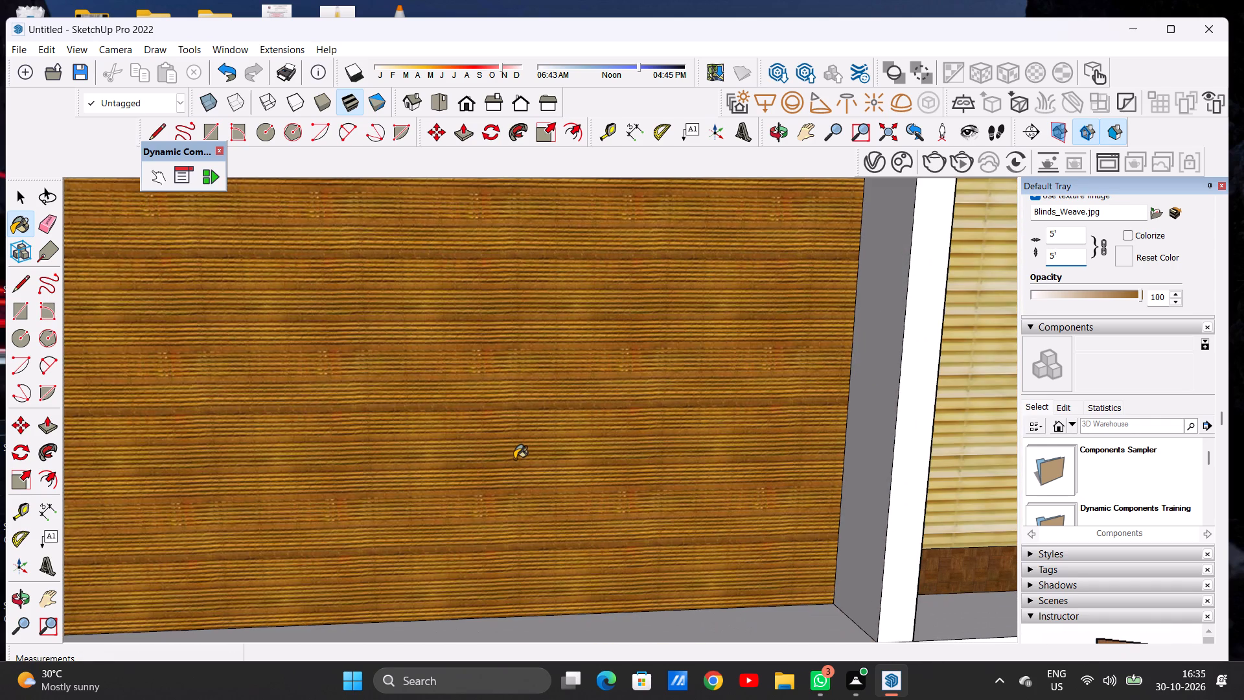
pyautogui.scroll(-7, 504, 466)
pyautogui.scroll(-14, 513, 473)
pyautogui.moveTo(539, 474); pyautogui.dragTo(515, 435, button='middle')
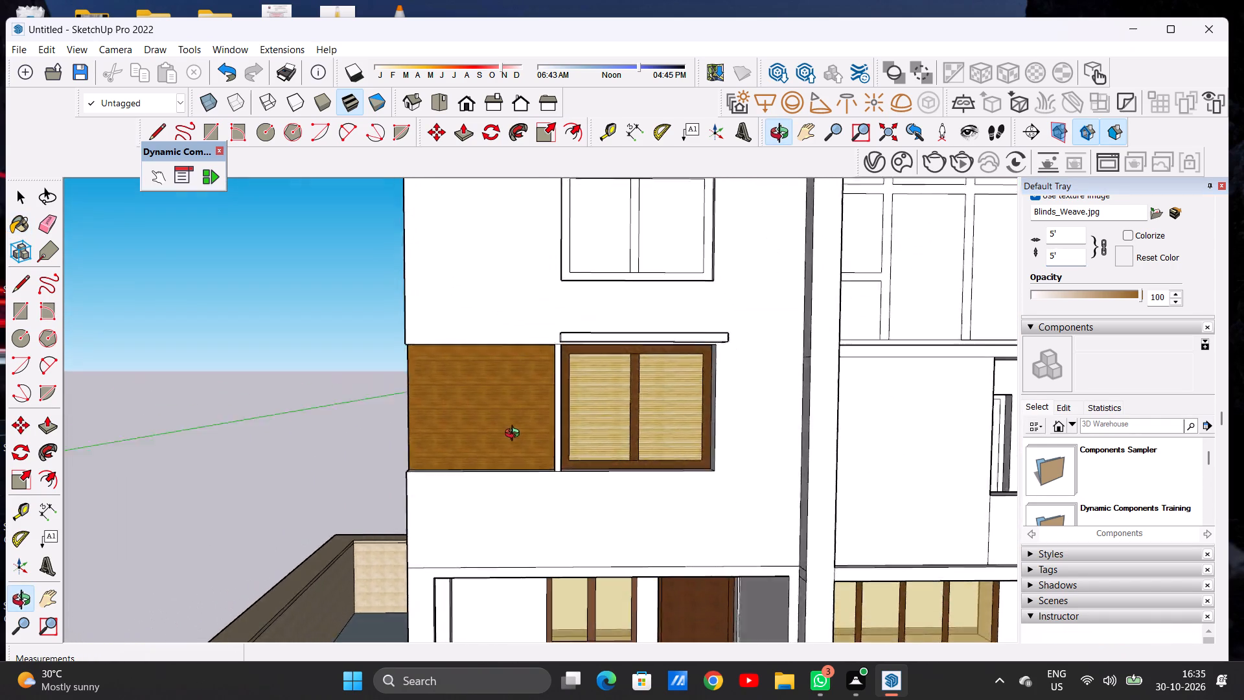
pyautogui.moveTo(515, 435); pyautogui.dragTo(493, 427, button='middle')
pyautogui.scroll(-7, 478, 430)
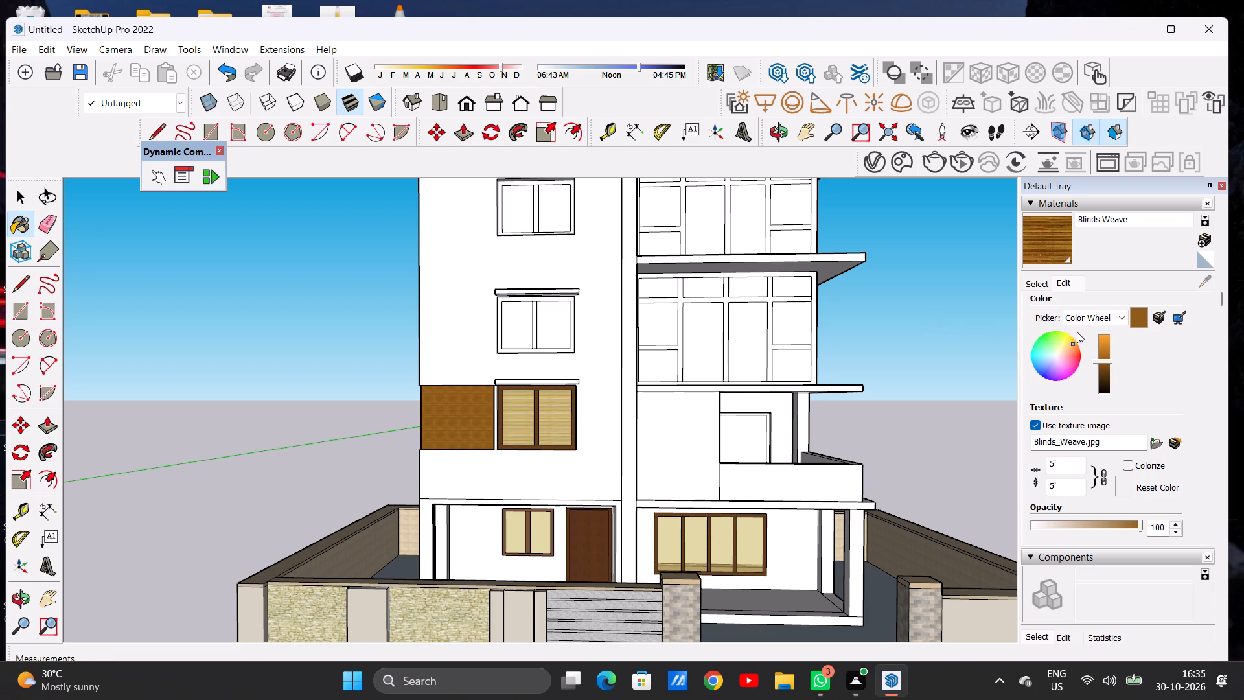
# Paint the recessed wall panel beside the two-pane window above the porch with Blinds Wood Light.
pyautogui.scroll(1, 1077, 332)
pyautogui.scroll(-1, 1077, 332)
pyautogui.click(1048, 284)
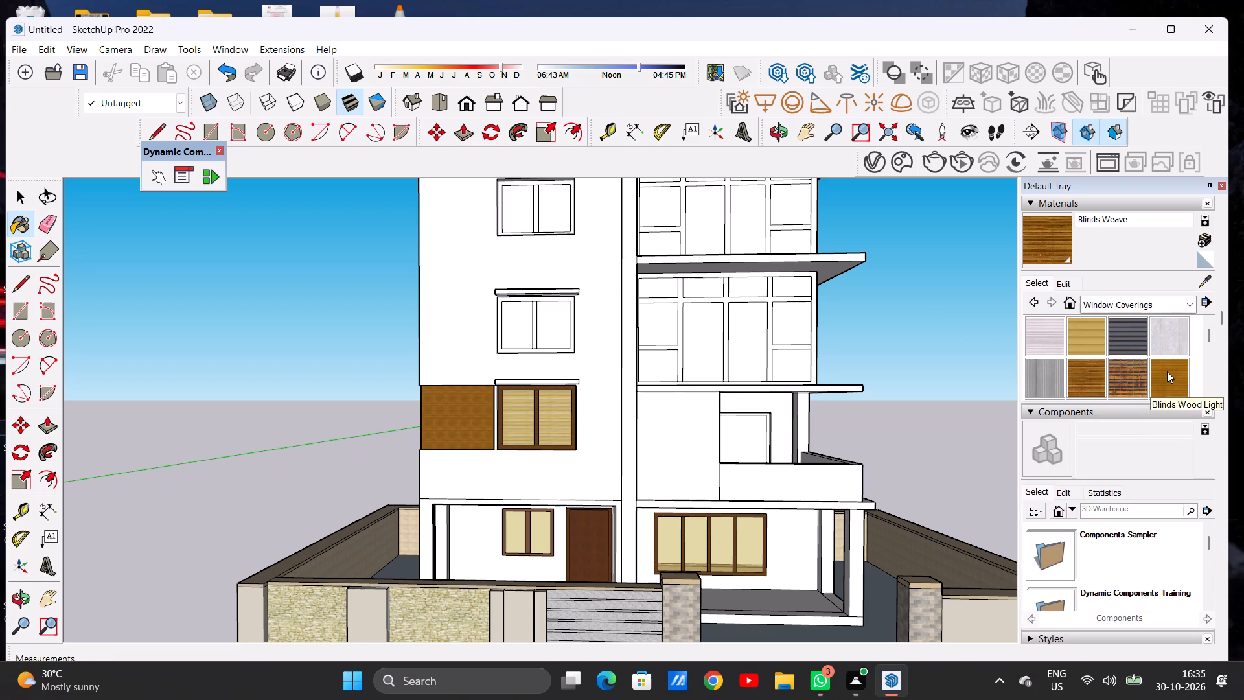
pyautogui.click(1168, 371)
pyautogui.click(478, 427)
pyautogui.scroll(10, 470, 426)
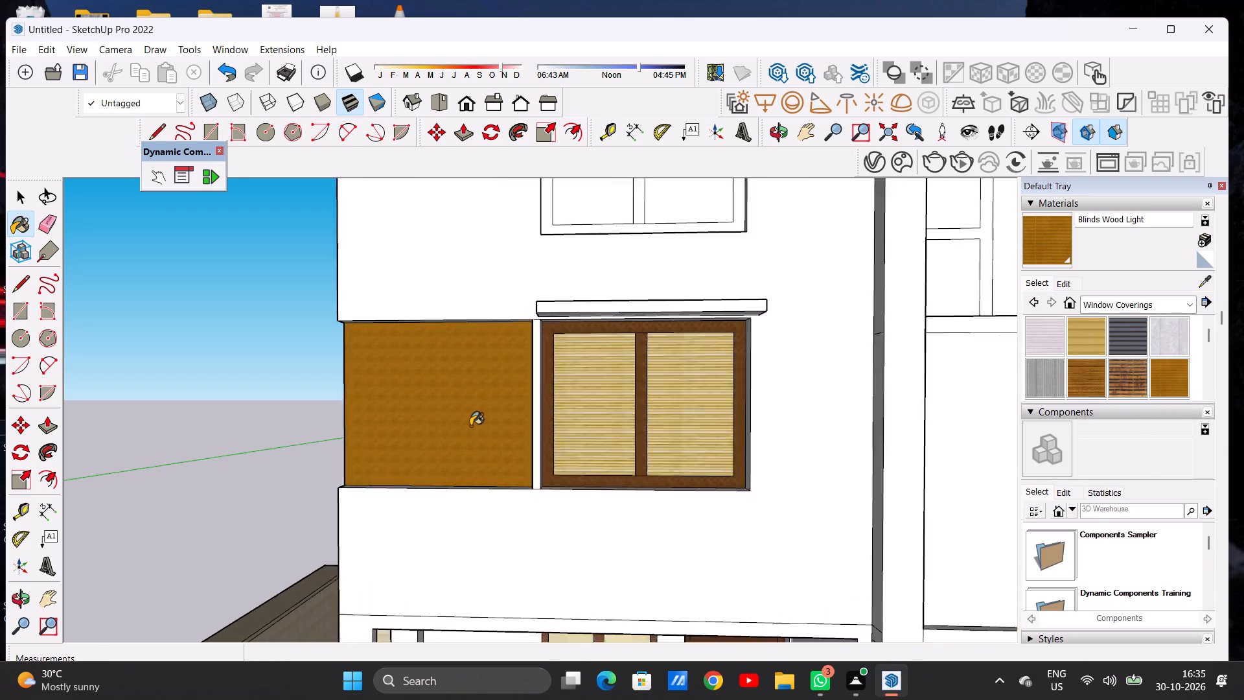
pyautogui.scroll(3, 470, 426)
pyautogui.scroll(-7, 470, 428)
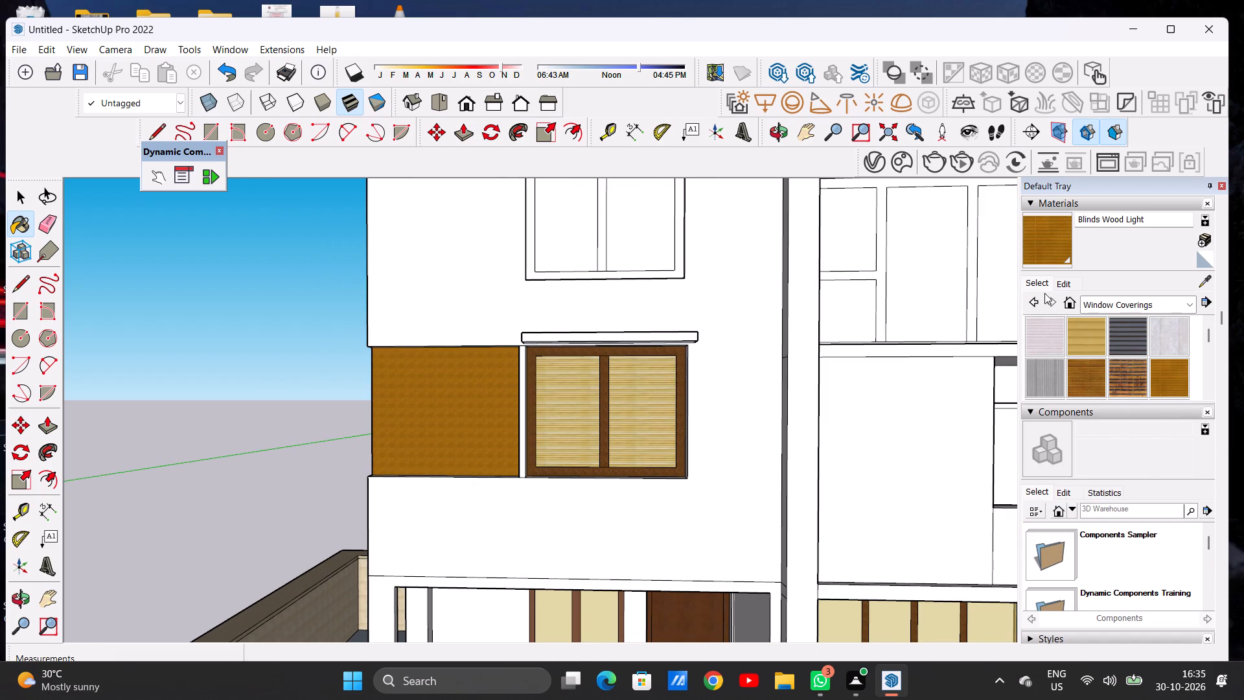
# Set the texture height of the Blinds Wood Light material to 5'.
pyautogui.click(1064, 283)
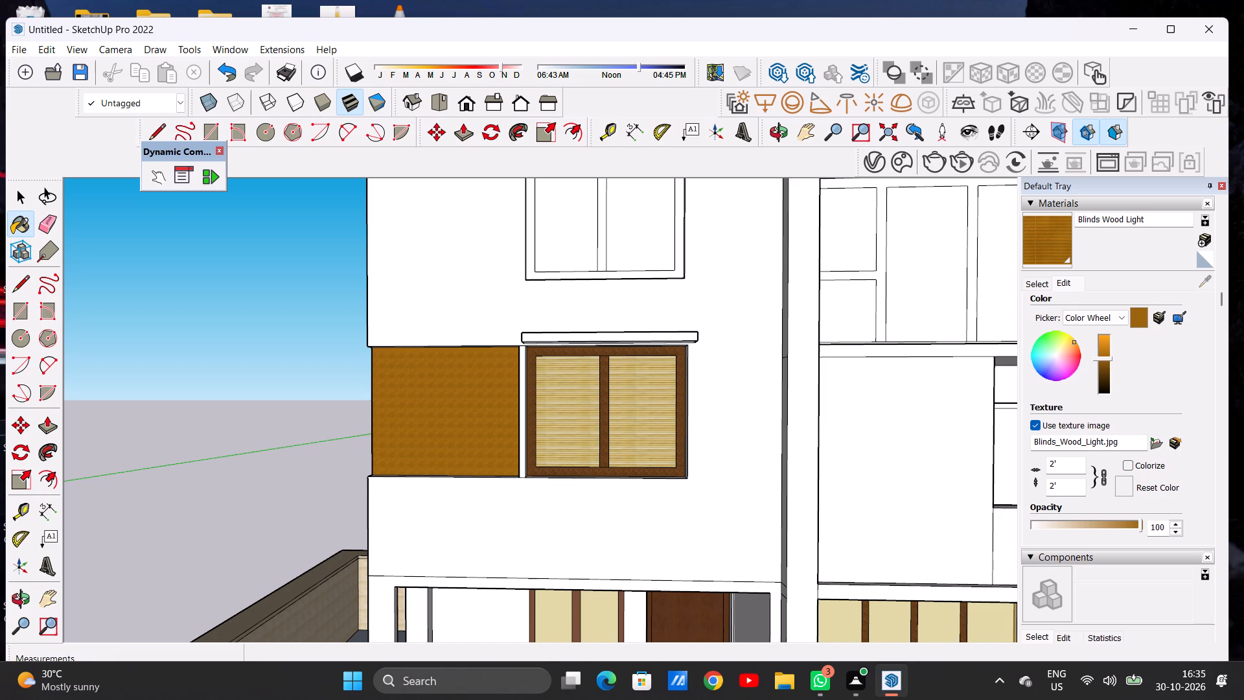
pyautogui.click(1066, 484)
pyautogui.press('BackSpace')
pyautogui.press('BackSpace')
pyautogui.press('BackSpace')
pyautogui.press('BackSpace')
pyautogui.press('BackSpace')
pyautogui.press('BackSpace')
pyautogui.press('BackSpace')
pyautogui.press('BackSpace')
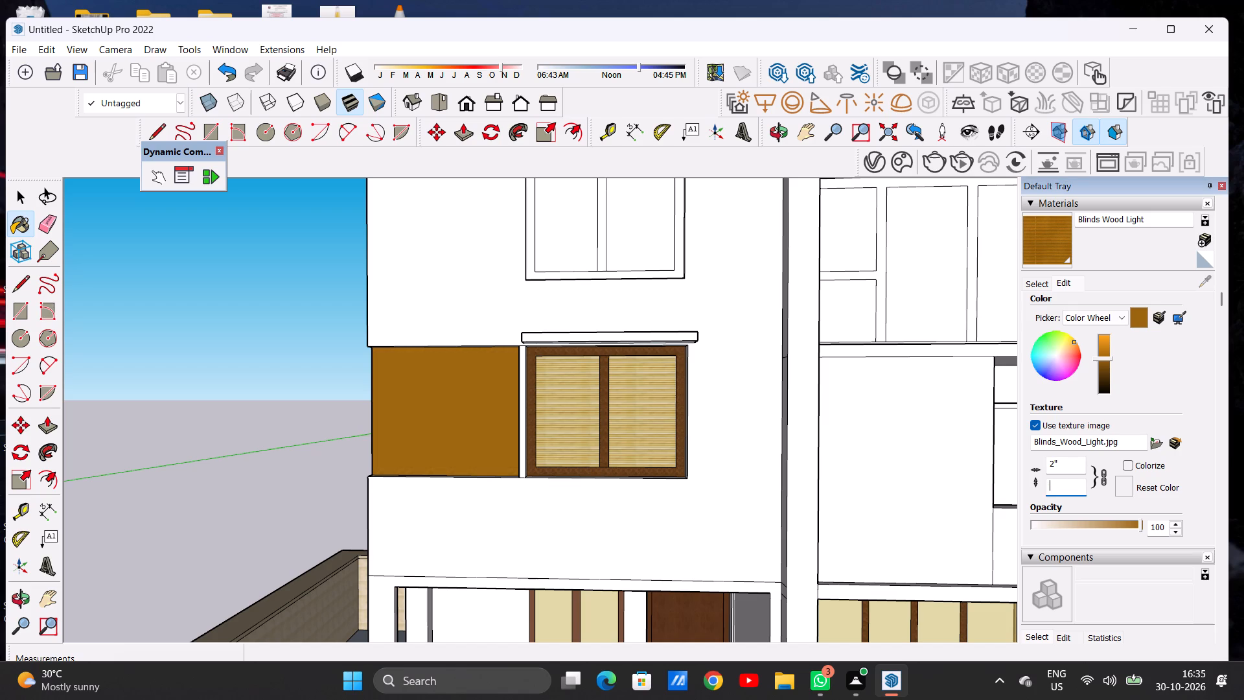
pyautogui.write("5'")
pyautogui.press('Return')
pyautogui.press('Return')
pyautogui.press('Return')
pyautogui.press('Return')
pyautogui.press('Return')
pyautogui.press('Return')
# Paint the recessed wall panel beside the blind-covered window with Wood Cherry Original from the Wood collection.
pyautogui.click(1033, 277)
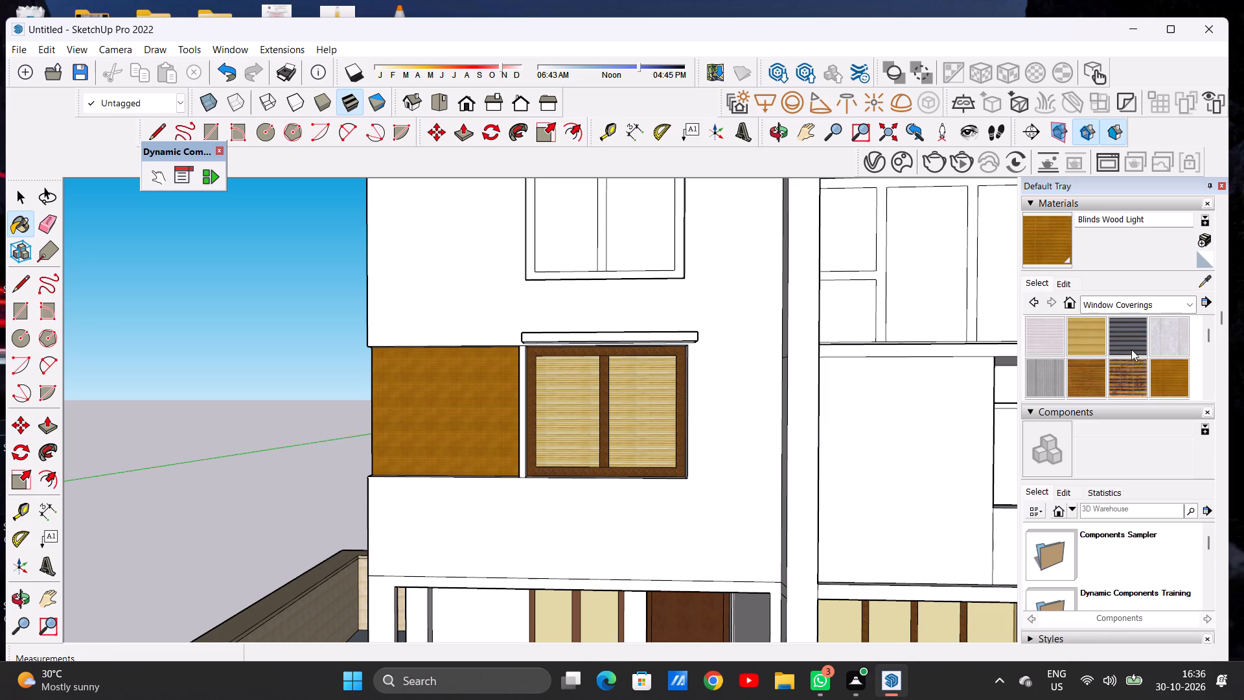
pyautogui.click(1117, 306)
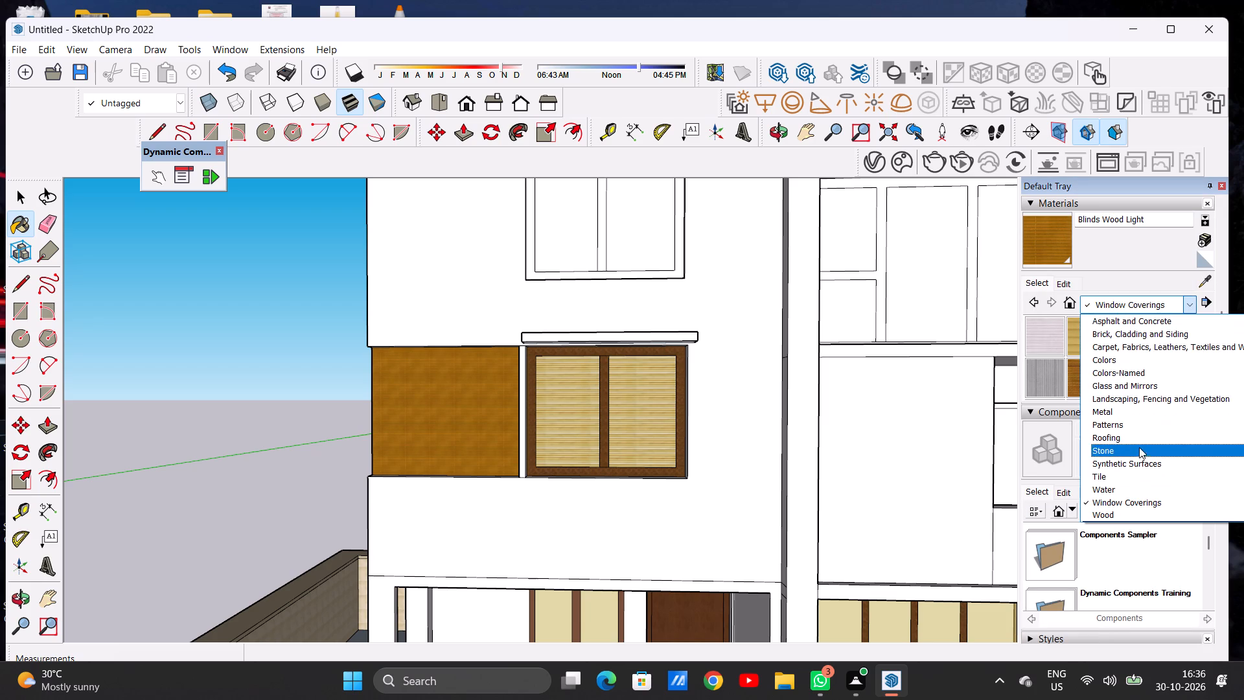
pyautogui.click(1114, 519)
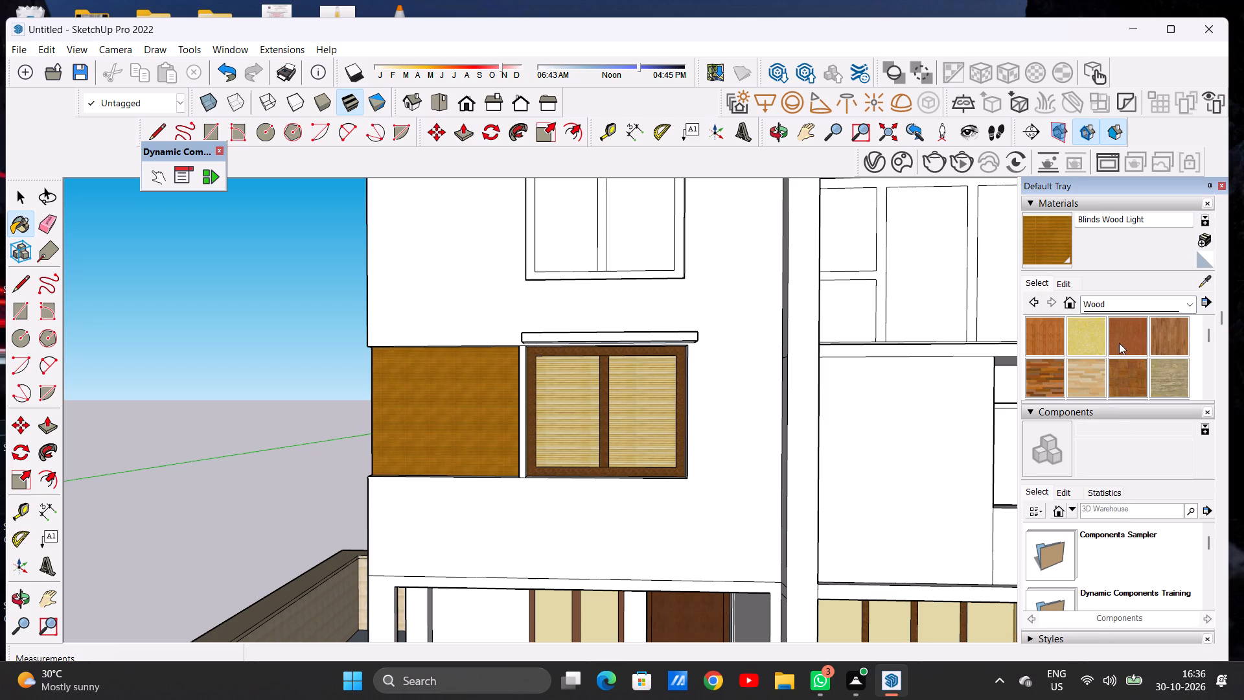
pyautogui.click(1126, 334)
pyautogui.moveTo(514, 418); pyautogui.dragTo(507, 418)
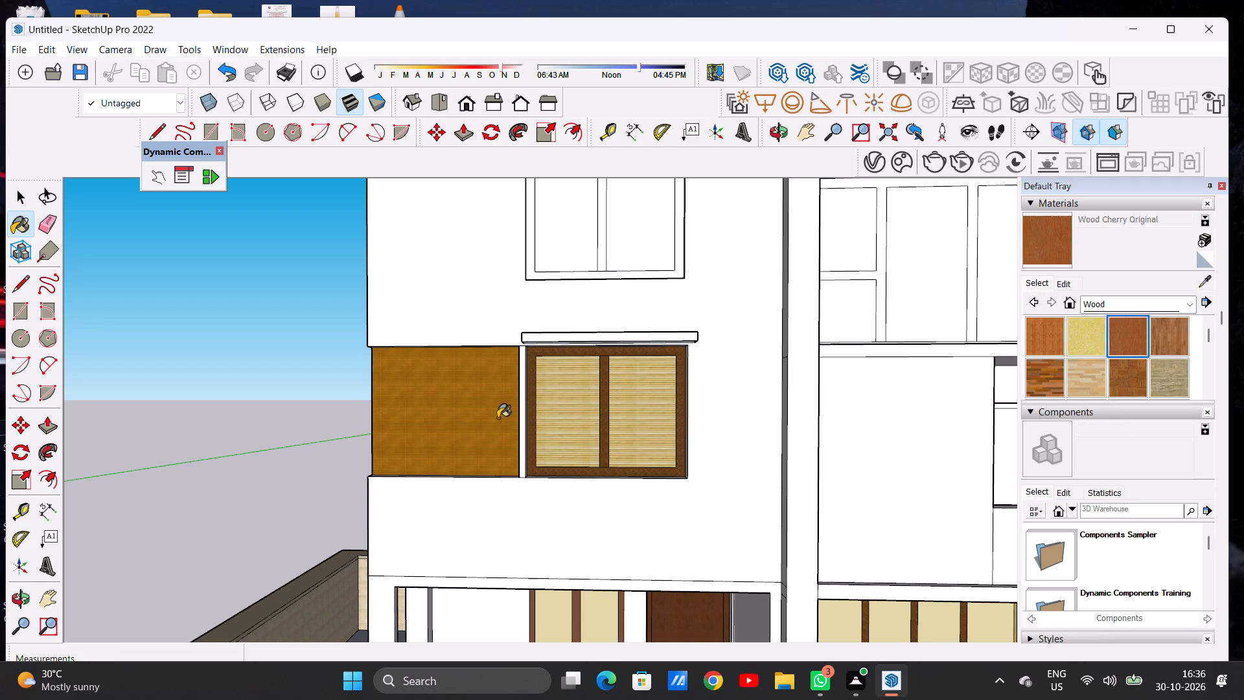
pyautogui.scroll(13, 470, 422)
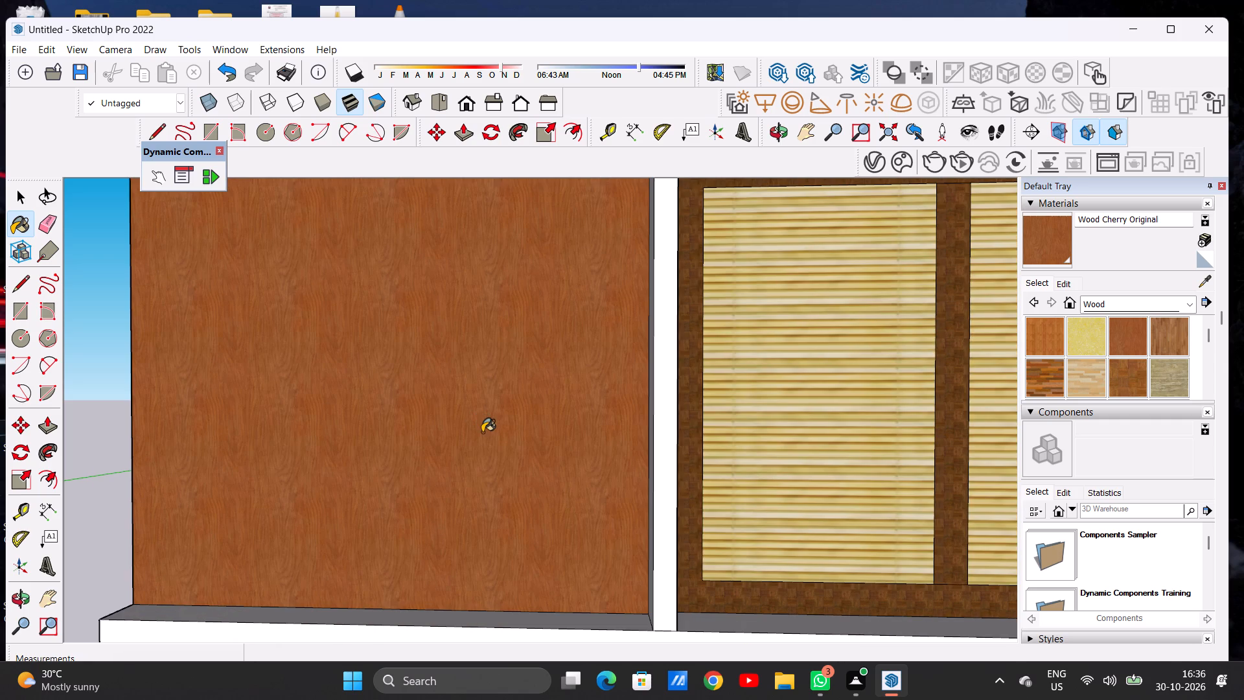
pyautogui.scroll(-20, 482, 432)
pyautogui.scroll(-4, 482, 432)
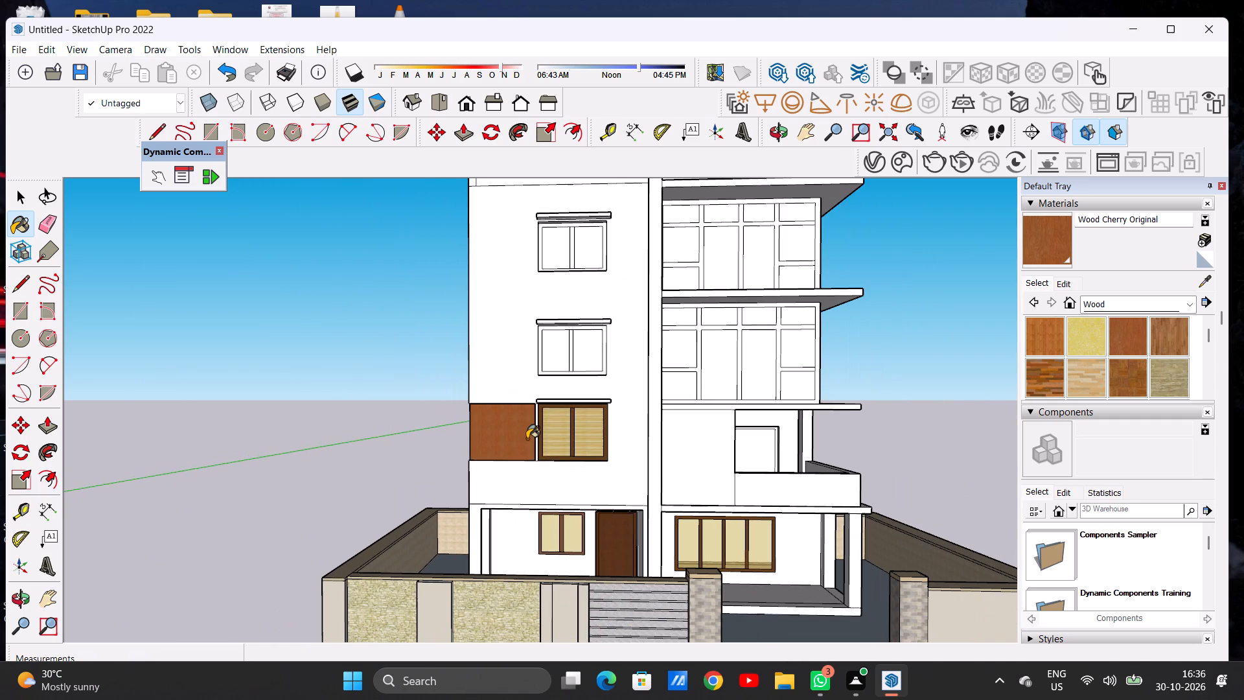
# Paint the front face of the narrow divider between the cherry wood panel and the window with Wood Veneer 02.
pyautogui.moveTo(527, 437); pyautogui.dragTo(588, 488, button='middle')
pyautogui.scroll(2, 547, 409)
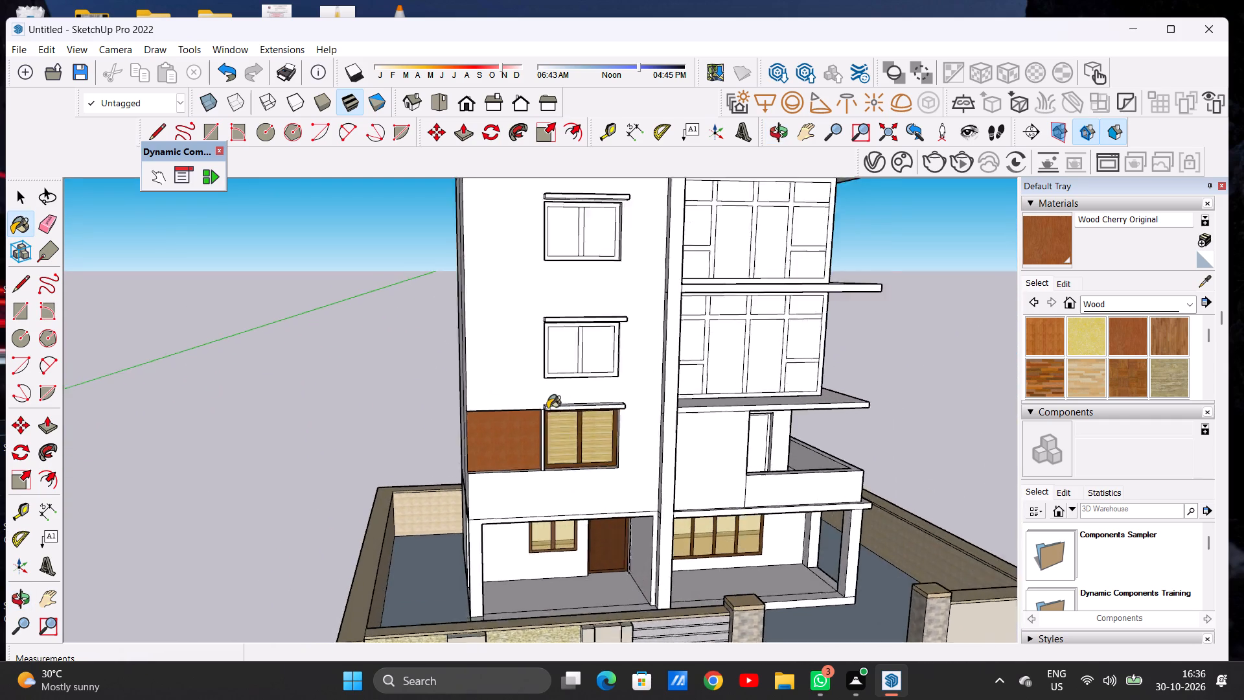
pyautogui.scroll(10, 547, 409)
pyautogui.scroll(-1, 545, 453)
pyautogui.scroll(6, 545, 453)
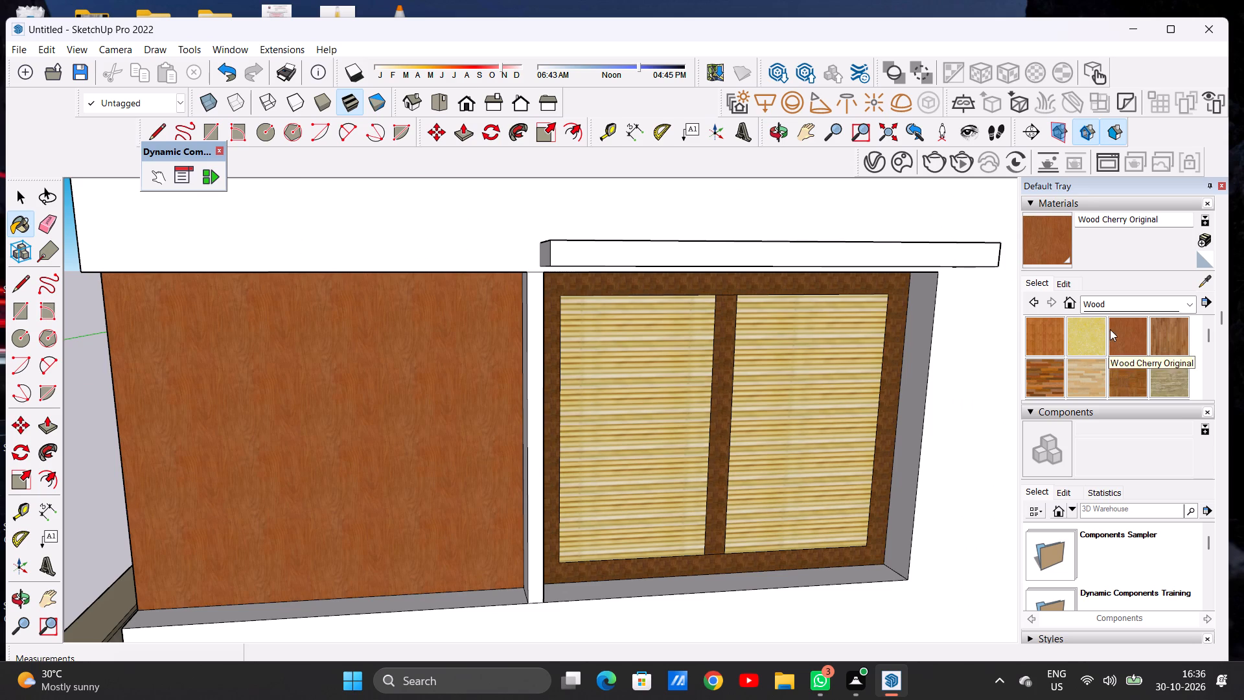
pyautogui.scroll(-1, 1109, 342)
pyautogui.click(1164, 334)
pyautogui.scroll(1, 533, 406)
pyautogui.scroll(-1, 533, 406)
pyautogui.scroll(1, 533, 408)
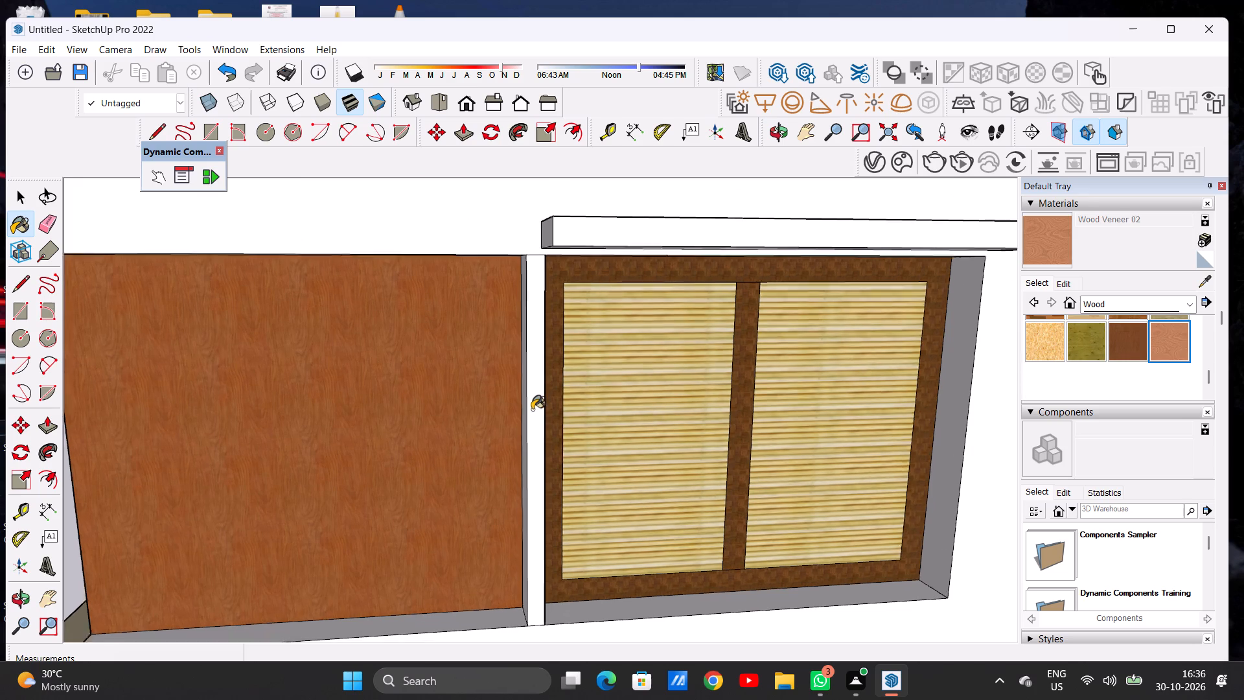
pyautogui.scroll(2, 532, 410)
pyautogui.click(532, 410)
pyautogui.scroll(-20, 554, 402)
pyautogui.scroll(-4, 554, 402)
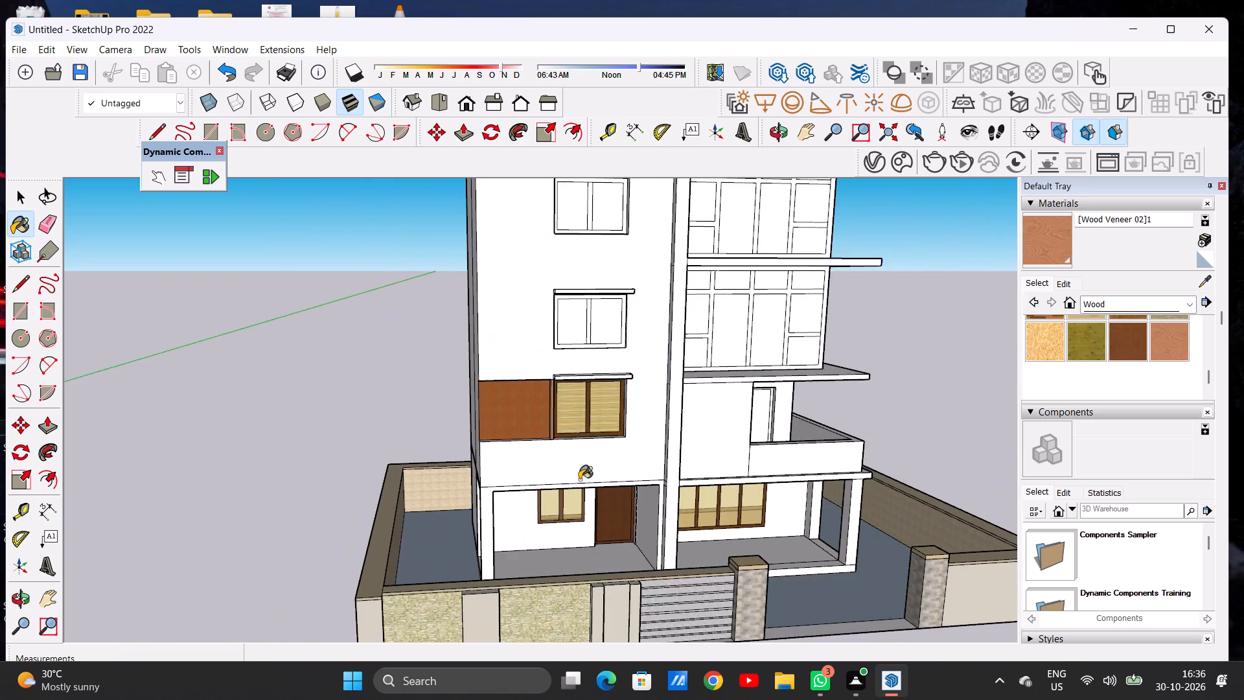
# Paint the side faces of the narrow divider, towards the panel and towards the window, with the same Wood Veneer 02.
pyautogui.moveTo(579, 480); pyautogui.dragTo(656, 476, button='middle')
pyautogui.scroll(8, 564, 401)
pyautogui.scroll(-1, 562, 397)
pyautogui.scroll(8, 562, 397)
pyautogui.scroll(-1, 562, 397)
pyautogui.scroll(4, 562, 397)
pyautogui.click(571, 384)
pyautogui.scroll(-8, 573, 388)
pyautogui.moveTo(616, 395); pyautogui.dragTo(382, 432, button='middle')
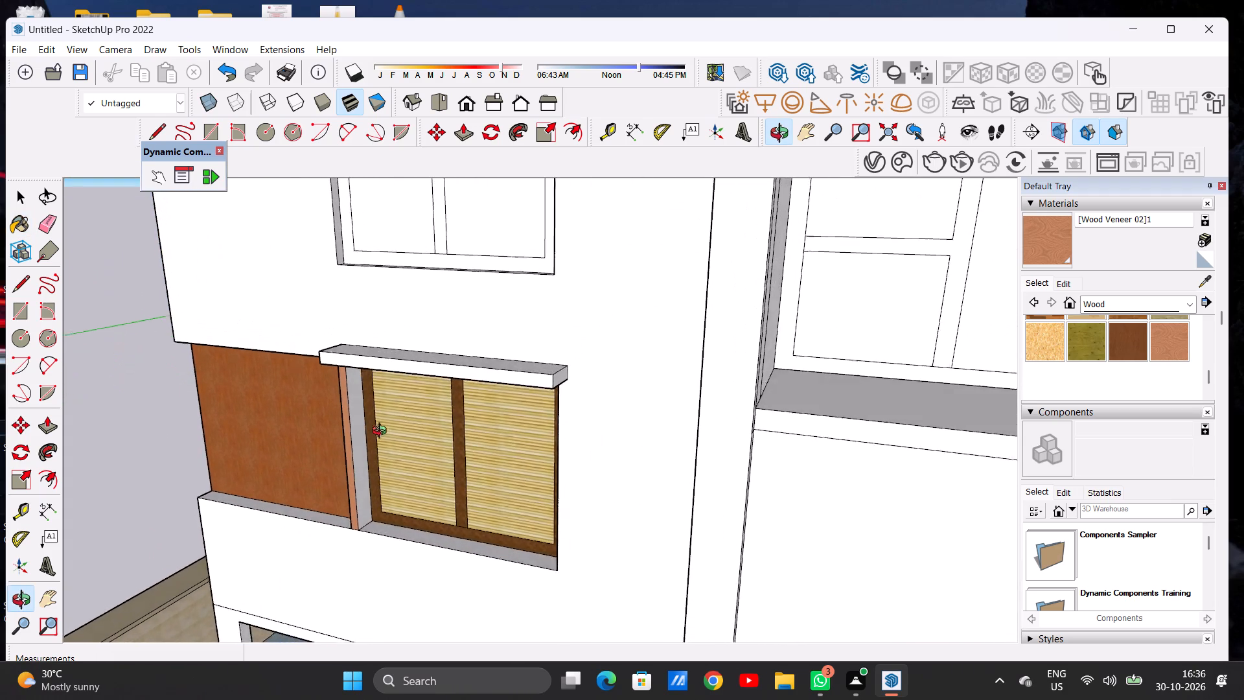
pyautogui.moveTo(382, 432); pyautogui.dragTo(381, 433, button='middle')
pyautogui.scroll(4, 347, 437)
pyautogui.scroll(-1, 347, 437)
pyautogui.scroll(9, 347, 437)
pyautogui.click(365, 421)
pyautogui.scroll(-6, 393, 425)
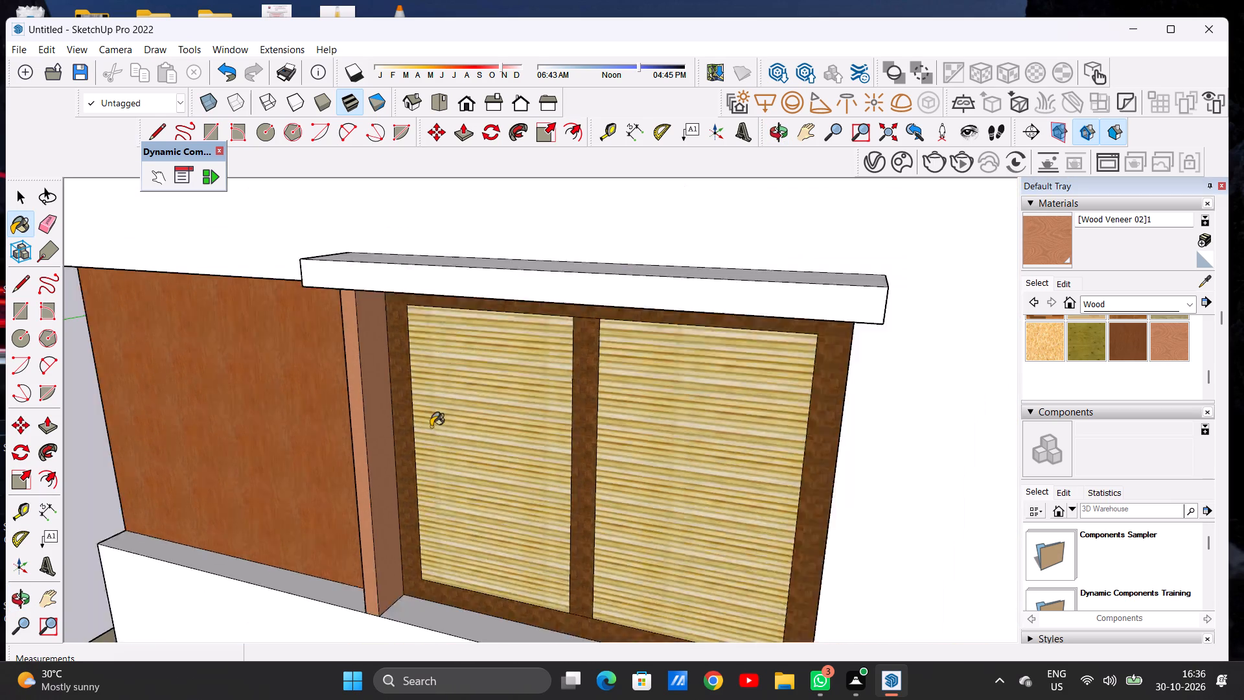
# Examine the wood panel, veneered divider and blind-covered window from several angles and within the whole front facade.
pyautogui.scroll(-2, 431, 426)
pyautogui.scroll(-9, 569, 404)
pyautogui.scroll(3, 527, 506)
pyautogui.scroll(-1, 527, 506)
pyautogui.scroll(3, 527, 506)
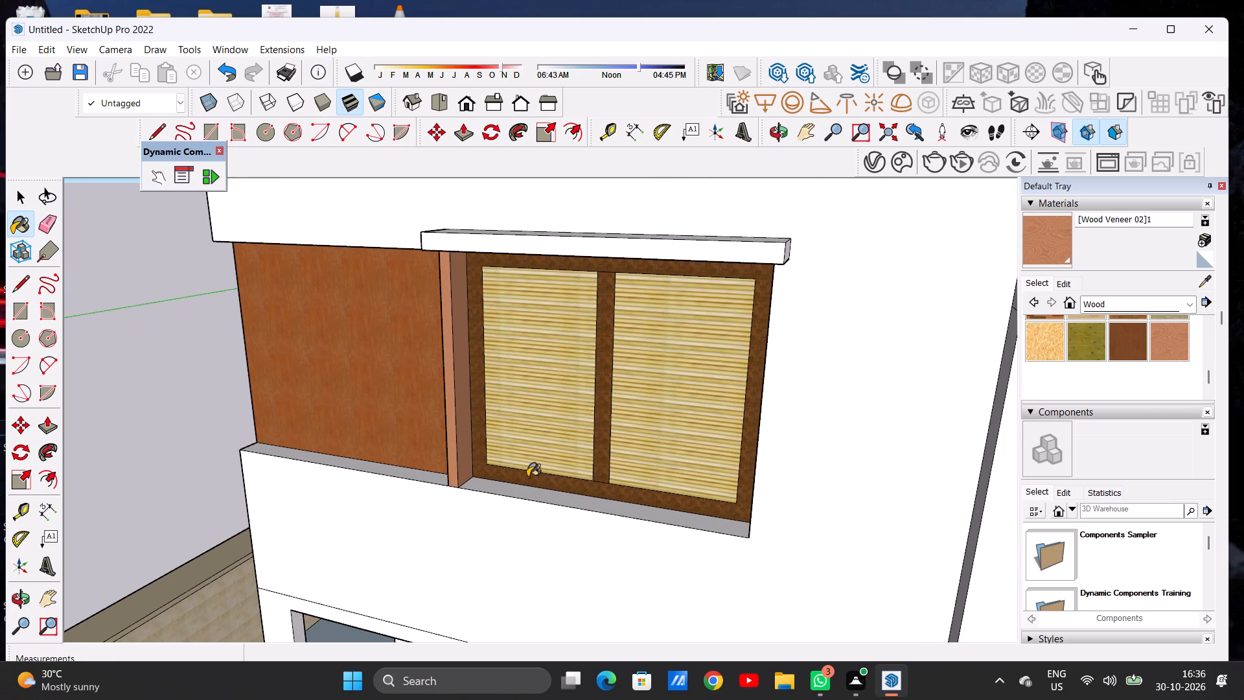
pyautogui.scroll(-8, 528, 472)
pyautogui.moveTo(525, 487); pyautogui.dragTo(588, 451, button='middle')
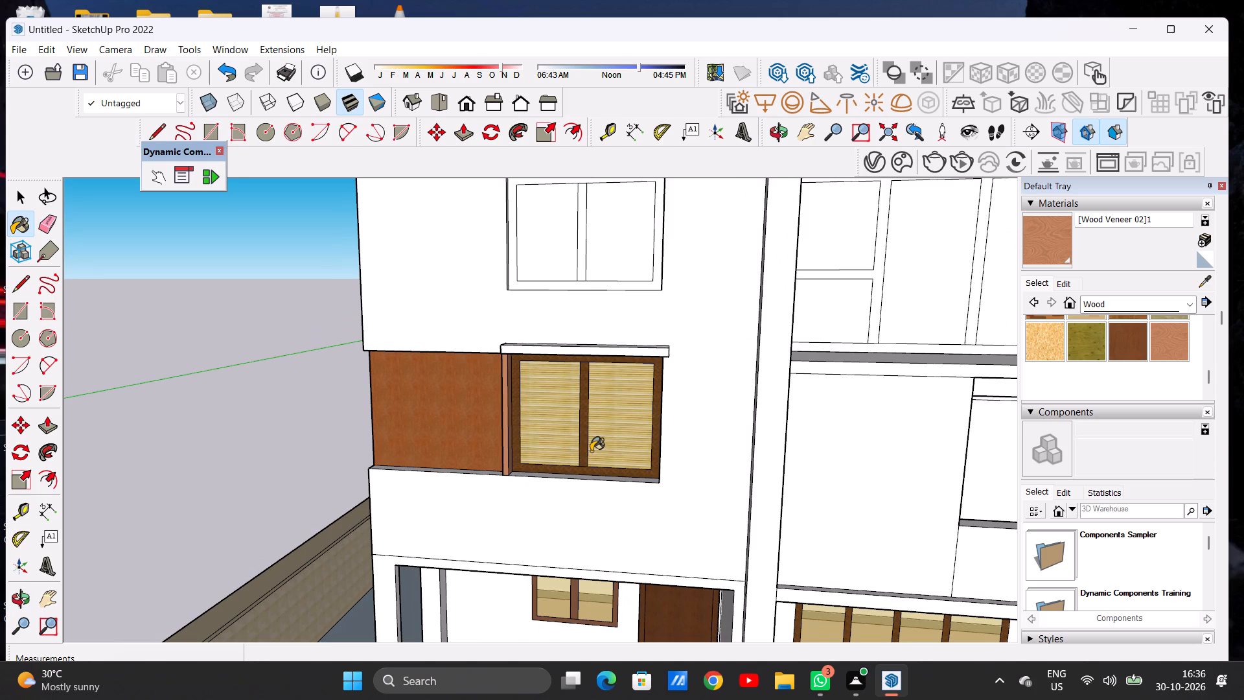
pyautogui.press('space')
pyautogui.scroll(-1, 566, 422)
pyautogui.scroll(1, 568, 422)
pyautogui.scroll(-4, 571, 421)
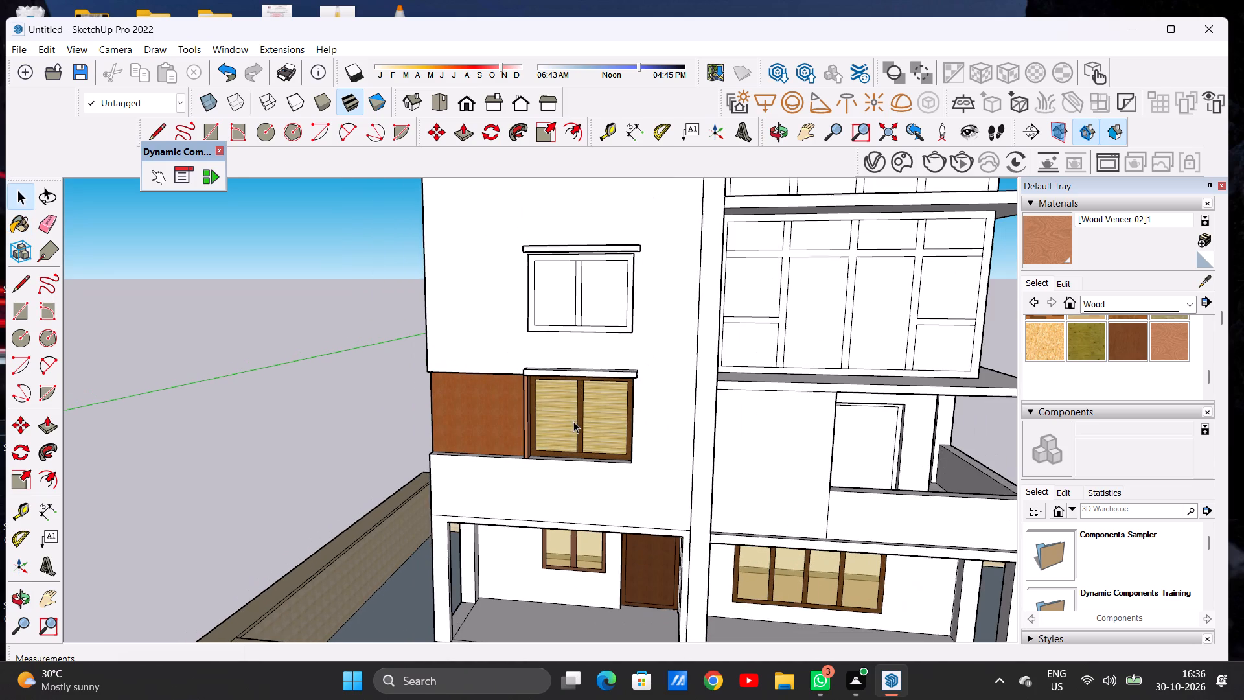
pyautogui.scroll(-4, 591, 399)
pyautogui.moveTo(614, 389); pyautogui.dragTo(413, 469, button='middle')
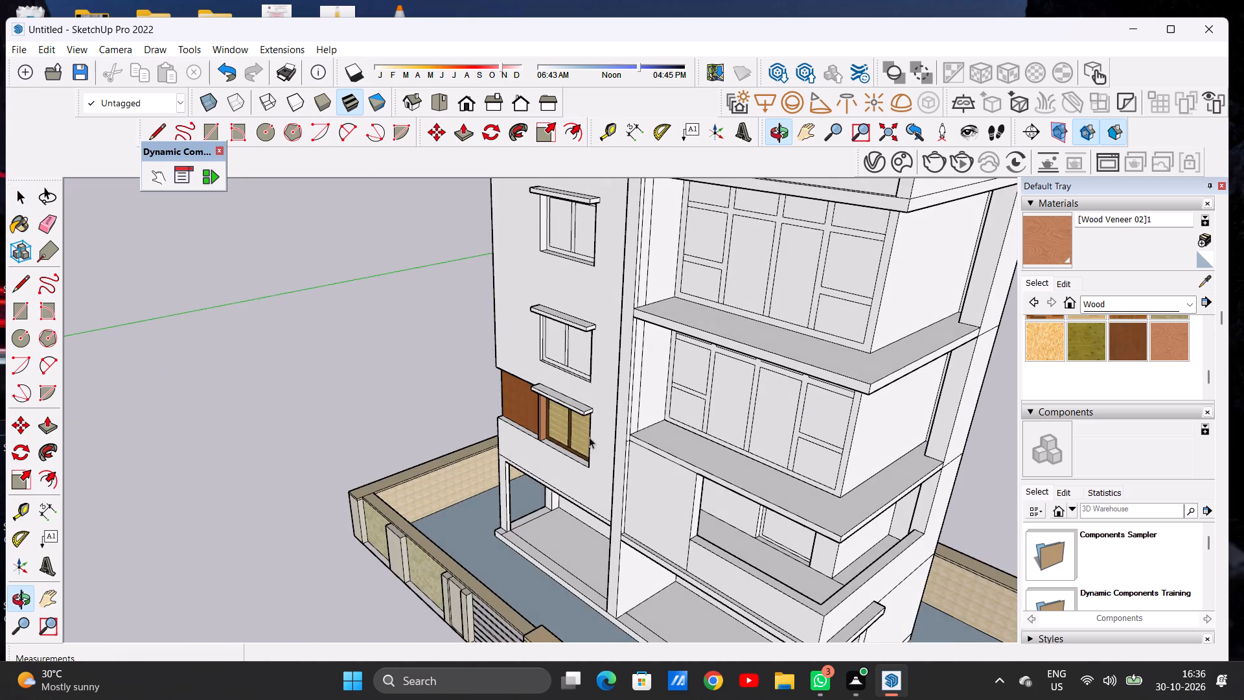
pyautogui.scroll(13, 595, 428)
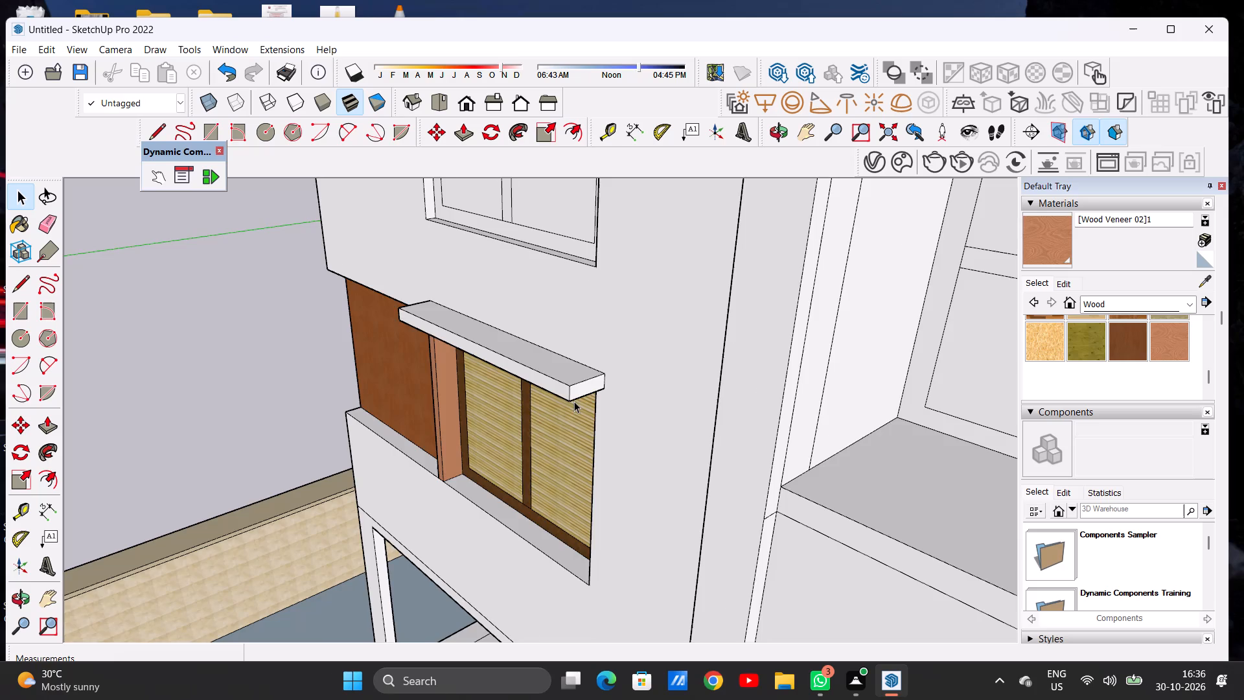
pyautogui.scroll(-8, 574, 402)
pyautogui.moveTo(561, 430); pyautogui.dragTo(774, 334, button='middle')
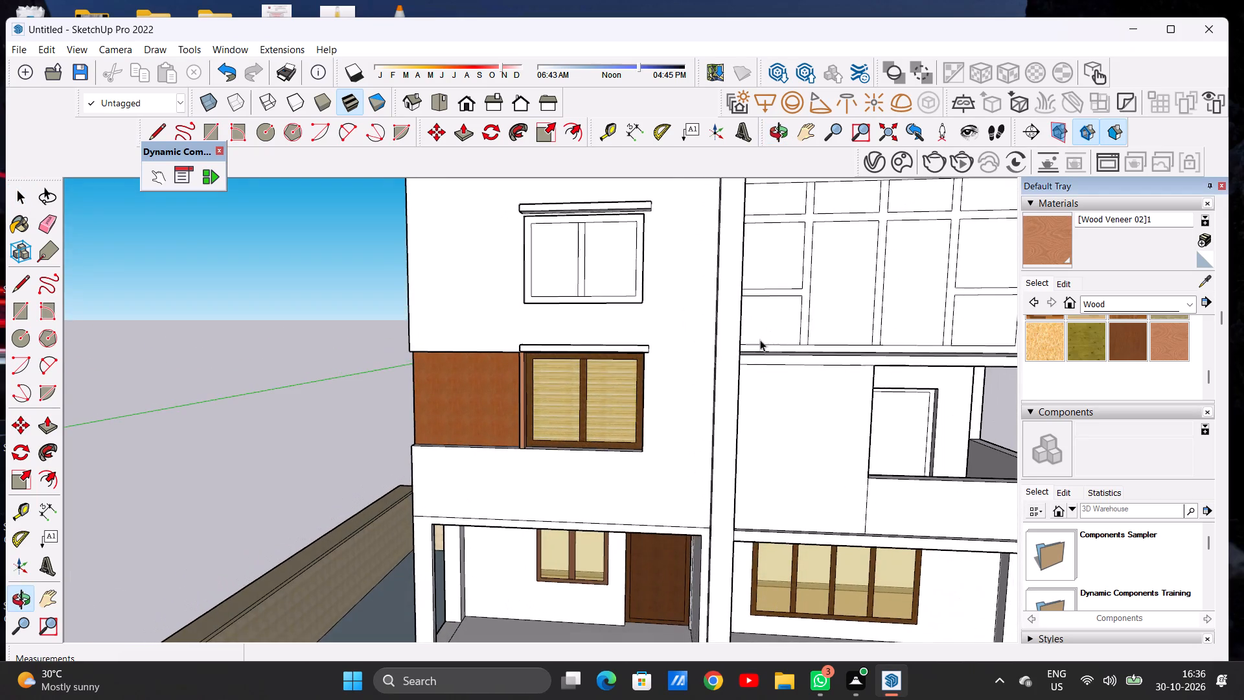
pyautogui.scroll(-5, 479, 390)
pyautogui.scroll(1, 479, 403)
pyautogui.scroll(-2, 479, 403)
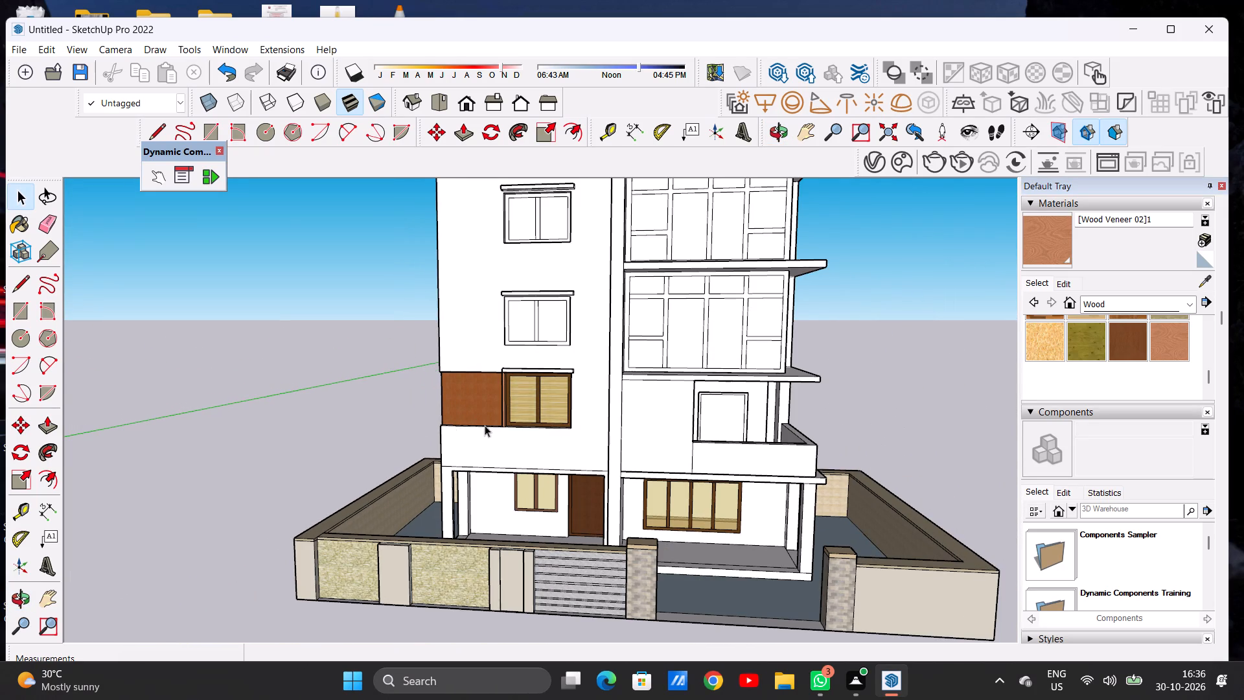
pyautogui.scroll(-5, 492, 422)
pyautogui.scroll(14, 506, 450)
pyautogui.moveTo(542, 479); pyautogui.dragTo(559, 425, button='middle')
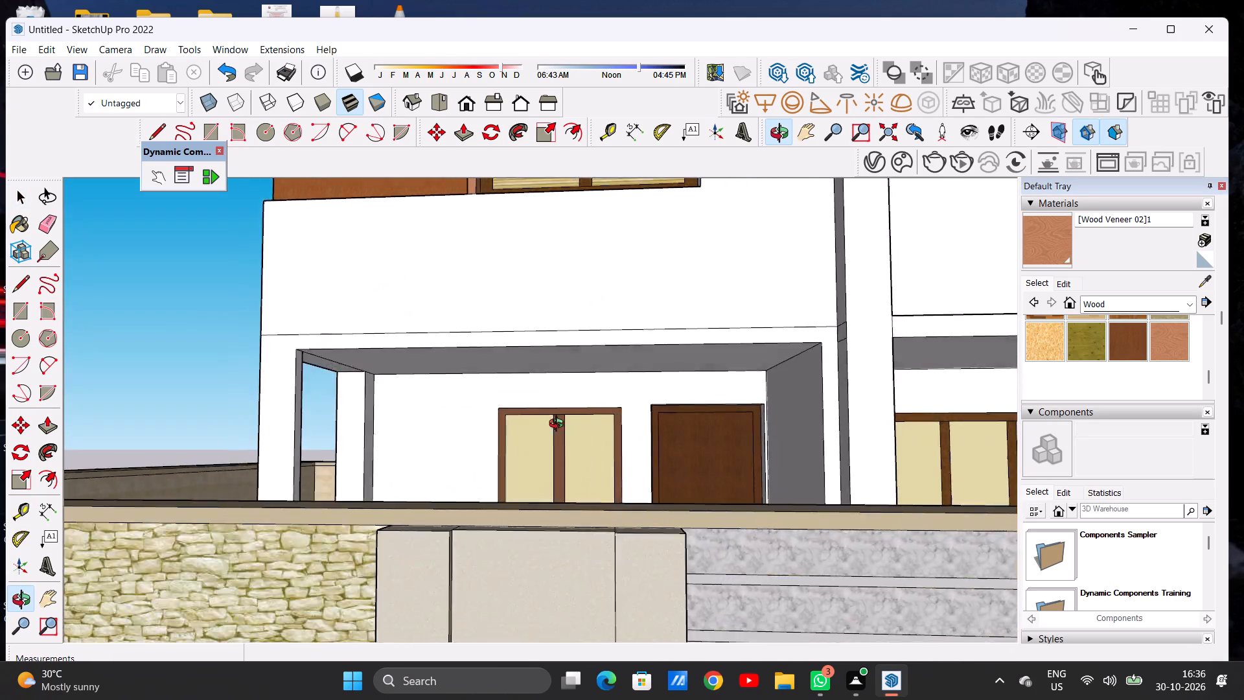
pyautogui.moveTo(559, 425); pyautogui.dragTo(573, 487, button='middle')
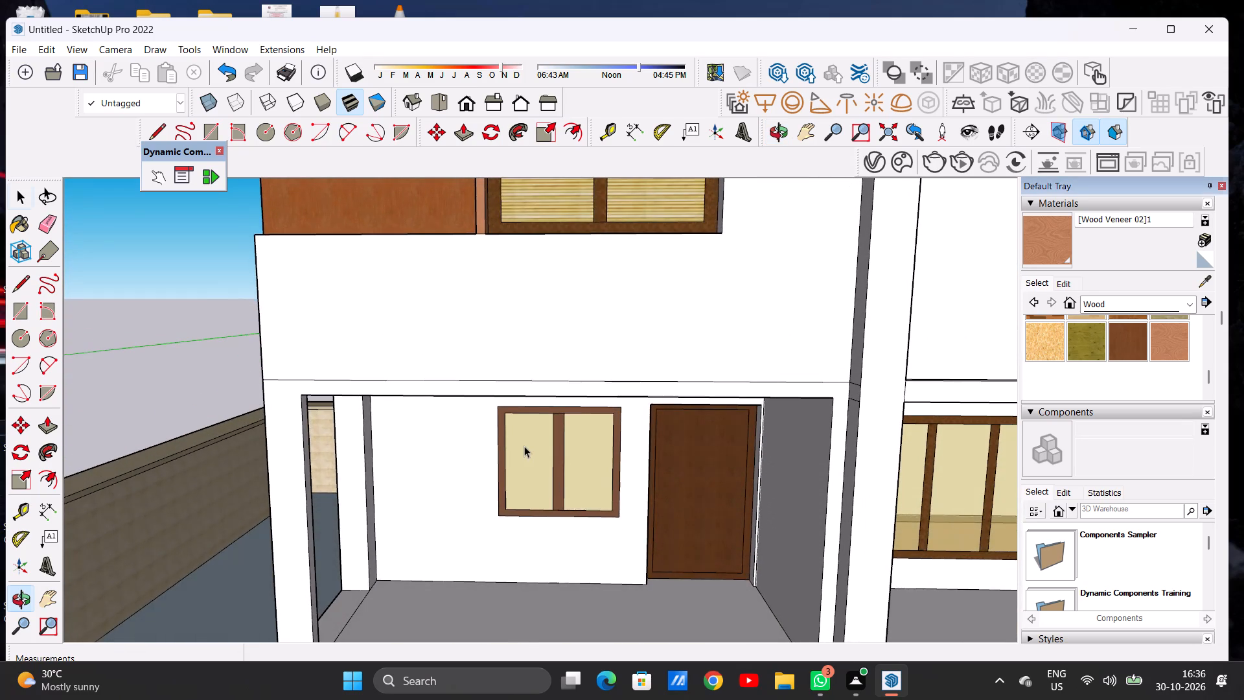
pyautogui.scroll(-7, 524, 446)
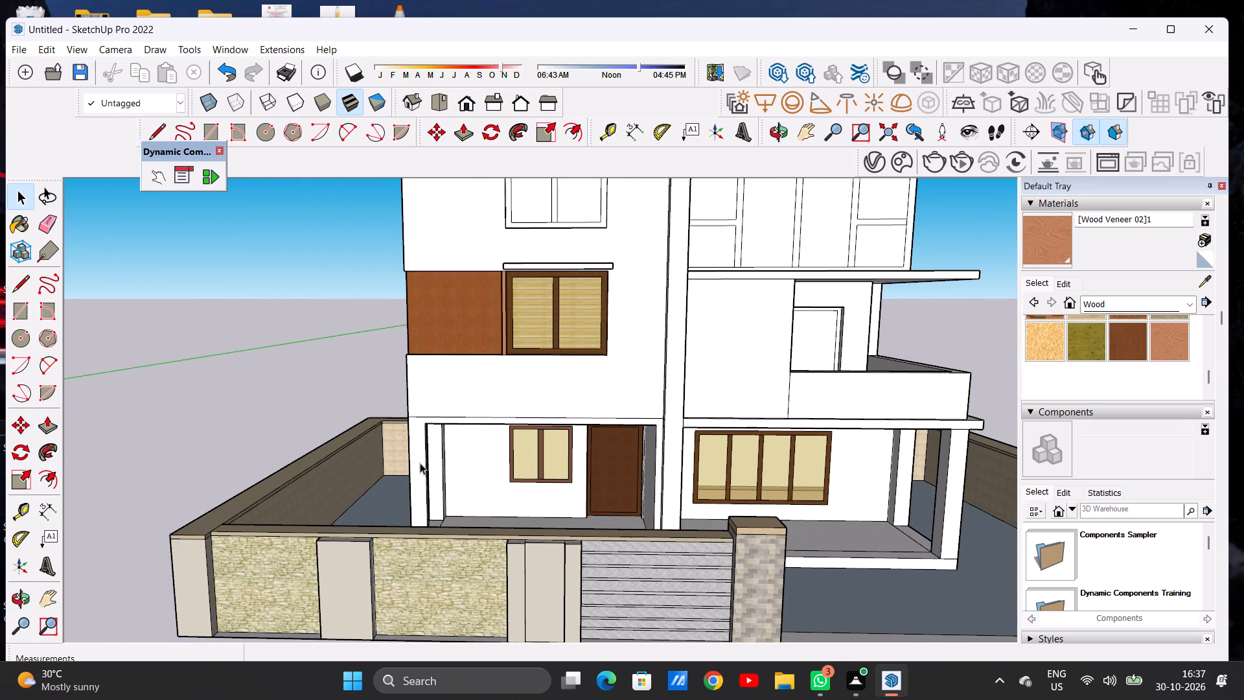
pyautogui.scroll(-9, 461, 469)
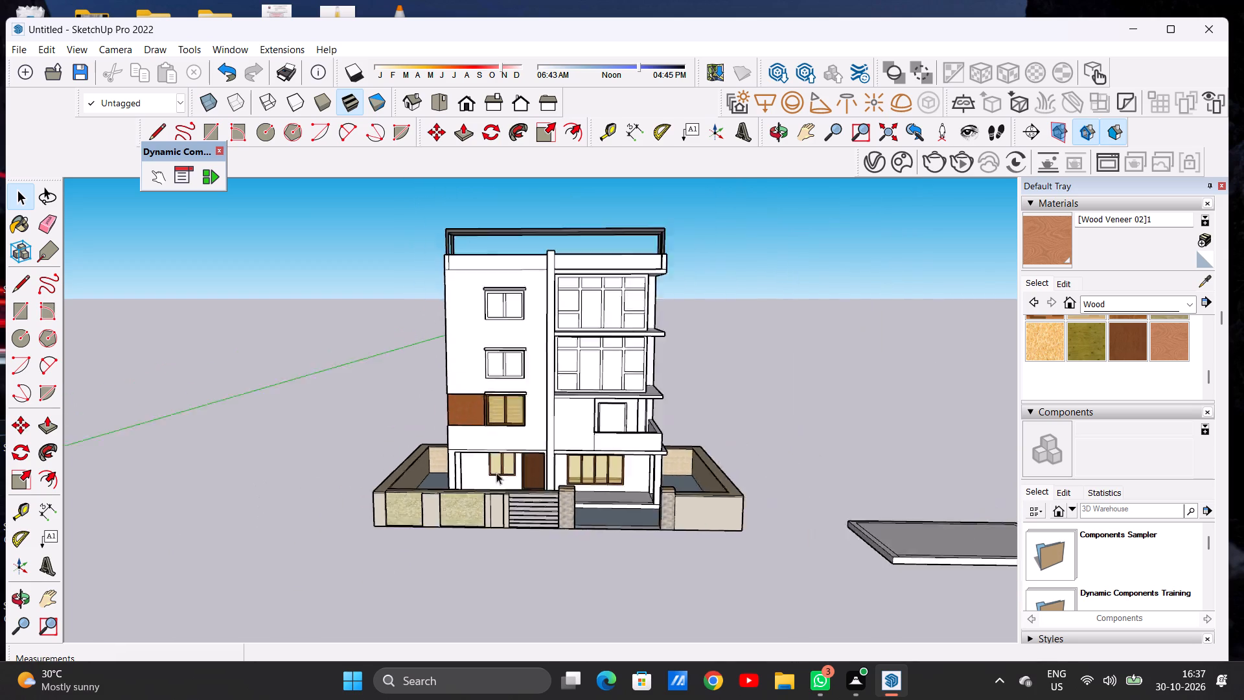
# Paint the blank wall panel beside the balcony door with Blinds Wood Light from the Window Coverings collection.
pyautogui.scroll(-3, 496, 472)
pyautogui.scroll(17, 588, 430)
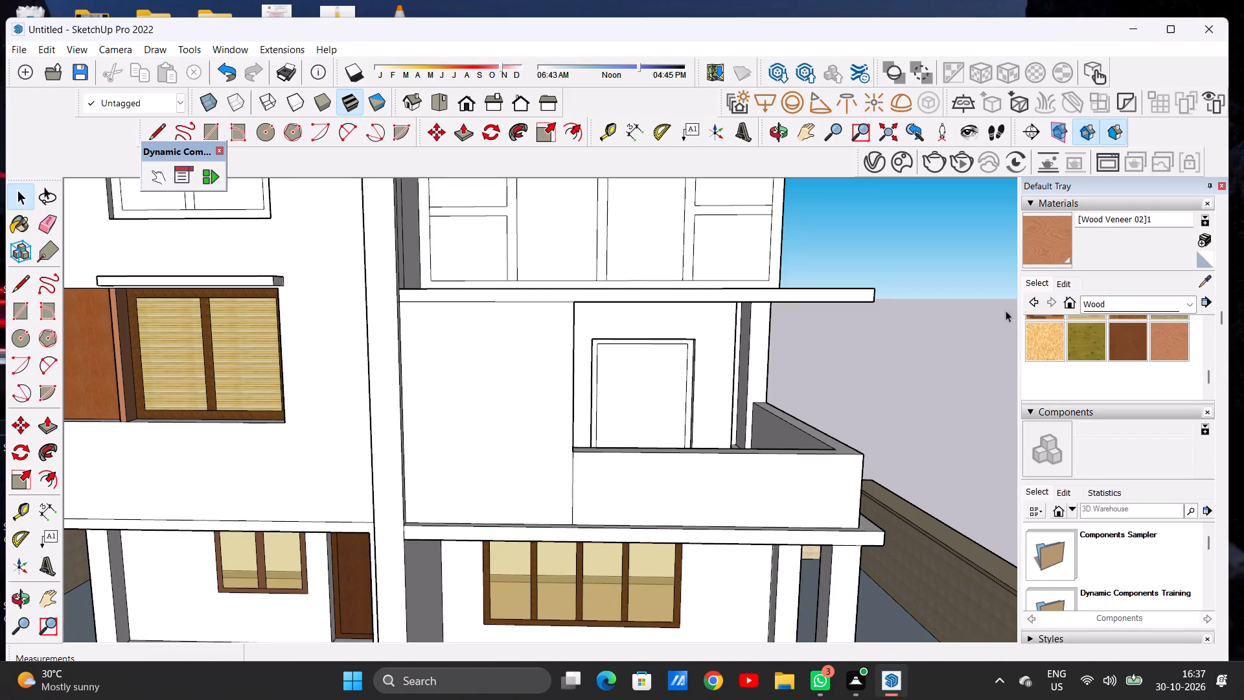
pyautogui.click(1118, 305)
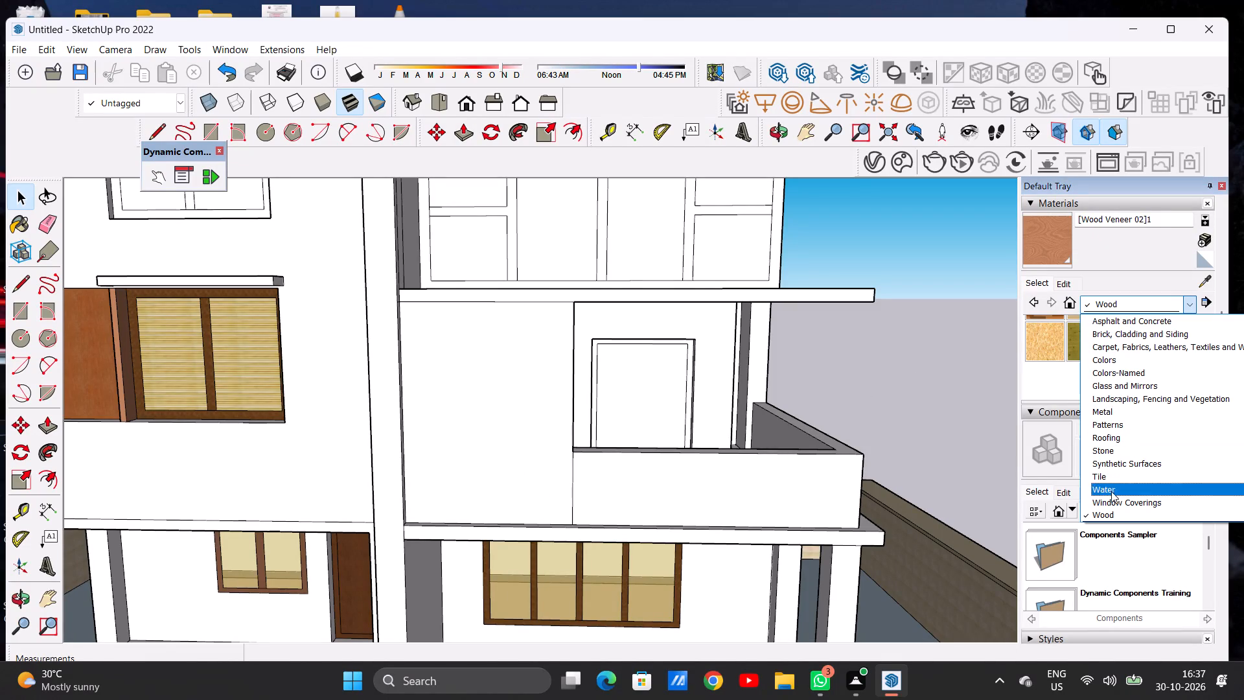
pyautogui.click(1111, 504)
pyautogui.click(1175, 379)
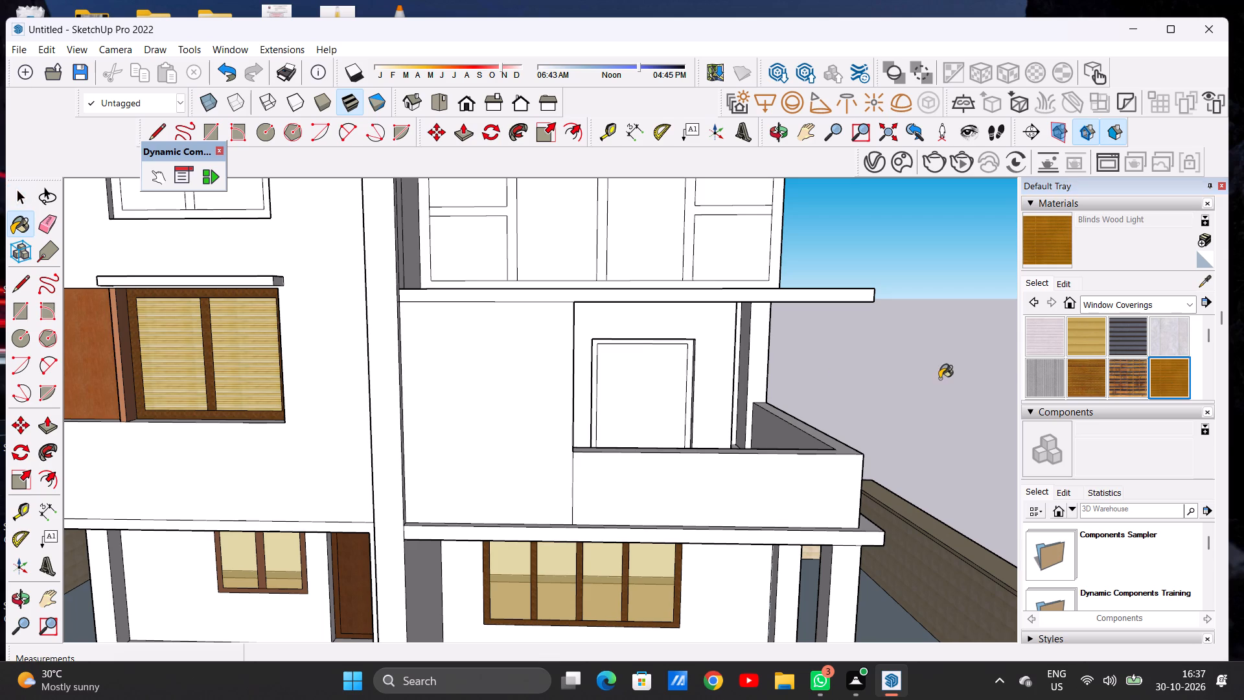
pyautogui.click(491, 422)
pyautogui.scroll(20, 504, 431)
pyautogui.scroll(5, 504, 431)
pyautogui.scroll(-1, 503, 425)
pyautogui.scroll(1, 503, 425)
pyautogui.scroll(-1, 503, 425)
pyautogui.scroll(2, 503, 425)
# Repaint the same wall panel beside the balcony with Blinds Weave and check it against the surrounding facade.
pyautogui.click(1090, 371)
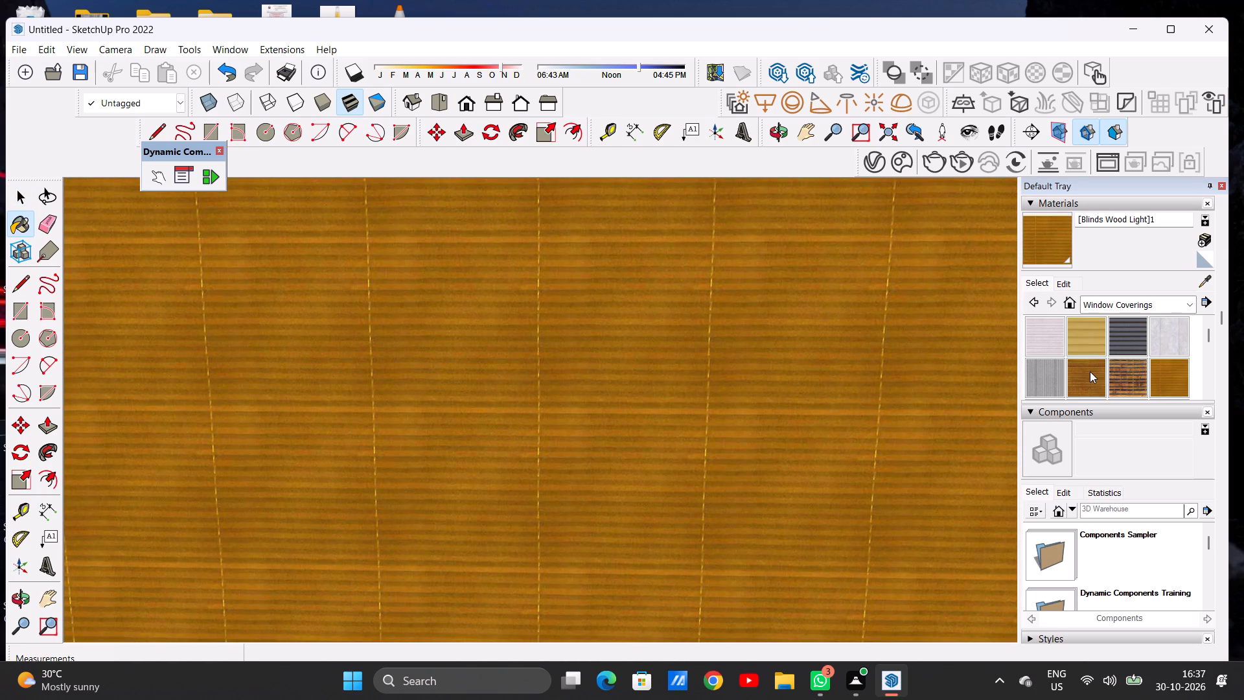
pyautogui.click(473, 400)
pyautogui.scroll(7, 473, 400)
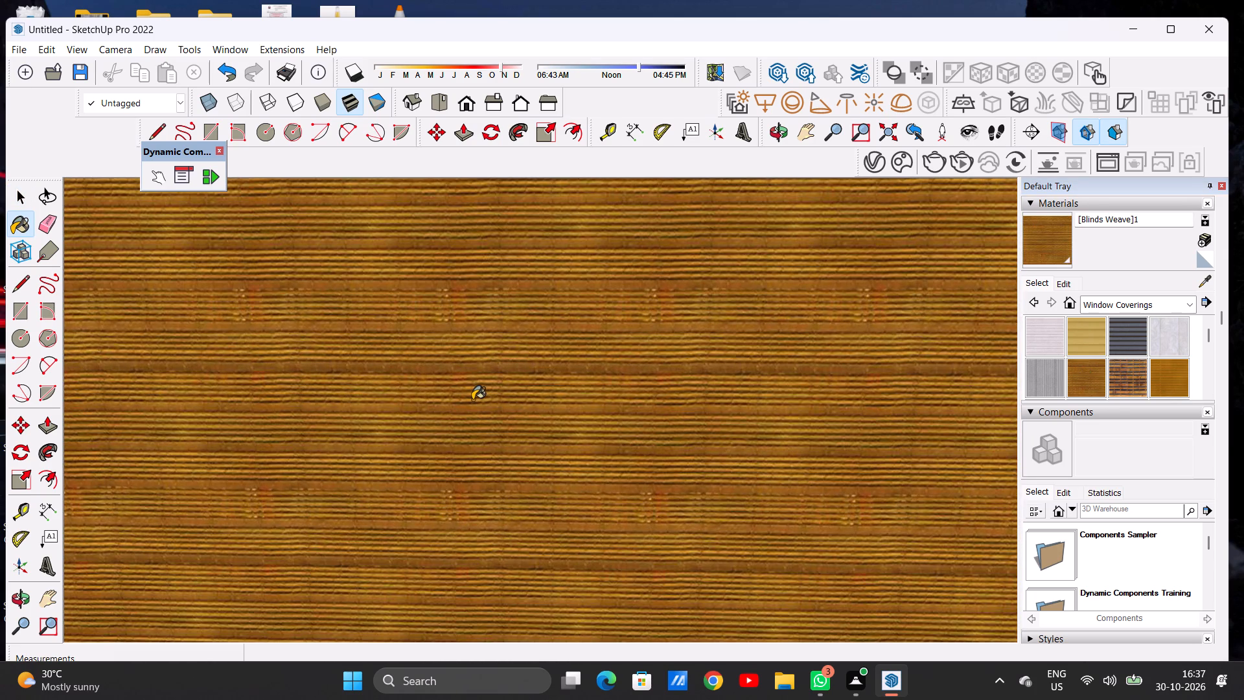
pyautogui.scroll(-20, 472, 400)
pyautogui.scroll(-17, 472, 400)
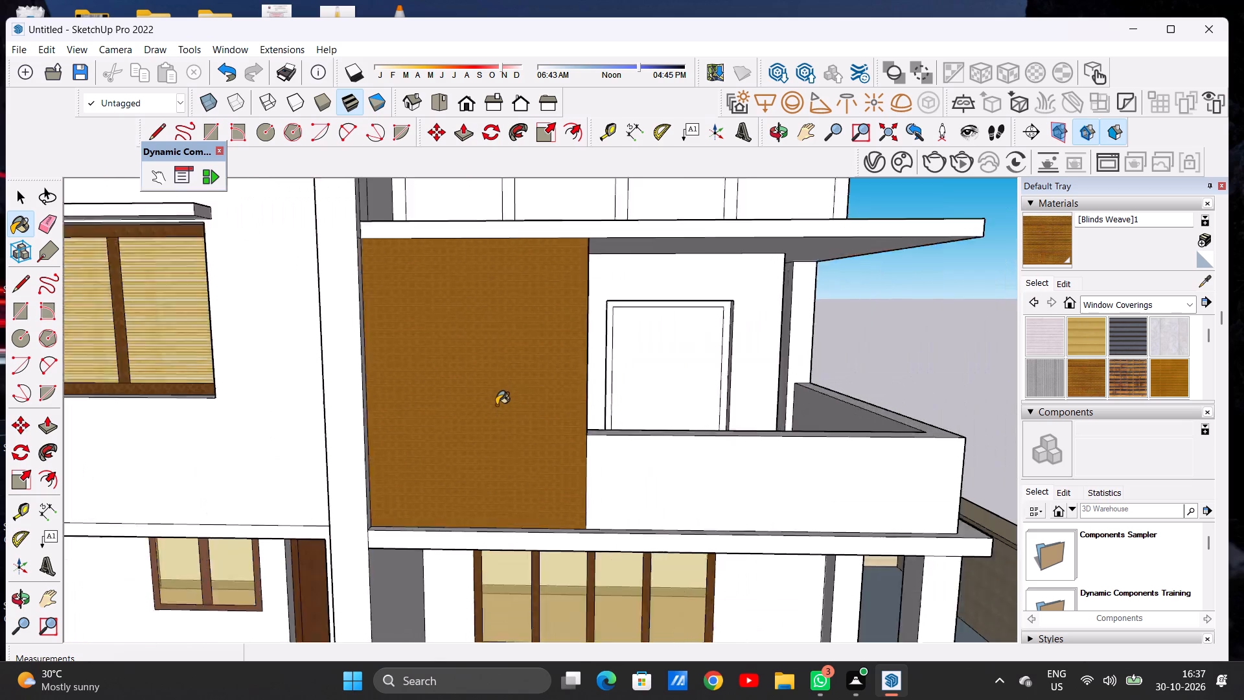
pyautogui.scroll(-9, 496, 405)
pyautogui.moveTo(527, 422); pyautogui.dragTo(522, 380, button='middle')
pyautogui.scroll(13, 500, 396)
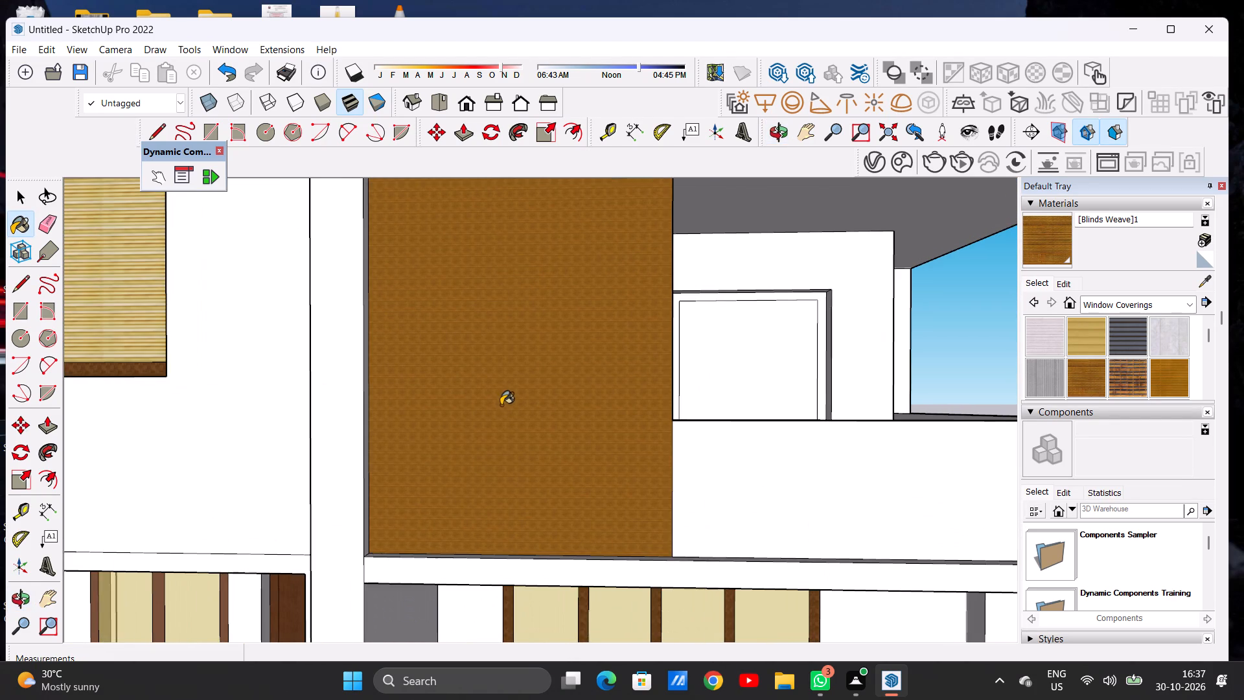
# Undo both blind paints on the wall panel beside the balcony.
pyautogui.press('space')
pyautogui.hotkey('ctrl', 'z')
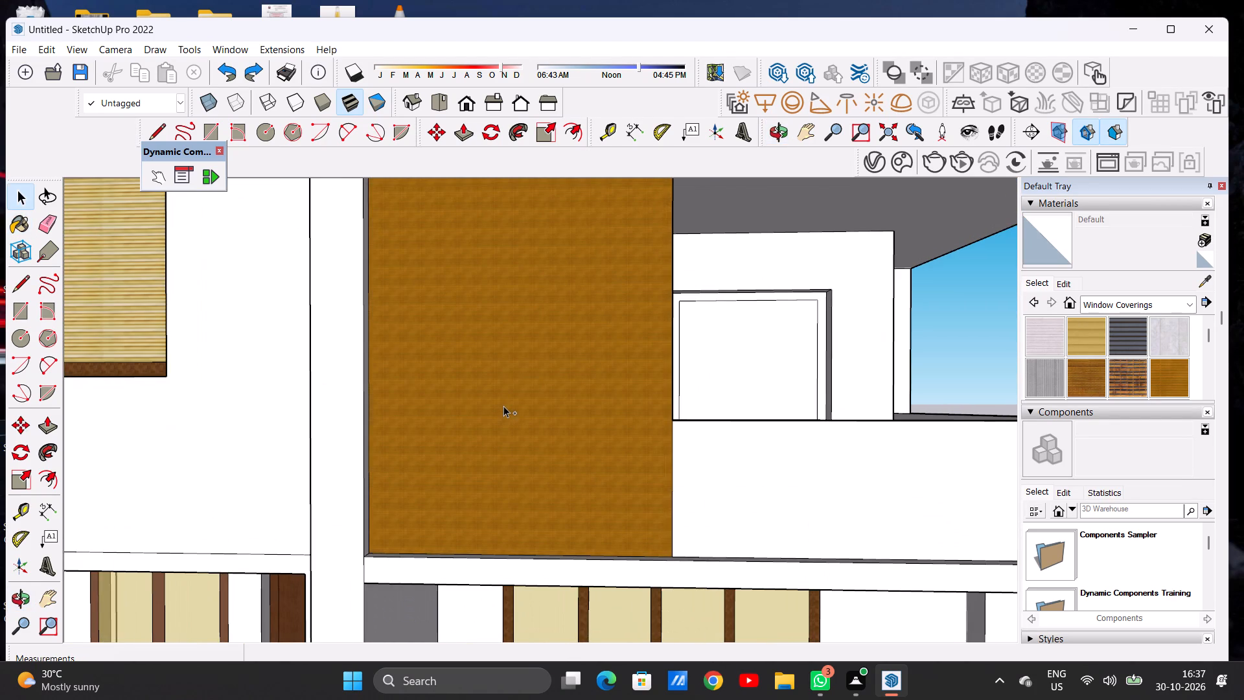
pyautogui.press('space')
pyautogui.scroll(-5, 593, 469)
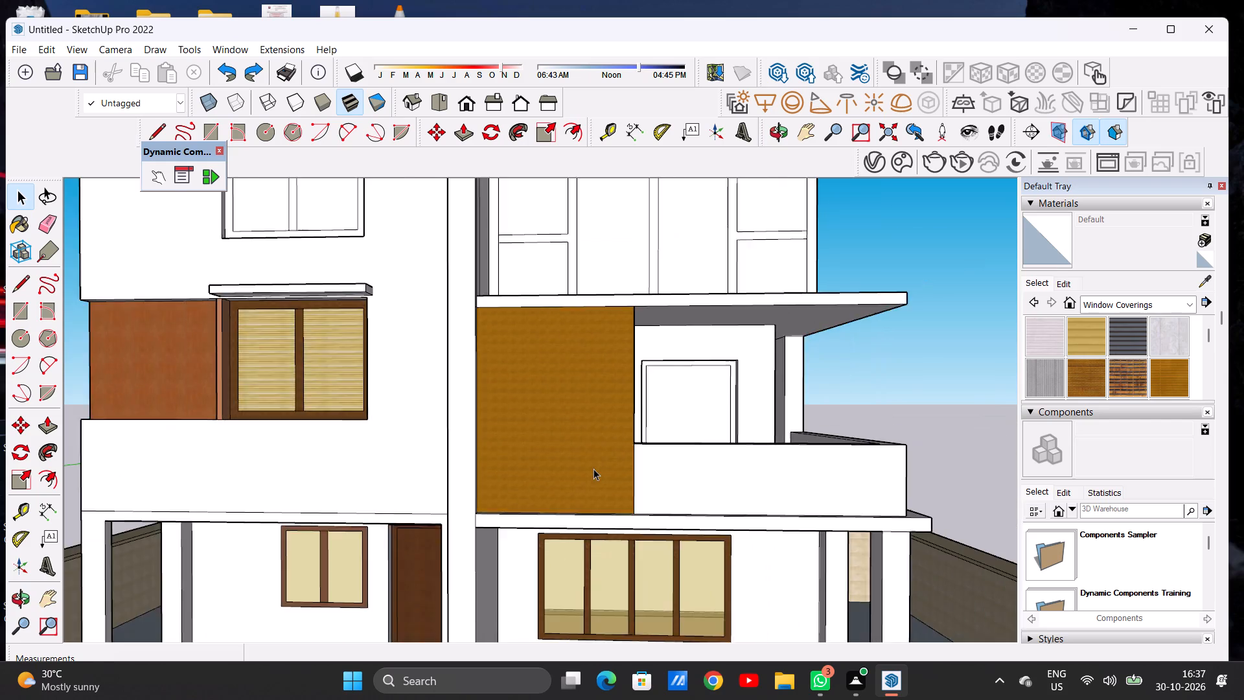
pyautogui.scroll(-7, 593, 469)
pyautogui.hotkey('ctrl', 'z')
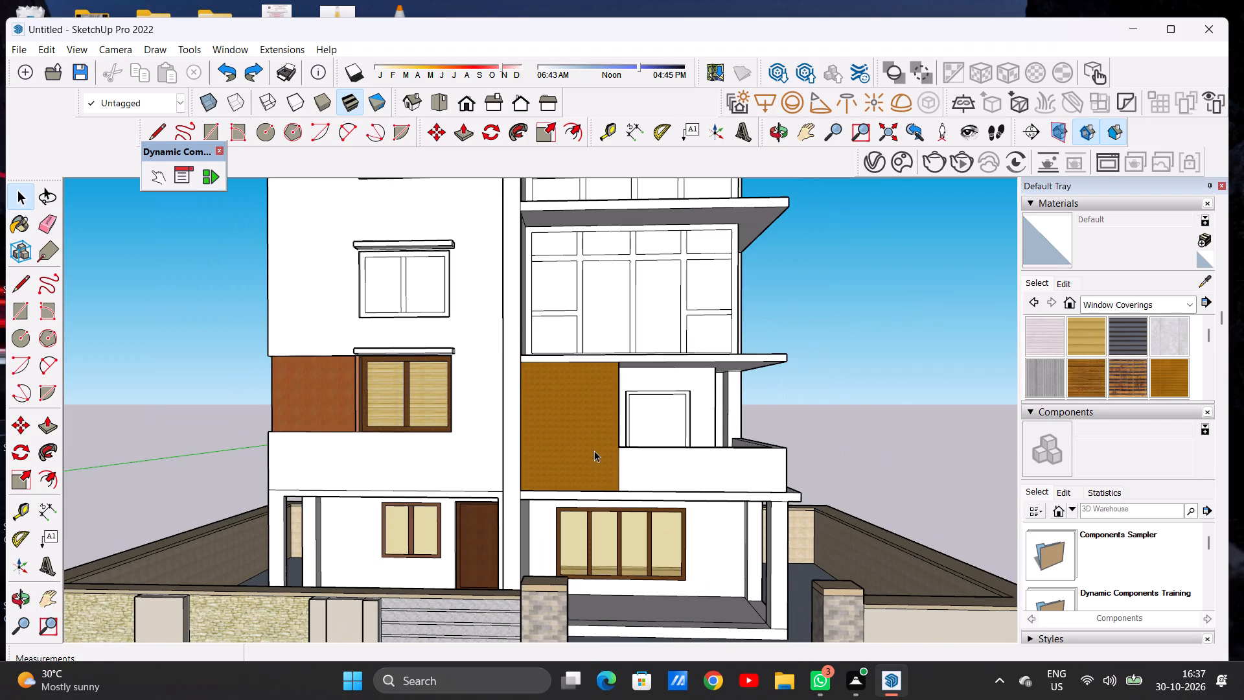
# Draw a vertical line down the full height of the blank panel, marking off a narrow strip beside the projecting vertical pier.
pyautogui.press('l')
pyautogui.scroll(-6, 586, 314)
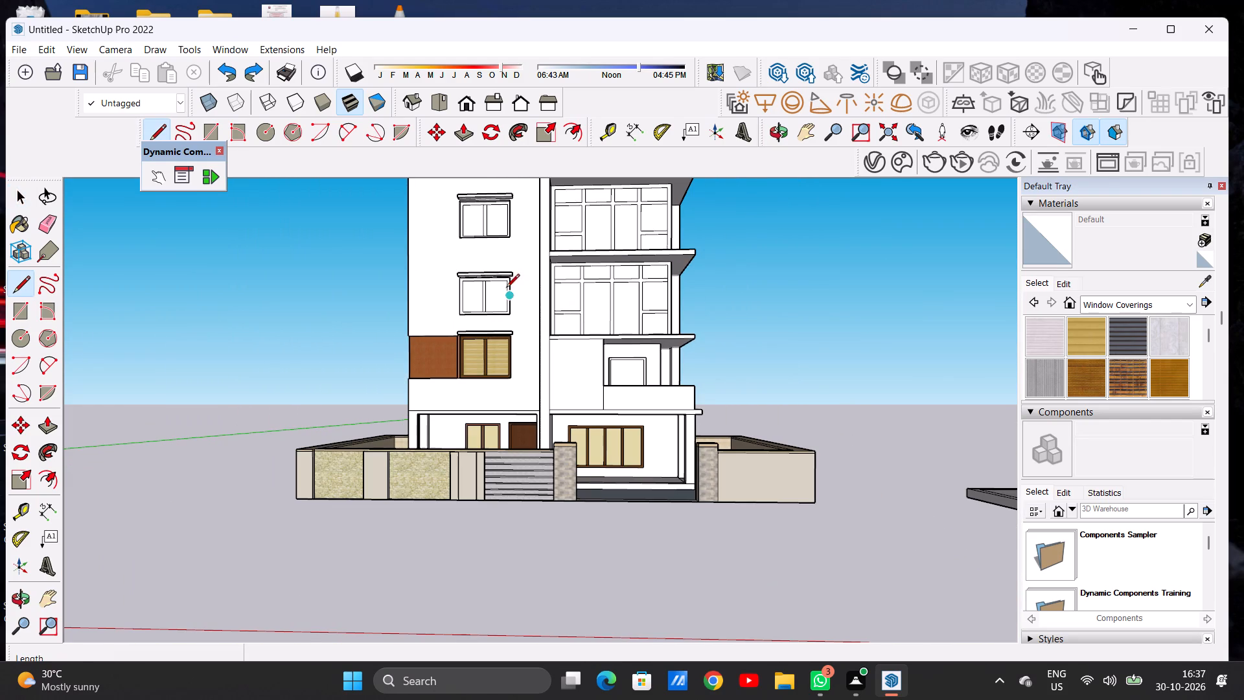
pyautogui.scroll(15, 569, 356)
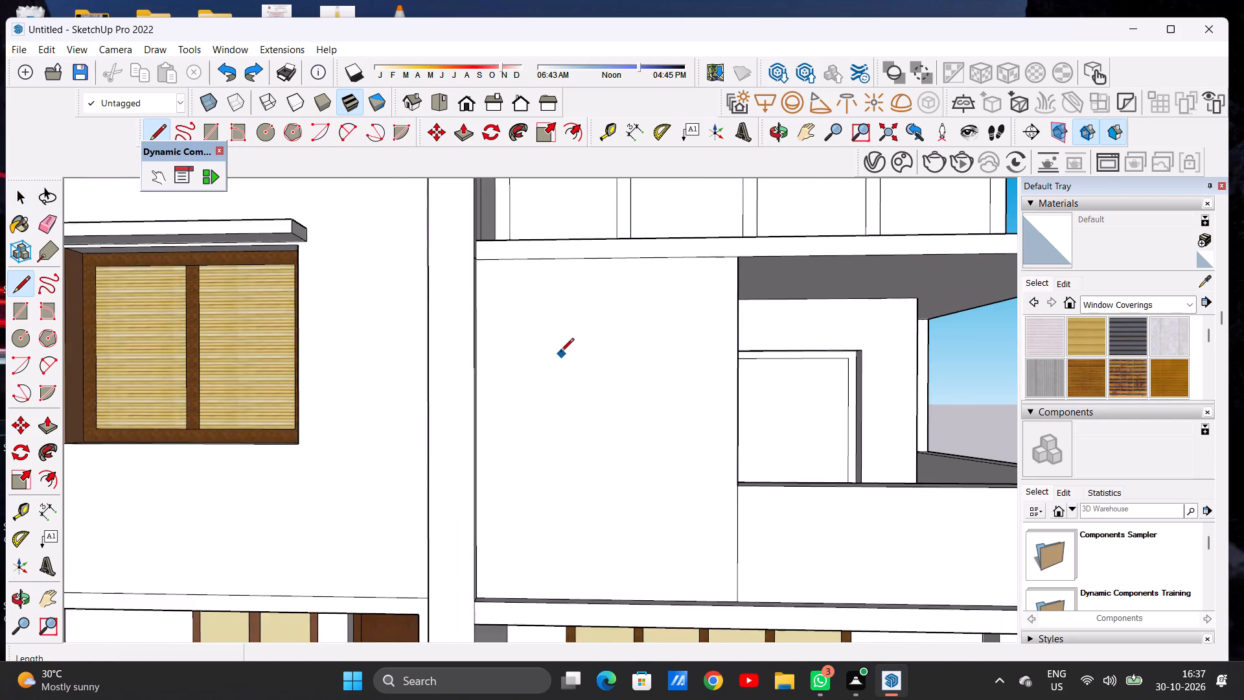
pyautogui.moveTo(559, 355); pyautogui.dragTo(547, 367, button='middle')
pyautogui.scroll(7, 492, 263)
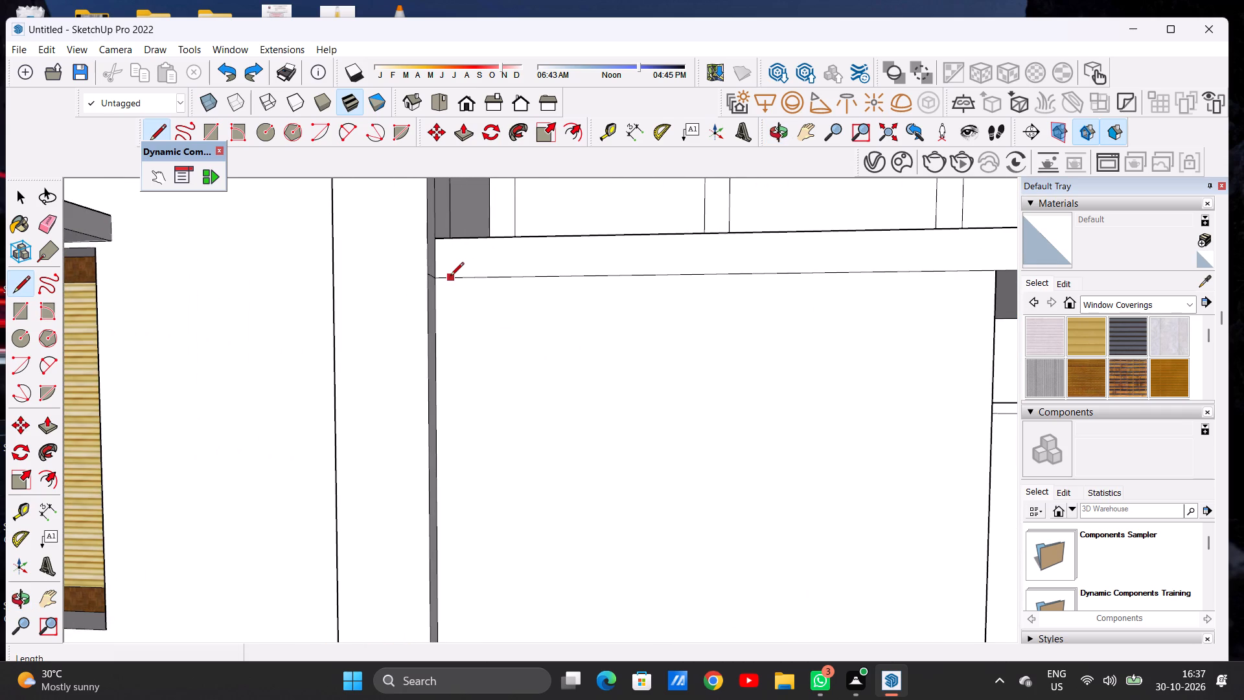
pyautogui.click(450, 277)
pyautogui.scroll(-19, 458, 297)
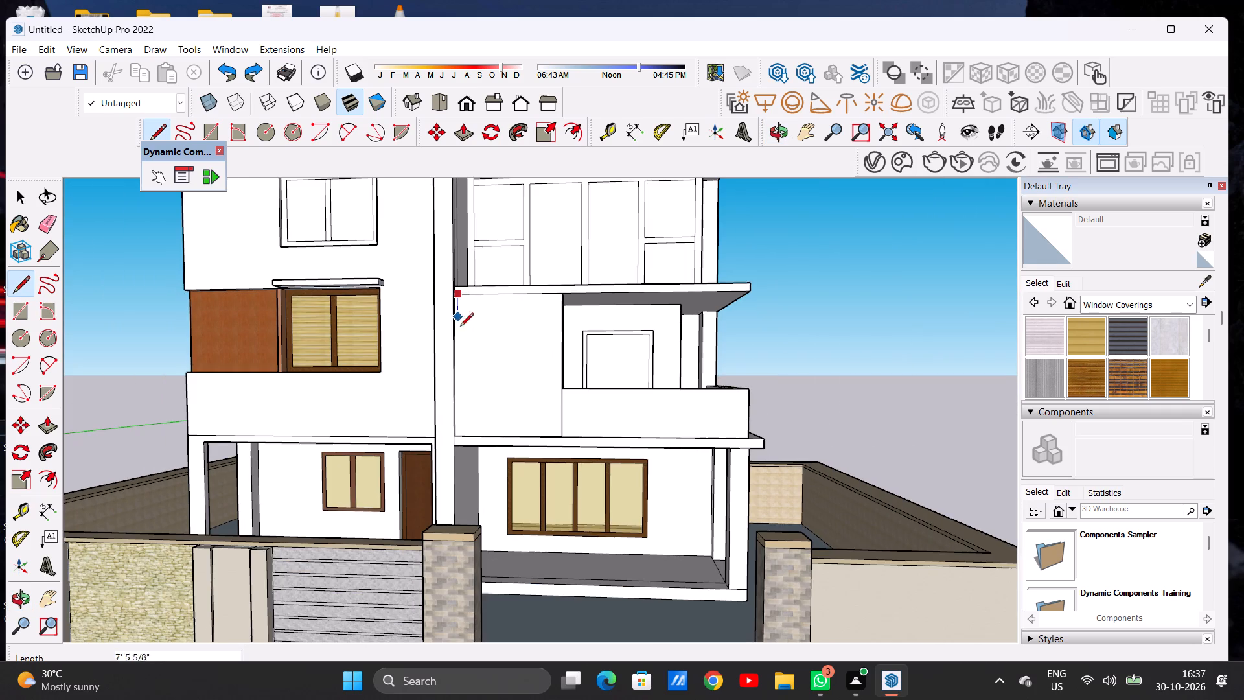
pyautogui.scroll(5, 465, 437)
pyautogui.scroll(19, 448, 431)
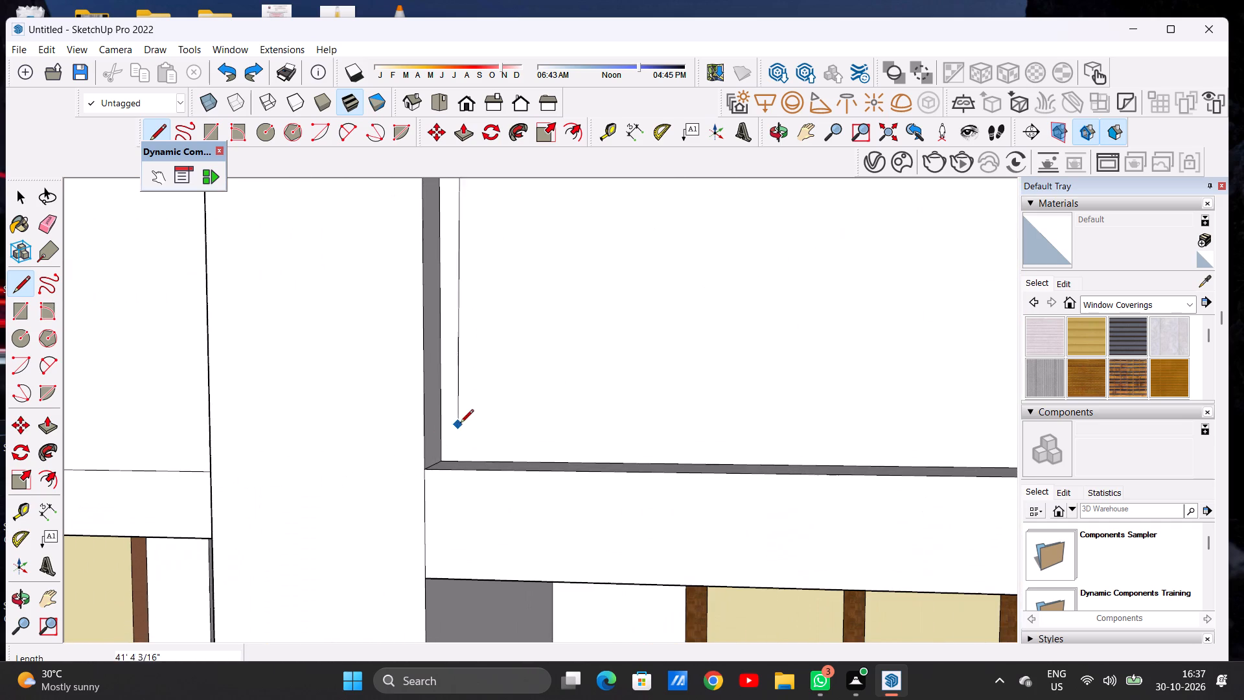
pyautogui.moveTo(470, 452); pyautogui.dragTo(474, 476, button='middle')
pyautogui.scroll(5, 474, 464)
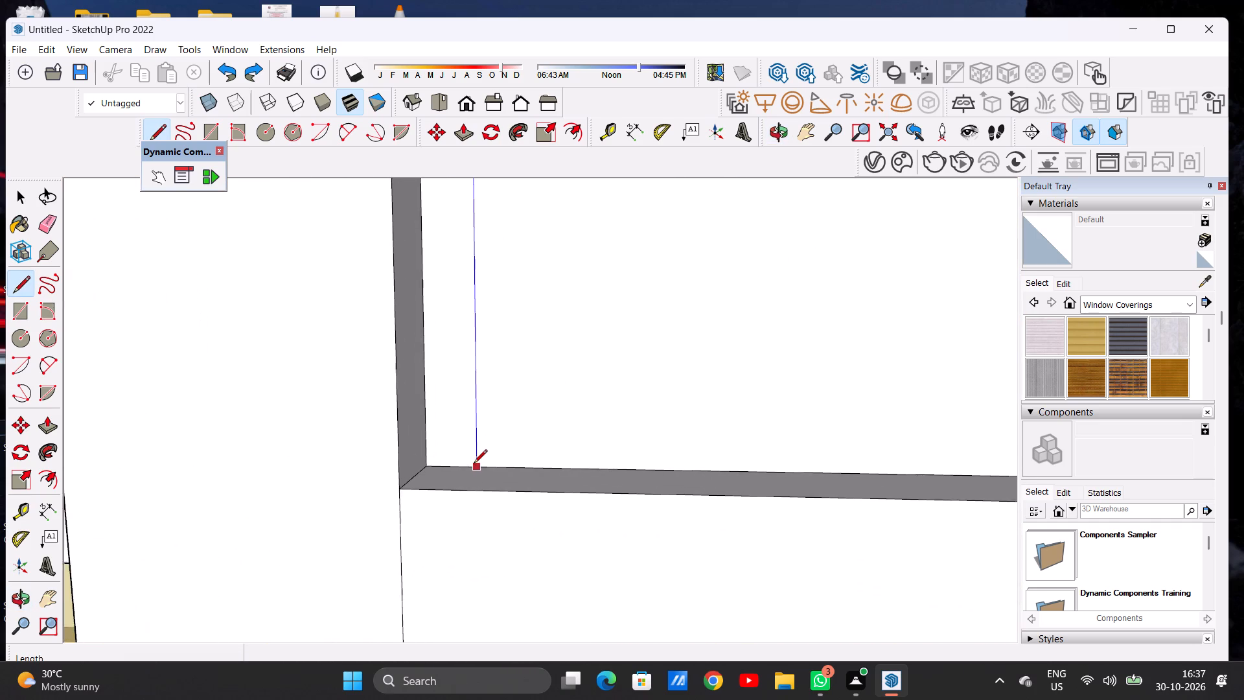
pyautogui.click(474, 468)
pyautogui.press('space')
pyautogui.scroll(-5, 485, 433)
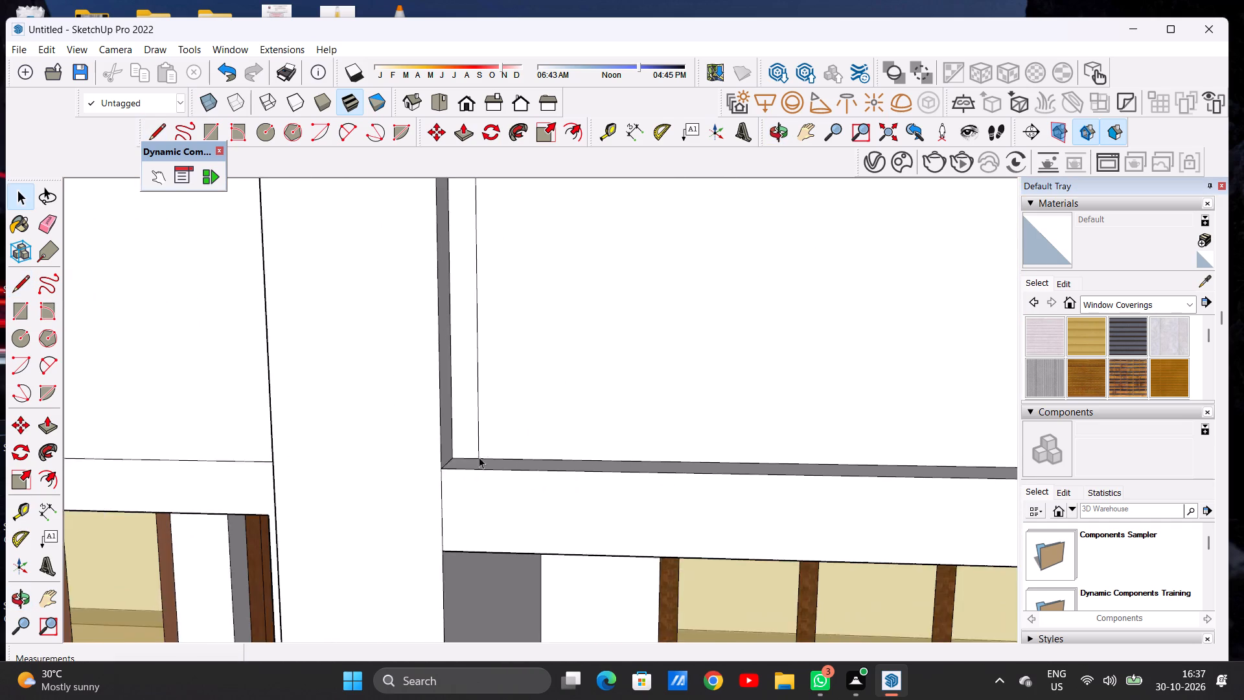
pyautogui.scroll(-20, 479, 457)
pyautogui.scroll(-4, 479, 457)
pyautogui.moveTo(587, 410); pyautogui.dragTo(590, 391, button='middle')
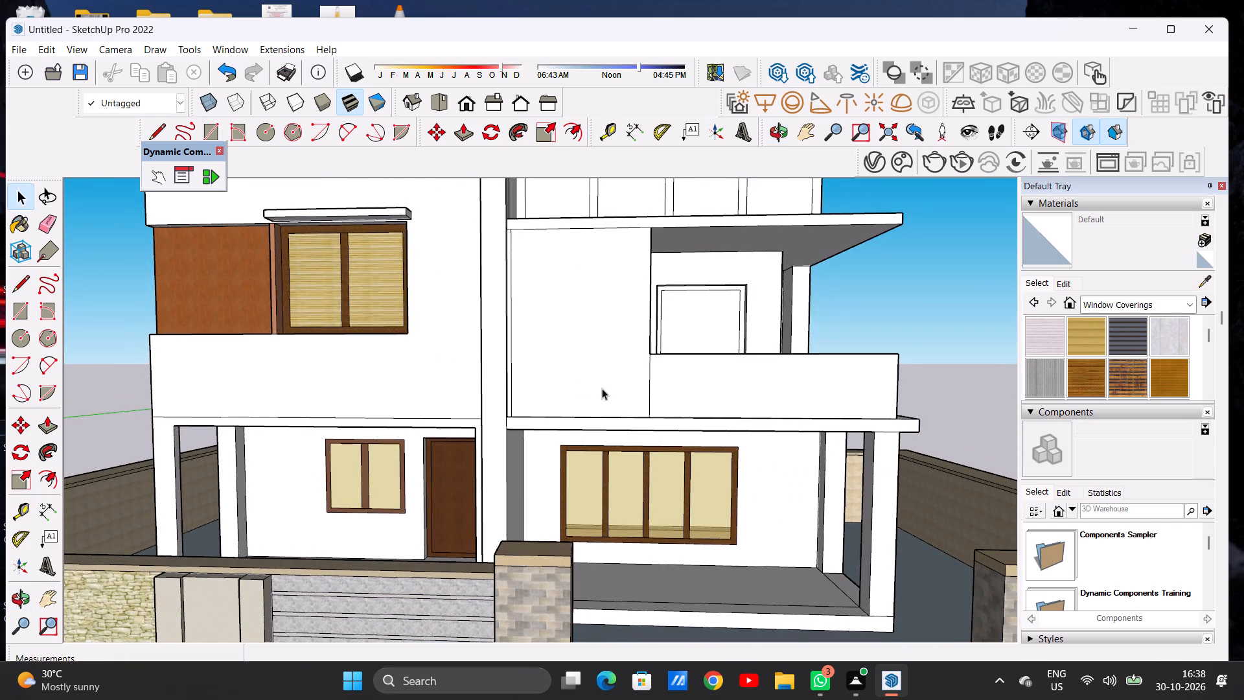
# Copy the narrow strip face with its edges along the panel's bottom edge by about 1' 2 1/2", leaving a thin gap.
pyautogui.scroll(5, 672, 384)
pyautogui.scroll(11, 404, 437)
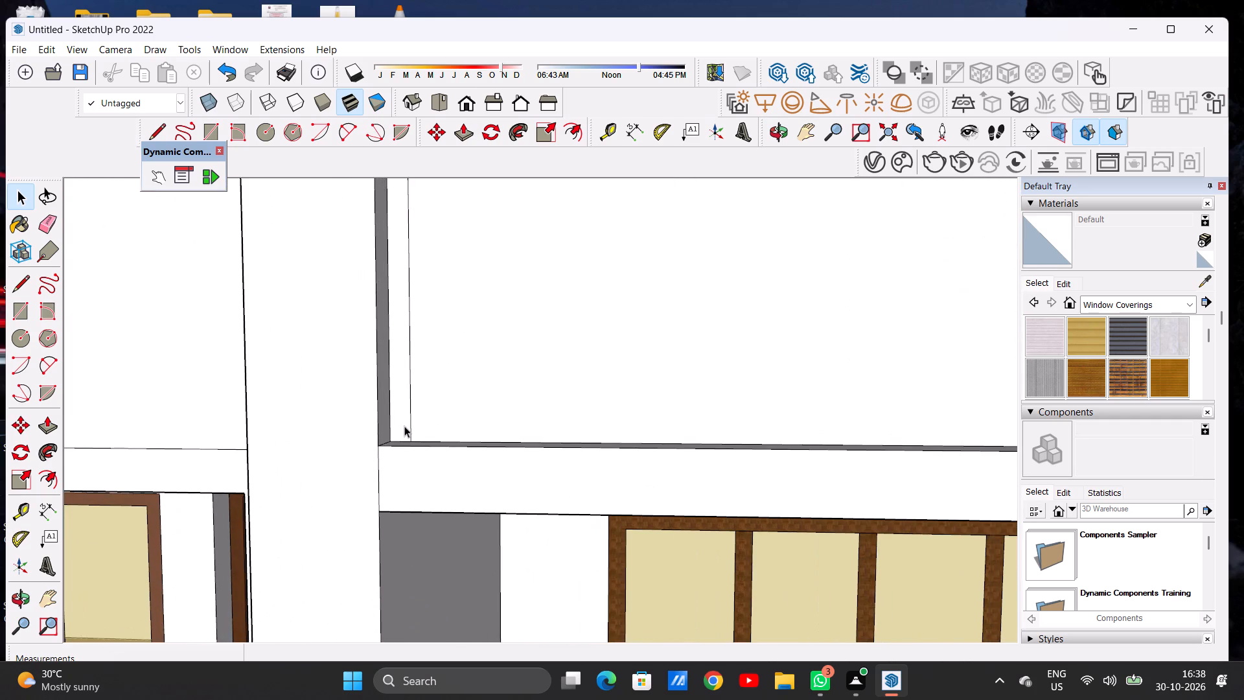
pyautogui.doubleClick(404, 426)
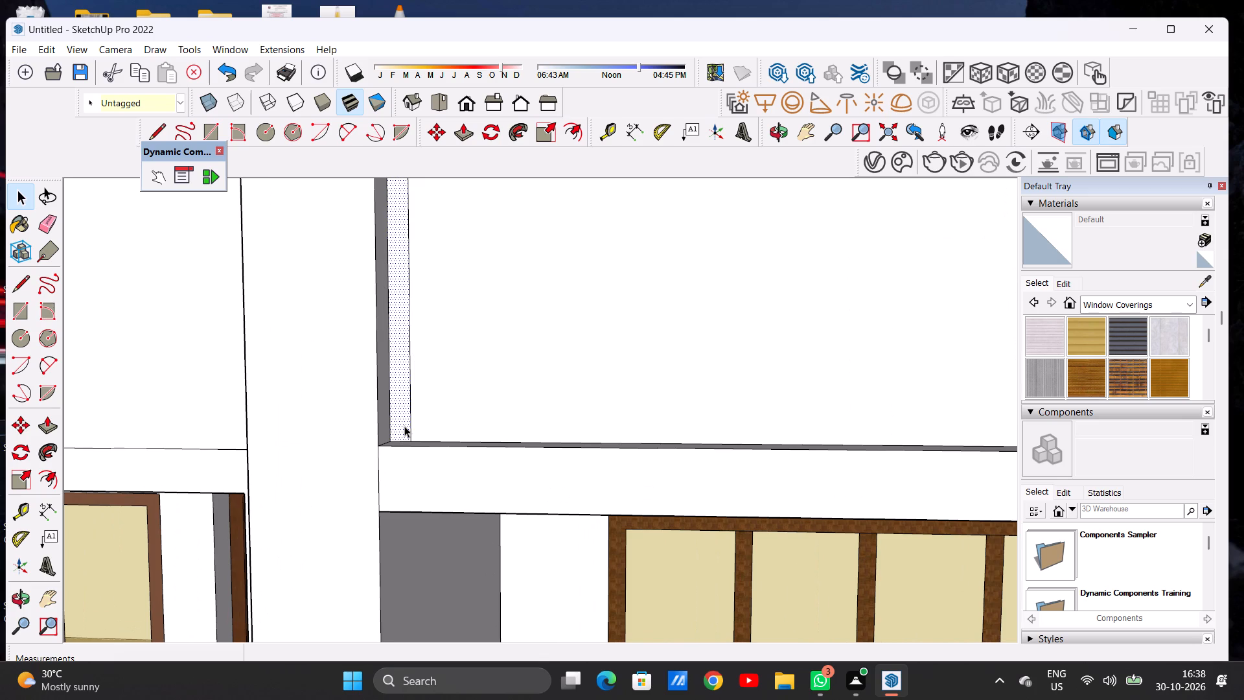
pyautogui.press('m')
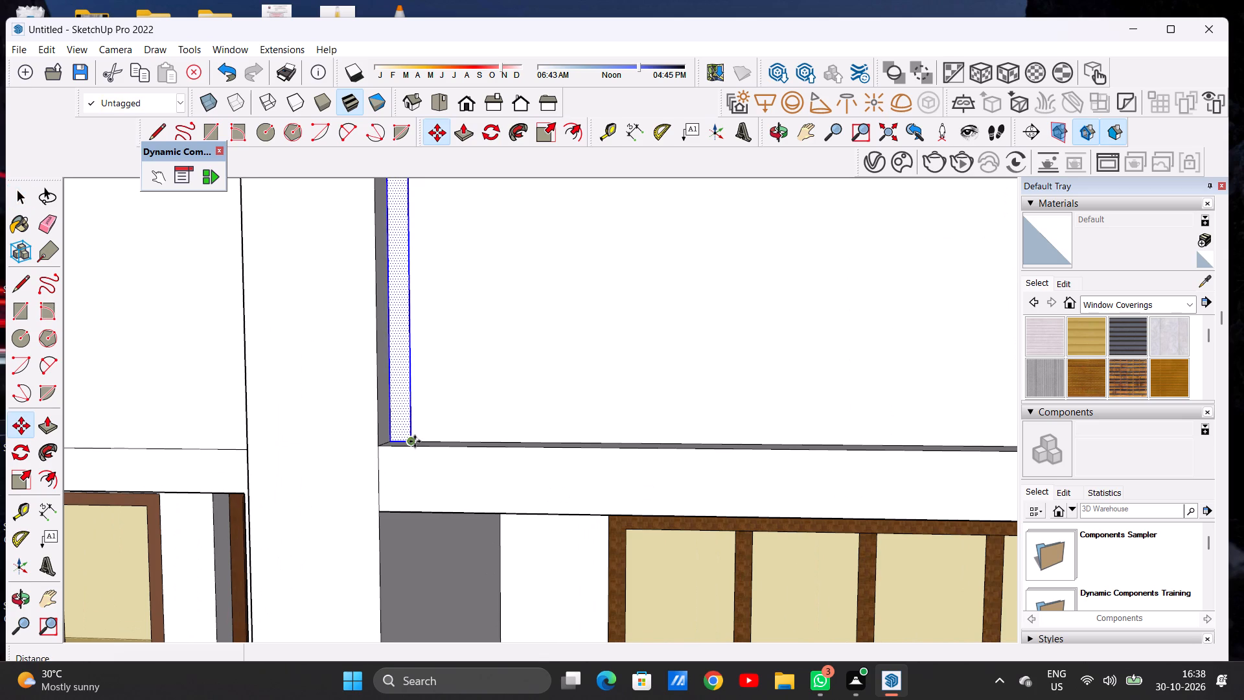
pyautogui.moveTo(417, 458); pyautogui.dragTo(419, 501, button='middle')
pyautogui.scroll(5, 417, 434)
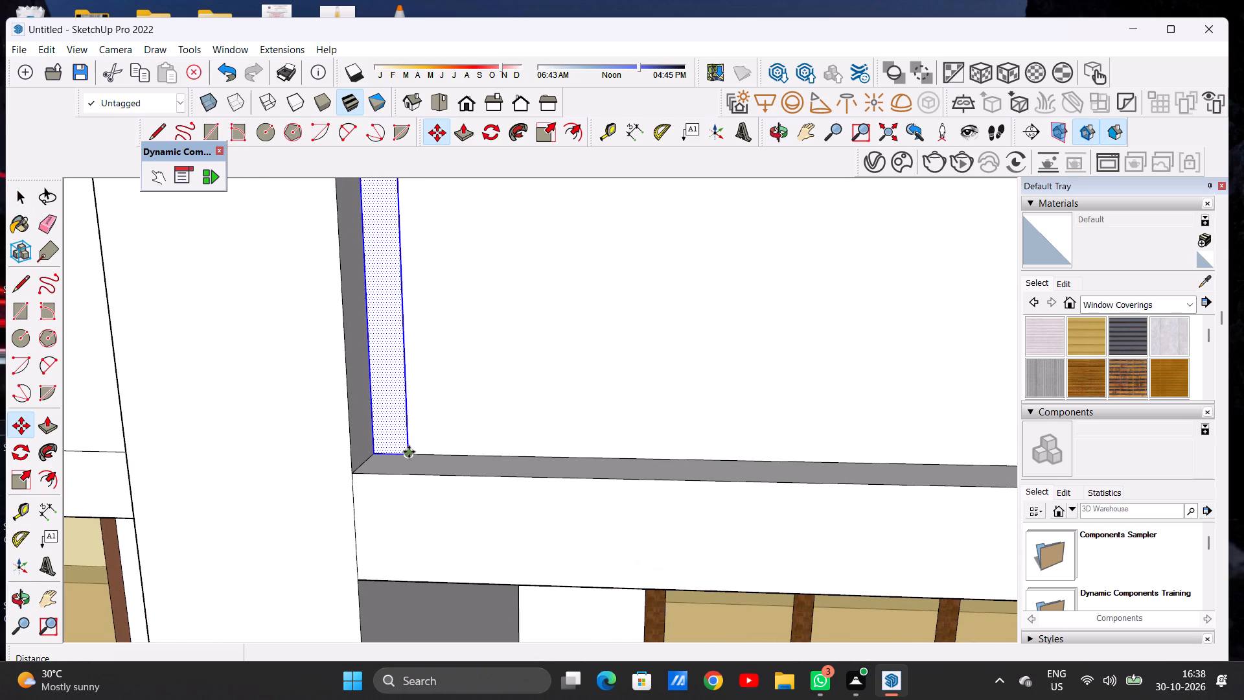
pyautogui.click(409, 452)
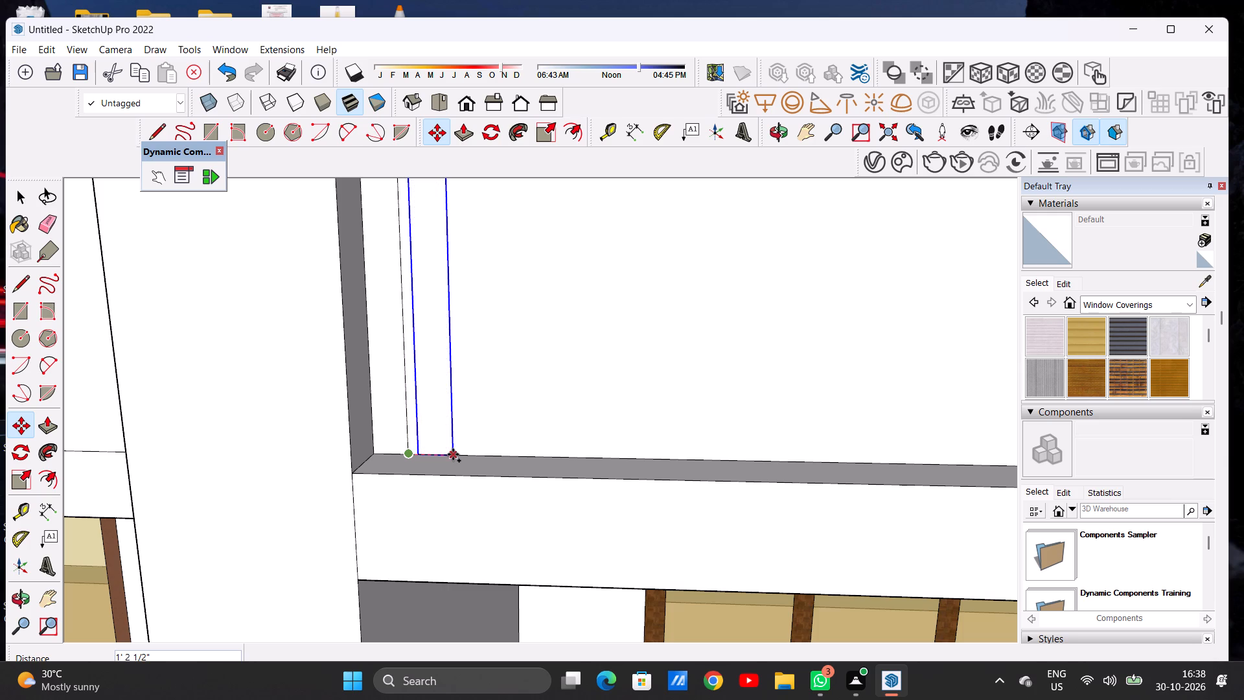
pyautogui.click(453, 454)
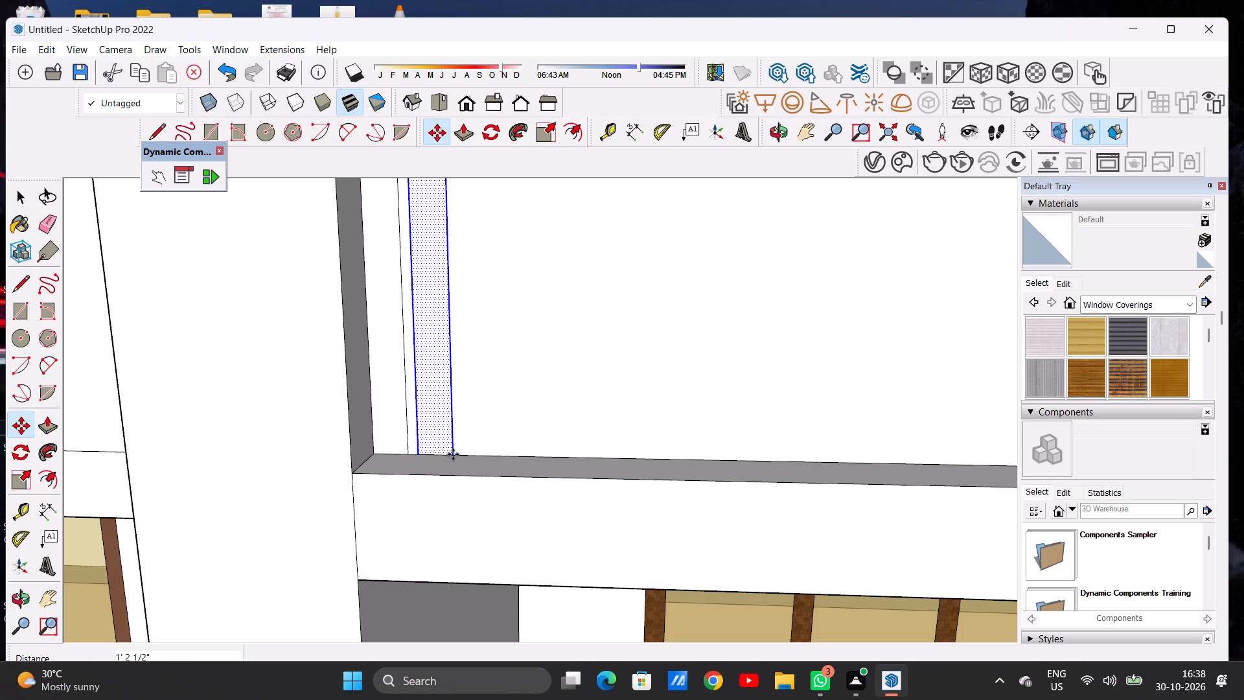
# Copy the strip again by about 1' 2 9/16" and multiply the copy with *10 into a row of vertical strips across the panel.
pyautogui.click(453, 454)
pyautogui.click(498, 455)
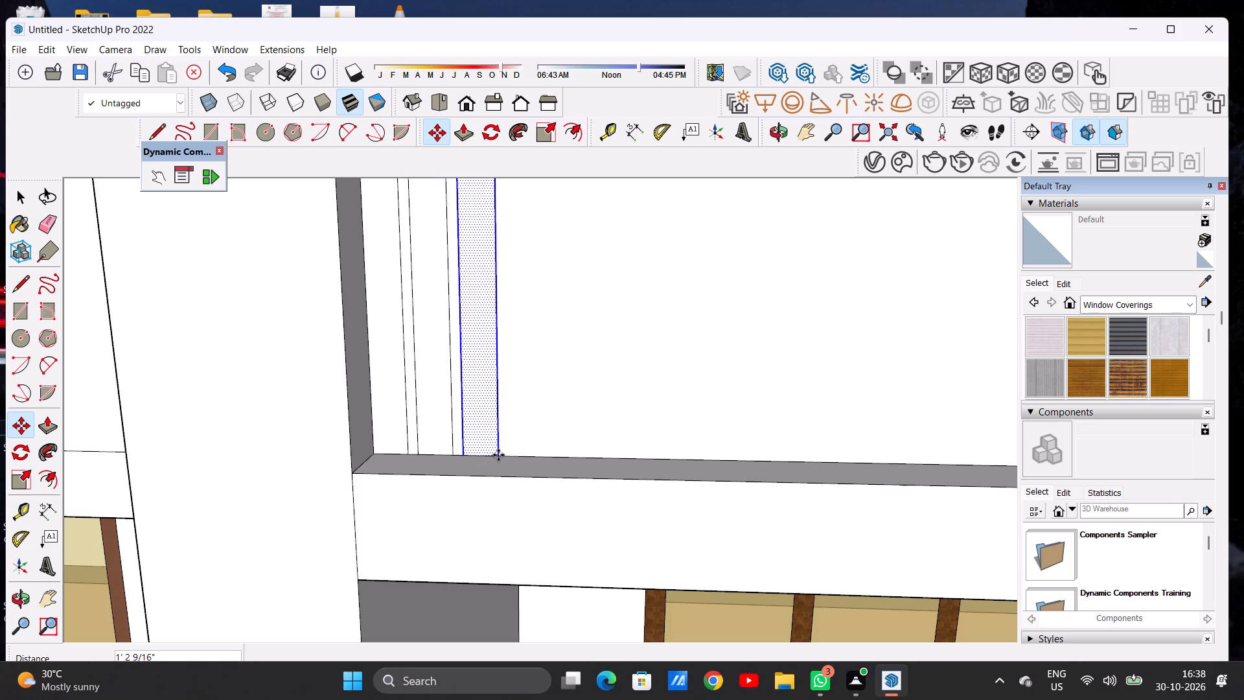
pyautogui.hotkey('shift', '*')
pyautogui.press('1')
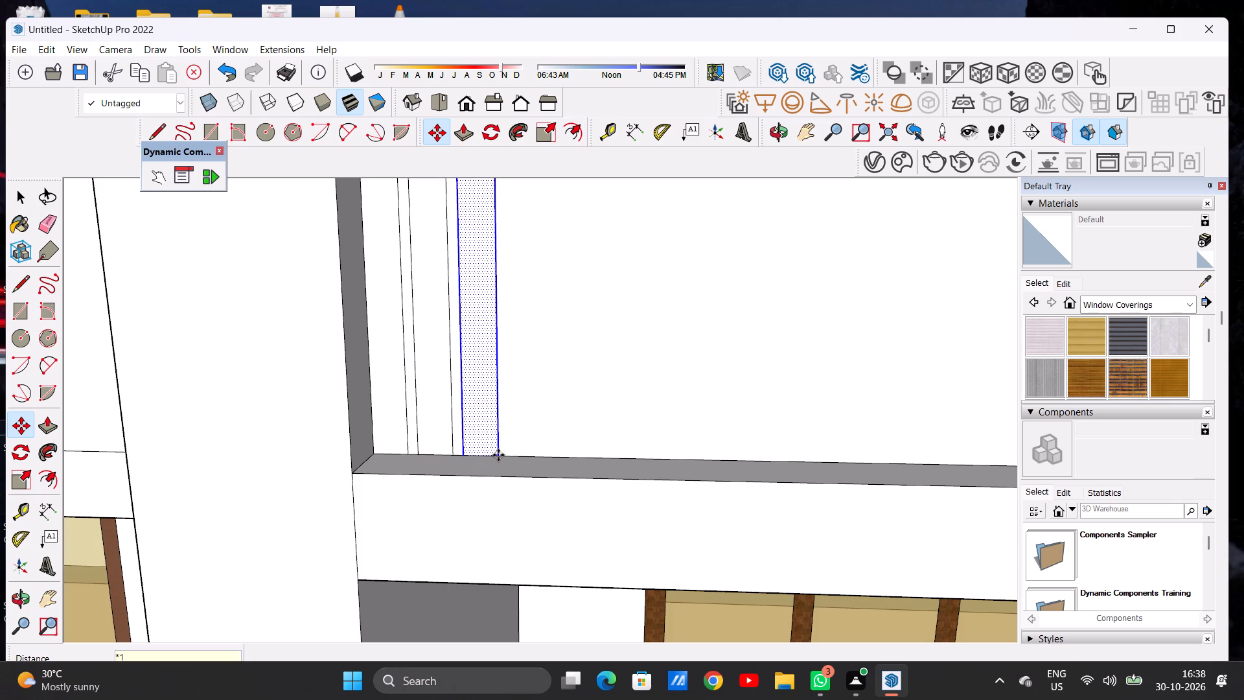
pyautogui.press('0')
pyautogui.press('Return')
pyautogui.scroll(-2, 492, 428)
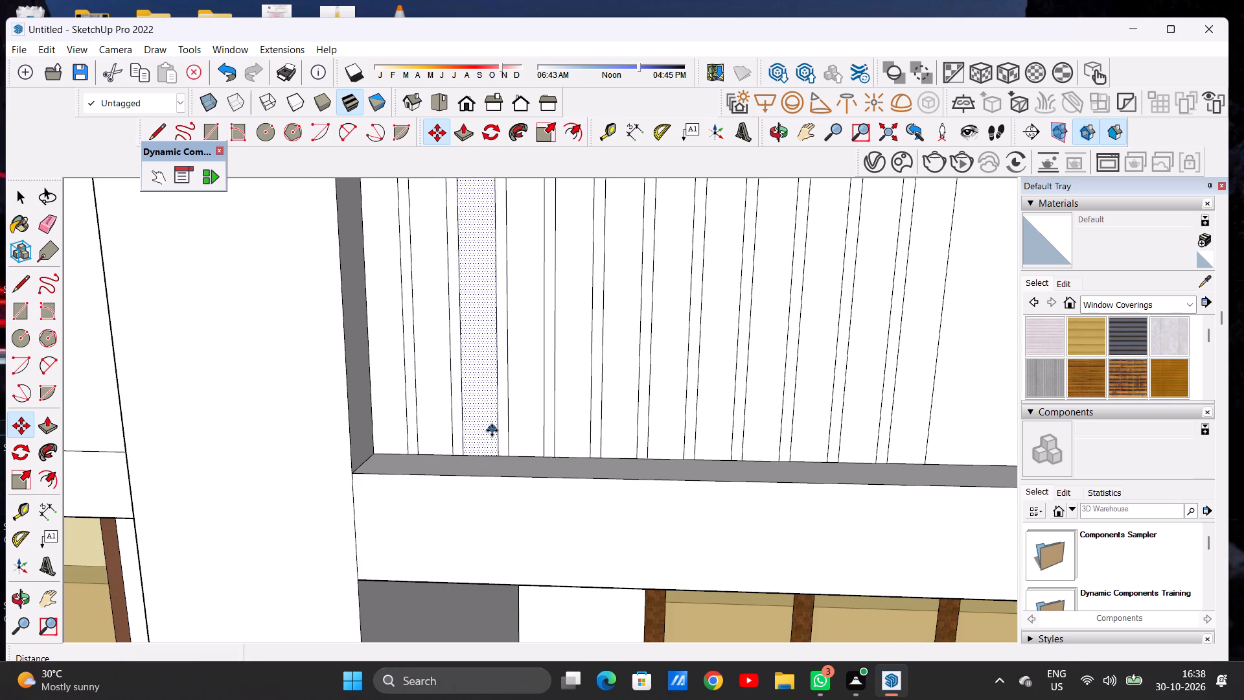
pyautogui.scroll(-20, 492, 430)
pyautogui.scroll(-5, 492, 430)
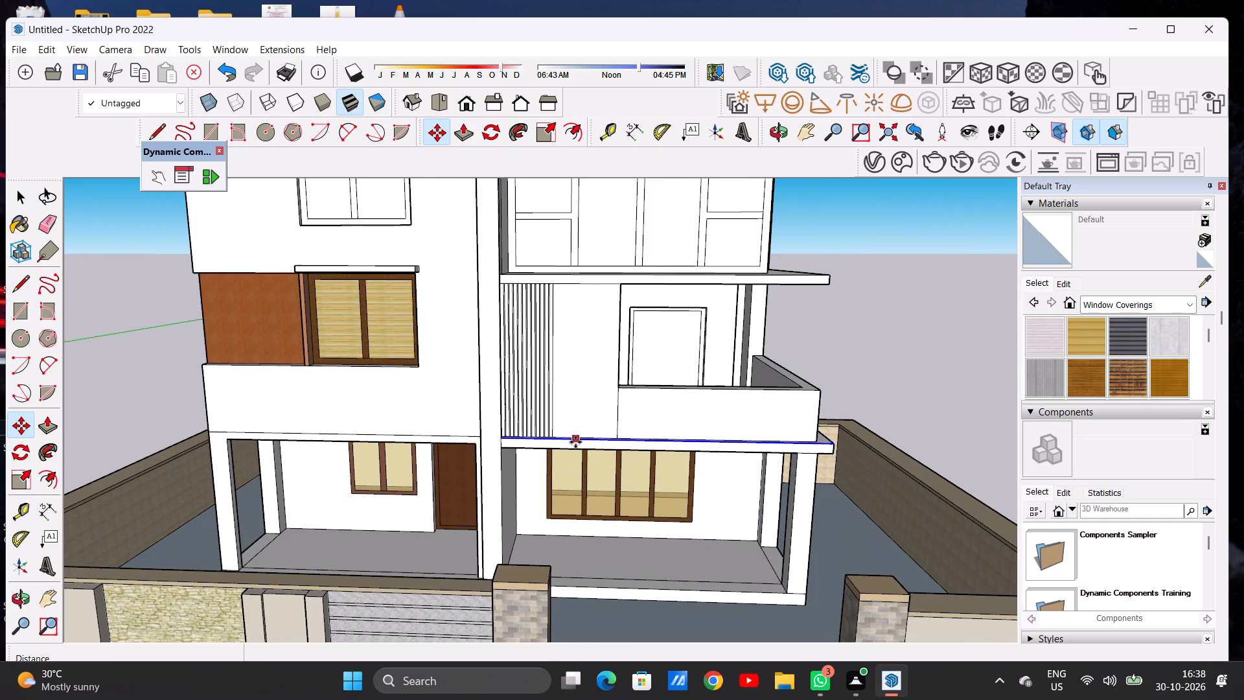
pyautogui.scroll(14, 570, 437)
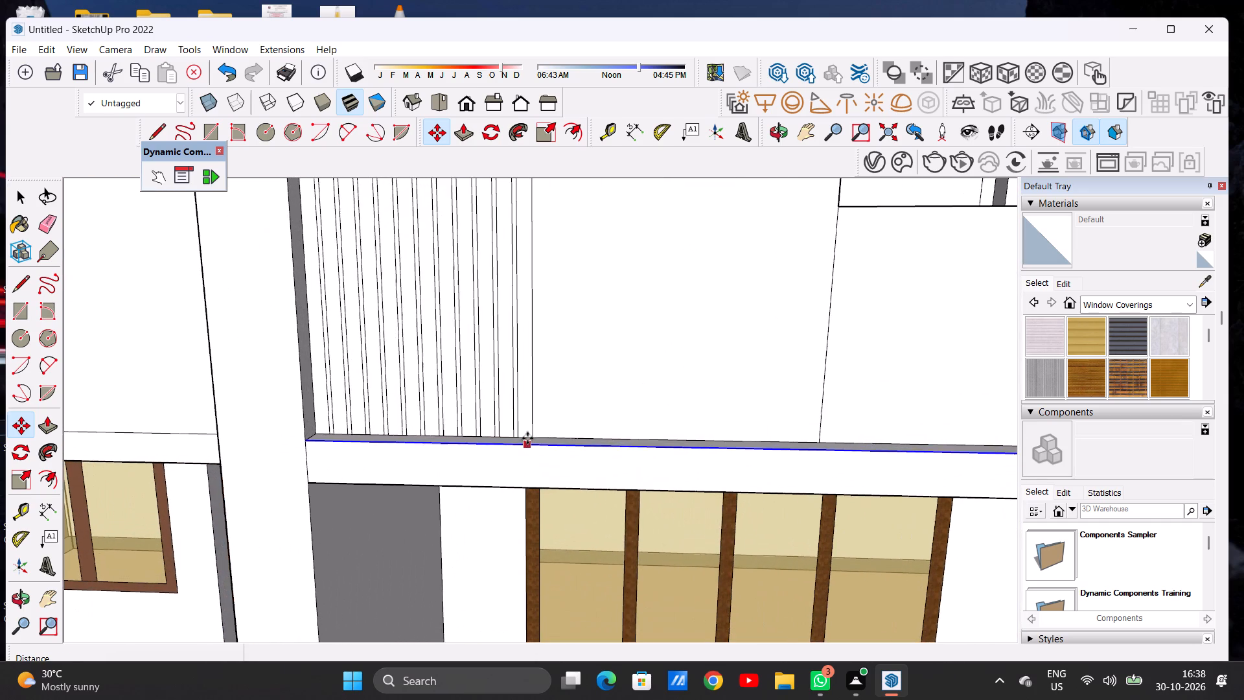
pyautogui.press('space')
# Copy the last vertical strip along the panel's bottom edge by about 1' 2 9/16" and multiply the copy with *8.
pyautogui.scroll(-15, 547, 460)
pyautogui.scroll(1, 557, 465)
pyautogui.scroll(-5, 564, 457)
pyautogui.moveTo(619, 474); pyautogui.dragTo(633, 417, button='middle')
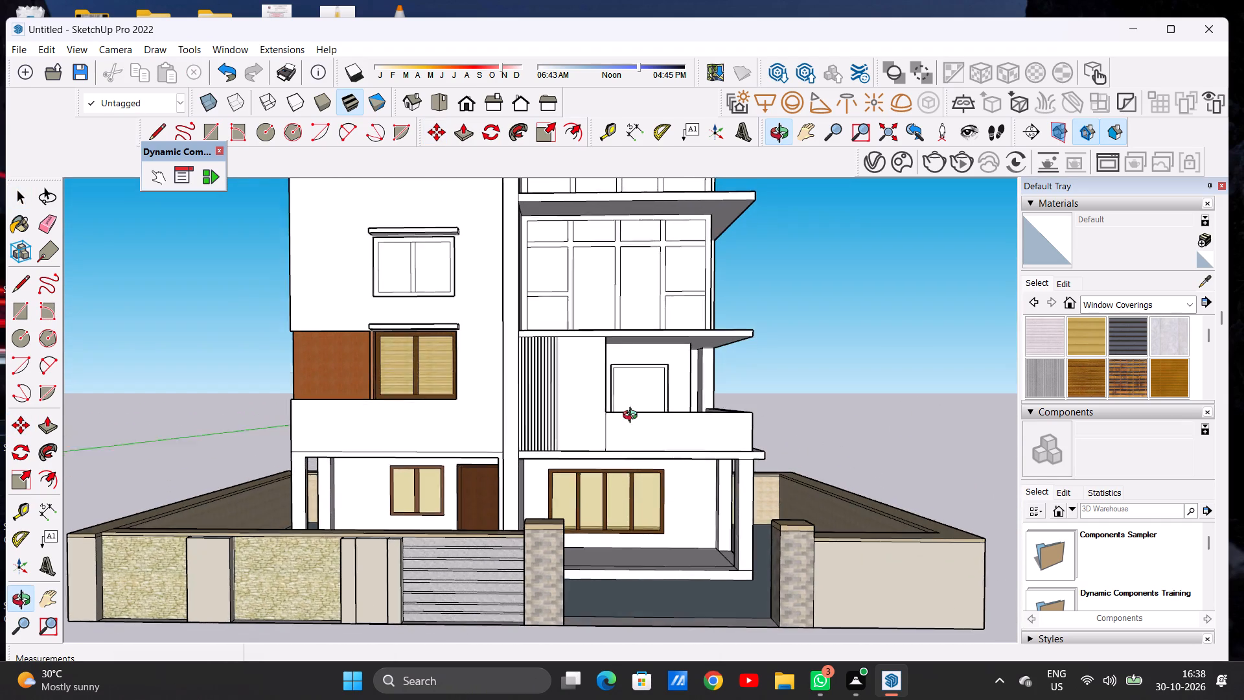
pyautogui.moveTo(633, 417); pyautogui.dragTo(634, 414, button='middle')
pyautogui.scroll(11, 531, 395)
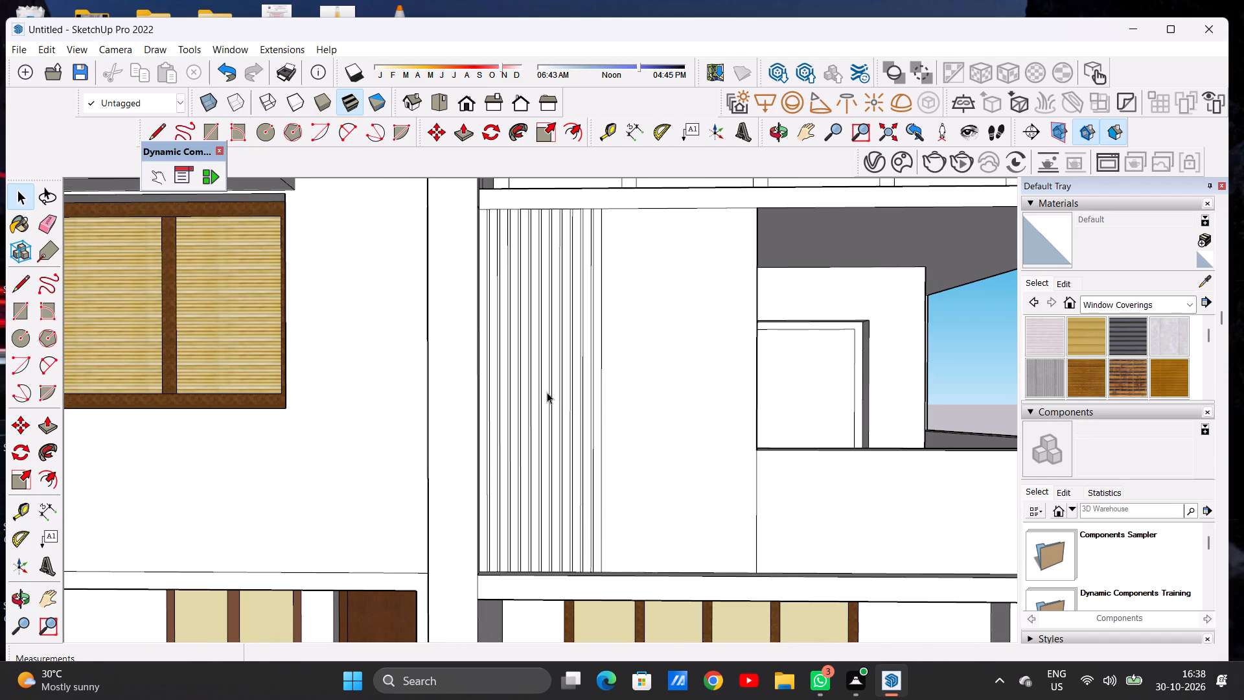
pyautogui.scroll(-7, 547, 392)
pyautogui.scroll(1, 546, 385)
pyautogui.scroll(-11, 501, 392)
pyautogui.scroll(9, 536, 435)
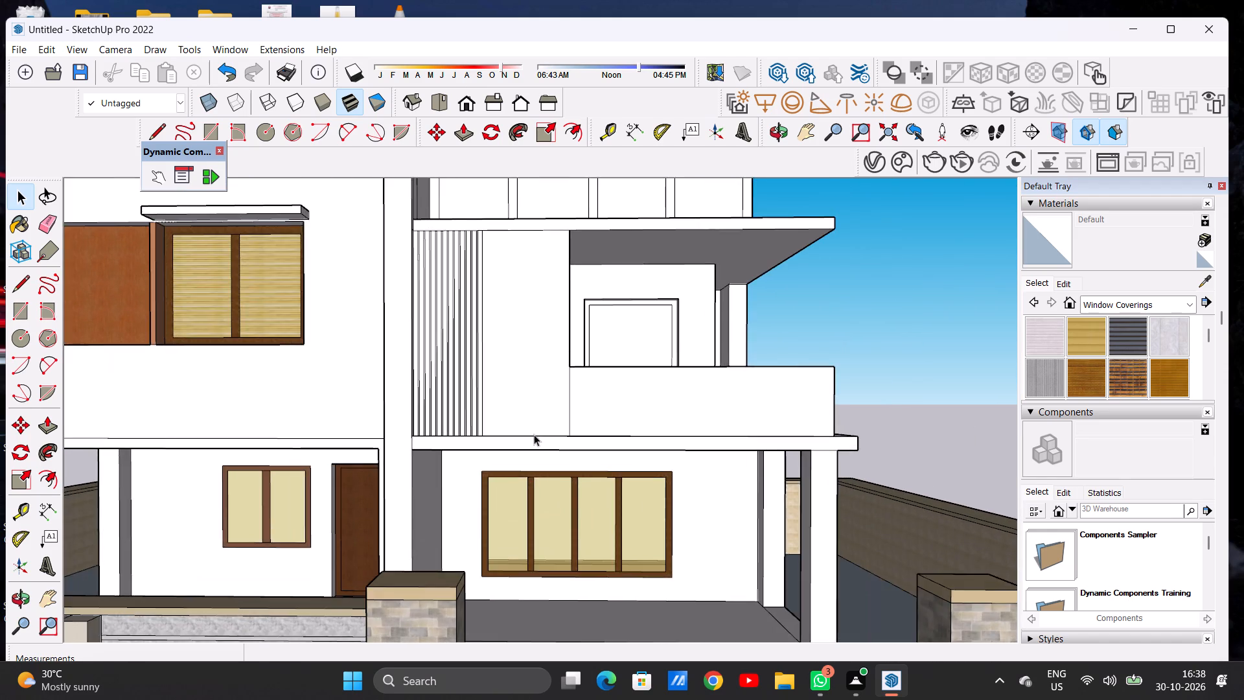
pyautogui.scroll(2, 534, 434)
pyautogui.scroll(-1, 535, 434)
pyautogui.scroll(12, 536, 435)
pyautogui.doubleClick(312, 430)
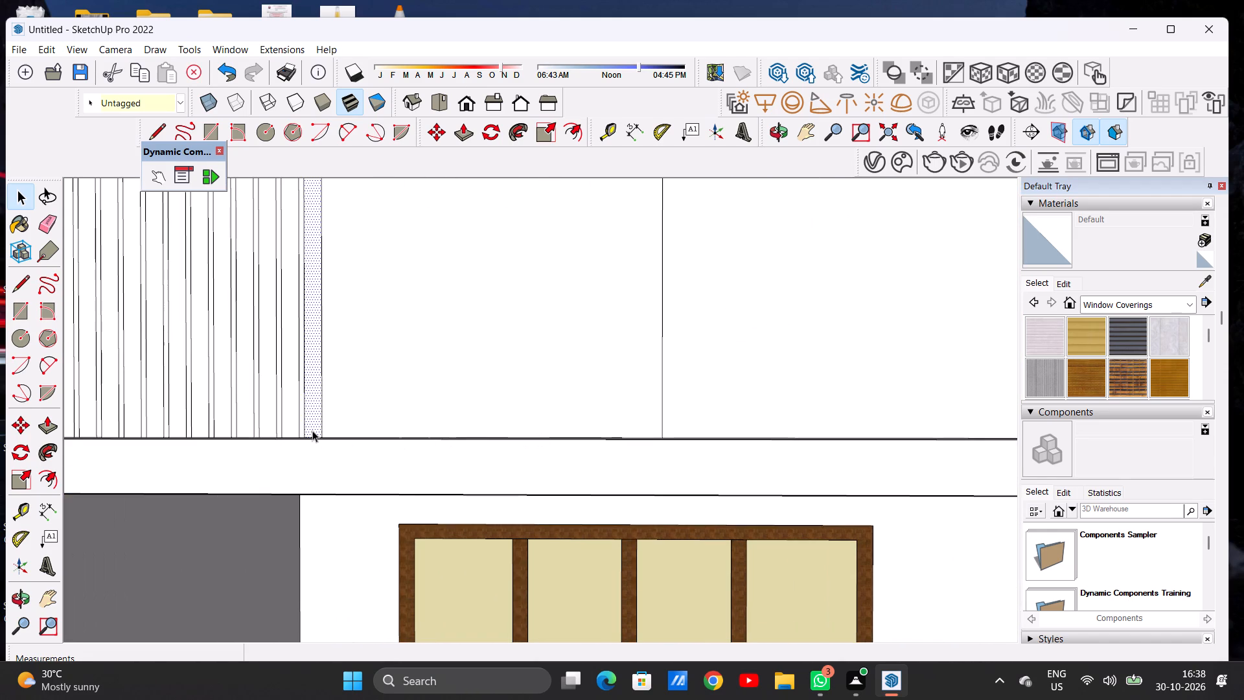
pyautogui.press('m')
pyautogui.moveTo(326, 428); pyautogui.dragTo(326, 447, button='middle')
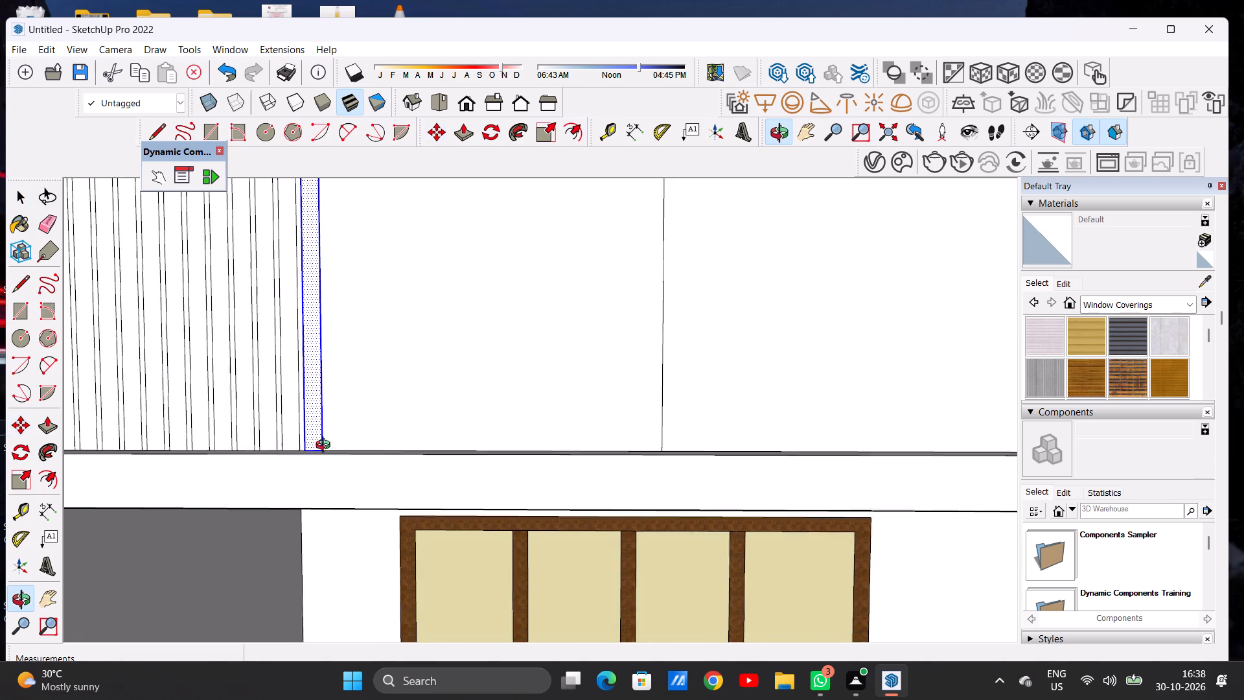
pyautogui.moveTo(326, 447); pyautogui.dragTo(330, 482, button='middle')
pyautogui.scroll(6, 330, 490)
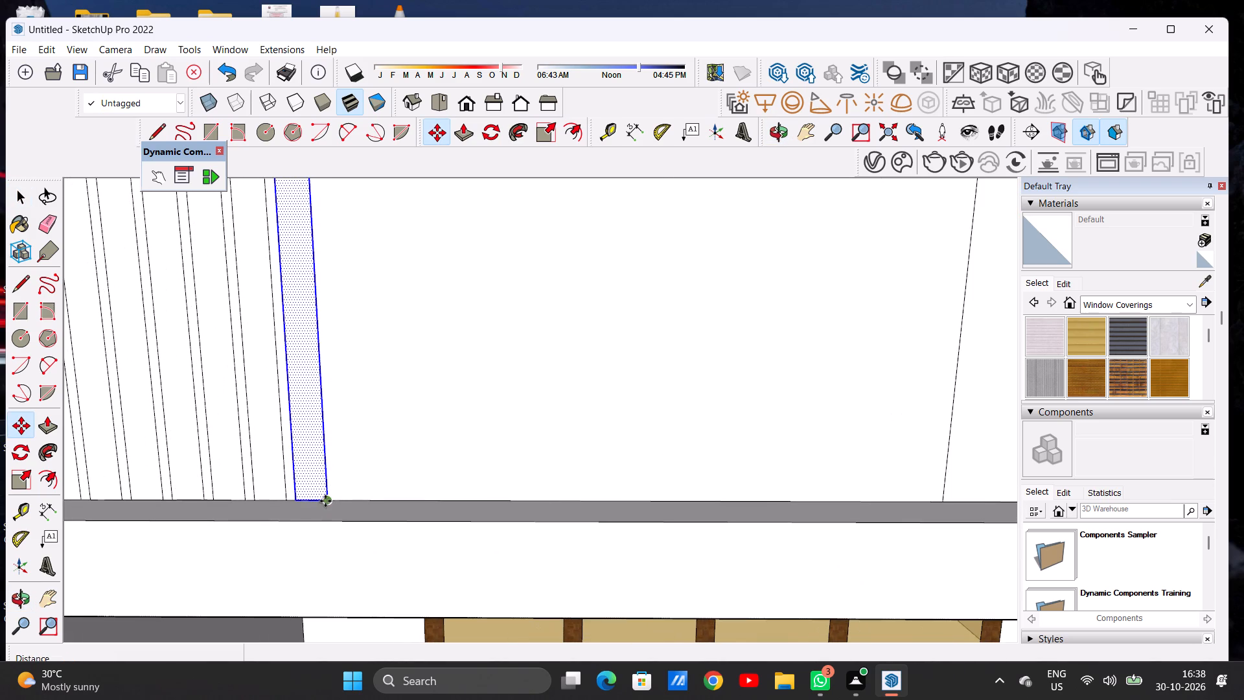
pyautogui.click(325, 501)
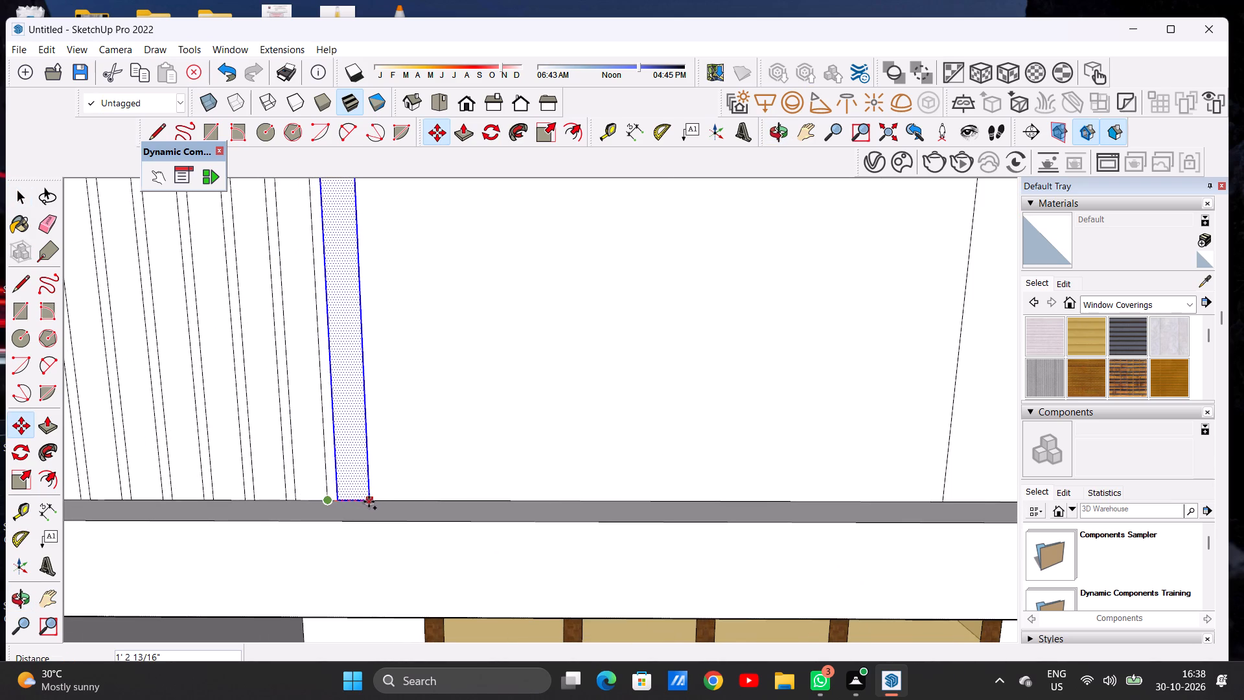
pyautogui.click(369, 500)
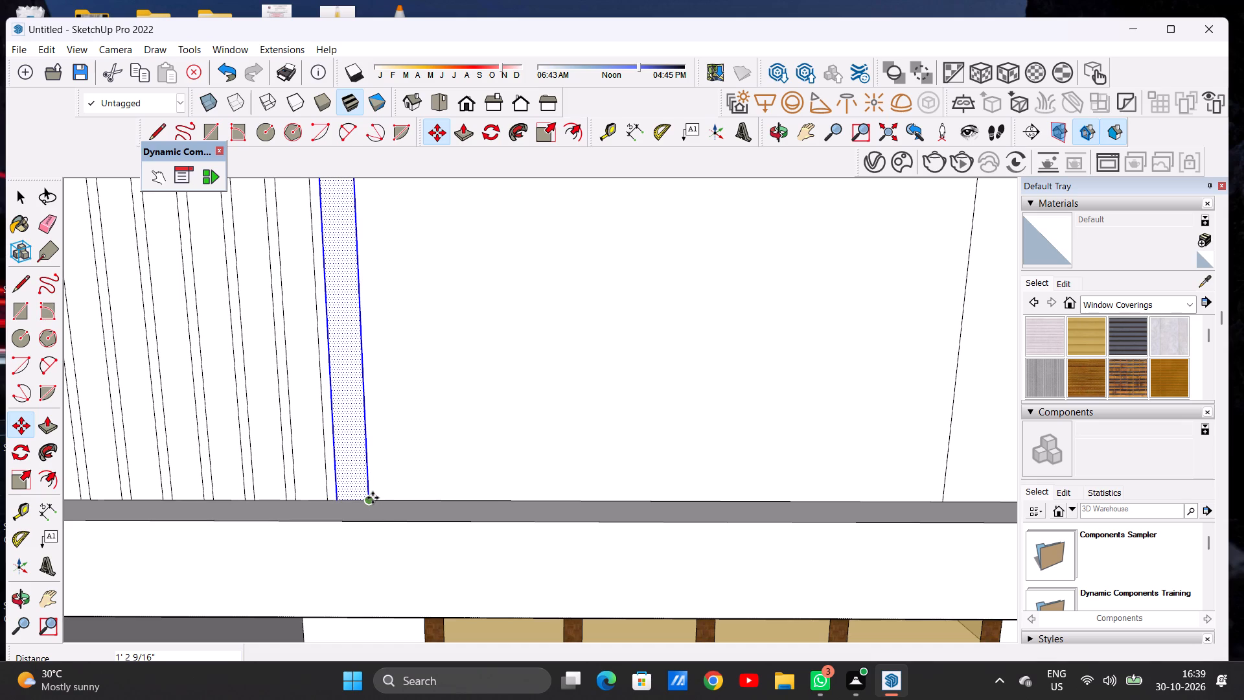
pyautogui.hotkey('shift', '*')
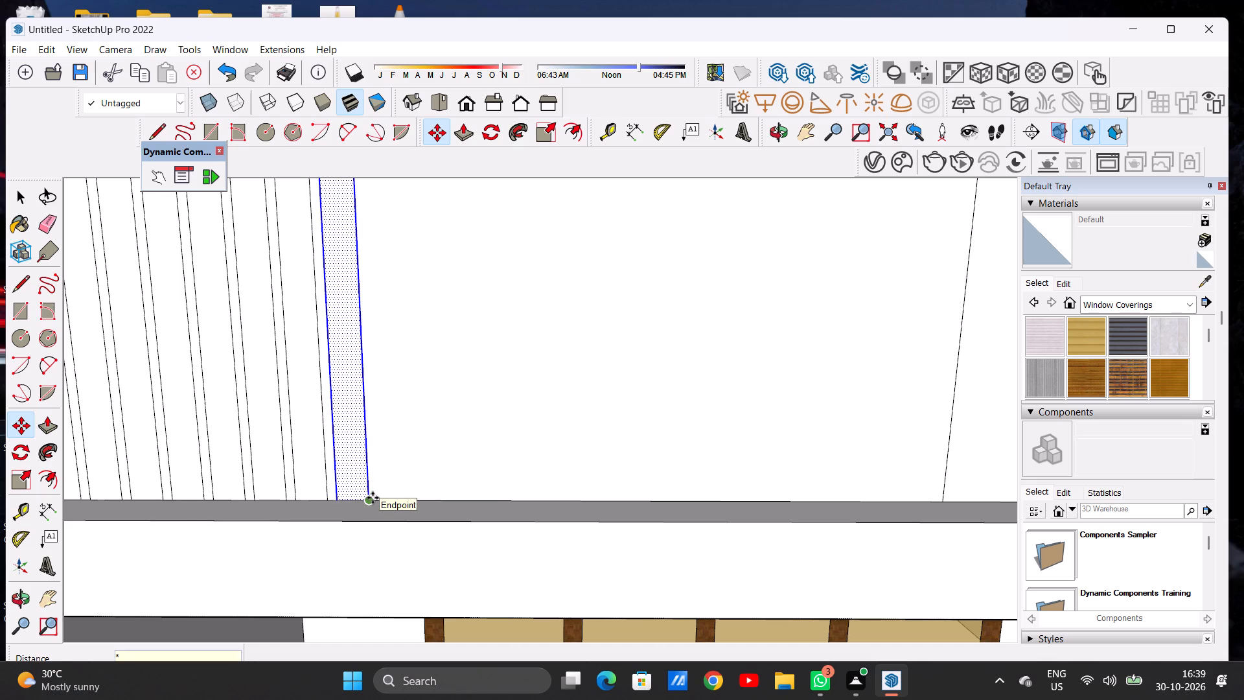
pyautogui.press('8')
pyautogui.press('Return')
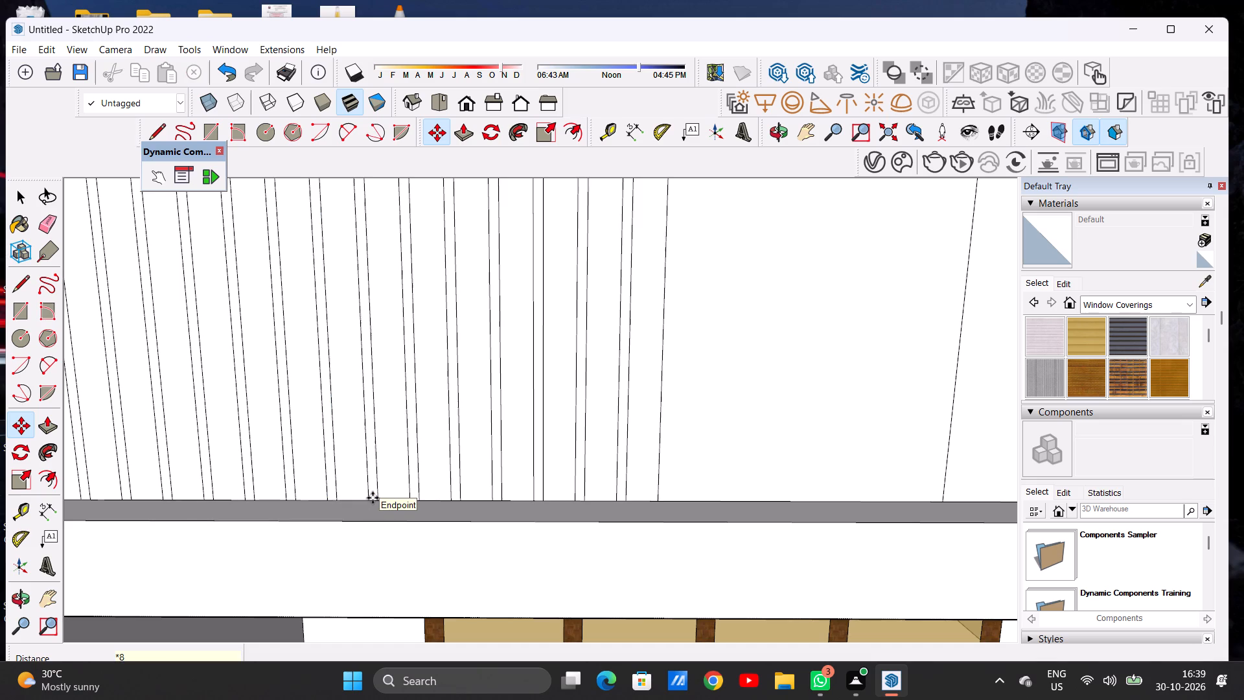
pyautogui.press('space')
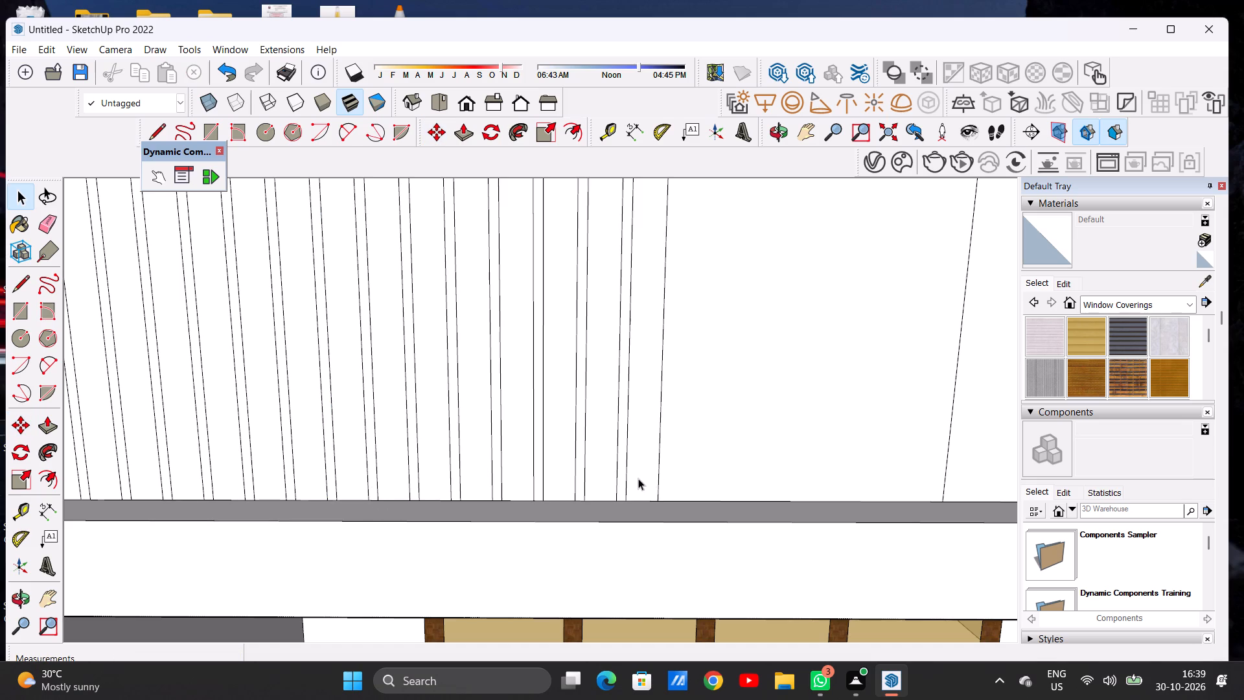
# Copy the new end strip towards the balcony by about 1' 3 3/16" and multiply the copy with *5.
pyautogui.doubleClick(638, 478)
pyautogui.press('m')
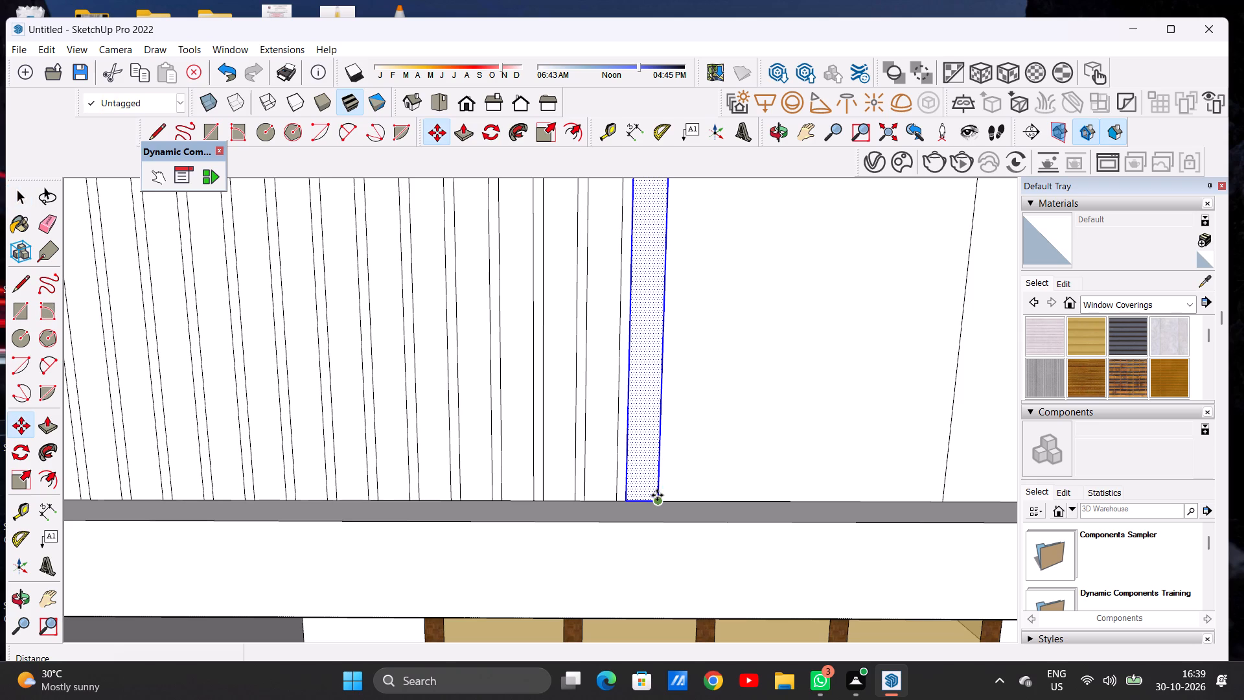
pyautogui.click(656, 496)
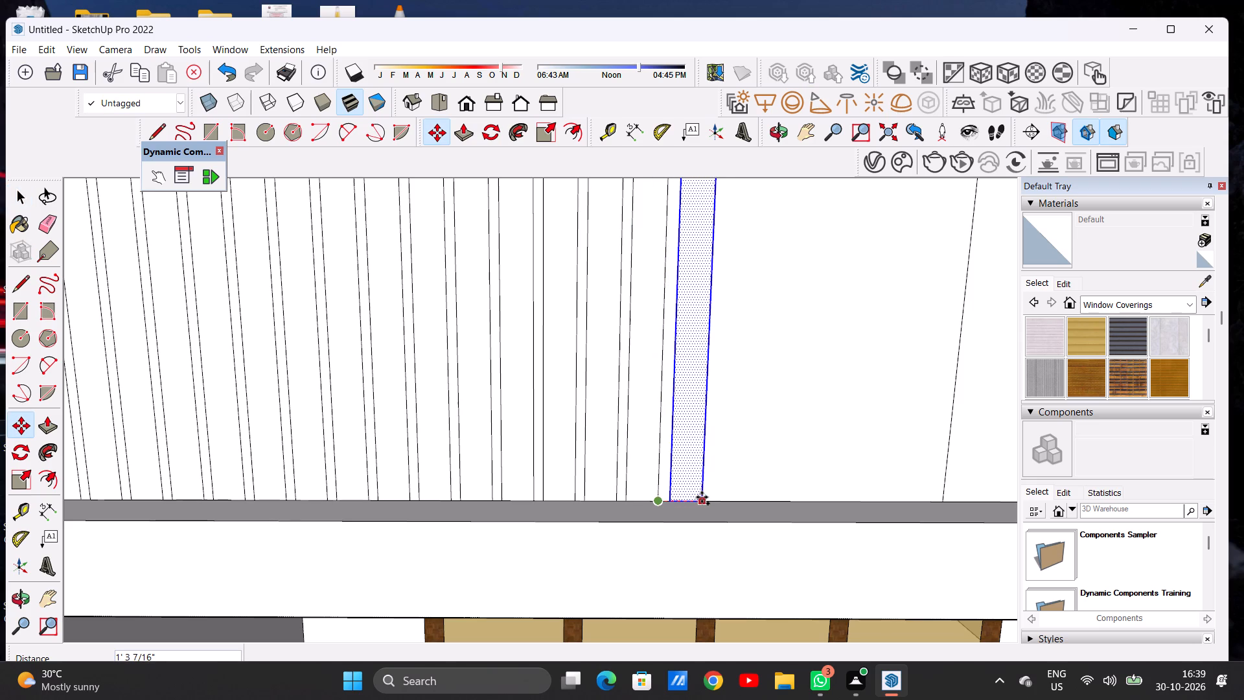
pyautogui.click(701, 496)
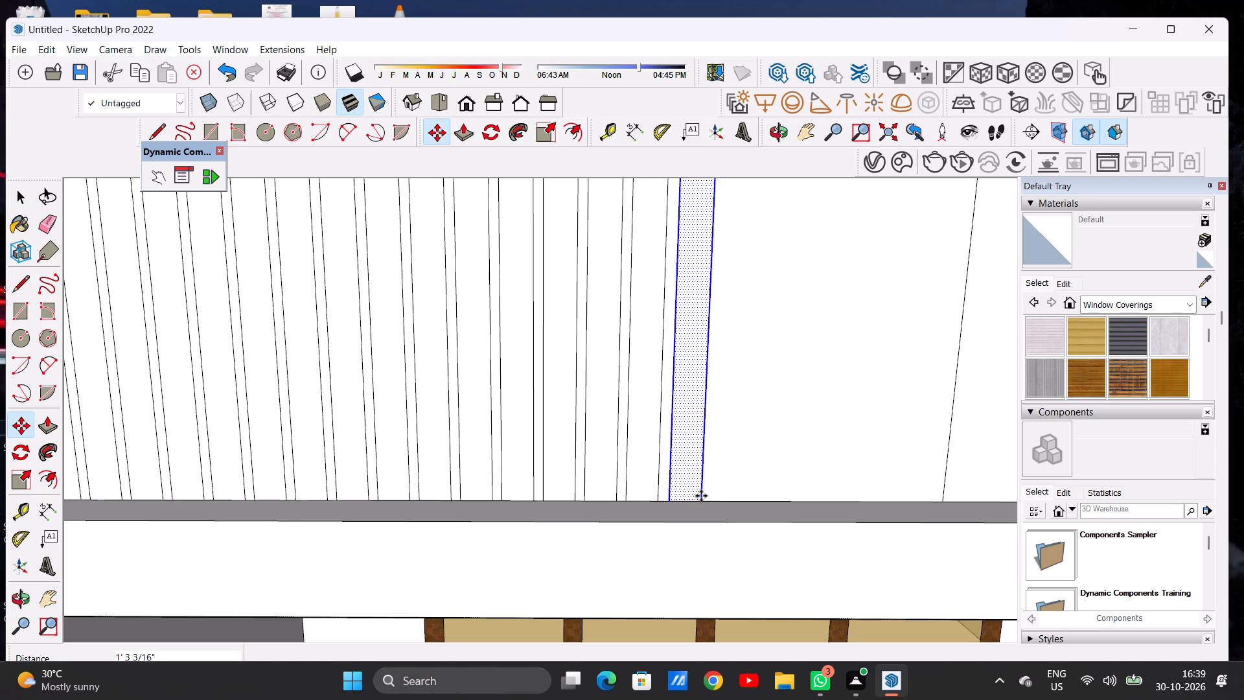
pyautogui.hotkey('shift', '*')
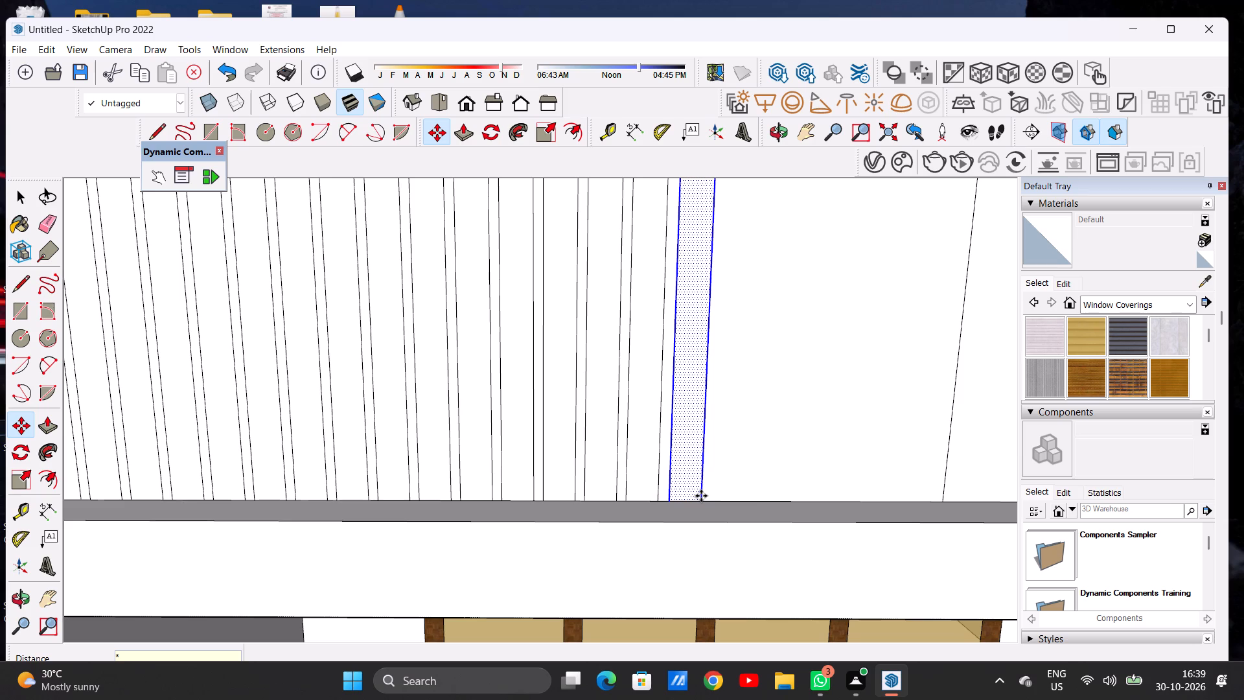
pyautogui.press('5')
pyautogui.press('Return')
pyautogui.press('space')
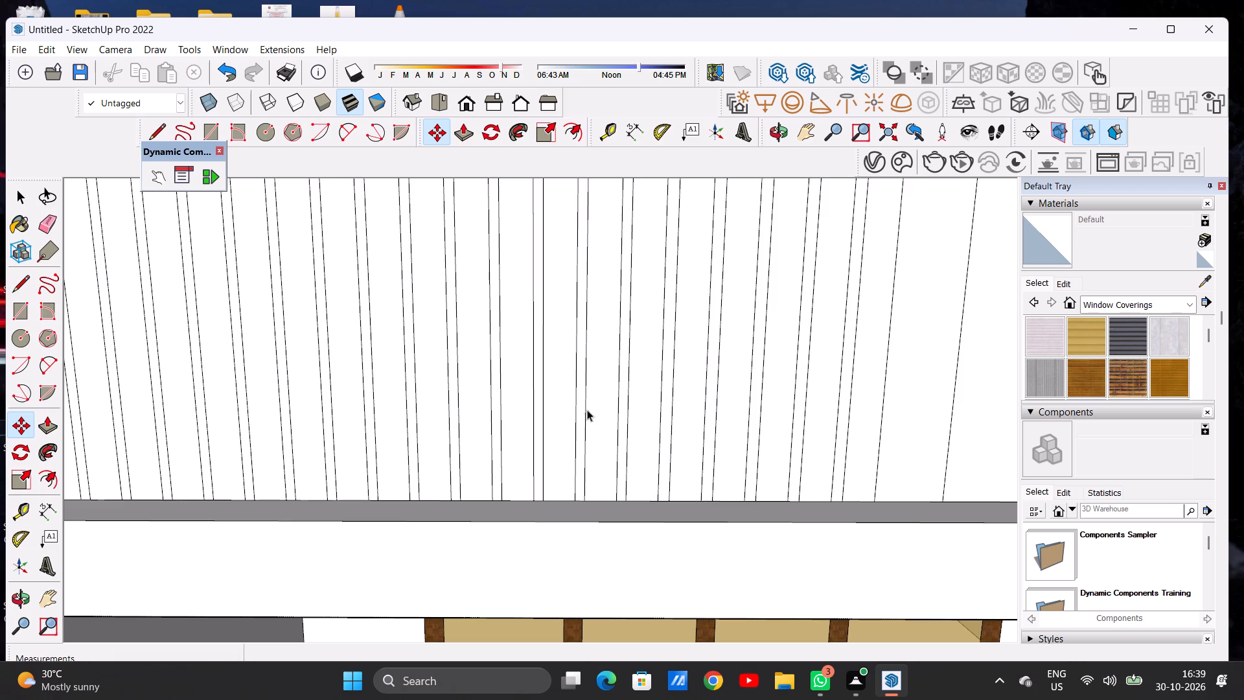
# Copy the end strip once more by about 1' 1 9/16" into the remaining space beside the balcony, and clear the selection.
pyautogui.scroll(-17, 459, 364)
pyautogui.scroll(20, 542, 401)
pyautogui.scroll(1, 542, 401)
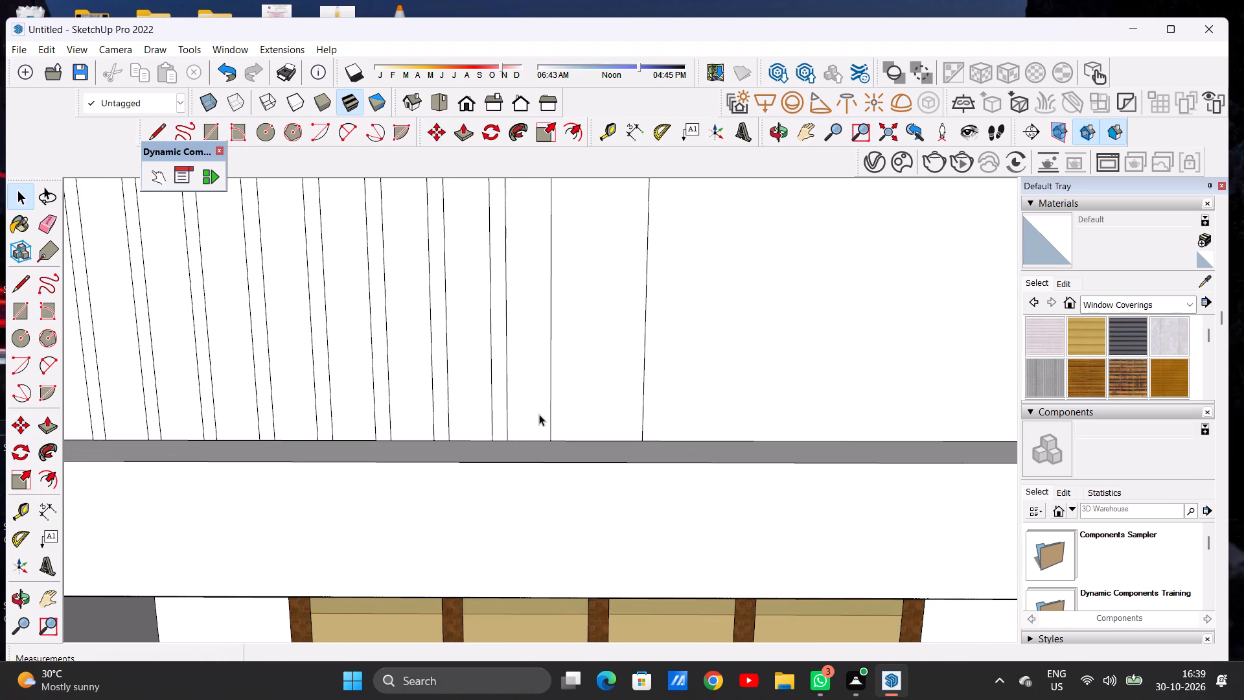
pyautogui.doubleClick(539, 414)
pyautogui.press('m')
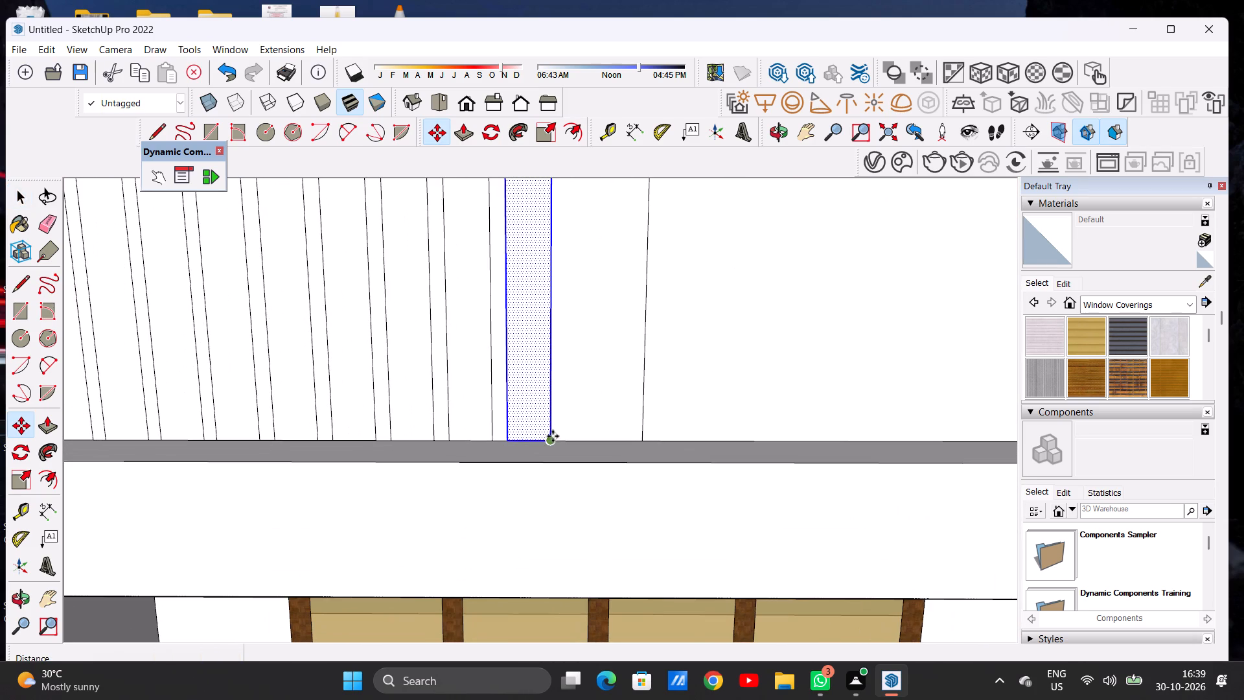
pyautogui.click(553, 438)
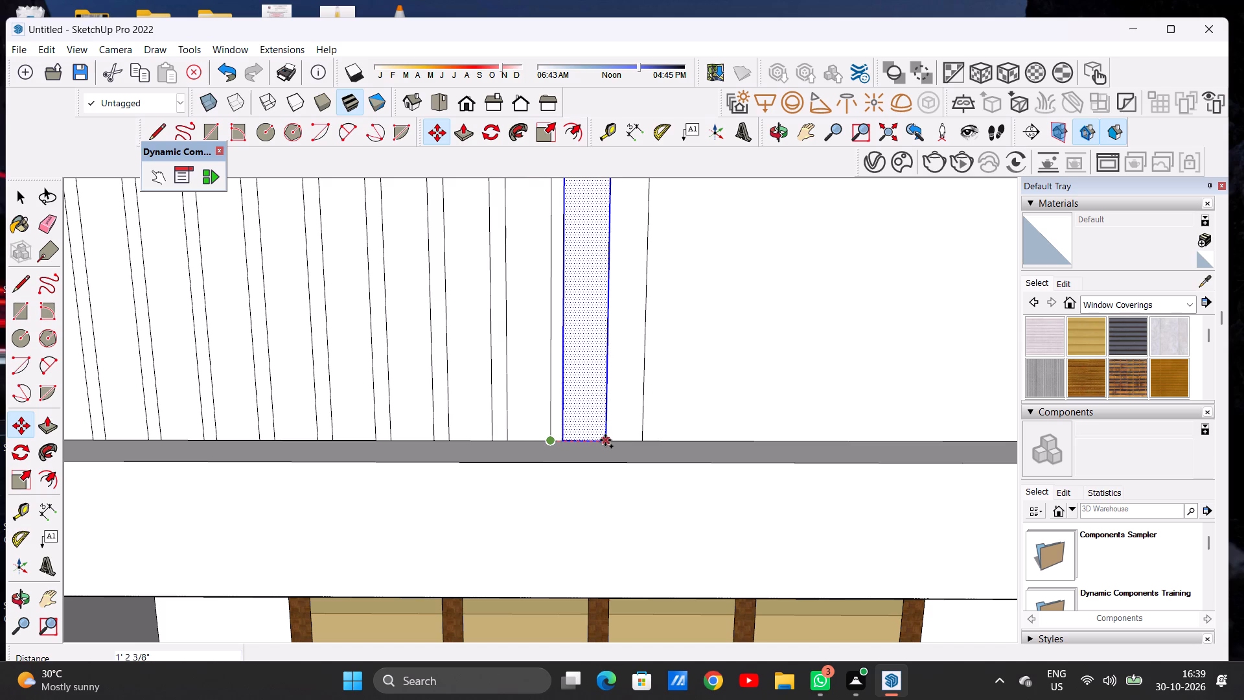
pyautogui.scroll(6, 605, 440)
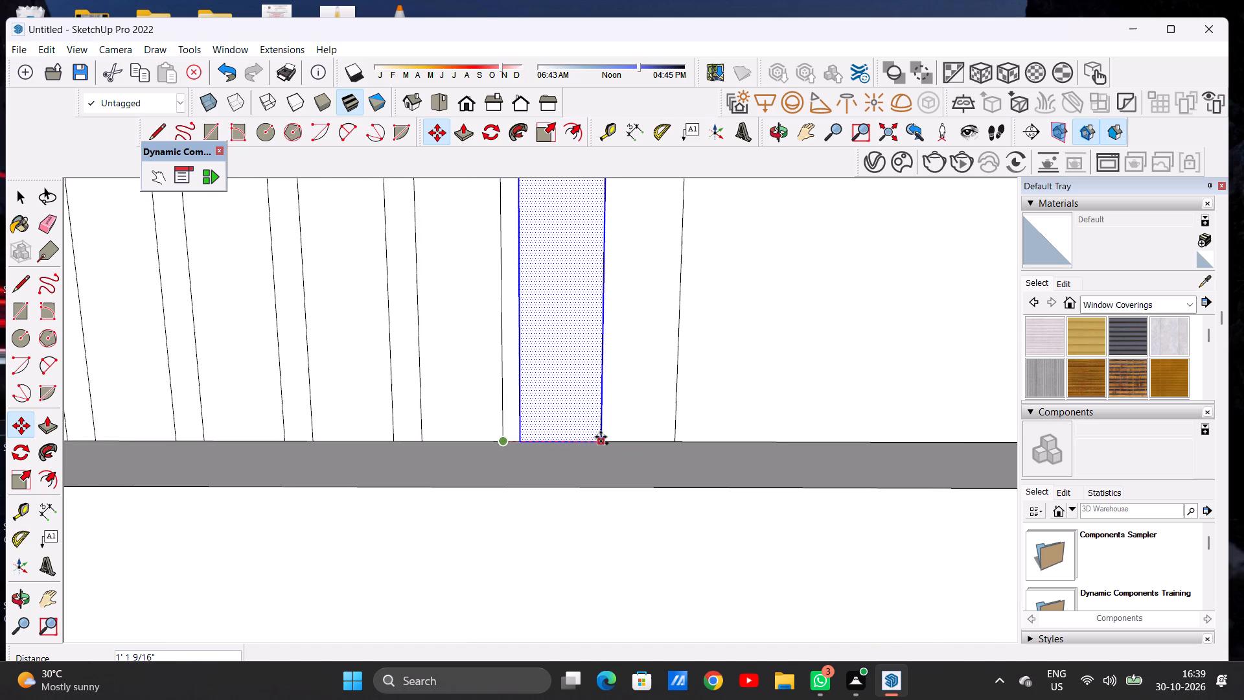
pyautogui.click(601, 437)
pyautogui.click(601, 441)
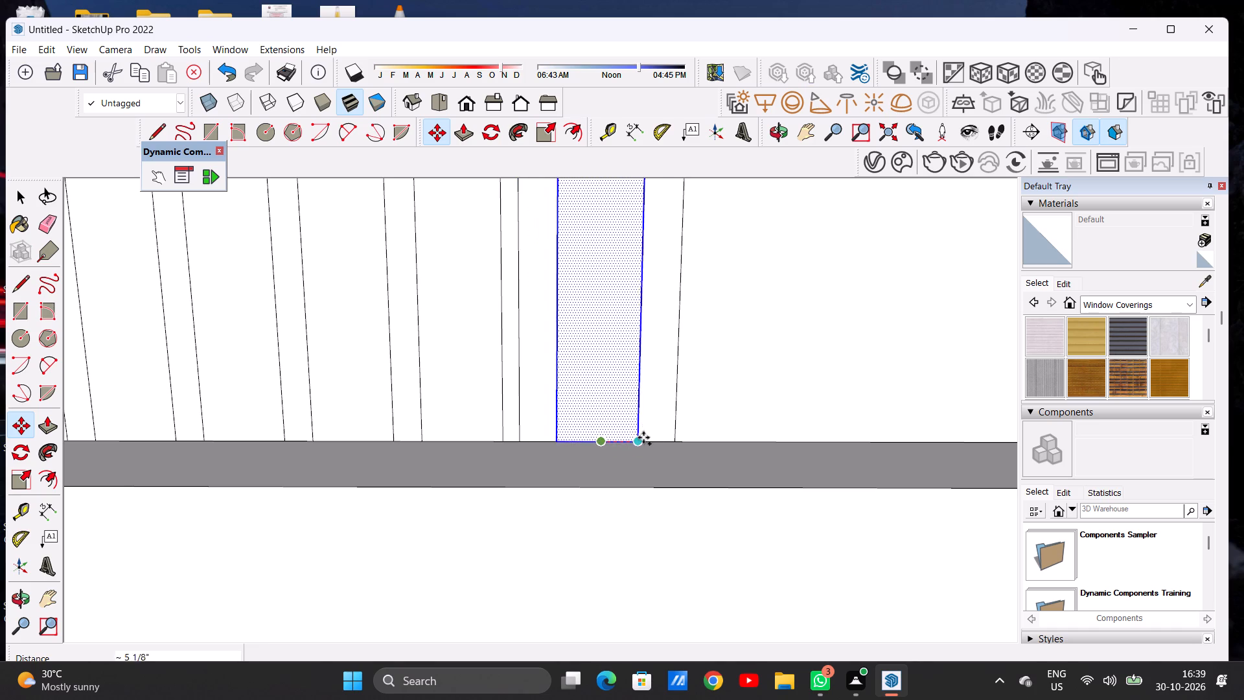
pyautogui.press('space')
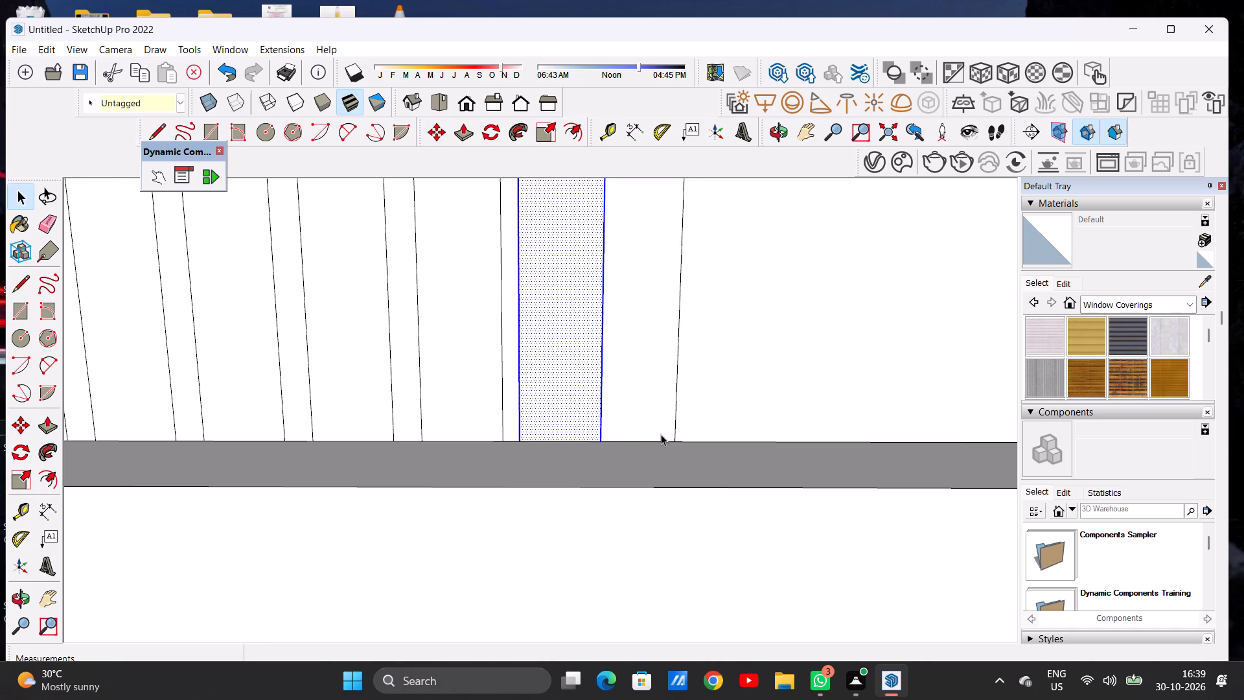
pyautogui.scroll(-4, 571, 432)
pyautogui.scroll(1, 572, 436)
pyautogui.scroll(-20, 572, 437)
pyautogui.scroll(-13, 572, 437)
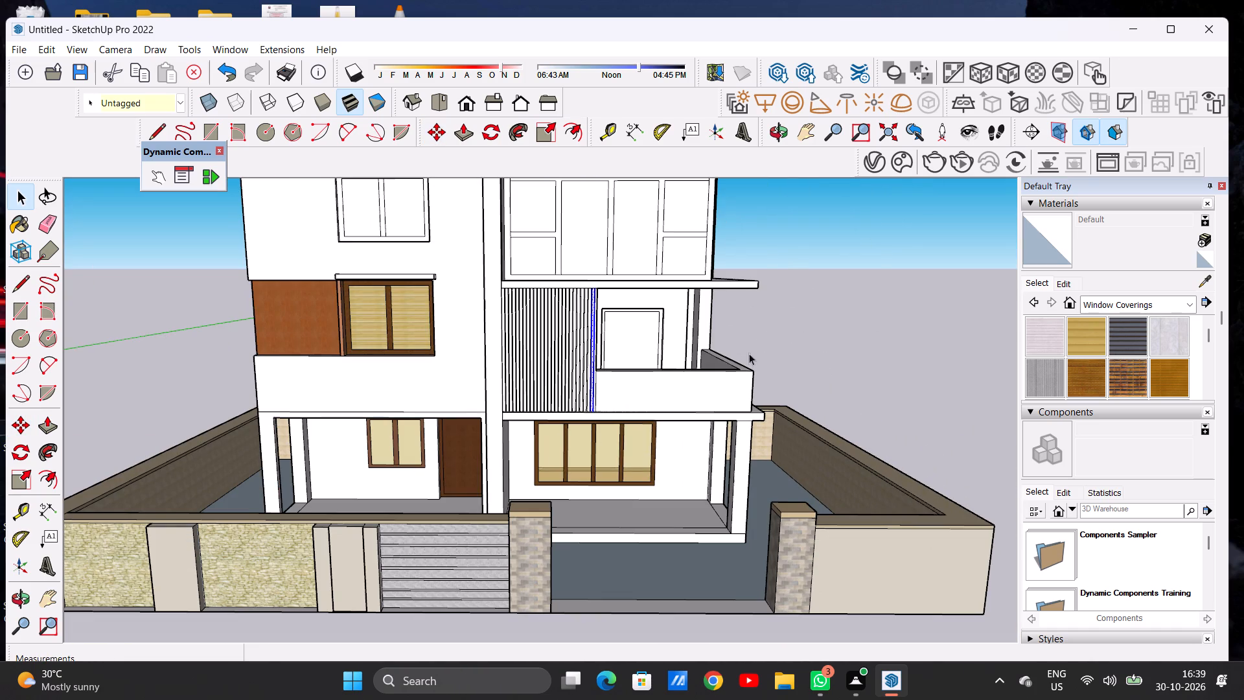
pyautogui.click(873, 313)
# Draw a vertical line about 42' 4 3/8" long from the panel's bottom edge to its top, just inside the last strip's balcony-side edge.
pyautogui.scroll(1, 610, 330)
pyautogui.scroll(-1, 601, 334)
pyautogui.scroll(15, 592, 340)
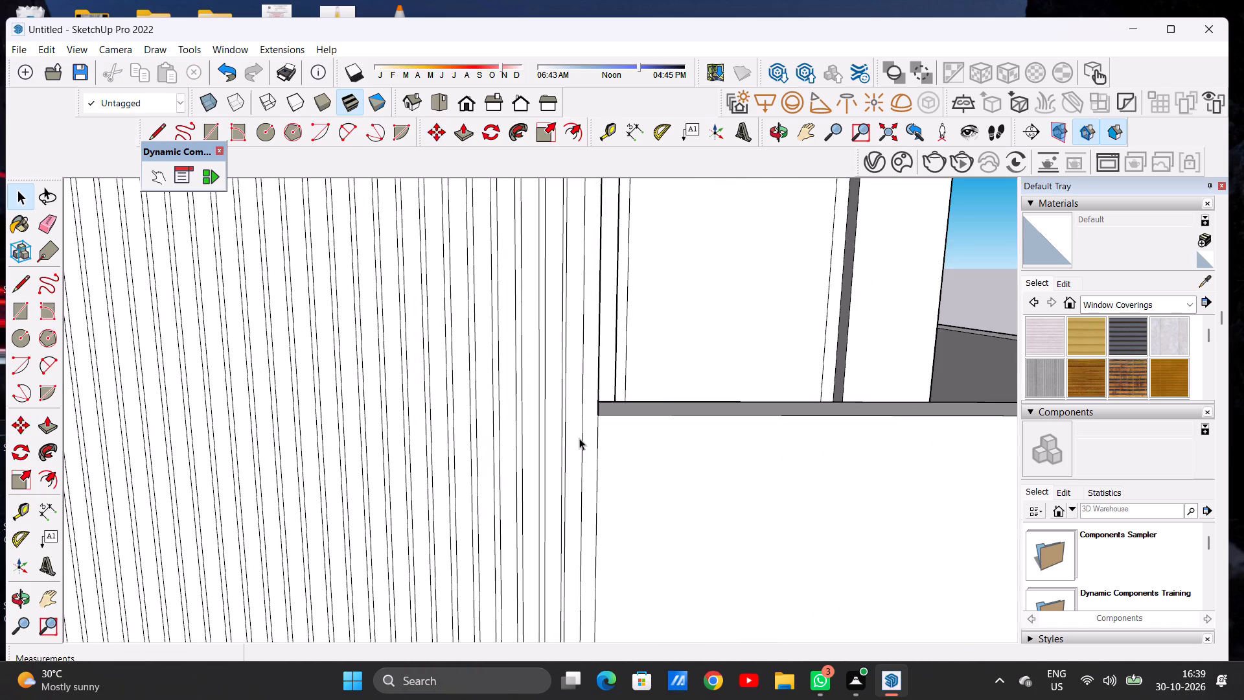
pyautogui.scroll(-6, 581, 408)
pyautogui.scroll(9, 581, 502)
pyautogui.press('l')
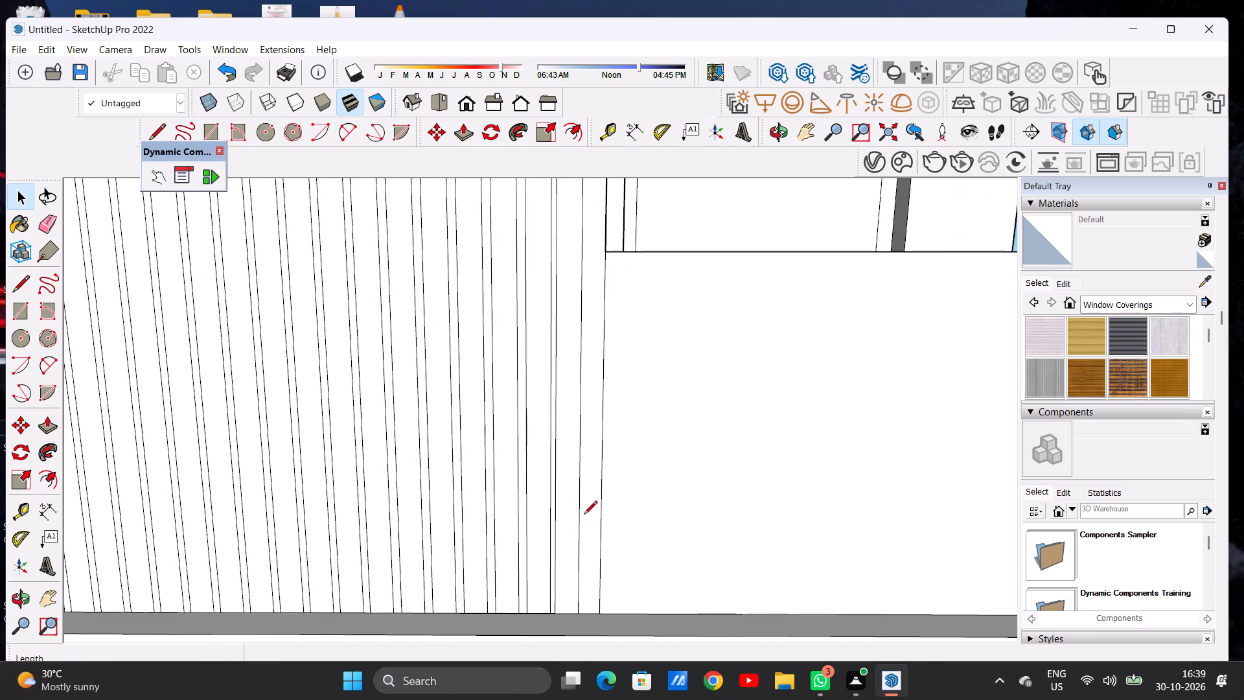
pyautogui.scroll(-6, 562, 476)
pyautogui.scroll(7, 571, 535)
pyautogui.scroll(-1, 570, 549)
pyautogui.scroll(6, 573, 581)
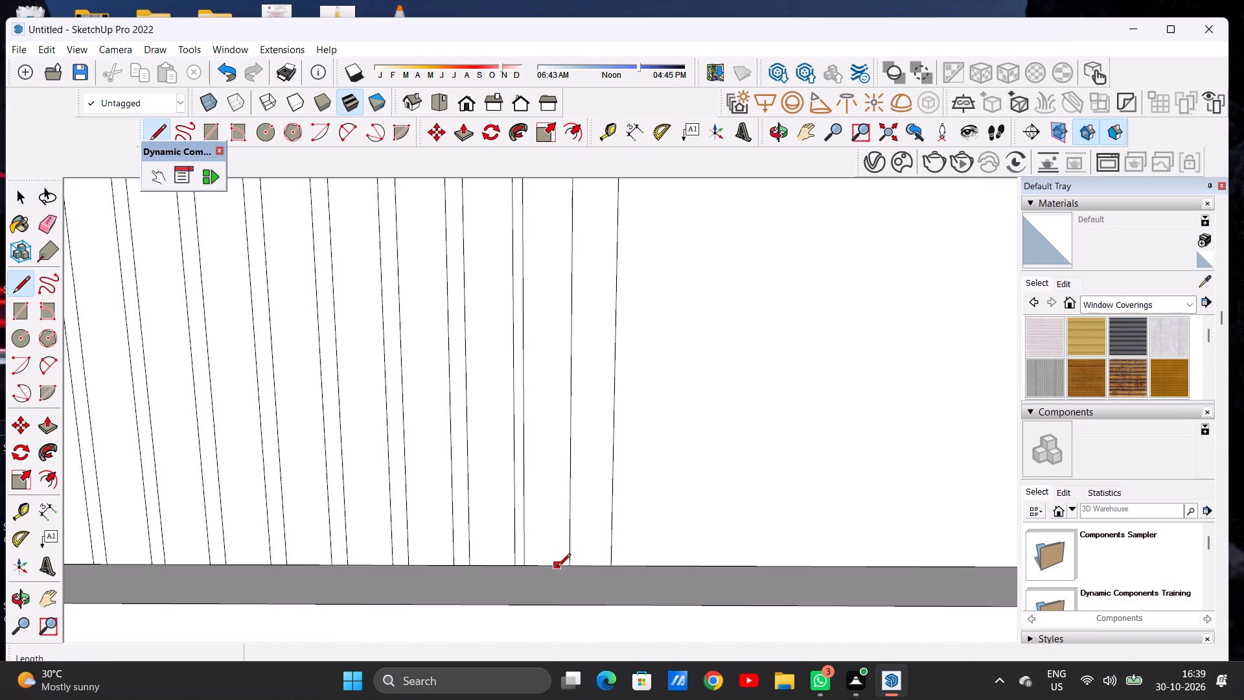
pyautogui.click(557, 568)
pyautogui.scroll(-11, 557, 453)
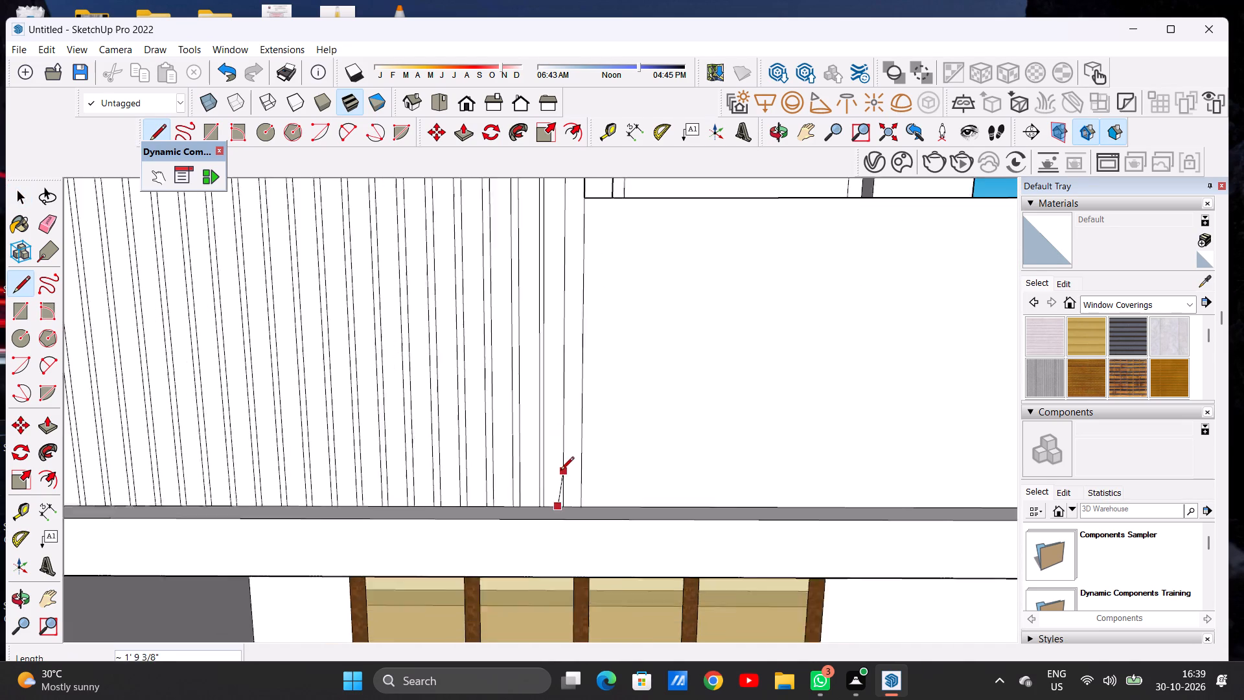
pyautogui.scroll(-9, 560, 471)
pyautogui.scroll(-4, 561, 373)
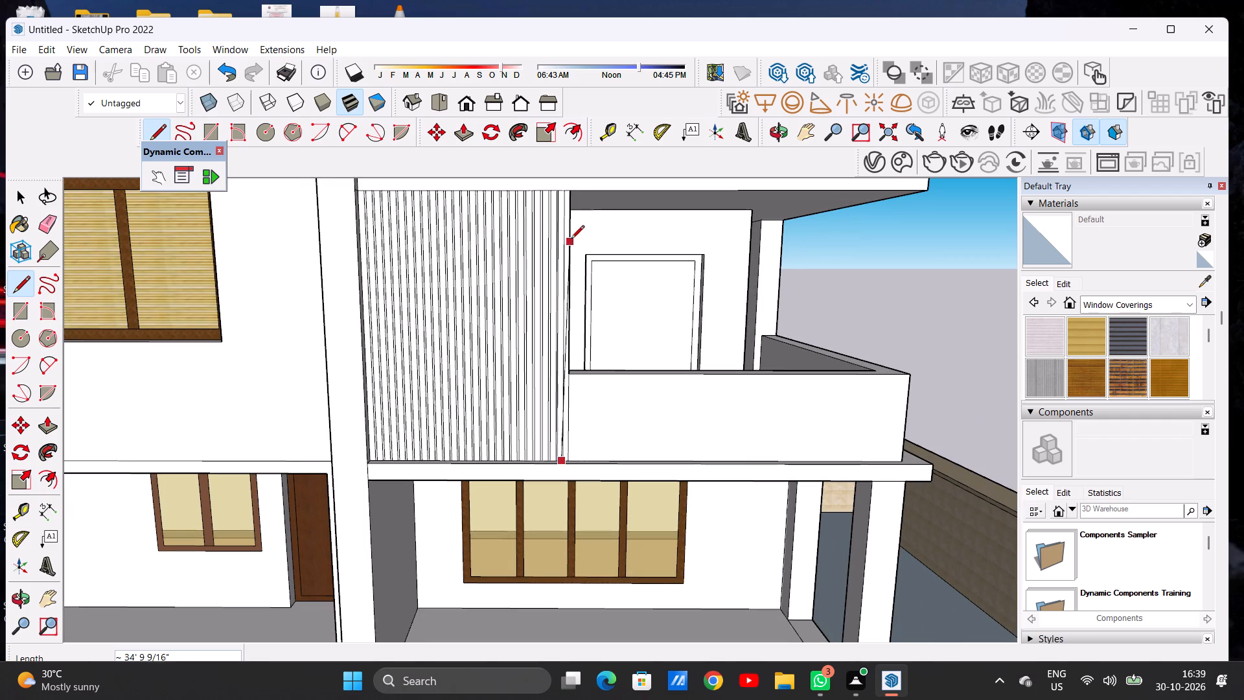
pyautogui.scroll(10, 570, 188)
pyautogui.scroll(-1, 562, 199)
pyautogui.scroll(5, 562, 199)
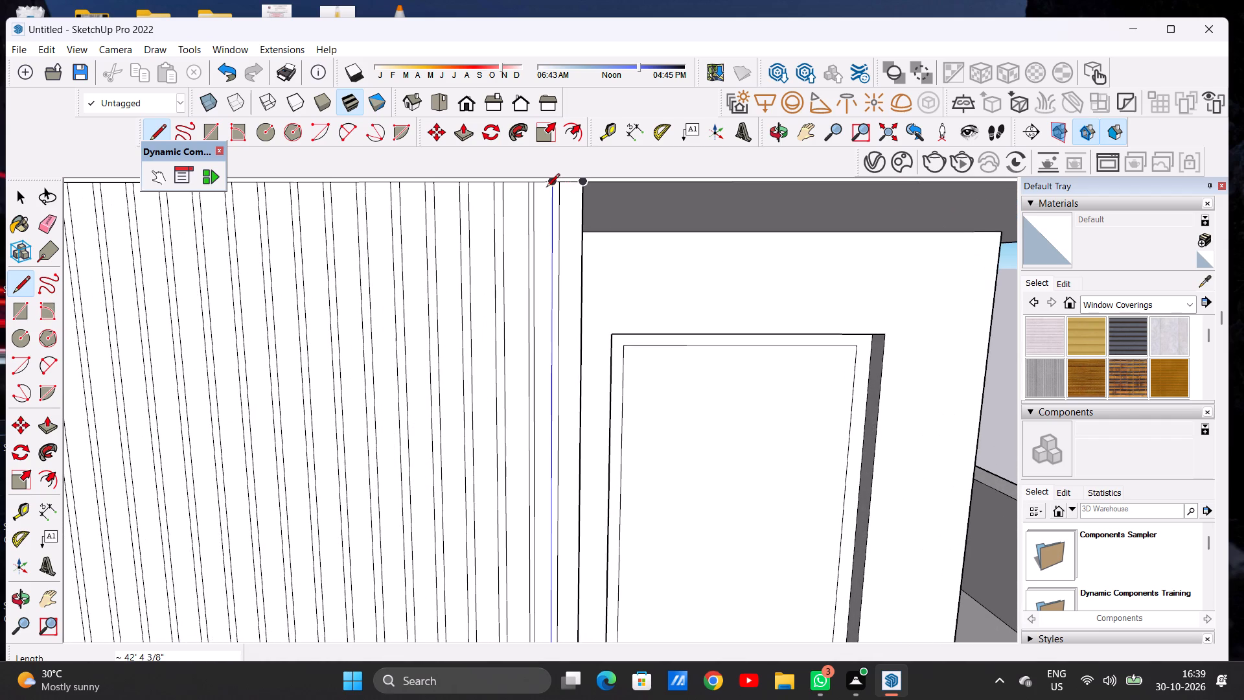
pyautogui.click(546, 186)
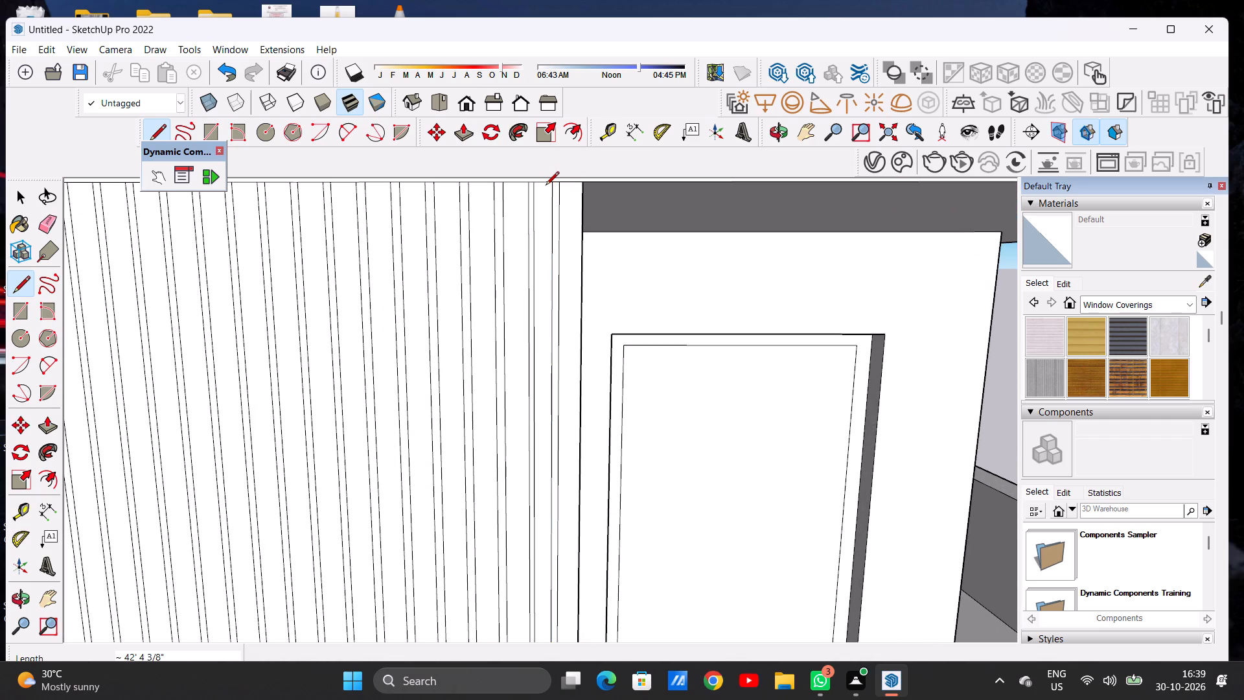
pyautogui.press('space')
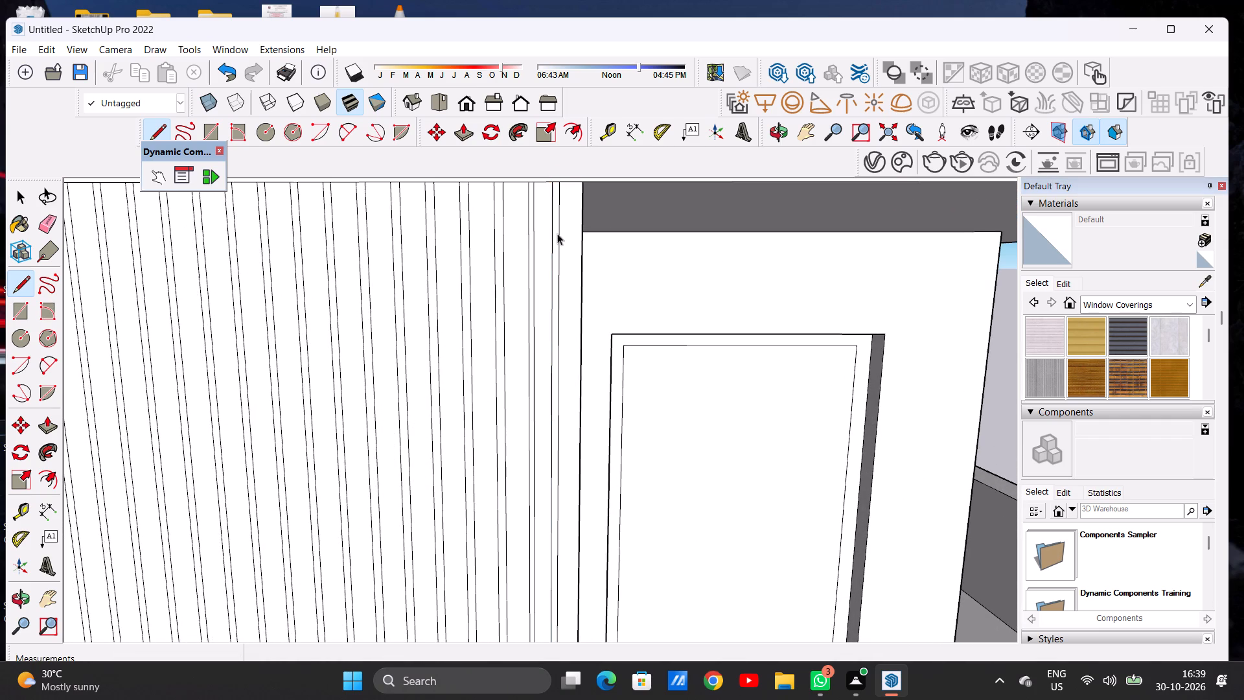
# Apply Wood Cherry Original from the Wood materials to the first two wide strips at the column end of the balcony-side panel.
pyautogui.scroll(-11, 565, 307)
pyautogui.scroll(1, 557, 313)
pyautogui.scroll(-5, 557, 313)
pyautogui.moveTo(561, 340); pyautogui.dragTo(524, 310, button='middle')
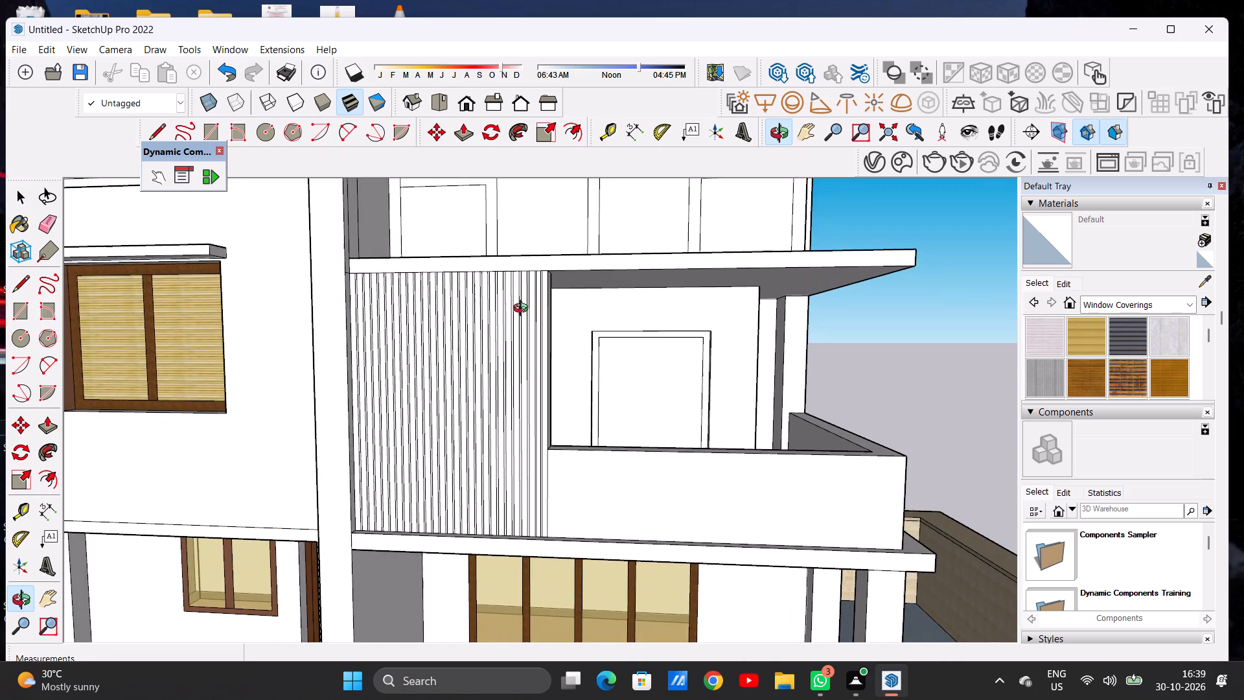
pyautogui.moveTo(524, 310); pyautogui.dragTo(466, 349, button='middle')
pyautogui.scroll(5, 316, 314)
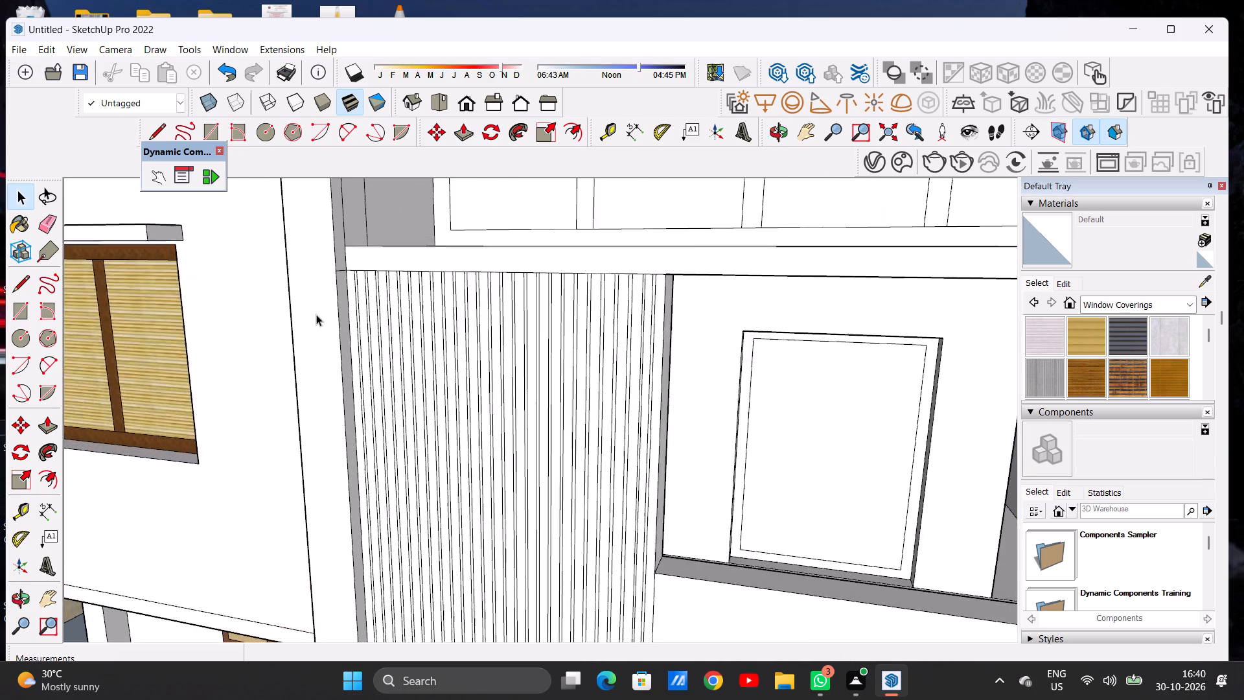
pyautogui.scroll(3, 316, 314)
pyautogui.scroll(-17, 317, 325)
pyautogui.moveTo(369, 384); pyautogui.dragTo(478, 355, button='middle')
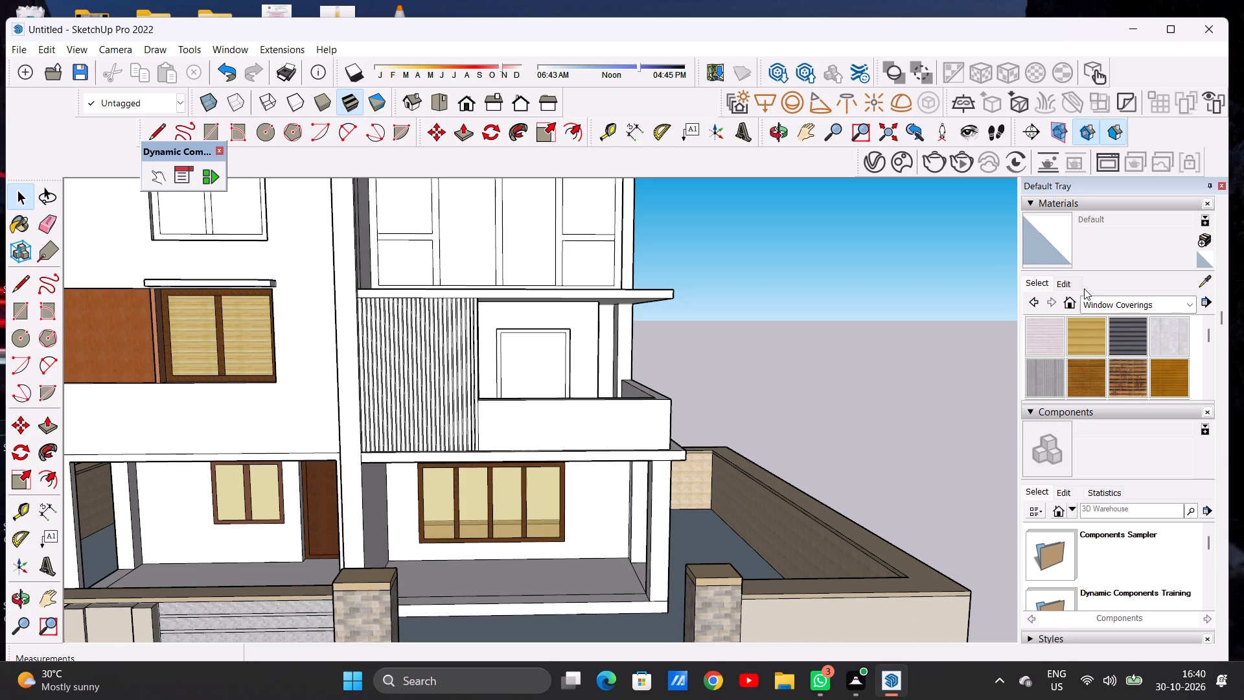
pyautogui.click(1103, 303)
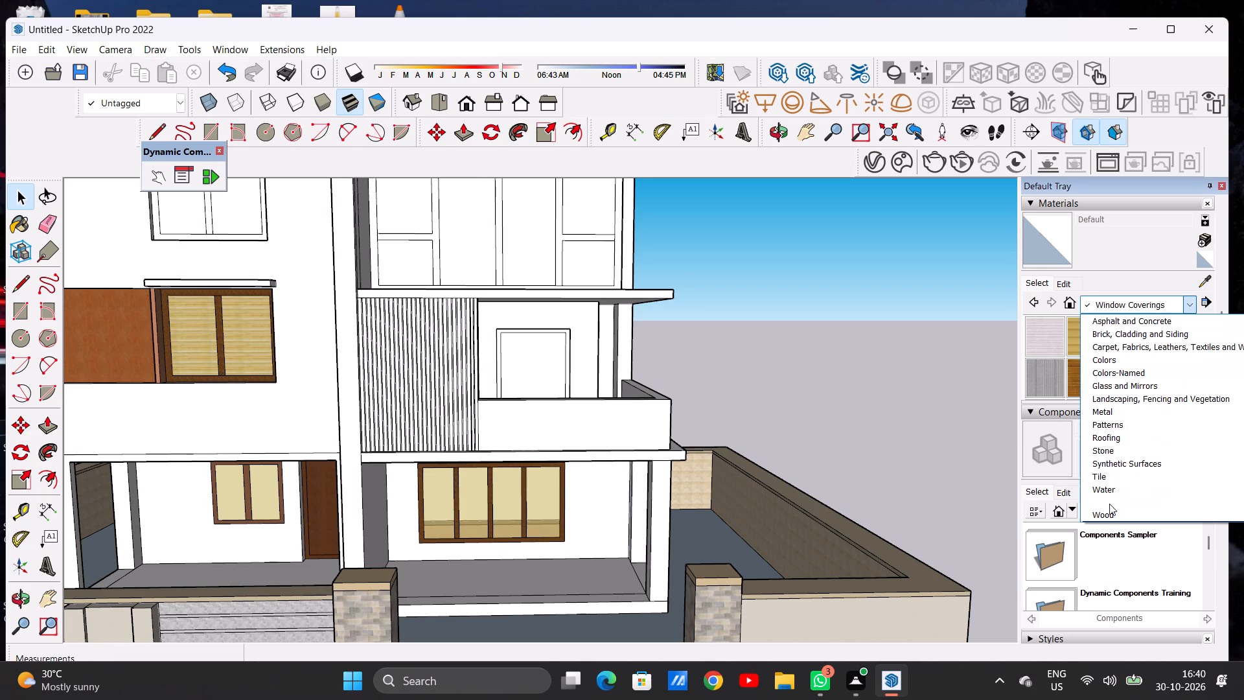
pyautogui.click(1103, 510)
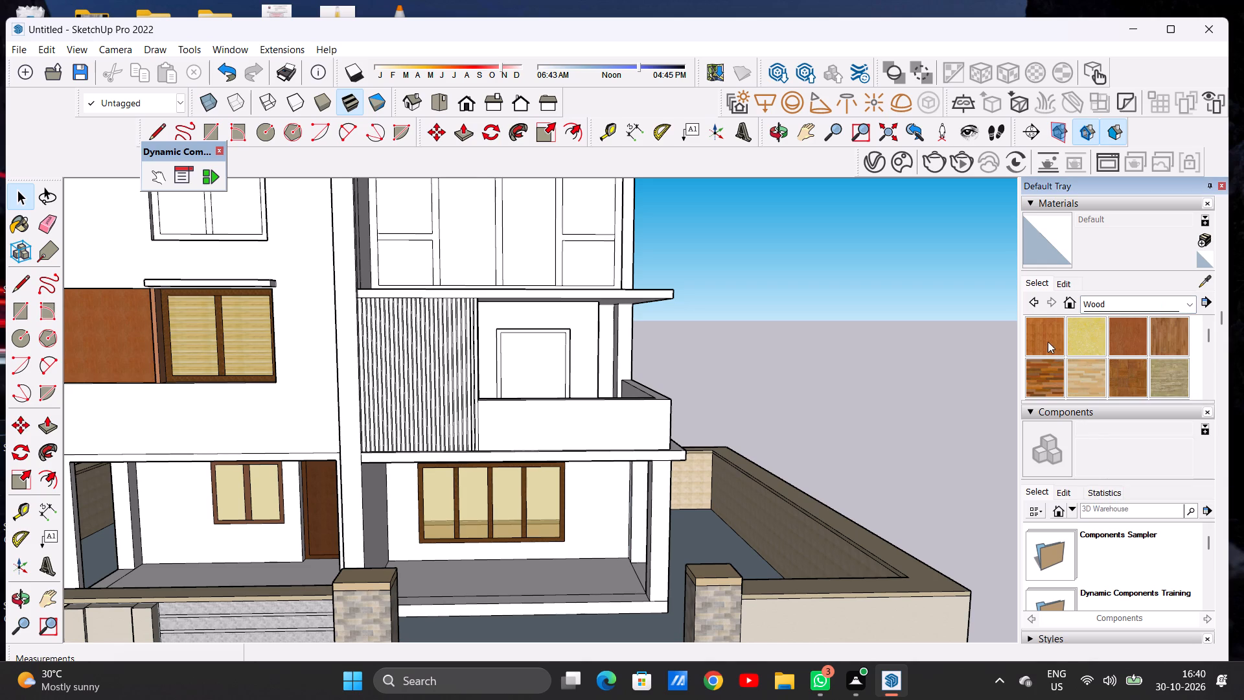
pyautogui.click(1122, 339)
pyautogui.scroll(8, 381, 434)
pyautogui.scroll(-1, 372, 444)
pyautogui.scroll(1, 372, 445)
pyautogui.scroll(-1, 371, 446)
pyautogui.scroll(6, 371, 447)
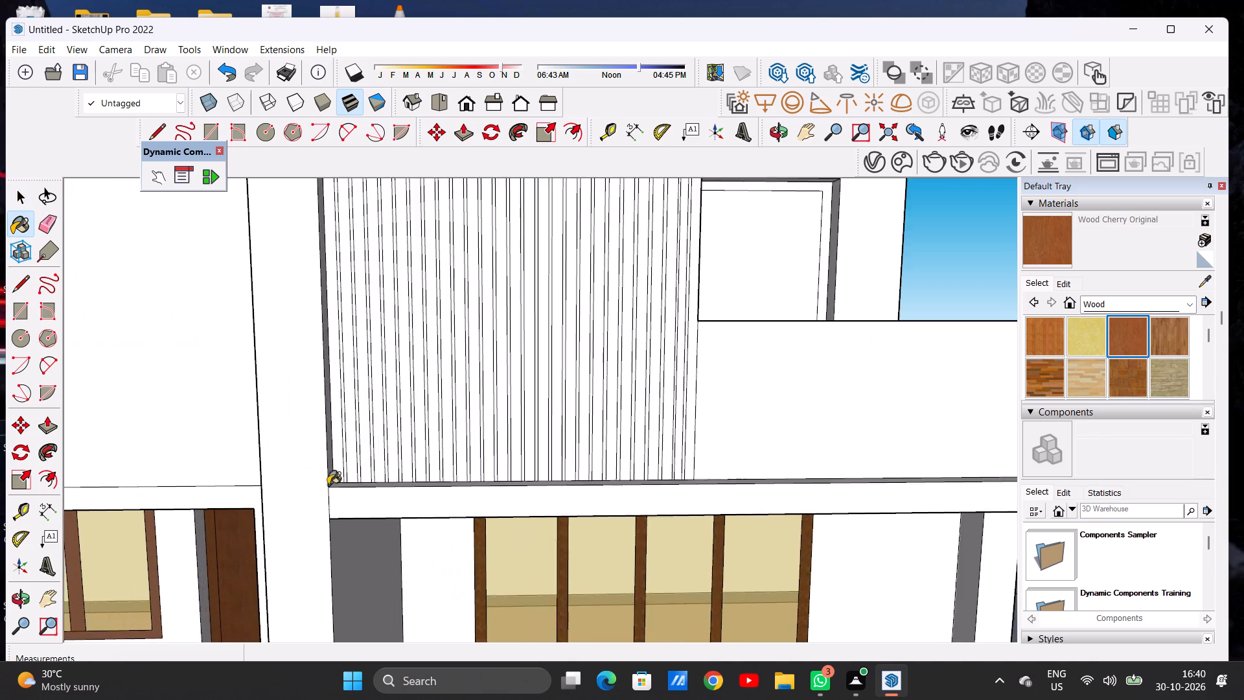
pyautogui.scroll(12, 328, 485)
pyautogui.click(351, 462)
pyautogui.click(394, 460)
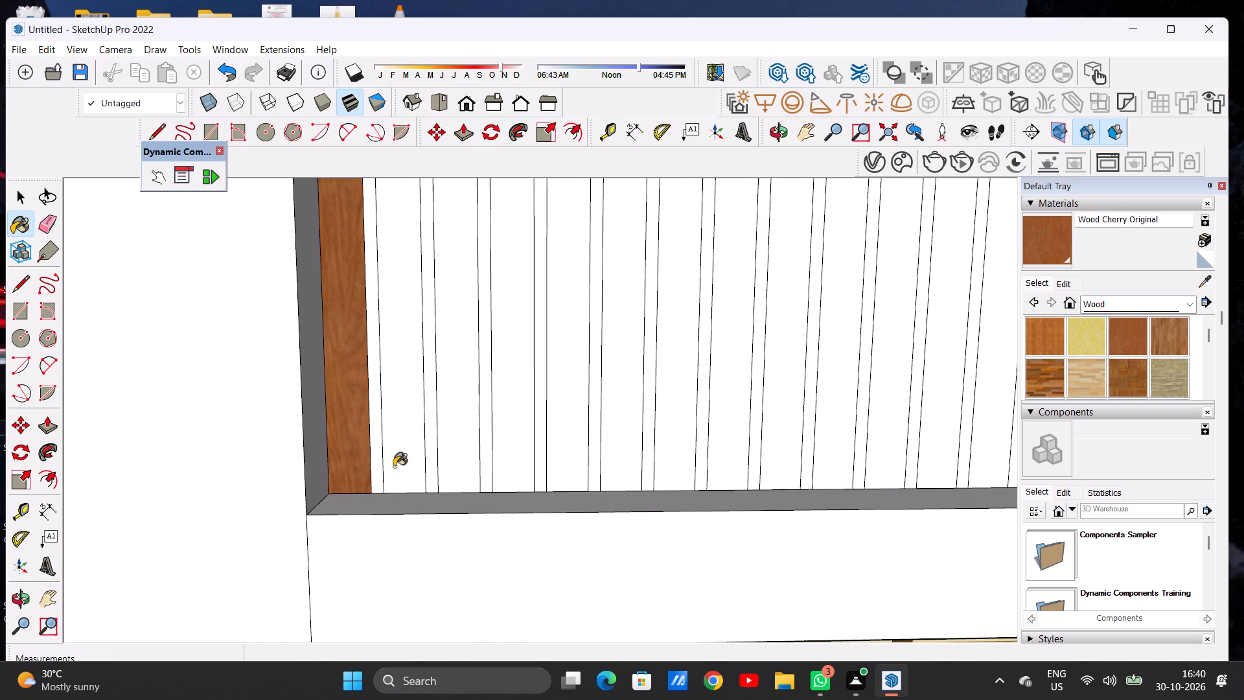
# Apply Wood Cherry Original to the third through eighth wide strips of the panel, keeping the narrow gaps between them unpainted.
pyautogui.scroll(-20, 393, 469)
pyautogui.scroll(-4, 393, 469)
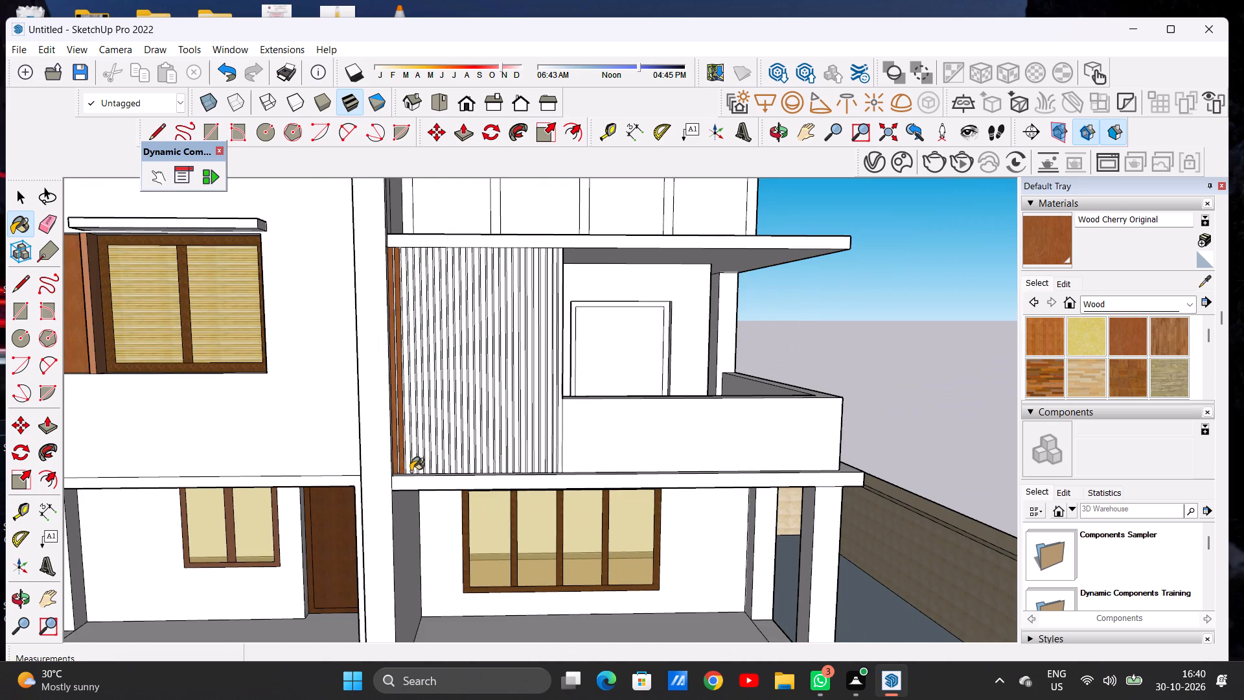
pyautogui.scroll(14, 411, 471)
pyautogui.scroll(-1, 411, 471)
pyautogui.scroll(2, 411, 471)
pyautogui.click(400, 469)
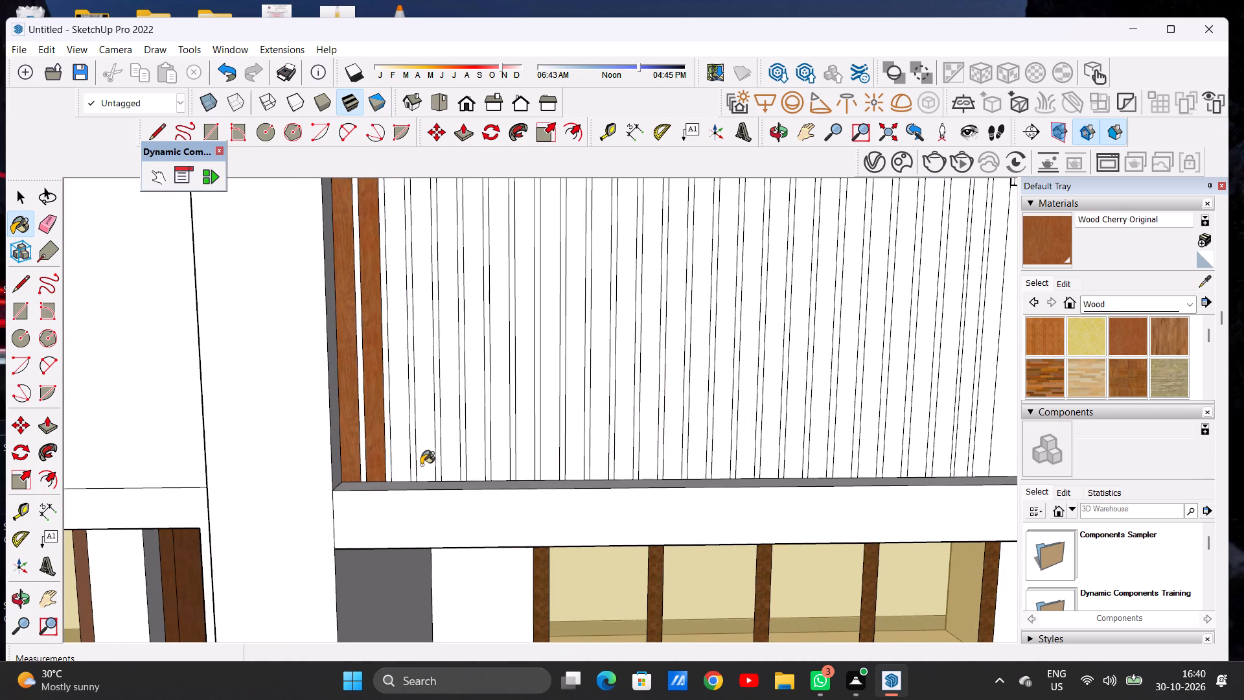
pyautogui.click(421, 465)
pyautogui.click(450, 460)
pyautogui.click(473, 461)
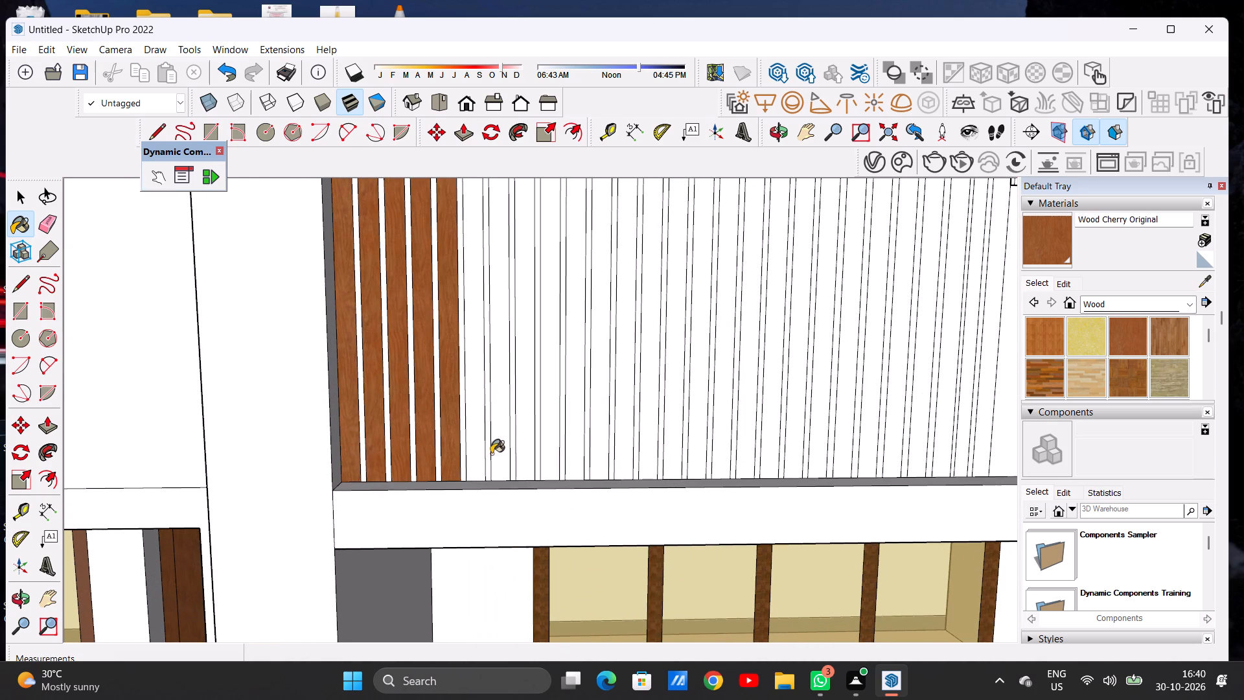
pyautogui.click(500, 454)
pyautogui.click(521, 452)
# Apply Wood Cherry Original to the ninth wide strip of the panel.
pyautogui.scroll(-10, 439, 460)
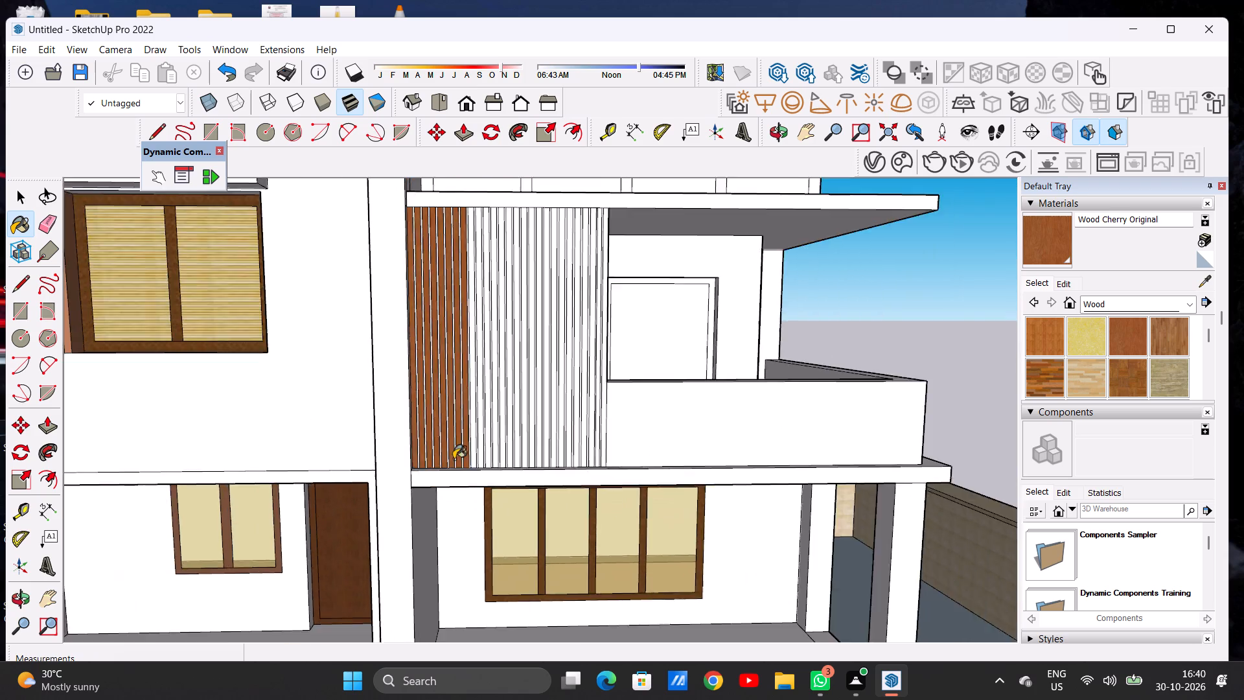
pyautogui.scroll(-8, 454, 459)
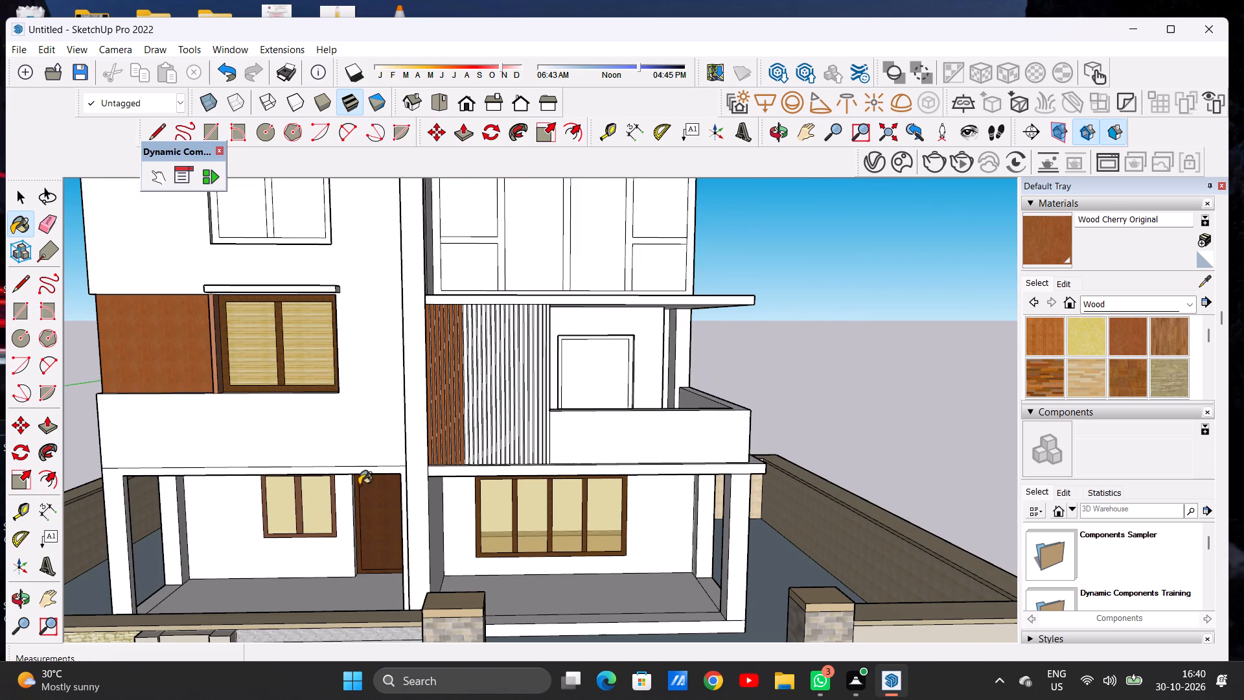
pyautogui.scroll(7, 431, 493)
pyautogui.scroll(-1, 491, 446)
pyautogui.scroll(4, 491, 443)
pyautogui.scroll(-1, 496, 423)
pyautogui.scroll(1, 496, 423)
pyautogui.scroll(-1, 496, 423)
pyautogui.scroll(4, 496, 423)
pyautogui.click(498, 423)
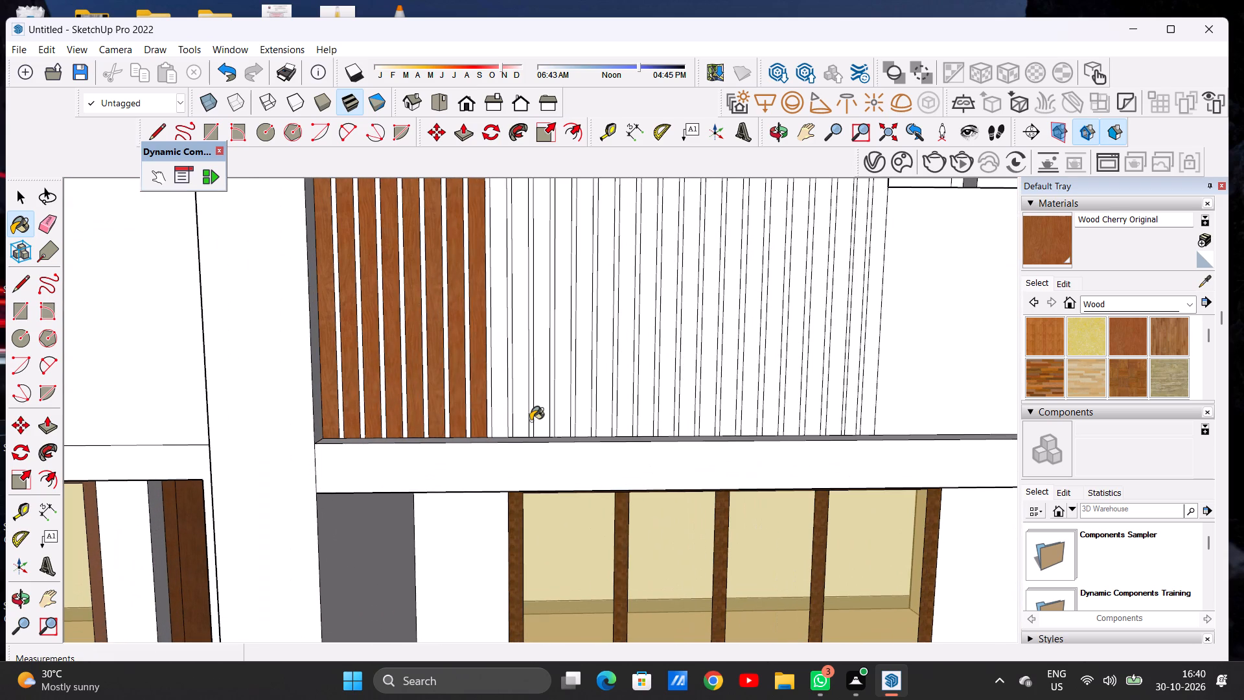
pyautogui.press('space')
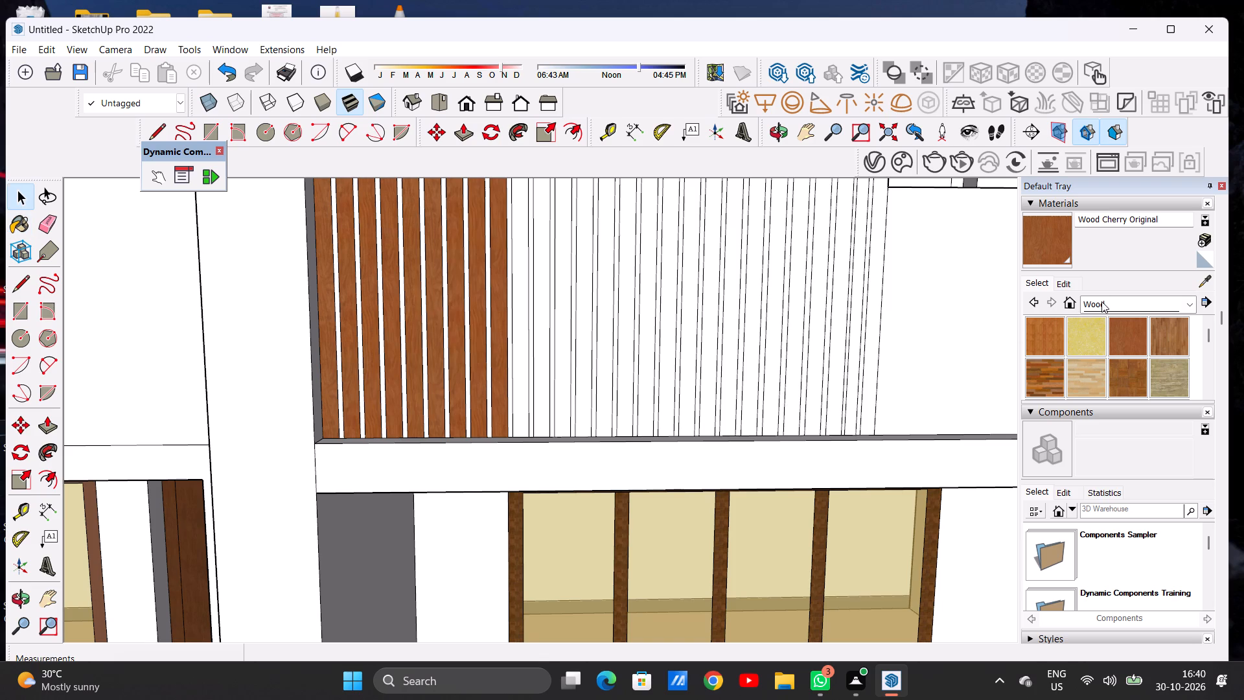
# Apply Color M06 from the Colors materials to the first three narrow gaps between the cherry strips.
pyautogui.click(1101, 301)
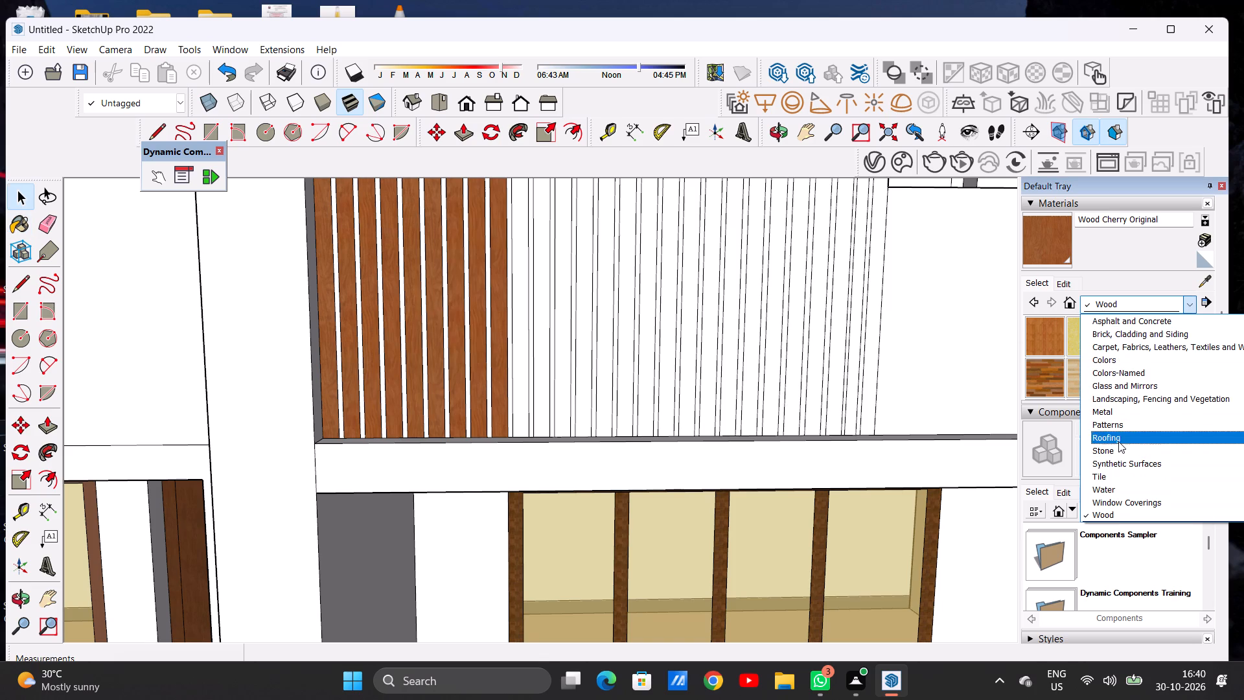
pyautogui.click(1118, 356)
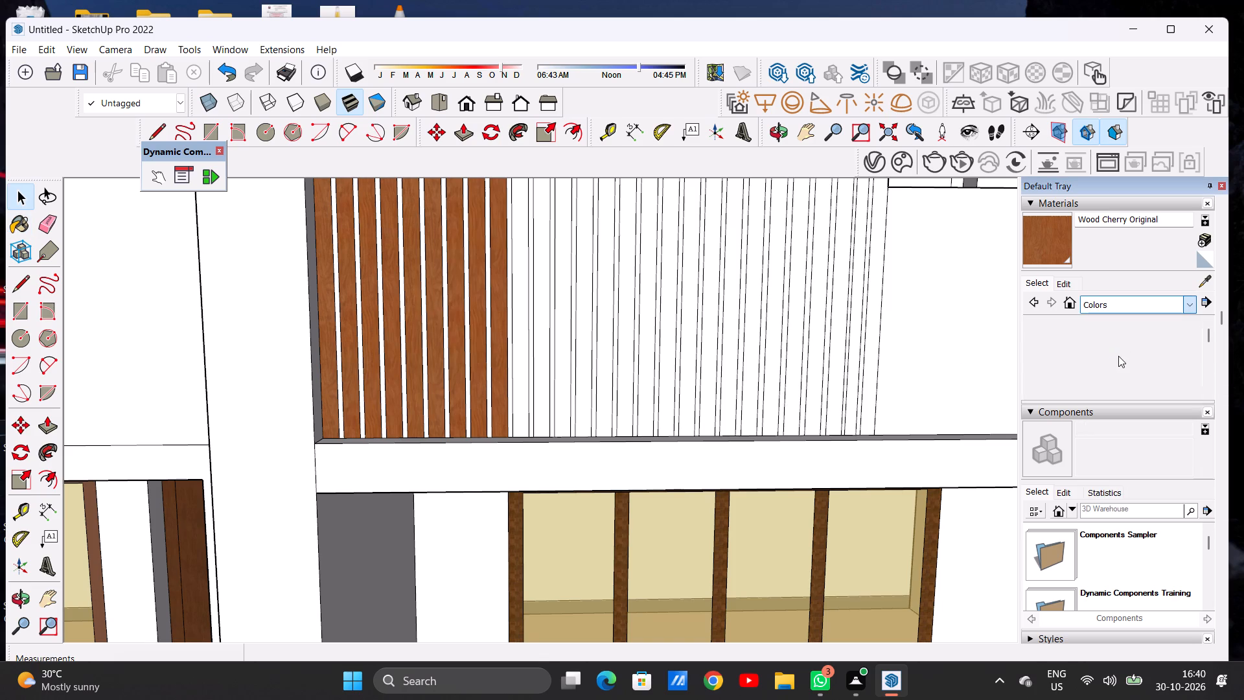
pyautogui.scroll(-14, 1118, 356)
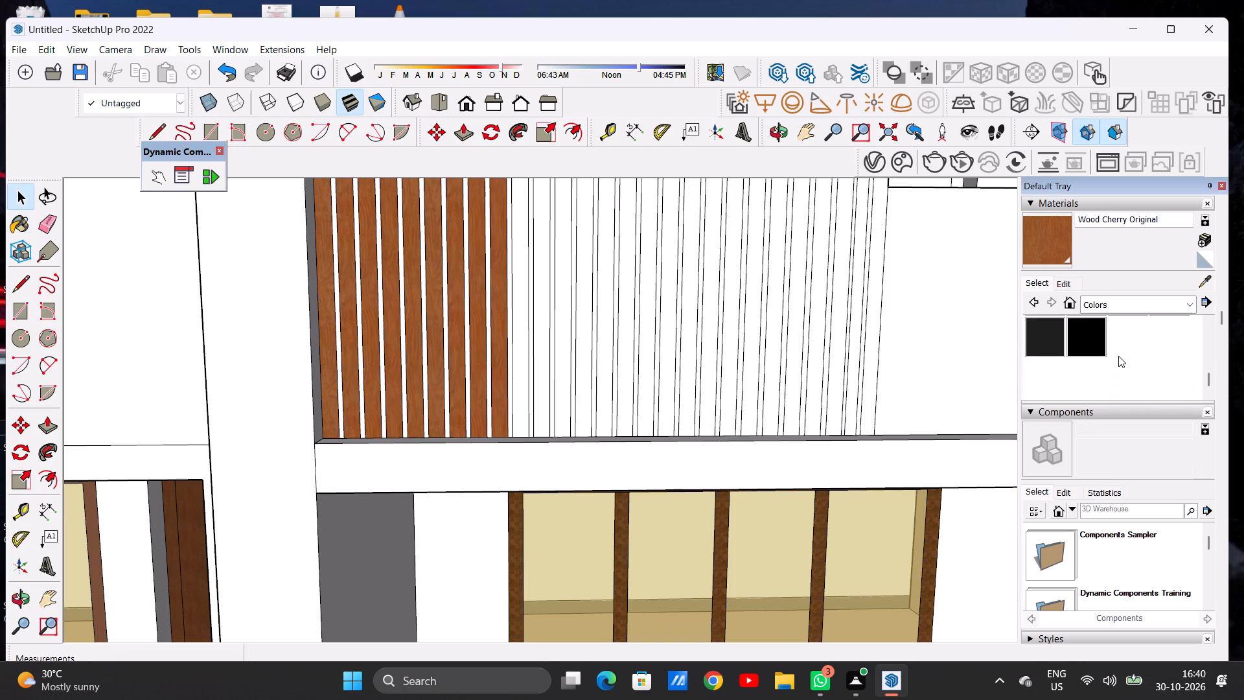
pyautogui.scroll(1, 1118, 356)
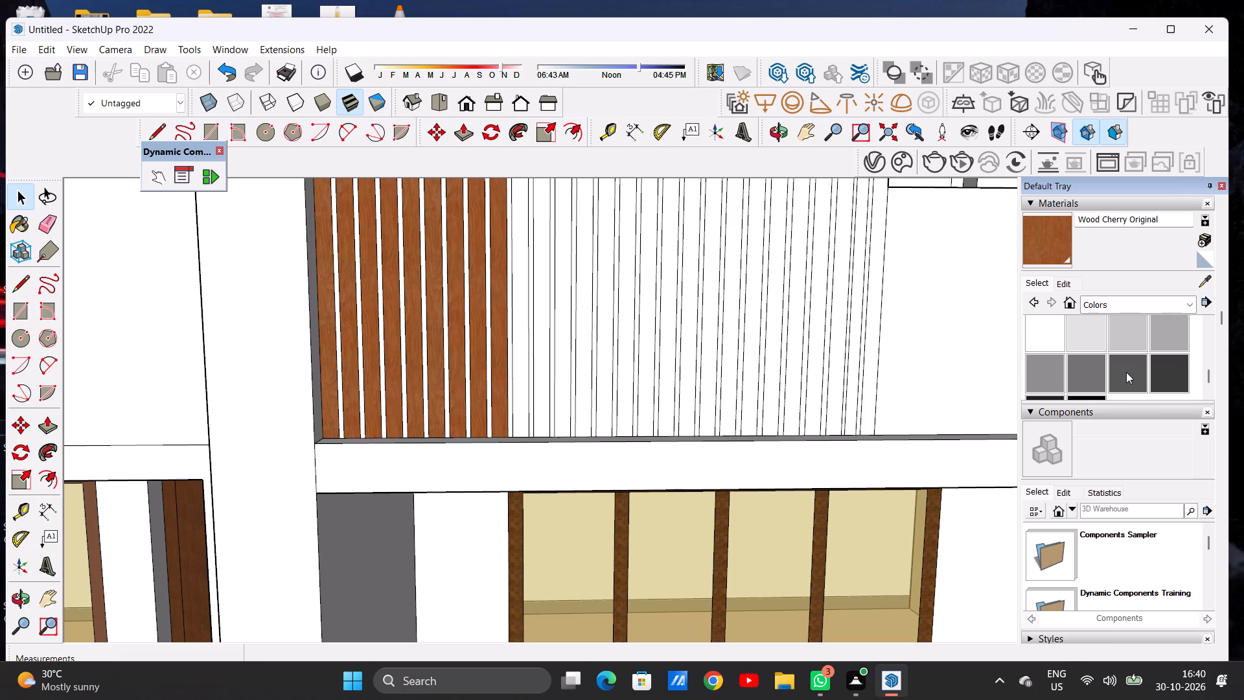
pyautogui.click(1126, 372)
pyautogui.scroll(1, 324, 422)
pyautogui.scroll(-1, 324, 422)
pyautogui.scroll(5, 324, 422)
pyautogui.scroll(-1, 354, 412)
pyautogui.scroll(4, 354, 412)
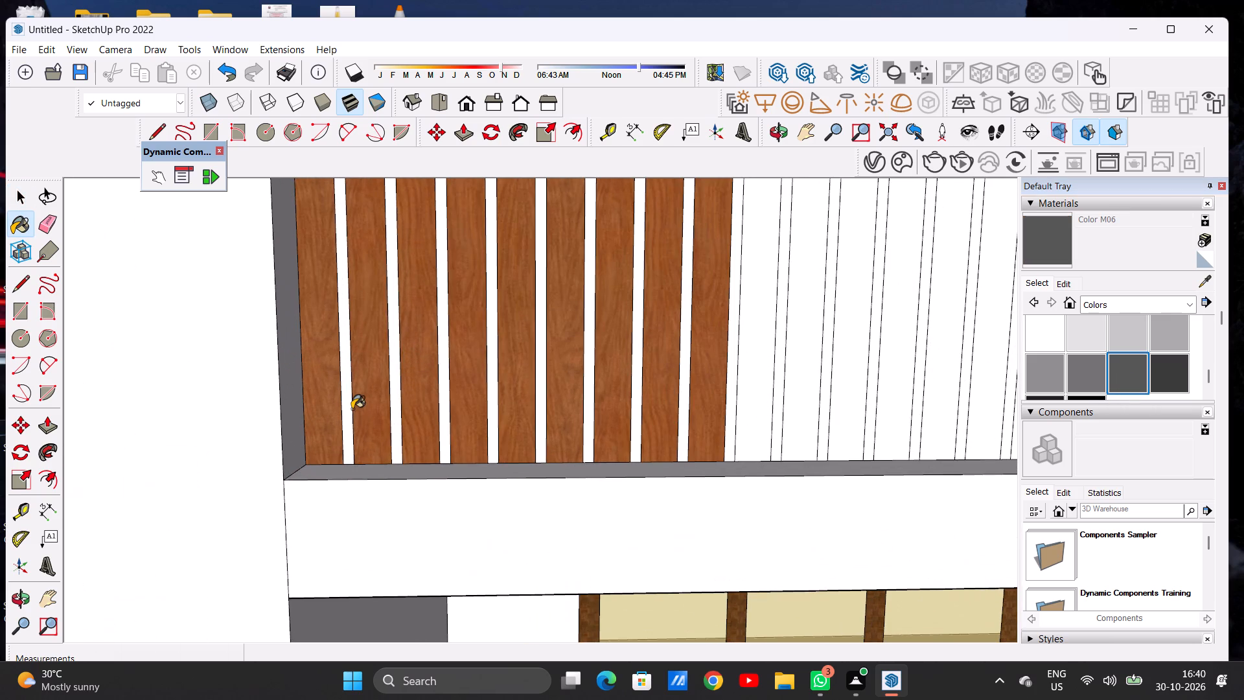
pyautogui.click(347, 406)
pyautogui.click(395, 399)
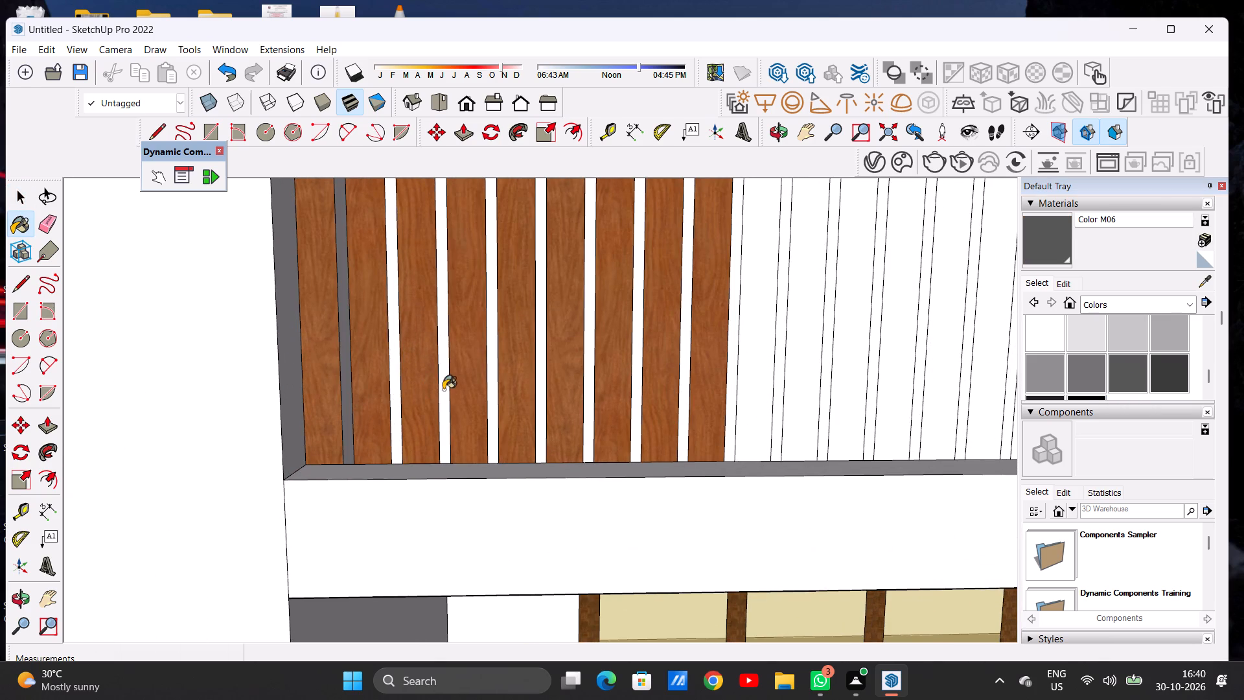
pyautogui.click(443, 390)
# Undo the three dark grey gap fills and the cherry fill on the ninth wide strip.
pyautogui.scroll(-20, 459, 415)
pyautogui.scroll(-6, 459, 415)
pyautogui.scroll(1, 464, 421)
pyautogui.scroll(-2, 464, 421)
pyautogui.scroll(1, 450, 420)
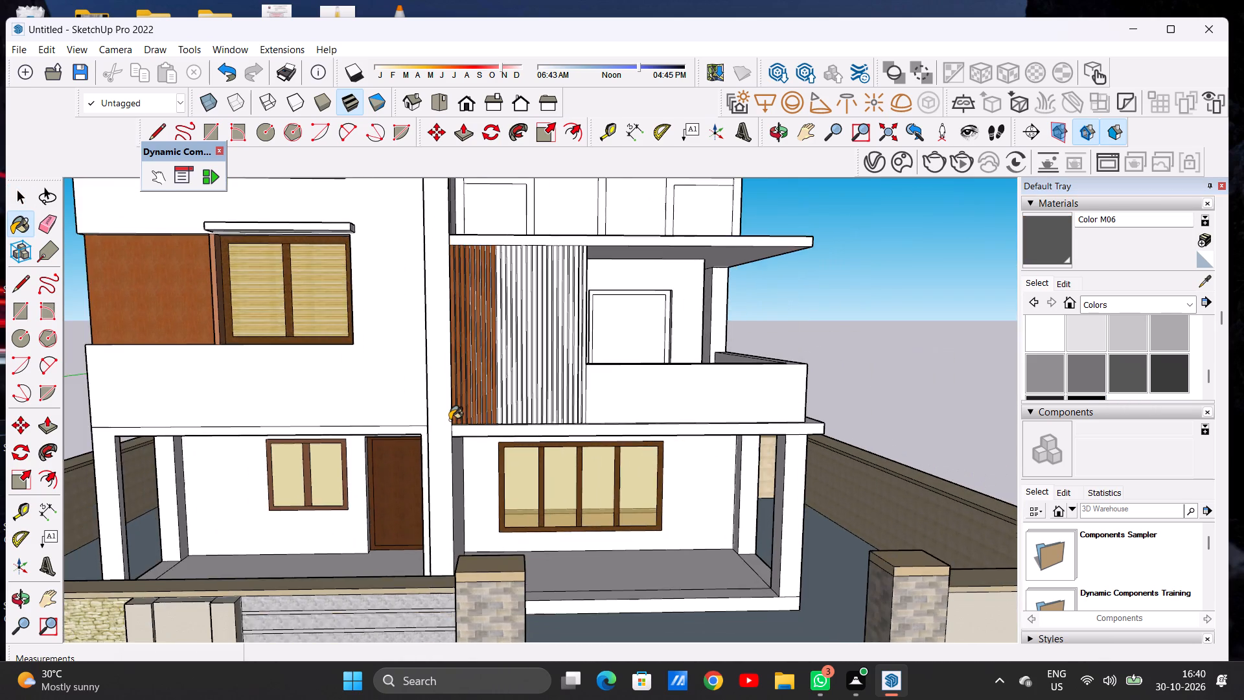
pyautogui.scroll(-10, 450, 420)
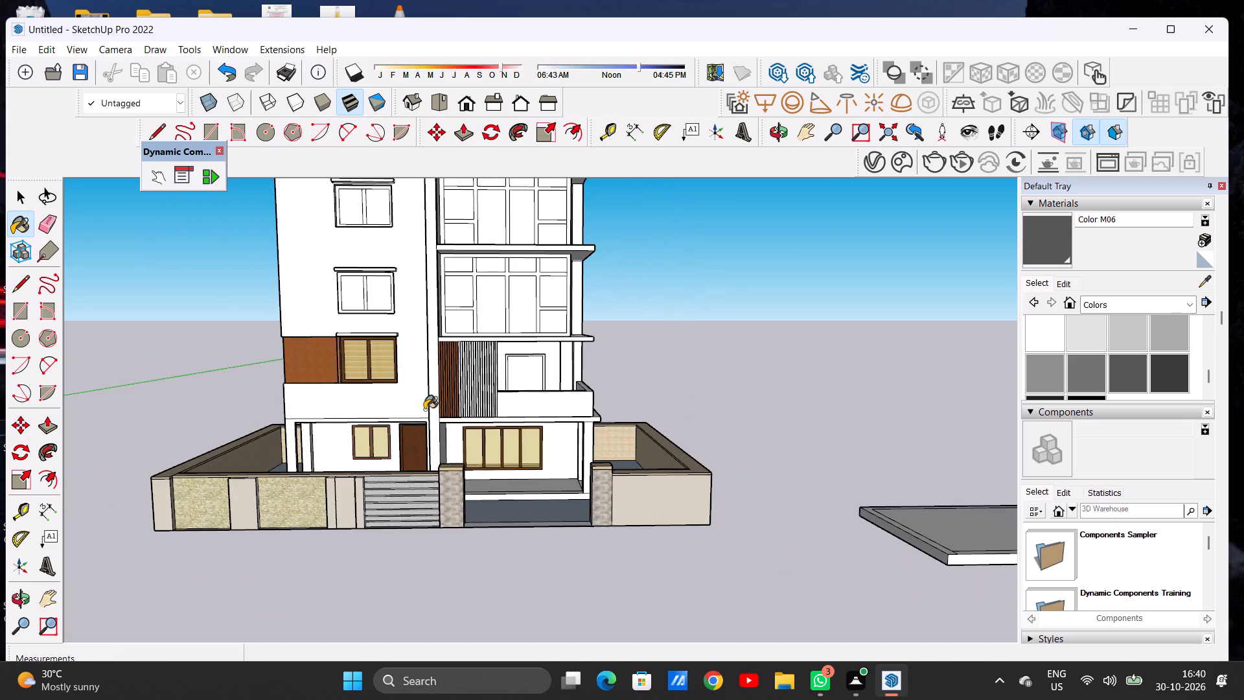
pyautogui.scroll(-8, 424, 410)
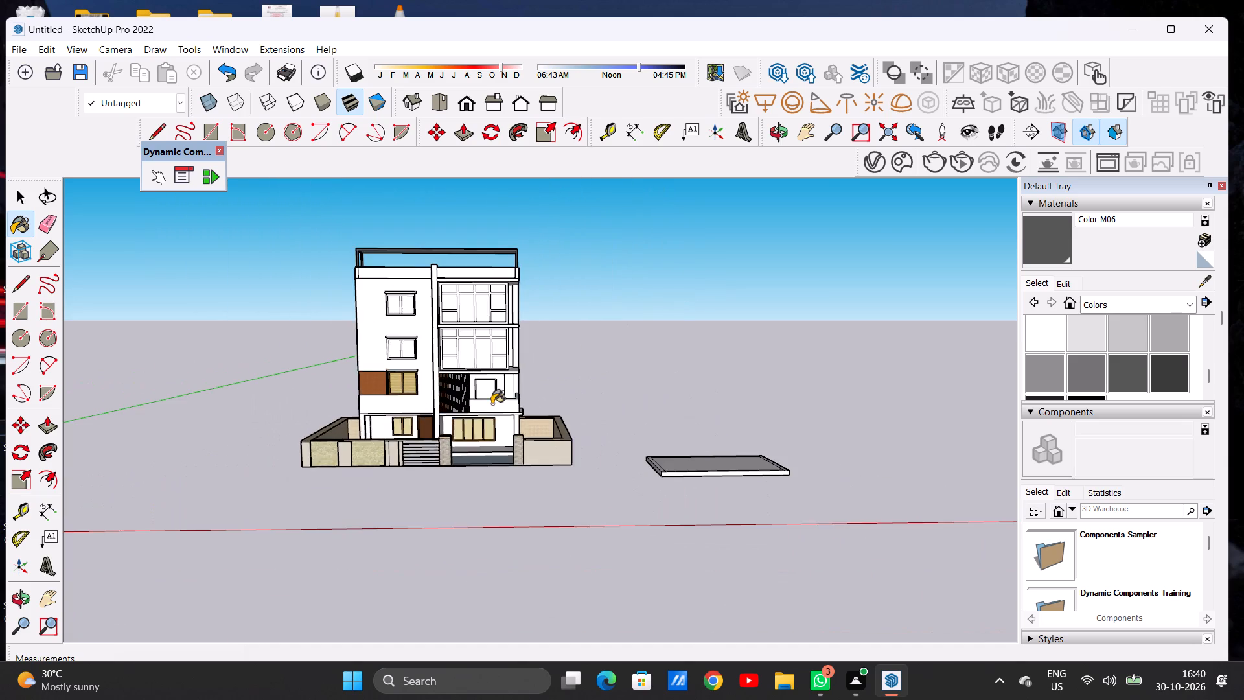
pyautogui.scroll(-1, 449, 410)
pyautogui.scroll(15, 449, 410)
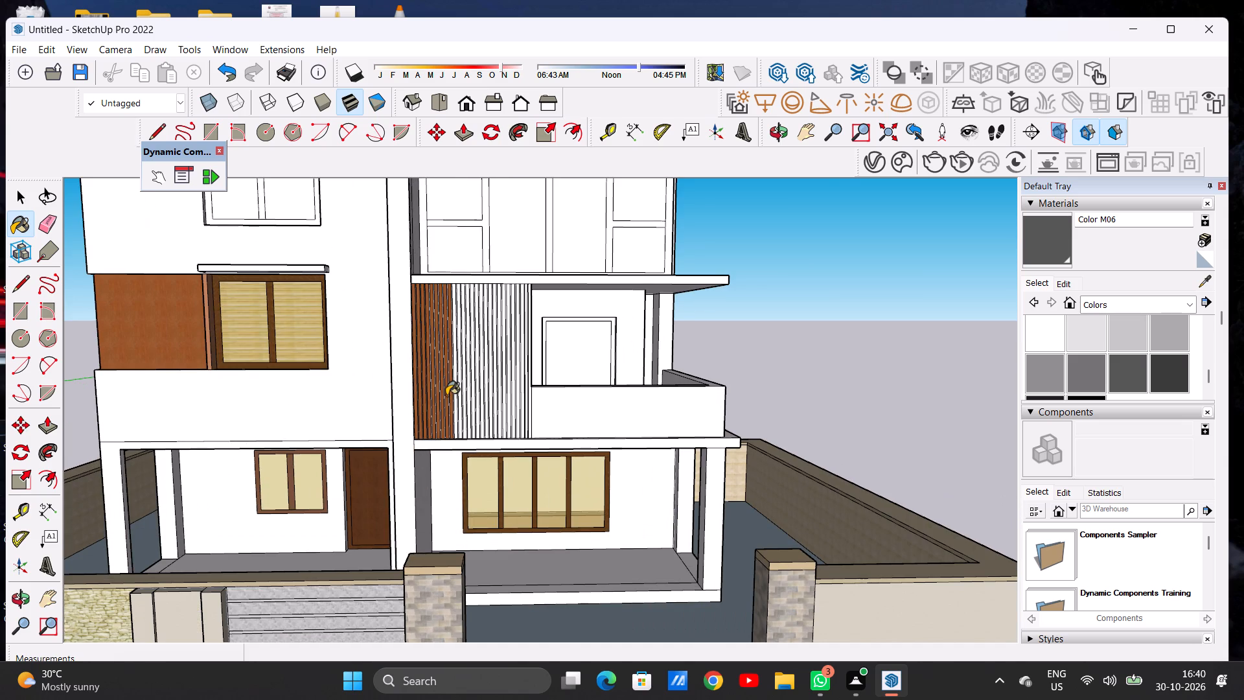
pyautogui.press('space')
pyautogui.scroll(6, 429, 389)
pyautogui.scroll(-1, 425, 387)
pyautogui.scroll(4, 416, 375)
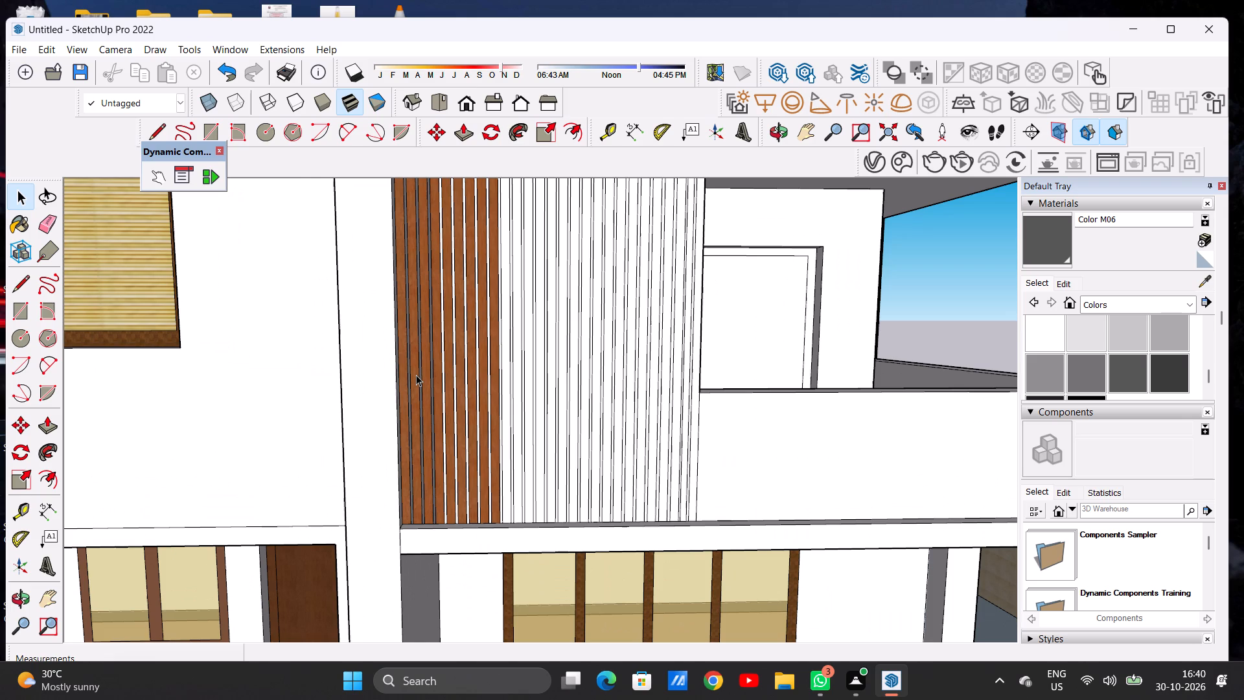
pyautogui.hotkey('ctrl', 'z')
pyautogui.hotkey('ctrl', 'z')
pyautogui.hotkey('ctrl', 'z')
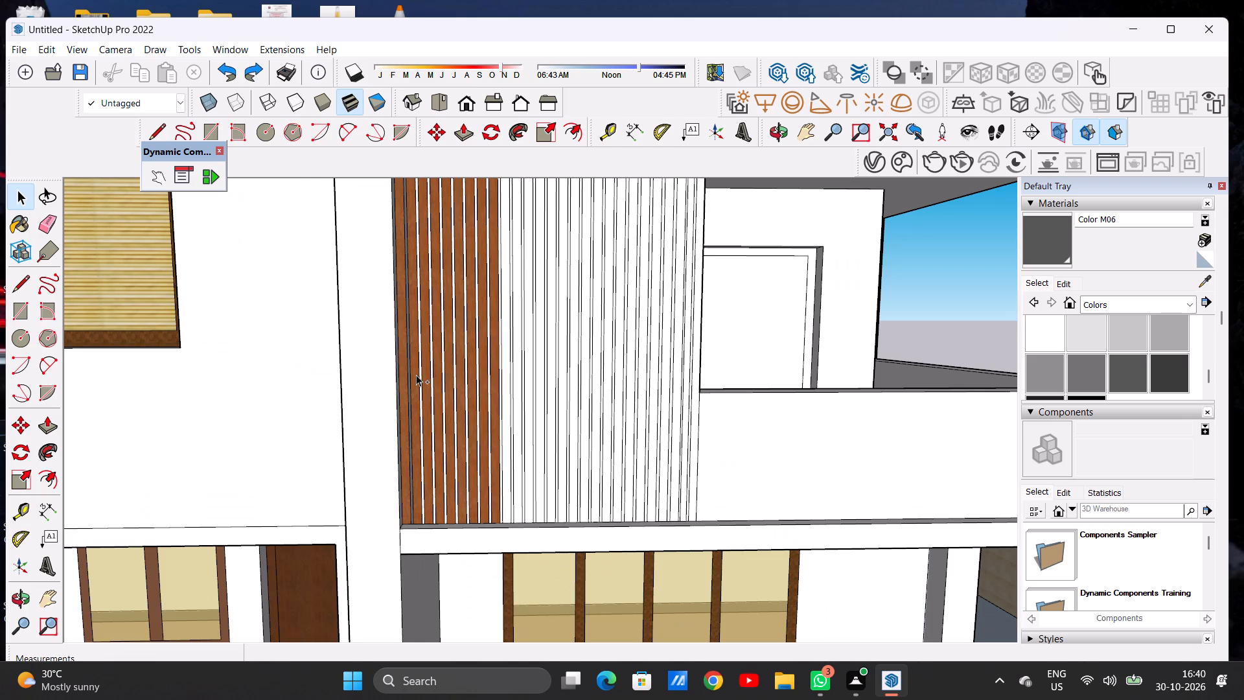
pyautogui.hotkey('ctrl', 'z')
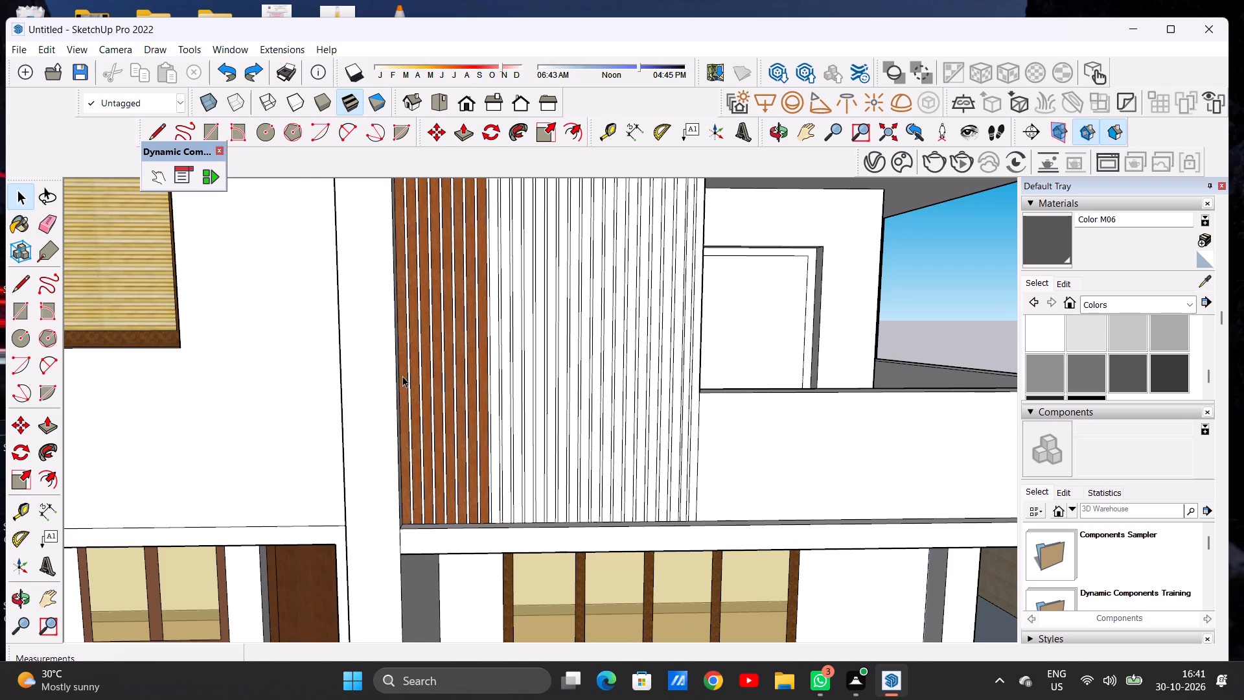
# Apply Wood Cherry Original from the Wood materials to the seven narrow gaps between the eight cherry strips.
pyautogui.click(1092, 302)
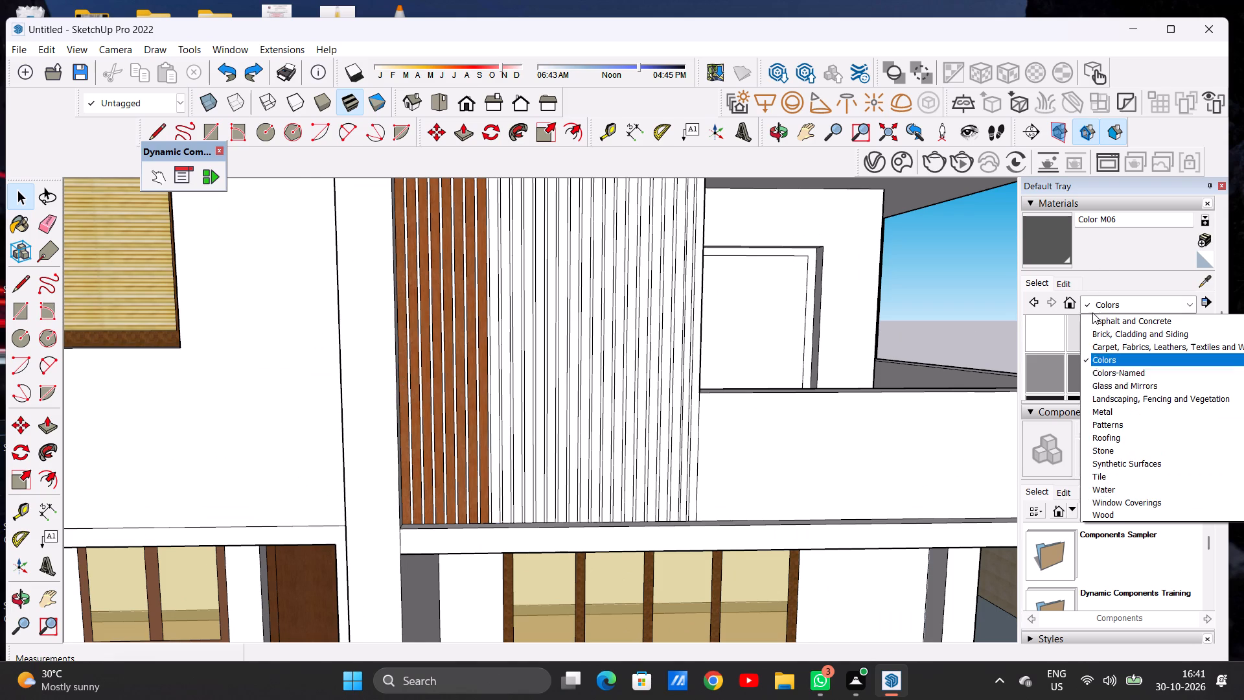
pyautogui.click(1096, 519)
pyautogui.click(1131, 333)
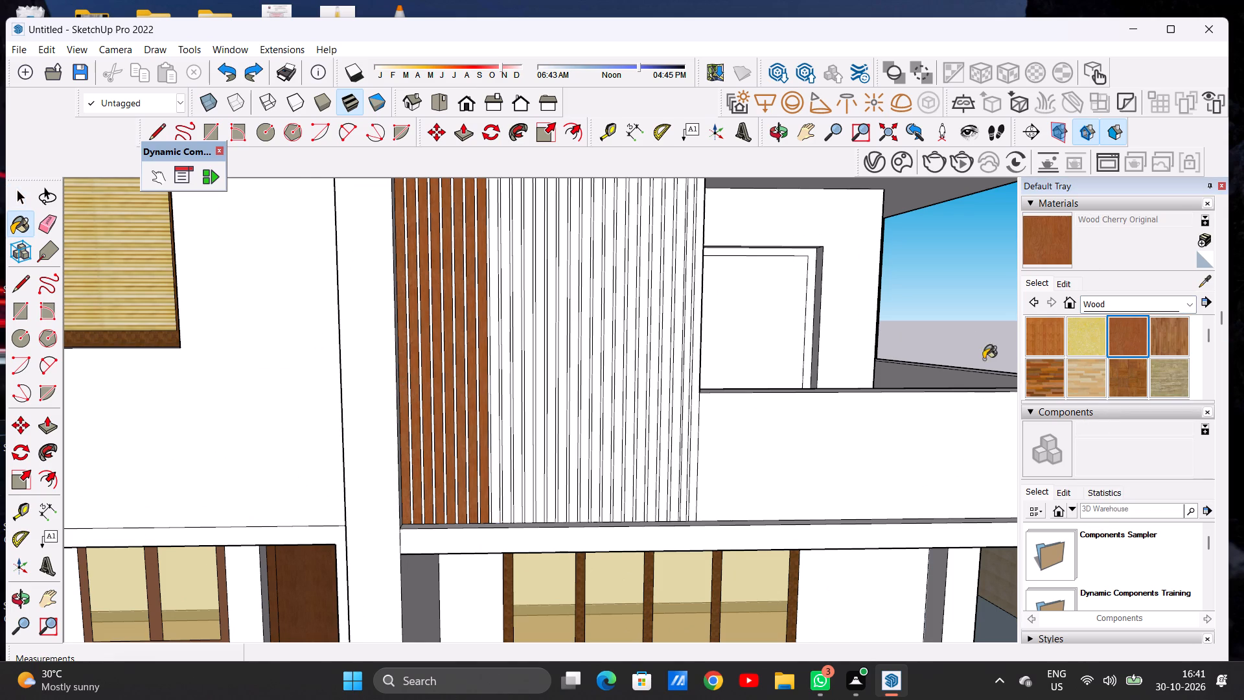
pyautogui.scroll(11, 389, 485)
pyautogui.scroll(-1, 425, 486)
pyautogui.scroll(3, 425, 486)
pyautogui.click(438, 480)
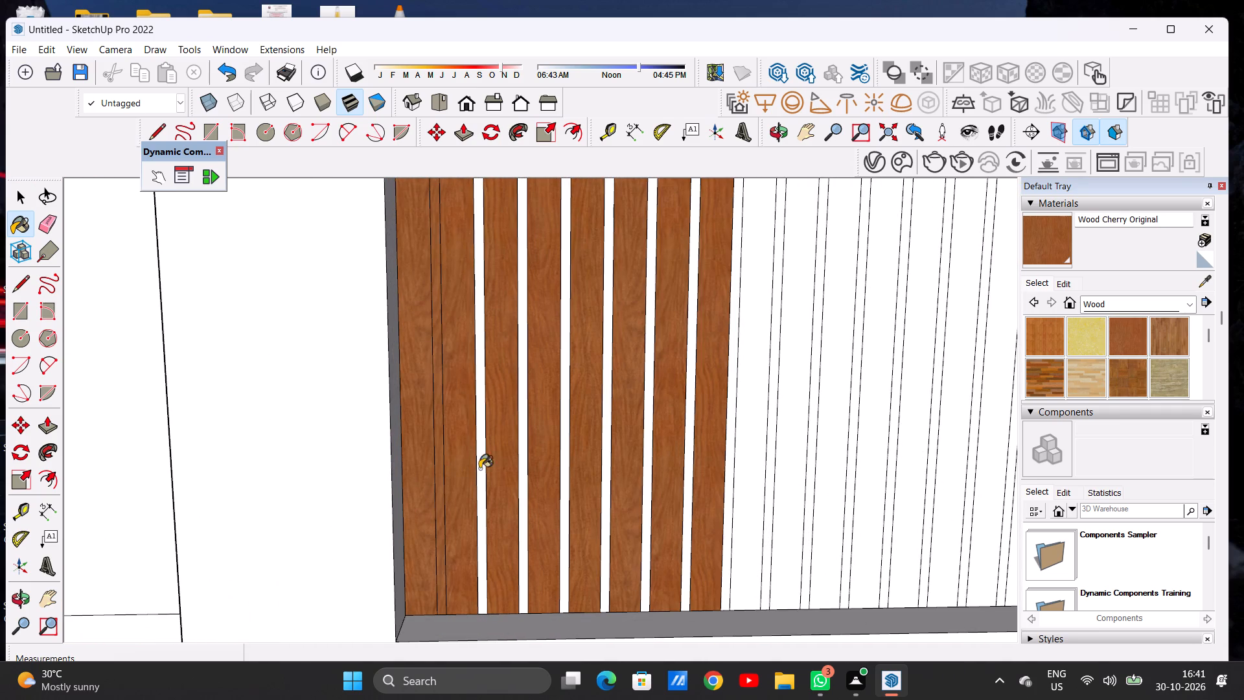
pyautogui.click(479, 468)
pyautogui.click(522, 467)
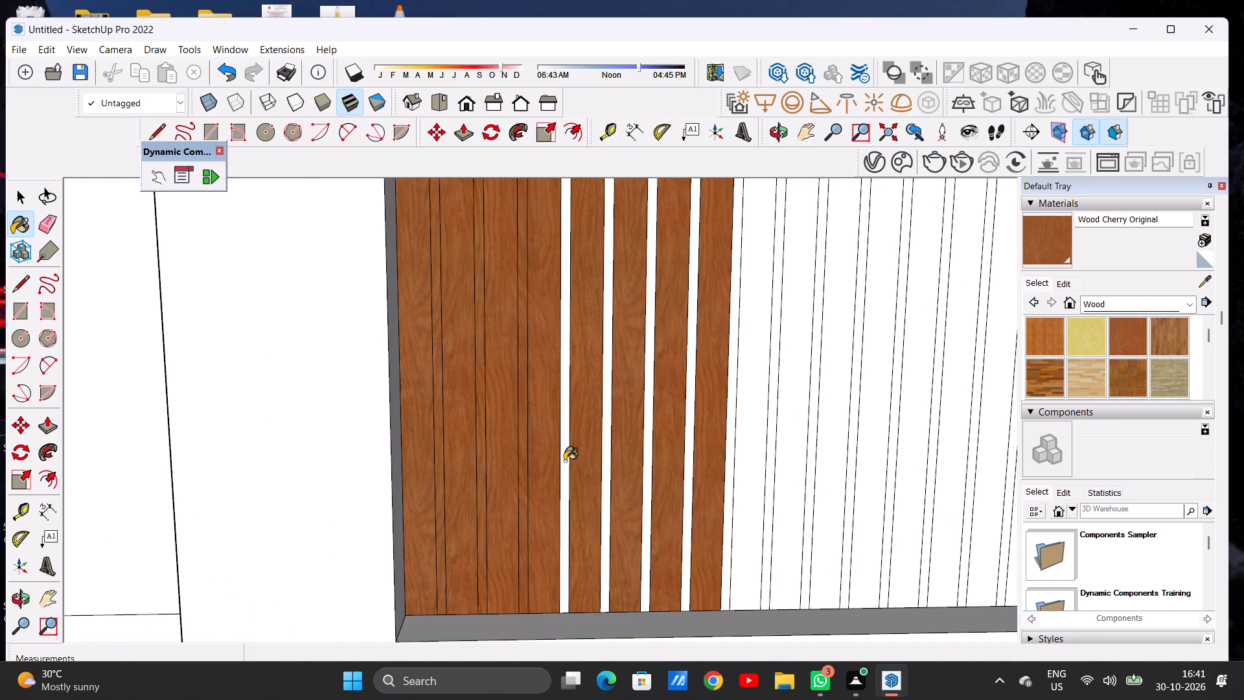
pyautogui.click(562, 463)
pyautogui.click(608, 461)
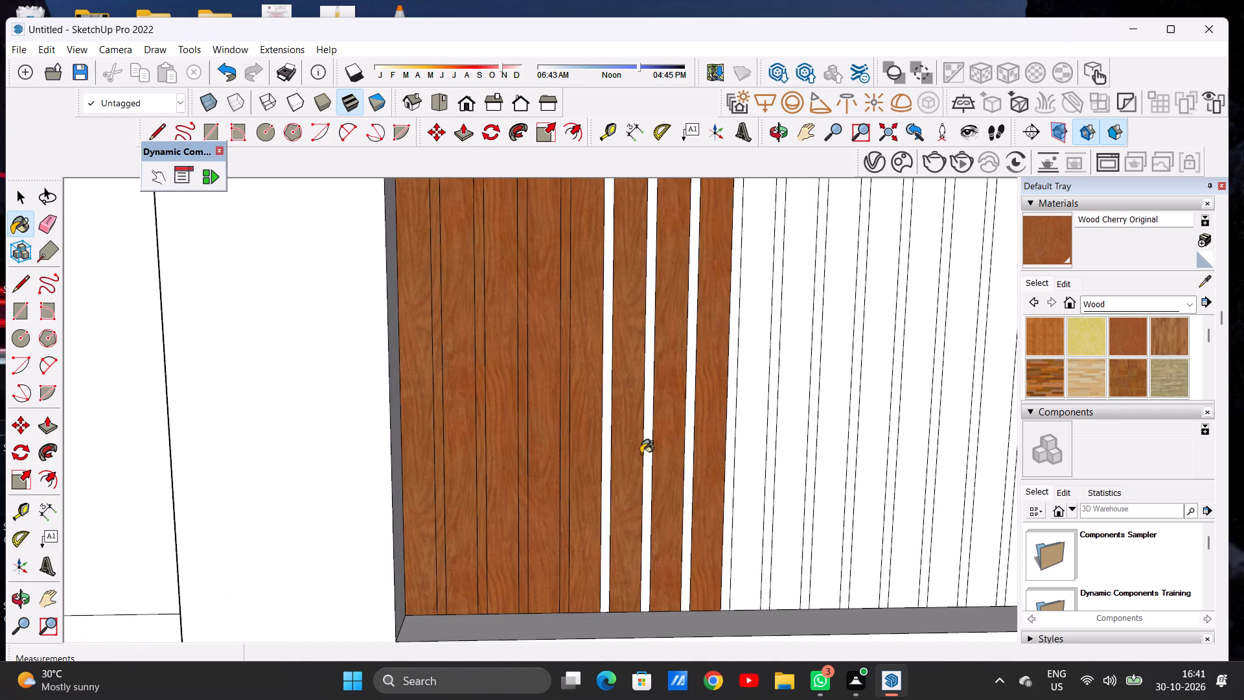
pyautogui.click(647, 454)
pyautogui.click(689, 445)
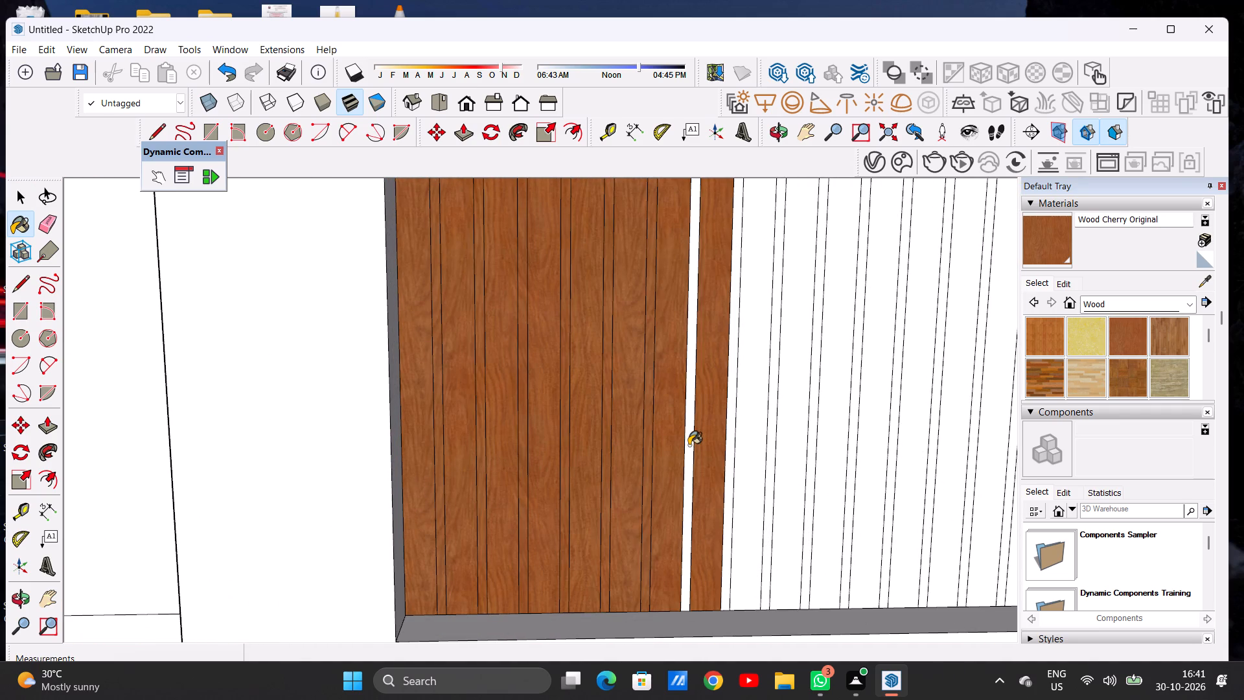
# Apply Wood Cherry Original to the next narrow gap and wide strip beside the cherry part of the panel.
pyautogui.scroll(-20, 535, 465)
pyautogui.scroll(-6, 535, 465)
pyautogui.scroll(6, 550, 456)
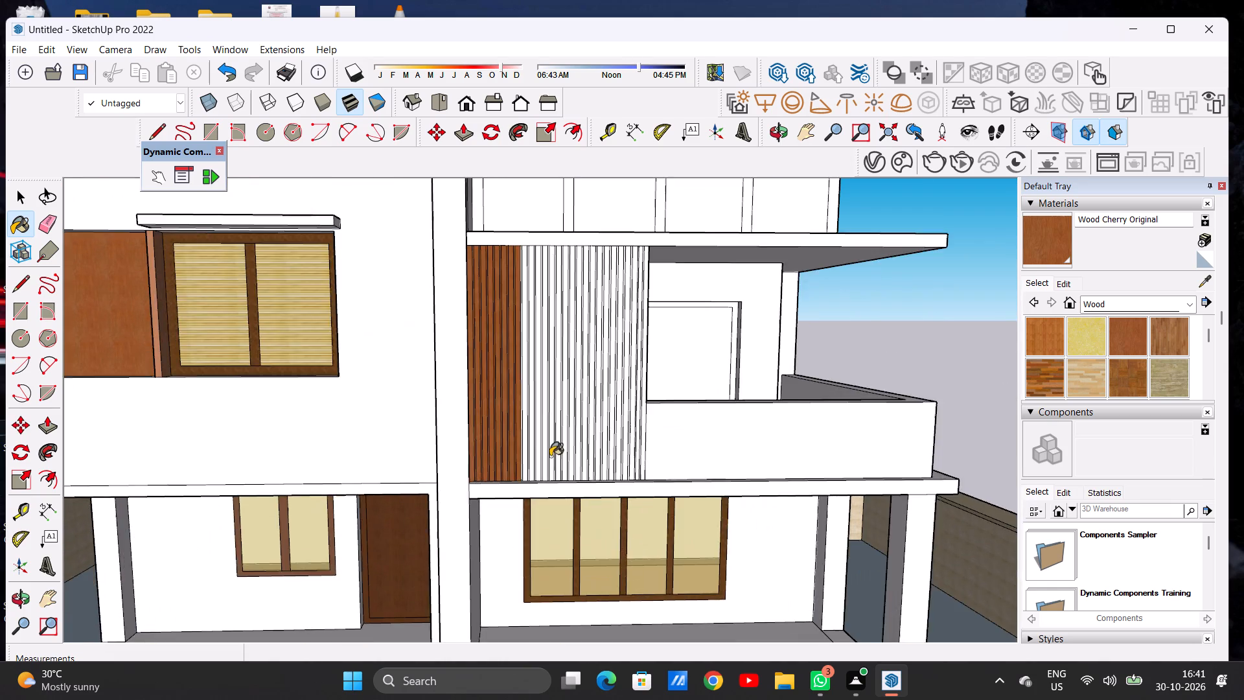
pyautogui.scroll(19, 542, 456)
pyautogui.scroll(-1, 518, 515)
pyautogui.scroll(1, 518, 515)
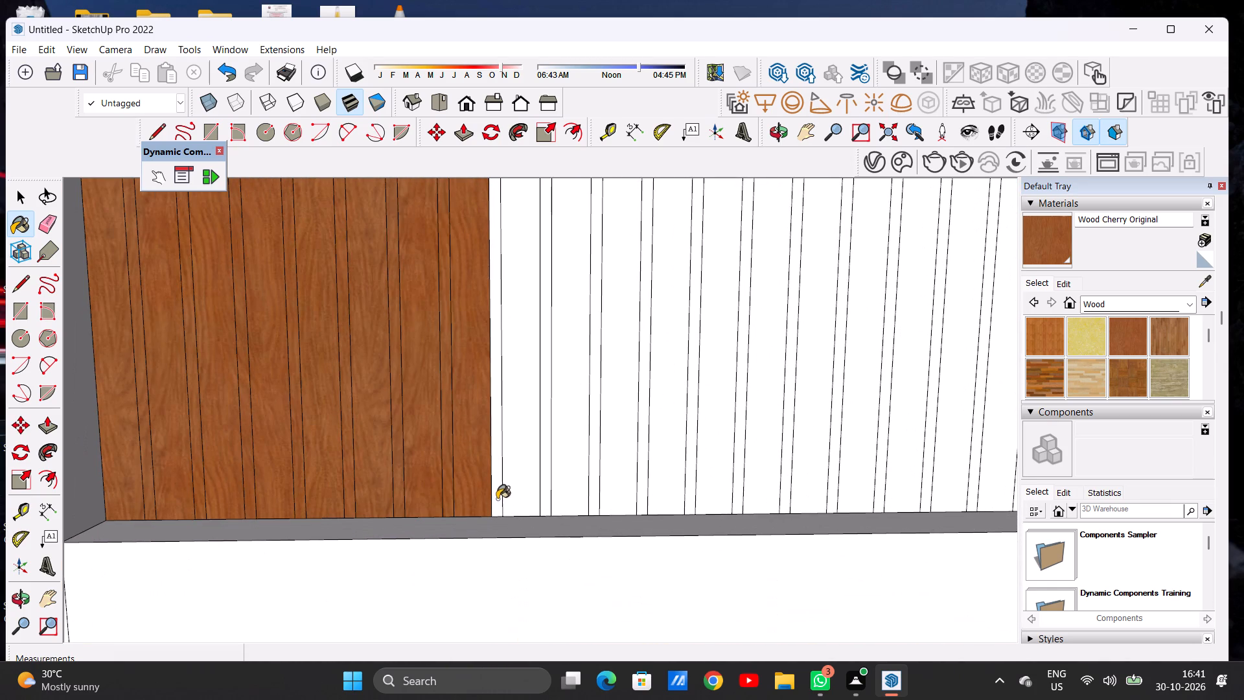
pyautogui.click(497, 499)
pyautogui.click(528, 495)
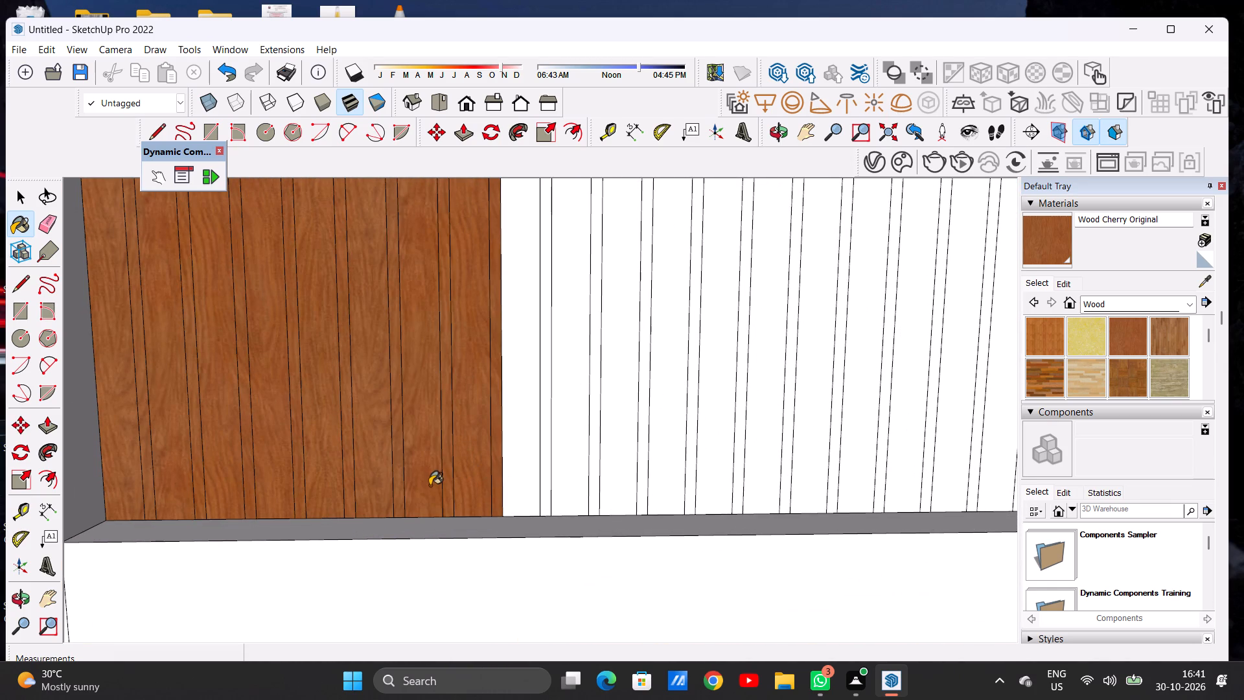
# Continue the Wood Cherry Original fill across the next two narrow gaps and two wide strips of the panel.
pyautogui.scroll(-20, 423, 476)
pyautogui.scroll(9, 474, 482)
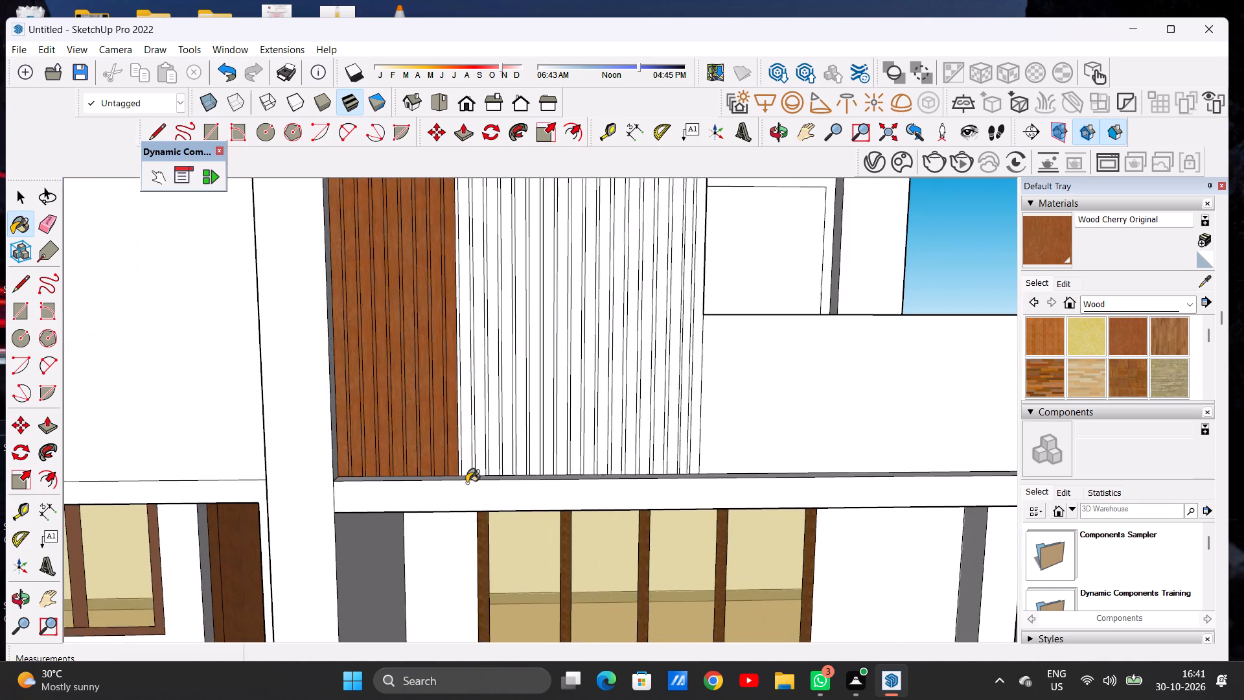
pyautogui.scroll(11, 466, 483)
pyautogui.scroll(-1, 473, 465)
pyautogui.click(424, 444)
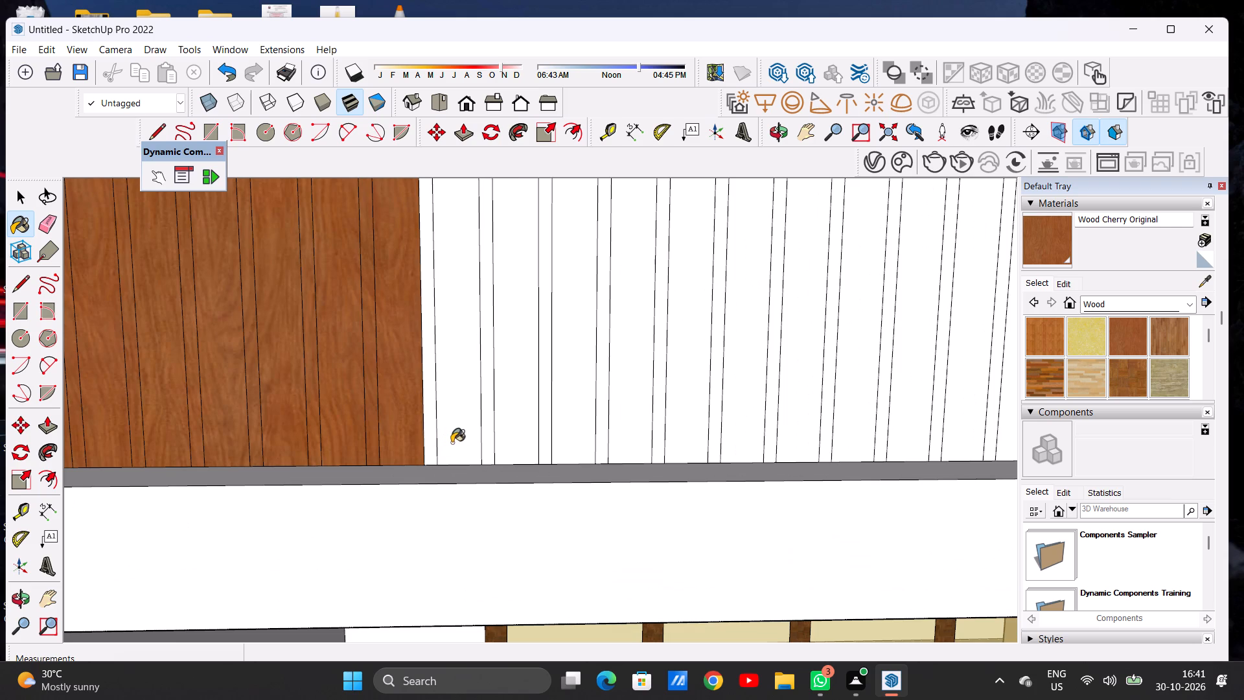
pyautogui.click(426, 446)
pyautogui.click(459, 447)
pyautogui.click(488, 447)
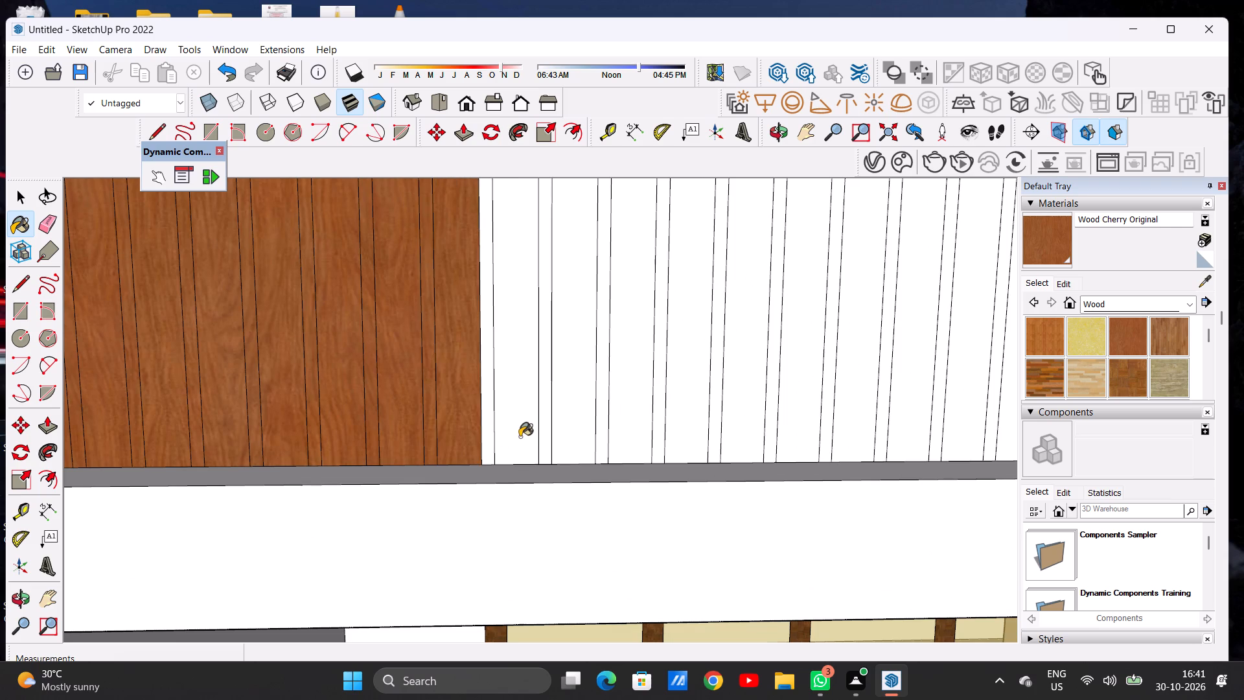
pyautogui.click(520, 437)
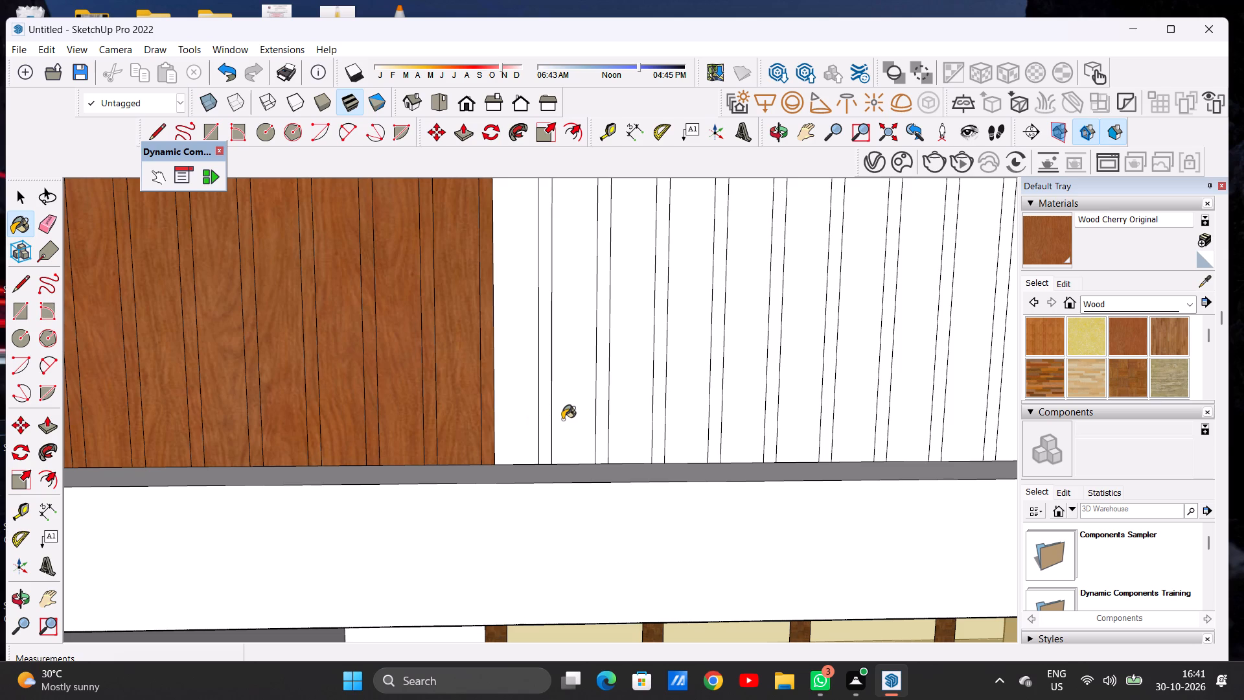
# Apply Wood Cherry Original to the next three narrow gaps and the two wide strips between them.
pyautogui.scroll(-8, 548, 404)
pyautogui.scroll(5, 555, 417)
pyautogui.scroll(-1, 553, 417)
pyautogui.scroll(9, 553, 417)
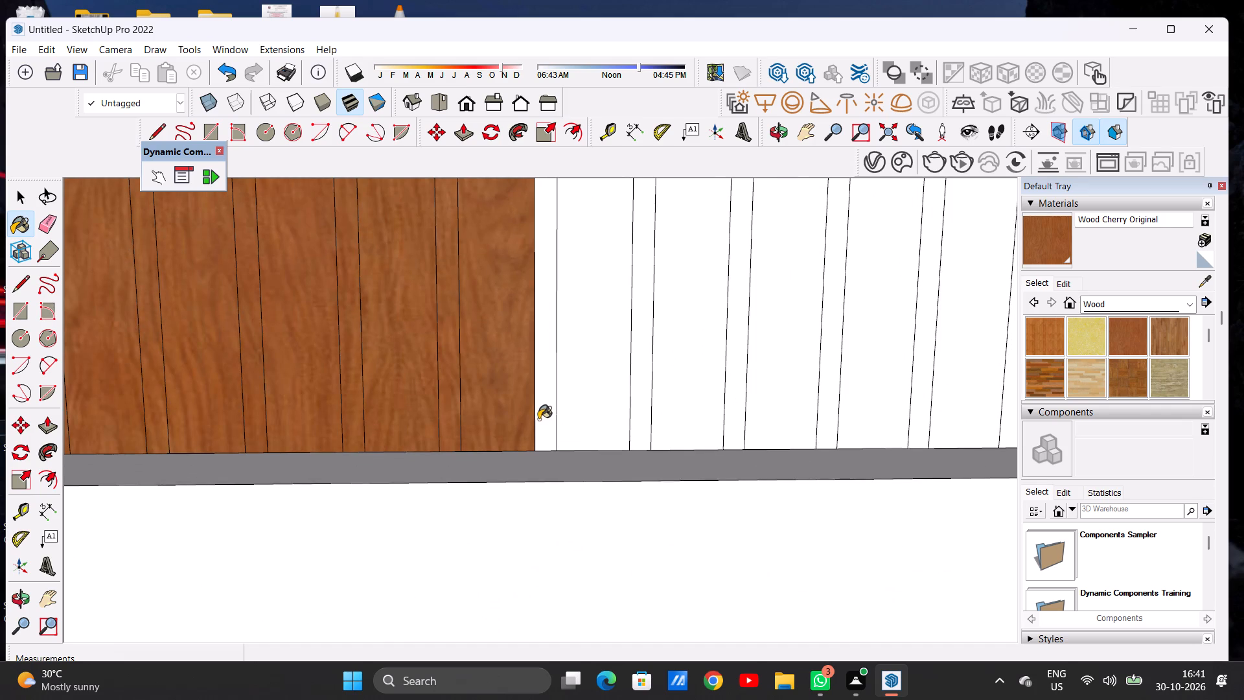
pyautogui.click(538, 419)
pyautogui.click(599, 404)
pyautogui.click(639, 405)
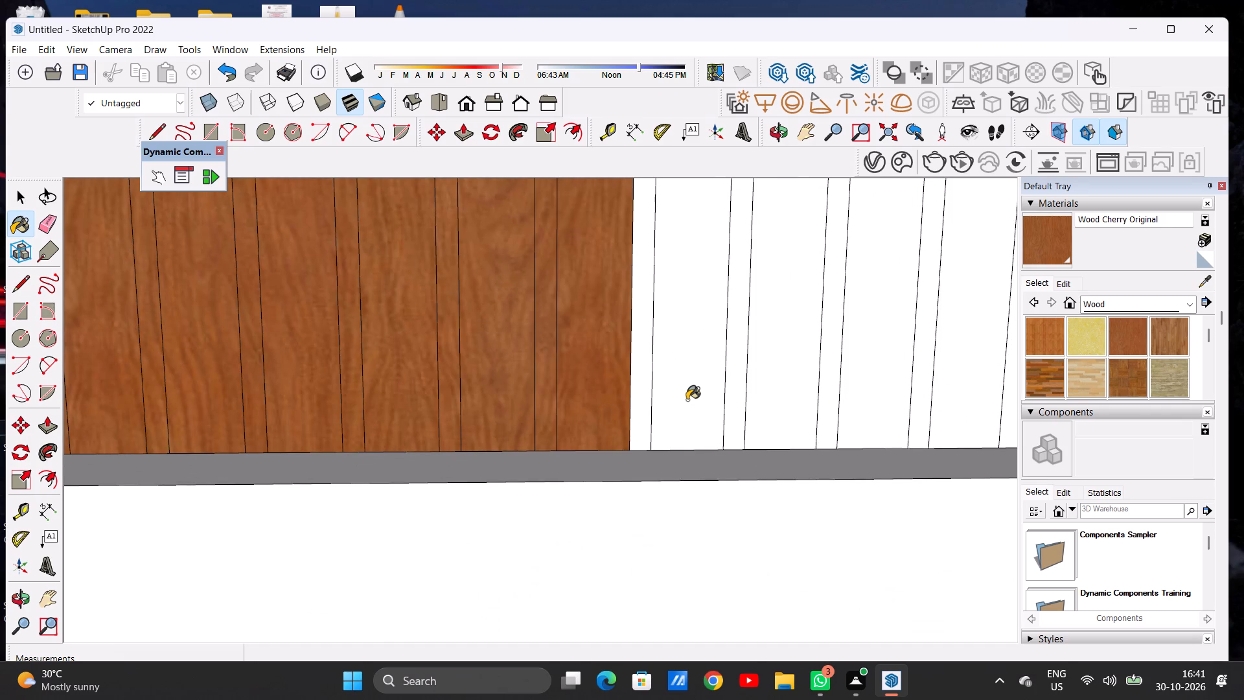
pyautogui.click(687, 400)
pyautogui.click(730, 401)
pyautogui.scroll(-8, 572, 426)
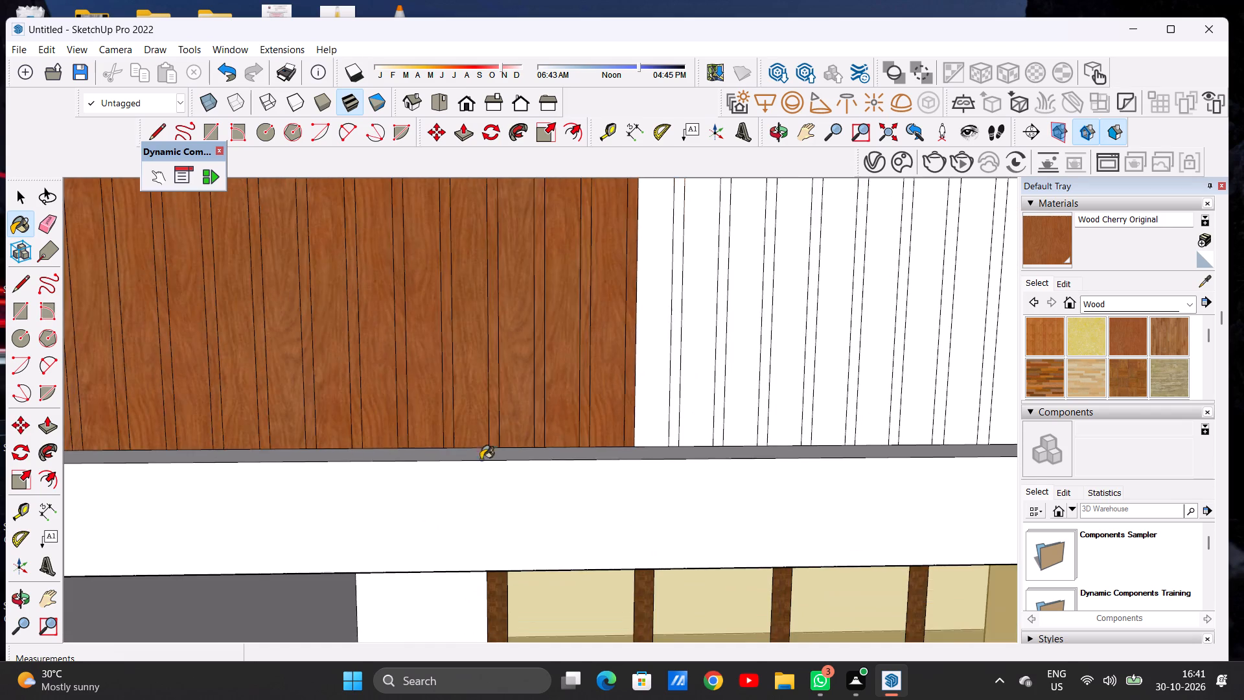
# Apply Wood Cherry Original to the next three wide strips and the two narrow gaps between them.
pyautogui.scroll(-9, 481, 460)
pyautogui.scroll(-3, 435, 425)
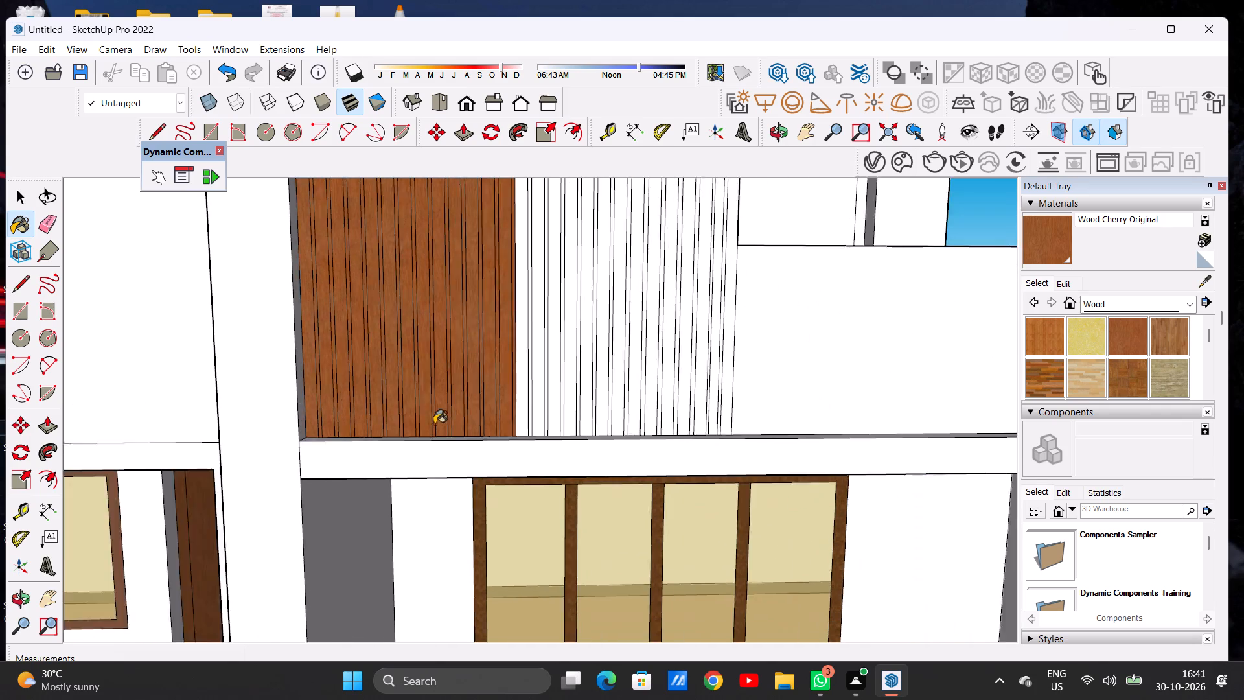
pyautogui.scroll(-3, 434, 424)
pyautogui.scroll(20, 547, 410)
pyautogui.click(490, 447)
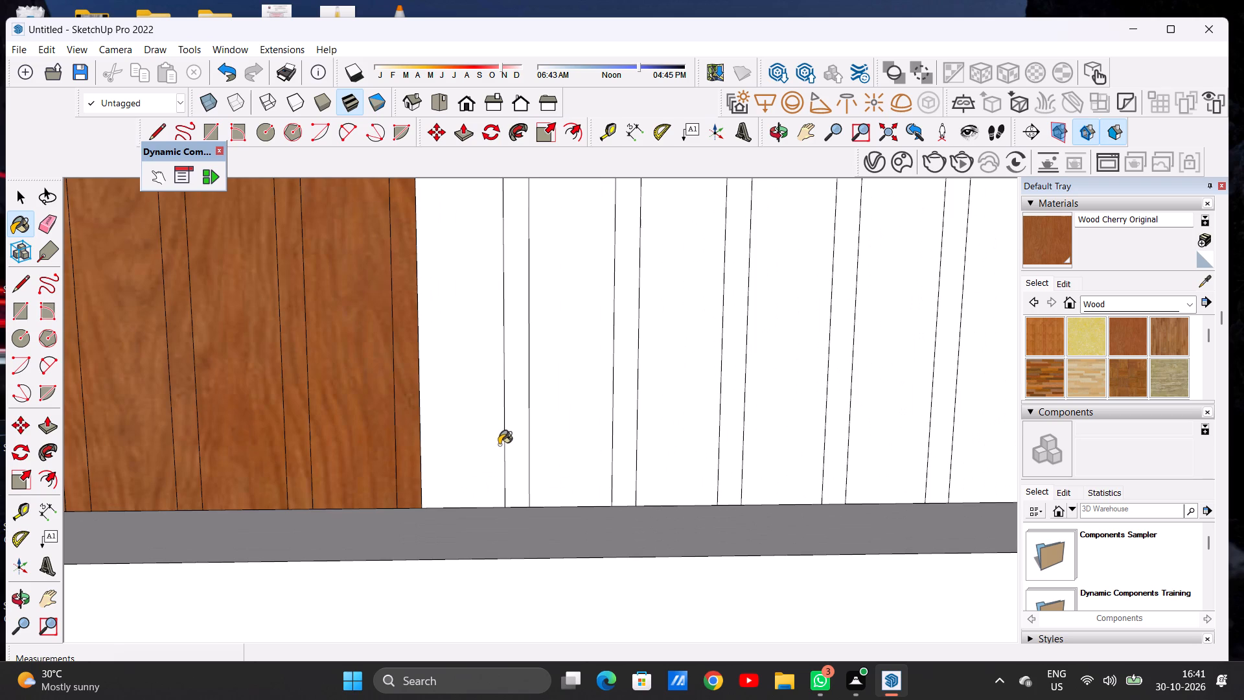
pyautogui.click(515, 436)
pyautogui.click(559, 432)
pyautogui.click(620, 431)
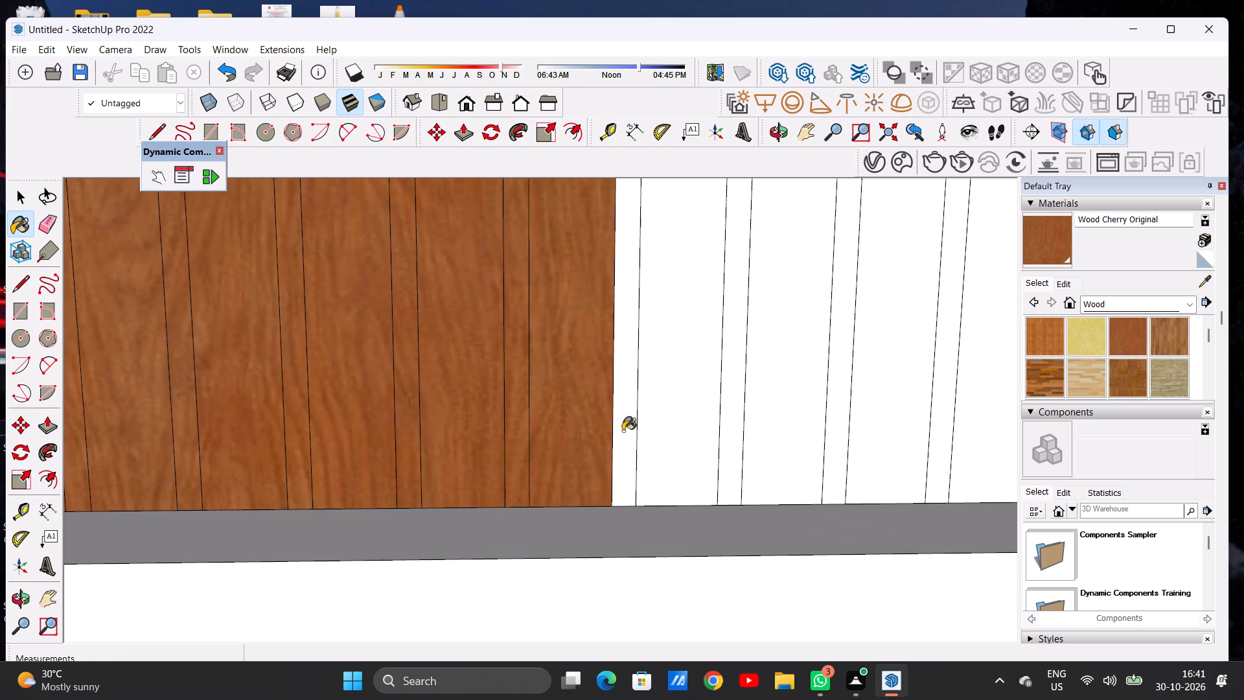
pyautogui.click(667, 427)
# Fill the following two narrow gaps and two wide strips of the panel with Wood Cherry Original.
pyautogui.scroll(-13, 454, 448)
pyautogui.scroll(13, 579, 445)
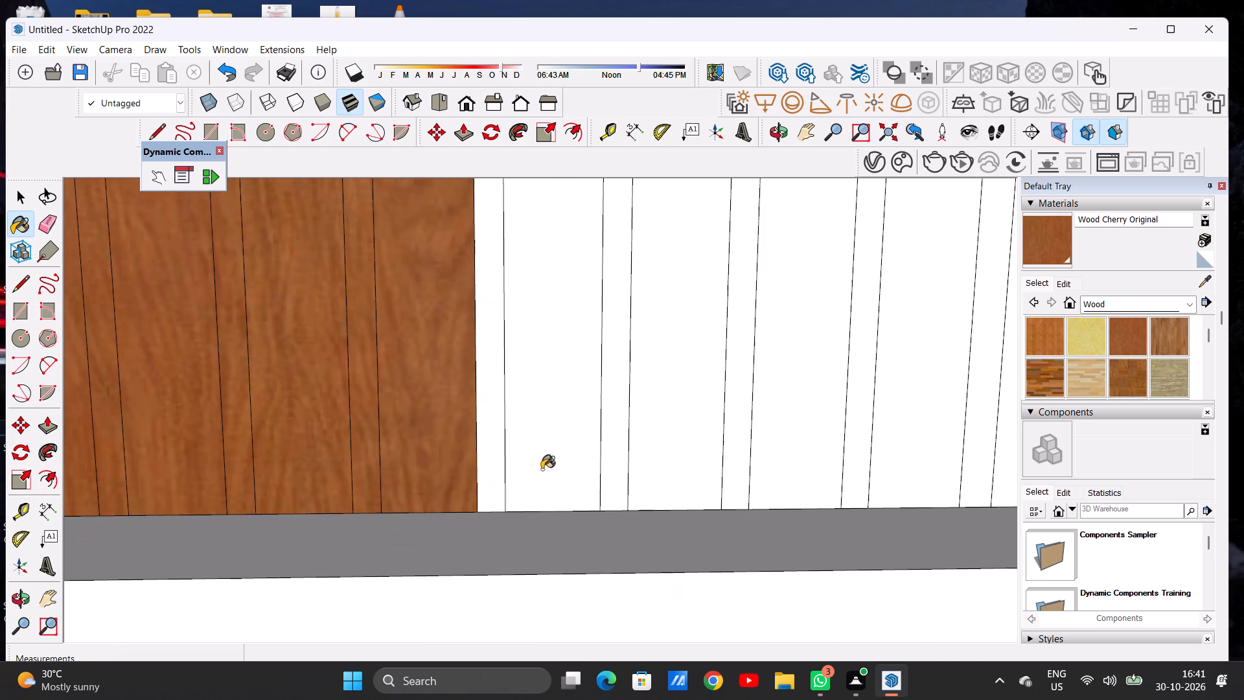
pyautogui.click(490, 473)
pyautogui.click(548, 460)
pyautogui.click(616, 450)
pyautogui.click(659, 449)
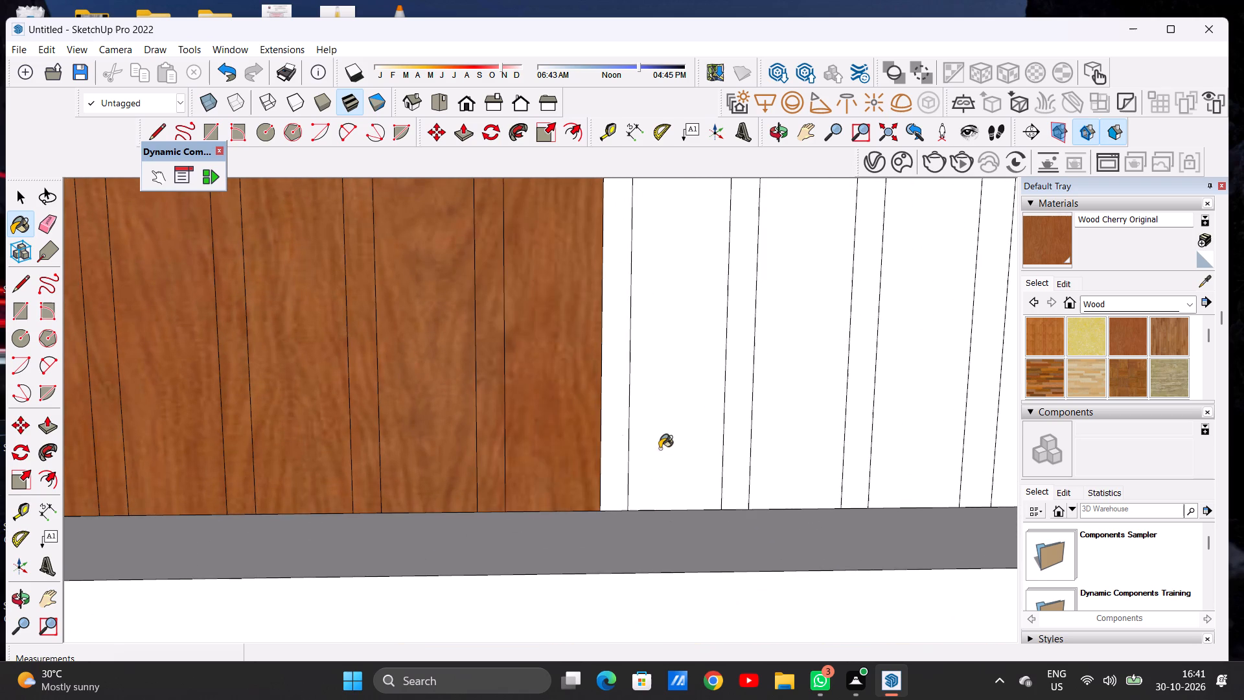
# Extend the Wood Cherry Original fill over three more narrow gaps and three more wide strips towards the balcony.
pyautogui.scroll(-7, 503, 456)
pyautogui.scroll(-8, 442, 464)
pyautogui.scroll(7, 604, 443)
pyautogui.scroll(7, 525, 458)
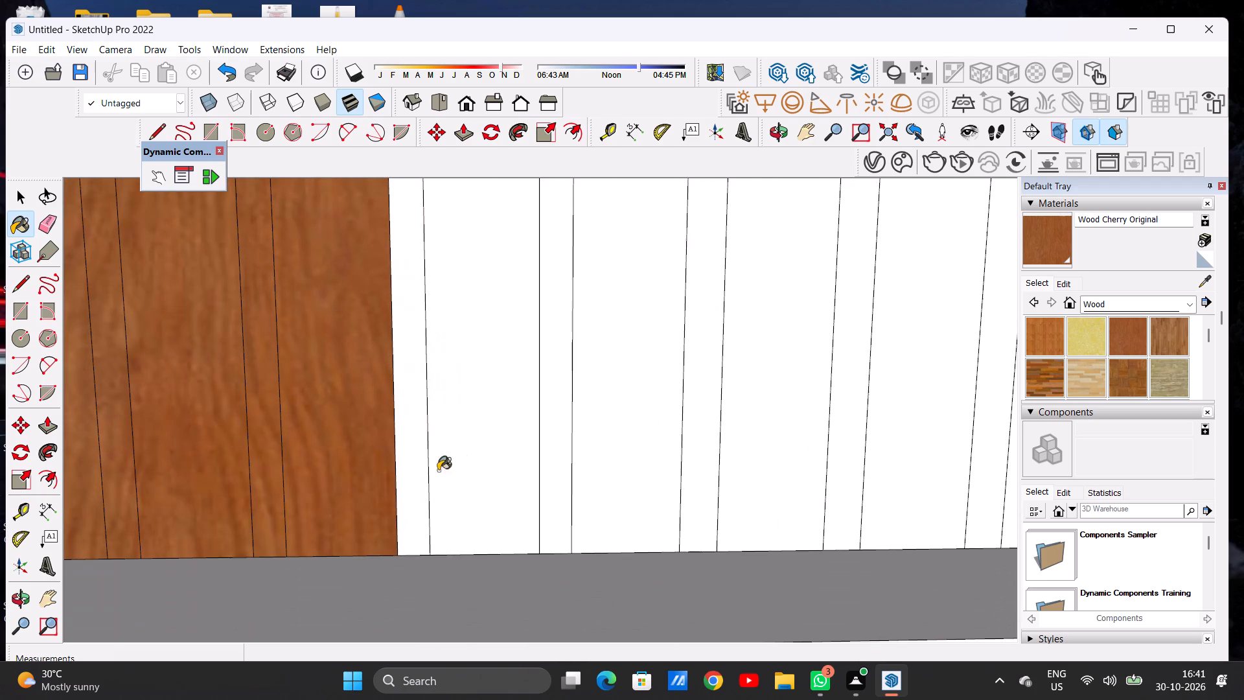
pyautogui.click(409, 475)
pyautogui.click(488, 459)
pyautogui.click(553, 460)
pyautogui.click(605, 452)
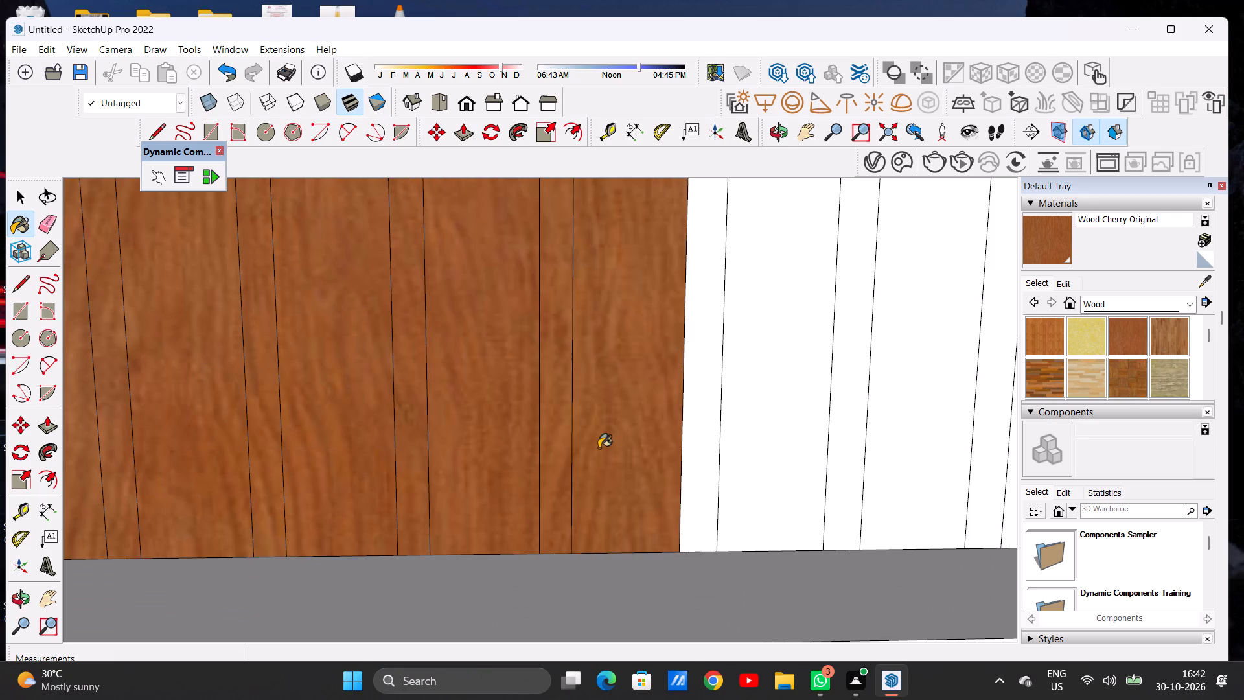
pyautogui.click(697, 461)
pyautogui.click(754, 453)
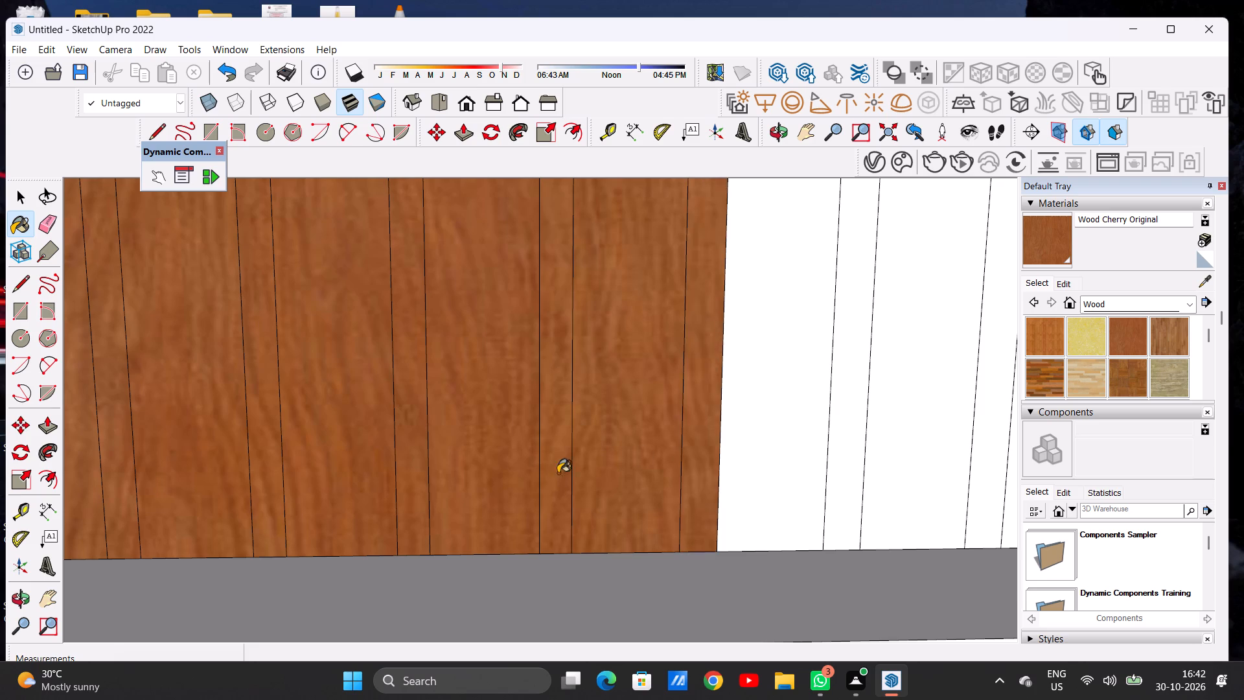
# Paint the next three narrow gaps and three wide strips with Wood Cherry Original, leaving the last six strips by the balcony.
pyautogui.scroll(-7, 508, 482)
pyautogui.scroll(-7, 340, 495)
pyautogui.scroll(6, 741, 497)
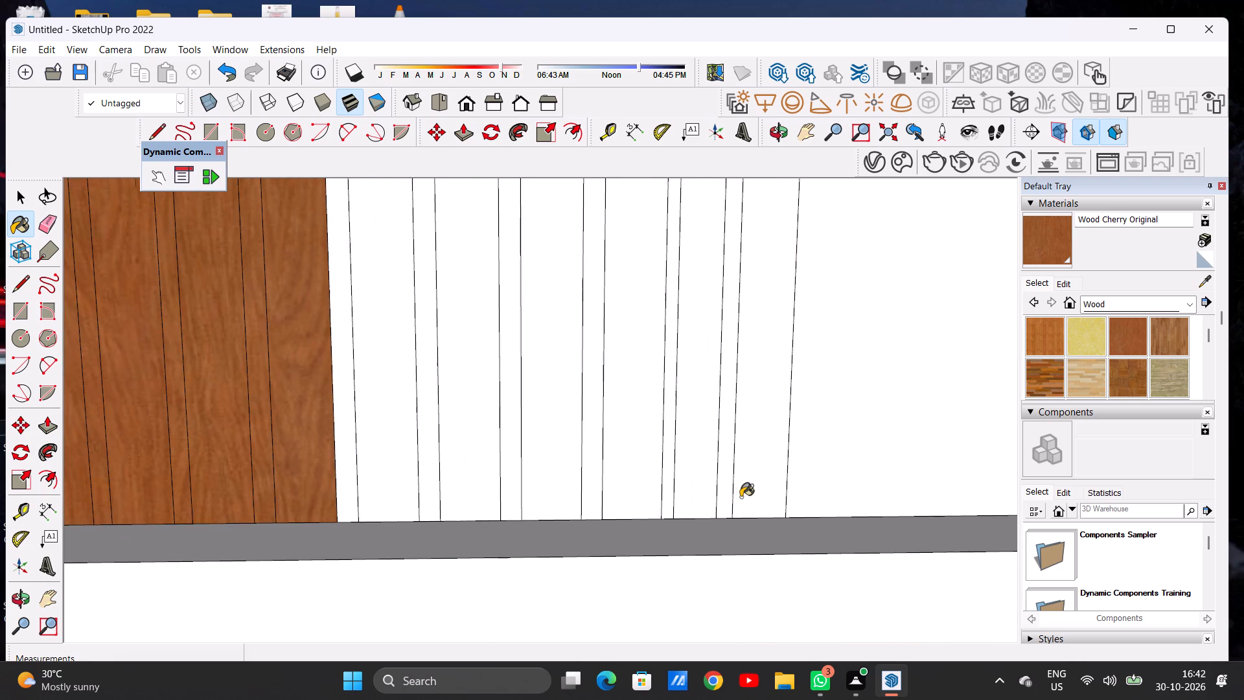
pyautogui.click(346, 502)
pyautogui.click(376, 482)
pyautogui.click(428, 485)
pyautogui.click(476, 483)
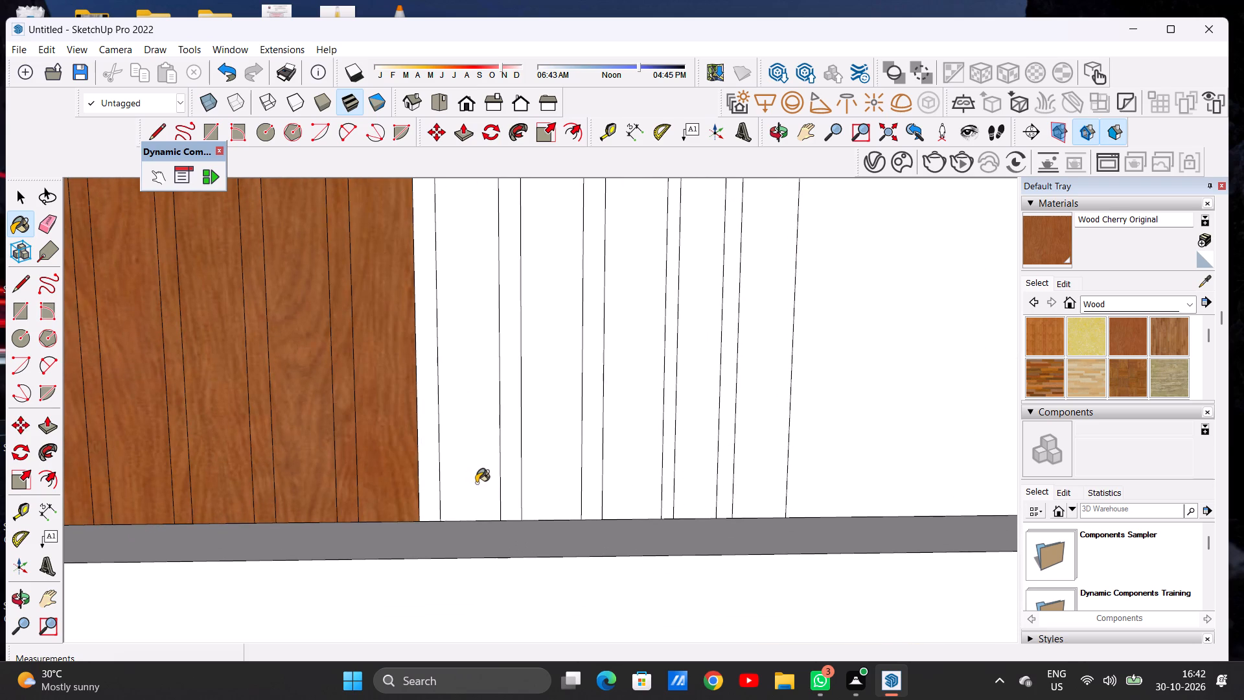
pyautogui.click(509, 478)
pyautogui.click(553, 475)
# Apply Wood Cherry Original to the last three narrow gaps and three wide strips at the panel's balcony end.
pyautogui.scroll(-9, 444, 491)
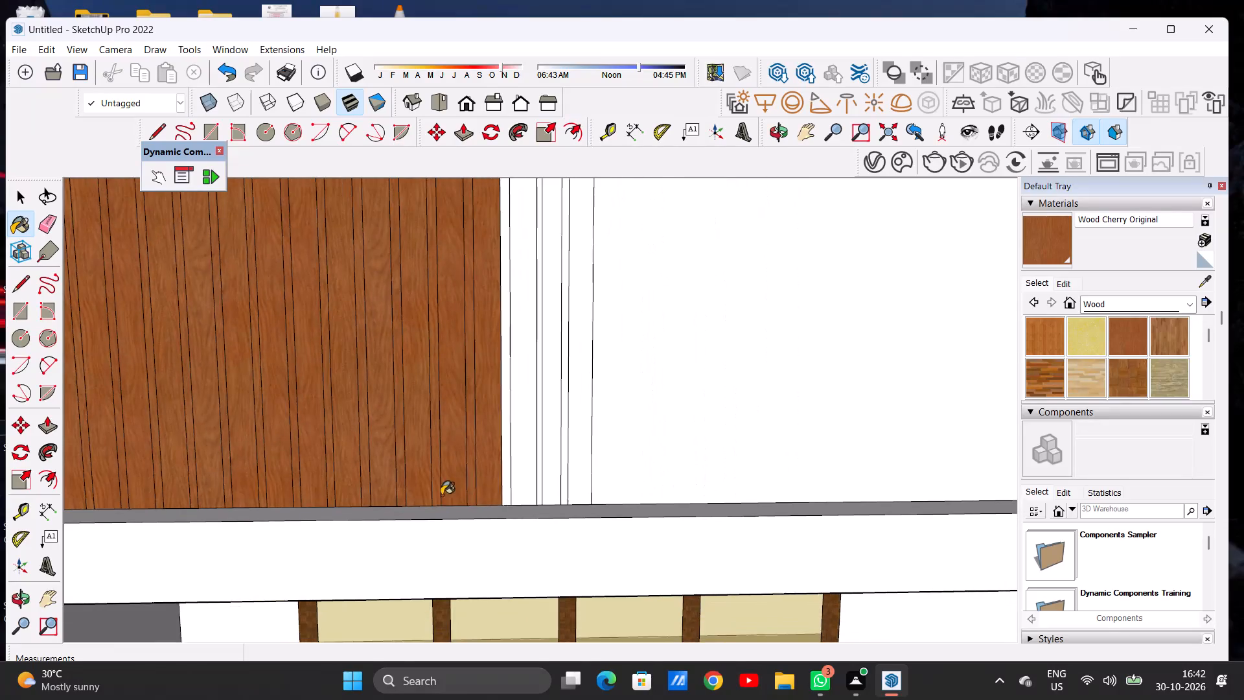
pyautogui.scroll(1, 524, 495)
pyautogui.scroll(-1, 524, 495)
pyautogui.scroll(6, 524, 495)
pyautogui.scroll(-1, 524, 495)
pyautogui.scroll(4, 524, 496)
pyautogui.click(476, 506)
pyautogui.click(522, 498)
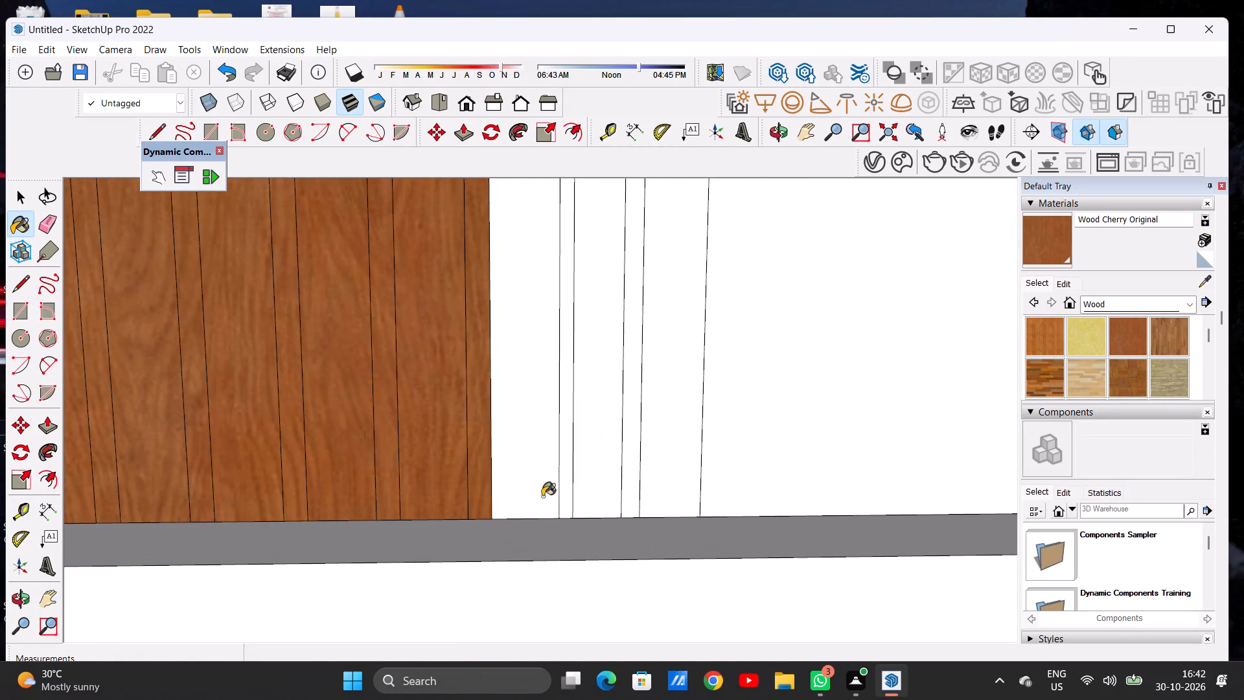
pyautogui.scroll(9, 560, 496)
pyautogui.click(566, 496)
pyautogui.click(636, 487)
pyautogui.scroll(-13, 513, 495)
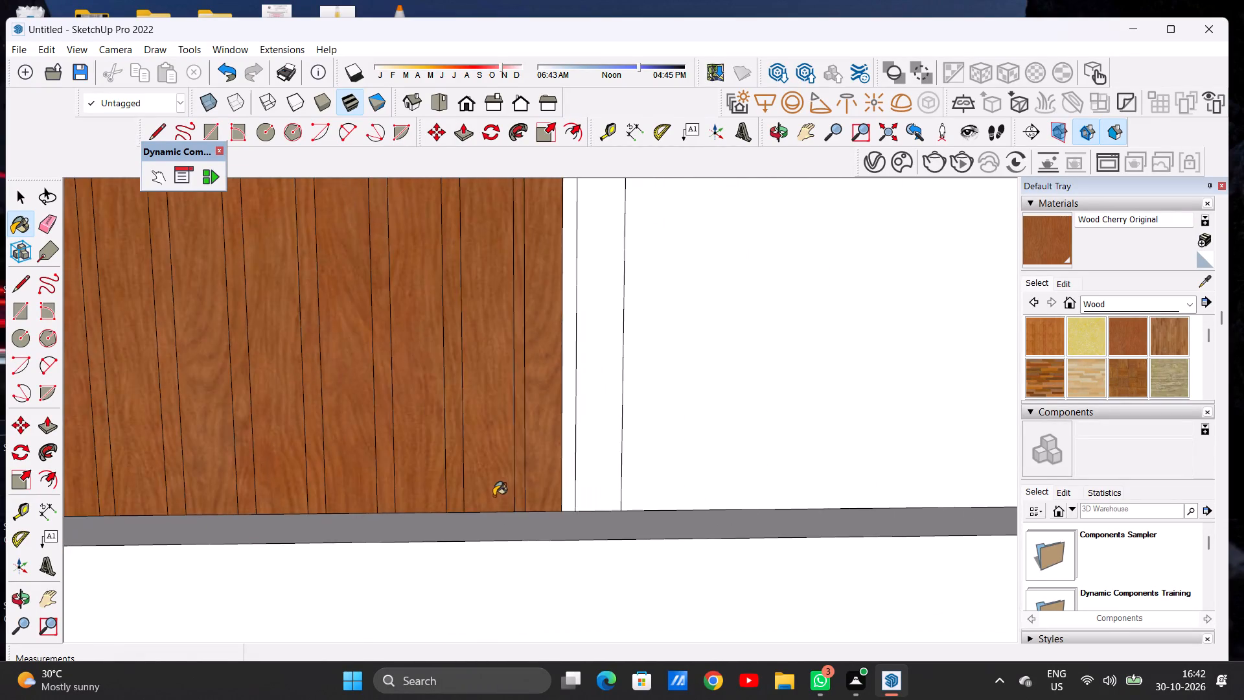
pyautogui.scroll(6, 600, 495)
pyautogui.click(547, 503)
pyautogui.click(616, 493)
pyautogui.scroll(-10, 596, 502)
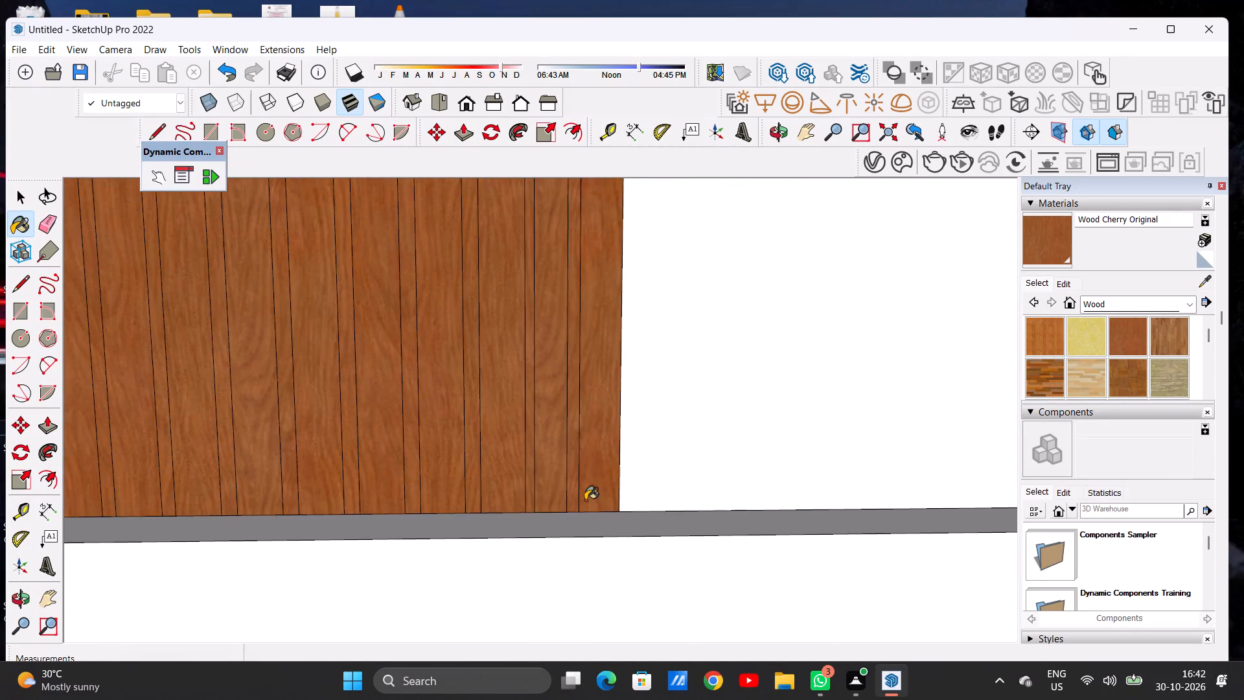
# Apply Wood Cherry Original to the two adjoining side faces of the strip panel's wall on the balcony side.
pyautogui.scroll(-20, 585, 500)
pyautogui.scroll(-16, 585, 500)
pyautogui.moveTo(483, 502); pyautogui.dragTo(479, 491, button='middle')
pyautogui.scroll(8, 475, 484)
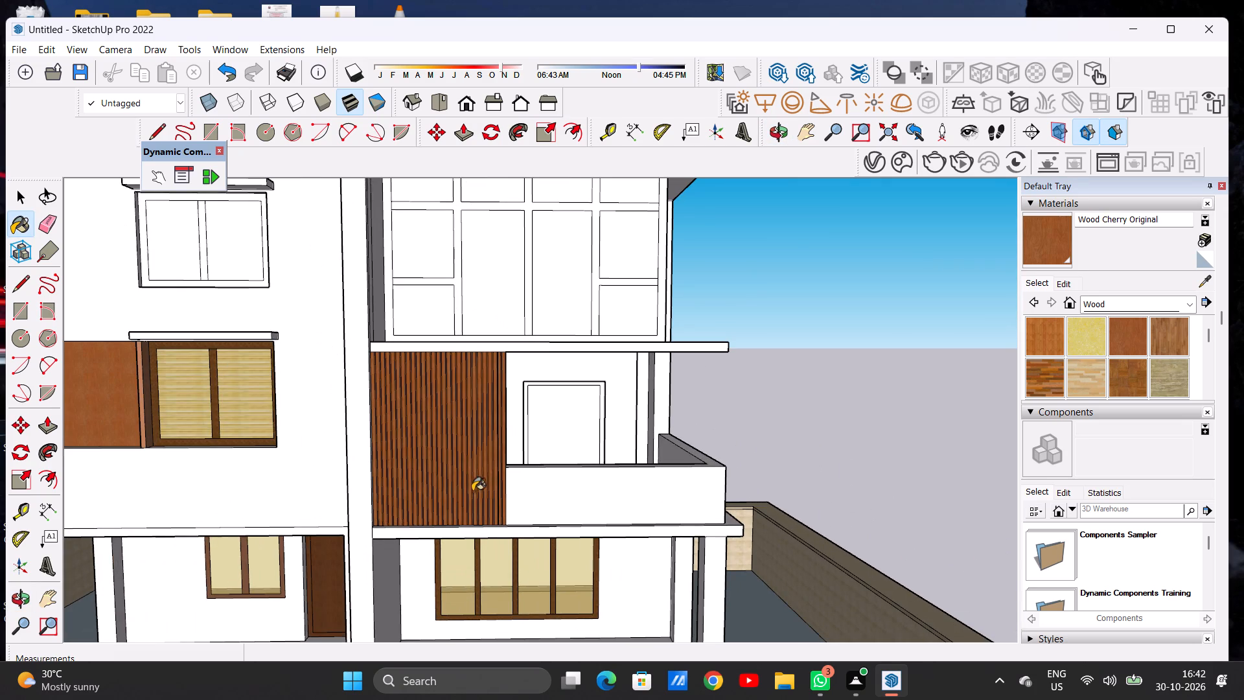
pyautogui.moveTo(535, 465); pyautogui.dragTo(16, 473, button='middle')
pyautogui.scroll(6, 411, 410)
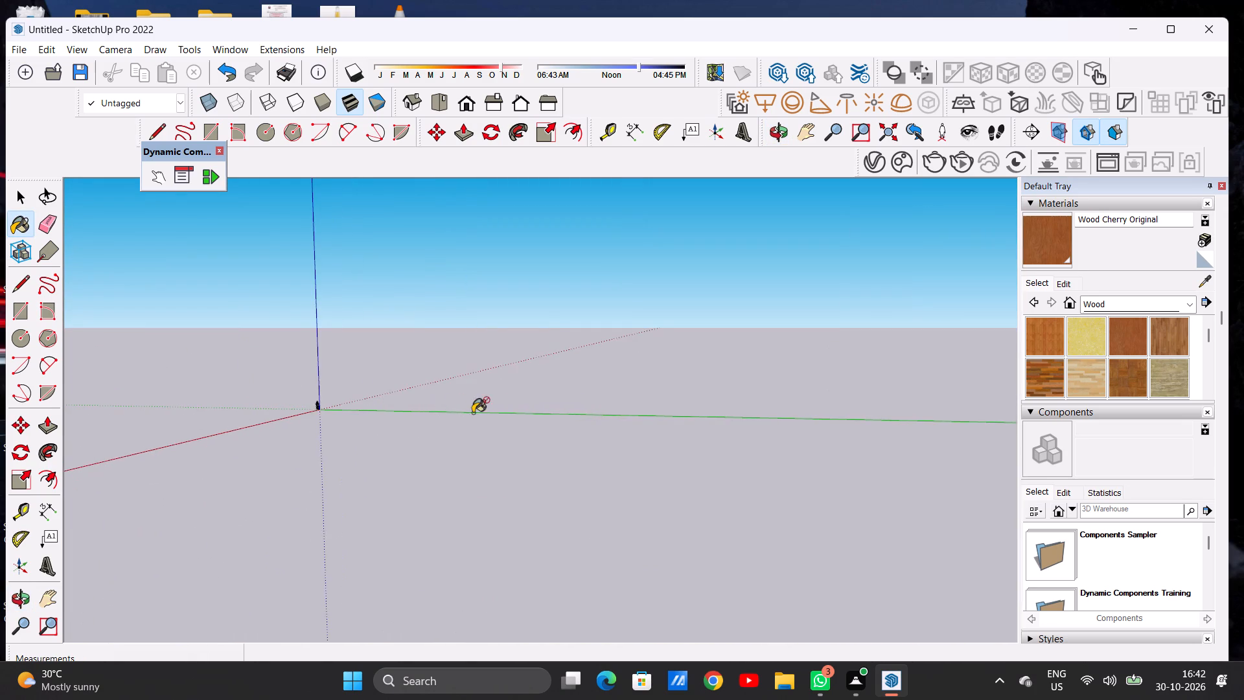
pyautogui.scroll(-7, 470, 409)
pyautogui.scroll(13, 560, 418)
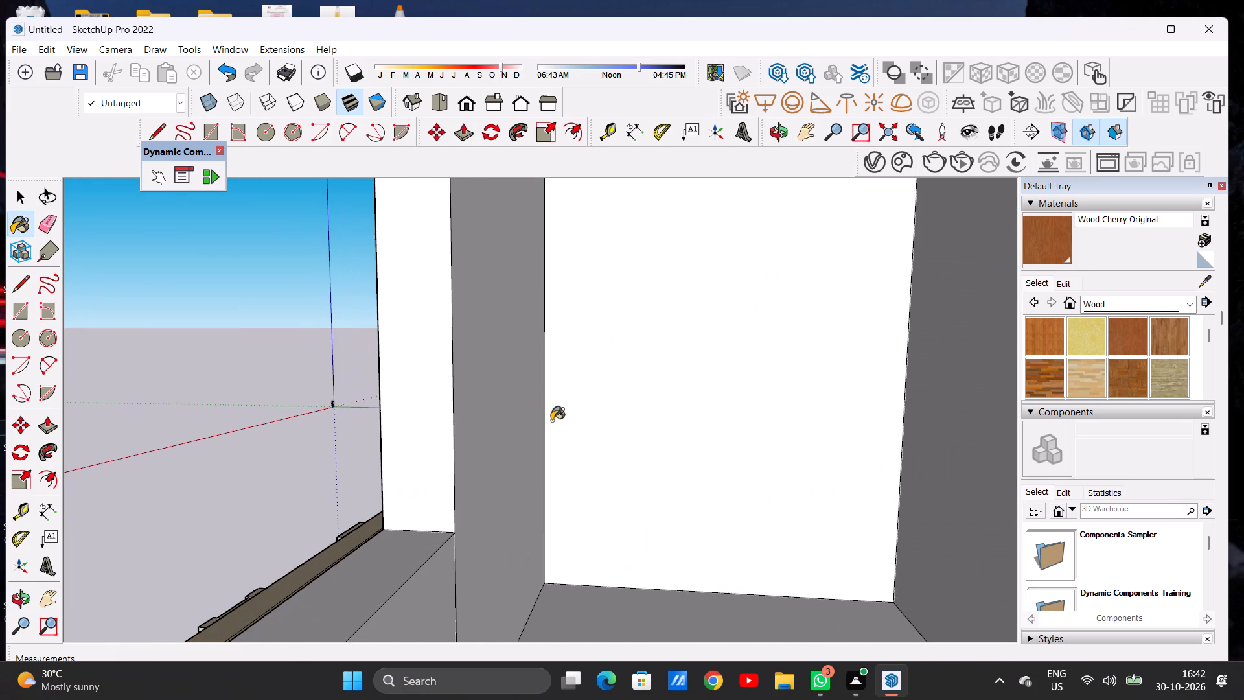
pyautogui.click(499, 419)
pyautogui.click(432, 428)
pyautogui.scroll(-7, 457, 419)
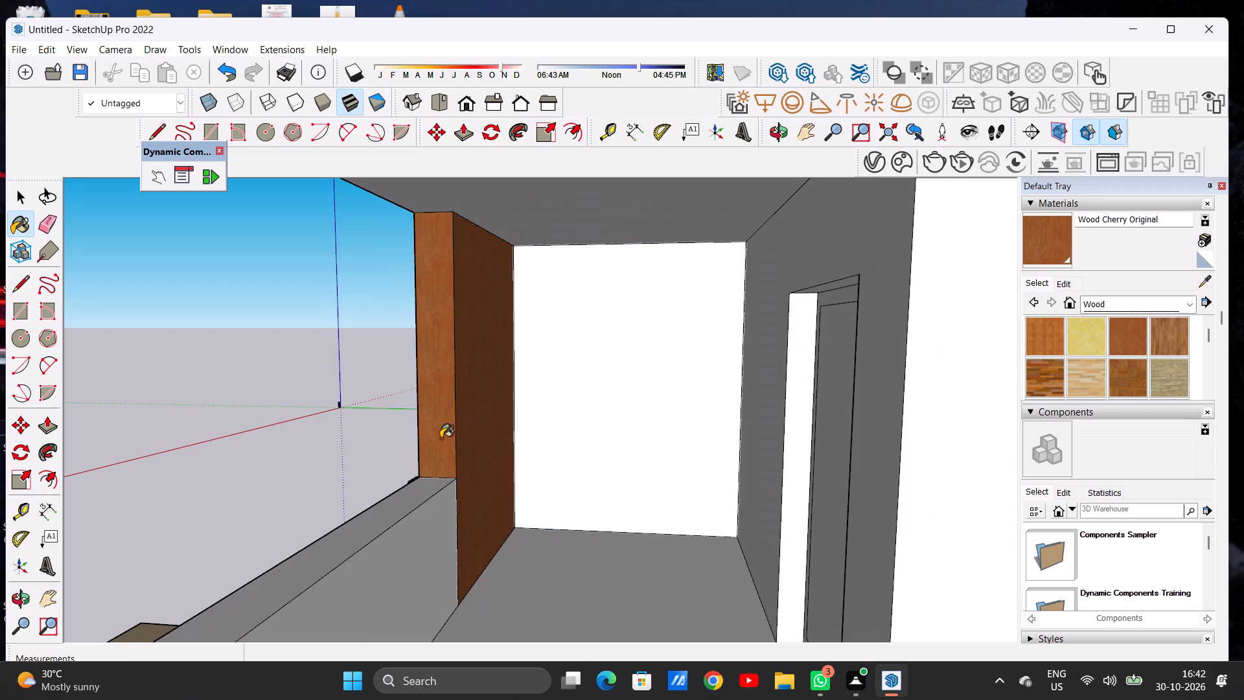
# Examine the cherry strip panel, its balcony-side faces and the whole front facade from several angles.
pyautogui.moveTo(439, 439); pyautogui.dragTo(651, 436, button='middle')
pyautogui.scroll(-7, 551, 428)
pyautogui.moveTo(514, 451); pyautogui.dragTo(789, 445, button='middle')
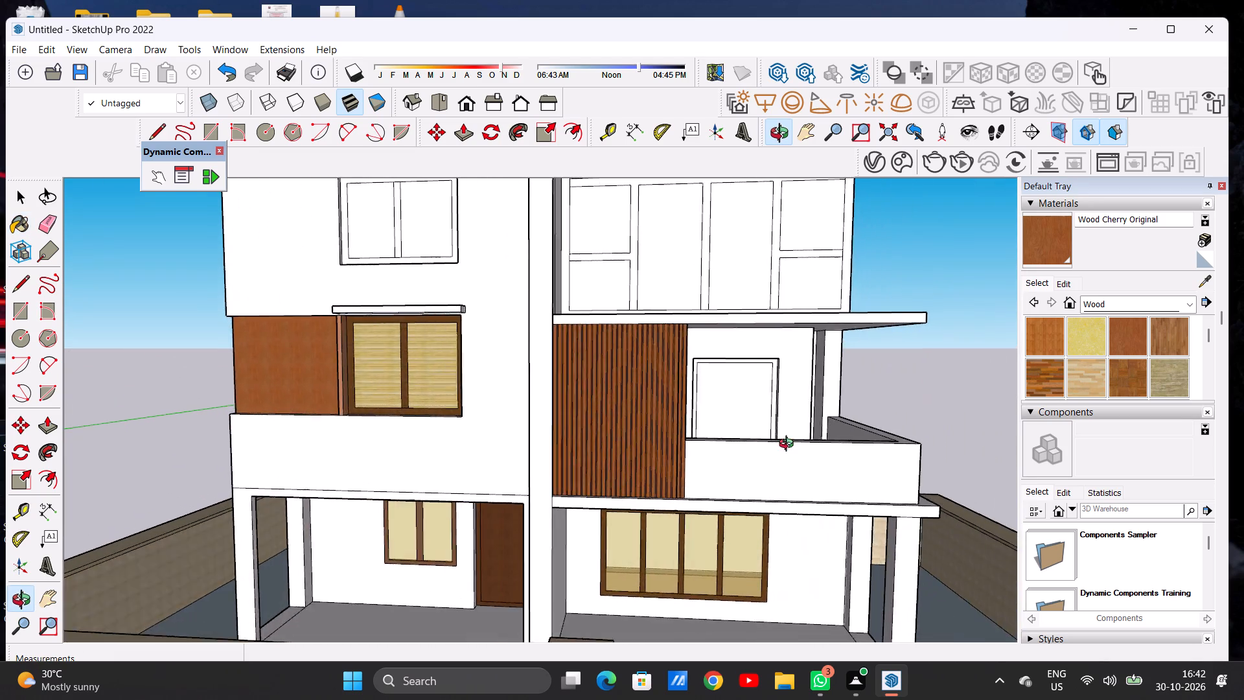
pyautogui.moveTo(789, 445); pyautogui.dragTo(790, 445, button='middle')
pyautogui.scroll(-7, 506, 437)
pyautogui.moveTo(516, 459); pyautogui.dragTo(527, 460, button='middle')
pyautogui.press('space')
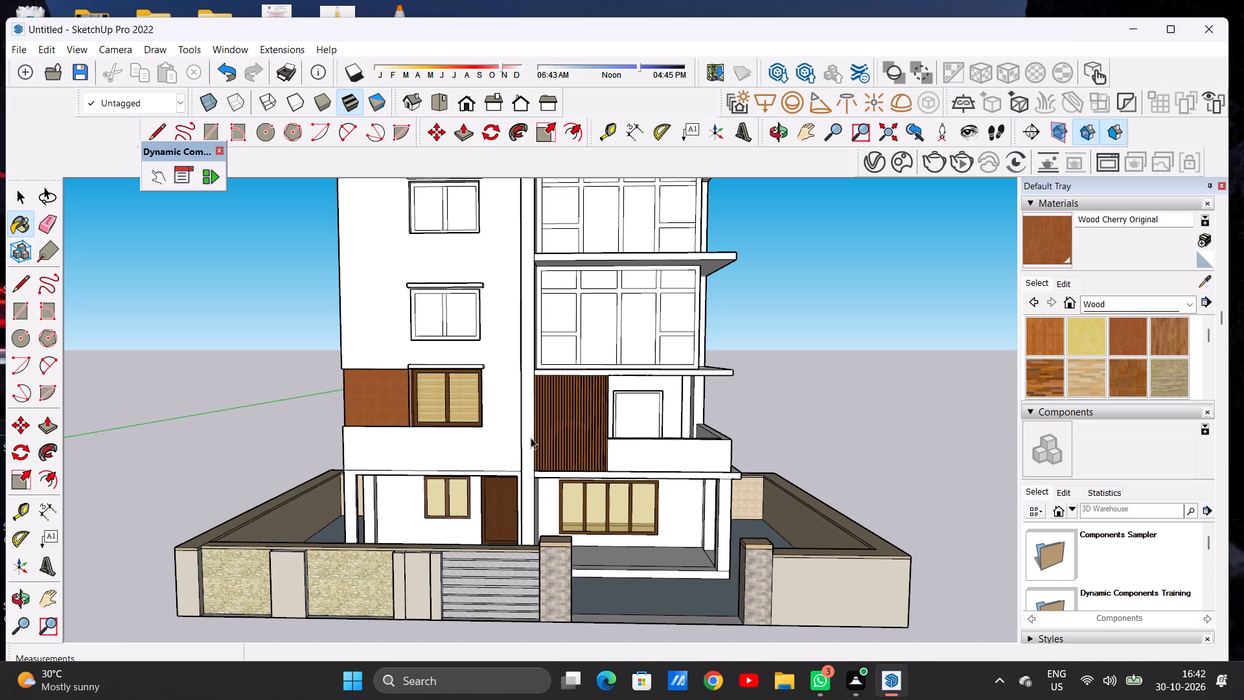
pyautogui.scroll(-7, 594, 471)
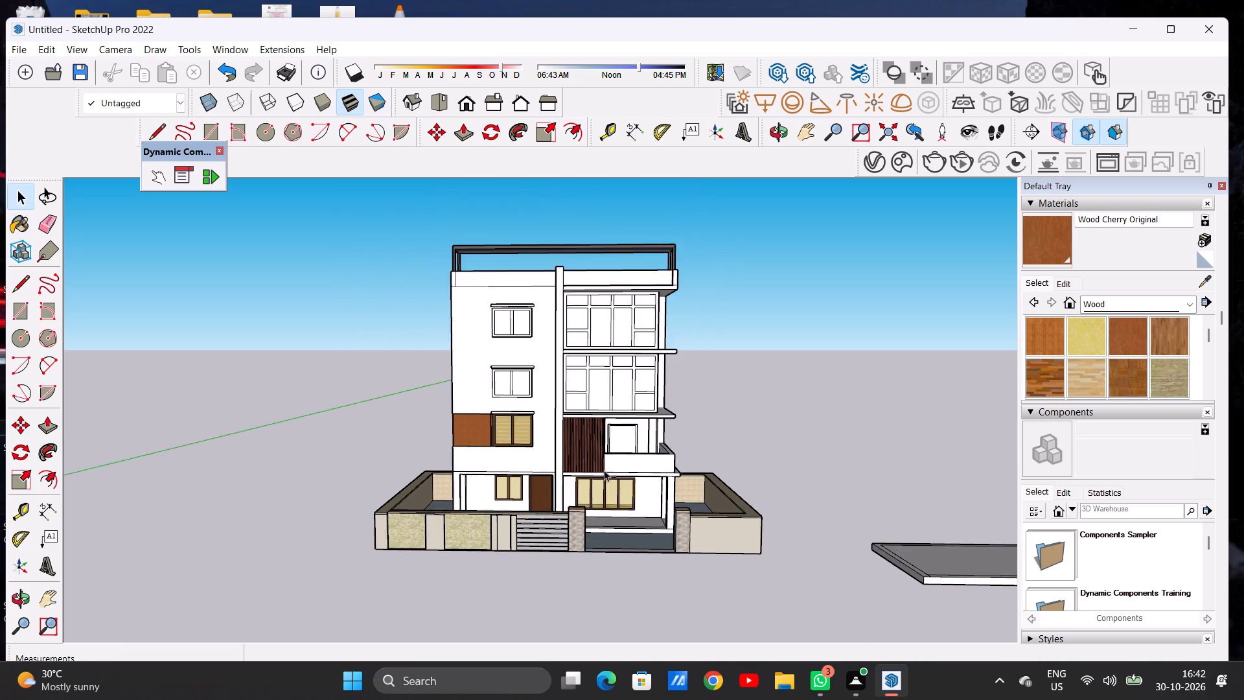
pyautogui.scroll(12, 598, 463)
pyautogui.scroll(-1, 601, 451)
pyautogui.scroll(5, 601, 451)
pyautogui.scroll(-1, 601, 451)
pyautogui.scroll(6, 601, 451)
pyautogui.moveTo(621, 436); pyautogui.dragTo(349, 441, button='middle')
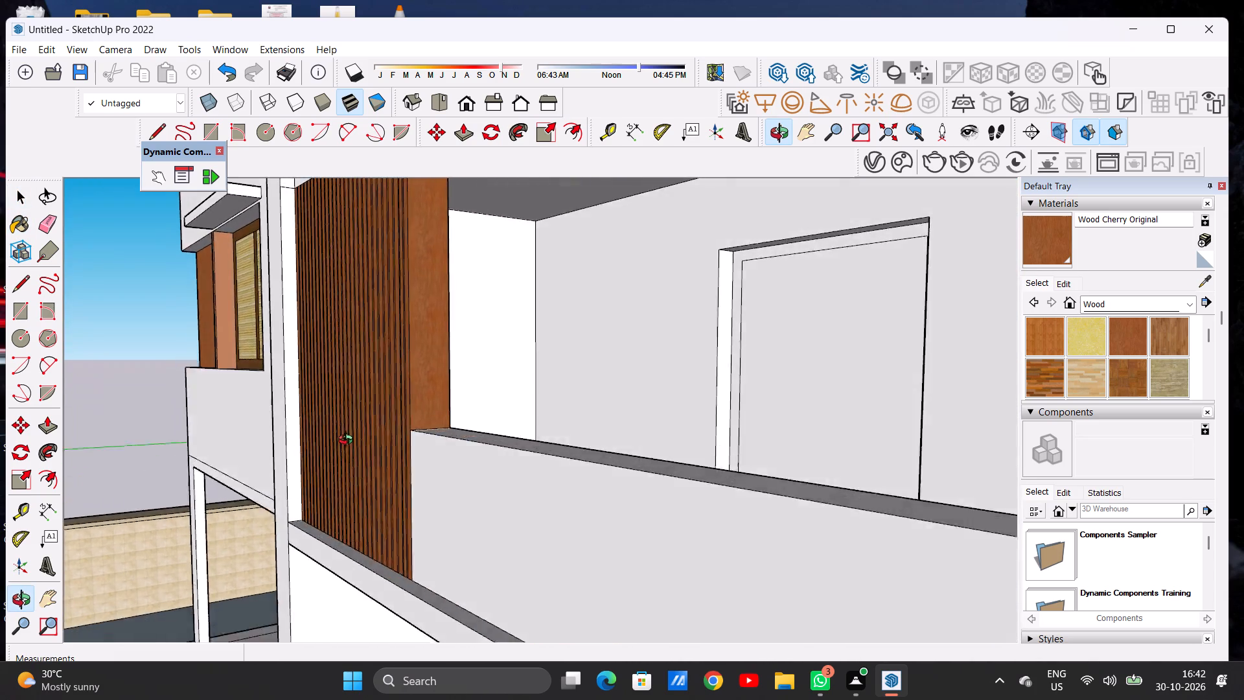
pyautogui.moveTo(349, 441); pyautogui.dragTo(605, 444, button='middle')
pyautogui.scroll(-7, 582, 455)
pyautogui.scroll(1, 582, 456)
pyautogui.scroll(-17, 582, 458)
pyautogui.scroll(-5, 518, 464)
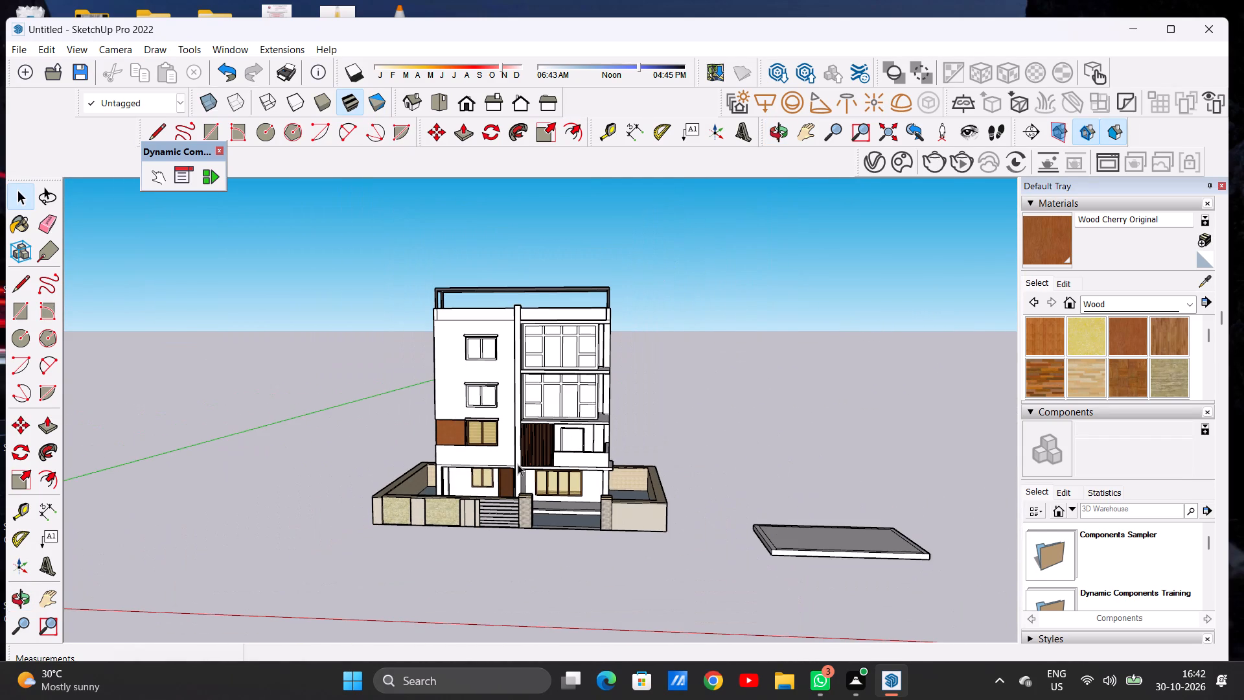
pyautogui.scroll(15, 535, 471)
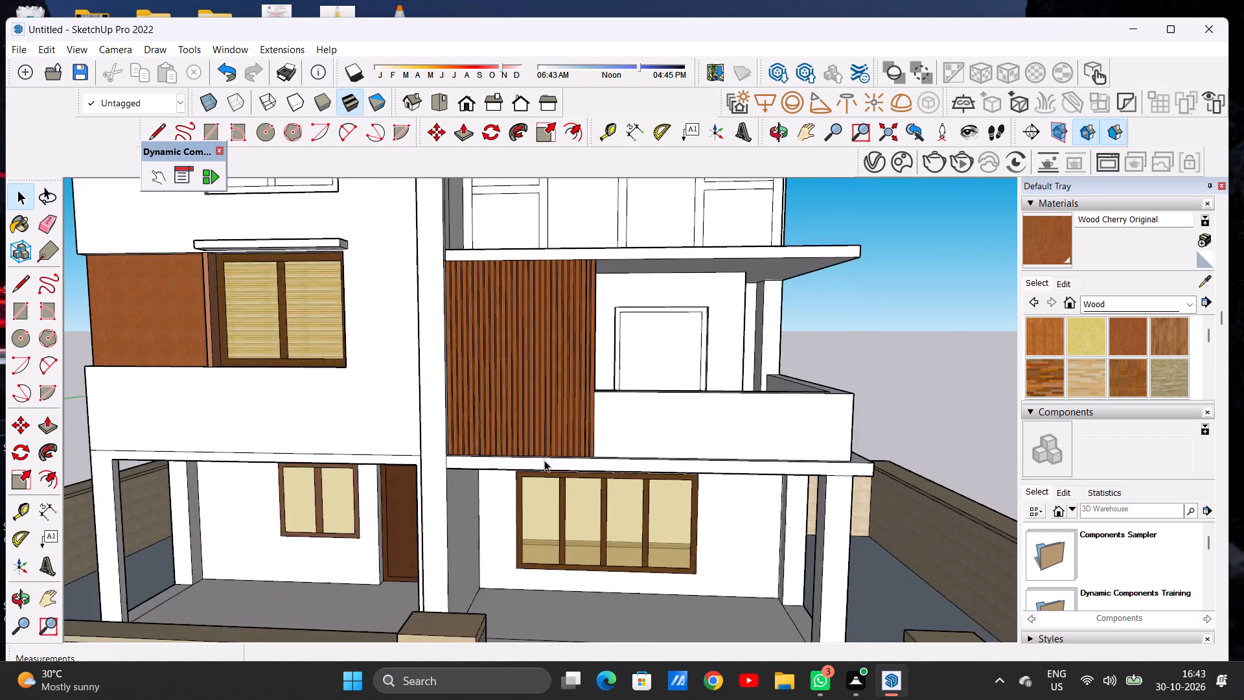
# Examine the first-floor balcony, its plain white door and the surrounding facade from several angles.
pyautogui.scroll(8, 544, 460)
pyautogui.scroll(-1, 549, 453)
pyautogui.moveTo(565, 441); pyautogui.dragTo(248, 559, button='middle')
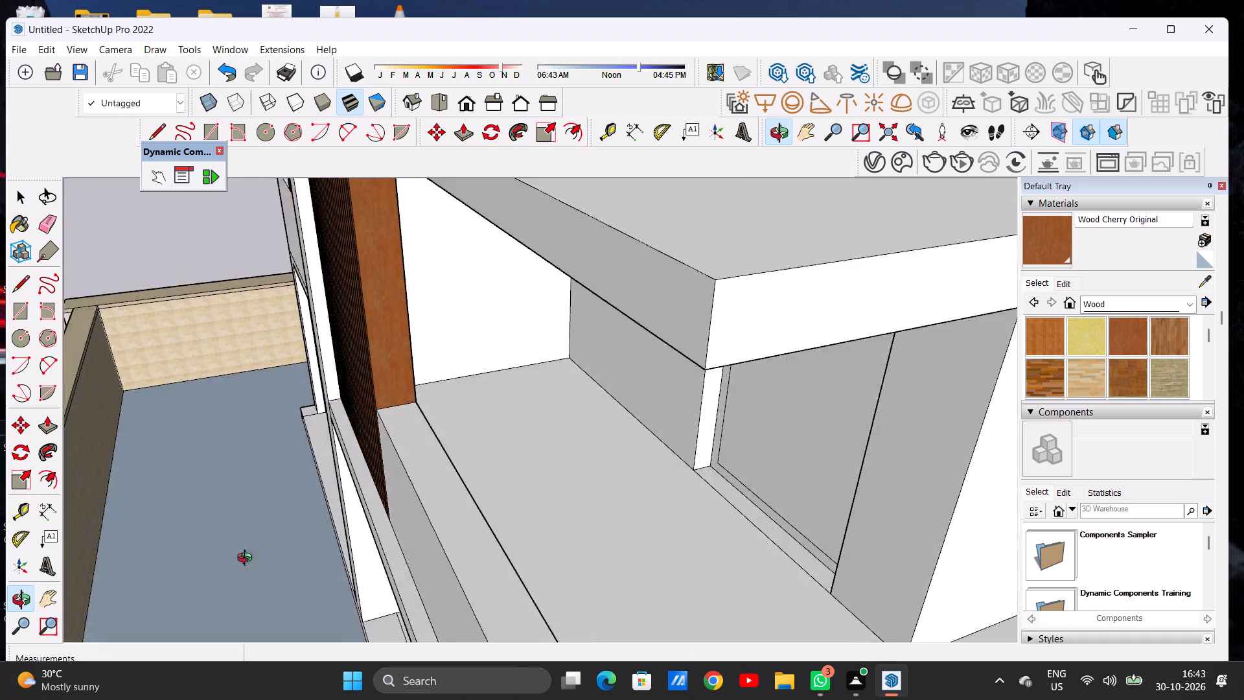
pyautogui.moveTo(248, 559); pyautogui.dragTo(593, 506, button='middle')
pyautogui.scroll(-12, 439, 500)
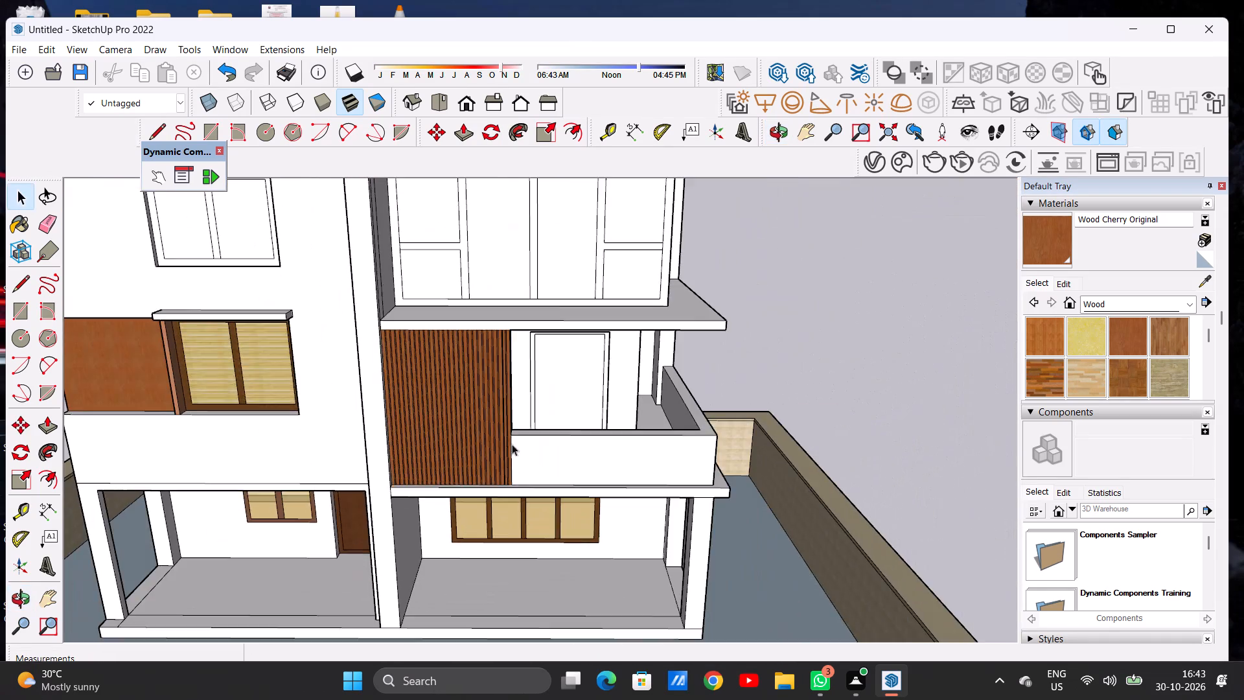
pyautogui.moveTo(586, 452); pyautogui.dragTo(574, 402, button='middle')
pyautogui.scroll(8, 584, 355)
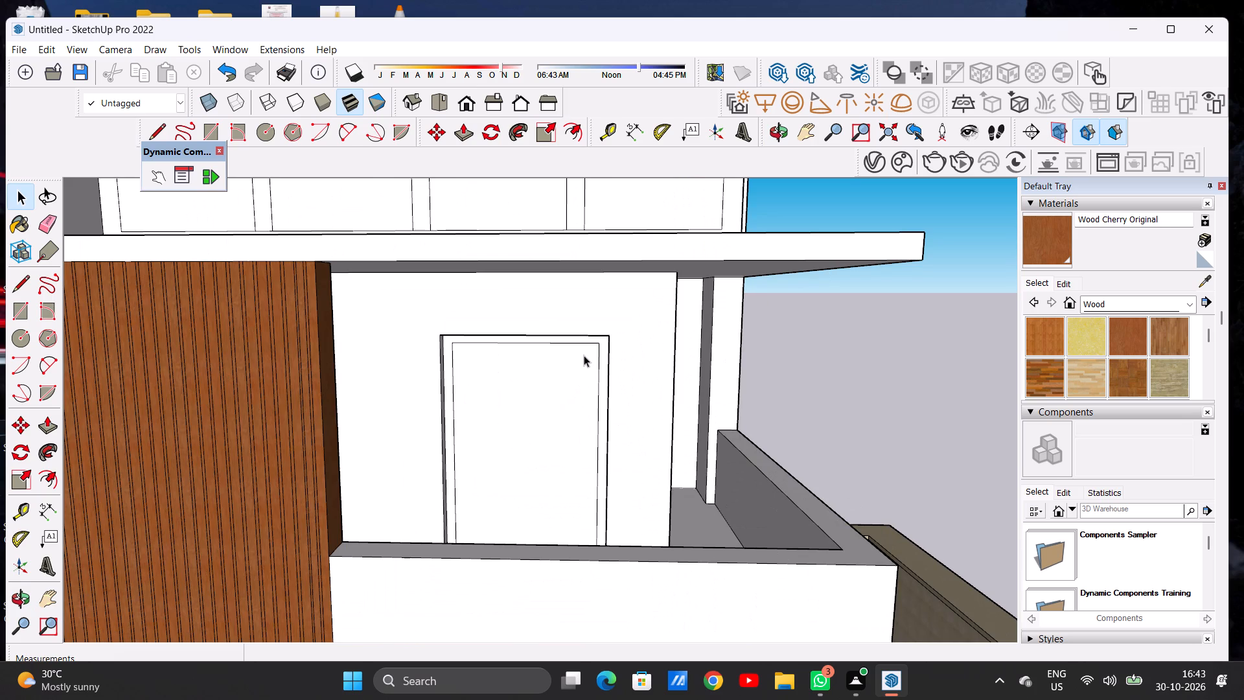
pyautogui.scroll(-7, 591, 360)
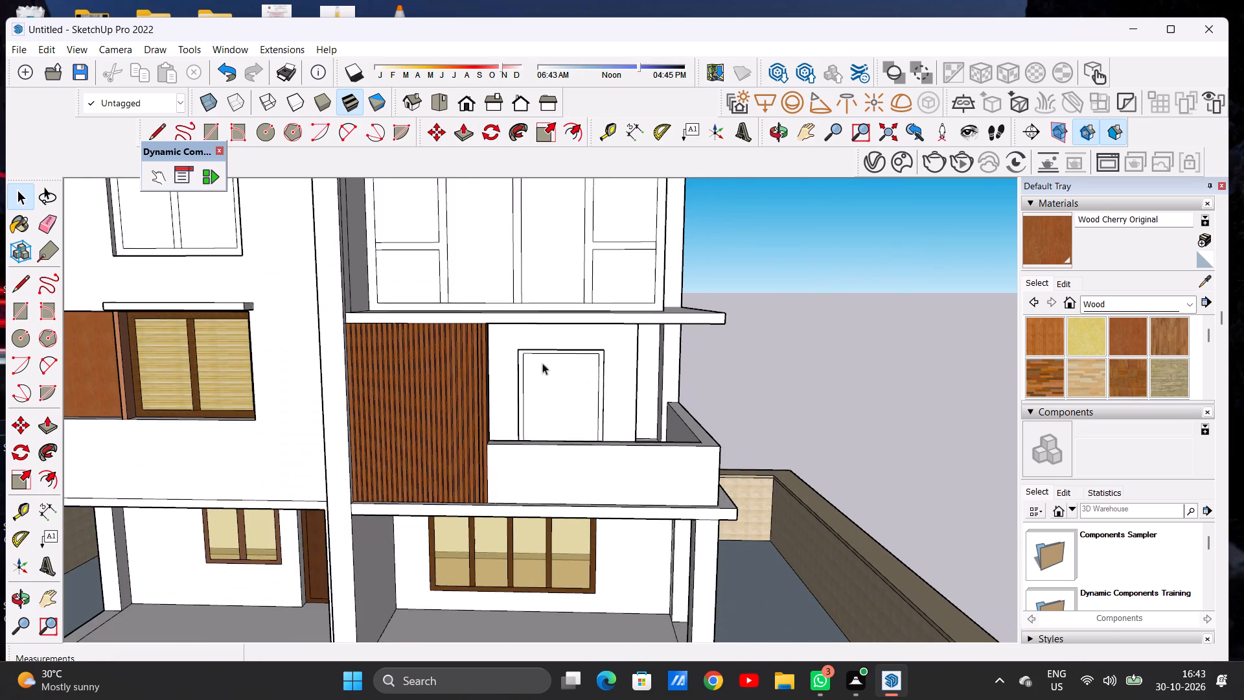
pyautogui.scroll(-5, 538, 366)
# Draw a narrow upright rectangle for the handle on the balcony door panel, about 12' 4" tall and 1' 4" wide.
pyautogui.scroll(15, 553, 400)
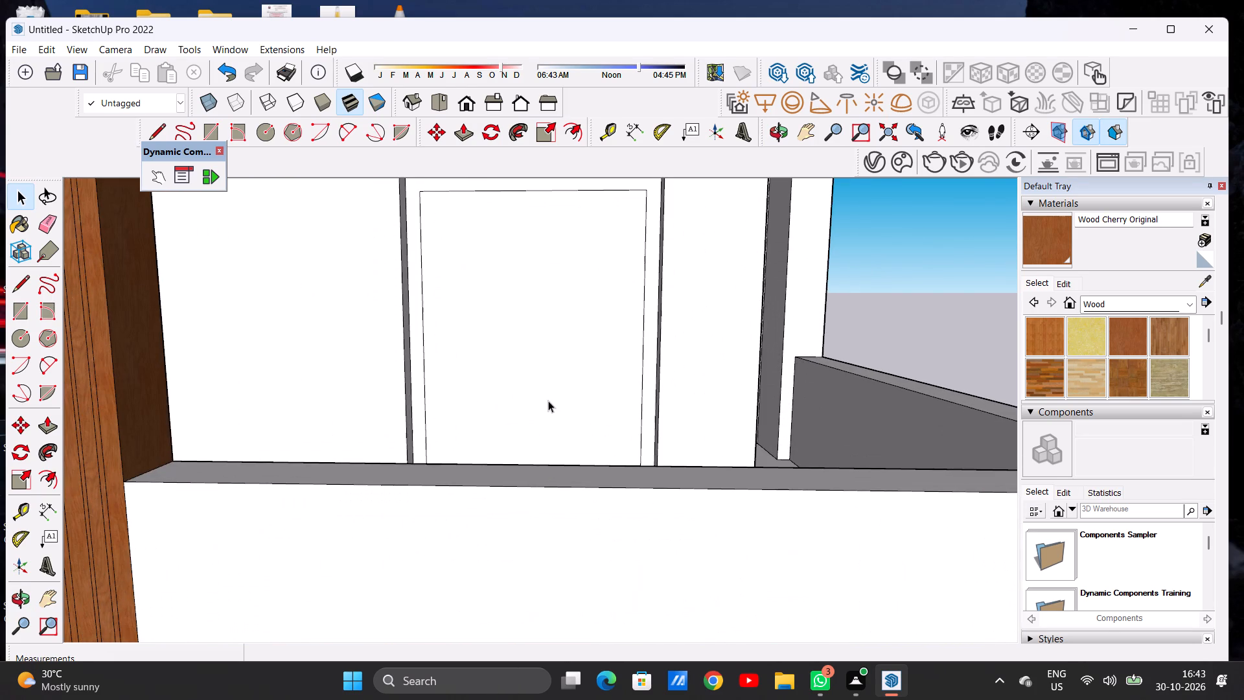
pyautogui.press('r')
pyautogui.scroll(-2, 548, 401)
pyautogui.scroll(1, 548, 401)
pyautogui.scroll(-3, 548, 401)
pyautogui.moveTo(531, 419); pyautogui.dragTo(534, 406, button='middle')
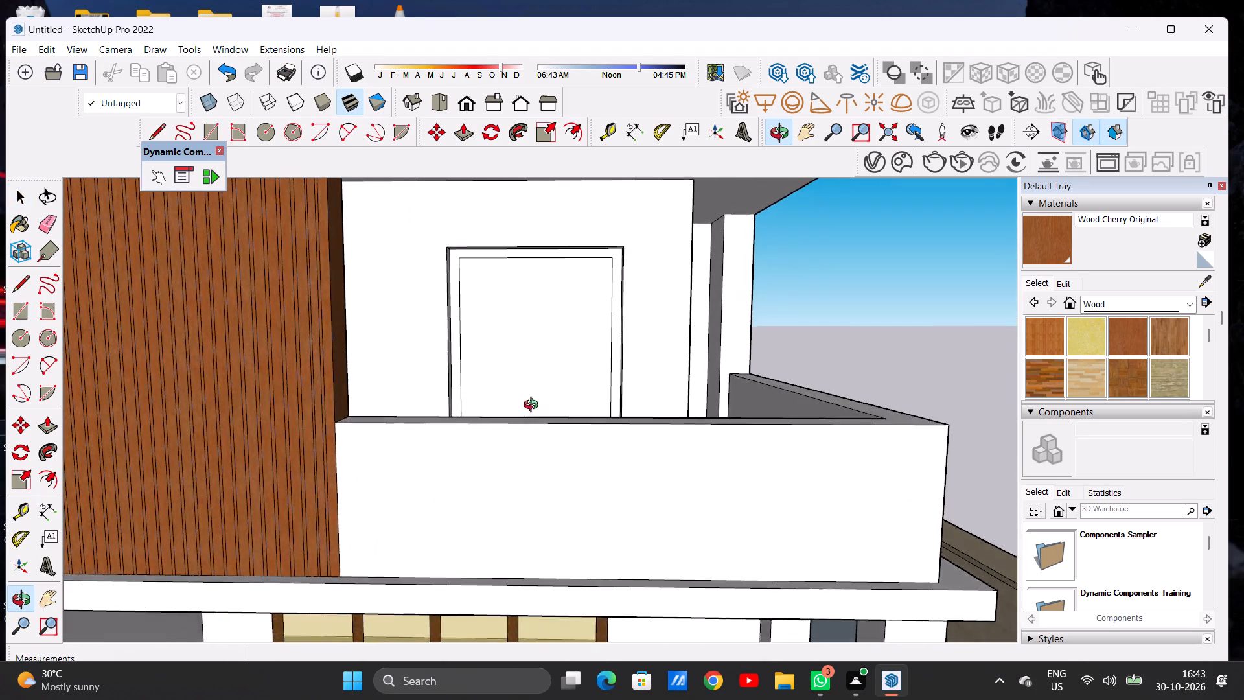
pyautogui.moveTo(534, 406); pyautogui.dragTo(526, 476, button='middle')
pyautogui.scroll(2, 487, 384)
pyautogui.scroll(-1, 482, 379)
pyautogui.scroll(3, 481, 379)
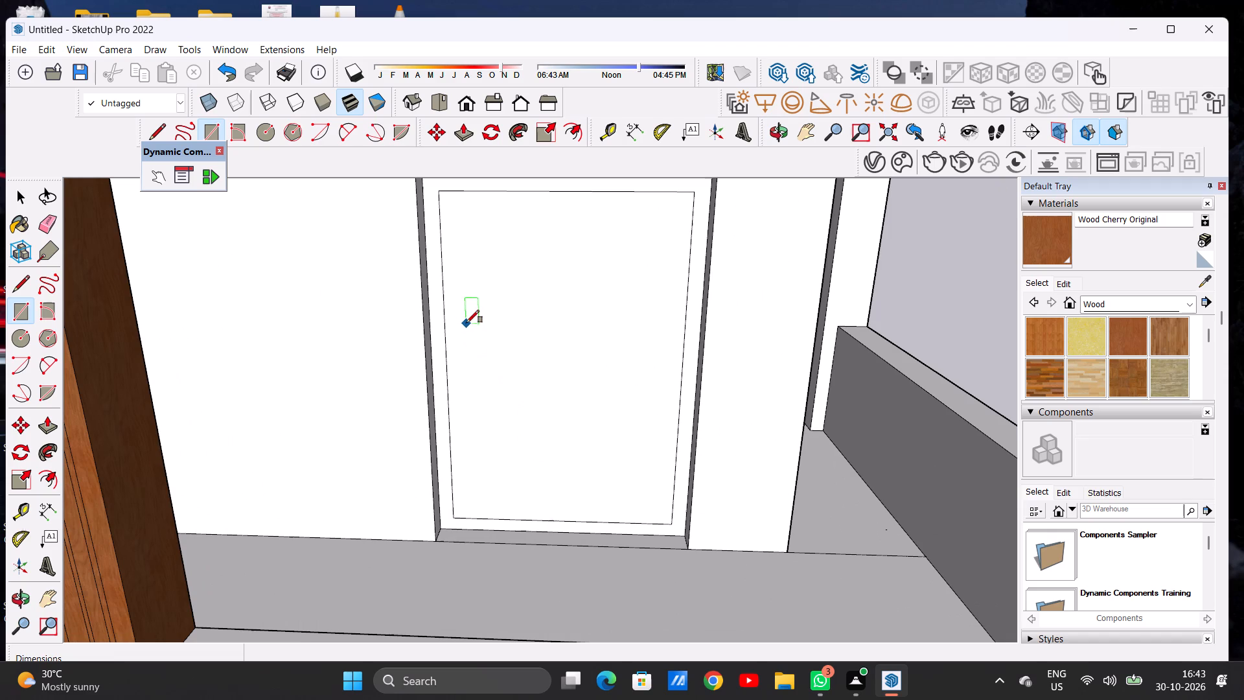
pyautogui.click(465, 309)
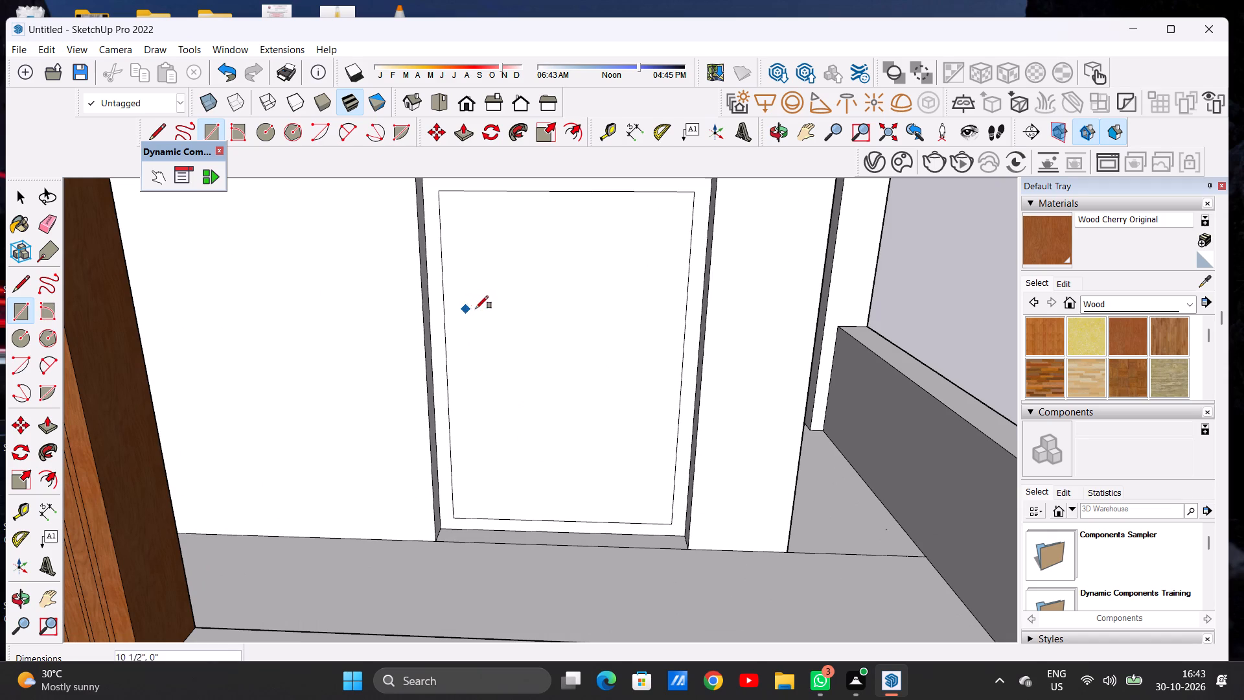
pyautogui.click(482, 308)
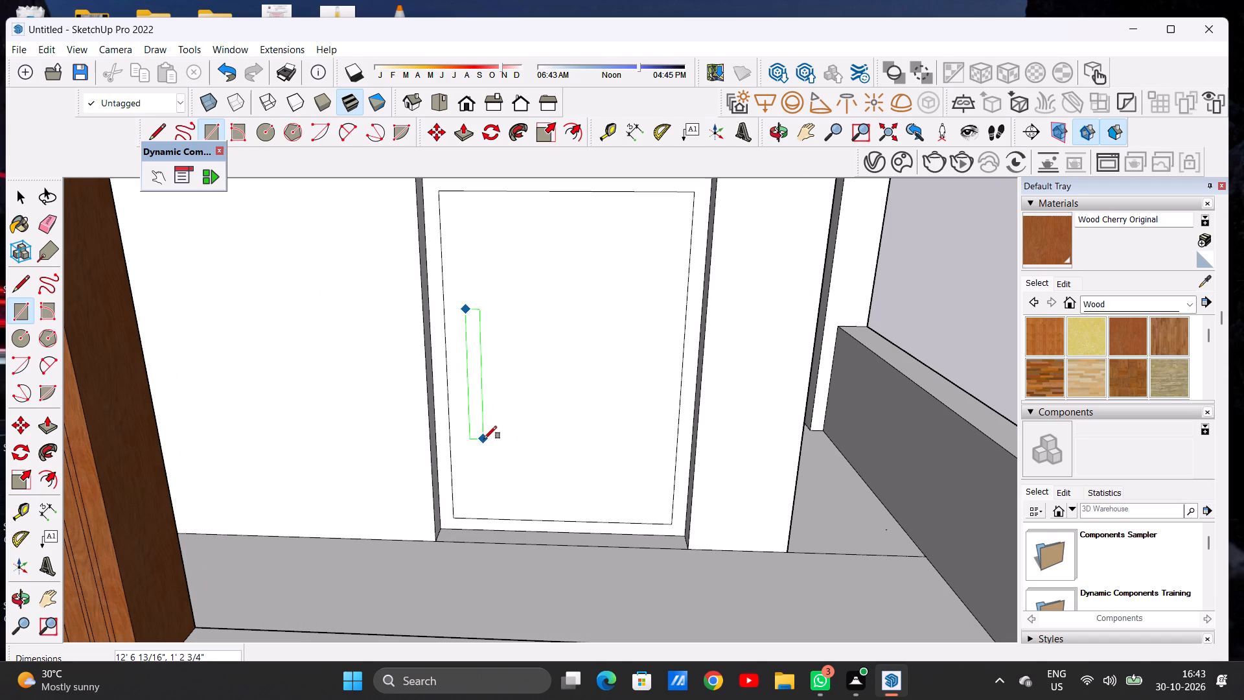
pyautogui.click(484, 438)
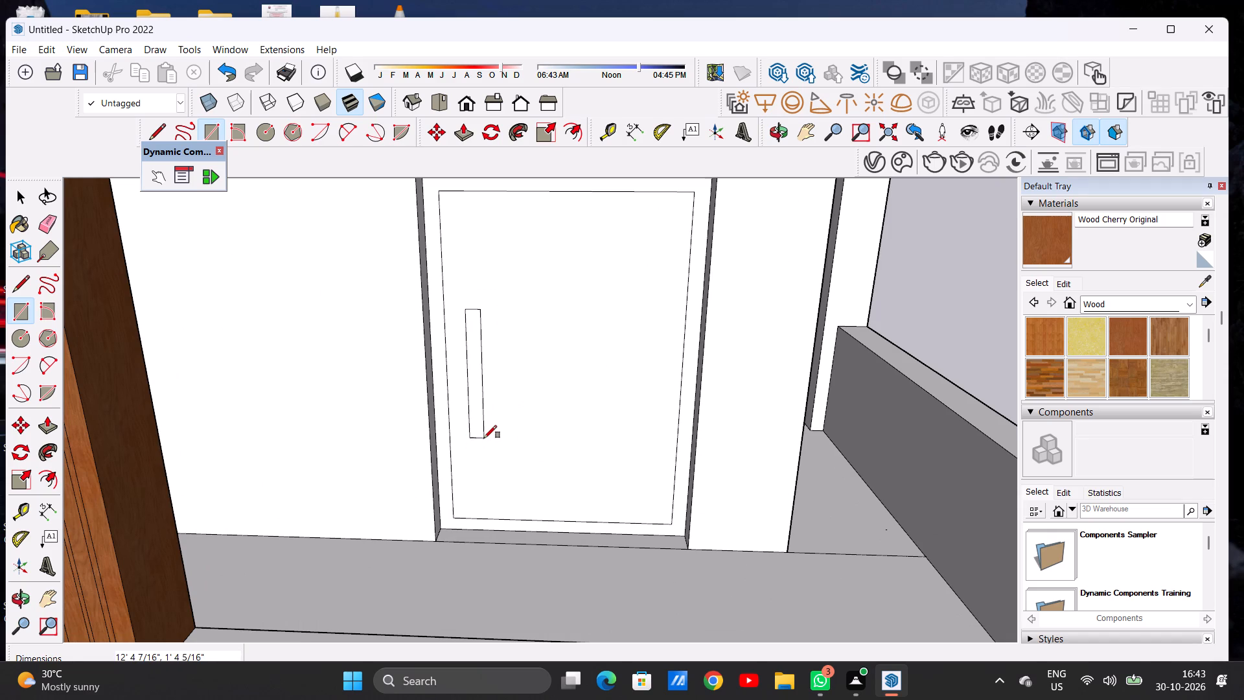
pyautogui.press('space')
# Draw a two-point arc as a half circle on the top edge of the door handle rectangle.
pyautogui.scroll(-8, 505, 405)
pyautogui.moveTo(513, 421); pyautogui.dragTo(527, 326, button='middle')
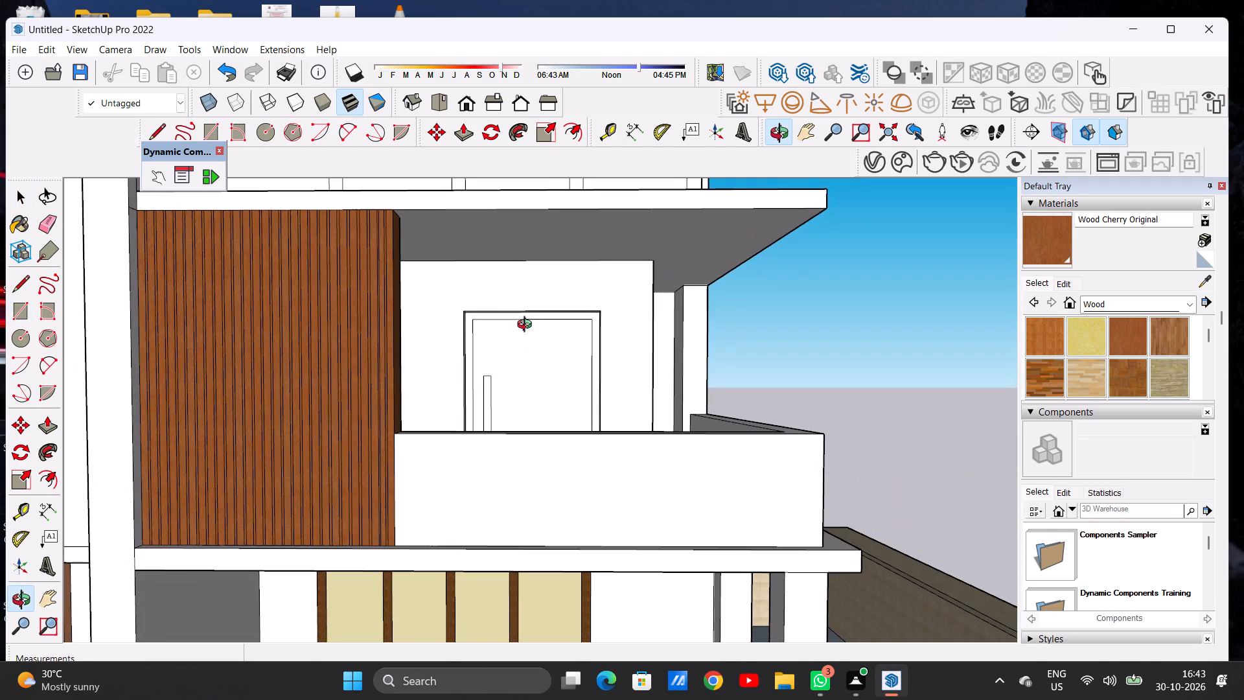
pyautogui.moveTo(527, 326); pyautogui.dragTo(524, 343, button='middle')
pyautogui.scroll(-5, 523, 352)
pyautogui.scroll(6, 518, 376)
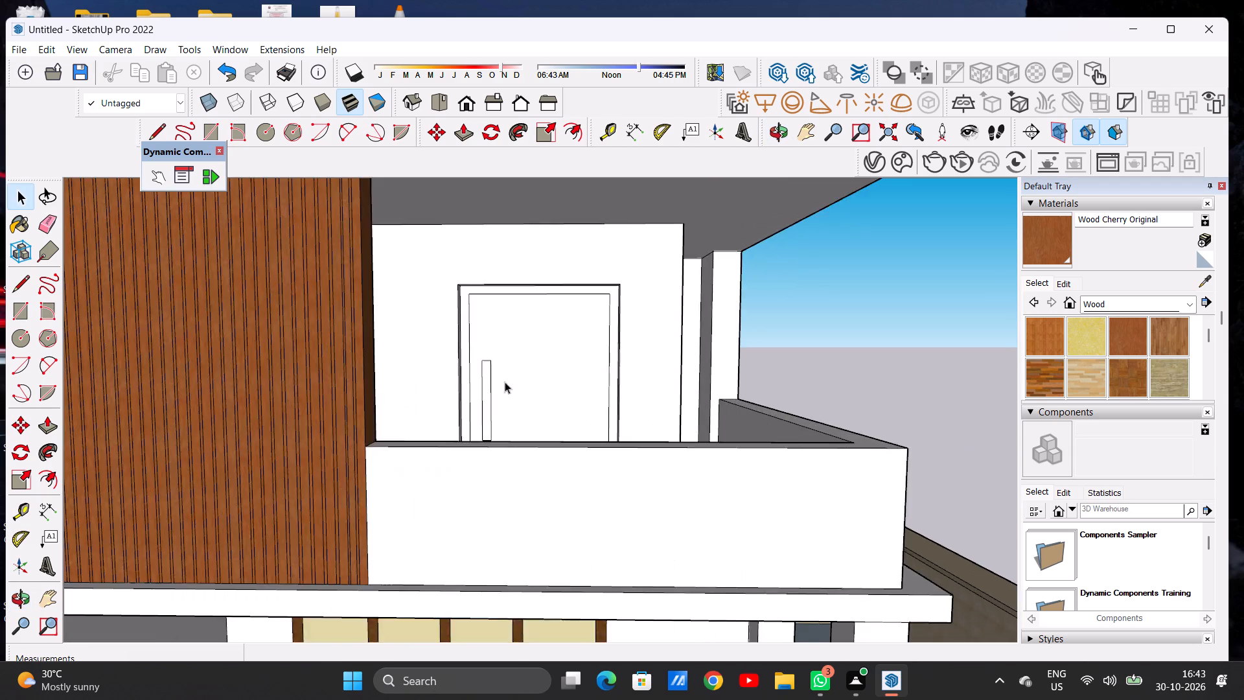
pyautogui.scroll(7, 505, 382)
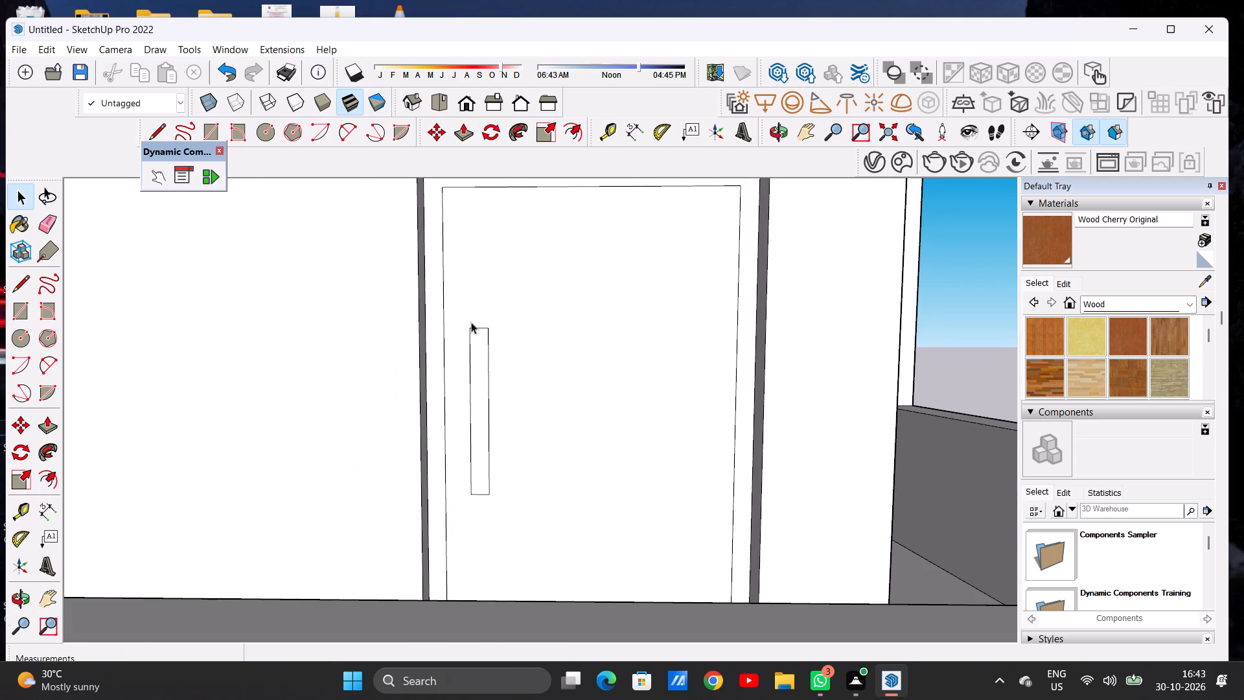
pyautogui.click(344, 132)
pyautogui.scroll(3, 481, 402)
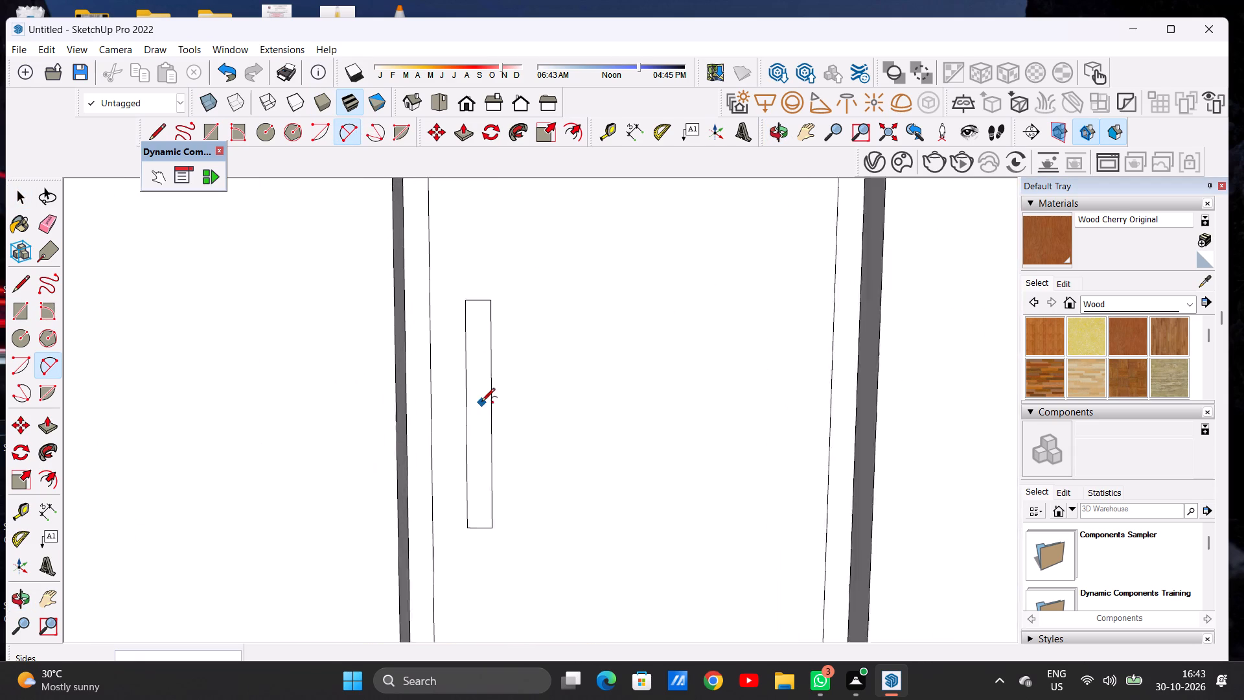
pyautogui.scroll(4, 481, 402)
pyautogui.click(457, 250)
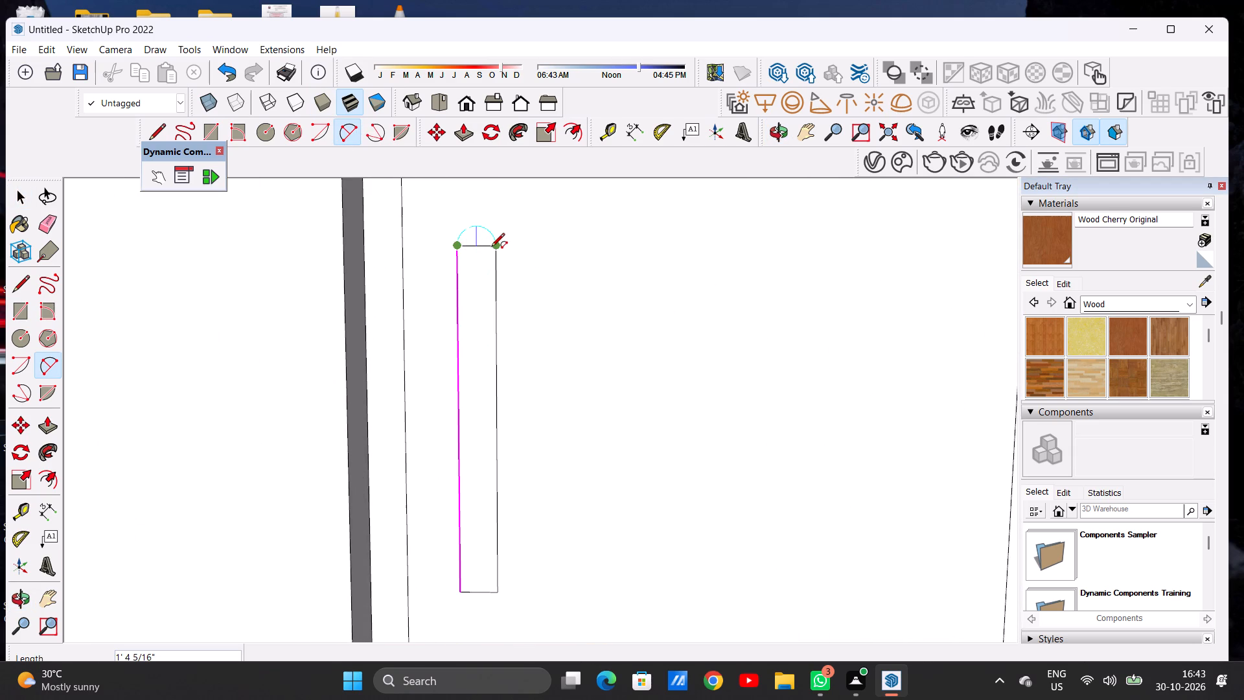
pyautogui.click(492, 248)
pyautogui.click(492, 248)
pyautogui.scroll(-7, 484, 242)
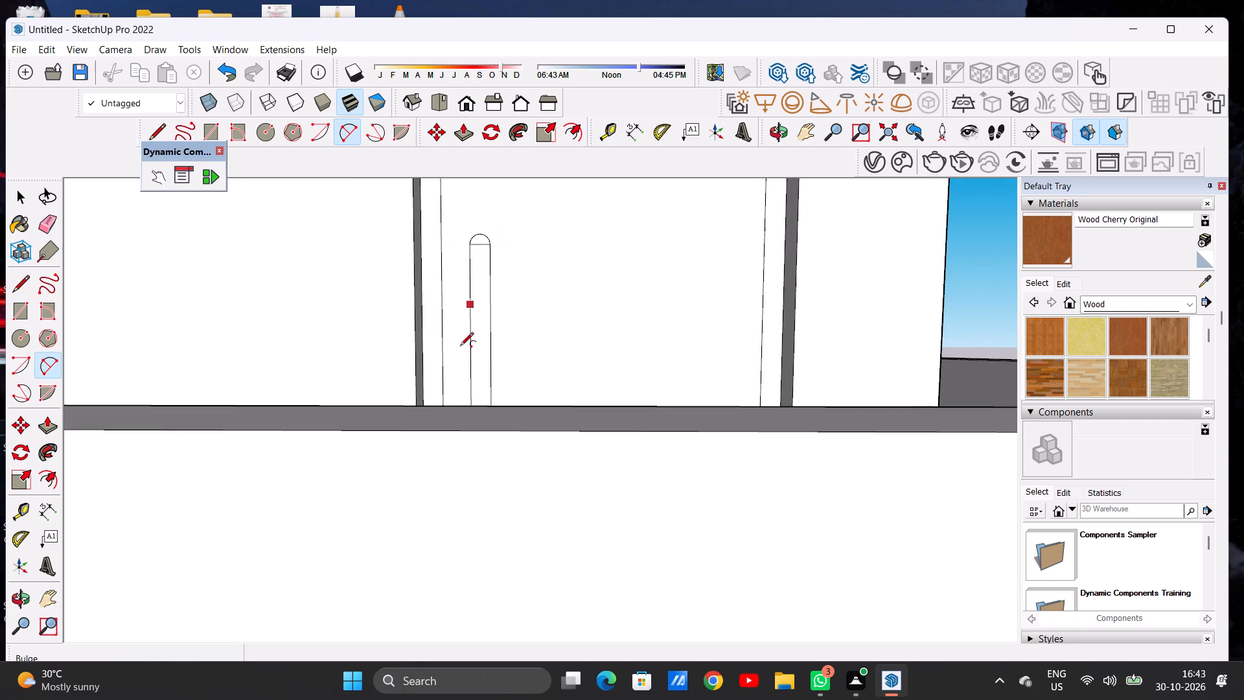
# Draw a half-circle arc on the bottom edge of the handle rectangle, bulging downward about 8".
pyautogui.scroll(6, 513, 400)
pyautogui.click(432, 456)
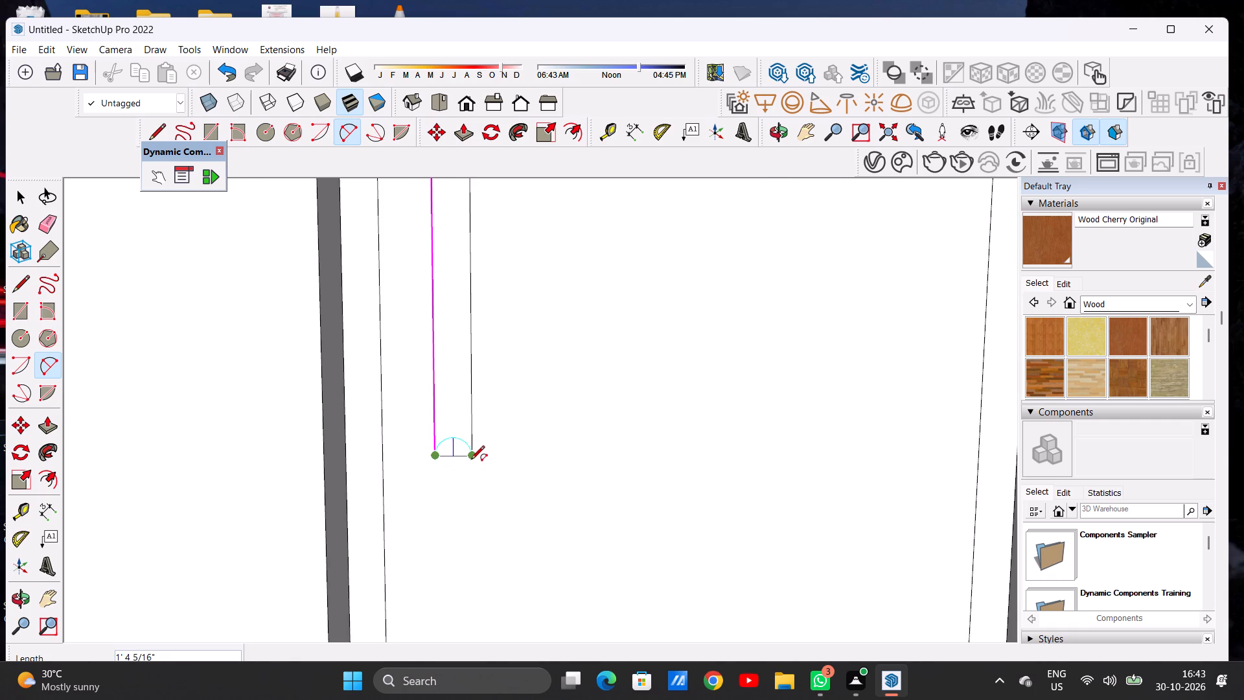
pyautogui.click(471, 460)
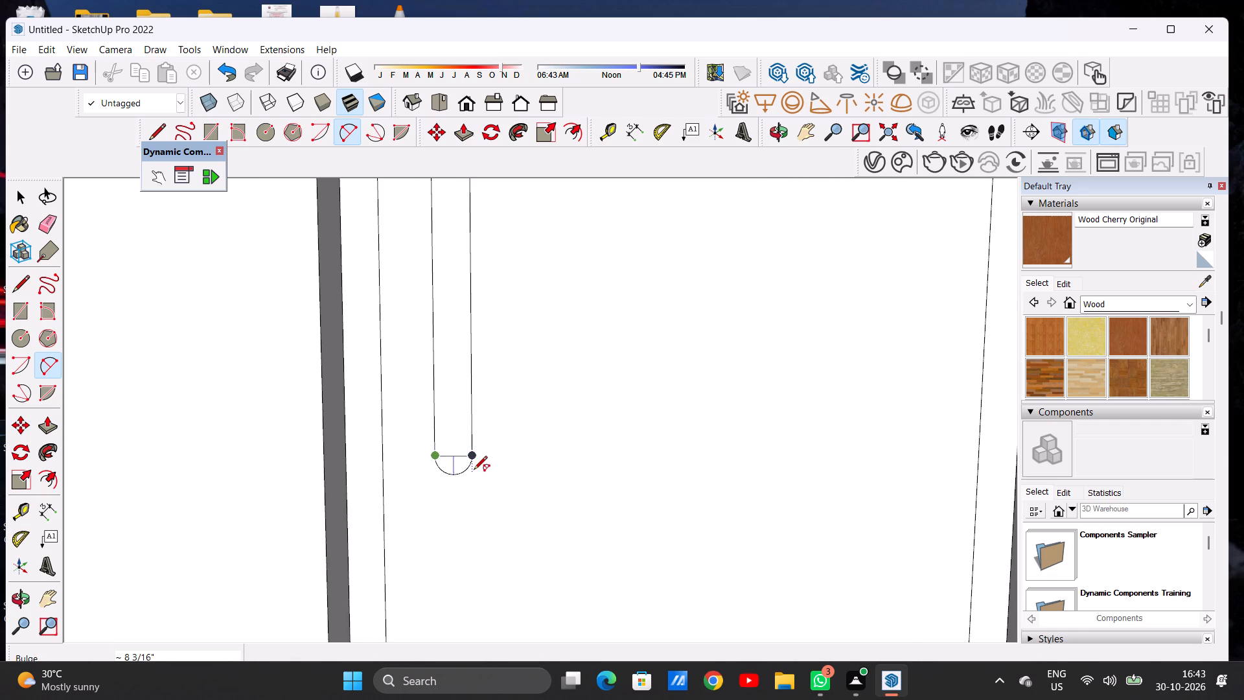
pyautogui.doubleClick(474, 471)
pyautogui.press('space')
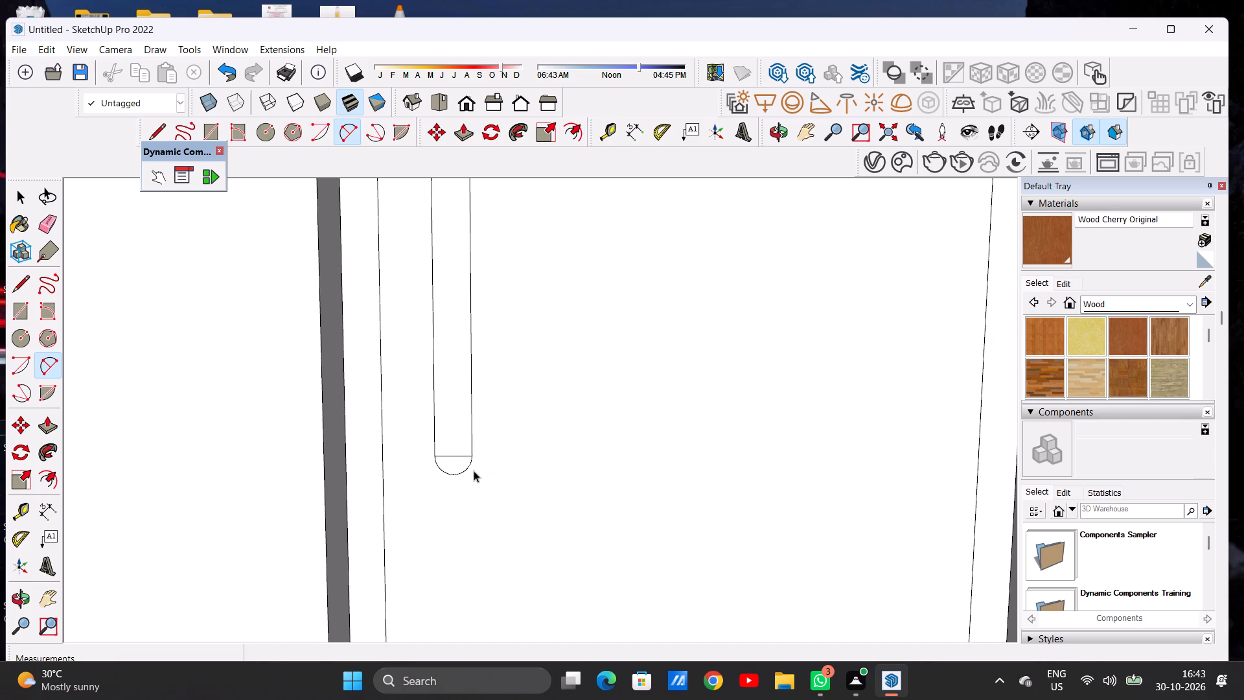
# Erase the straight lines between the arcs and the rectangle to leave one rounded handle outline.
pyautogui.write('E')
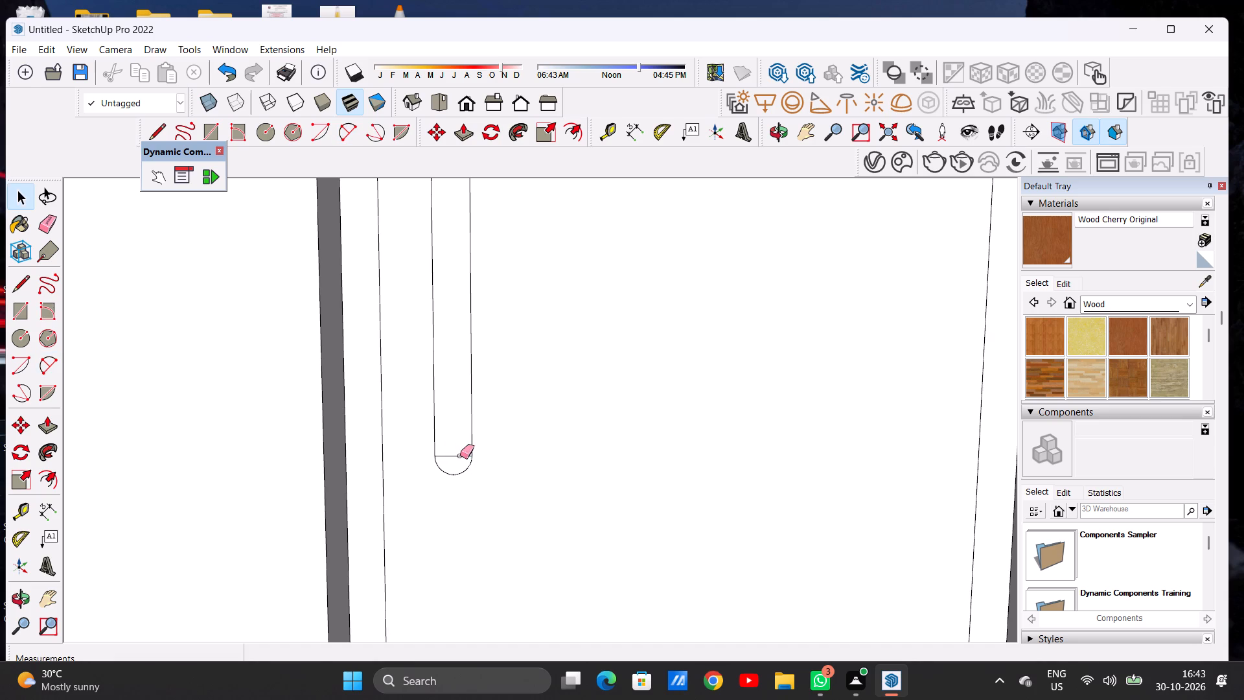
pyautogui.click(460, 456)
pyautogui.scroll(-10, 457, 481)
pyautogui.scroll(5, 450, 353)
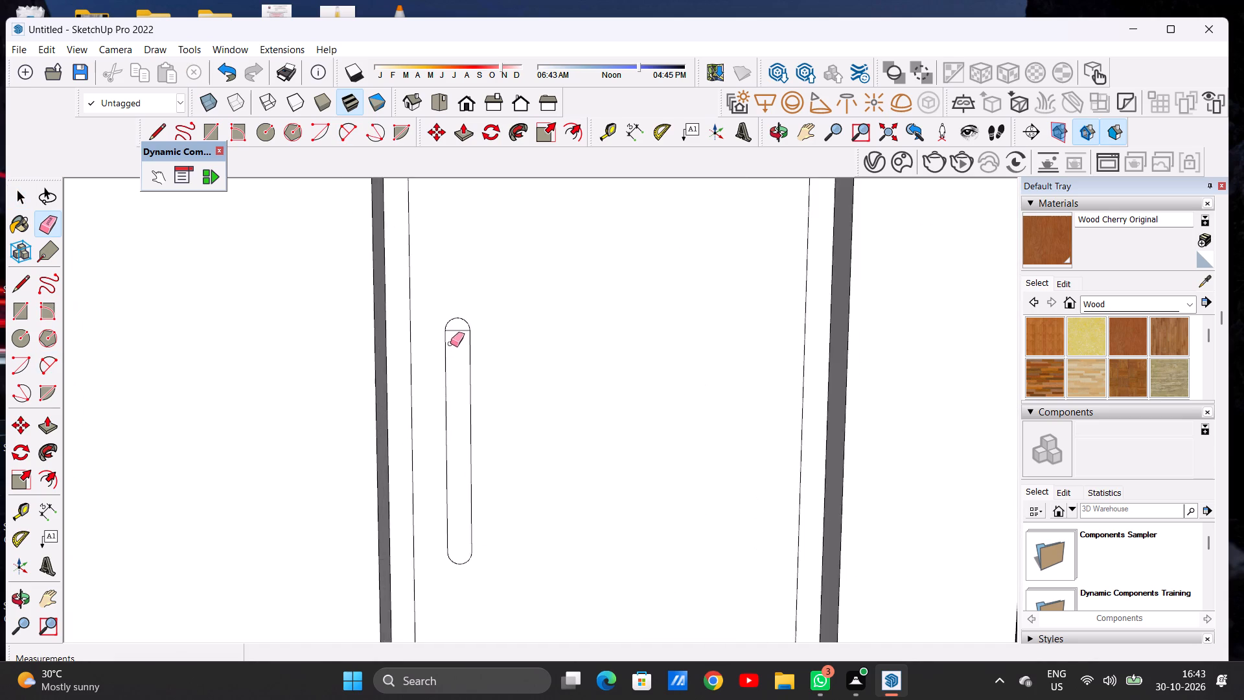
pyautogui.scroll(5, 463, 332)
pyautogui.click(457, 327)
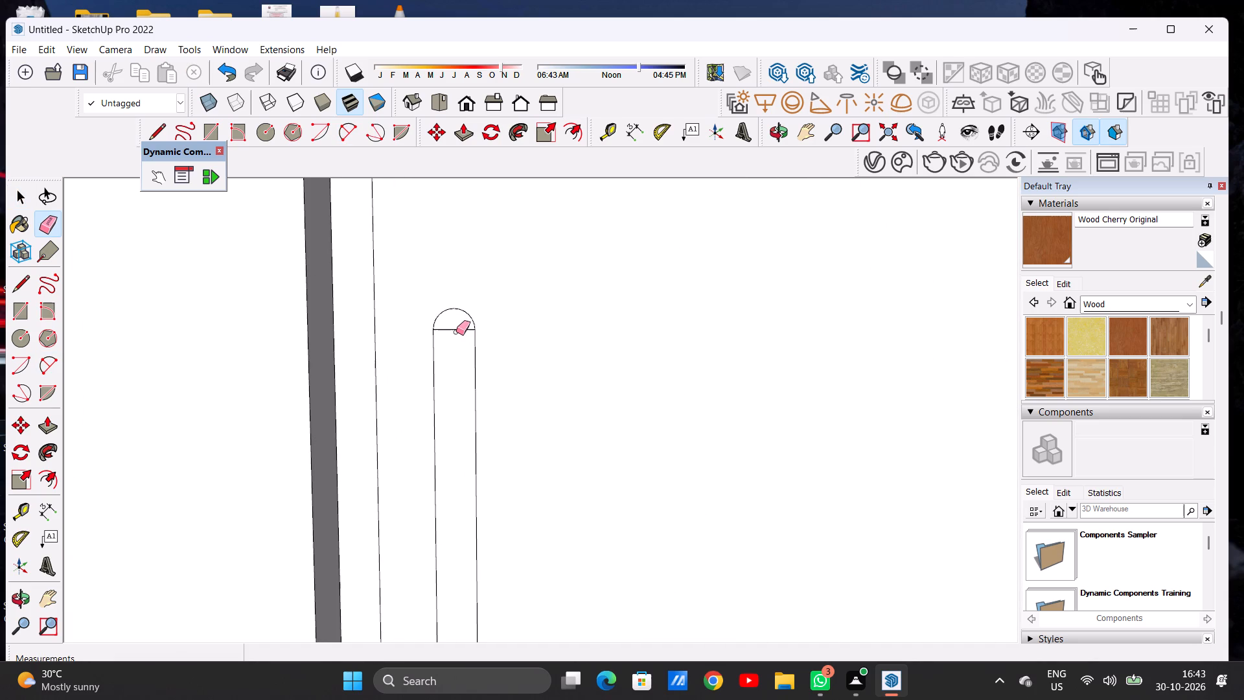
pyautogui.press('space')
# Push/Pull the rounded handle face outward from the balcony door about 11 1/2".
pyautogui.scroll(-13, 480, 303)
pyautogui.moveTo(511, 331); pyautogui.dragTo(406, 371, button='middle')
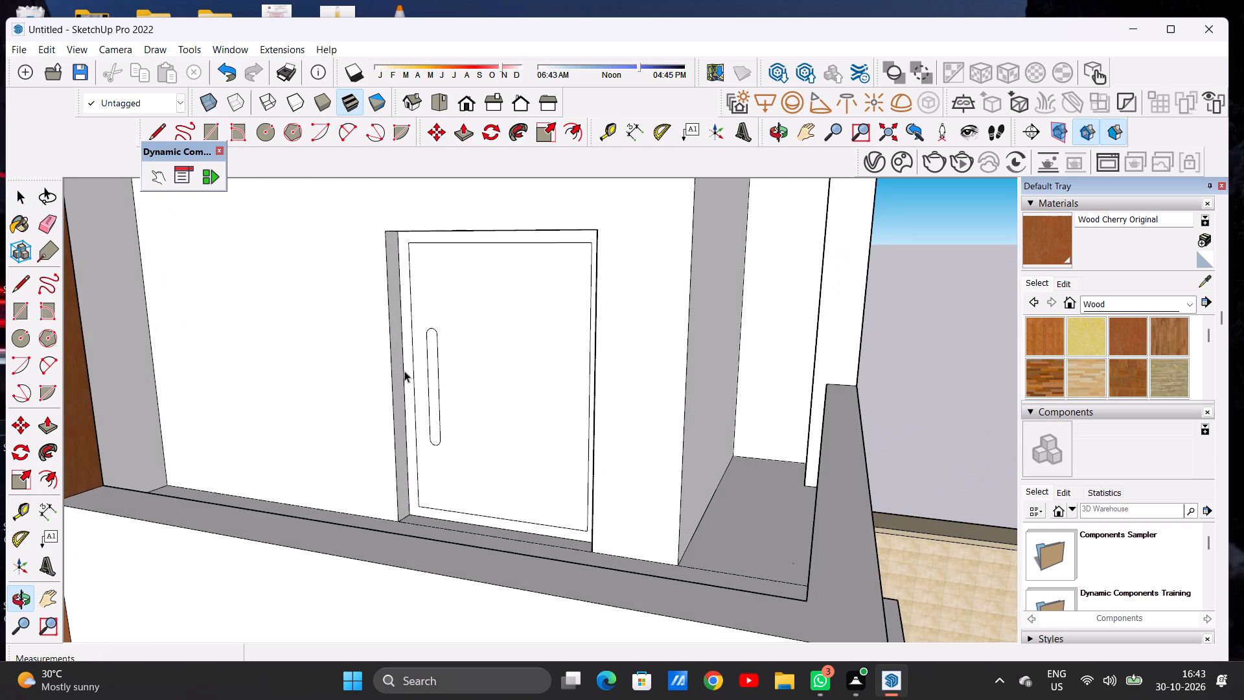
pyautogui.press('p')
pyautogui.scroll(6, 427, 326)
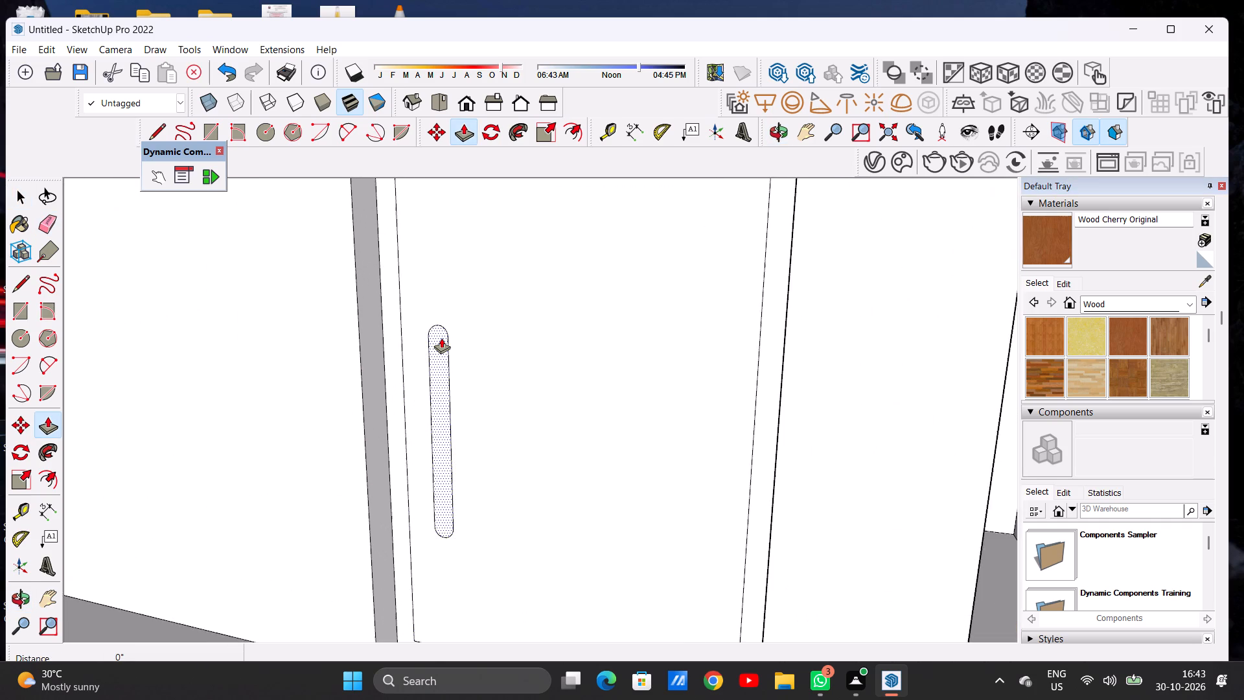
pyautogui.scroll(3, 441, 338)
pyautogui.scroll(-1, 441, 338)
pyautogui.scroll(2, 441, 338)
pyautogui.click(441, 338)
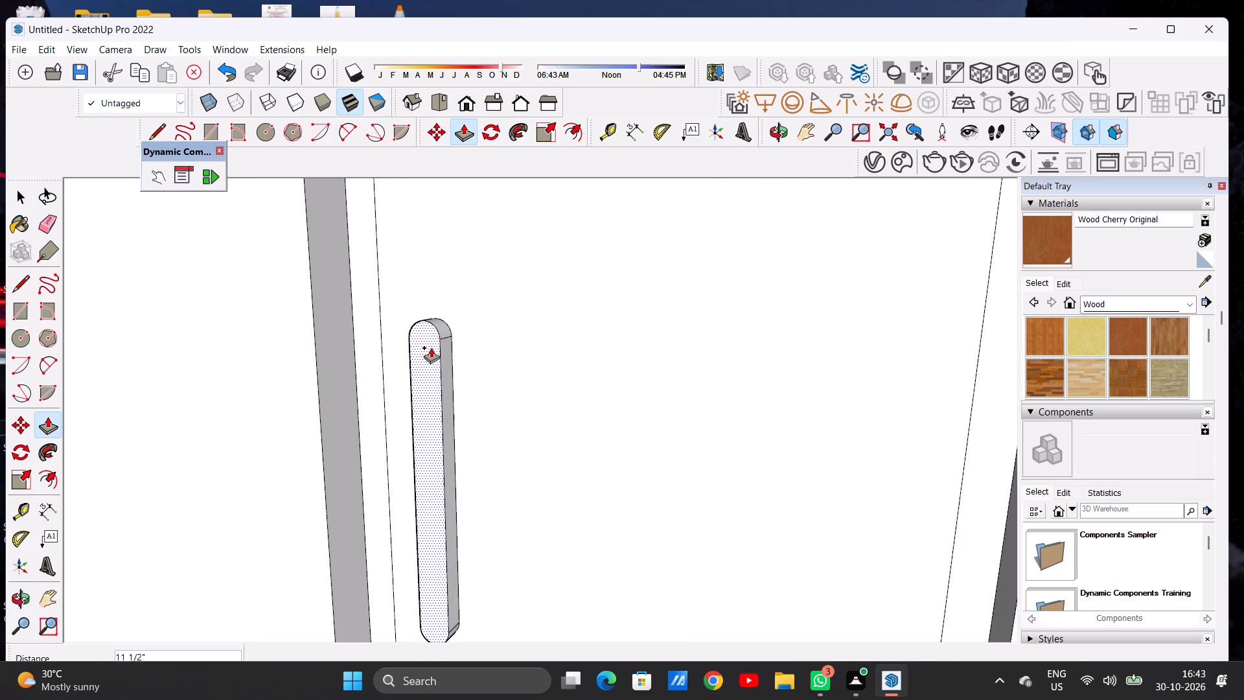
pyautogui.click(431, 347)
pyautogui.press('space')
# Paint the balcony door's inner panel with Wood Bamboo, leaving the handle and frame unpainted.
pyautogui.scroll(-3, 465, 366)
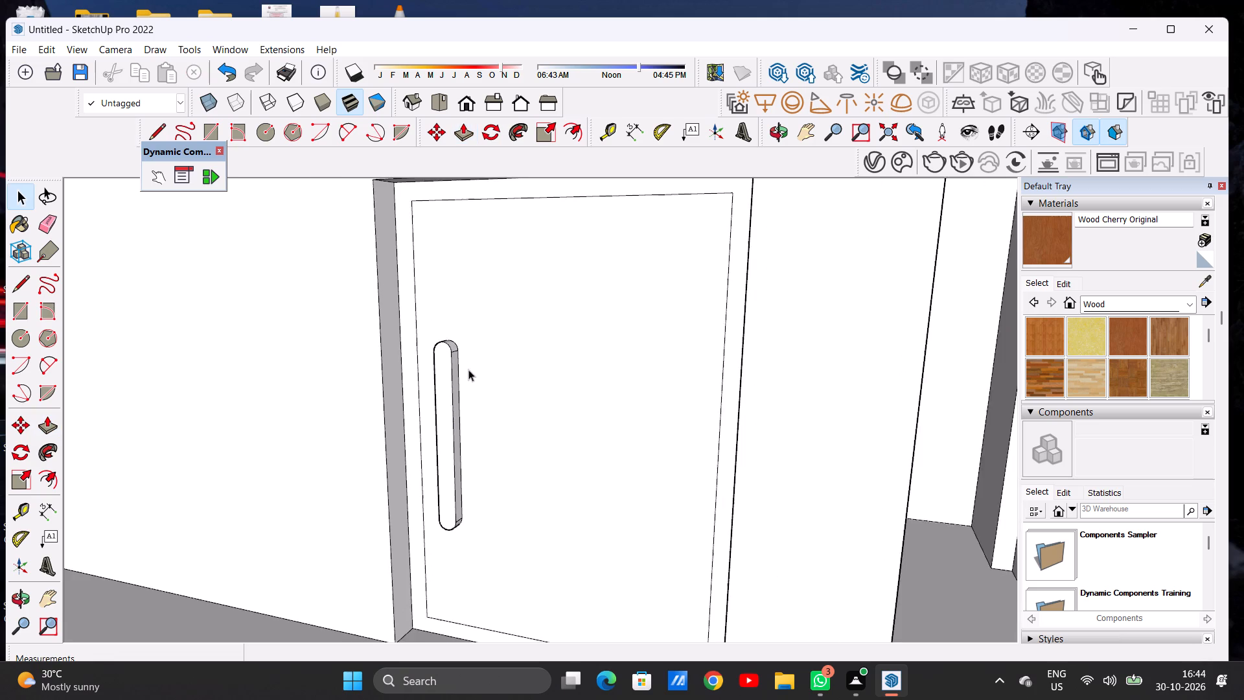
pyautogui.scroll(-14, 468, 369)
pyautogui.moveTo(492, 375); pyautogui.dragTo(548, 363, button='middle')
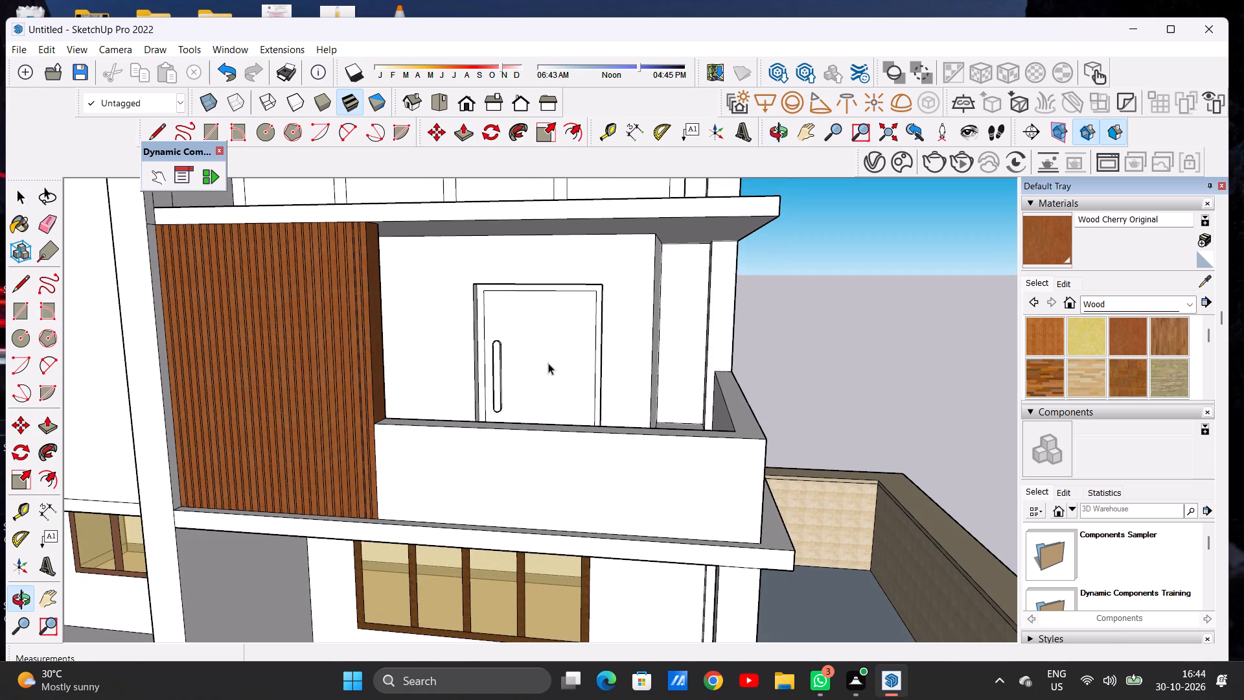
pyautogui.scroll(-15, 554, 368)
pyautogui.scroll(13, 560, 384)
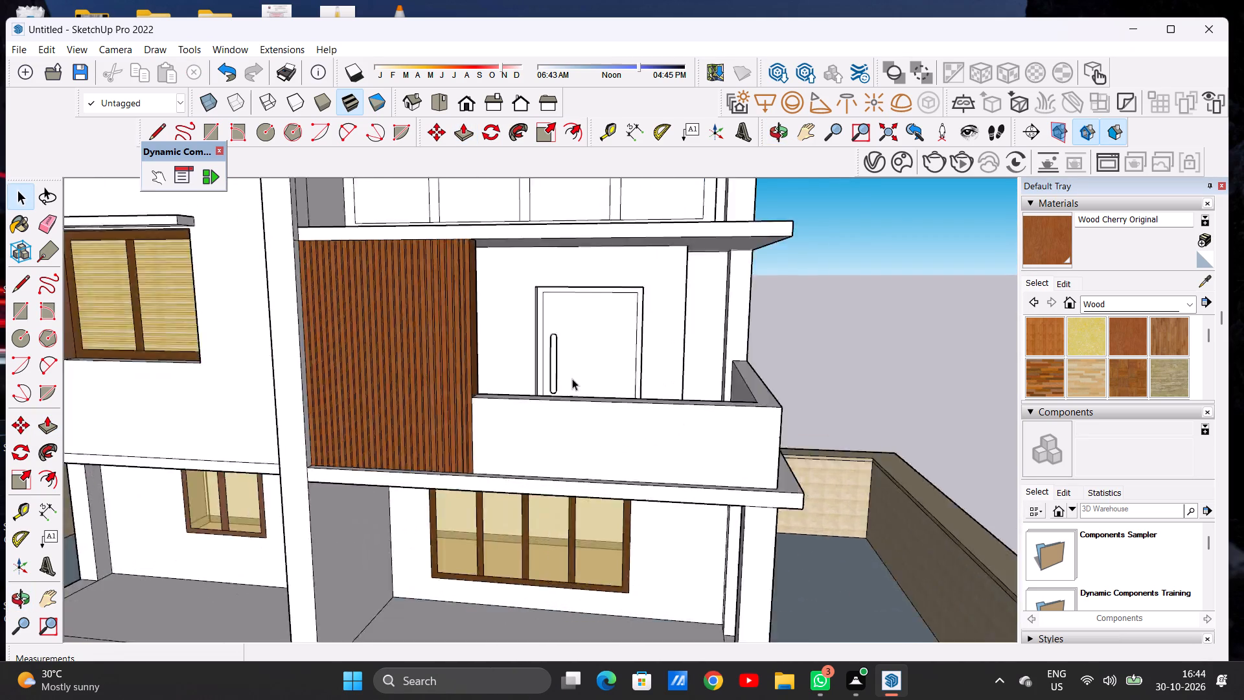
pyautogui.scroll(4, 572, 379)
pyautogui.moveTo(536, 376); pyautogui.dragTo(551, 379, button='middle')
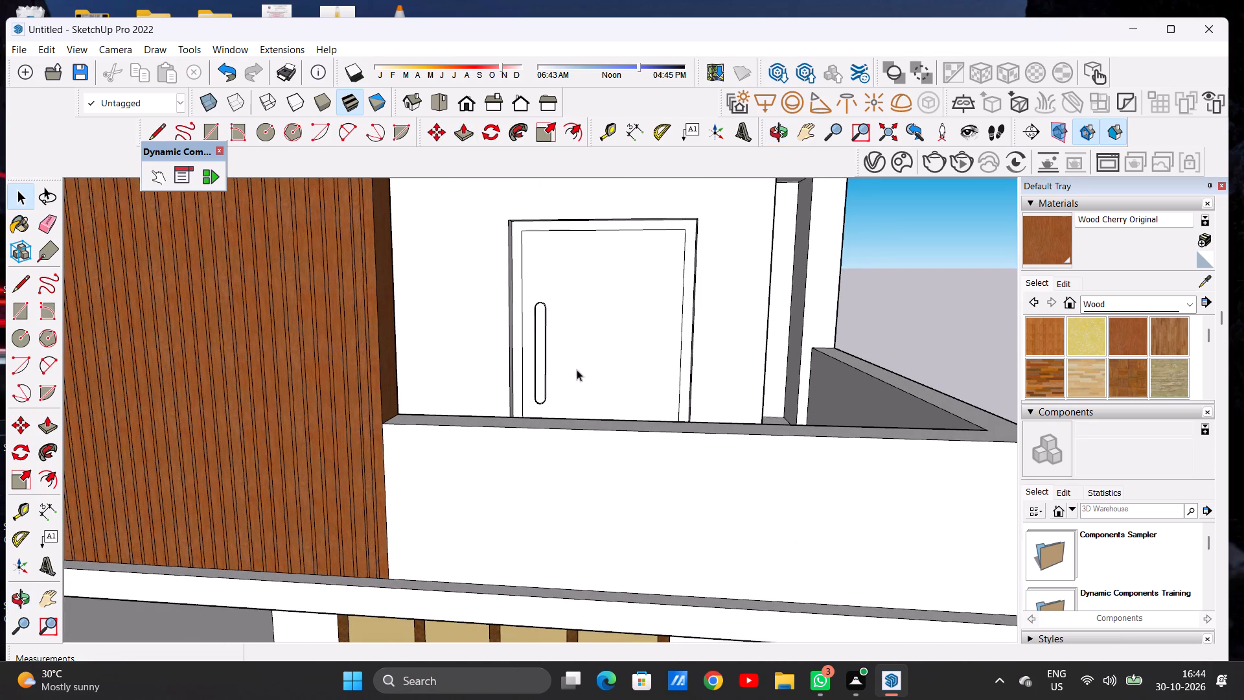
pyautogui.click(1039, 340)
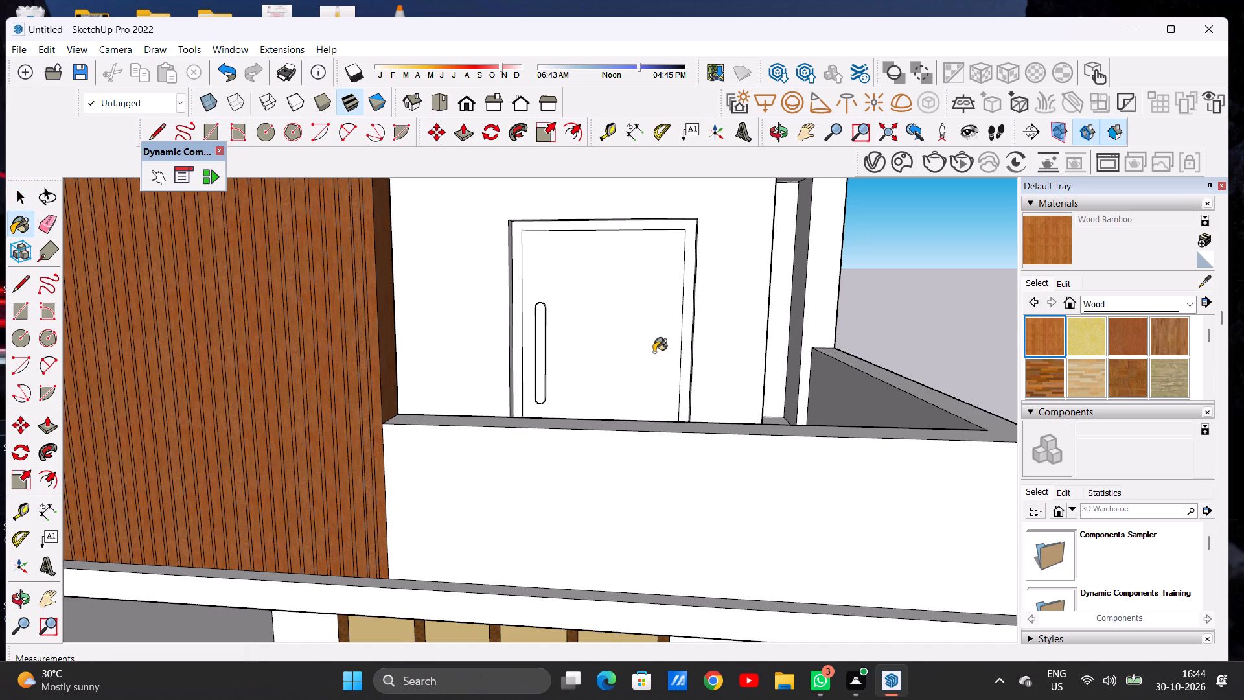
pyautogui.click(654, 352)
# Darken the Wood Bamboo material slightly by lowering its colour brightness, checking it on the balcony door panel.
pyautogui.scroll(6, 621, 360)
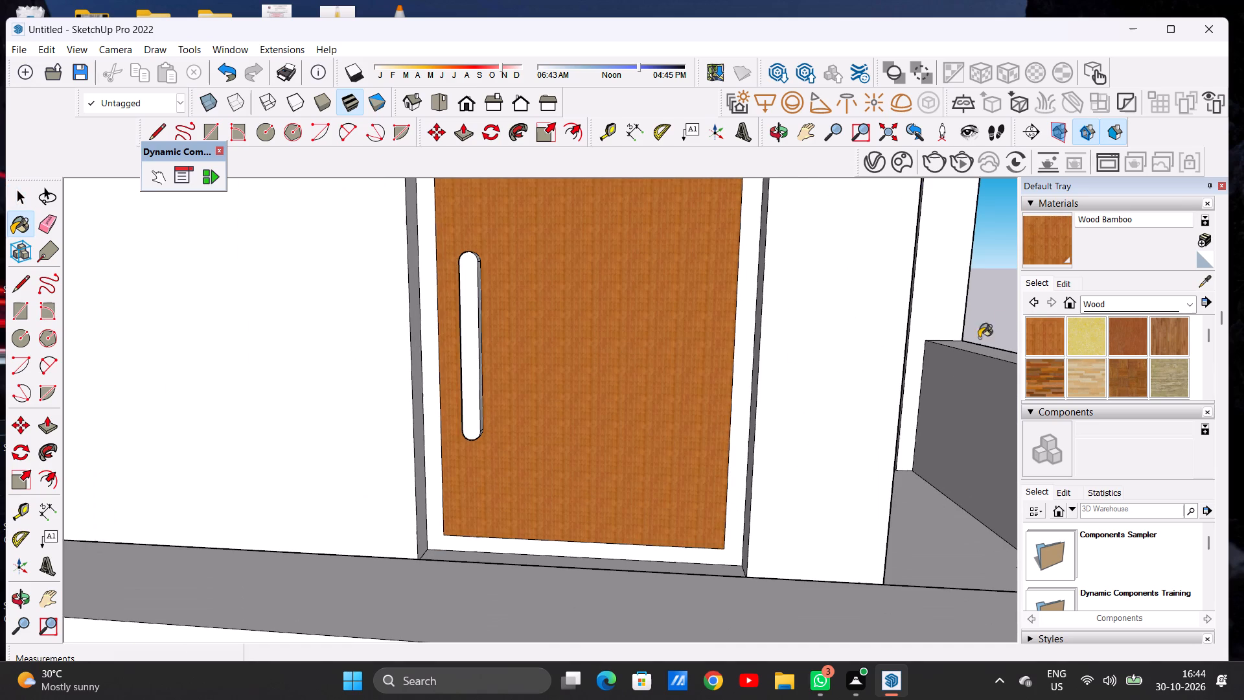
pyautogui.click(1059, 287)
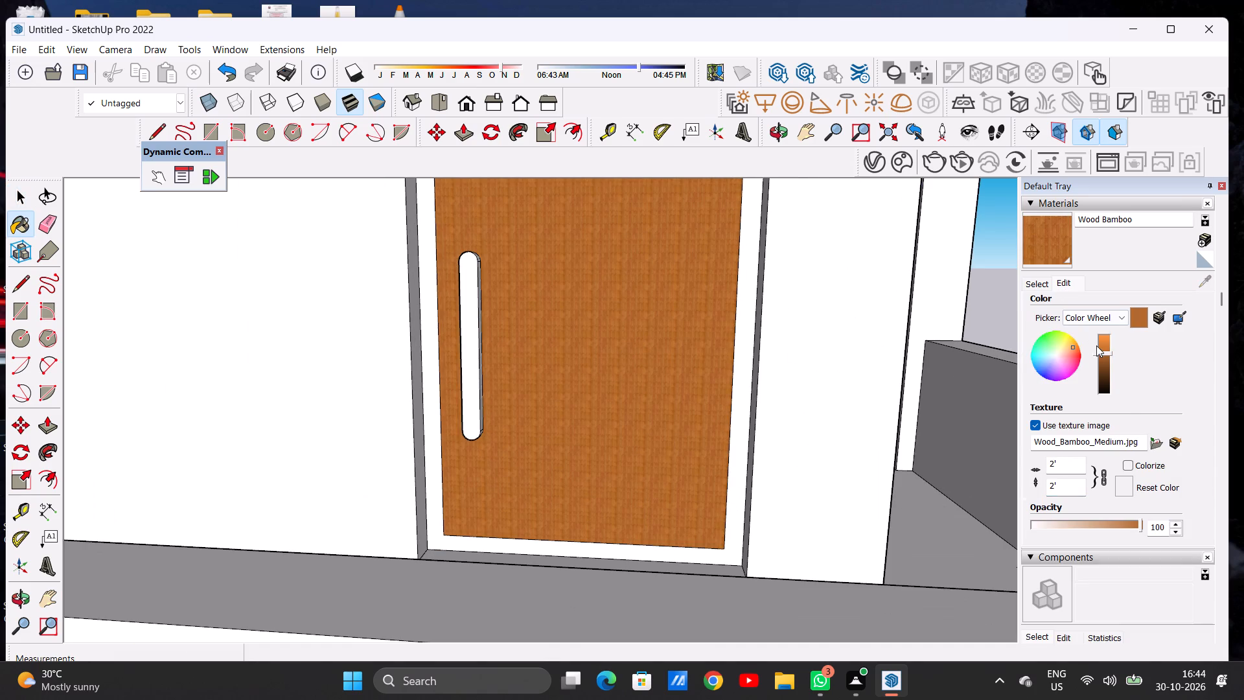
pyautogui.click(1102, 358)
pyautogui.scroll(-7, 652, 358)
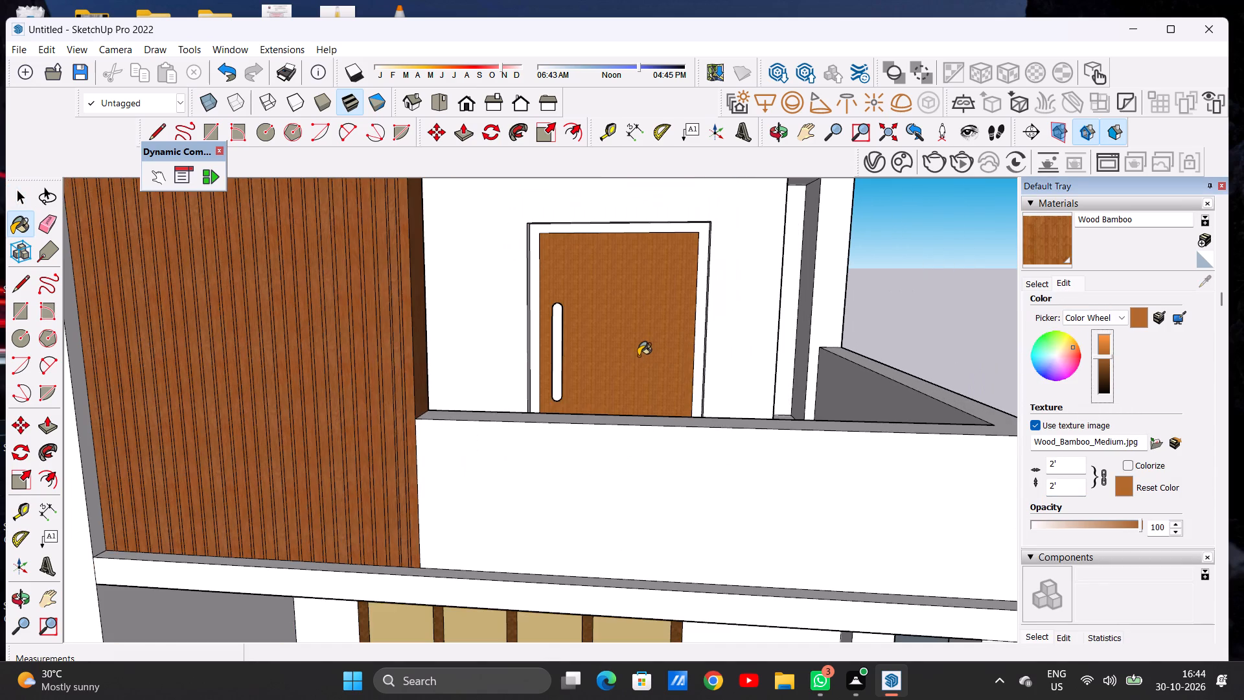
pyautogui.scroll(-7, 613, 331)
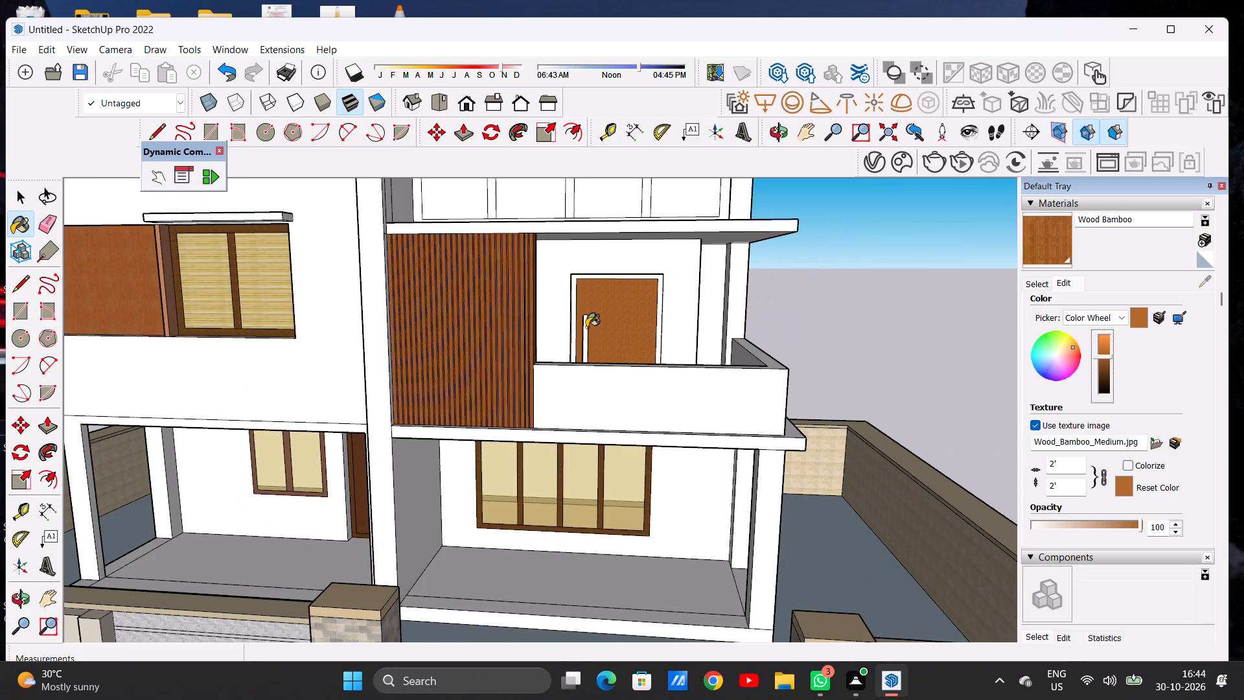
pyautogui.scroll(12, 629, 329)
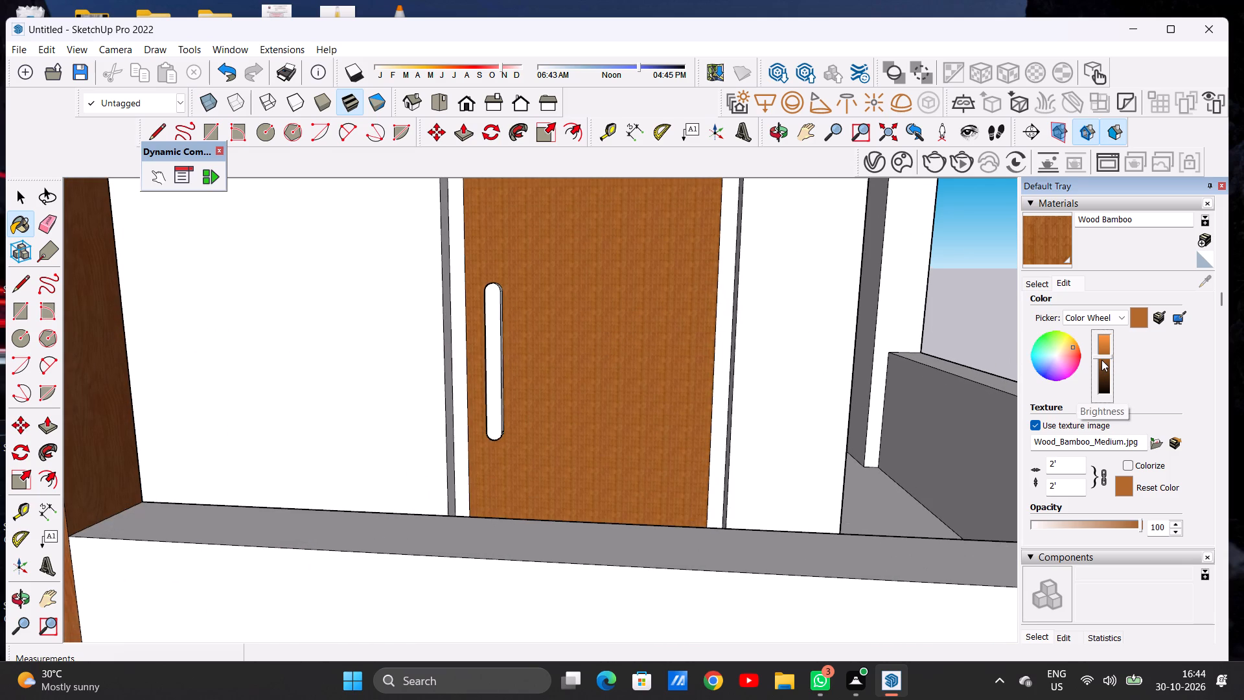
pyautogui.click(1101, 360)
pyautogui.scroll(-5, 520, 362)
pyautogui.moveTo(592, 373); pyautogui.dragTo(593, 353, button='middle')
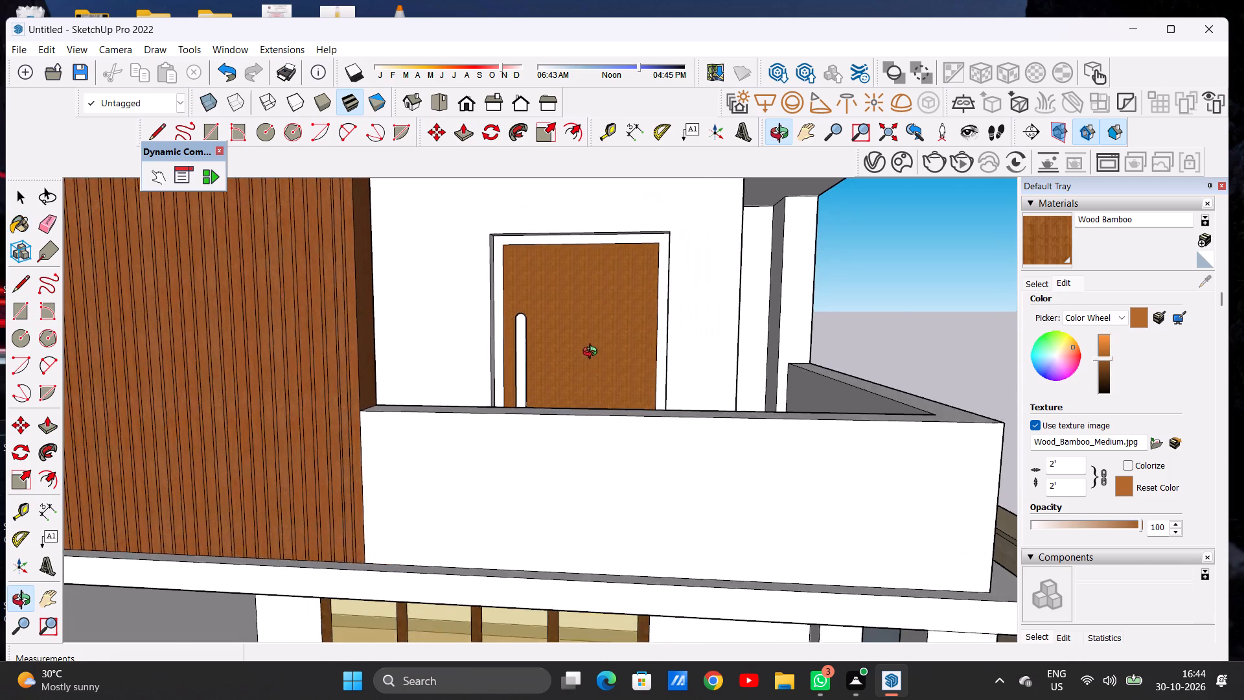
pyautogui.moveTo(593, 353); pyautogui.dragTo(593, 353, button='middle')
pyautogui.scroll(5, 610, 351)
pyautogui.scroll(-5, 624, 367)
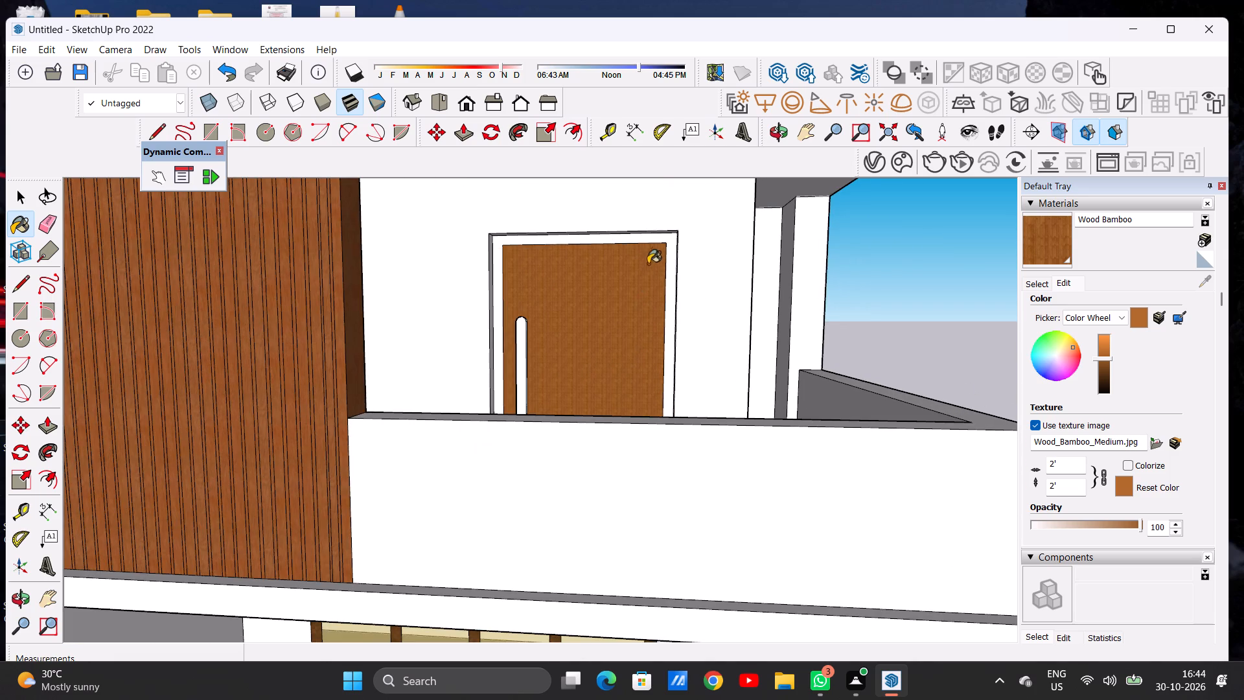
# Paint the front face of the balcony door's frame with the Wood Floor material.
pyautogui.scroll(5, 650, 240)
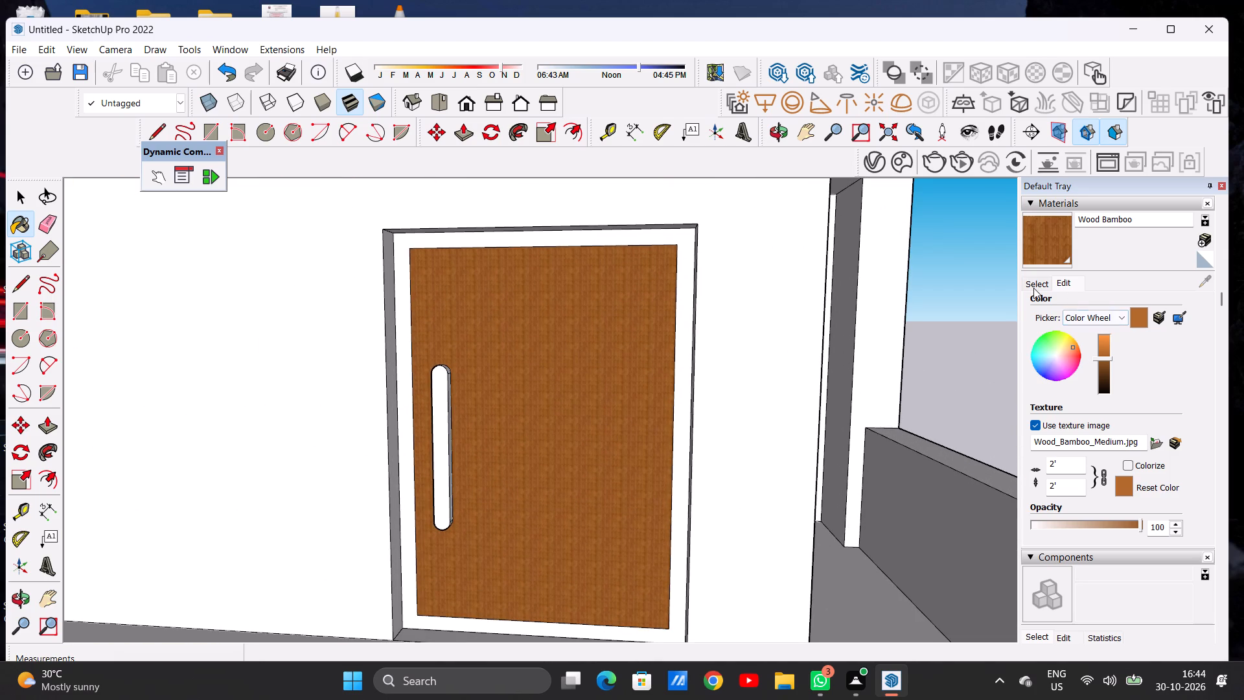
pyautogui.click(1033, 288)
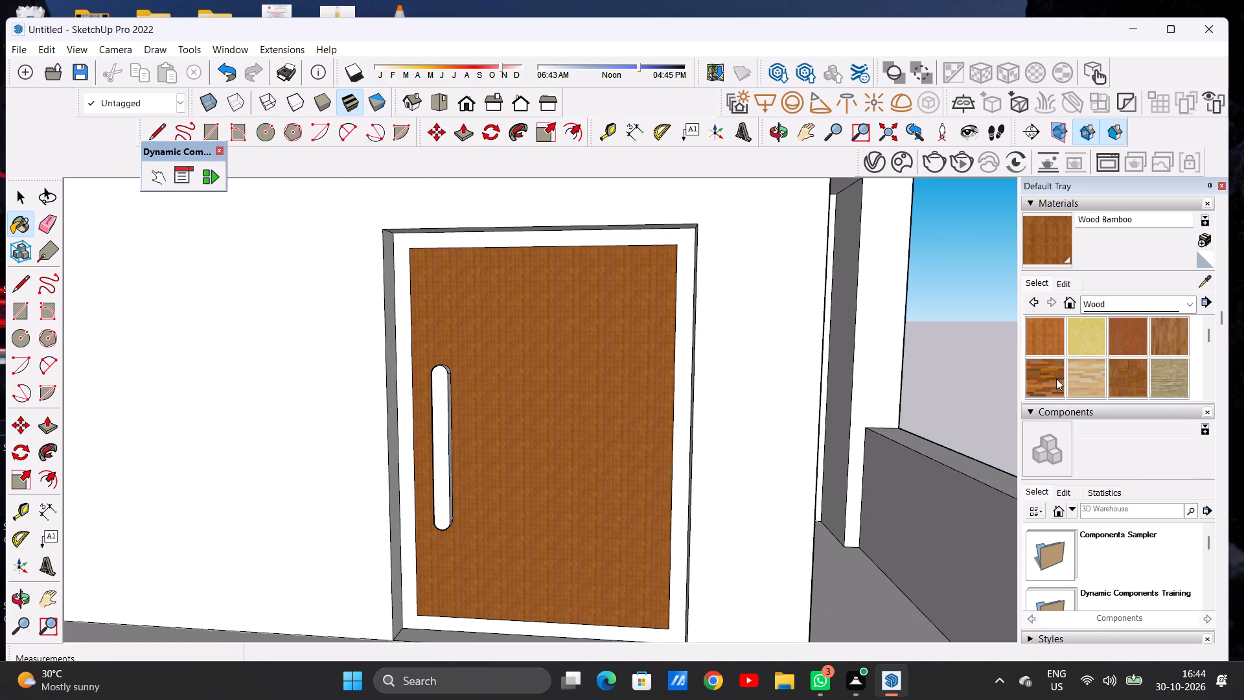
pyautogui.scroll(-2, 1131, 375)
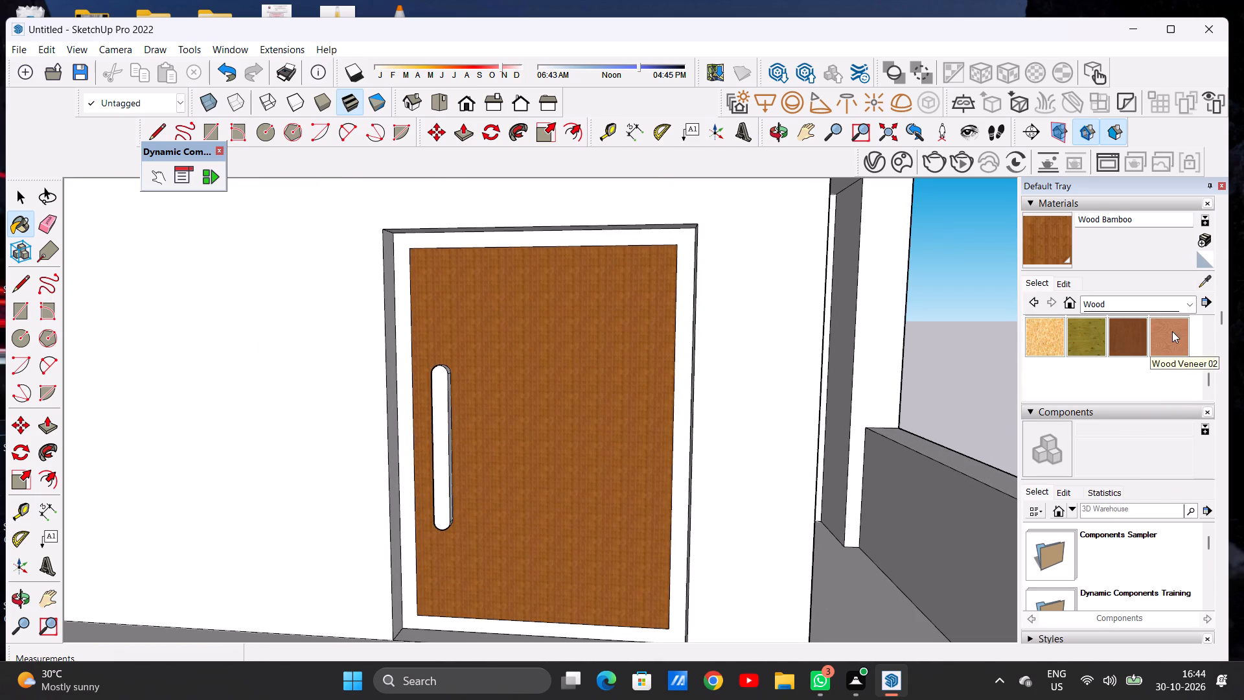
pyautogui.scroll(2, 1137, 336)
pyautogui.click(1165, 333)
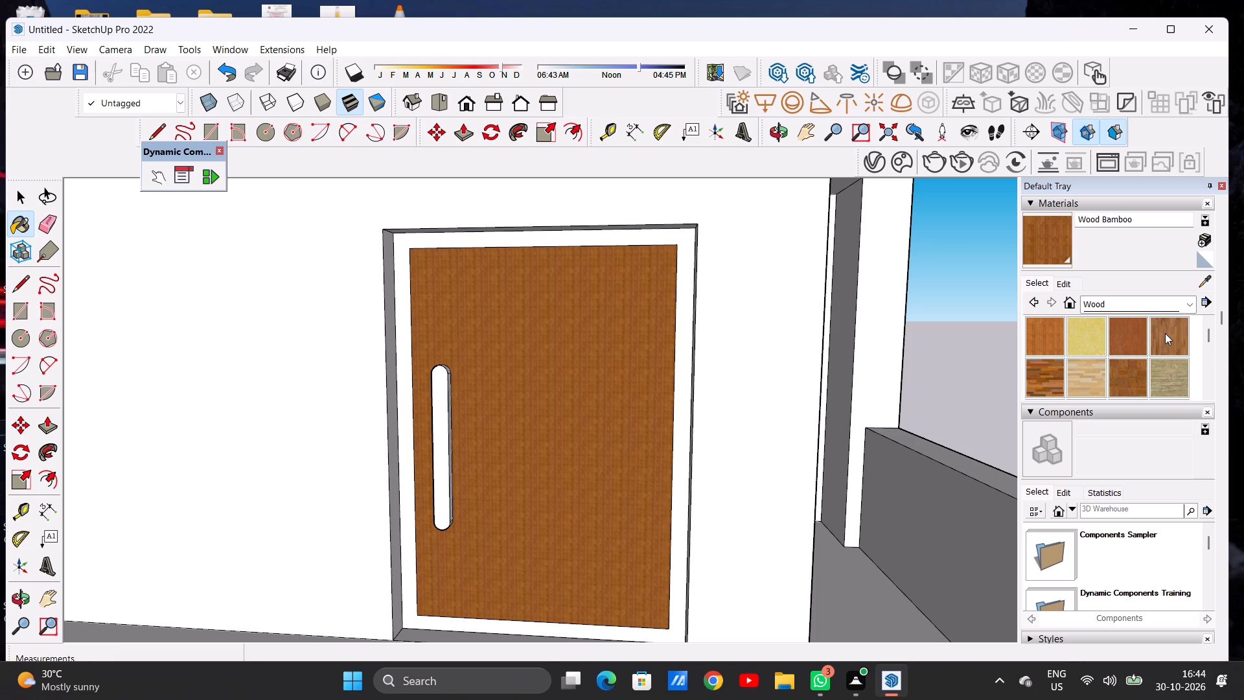
pyautogui.scroll(6, 685, 310)
pyautogui.scroll(-1, 688, 307)
pyautogui.click(688, 307)
pyautogui.scroll(-7, 703, 320)
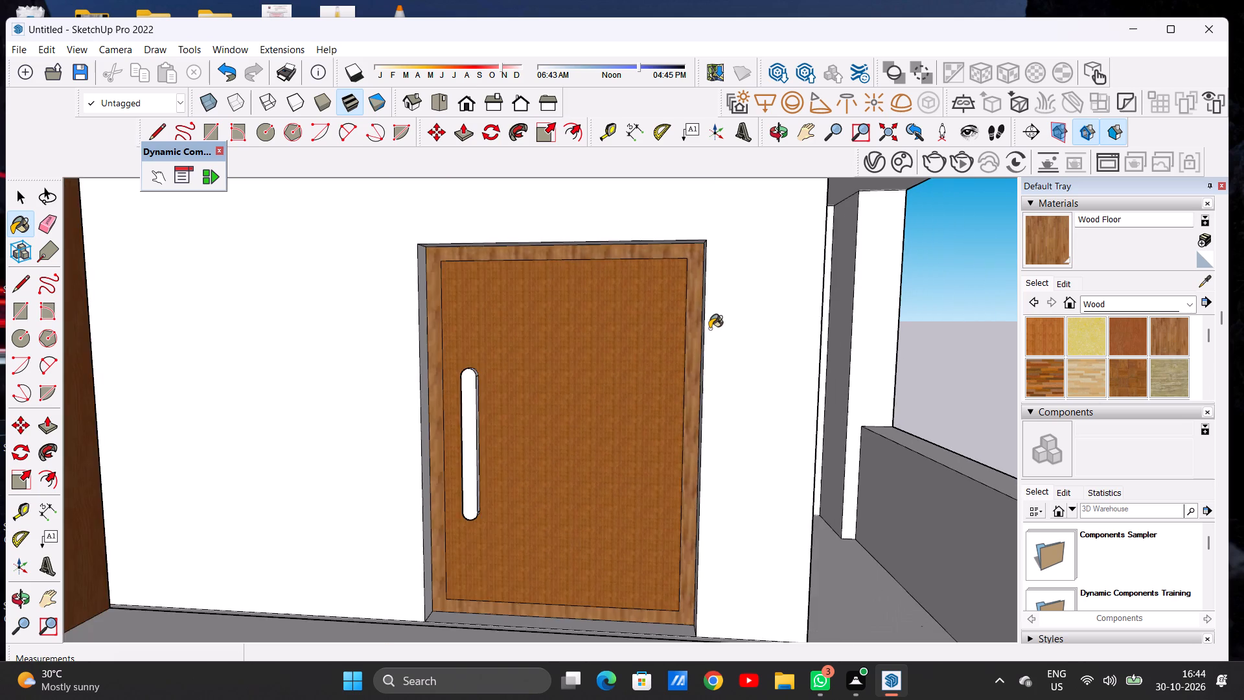
# Darken the Wood Floor material on the door frame by lowering its colour brightness.
pyautogui.scroll(-6, 709, 329)
pyautogui.scroll(6, 665, 321)
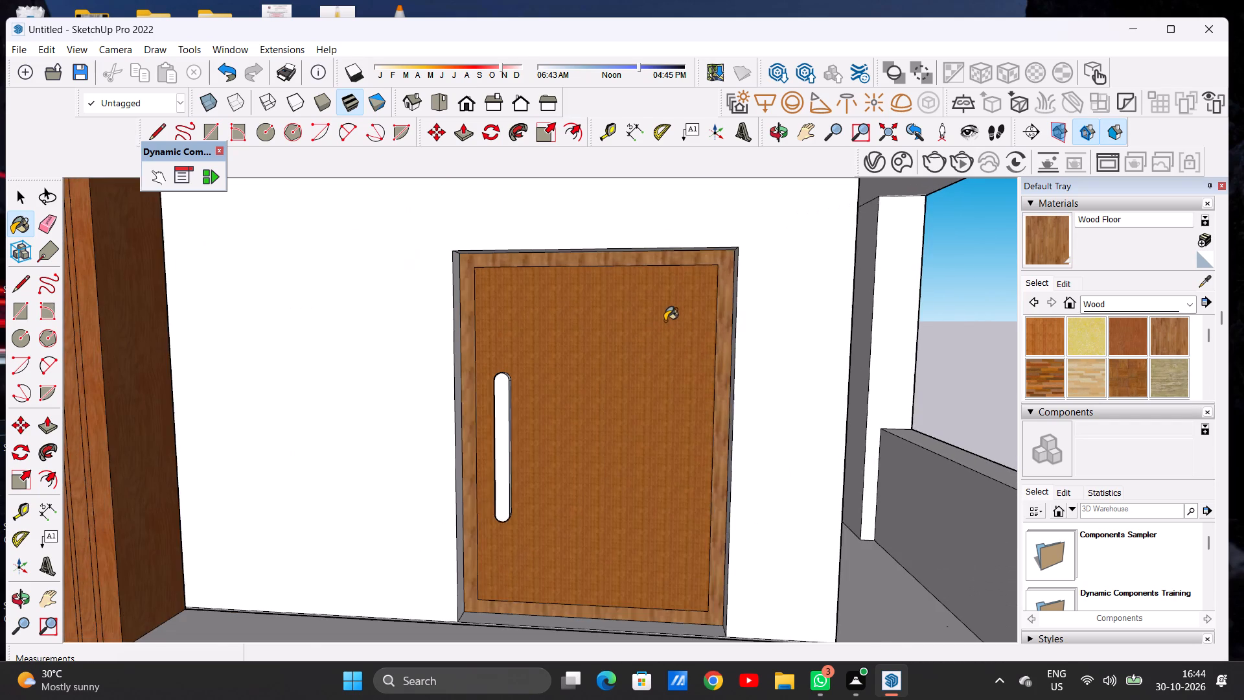
pyautogui.scroll(1, 665, 321)
pyautogui.click(1062, 284)
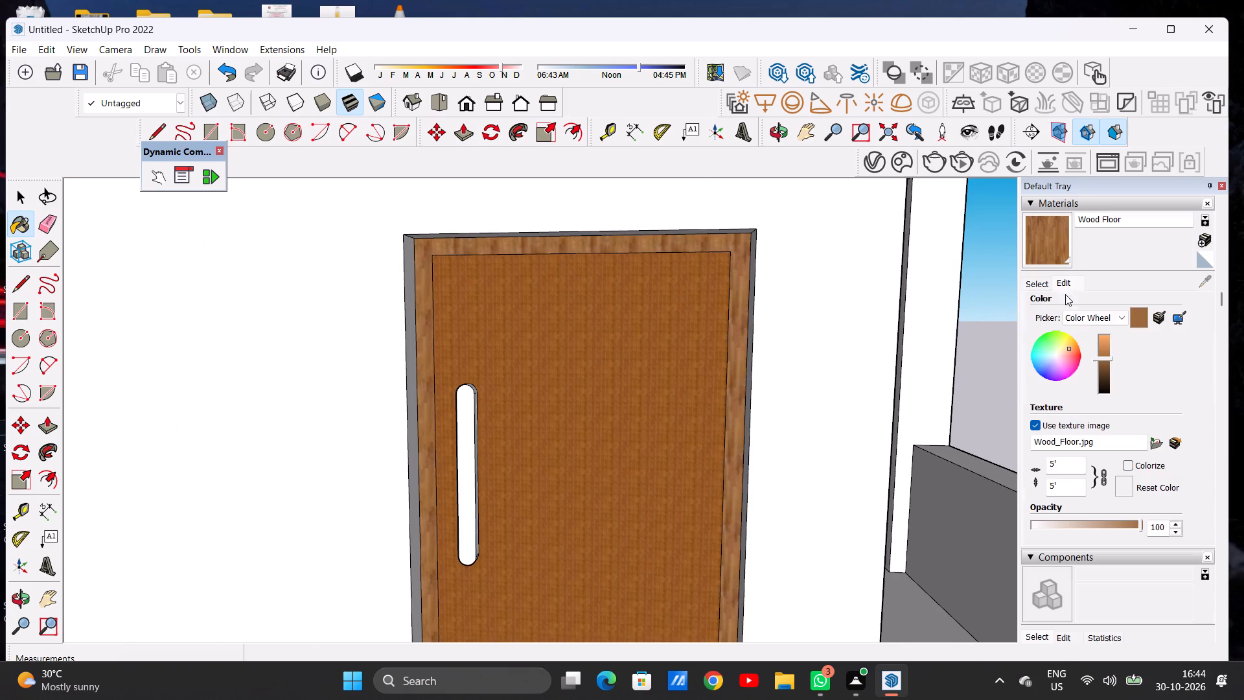
pyautogui.click(1102, 364)
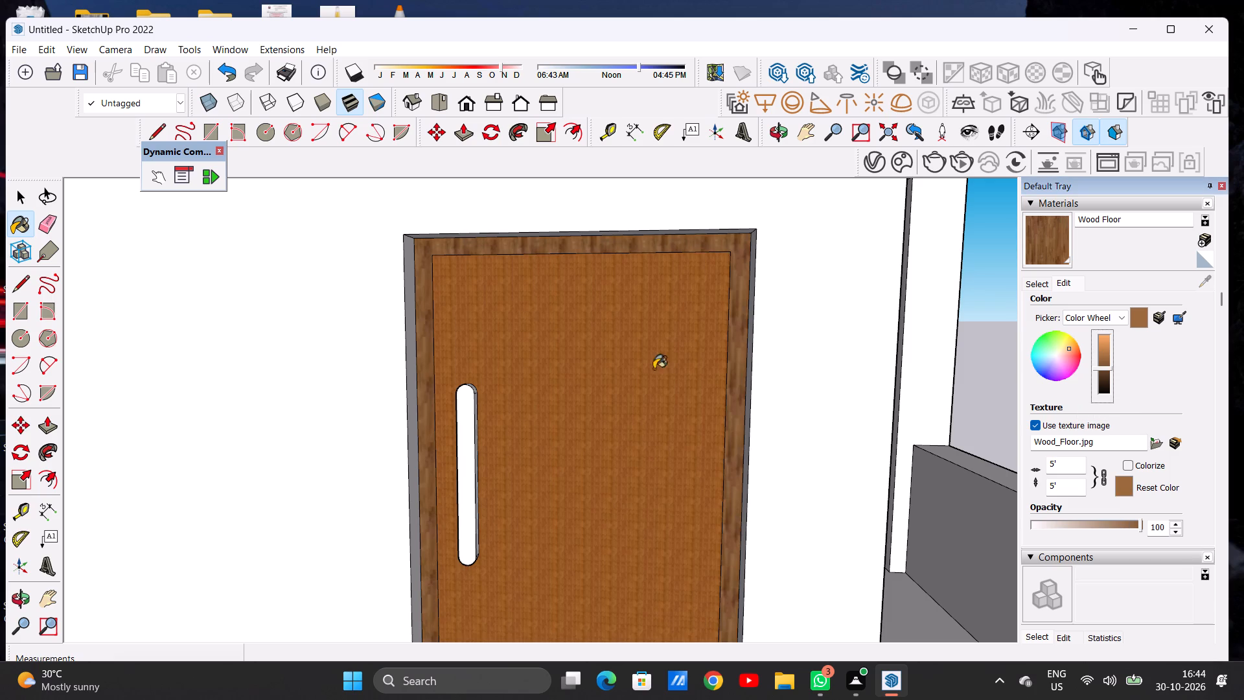
# Paint the reveal beside the balcony door's handle side with the darkened Wood Floor material.
pyautogui.scroll(-7, 606, 375)
pyautogui.moveTo(626, 366); pyautogui.dragTo(631, 353, button='middle')
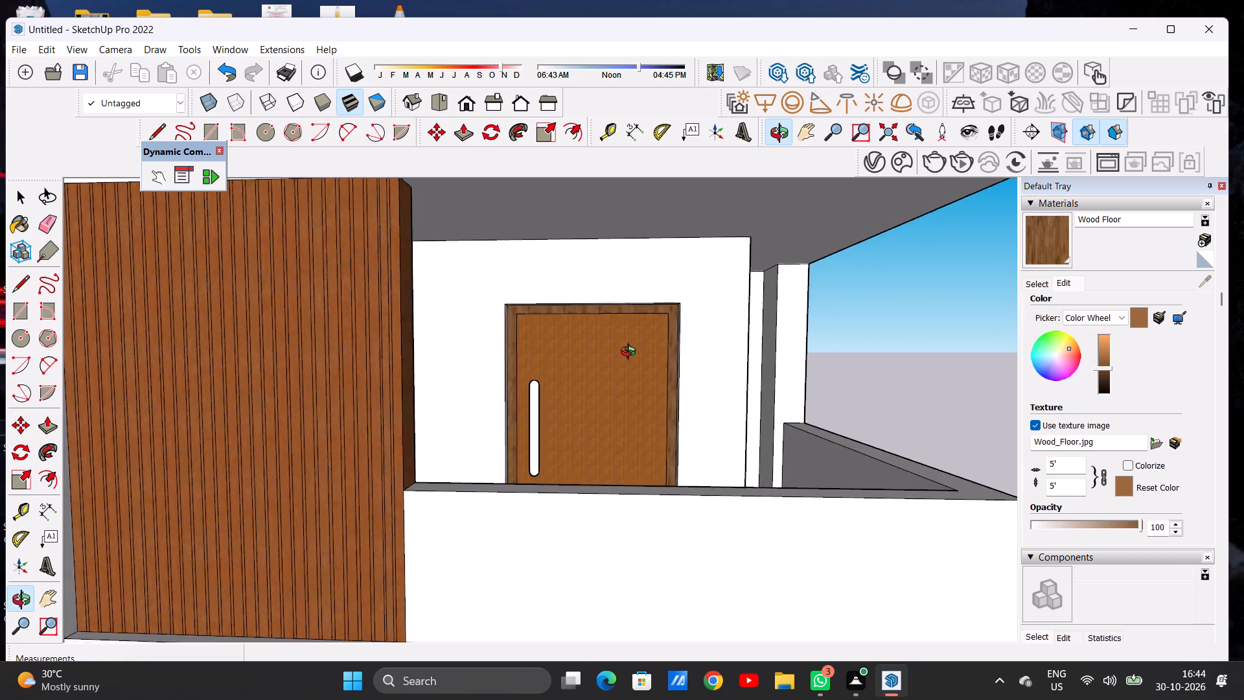
pyautogui.moveTo(631, 353); pyautogui.dragTo(511, 428, button='middle')
pyautogui.moveTo(511, 417); pyautogui.dragTo(514, 411, button='middle')
pyautogui.scroll(6, 540, 389)
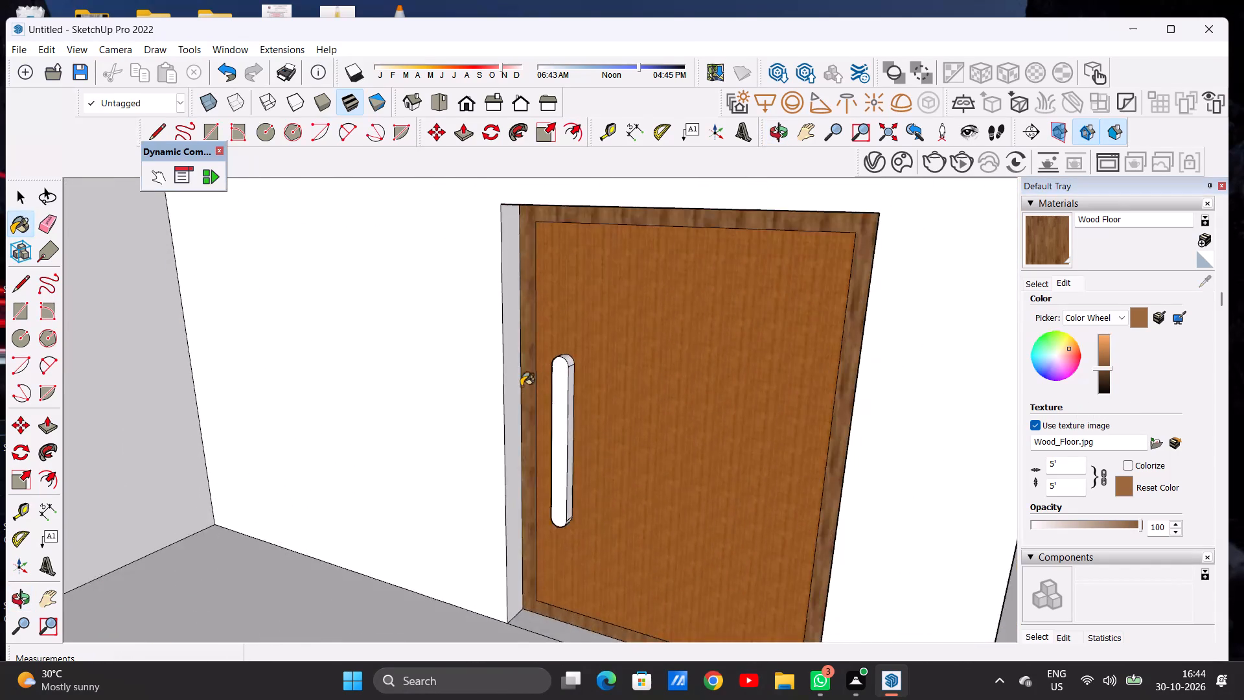
pyautogui.scroll(3, 521, 386)
pyautogui.scroll(-1, 520, 386)
pyautogui.scroll(3, 520, 386)
pyautogui.click(503, 382)
pyautogui.scroll(-13, 515, 389)
# Paint the top reveal and the reveal opposite the handle side of the balcony door opening with Wood Floor.
pyautogui.moveTo(542, 436); pyautogui.dragTo(672, 372, button='middle')
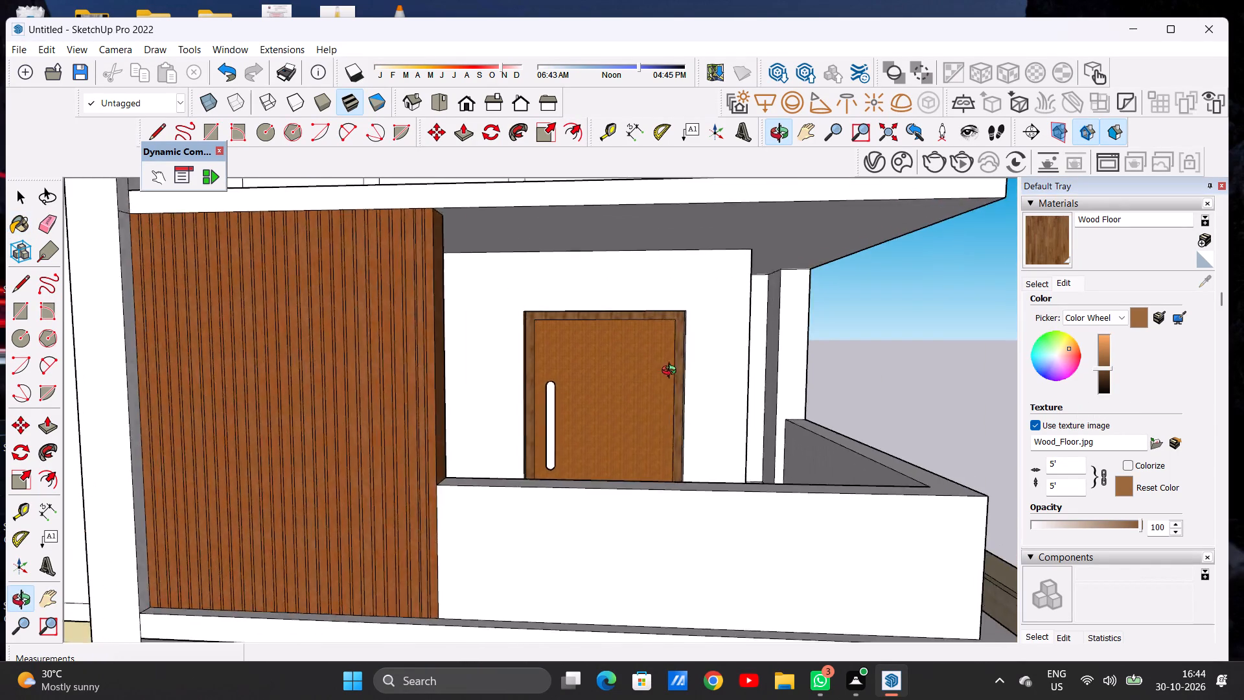
pyautogui.moveTo(672, 372); pyautogui.dragTo(704, 375, button='middle')
pyautogui.scroll(6, 639, 334)
pyautogui.moveTo(597, 366); pyautogui.dragTo(529, 318, button='middle')
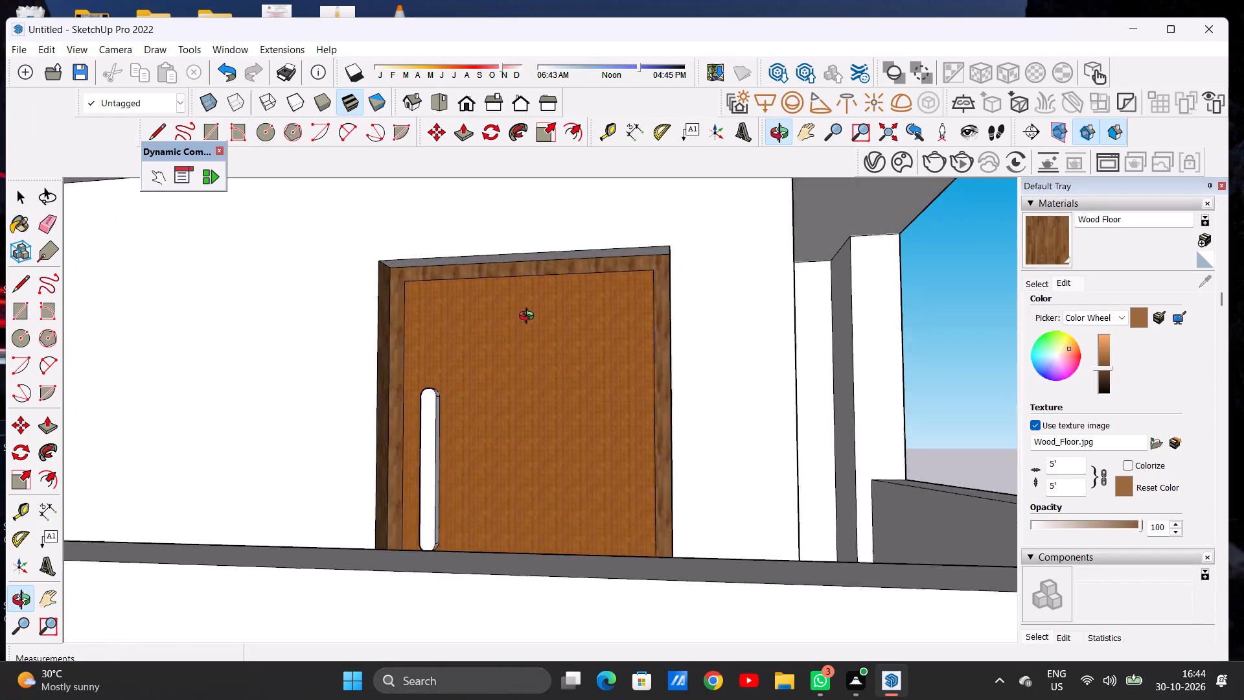
pyautogui.moveTo(529, 318); pyautogui.dragTo(527, 328, button='middle')
pyautogui.scroll(10, 629, 264)
pyautogui.scroll(-1, 628, 264)
pyautogui.scroll(4, 628, 264)
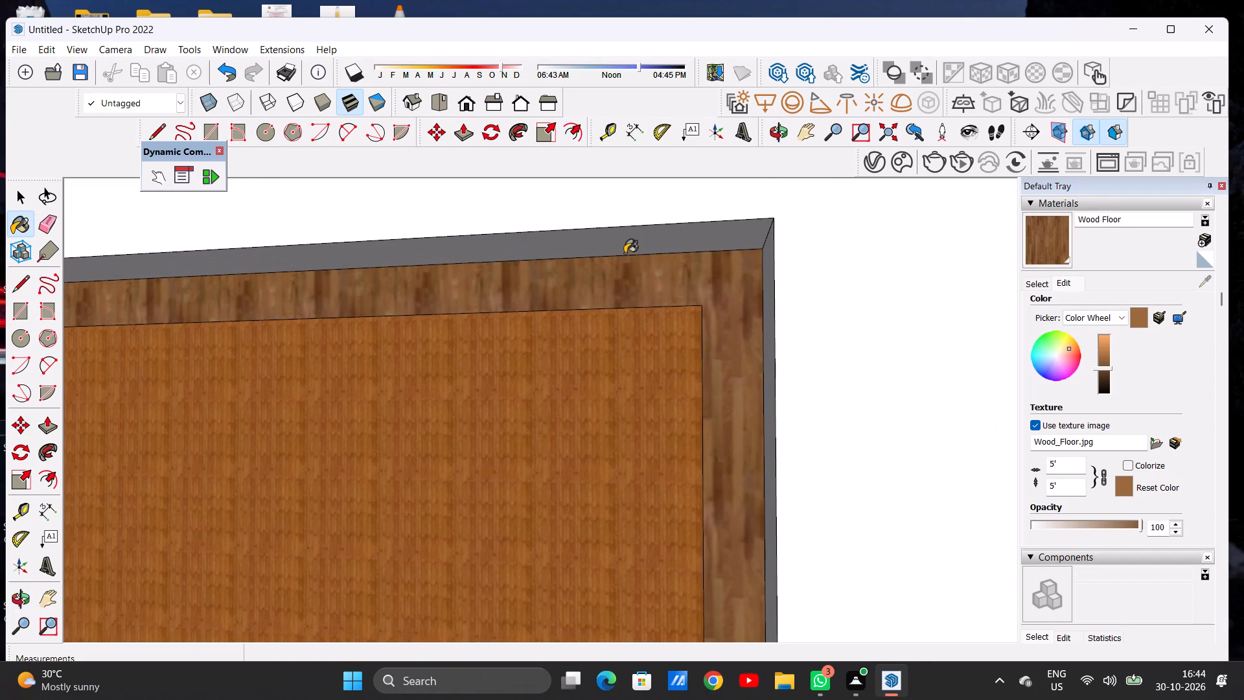
pyautogui.click(620, 235)
pyautogui.scroll(-10, 632, 305)
pyautogui.moveTo(597, 338); pyautogui.dragTo(779, 379, button='middle')
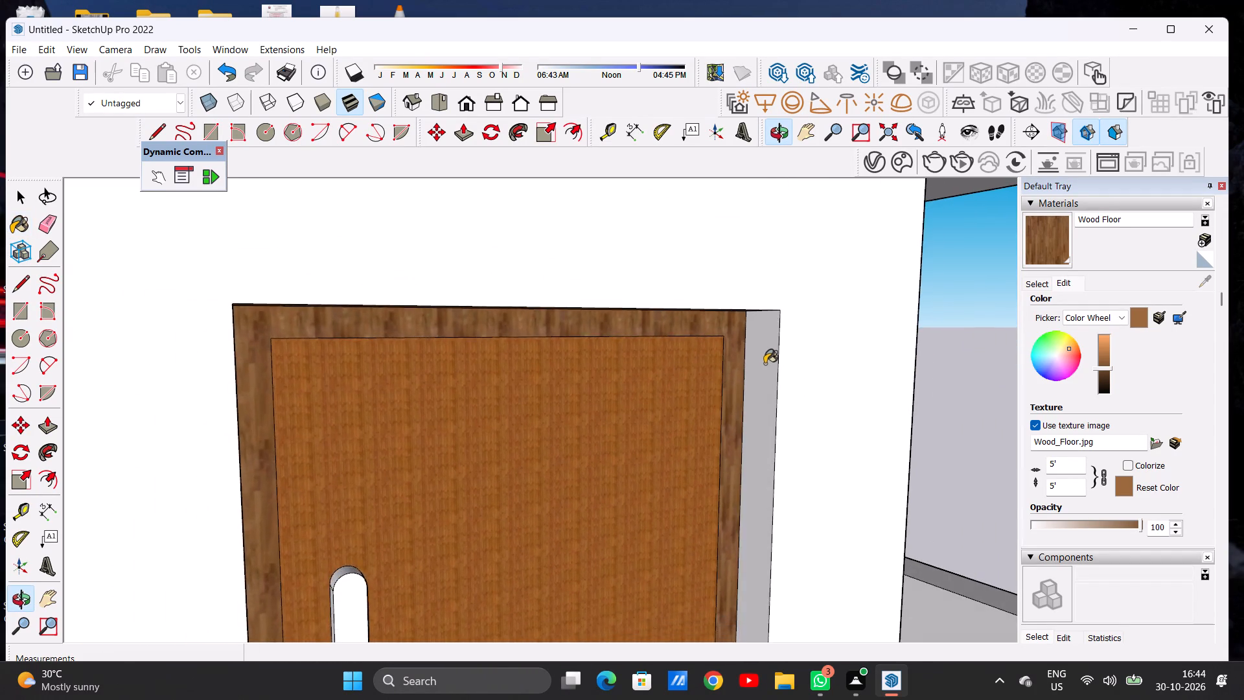
pyautogui.scroll(7, 761, 362)
pyautogui.click(762, 357)
pyautogui.scroll(-16, 733, 325)
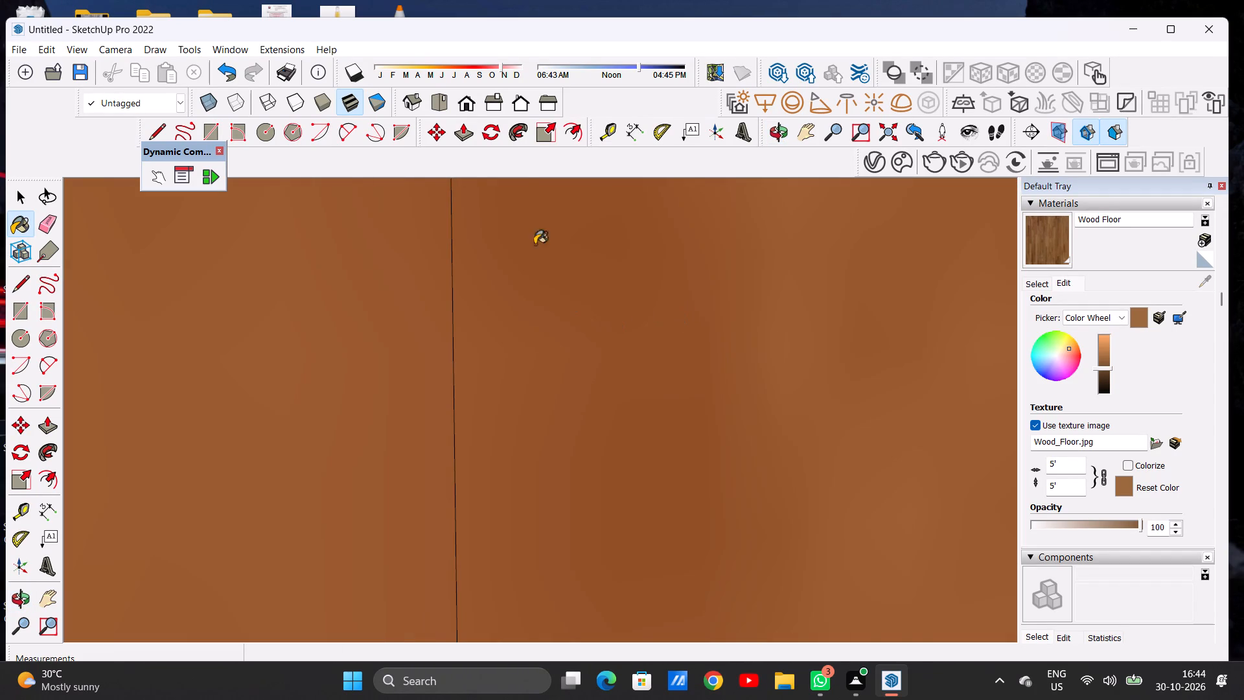
# Paint the threshold strip at the bottom of the balcony door opening with Wood Floor.
pyautogui.click(468, 106)
pyautogui.scroll(-17, 514, 282)
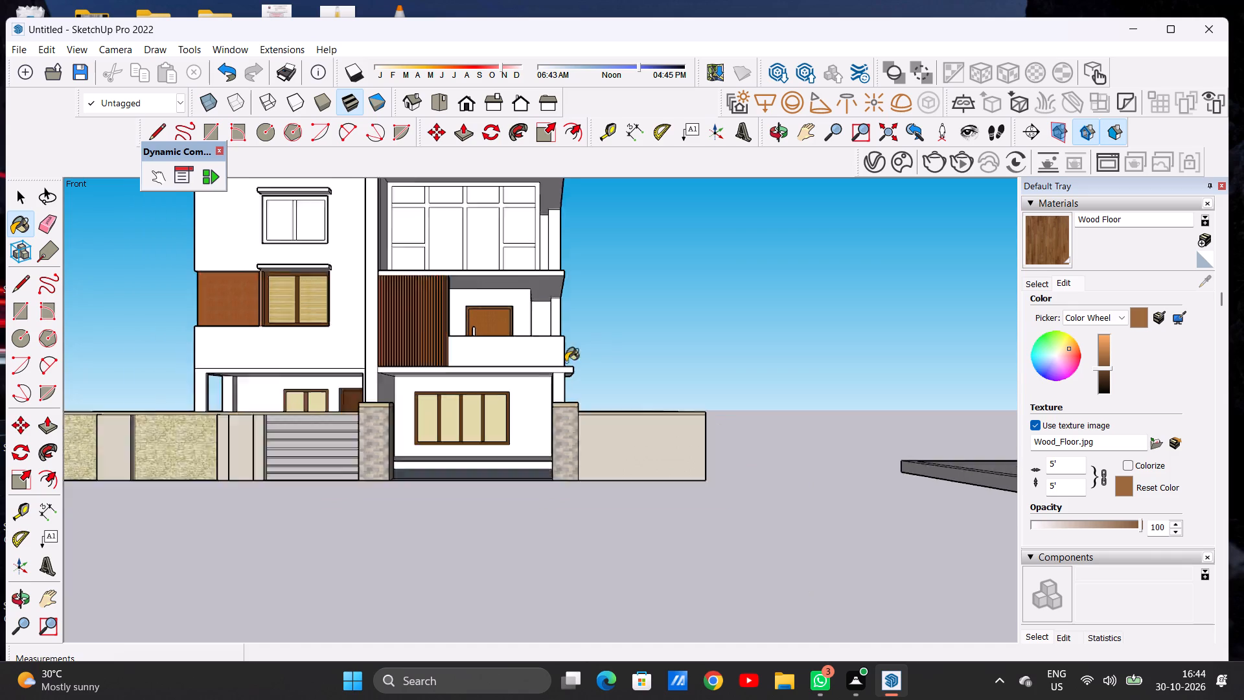
pyautogui.scroll(-3, 566, 362)
pyautogui.moveTo(524, 343); pyautogui.dragTo(513, 469, button='middle')
pyautogui.scroll(2, 498, 369)
pyautogui.scroll(-1, 498, 367)
pyautogui.scroll(16, 498, 367)
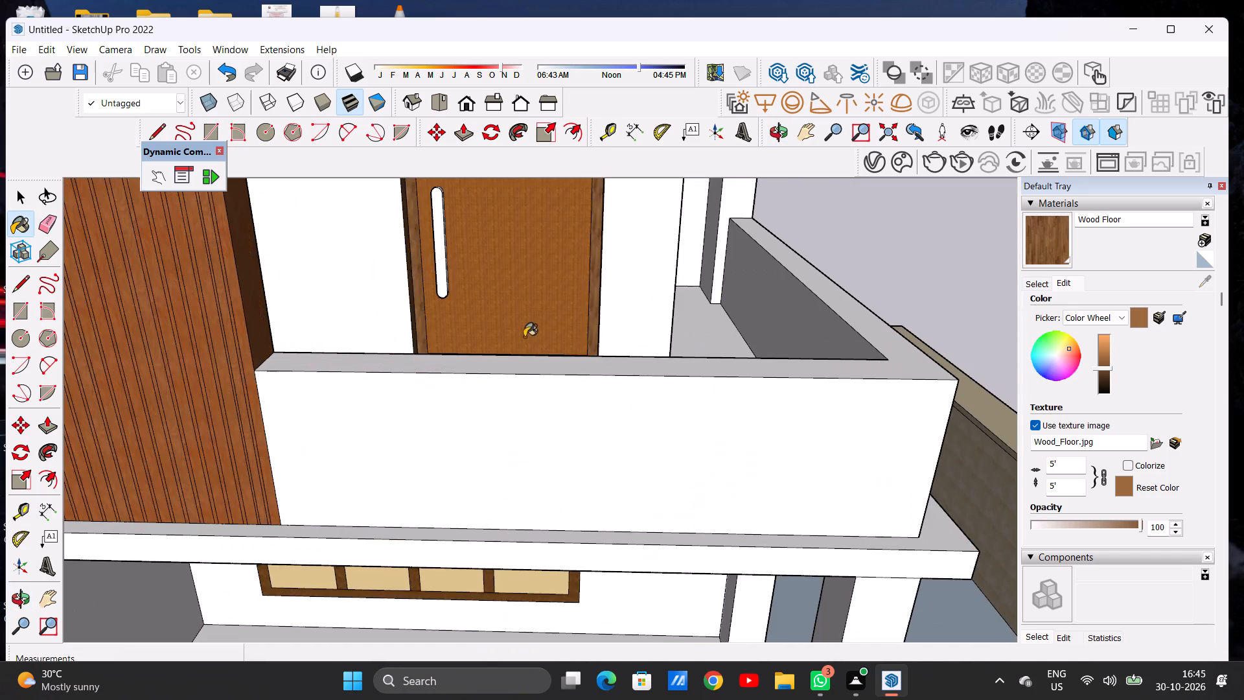
pyautogui.moveTo(501, 331); pyautogui.dragTo(515, 409, button='middle')
pyautogui.scroll(1, 564, 348)
pyautogui.scroll(-1, 564, 348)
pyautogui.scroll(4, 564, 348)
pyautogui.scroll(-1, 588, 389)
pyautogui.scroll(5, 588, 389)
pyautogui.click(593, 375)
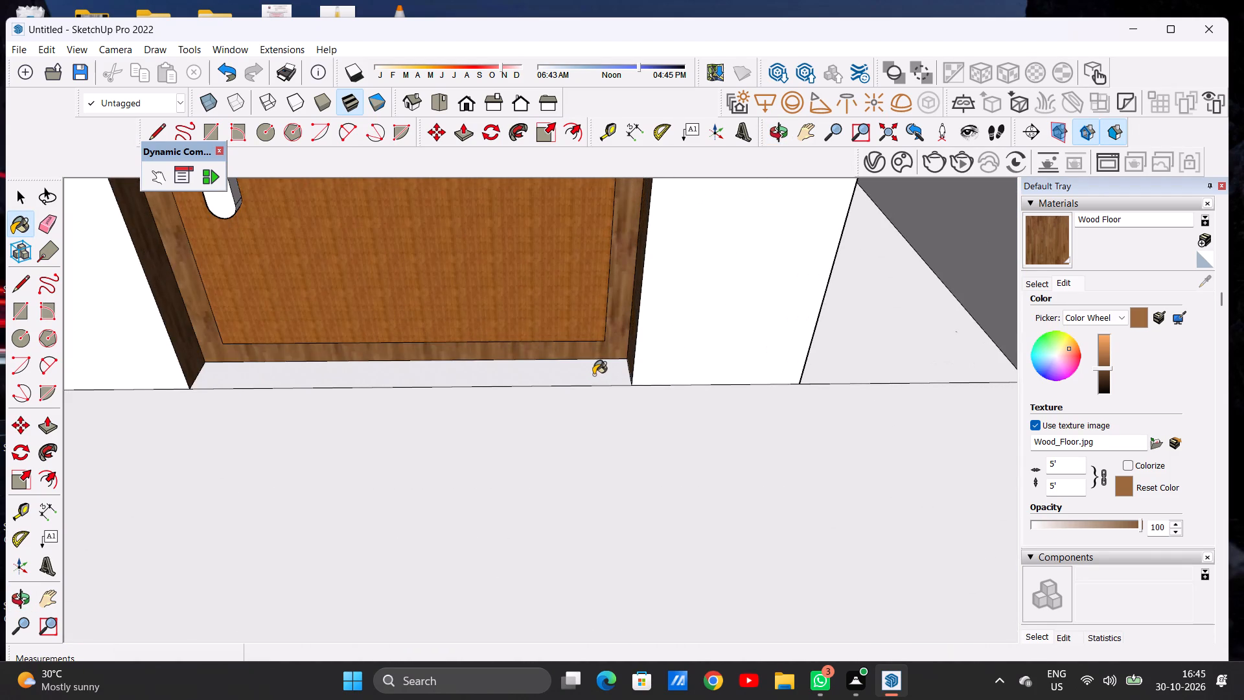
# Paint the front face and the panel-facing side of the balcony door's handle with the Wood Floor Light material.
pyautogui.scroll(-20, 525, 379)
pyautogui.scroll(-1, 525, 379)
pyautogui.moveTo(516, 354); pyautogui.dragTo(504, 250, button='middle')
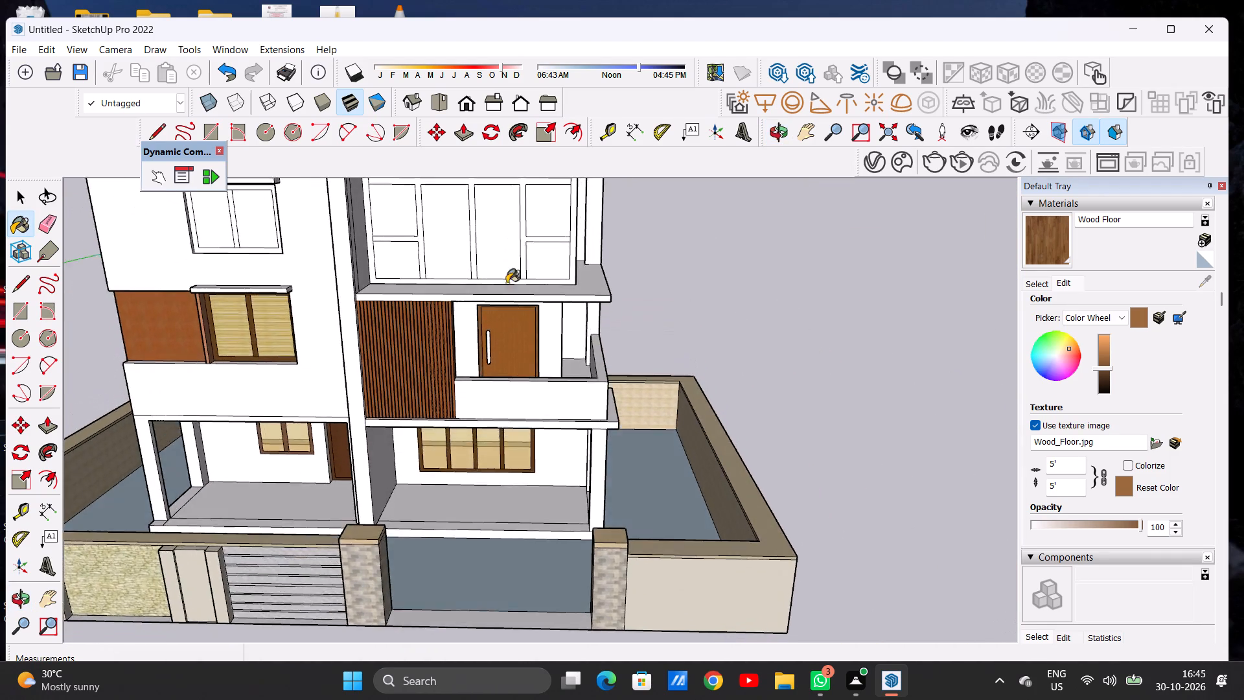
pyautogui.scroll(8, 522, 362)
pyautogui.moveTo(492, 373); pyautogui.dragTo(267, 388, button='middle')
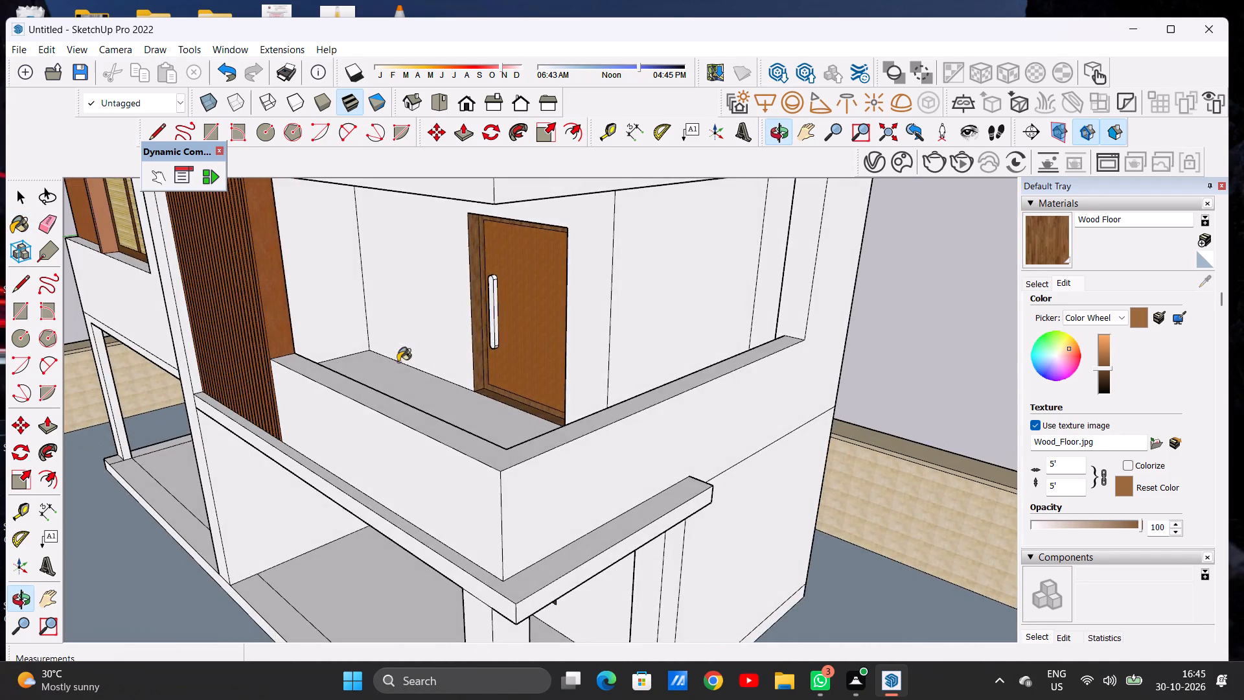
pyautogui.scroll(14, 511, 329)
pyautogui.scroll(-1, 488, 255)
pyautogui.scroll(1, 488, 255)
pyautogui.press('space')
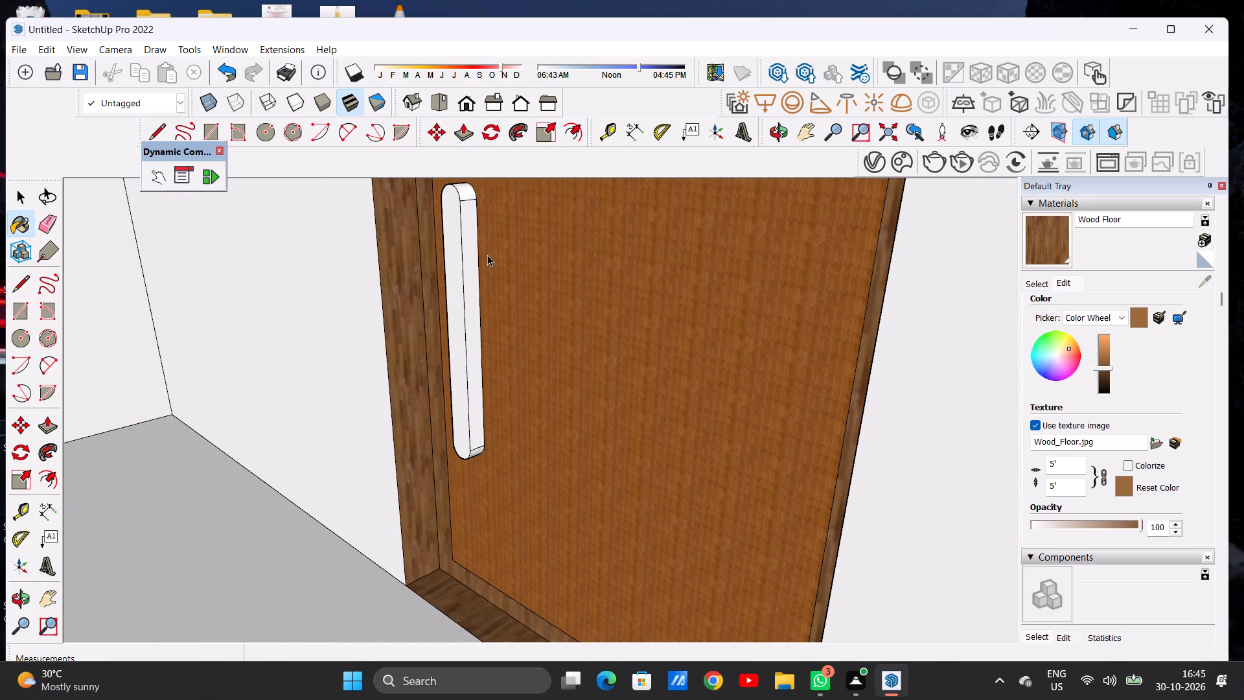
pyautogui.scroll(-7, 392, 319)
pyautogui.scroll(-3, 464, 349)
pyautogui.scroll(1, 474, 355)
pyautogui.moveTo(463, 356); pyautogui.dragTo(503, 333, button='middle')
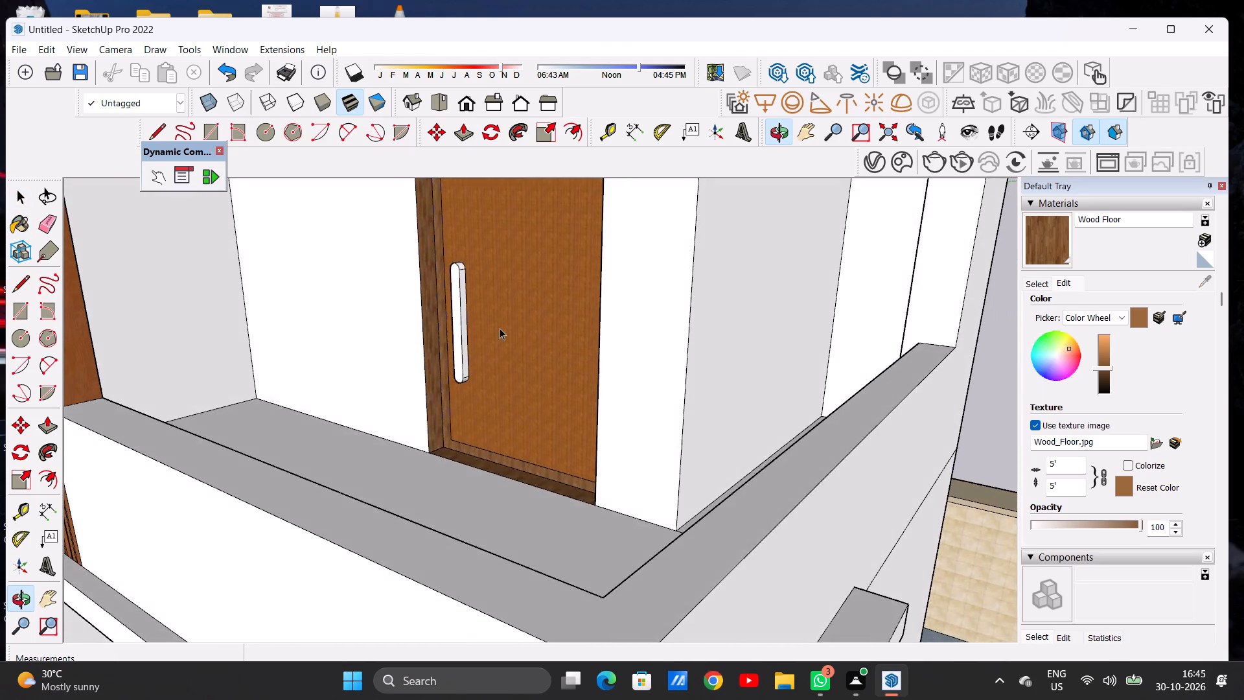
pyautogui.scroll(5, 468, 283)
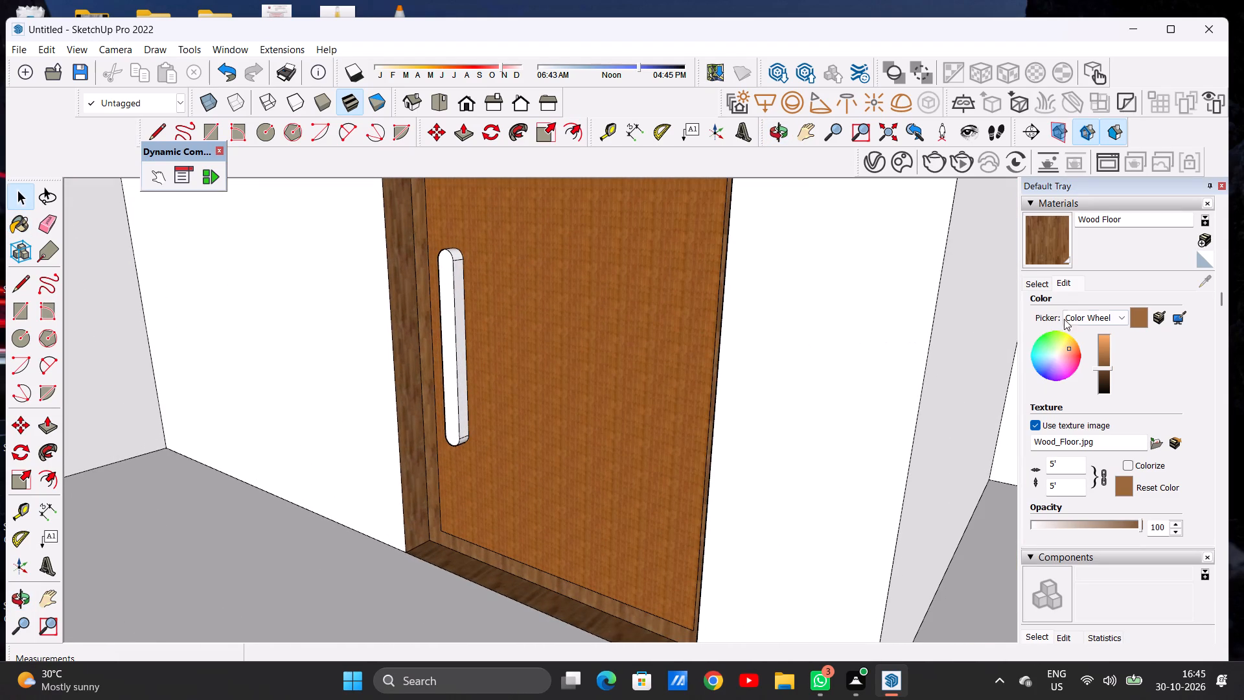
pyautogui.click(1041, 281)
pyautogui.click(1094, 332)
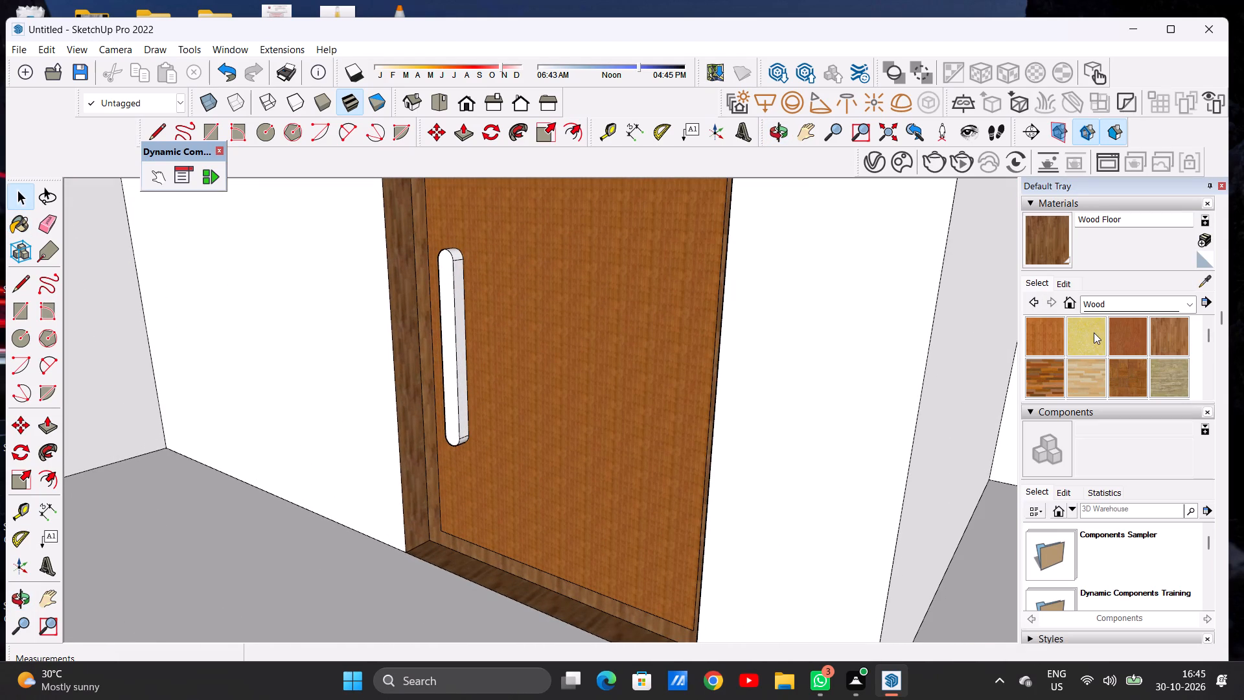
pyautogui.click(1085, 370)
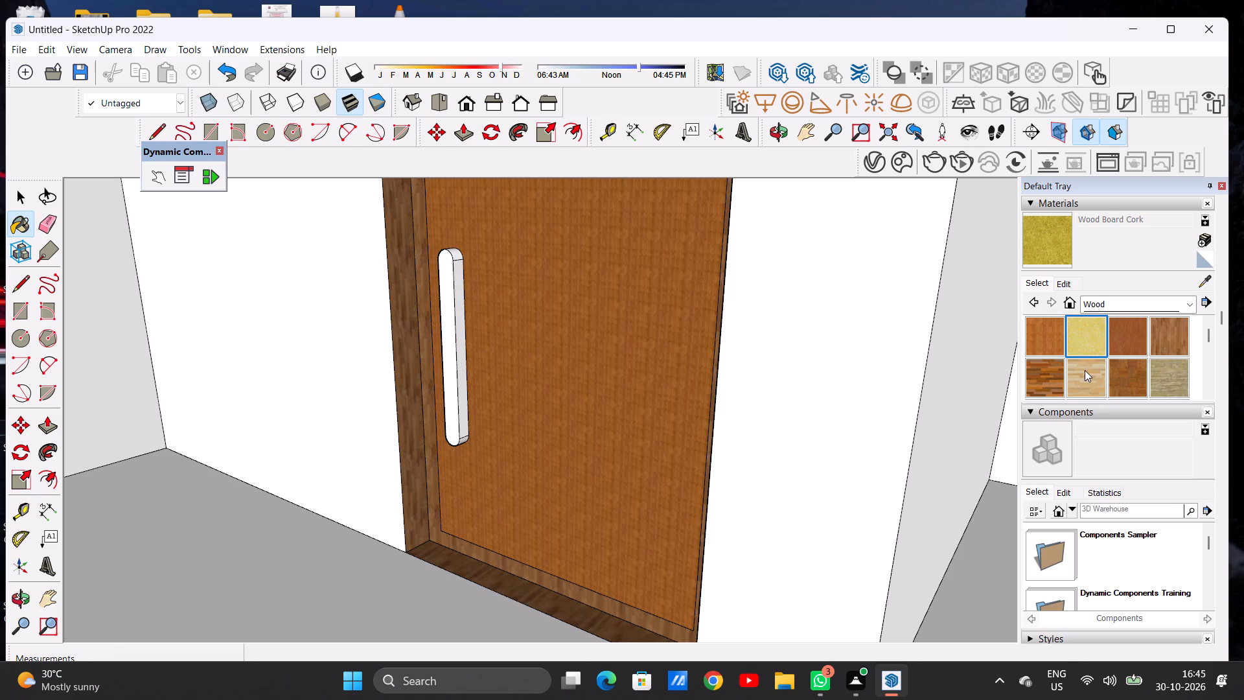
pyautogui.scroll(6, 478, 336)
pyautogui.scroll(-1, 446, 331)
pyautogui.scroll(5, 446, 331)
pyautogui.click(423, 328)
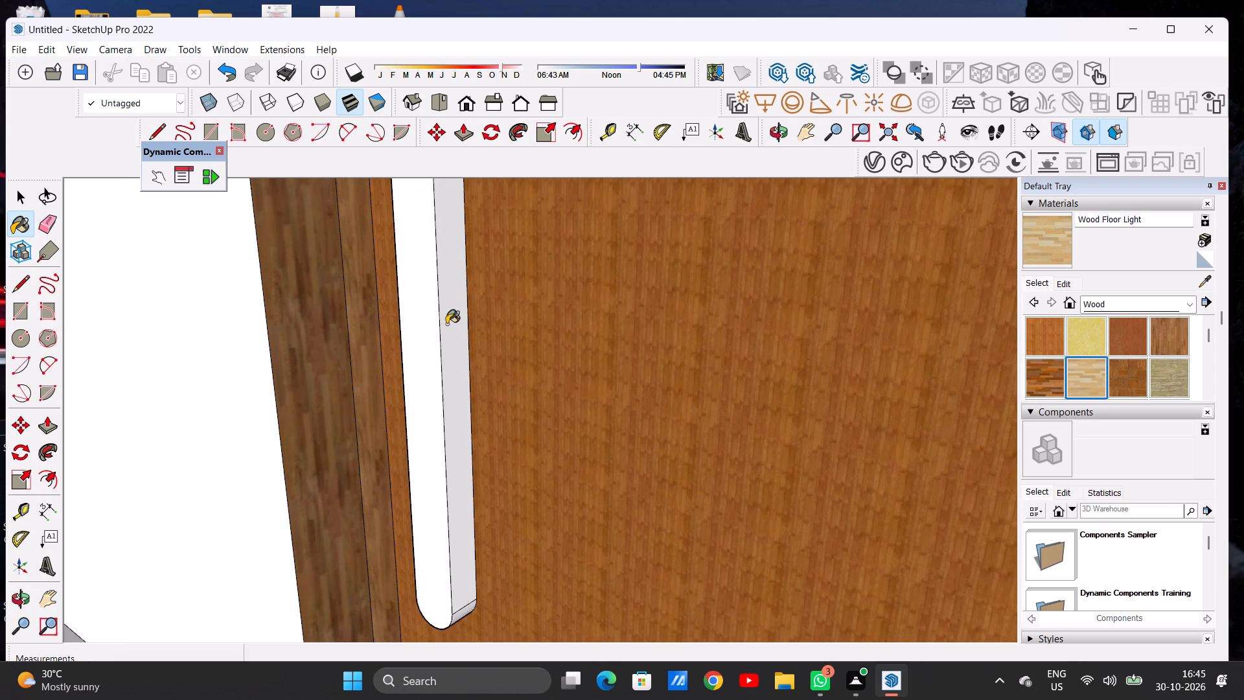
pyautogui.click(446, 324)
# Paint the handle's other long side, nearest the door frame, with Wood Floor Light.
pyautogui.scroll(-12, 466, 360)
pyautogui.moveTo(447, 367); pyautogui.dragTo(691, 345, button='middle')
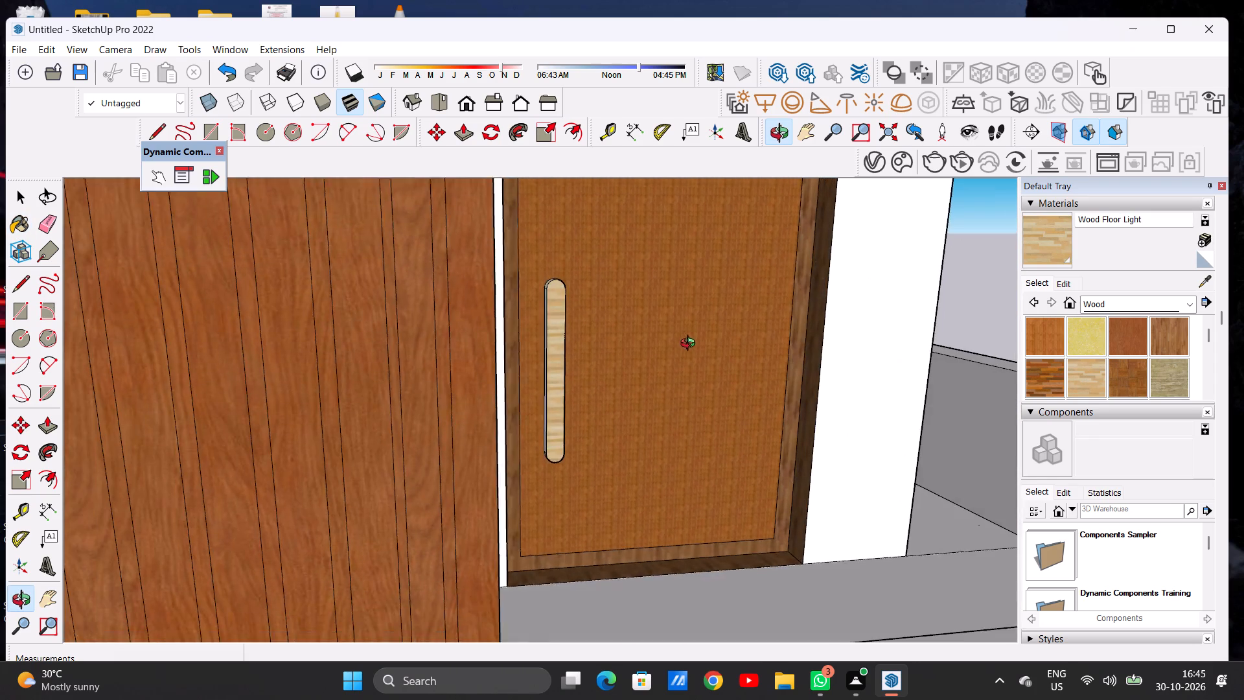
pyautogui.moveTo(691, 345); pyautogui.dragTo(696, 343, button='middle')
pyautogui.scroll(7, 591, 334)
pyautogui.moveTo(499, 356); pyautogui.dragTo(542, 362, button='middle')
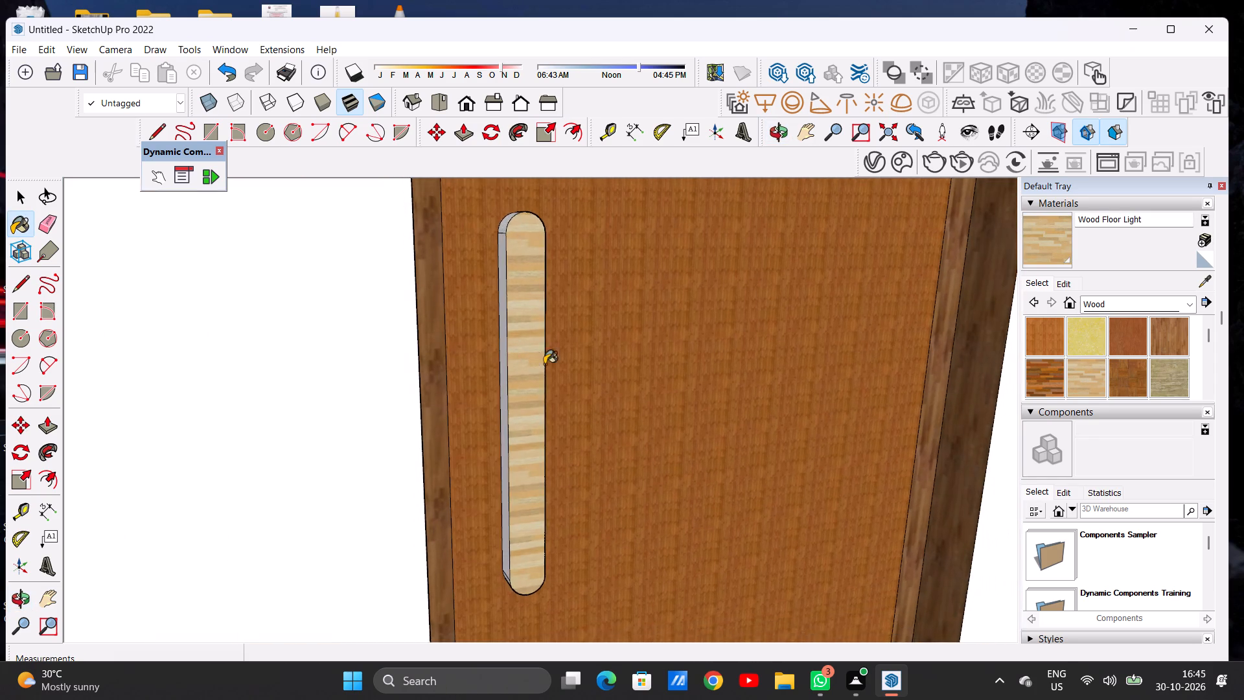
pyautogui.scroll(7, 534, 466)
pyautogui.click(490, 541)
# Paint the rounded top end of the balcony door handle with Wood Floor Light.
pyautogui.scroll(-3, 489, 488)
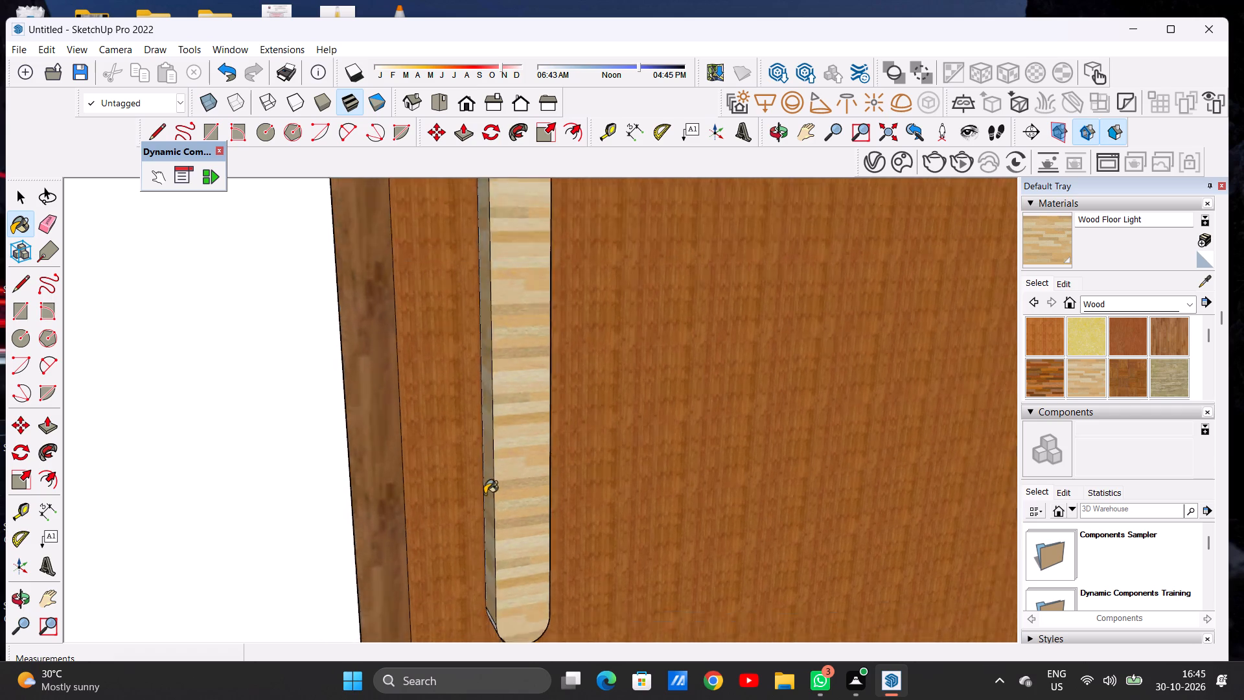
pyautogui.scroll(-10, 485, 494)
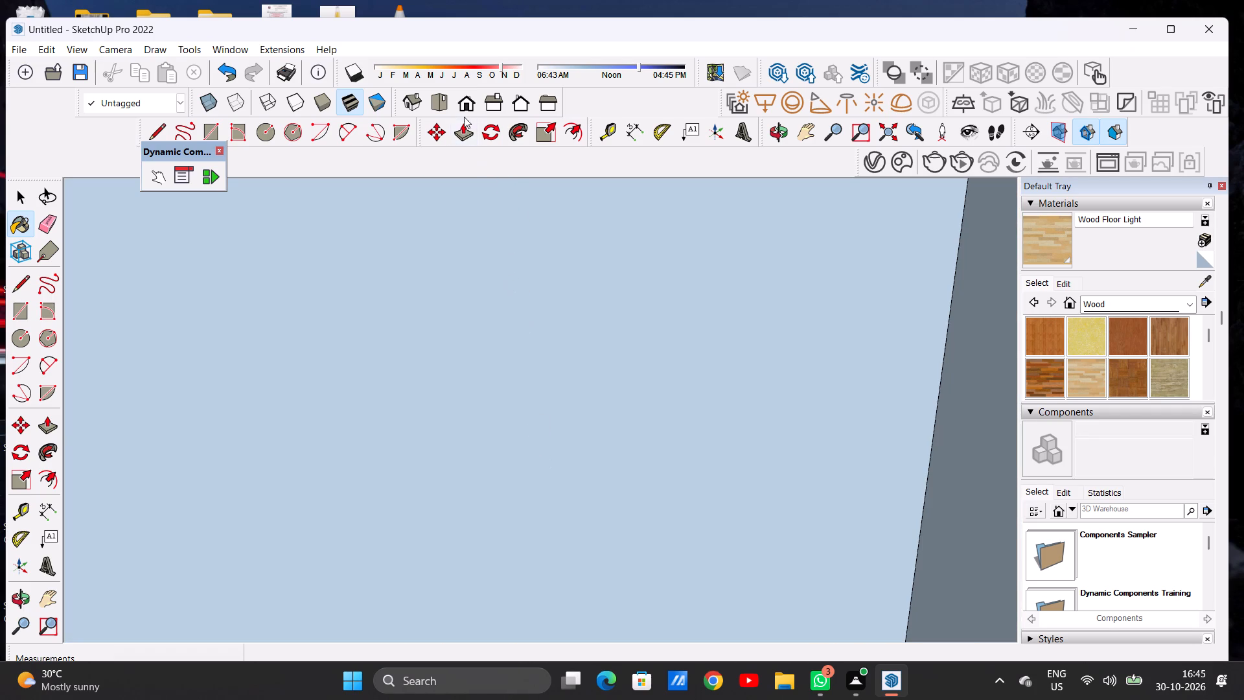
pyautogui.click(468, 104)
pyautogui.scroll(-13, 476, 356)
pyautogui.scroll(-4, 524, 399)
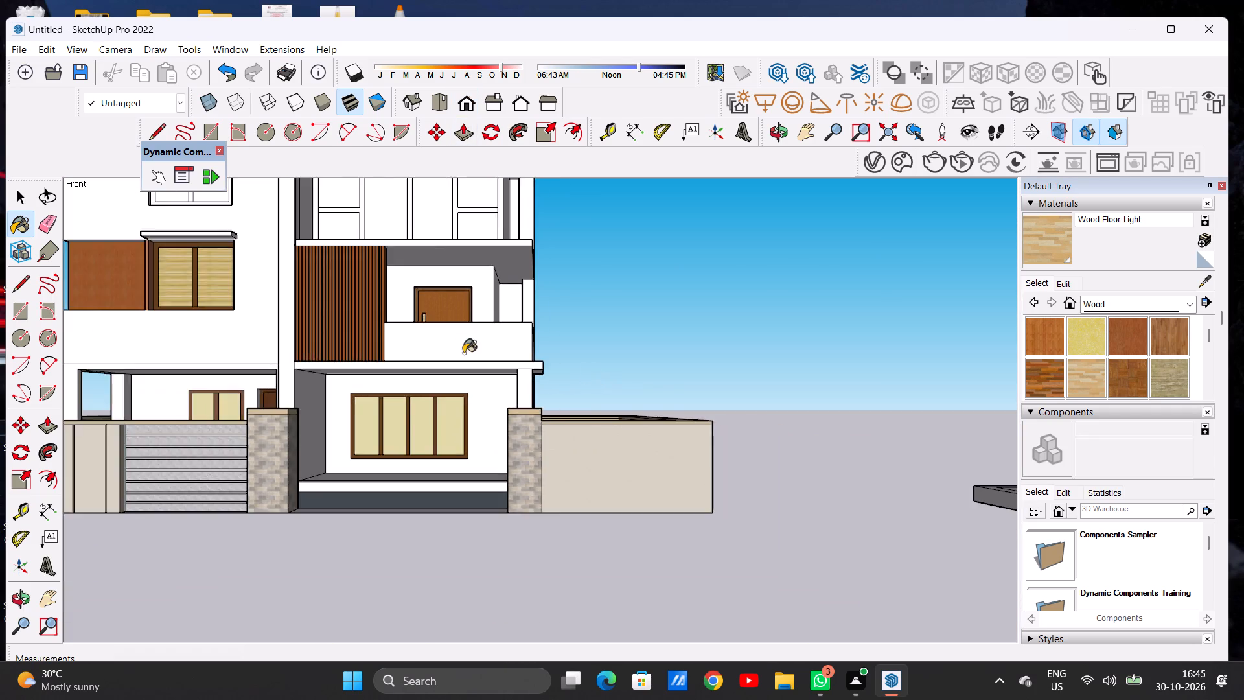
pyautogui.moveTo(458, 347); pyautogui.dragTo(444, 500, button='middle')
pyautogui.scroll(17, 439, 326)
pyautogui.scroll(-1, 410, 266)
pyautogui.scroll(10, 410, 268)
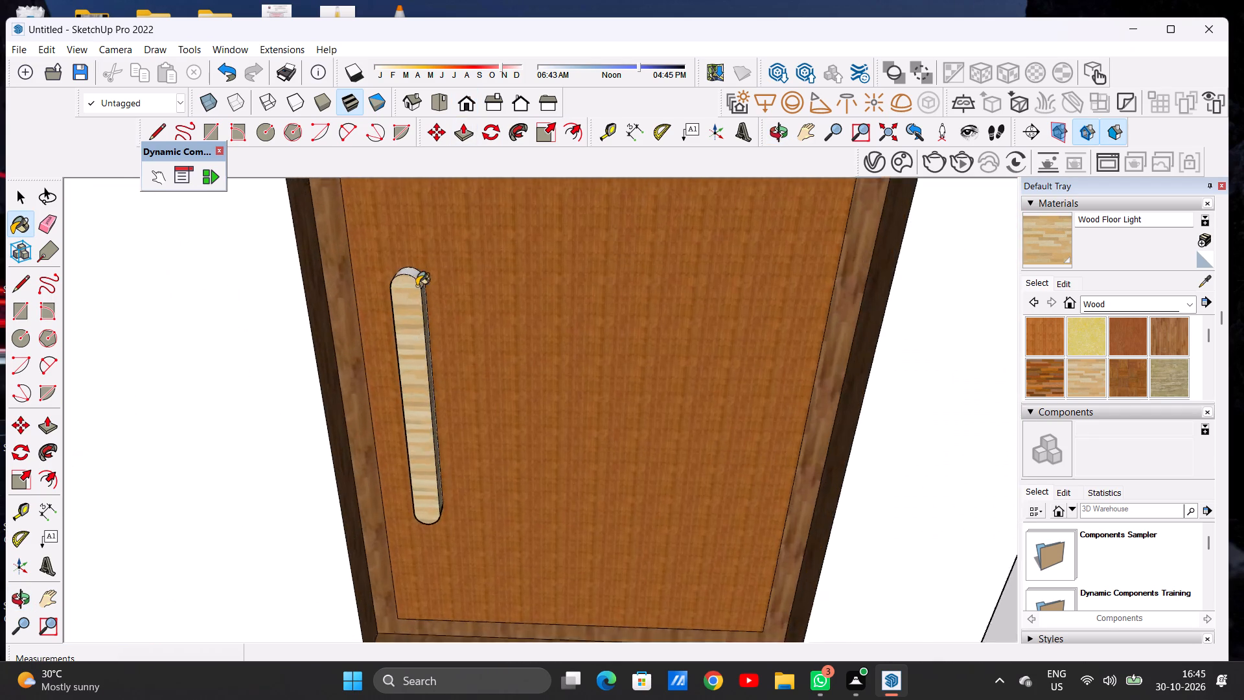
pyautogui.scroll(4, 417, 286)
pyautogui.moveTo(404, 266); pyautogui.dragTo(409, 303, button='middle')
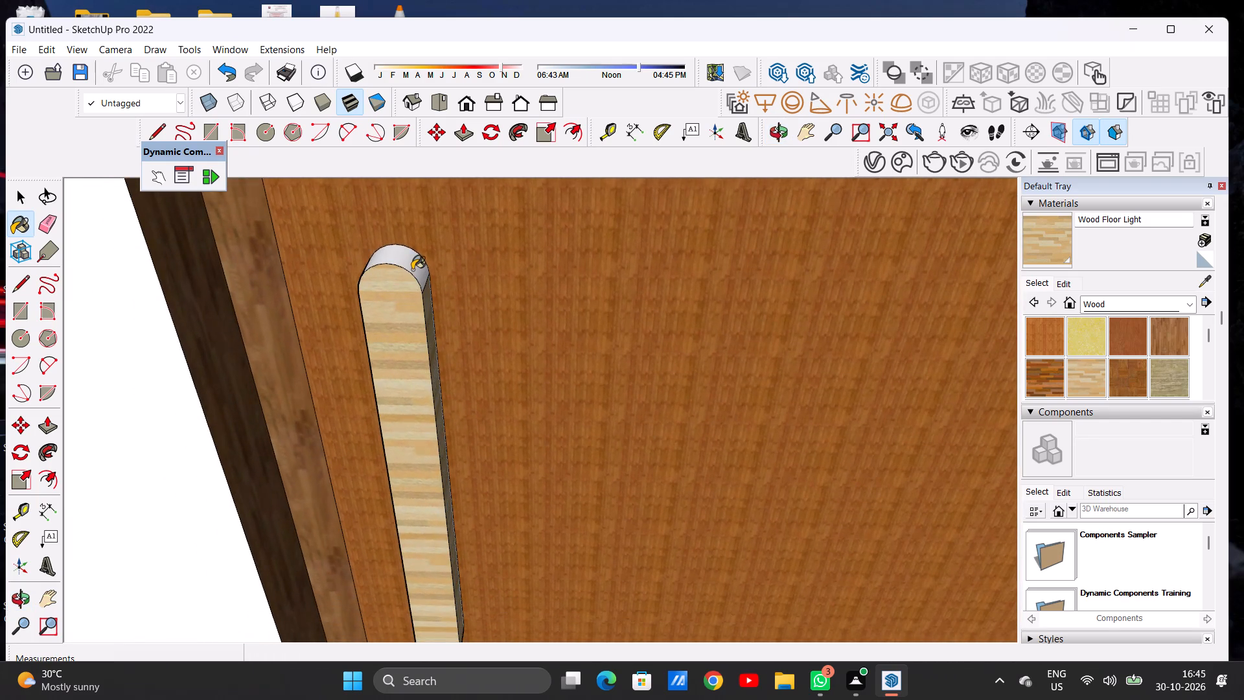
pyautogui.scroll(3, 412, 270)
pyautogui.click(412, 270)
# Paint the rounded bottom end of the balcony door handle with Wood Floor Light.
pyautogui.scroll(-20, 432, 277)
pyautogui.scroll(-1, 432, 277)
pyautogui.scroll(8, 441, 471)
pyautogui.moveTo(453, 370); pyautogui.dragTo(458, 320, button='middle')
pyautogui.scroll(6, 459, 257)
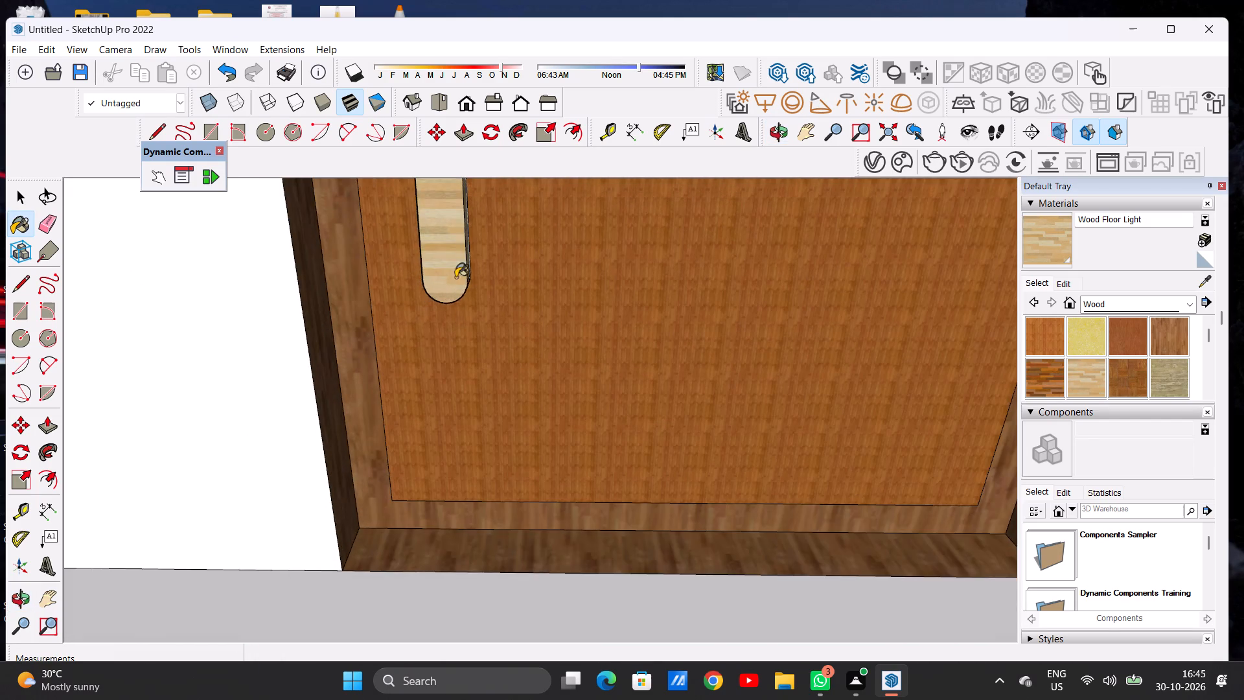
pyautogui.moveTo(455, 309); pyautogui.dragTo(443, 222, button='middle')
pyautogui.scroll(2, 457, 301)
pyautogui.scroll(-1, 457, 301)
pyautogui.scroll(2, 457, 301)
pyautogui.scroll(-1, 457, 301)
pyautogui.scroll(8, 457, 301)
pyautogui.moveTo(465, 315); pyautogui.dragTo(455, 274, button='middle')
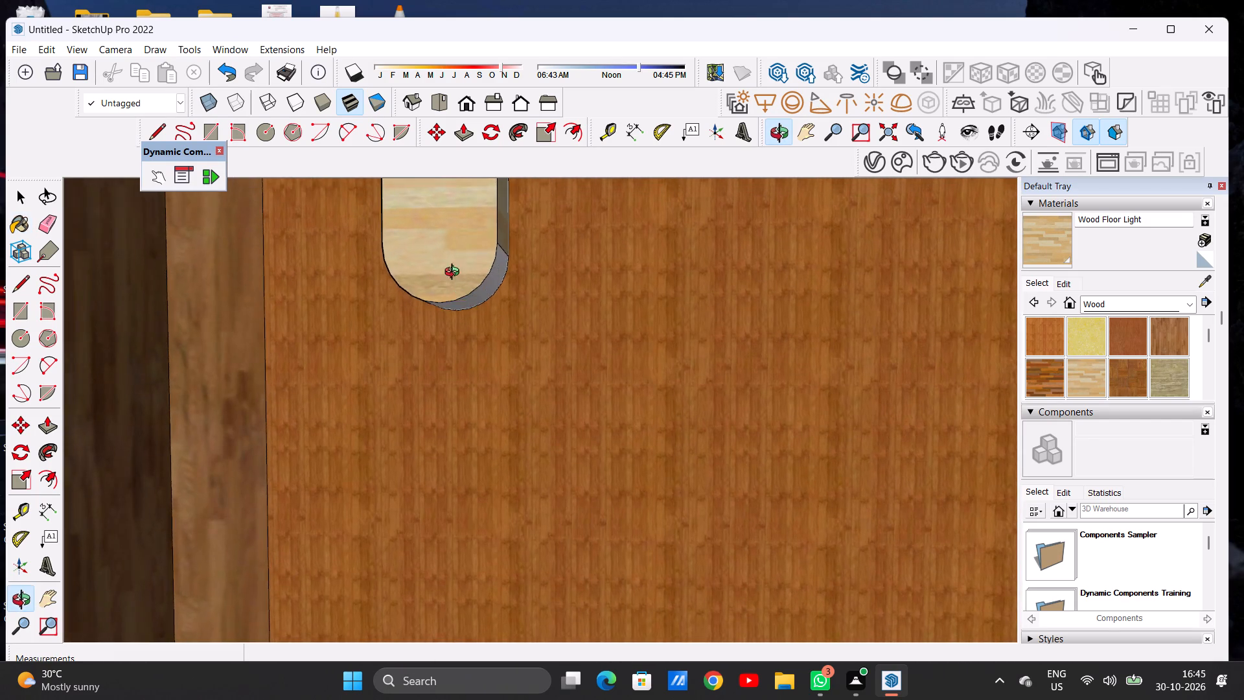
pyautogui.moveTo(455, 274); pyautogui.dragTo(451, 218, button='middle')
pyautogui.click(489, 291)
# Examine the painted balcony door handle from several angles and review the whole front facade.
pyautogui.moveTo(446, 294); pyautogui.dragTo(702, 332, button='middle')
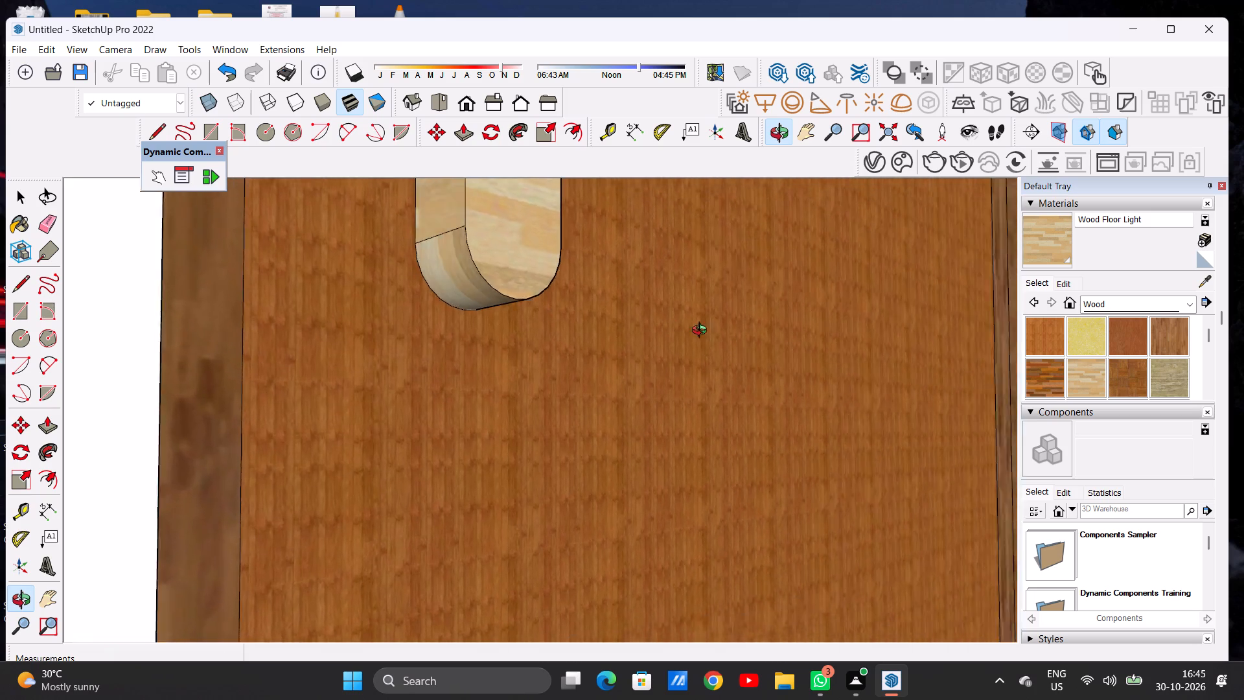
pyautogui.moveTo(702, 332); pyautogui.dragTo(552, 369, button='middle')
pyautogui.click(459, 103)
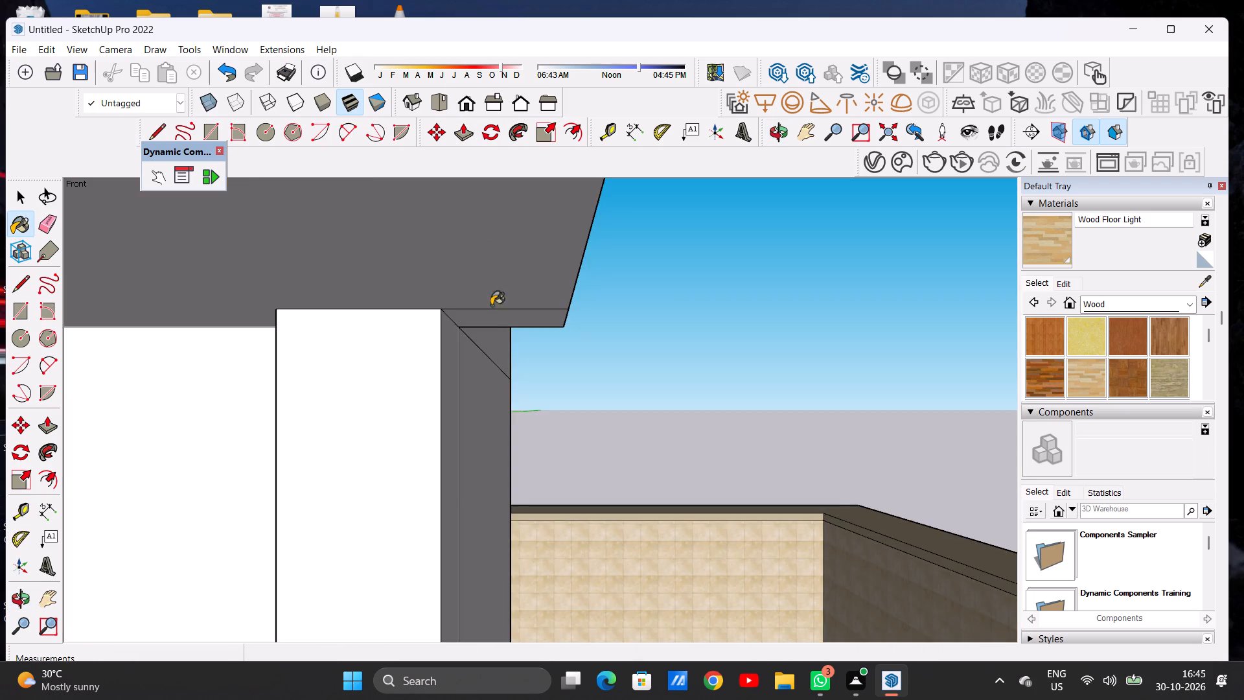
pyautogui.scroll(-13, 490, 390)
pyautogui.scroll(1, 485, 422)
pyautogui.scroll(-4, 485, 423)
pyautogui.scroll(1, 577, 382)
pyautogui.scroll(-8, 579, 383)
pyautogui.moveTo(454, 361); pyautogui.dragTo(457, 473, button='middle')
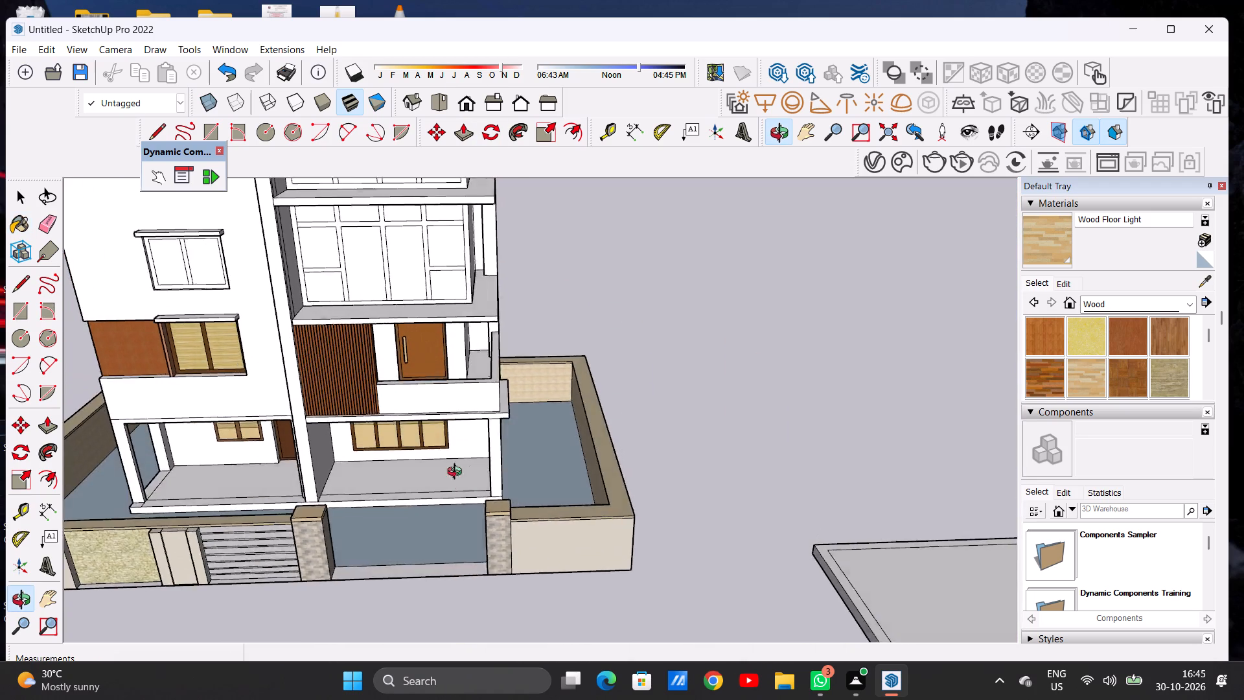
pyautogui.moveTo(457, 473); pyautogui.dragTo(422, 421, button='middle')
pyautogui.scroll(13, 417, 362)
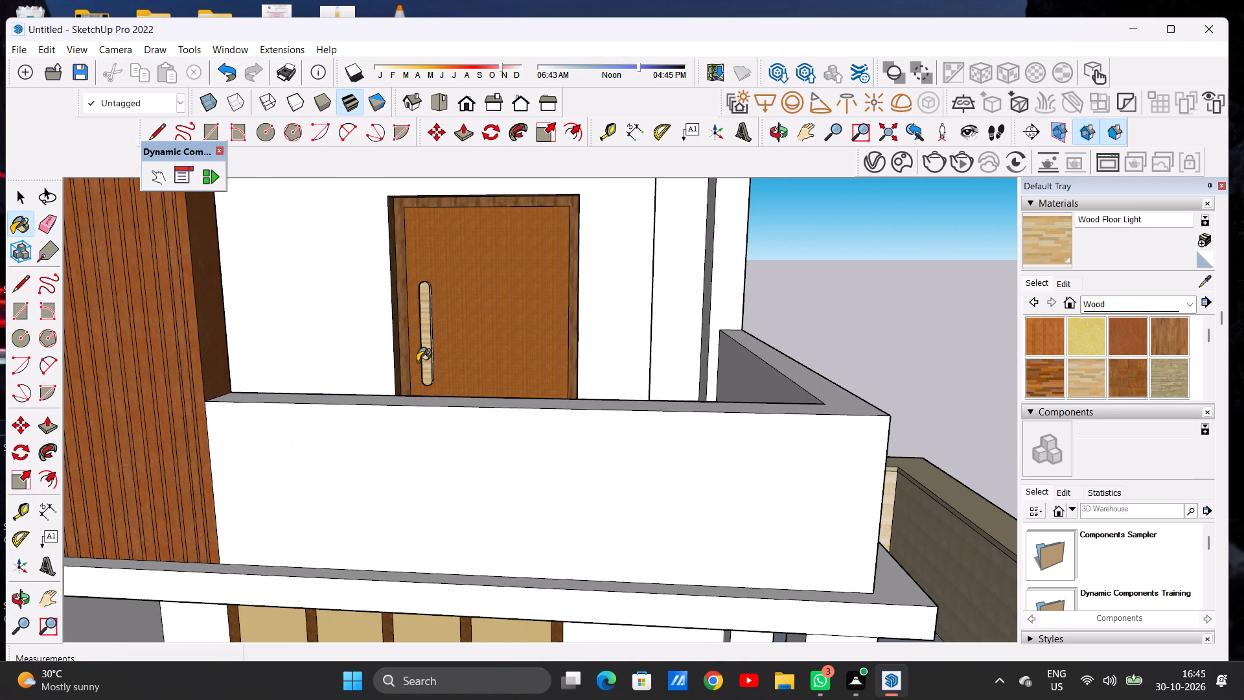
pyautogui.press('space')
pyautogui.scroll(-7, 419, 365)
pyautogui.scroll(-4, 479, 384)
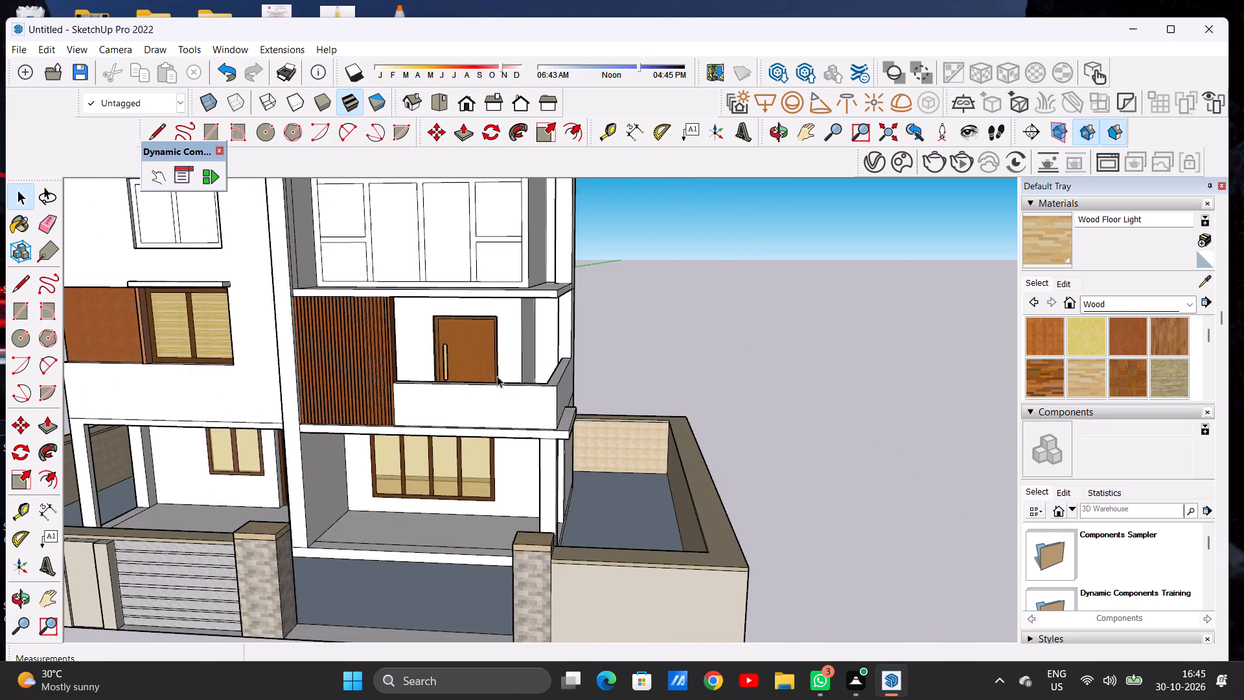
pyautogui.scroll(-4, 497, 376)
pyautogui.scroll(1, 519, 375)
pyautogui.scroll(-13, 548, 369)
pyautogui.moveTo(500, 404); pyautogui.dragTo(531, 390, button='middle')
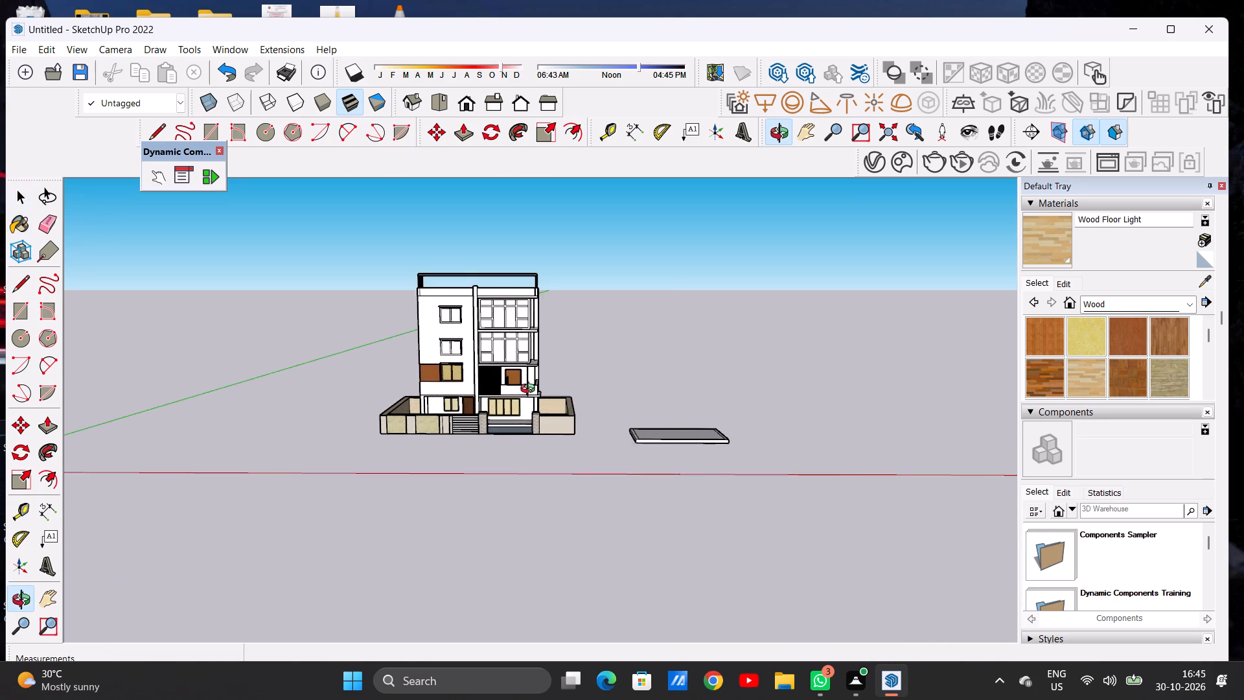
pyautogui.moveTo(531, 390); pyautogui.dragTo(504, 411, button='middle')
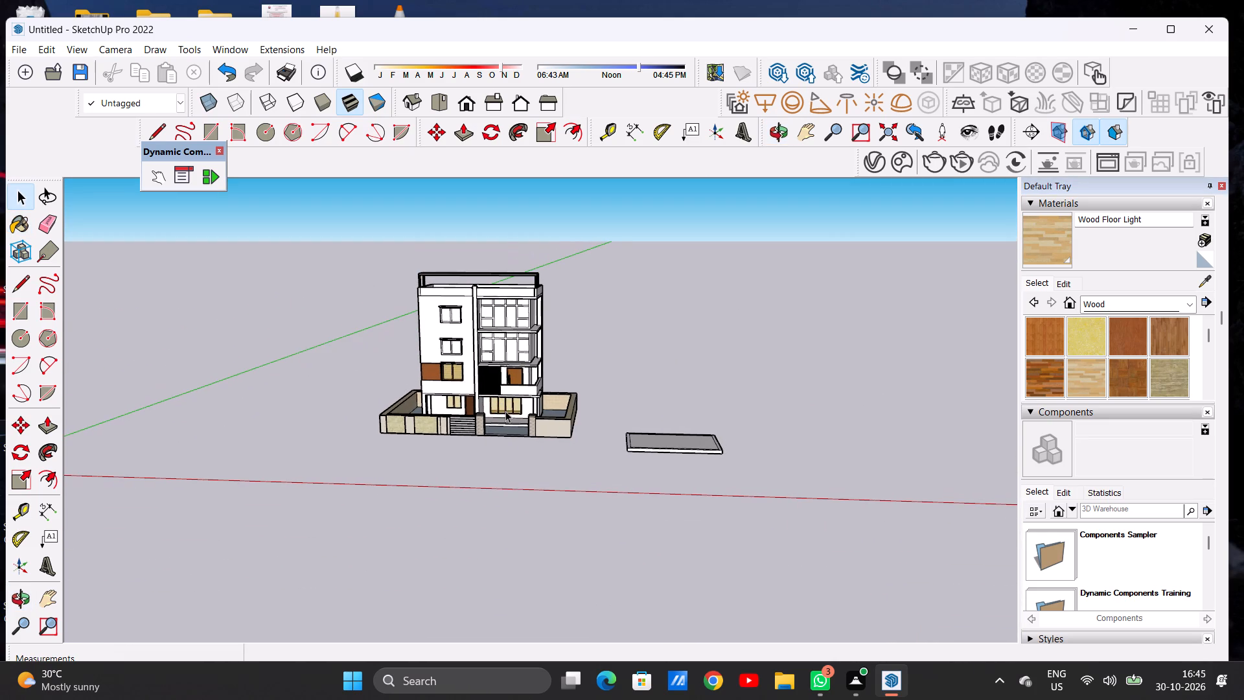
# Paint the frame and centre mullion of the small second-floor window with Formica Speckled Grey from Synthetic Surfaces.
pyautogui.scroll(8, 441, 373)
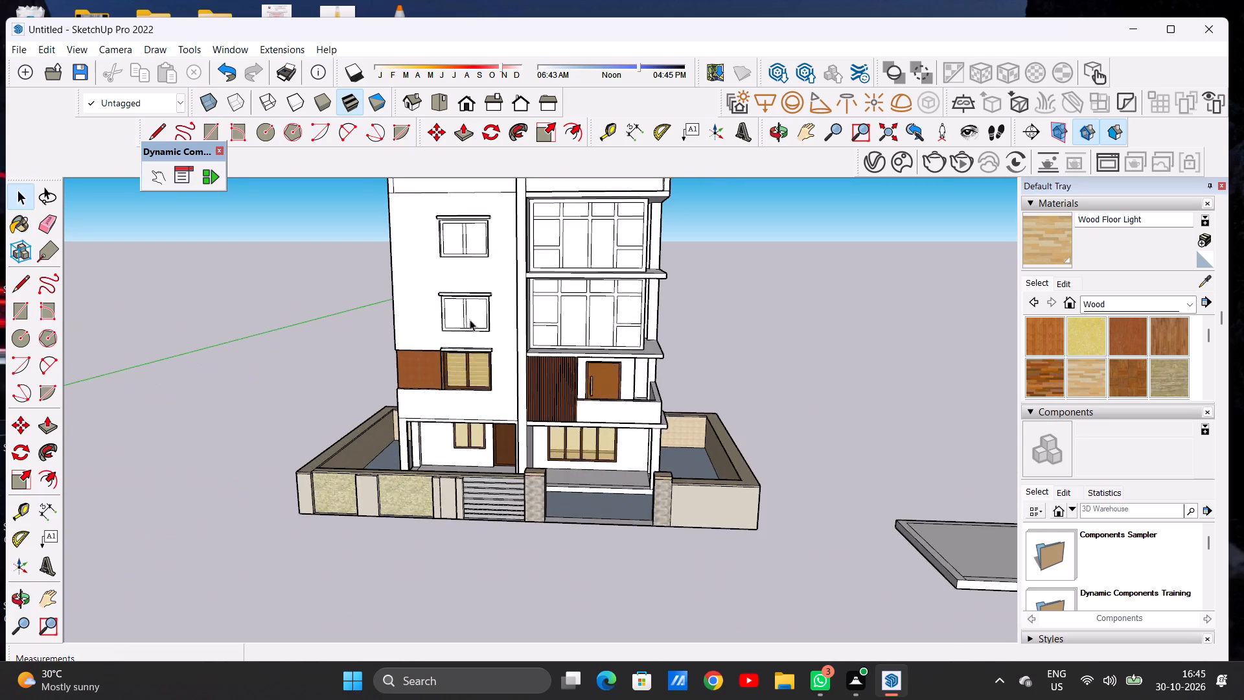
pyautogui.scroll(9, 470, 316)
pyautogui.scroll(-3, 466, 353)
pyautogui.scroll(8, 465, 338)
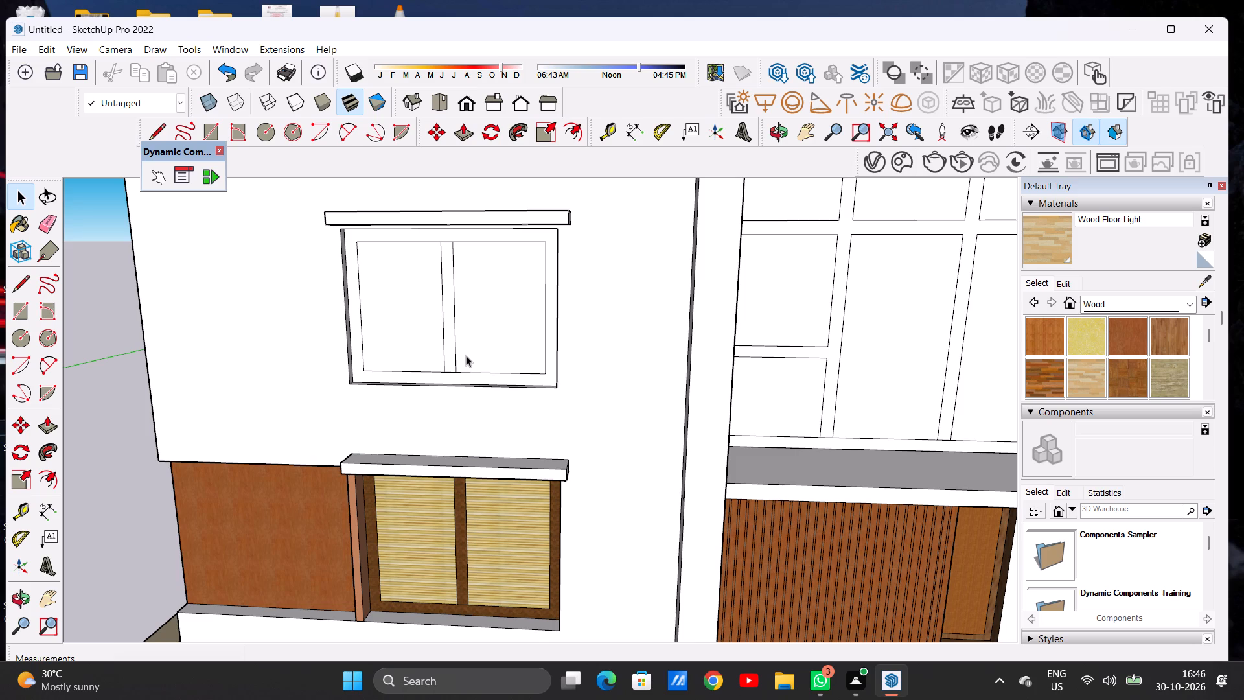
pyautogui.scroll(-1, 439, 347)
pyautogui.scroll(1, 439, 347)
pyautogui.scroll(-7, 439, 347)
pyautogui.moveTo(472, 346); pyautogui.dragTo(474, 334, button='middle')
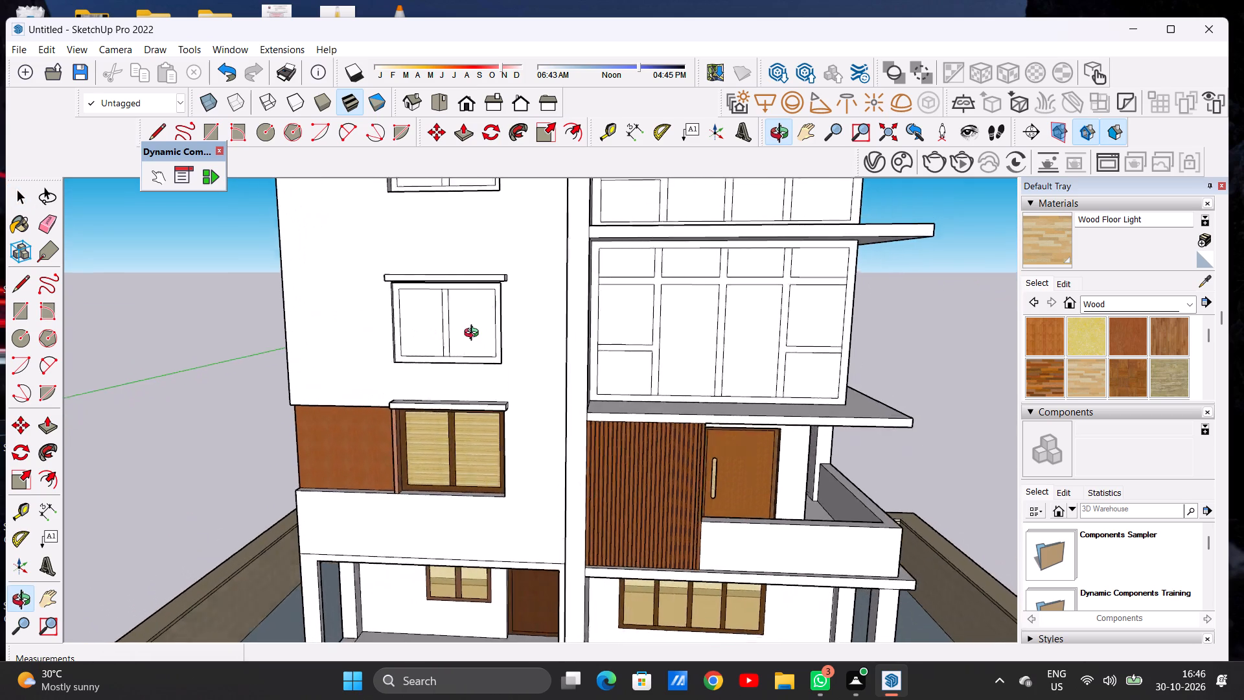
pyautogui.moveTo(474, 334); pyautogui.dragTo(484, 331, button='middle')
pyautogui.scroll(4, 492, 285)
pyautogui.moveTo(485, 301); pyautogui.dragTo(450, 312, button='middle')
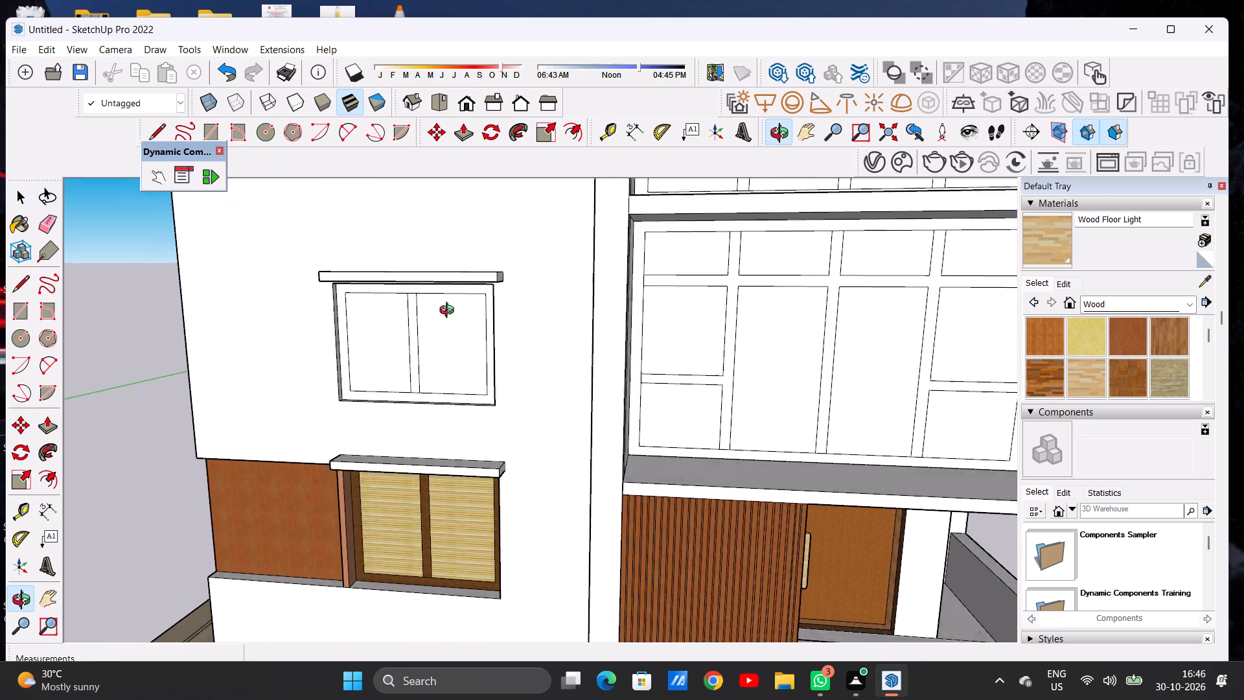
pyautogui.moveTo(450, 312); pyautogui.dragTo(505, 282, button='middle')
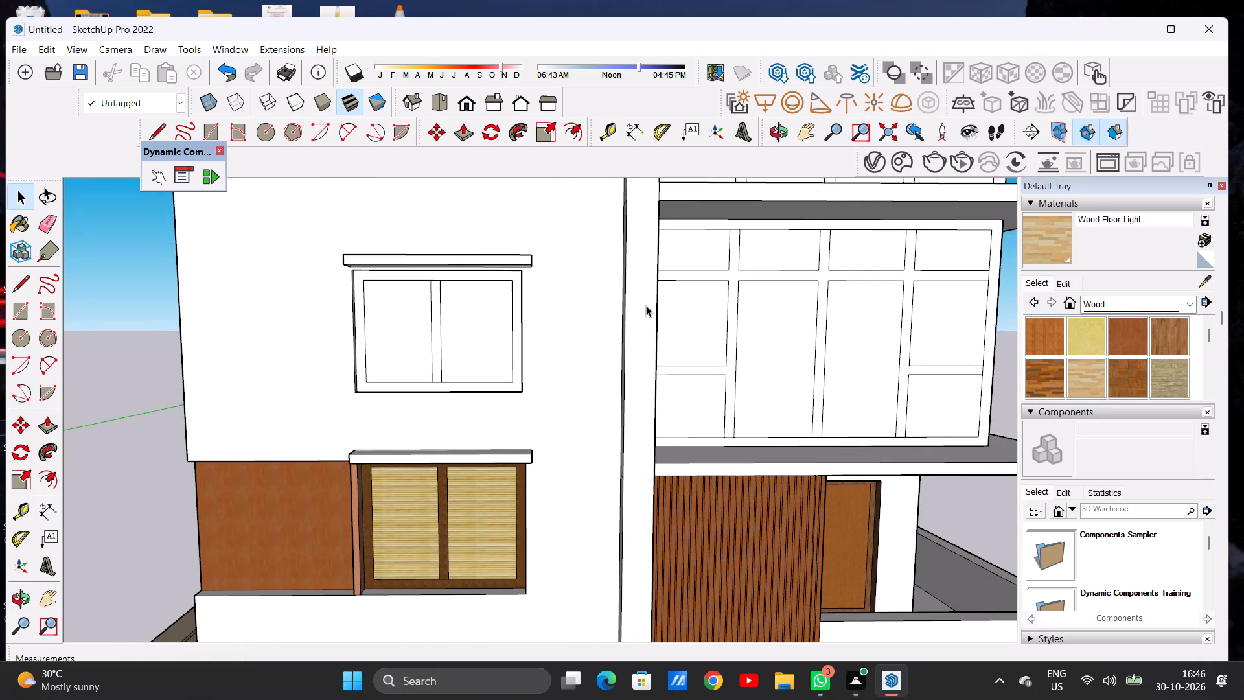
pyautogui.click(1096, 309)
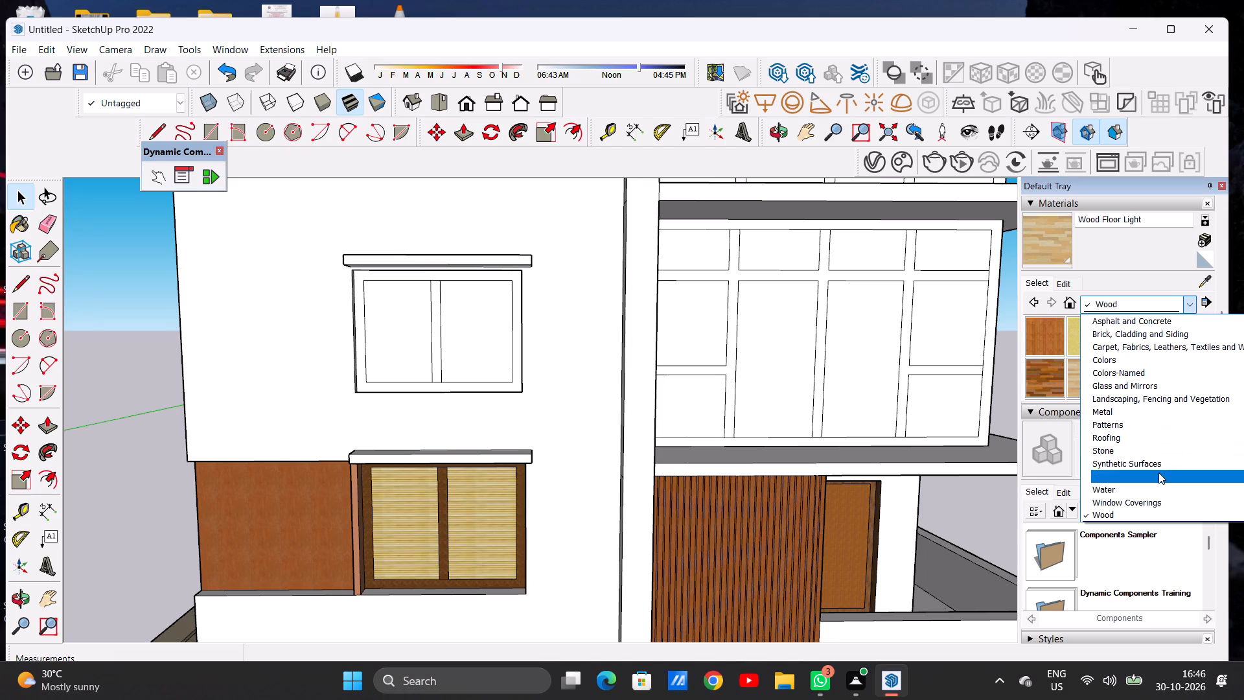
pyautogui.click(1158, 464)
pyautogui.click(1090, 382)
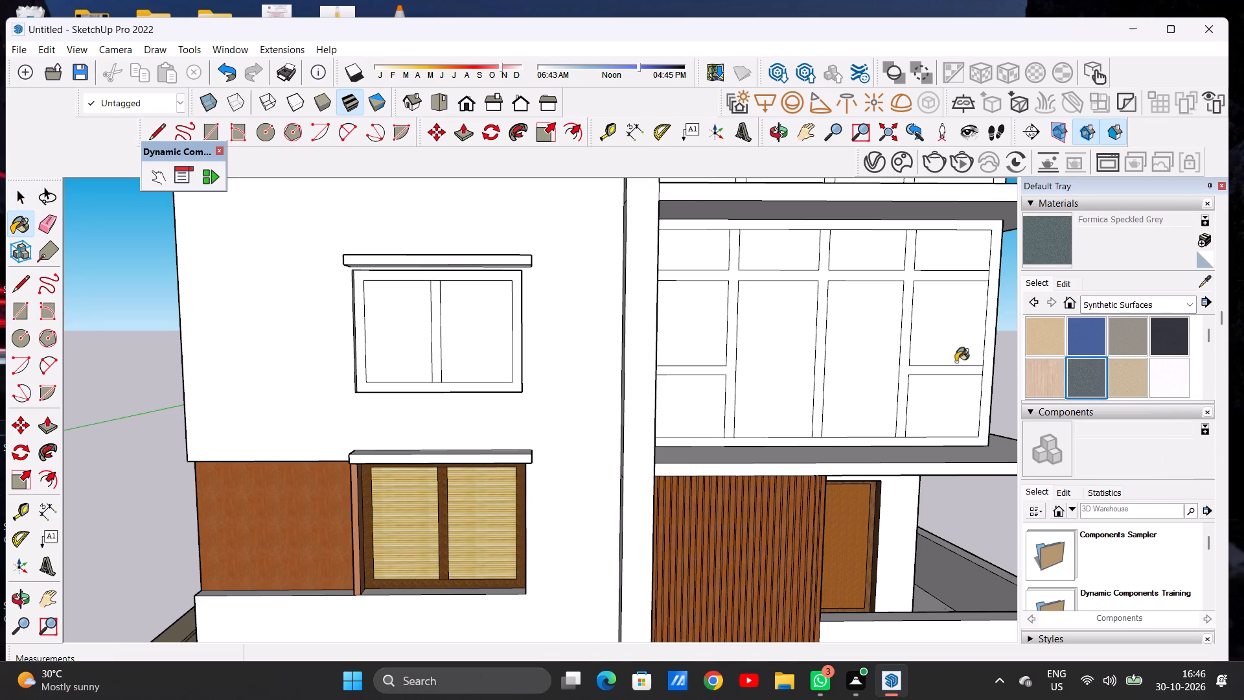
pyautogui.scroll(7, 414, 373)
pyautogui.click(454, 382)
pyautogui.click(455, 364)
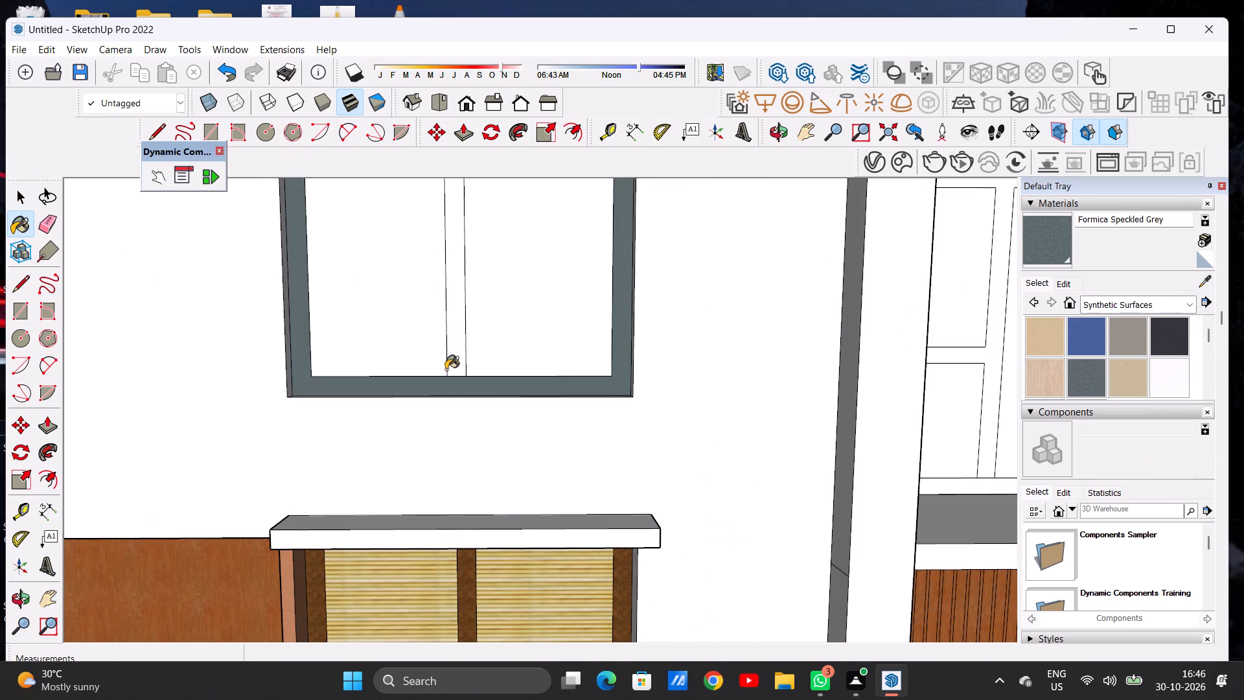
pyautogui.scroll(-18, 412, 380)
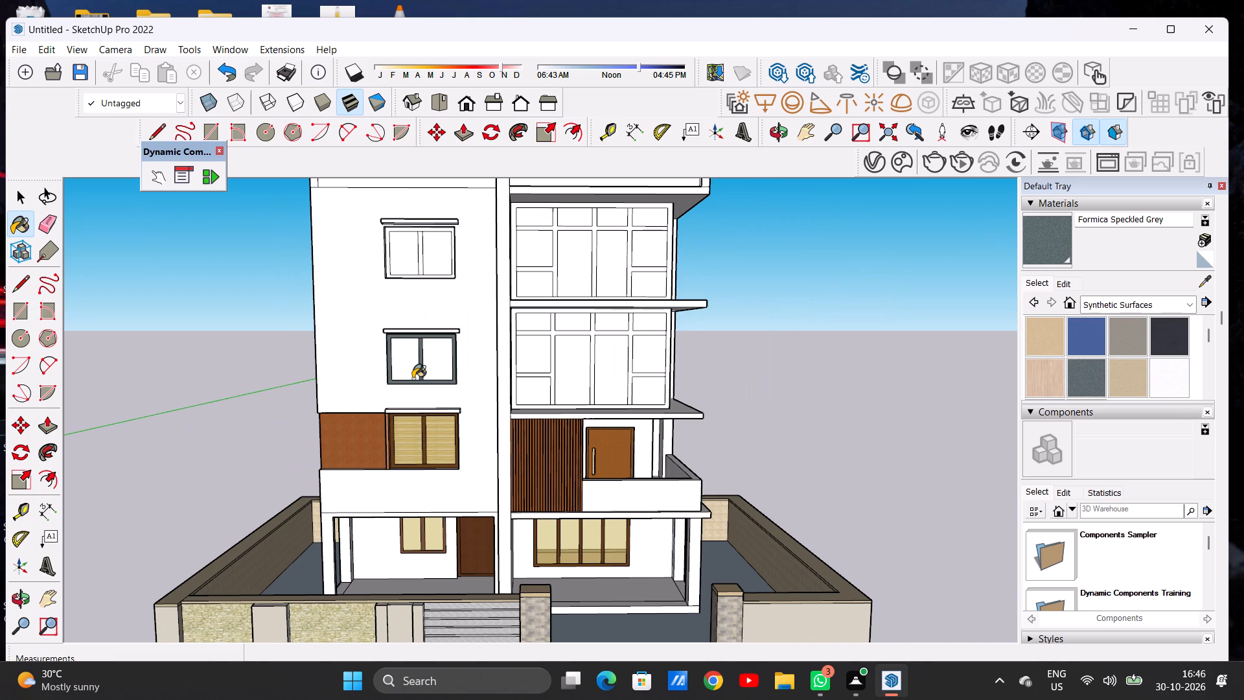
pyautogui.scroll(-5, 341, 384)
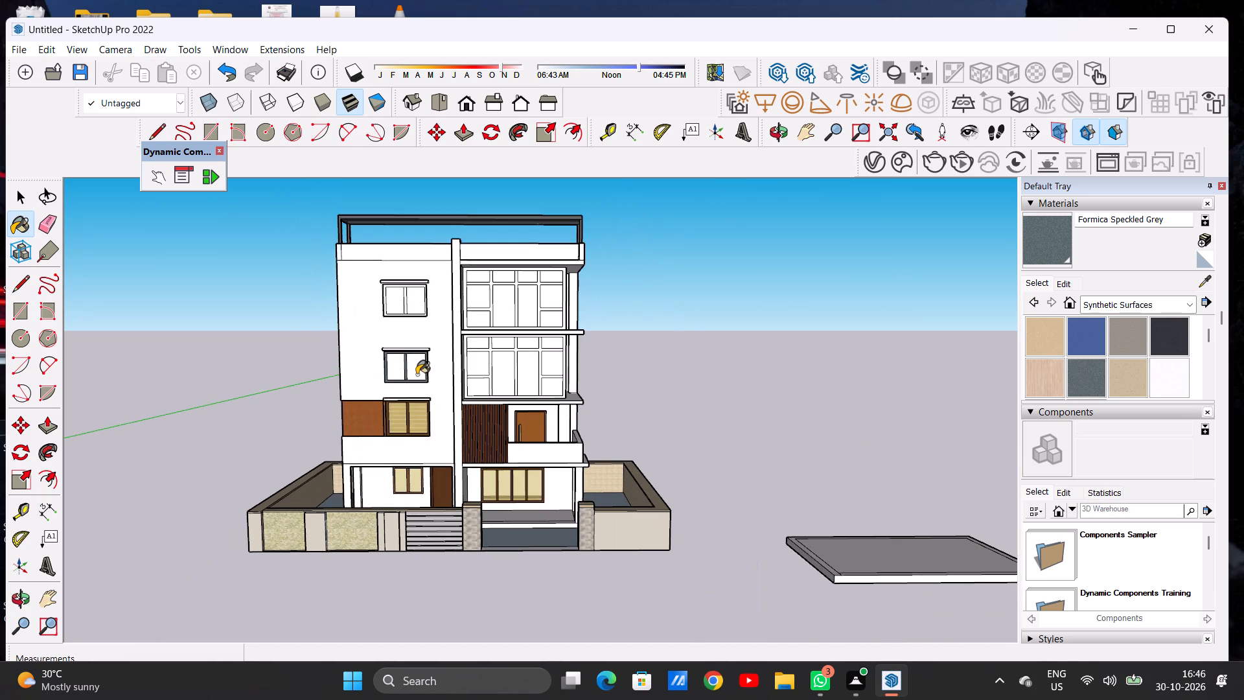
# Paint the frame and centre mullion of the small third-floor window with Formica Speckled Grey.
pyautogui.scroll(-1, 417, 375)
pyautogui.scroll(8, 391, 321)
pyautogui.scroll(11, 442, 302)
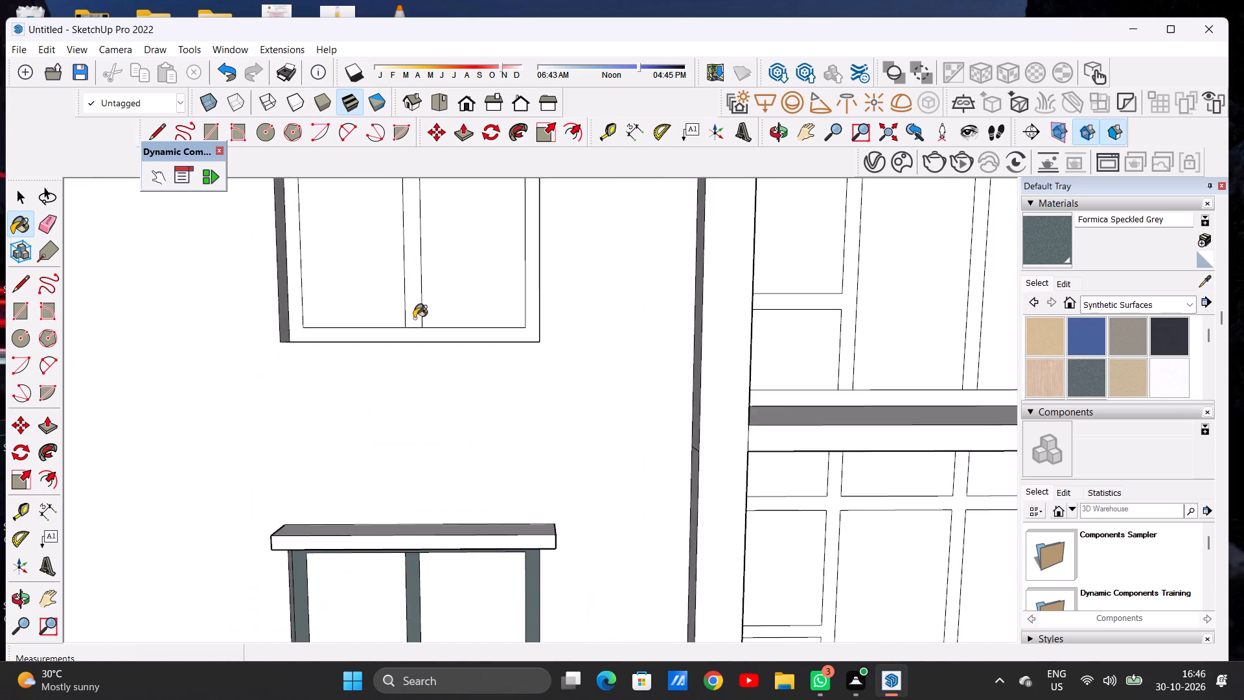
pyautogui.scroll(9, 409, 323)
pyautogui.click(414, 342)
pyautogui.click(417, 314)
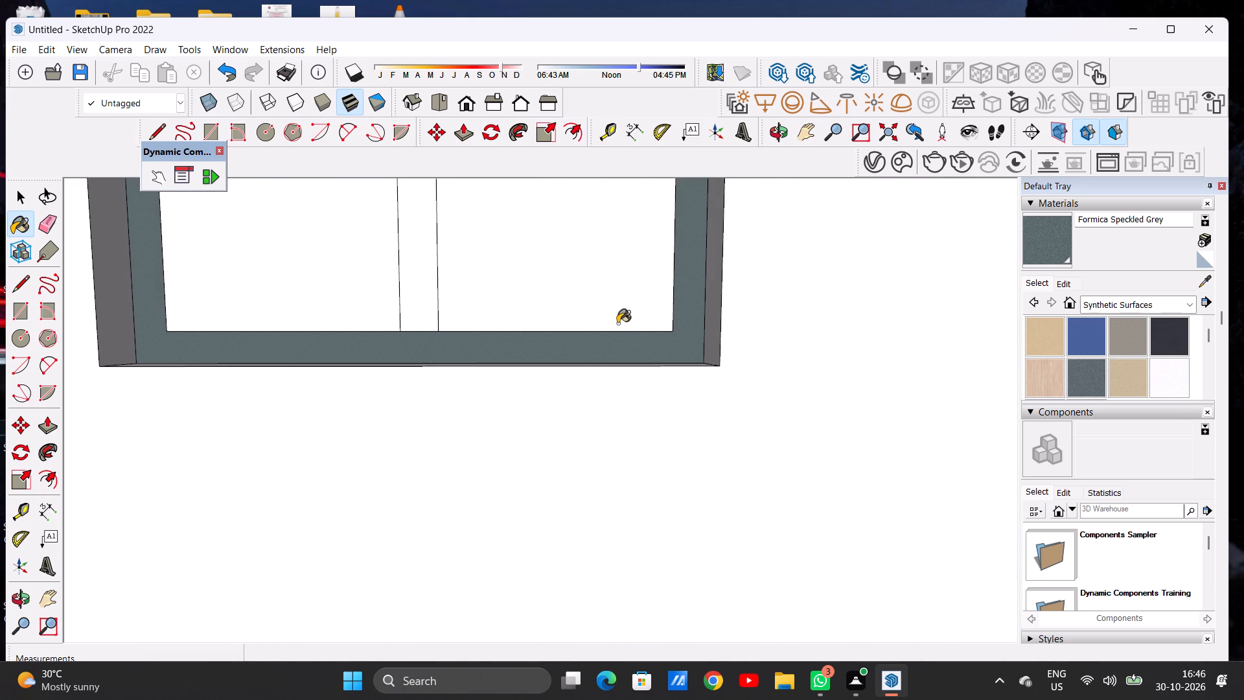
# Darken the Formica Speckled Grey material's colour to a near-black charcoal for the small window frames.
pyautogui.scroll(-11, 357, 323)
pyautogui.scroll(1, 393, 329)
pyautogui.scroll(-1, 394, 329)
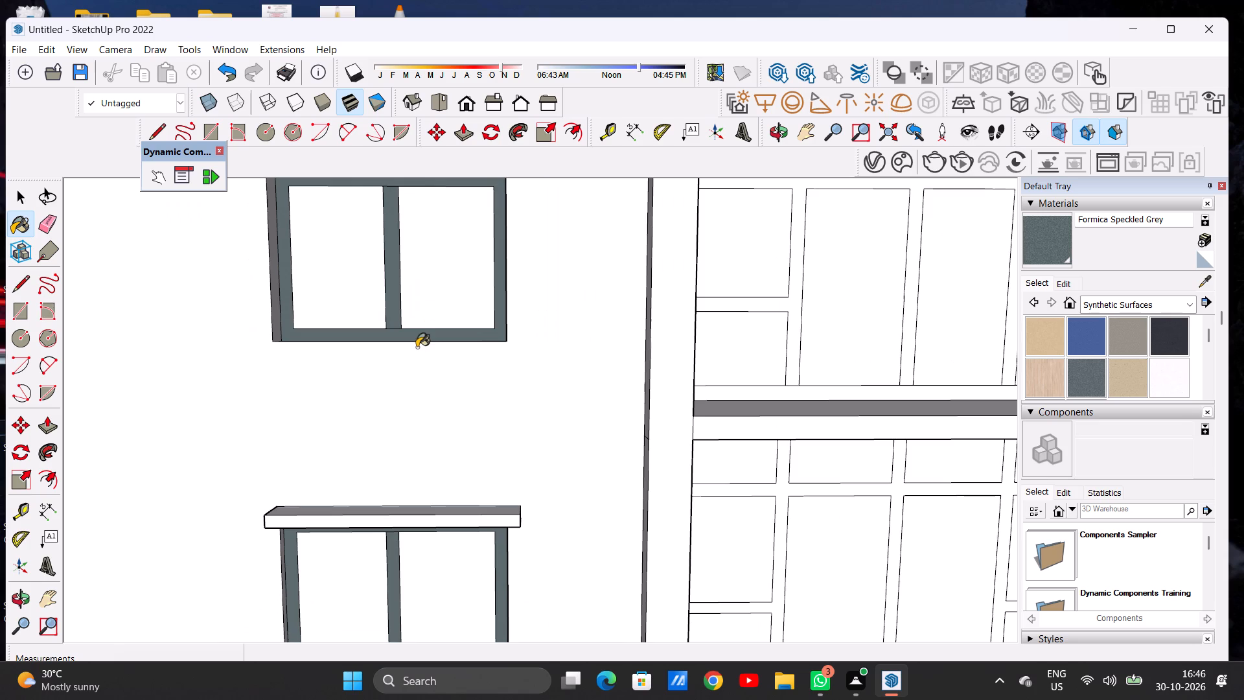
pyautogui.click(1062, 283)
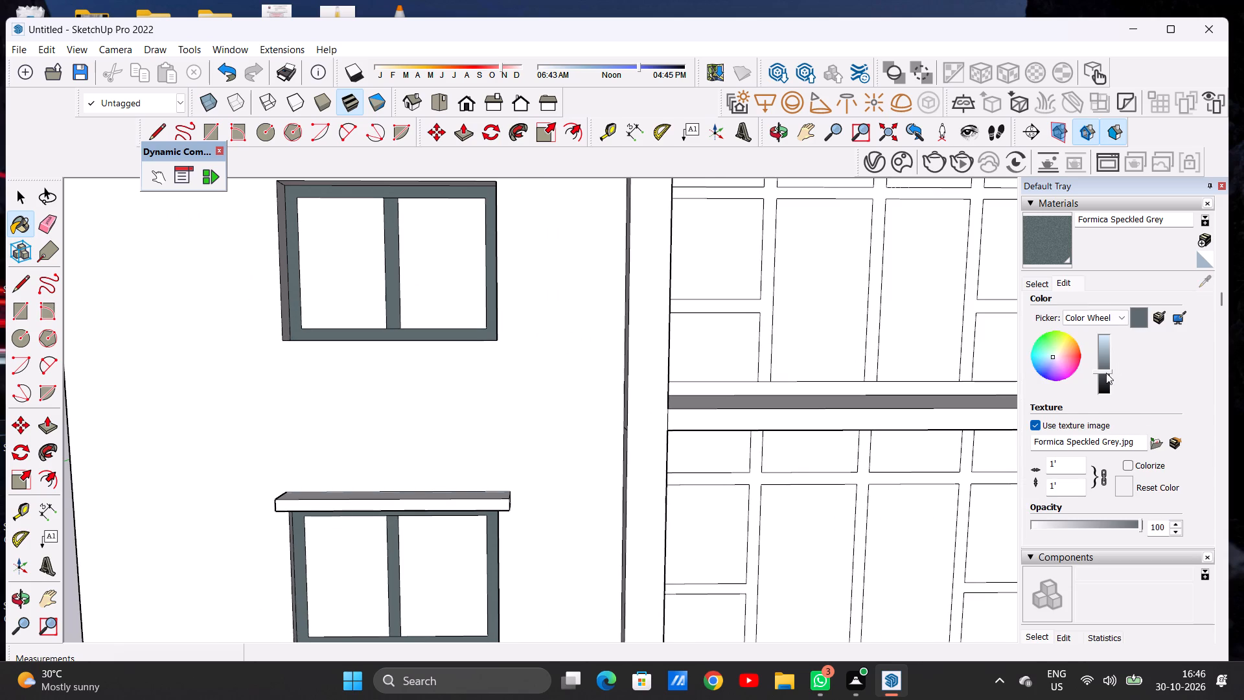
pyautogui.click(1106, 379)
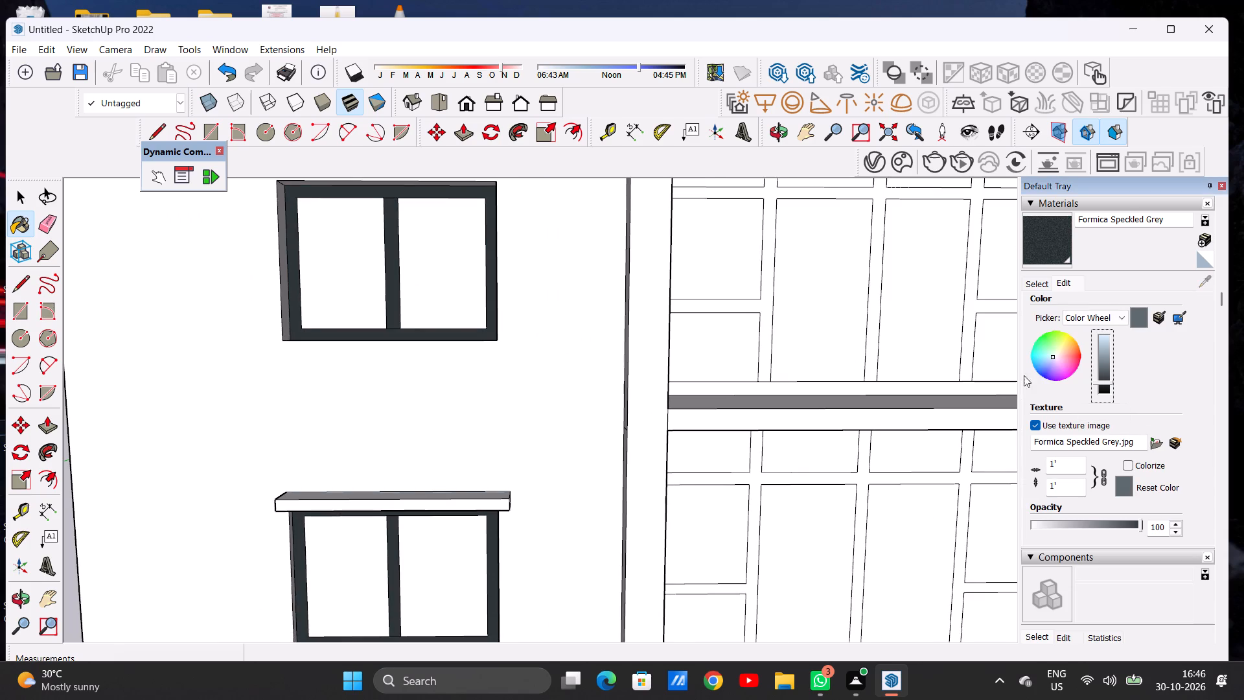
# Examine the front facade and the small upper windows with their darkened frames.
pyautogui.scroll(-8, 560, 318)
pyautogui.scroll(-4, 394, 329)
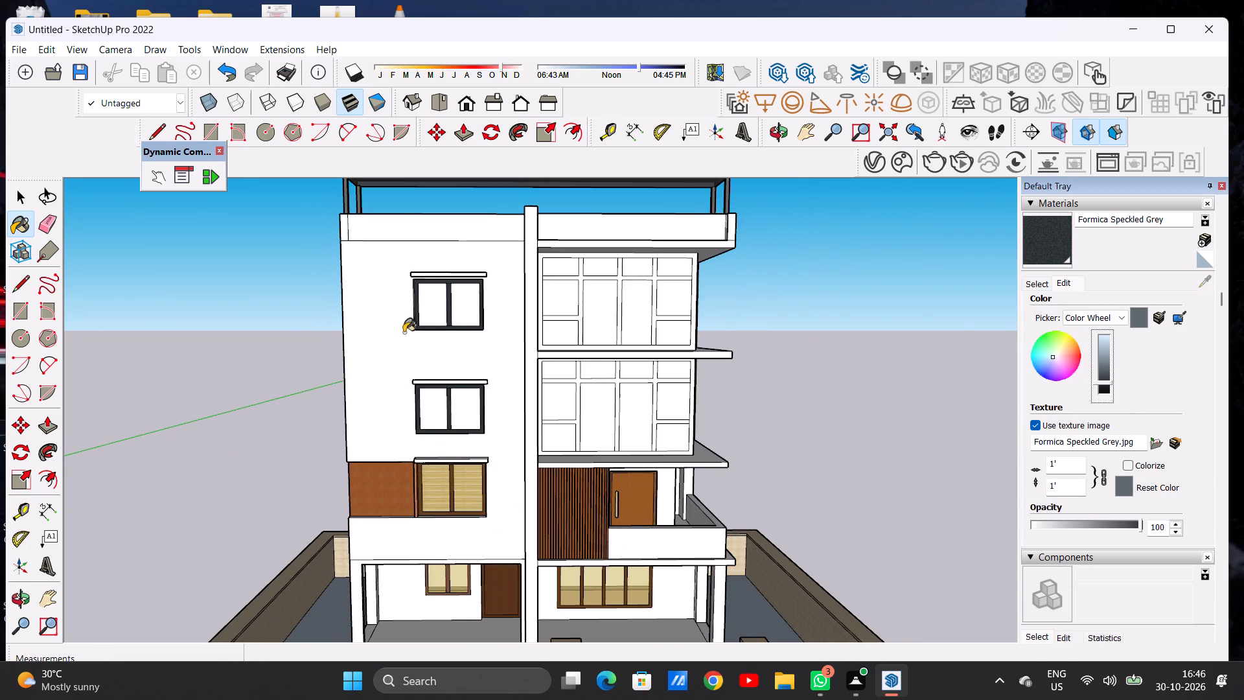
pyautogui.scroll(-1, 406, 332)
pyautogui.moveTo(420, 339); pyautogui.dragTo(391, 345, button='middle')
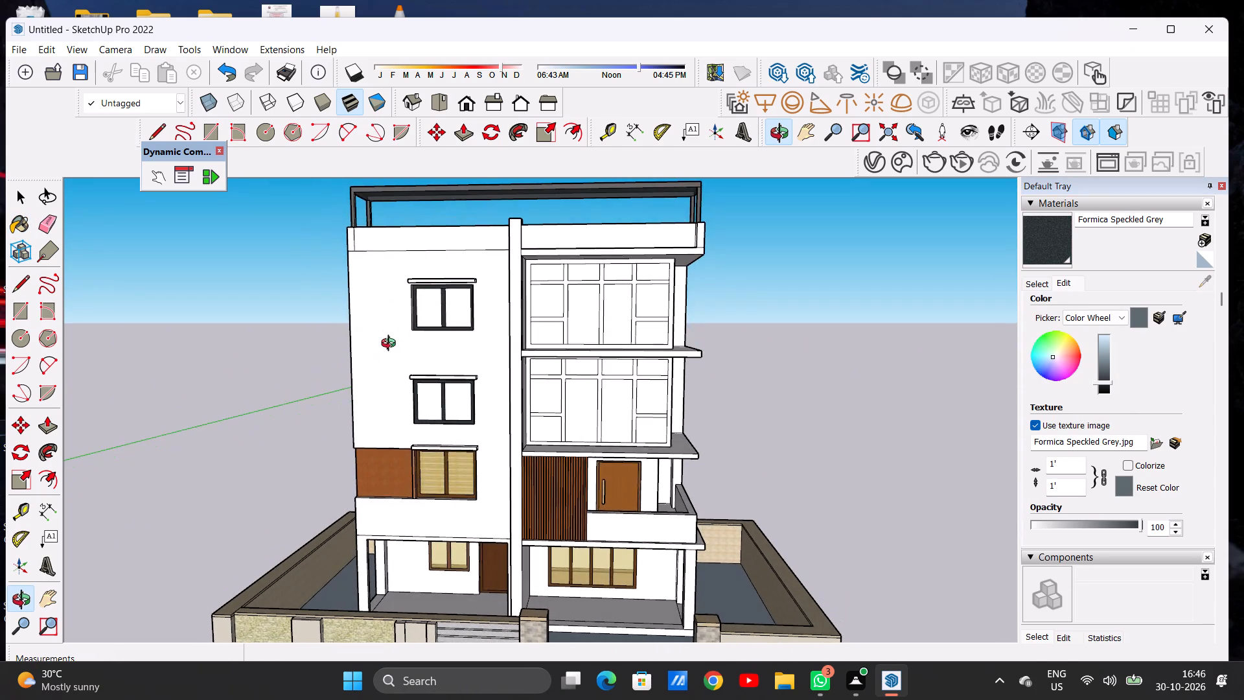
pyautogui.moveTo(391, 345); pyautogui.dragTo(398, 344, button='middle')
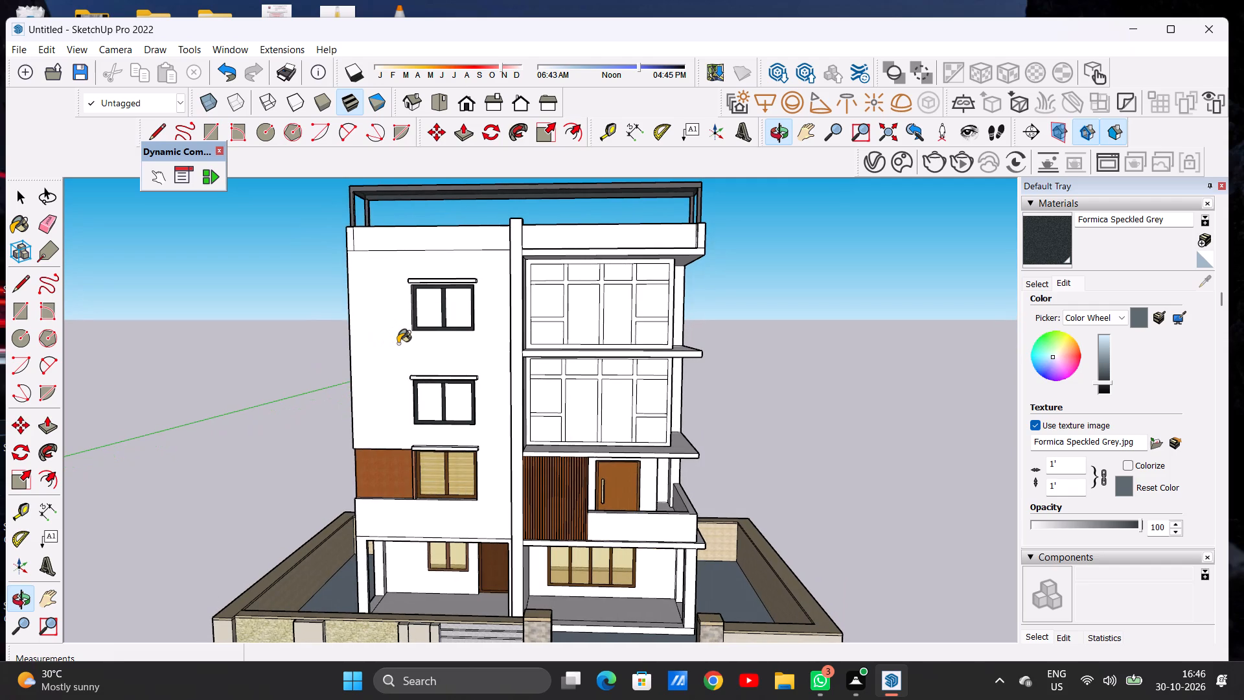
pyautogui.press('space')
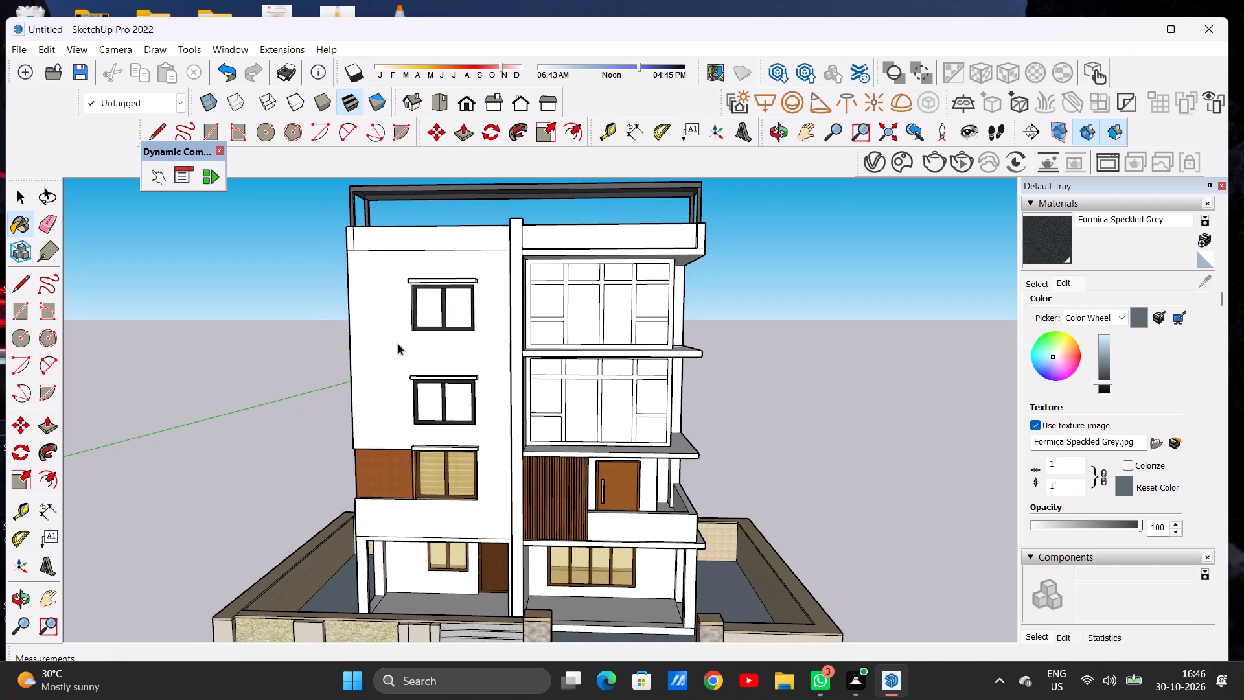
pyautogui.scroll(12, 450, 300)
pyautogui.scroll(-1, 450, 318)
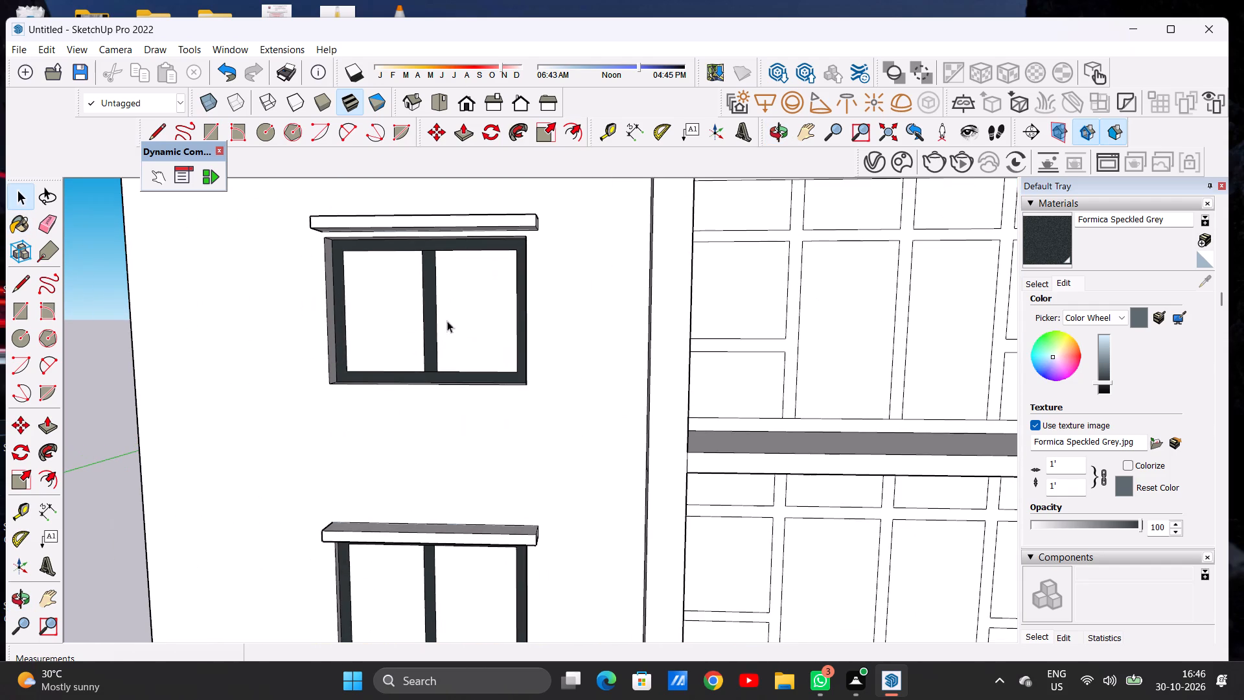
# Paint the left pane of the small third-floor window with Blinds Vertical Pattern from Window Coverings.
pyautogui.click(1038, 281)
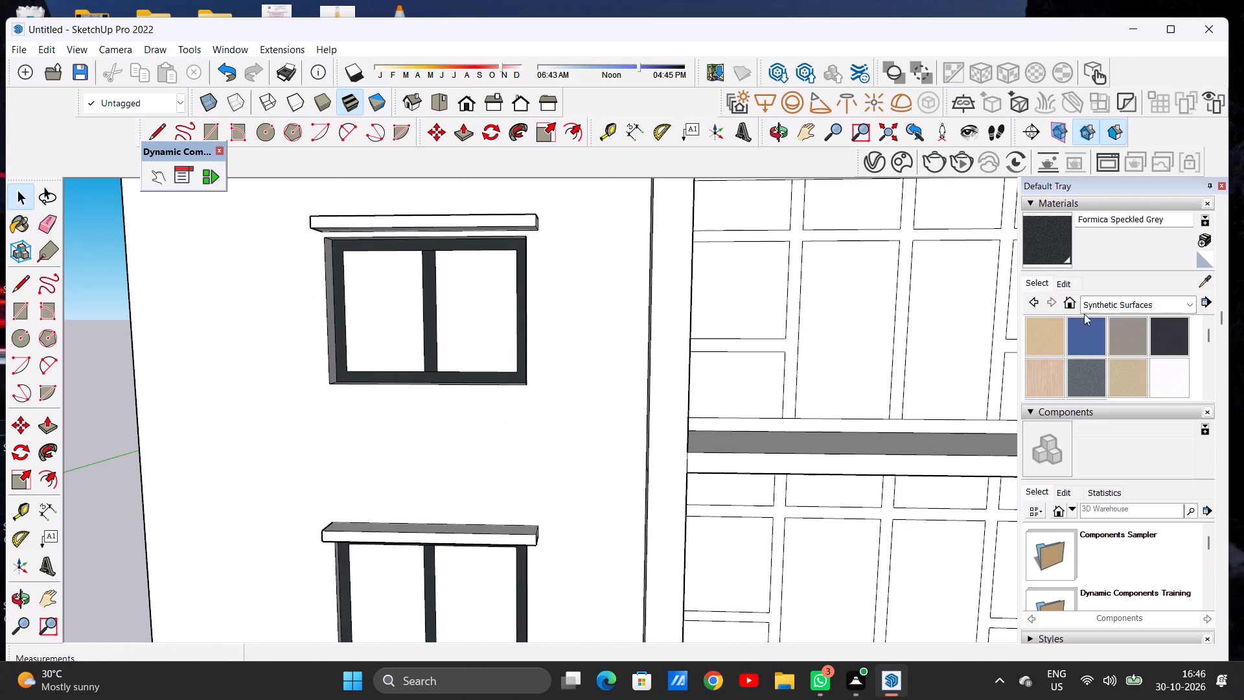
pyautogui.click(1097, 306)
pyautogui.click(1131, 504)
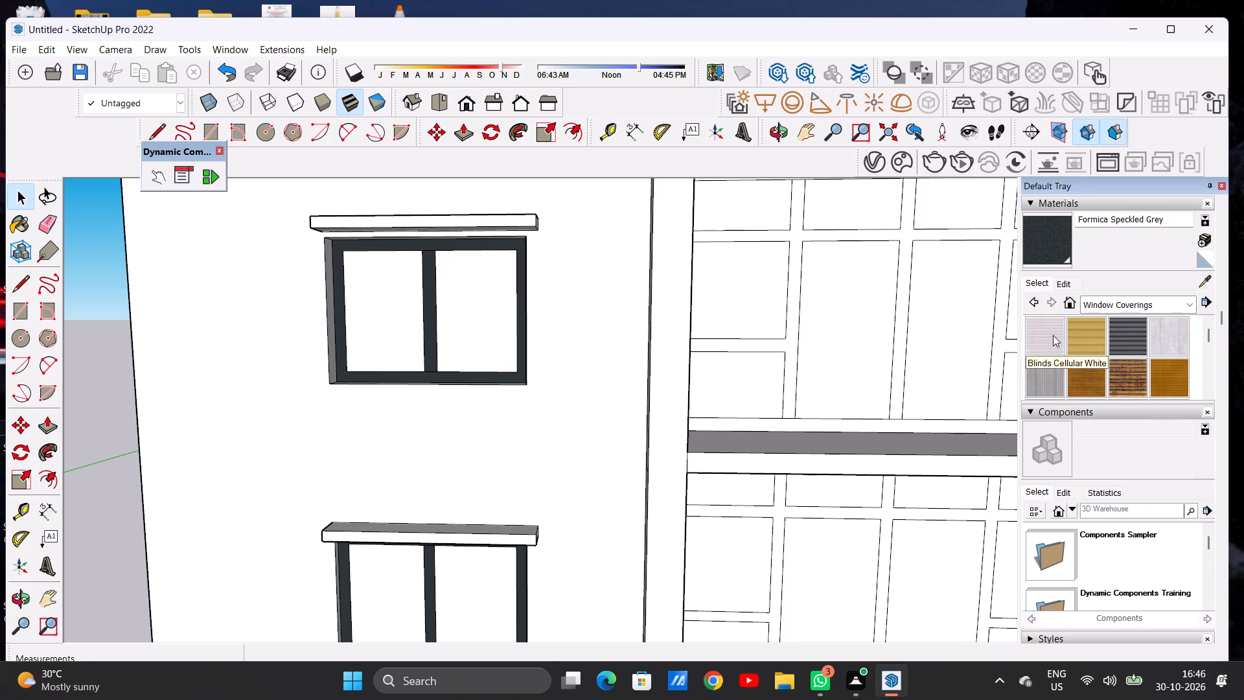
pyautogui.click(1052, 377)
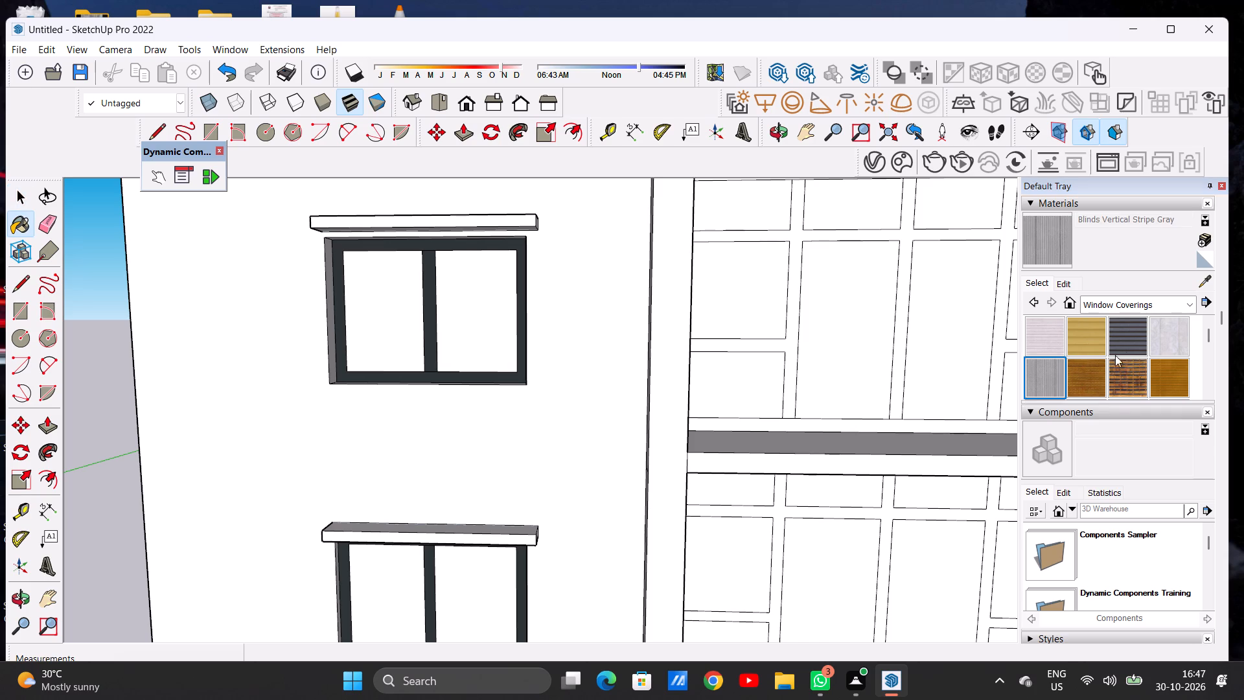
pyautogui.click(1157, 340)
pyautogui.scroll(7, 386, 331)
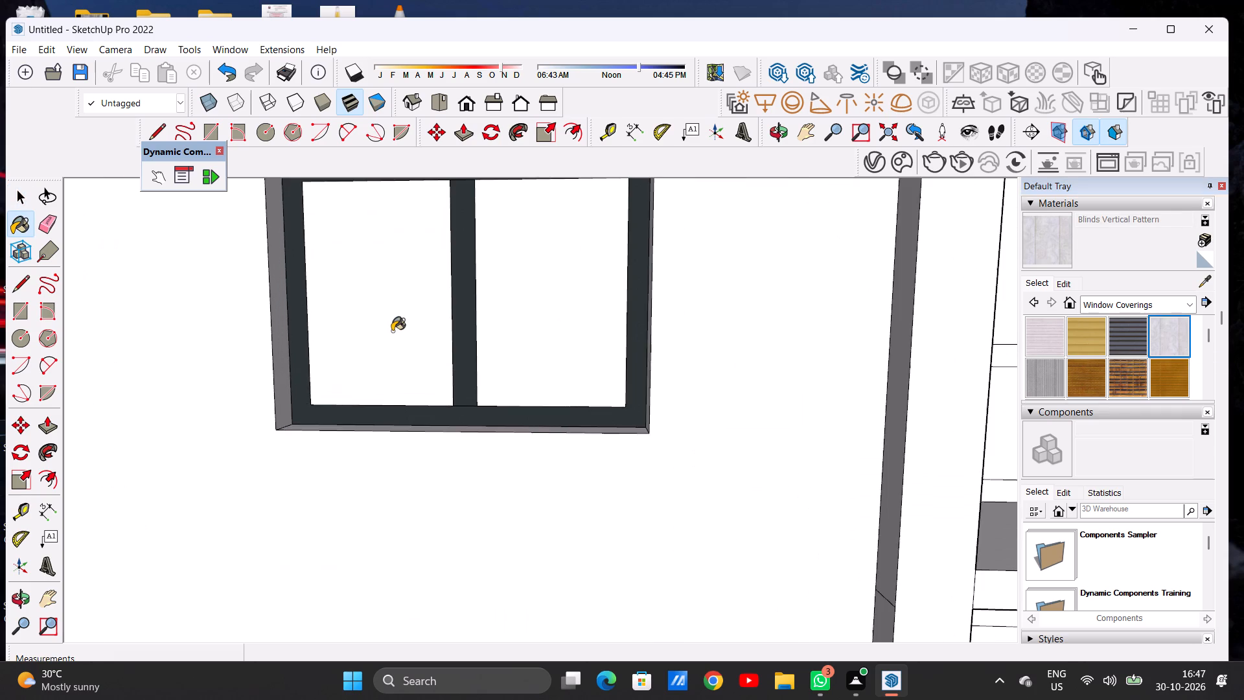
pyautogui.click(392, 331)
pyautogui.scroll(13, 392, 331)
pyautogui.scroll(-18, 393, 333)
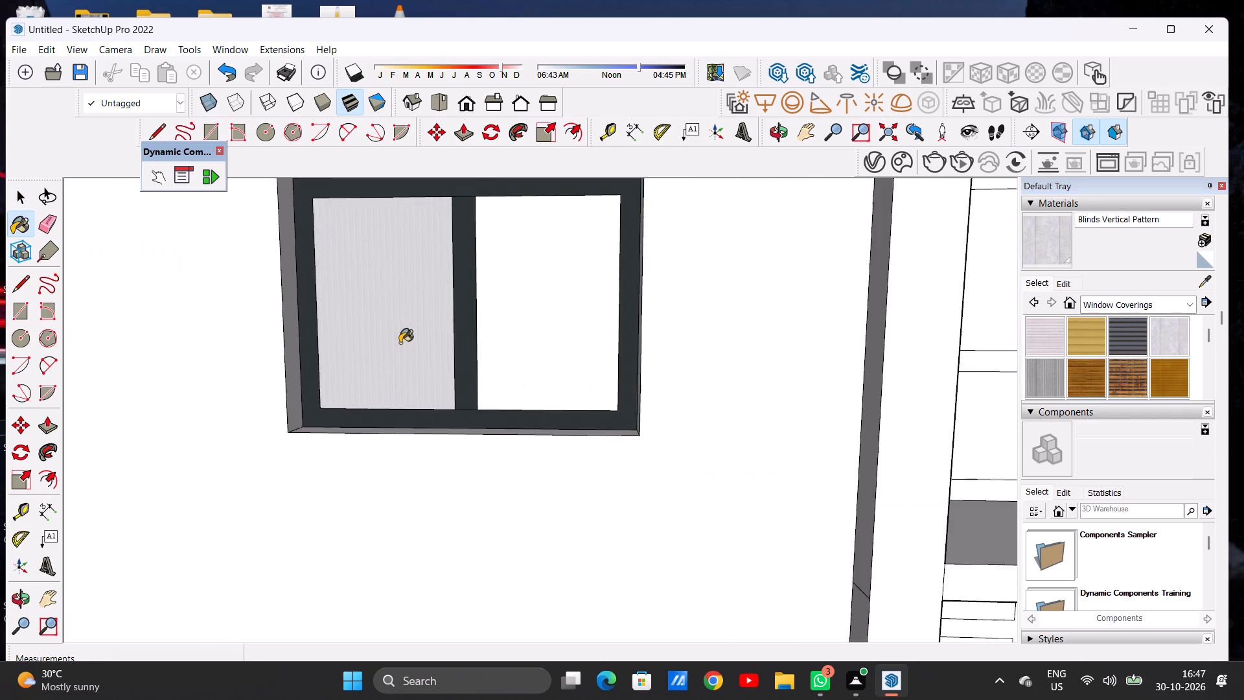
pyautogui.scroll(-8, 400, 343)
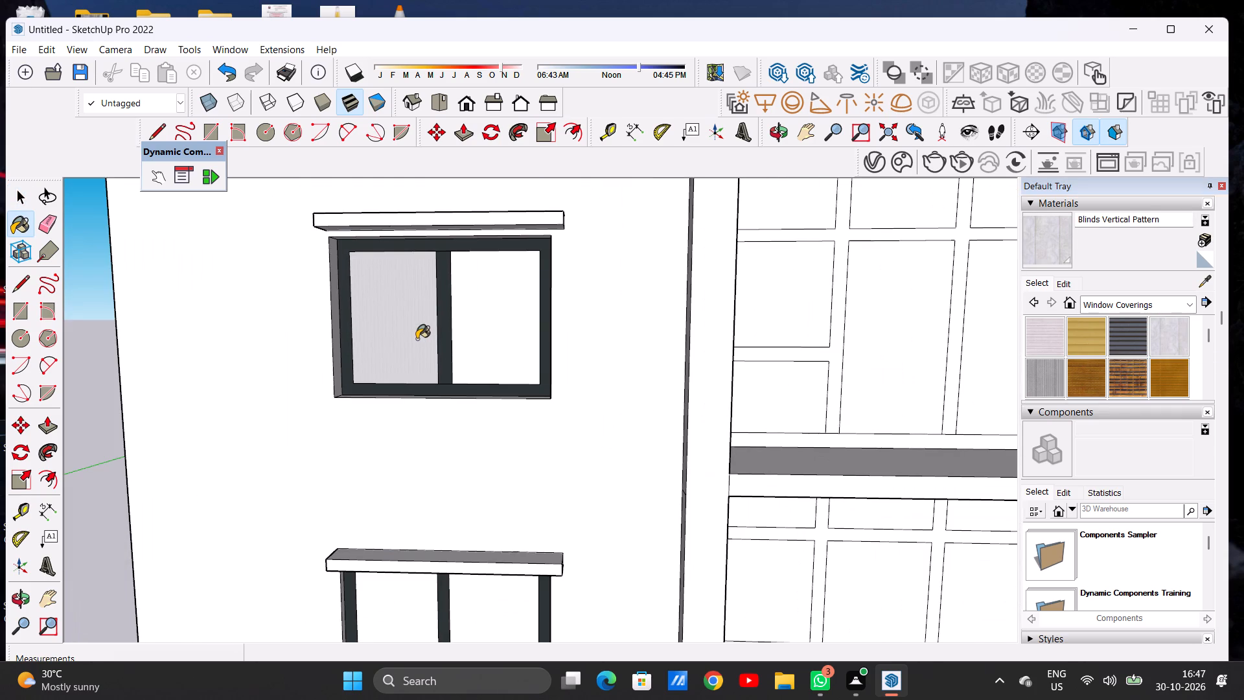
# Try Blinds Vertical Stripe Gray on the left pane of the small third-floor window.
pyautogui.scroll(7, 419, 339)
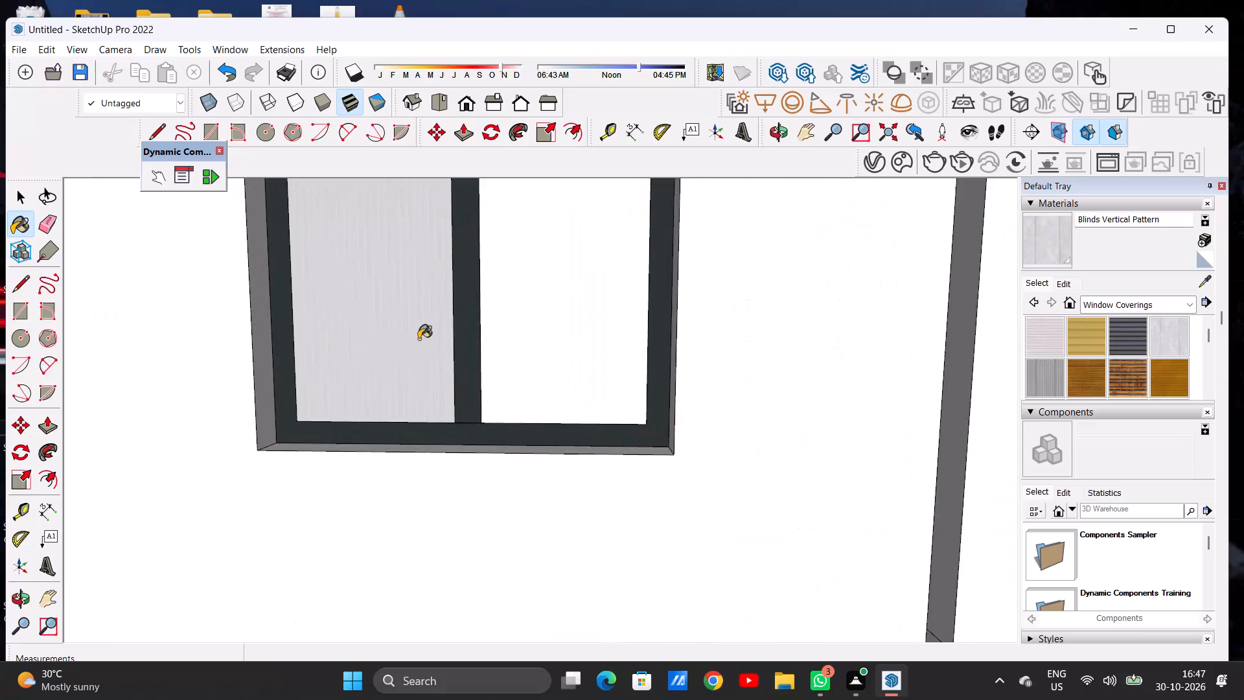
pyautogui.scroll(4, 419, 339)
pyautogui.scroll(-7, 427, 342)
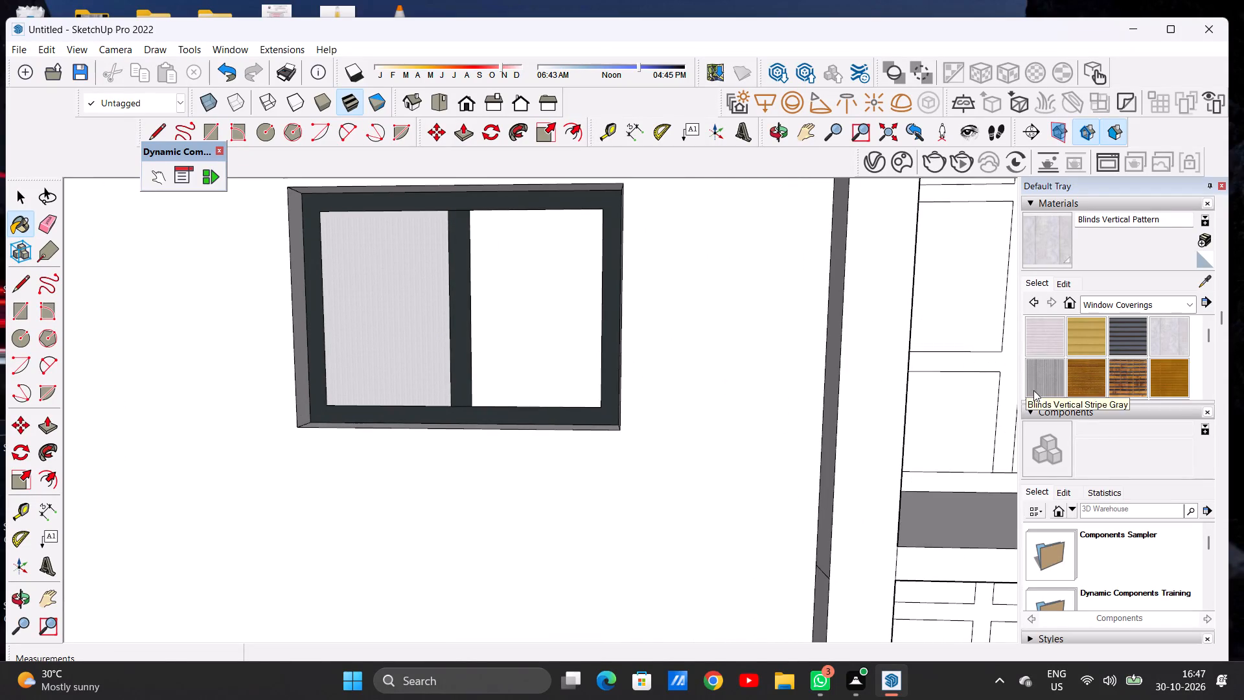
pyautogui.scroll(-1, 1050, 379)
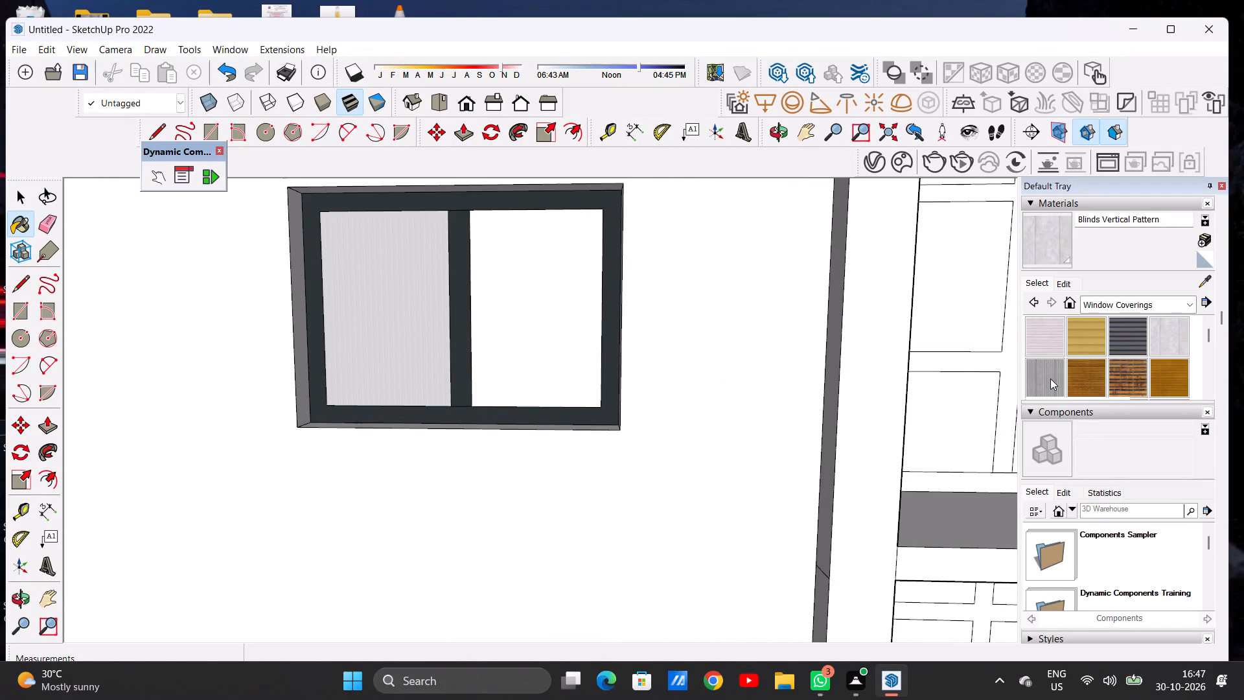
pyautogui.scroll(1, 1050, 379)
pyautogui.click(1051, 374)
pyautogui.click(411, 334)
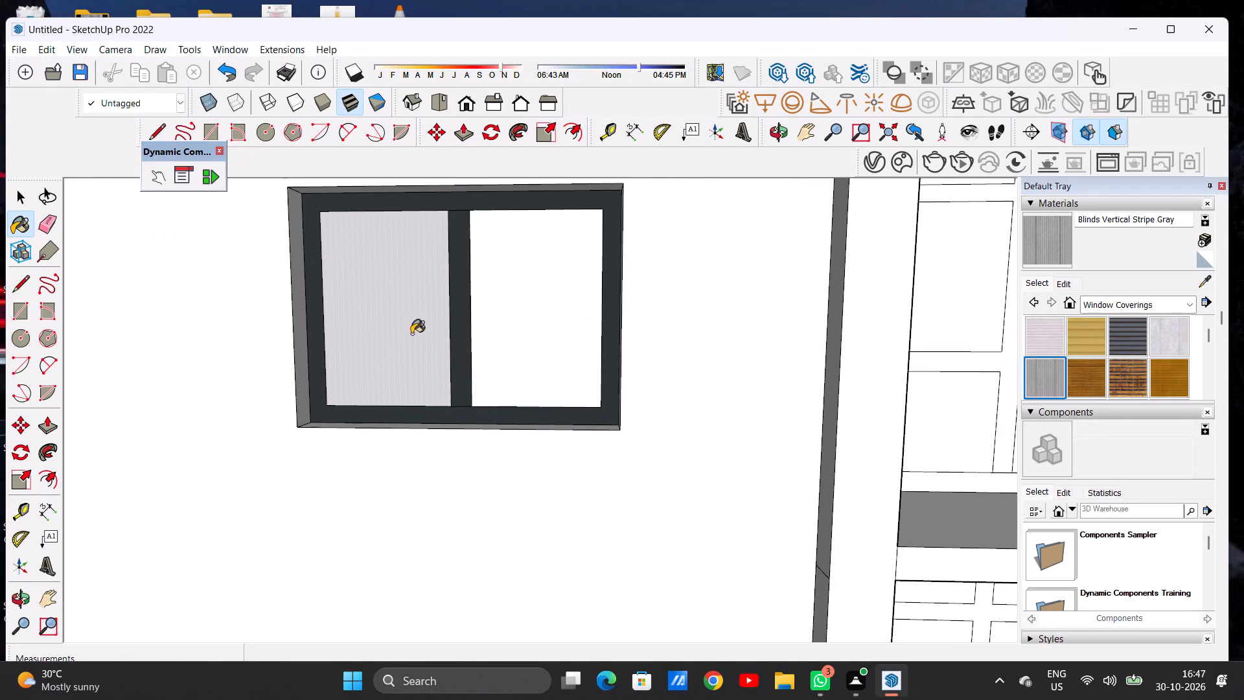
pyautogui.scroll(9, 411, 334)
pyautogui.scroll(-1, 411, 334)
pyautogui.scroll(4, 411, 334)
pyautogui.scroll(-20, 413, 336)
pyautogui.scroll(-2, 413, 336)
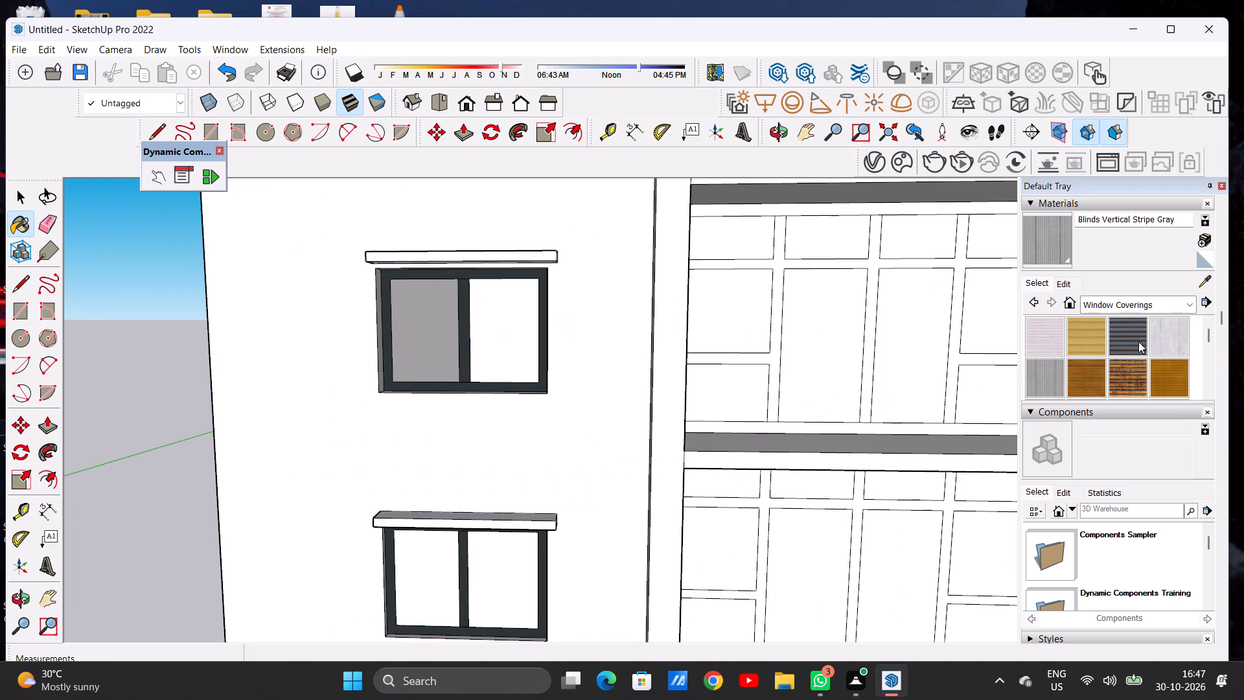
# Repaint the left pane of the small third-floor window with Blinds Vertical Pattern.
pyautogui.click(1163, 336)
pyautogui.click(430, 349)
# Set the Blinds Vertical Pattern texture size to 3' with its proportions linked.
pyautogui.scroll(2, 430, 349)
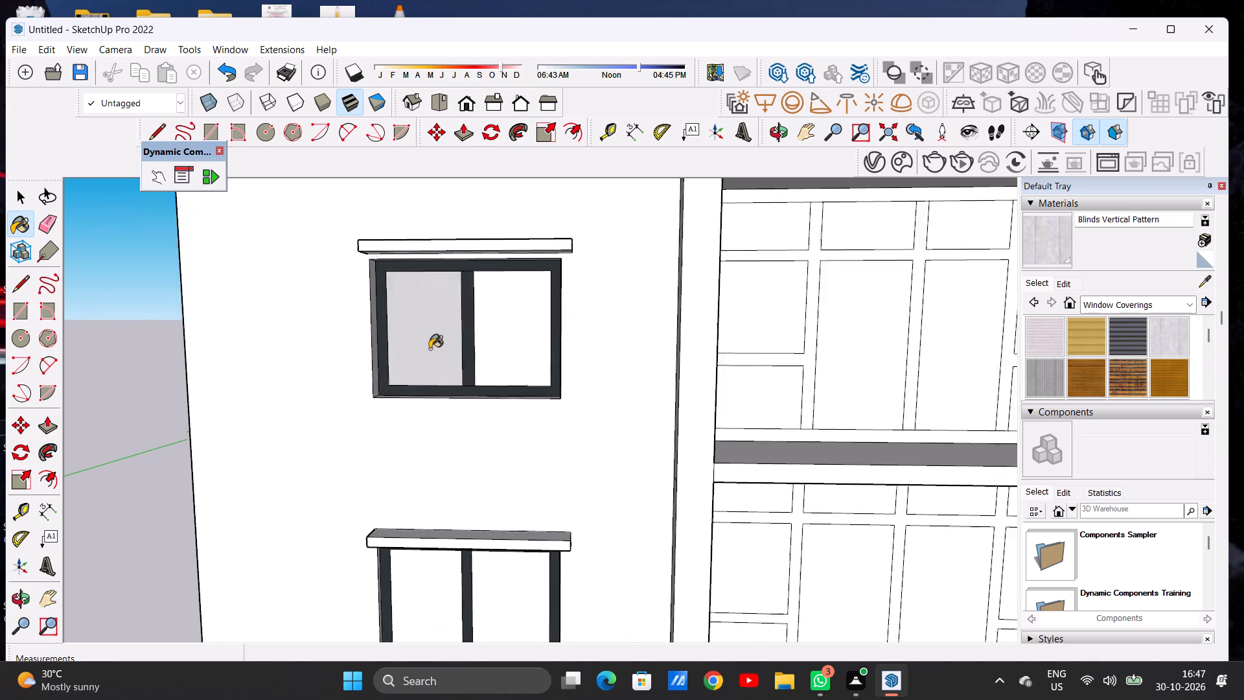
pyautogui.scroll(13, 430, 349)
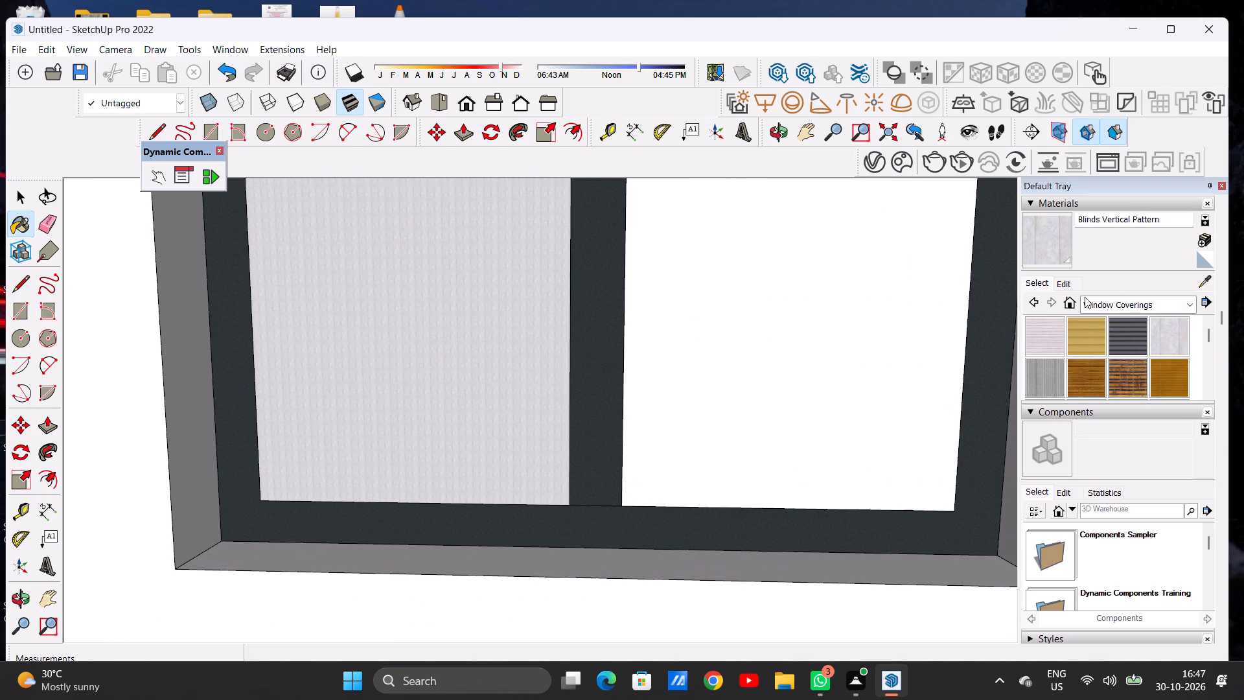
pyautogui.click(1068, 288)
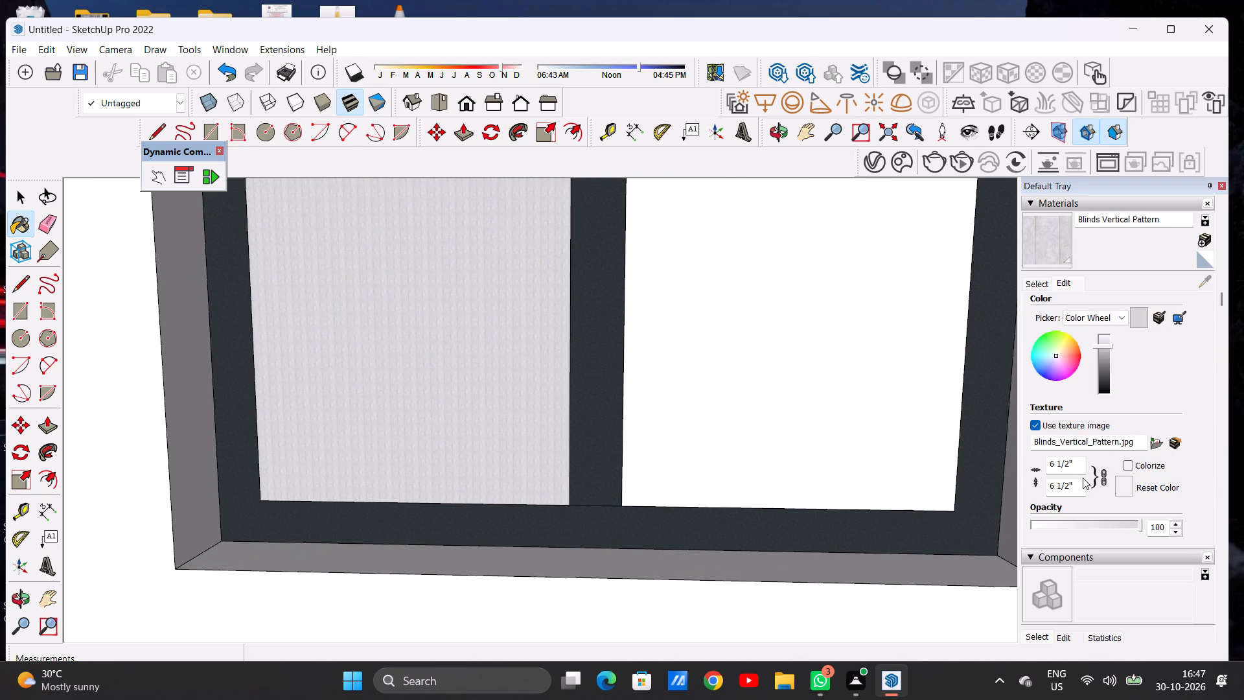
pyautogui.click(1081, 480)
pyautogui.press('BackSpace')
pyautogui.press('BackSpace')
pyautogui.press('BackSpace')
pyautogui.press('BackSpace')
pyautogui.press('BackSpace')
pyautogui.press('BackSpace')
pyautogui.press('BackSpace')
pyautogui.press('BackSpace')
pyautogui.press('BackSpace')
pyautogui.press('BackSpace')
pyautogui.press('BackSpace')
pyautogui.press('BackSpace')
pyautogui.press('BackSpace')
pyautogui.press('BackSpace')
pyautogui.press('BackSpace')
pyautogui.press('BackSpace')
pyautogui.press('BackSpace')
pyautogui.press('BackSpace')
pyautogui.press('BackSpace')
pyautogui.press('BackSpace')
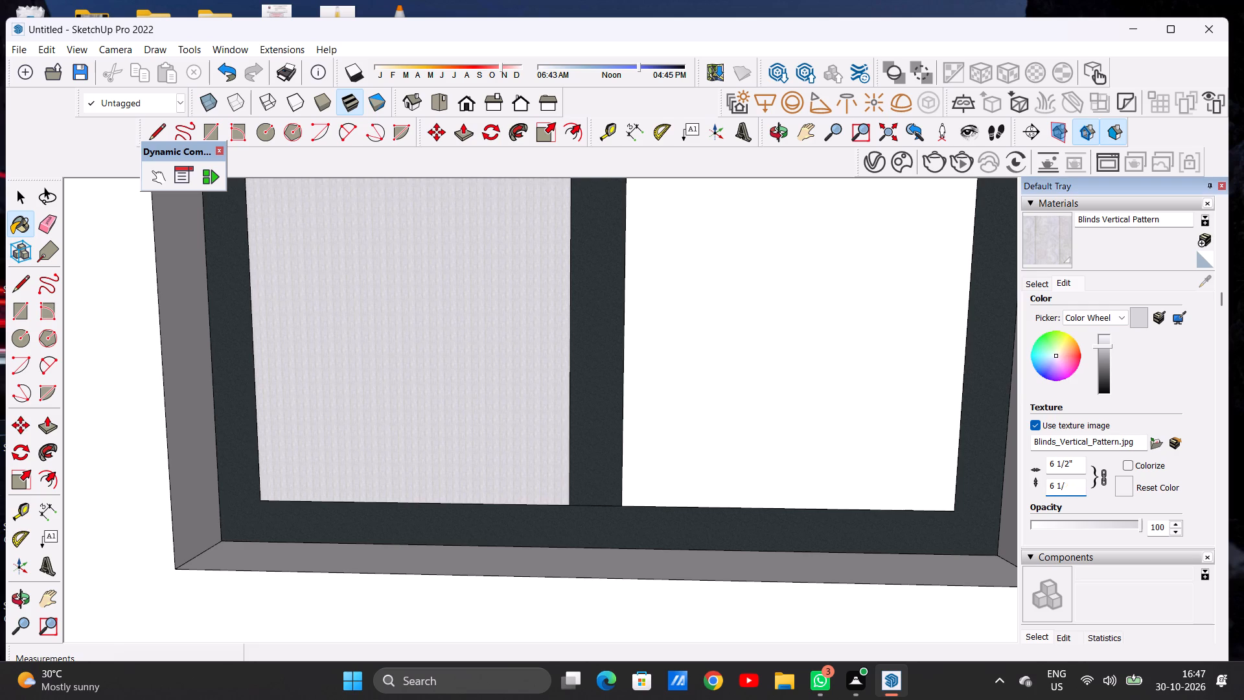
pyautogui.press('3')
pyautogui.press("'")
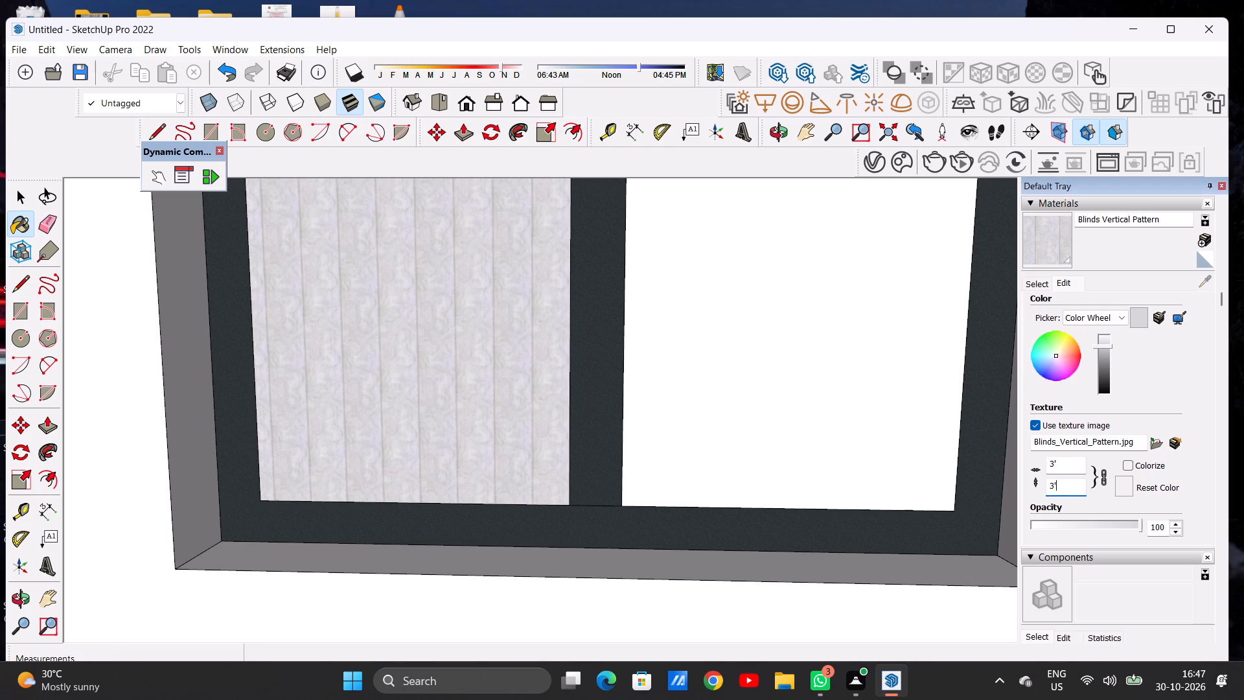
# Paint the right pane of the small third-floor window with Blinds Vertical Pattern.
pyautogui.scroll(-10, 828, 531)
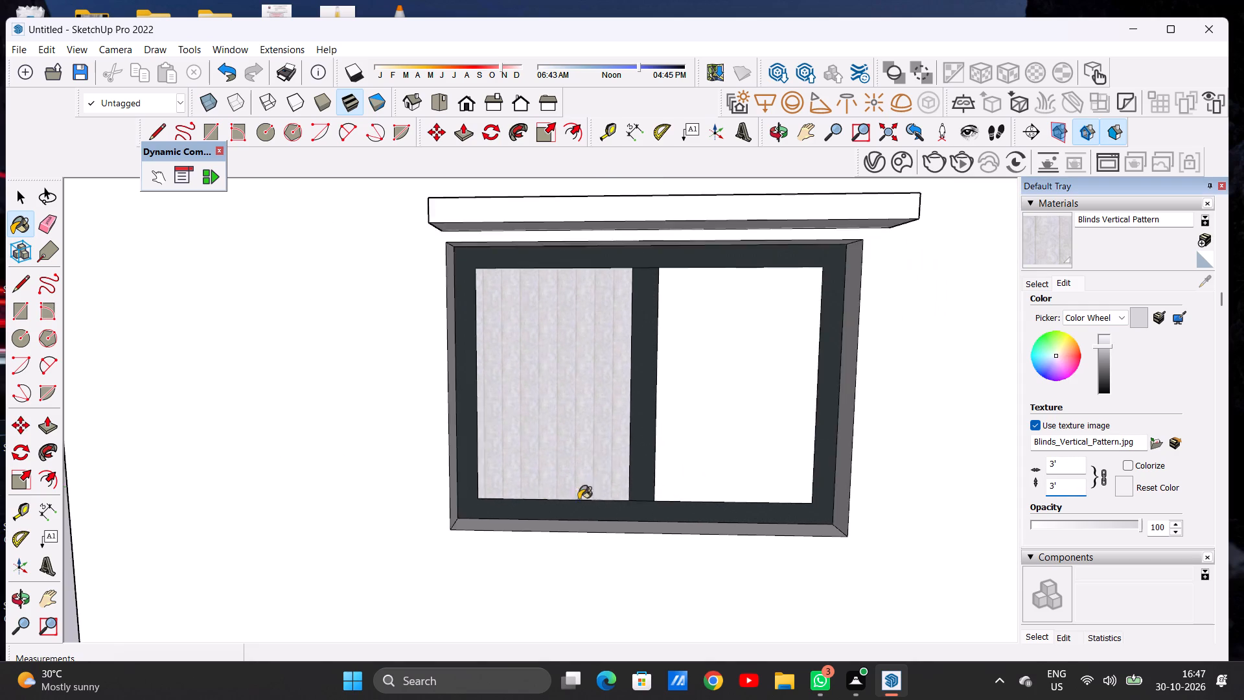
pyautogui.scroll(-11, 579, 500)
pyautogui.scroll(2, 572, 477)
pyautogui.scroll(-1, 573, 477)
pyautogui.scroll(4, 573, 477)
pyautogui.scroll(-1, 573, 475)
pyautogui.scroll(4, 573, 475)
pyautogui.click(573, 475)
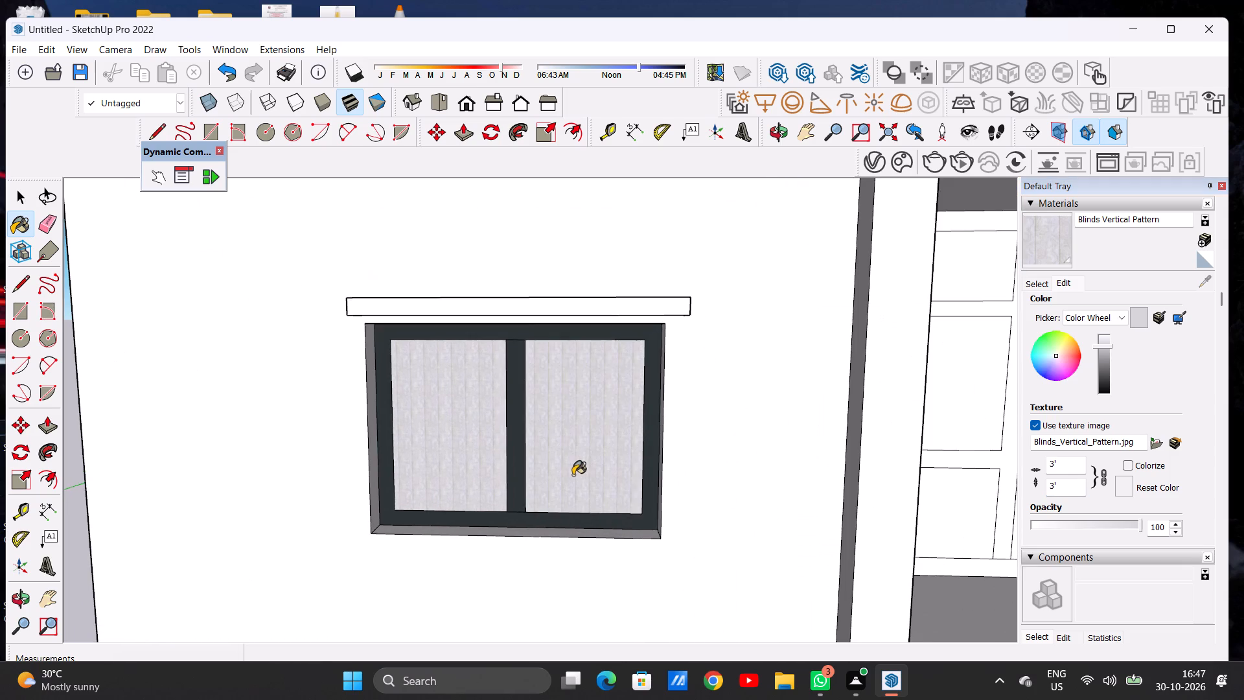
# Examine the vertical blinds texture on both panes of the small third-floor window up close.
pyautogui.scroll(13, 437, 474)
pyautogui.moveTo(444, 468); pyautogui.dragTo(347, 469, button='middle')
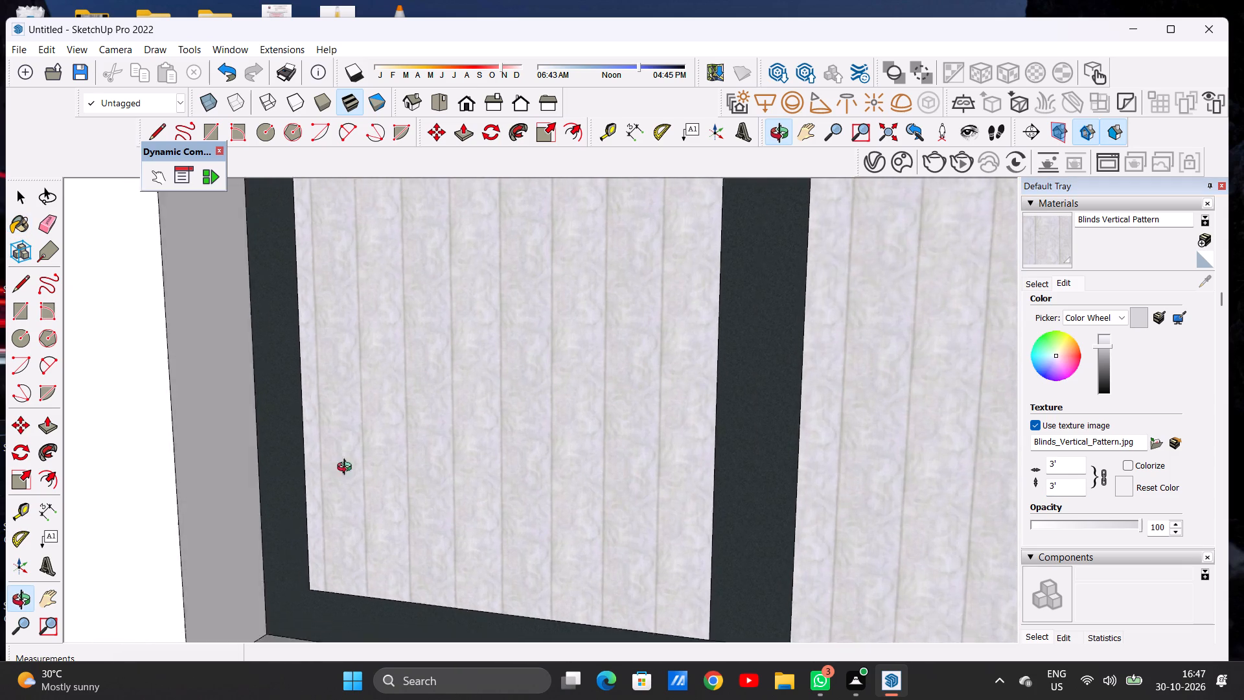
pyautogui.moveTo(347, 469); pyautogui.dragTo(428, 455, button='middle')
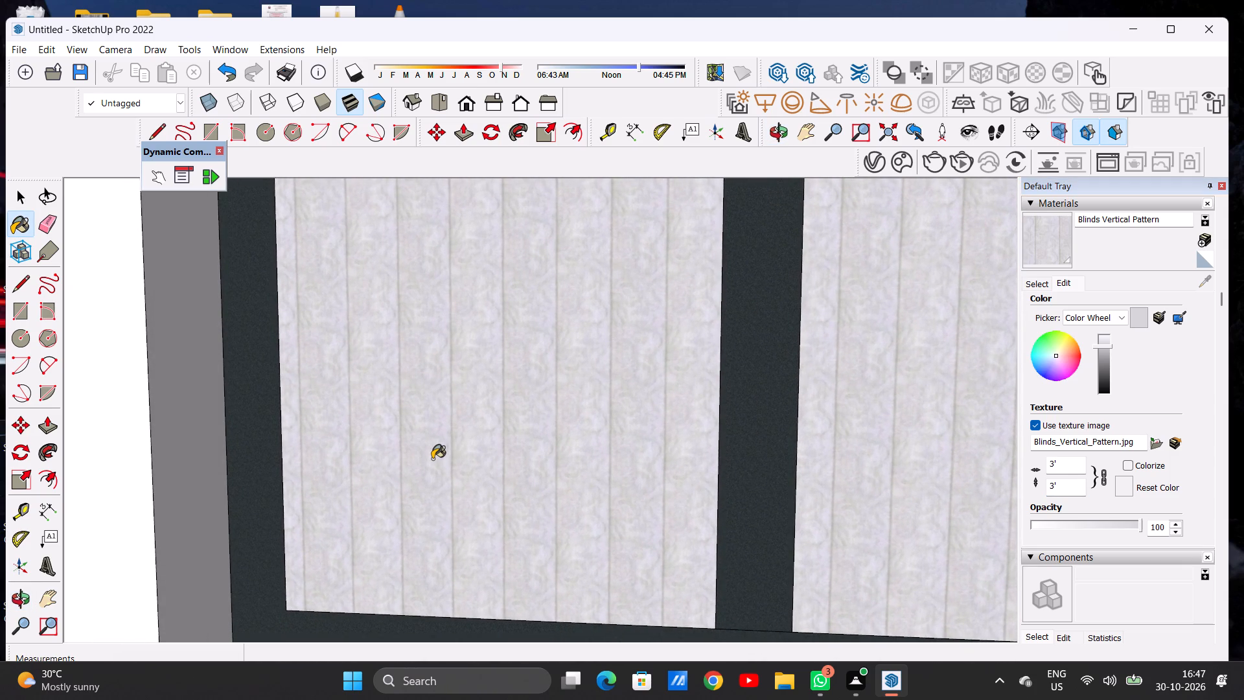
pyautogui.scroll(-13, 457, 460)
pyautogui.scroll(3, 518, 462)
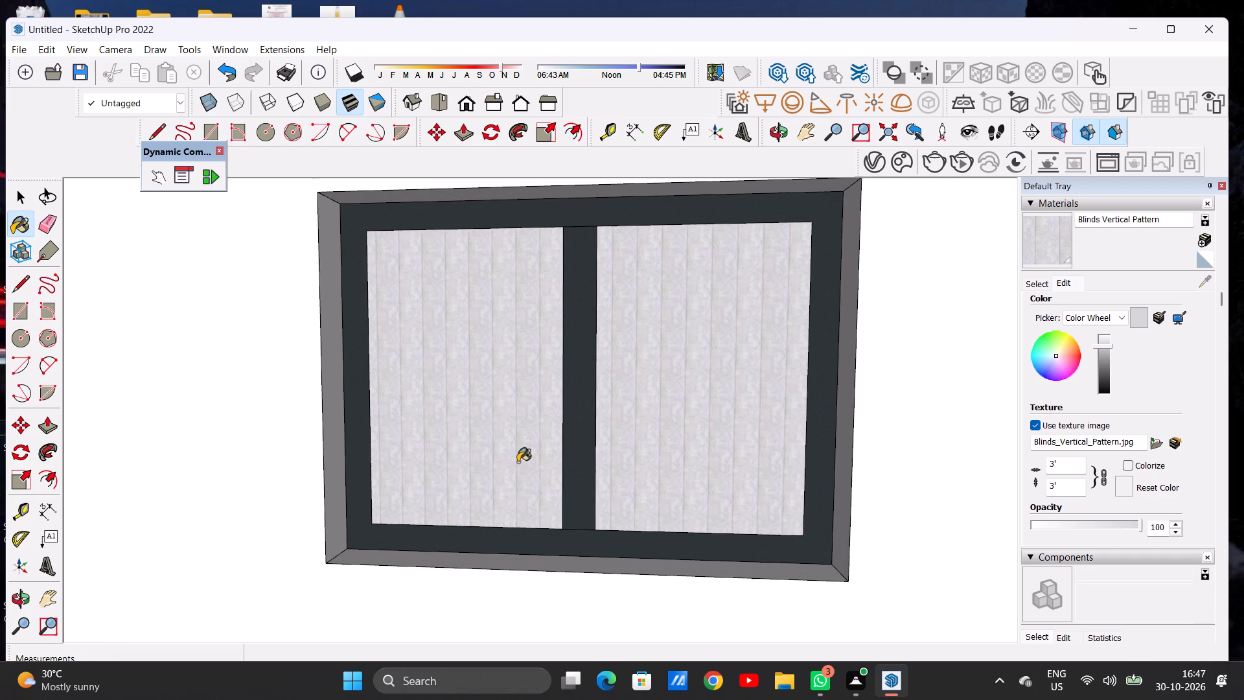
pyautogui.scroll(1, 518, 462)
# Paint the left pane of the small third-floor window with Blinds Cellular White.
pyautogui.click(1044, 282)
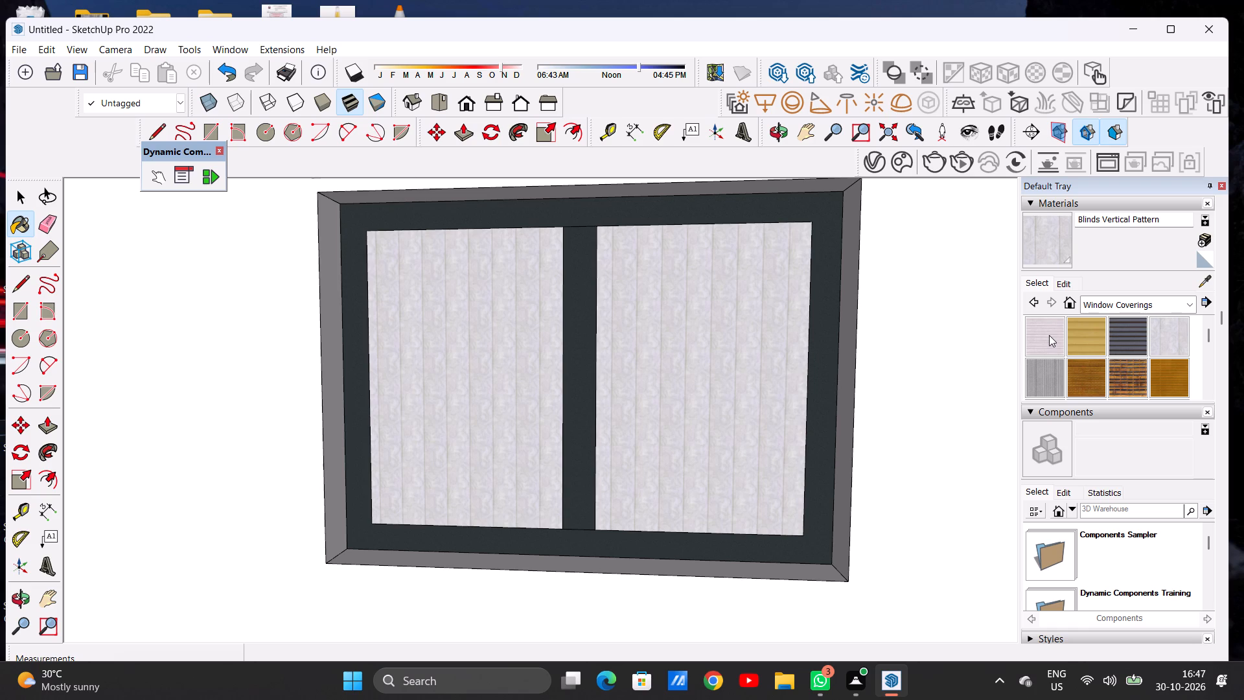
pyautogui.click(1050, 336)
pyautogui.click(540, 390)
pyautogui.scroll(13, 525, 395)
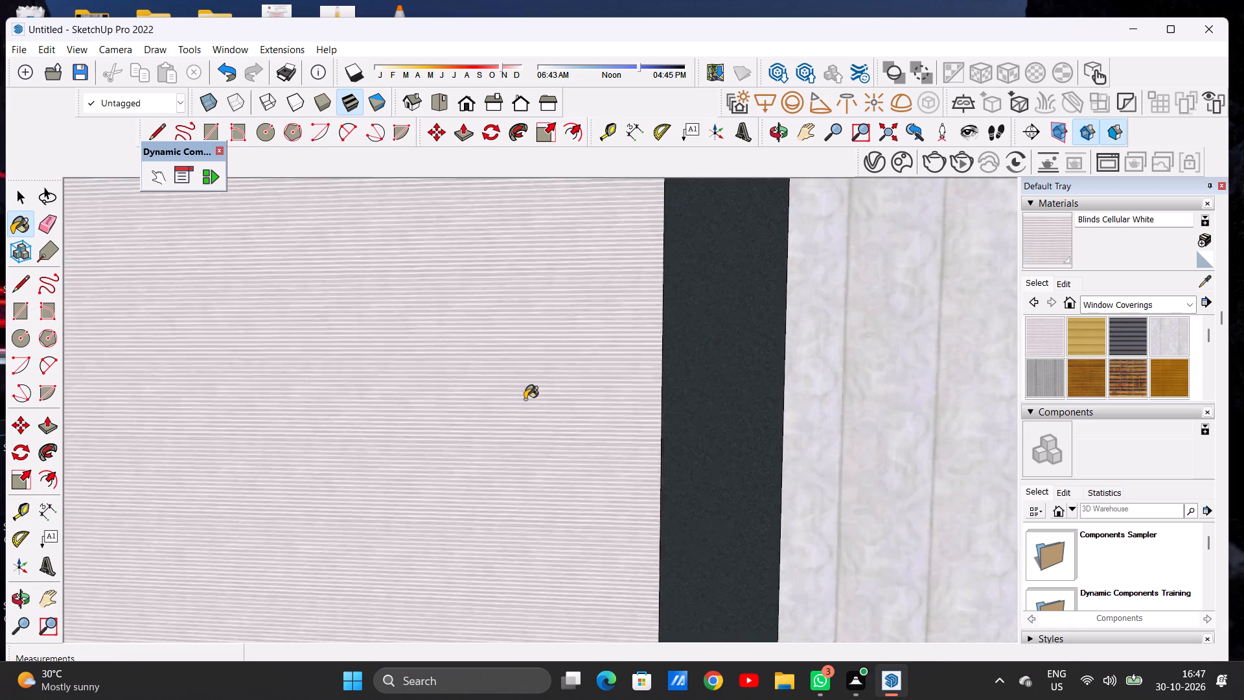
# Set the Blinds Cellular White texture size to 15' with its proportions linked.
pyautogui.scroll(1, 525, 399)
pyautogui.scroll(-20, 525, 399)
pyautogui.scroll(-1, 525, 399)
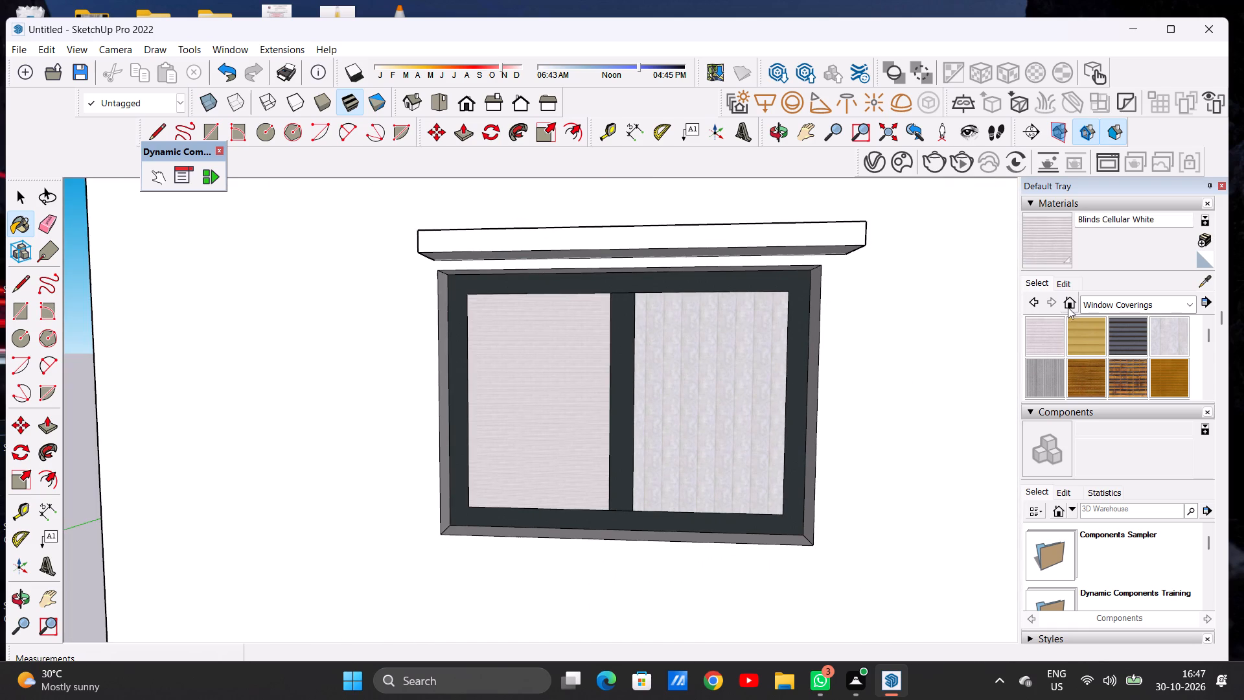
pyautogui.click(1068, 278)
pyautogui.click(1074, 487)
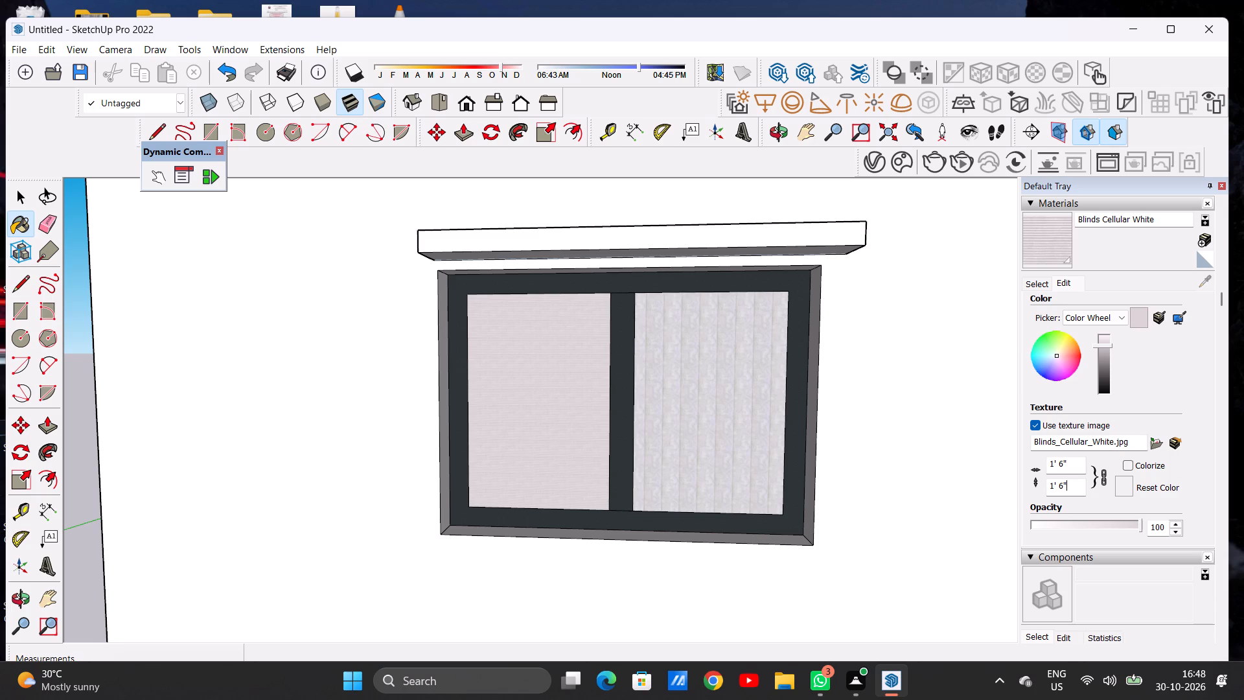
pyautogui.press('BackSpace')
pyautogui.press('BackSpace')
pyautogui.press('BackSpace')
pyautogui.press('BackSpace')
pyautogui.press('5')
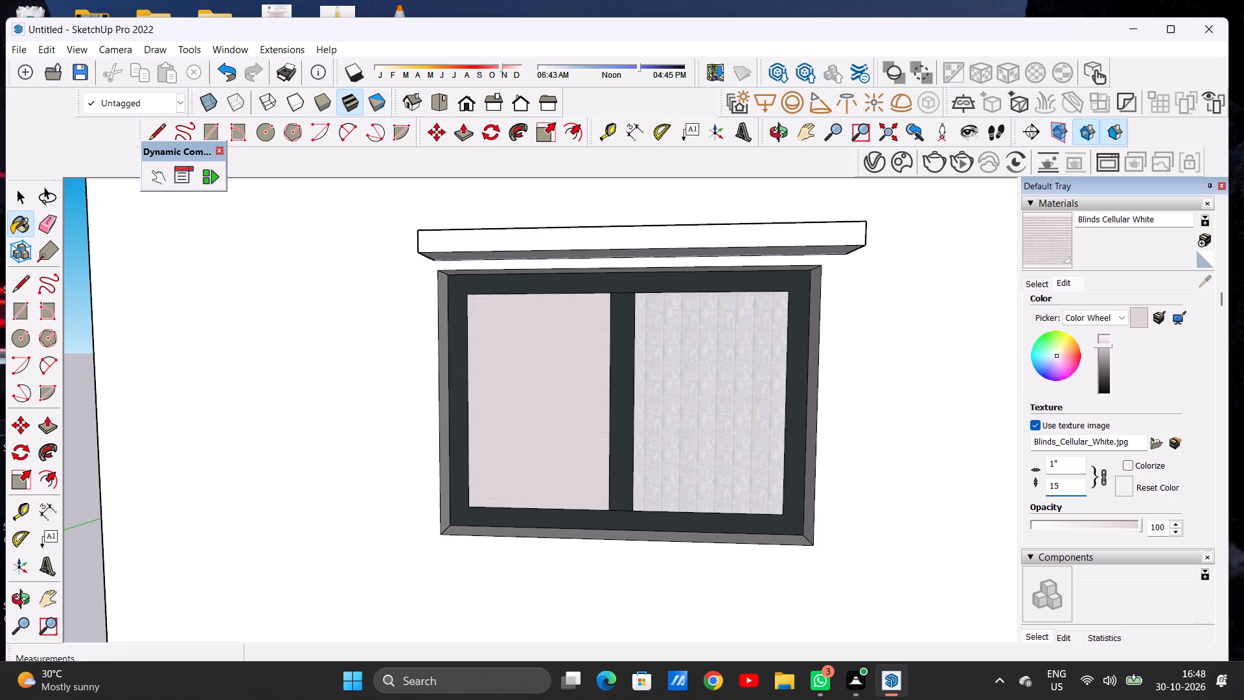
pyautogui.press("'")
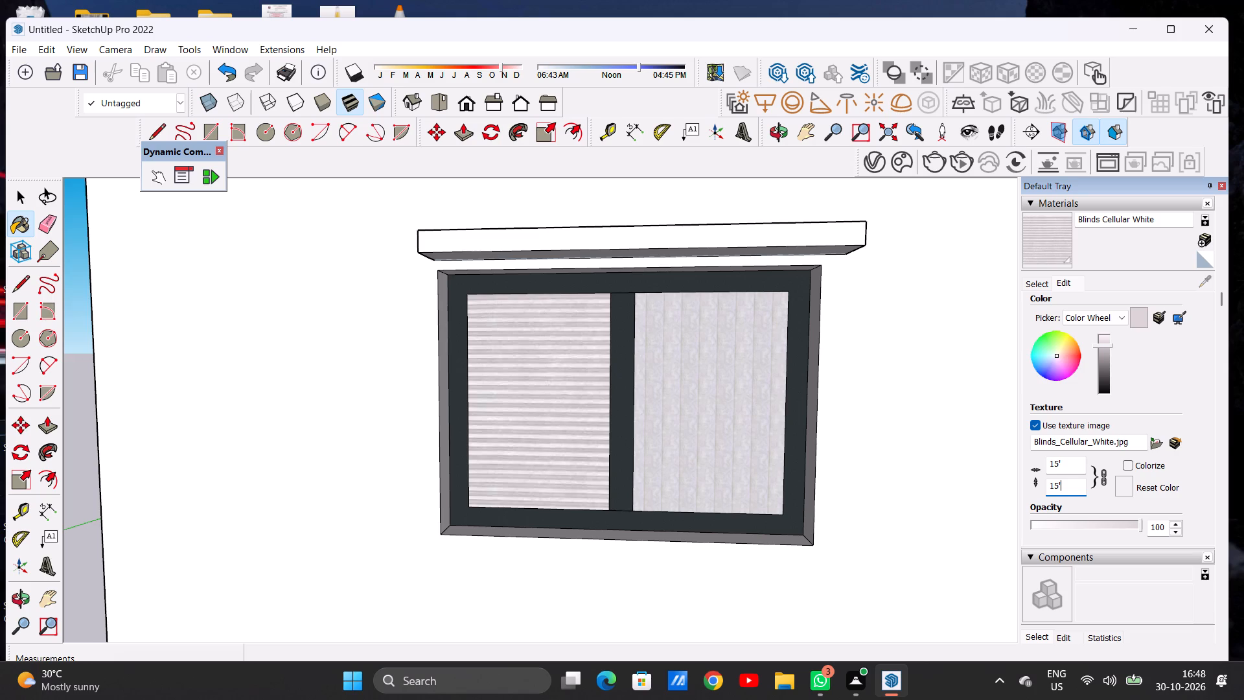
# Paint the right pane of the small third-floor window with Blinds Cellular White to match the left pane.
pyautogui.scroll(-7, 890, 481)
pyautogui.scroll(-4, 618, 450)
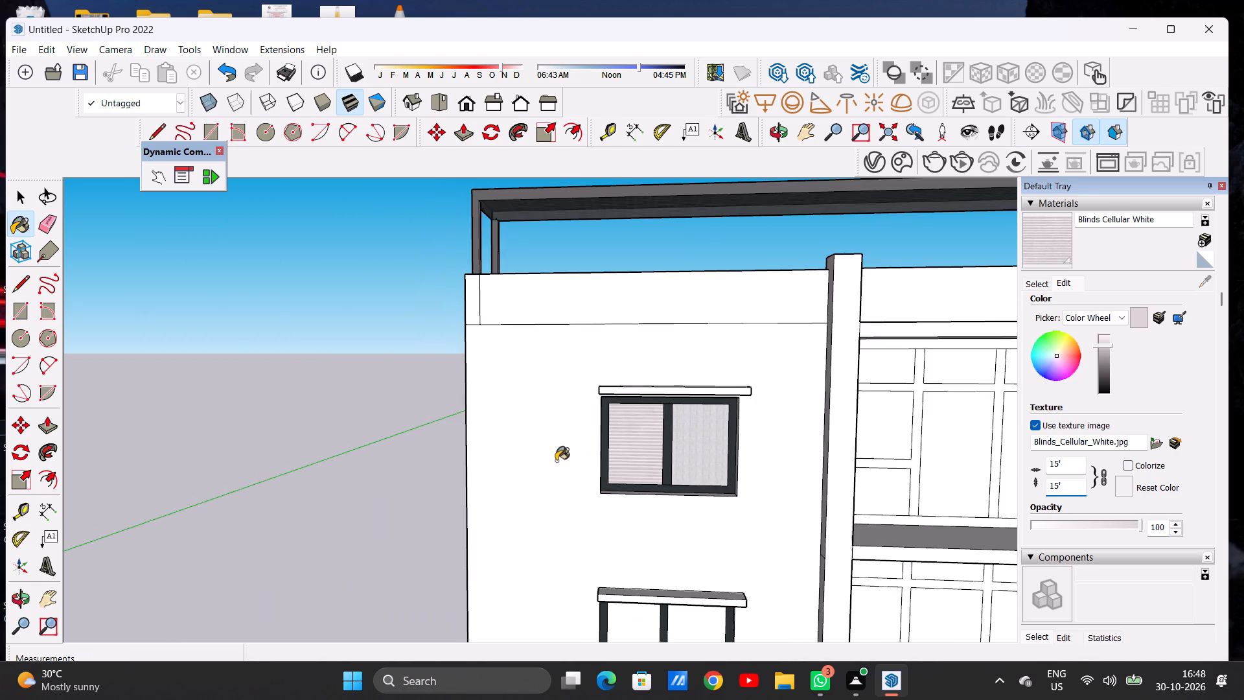
pyautogui.moveTo(564, 468); pyautogui.dragTo(590, 450, button='middle')
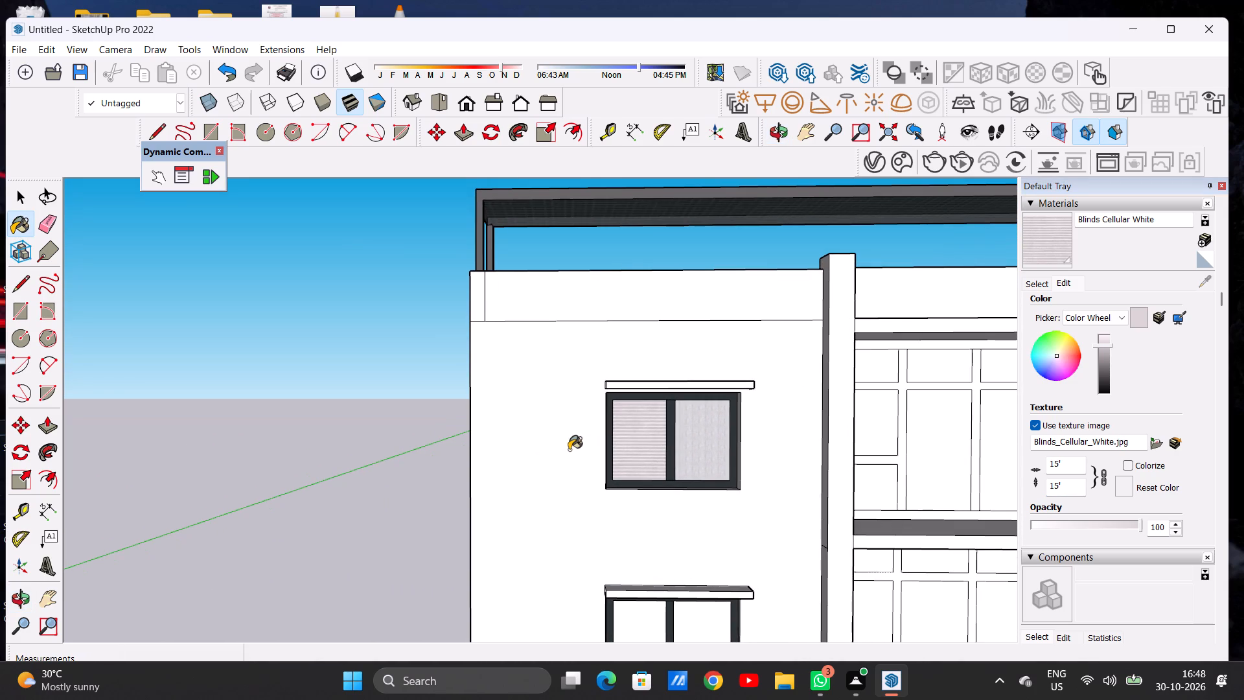
pyautogui.scroll(-6, 569, 450)
pyautogui.scroll(-1, 627, 441)
pyautogui.scroll(1, 627, 441)
pyautogui.scroll(-1, 627, 441)
pyautogui.scroll(20, 627, 441)
pyautogui.scroll(1, 627, 441)
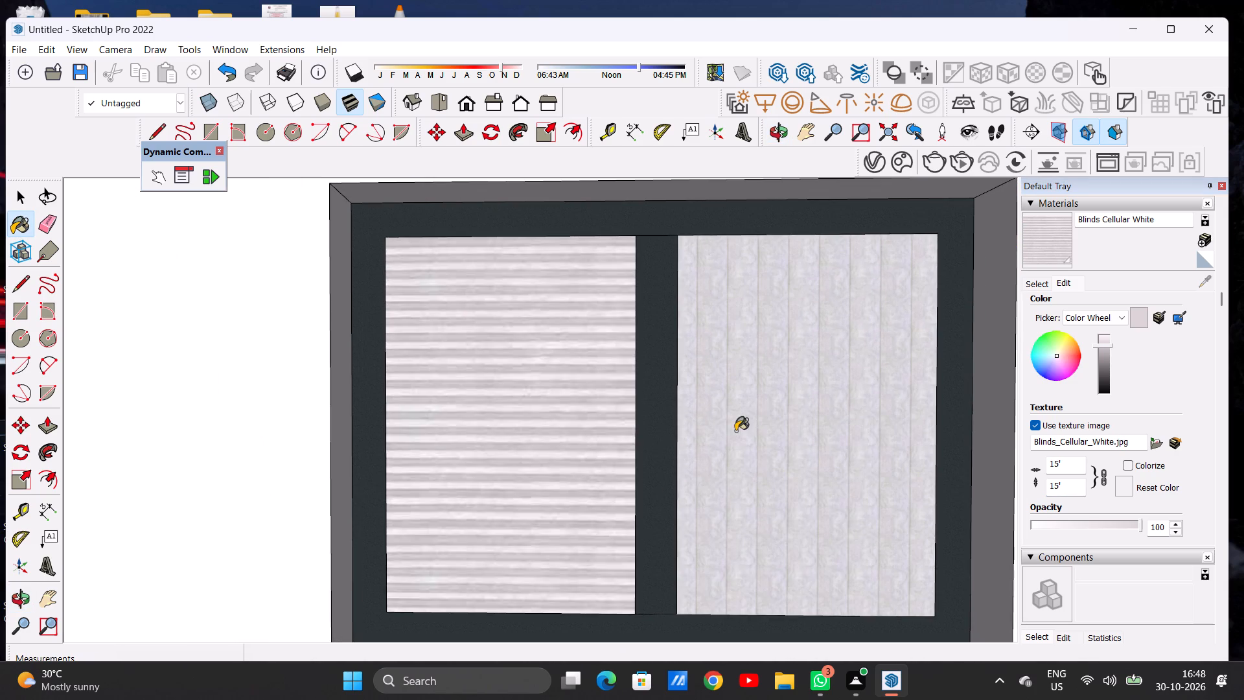
pyautogui.click(748, 428)
# Paint both panes of the small second-floor window with Blinds Cellular White.
pyautogui.scroll(-9, 639, 439)
pyautogui.scroll(-13, 564, 421)
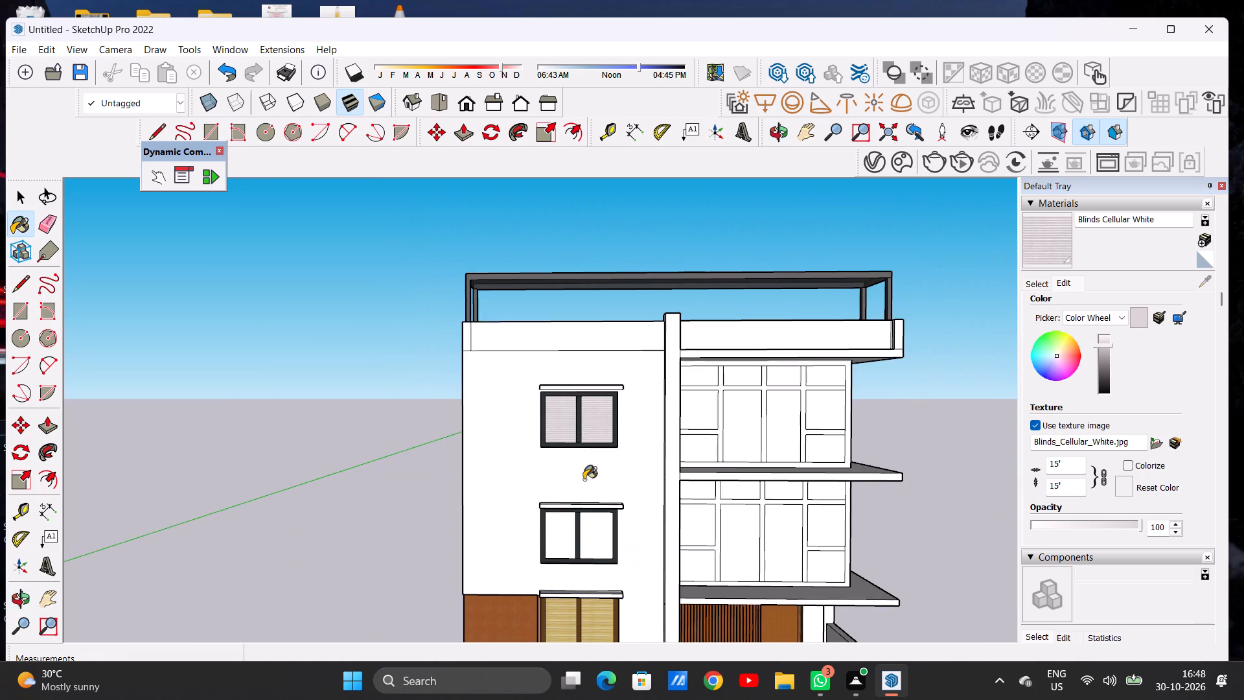
pyautogui.scroll(-1, 592, 562)
pyautogui.scroll(15, 592, 563)
pyautogui.scroll(8, 527, 466)
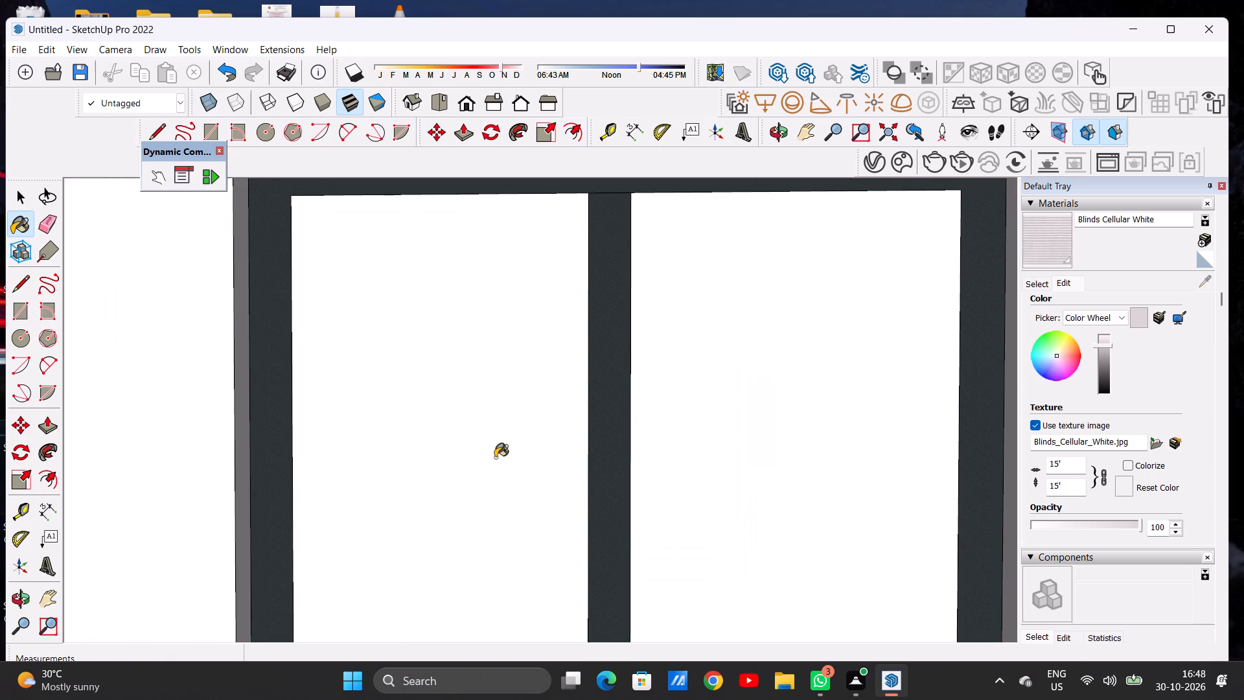
pyautogui.click(495, 458)
pyautogui.click(763, 422)
# Examine the blinds on the small second- and third-floor windows from several angles and against the whole facade.
pyautogui.scroll(-14, 647, 443)
pyautogui.moveTo(628, 439); pyautogui.dragTo(397, 440, button='middle')
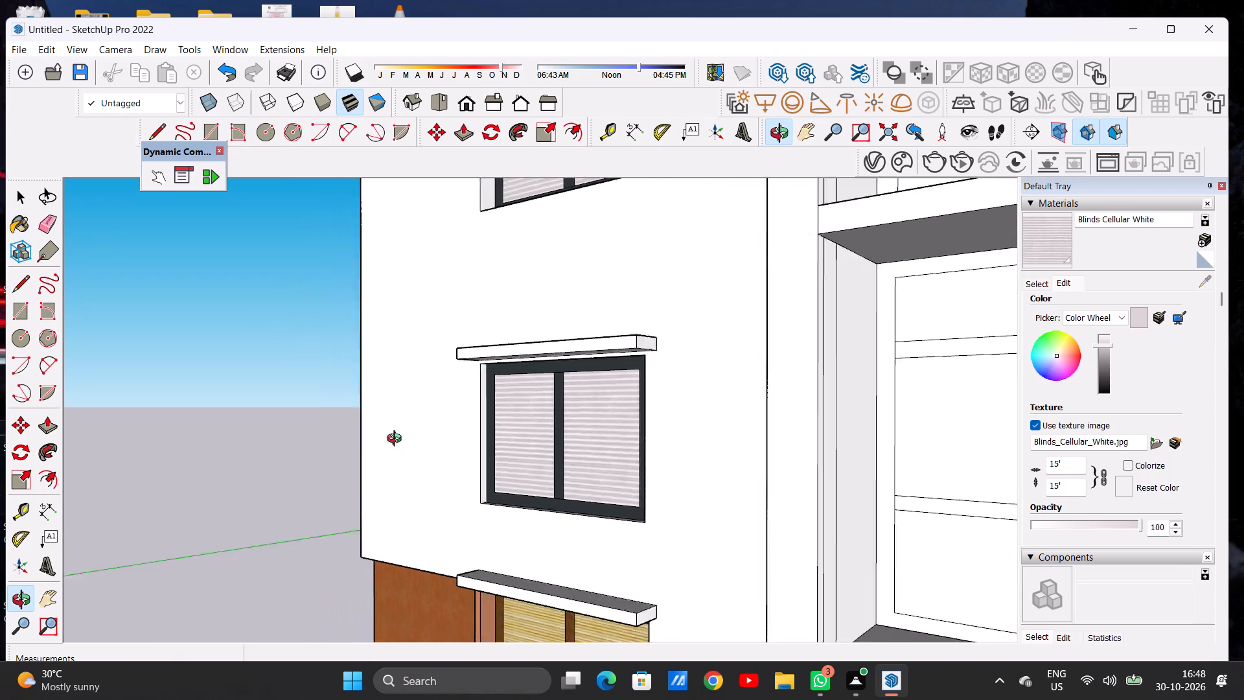
pyautogui.moveTo(397, 440); pyautogui.dragTo(617, 439, button='middle')
pyautogui.scroll(-3, 527, 434)
pyautogui.scroll(1, 526, 441)
pyautogui.scroll(-4, 526, 441)
pyautogui.press('space')
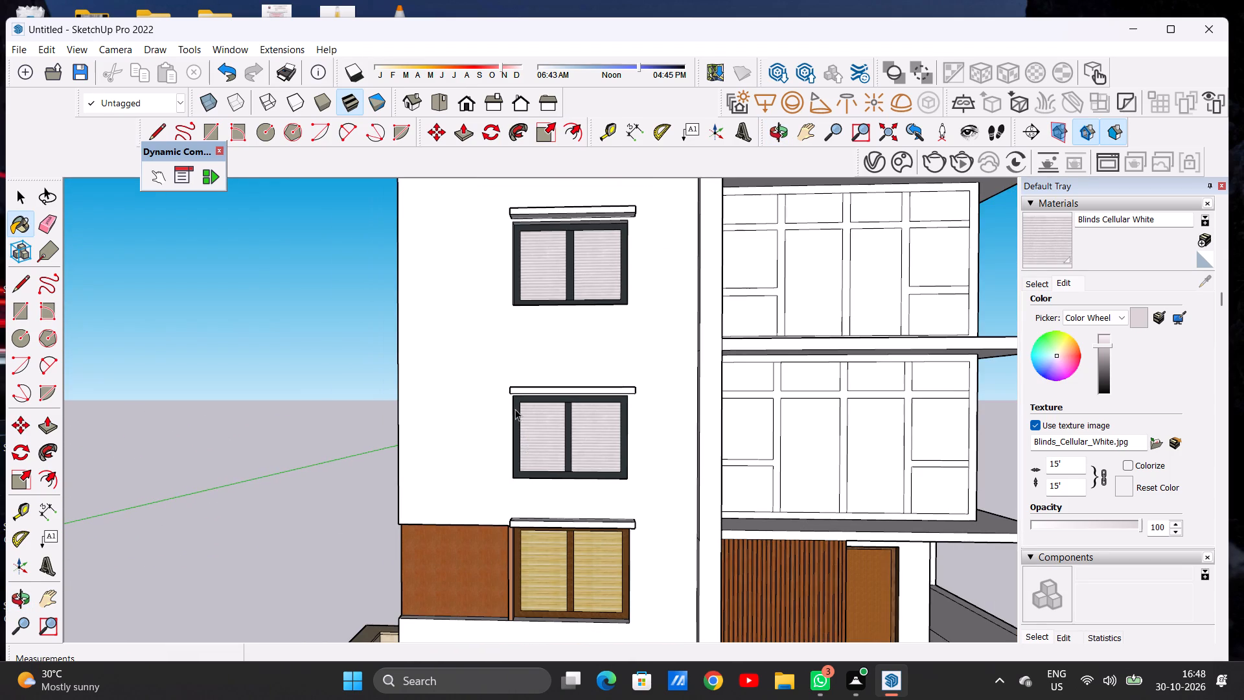
pyautogui.scroll(-8, 488, 316)
pyautogui.moveTo(545, 315); pyautogui.dragTo(409, 431, button='middle')
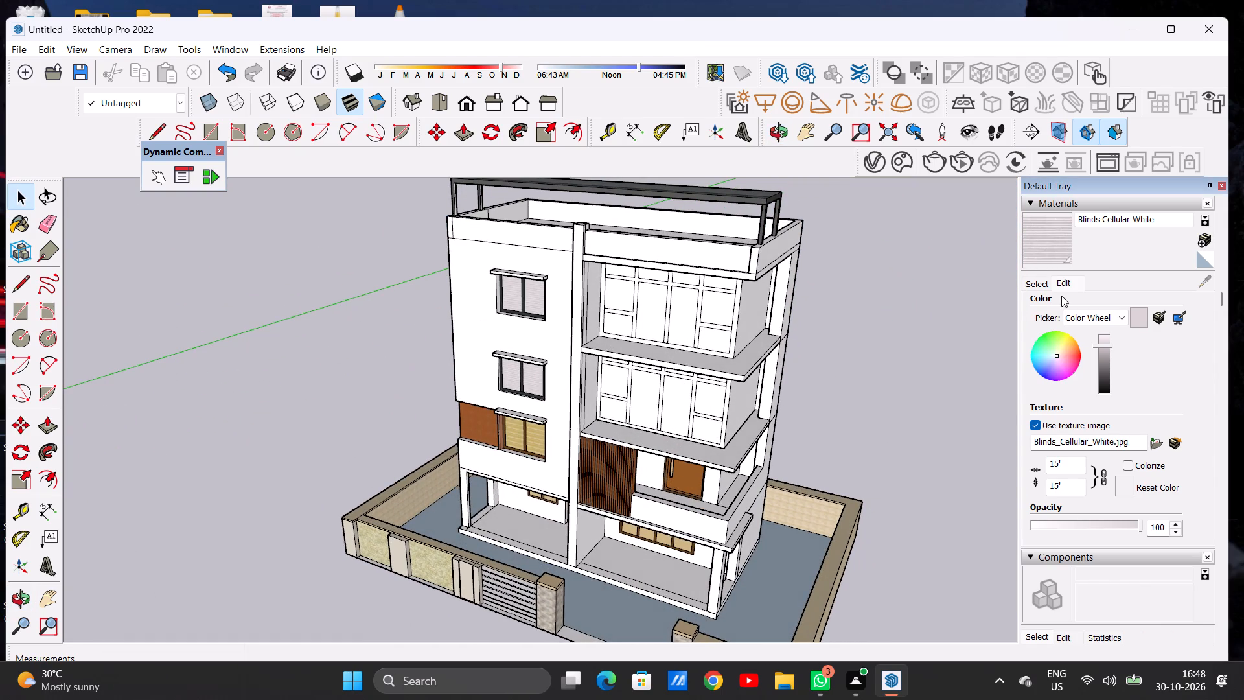
# Paint the front, top and right end faces of the canopy above the small third-floor window with Color M02 from the Colors collection.
pyautogui.click(1038, 283)
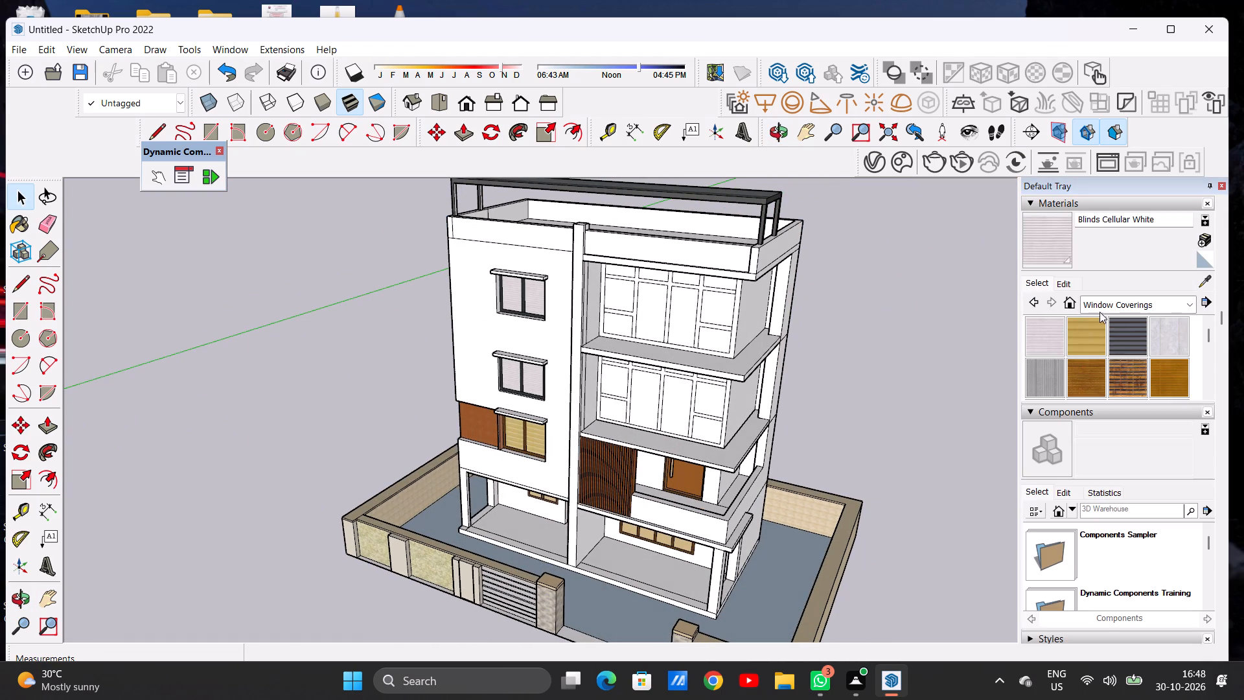
pyautogui.click(1099, 304)
pyautogui.click(1127, 359)
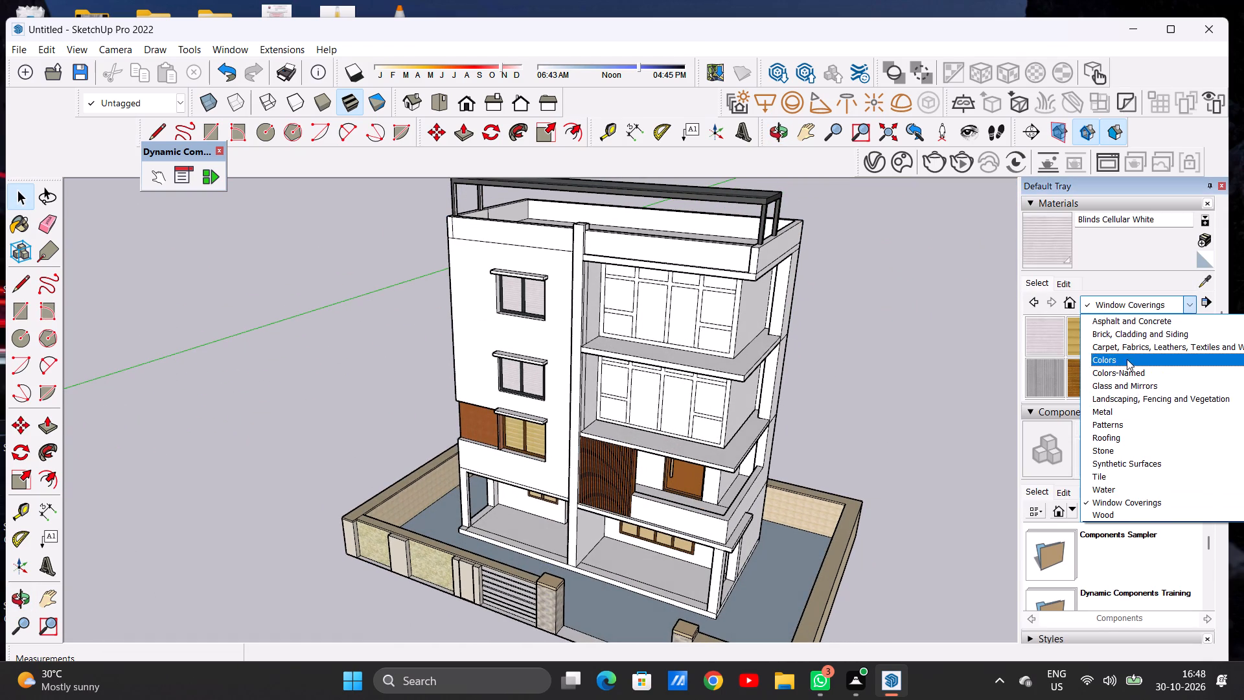
pyautogui.scroll(-8, 1127, 361)
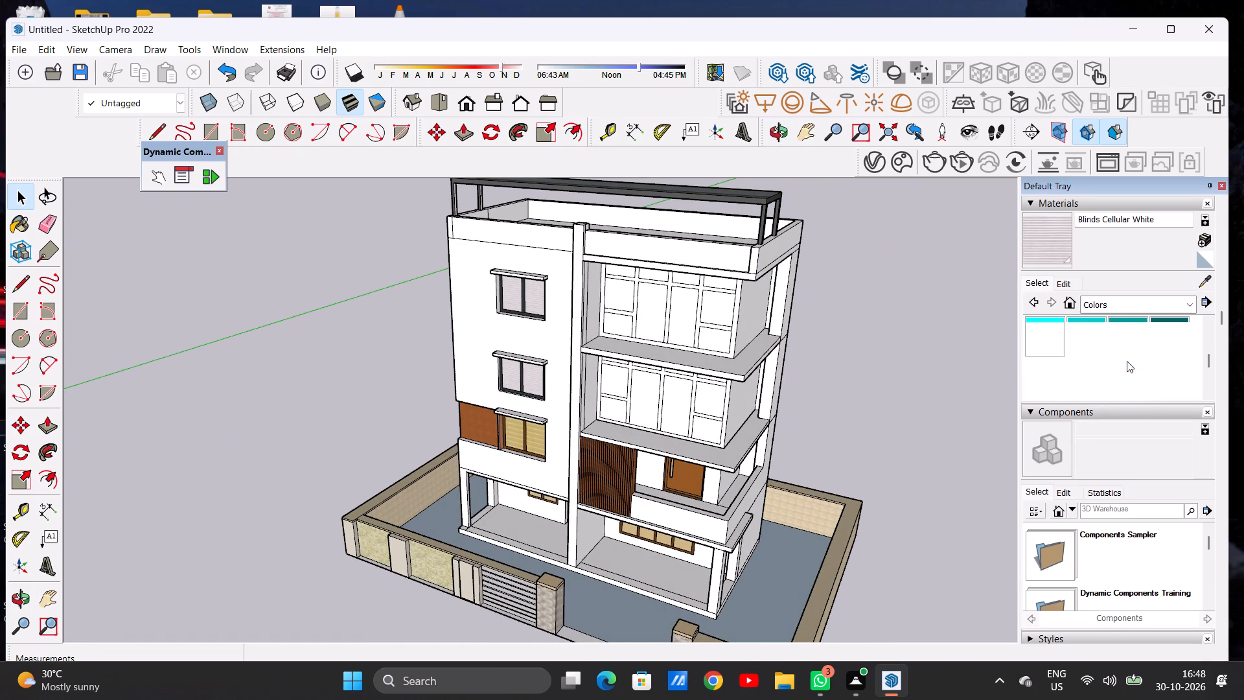
pyautogui.scroll(-5, 1127, 361)
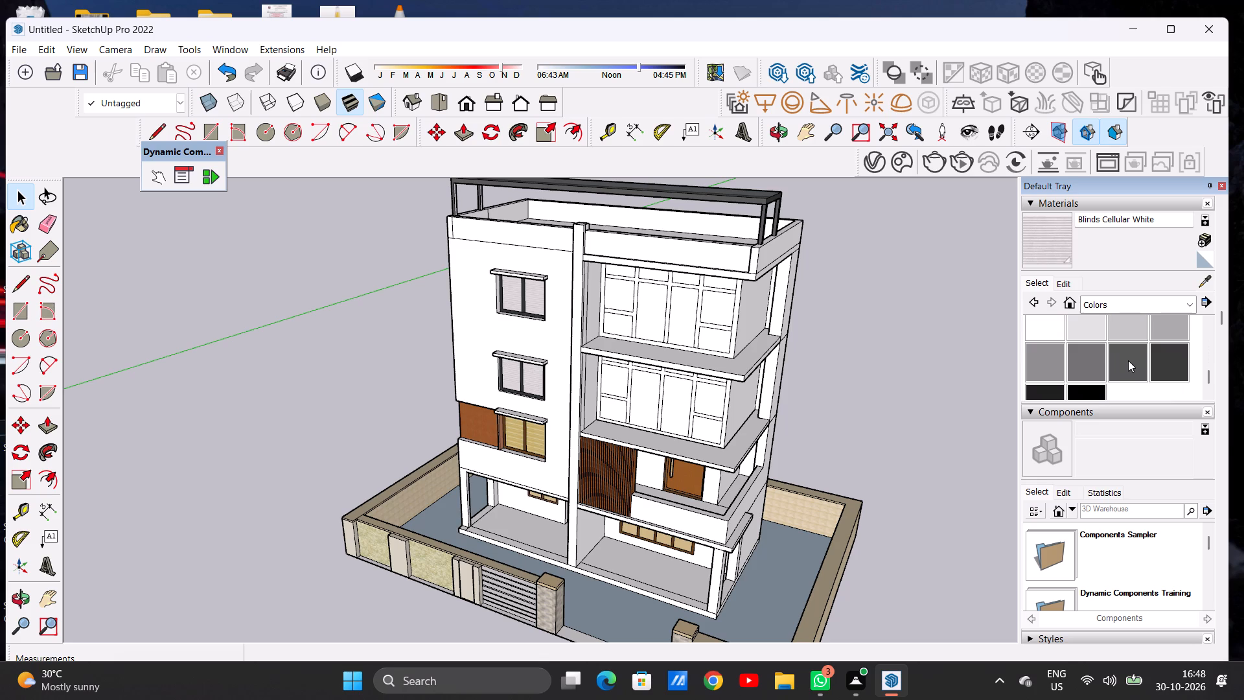
pyautogui.click(1129, 331)
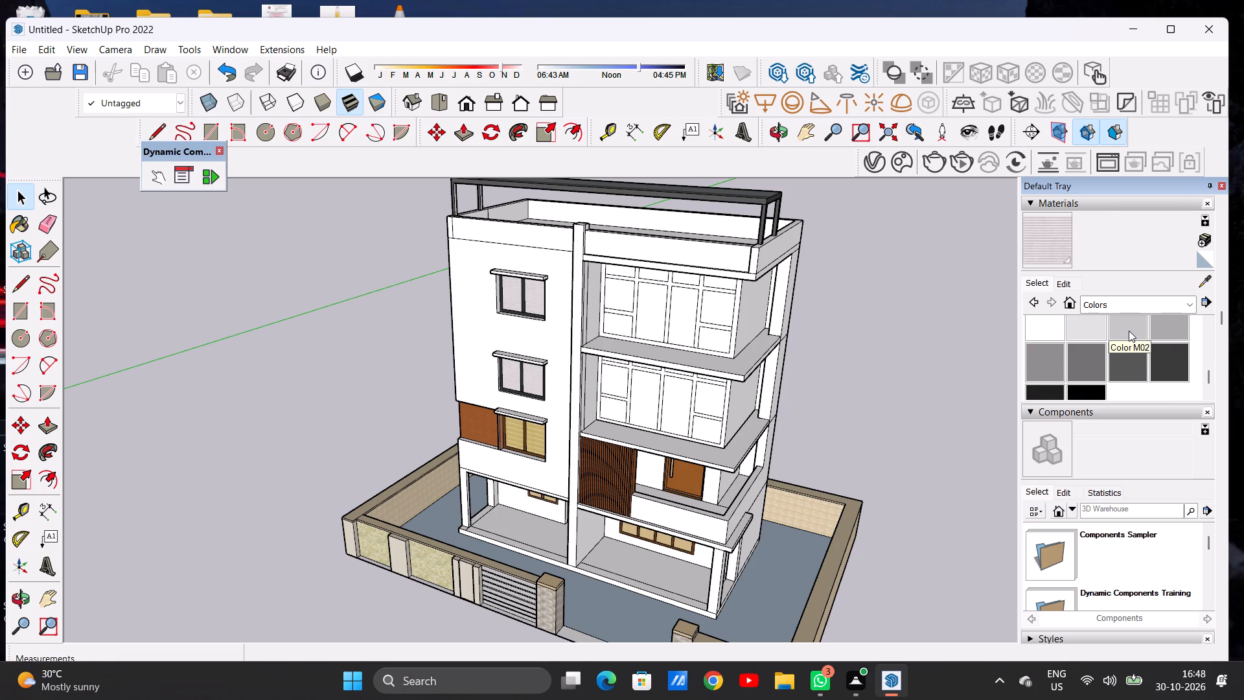
pyautogui.scroll(4, 510, 244)
pyautogui.scroll(-1, 514, 274)
pyautogui.scroll(14, 558, 291)
pyautogui.scroll(-1, 551, 294)
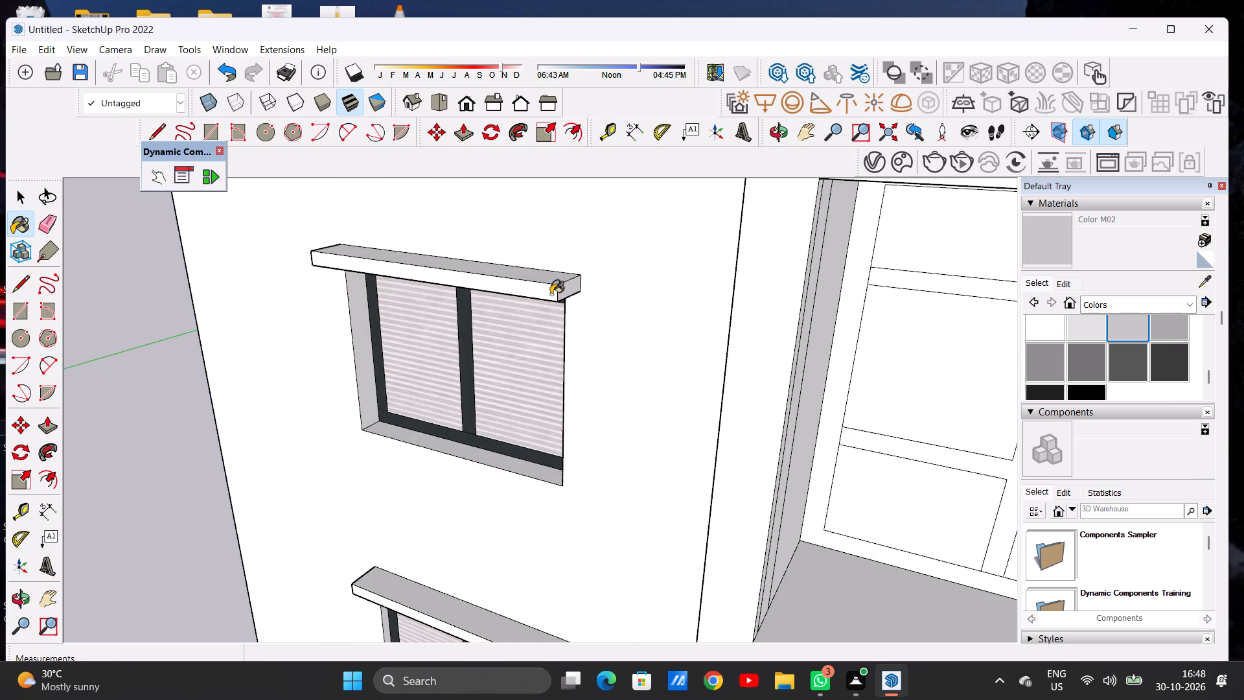
pyautogui.scroll(10, 551, 294)
pyautogui.scroll(-1, 552, 296)
pyautogui.scroll(5, 552, 296)
pyautogui.click(551, 281)
pyautogui.click(605, 275)
pyautogui.click(571, 238)
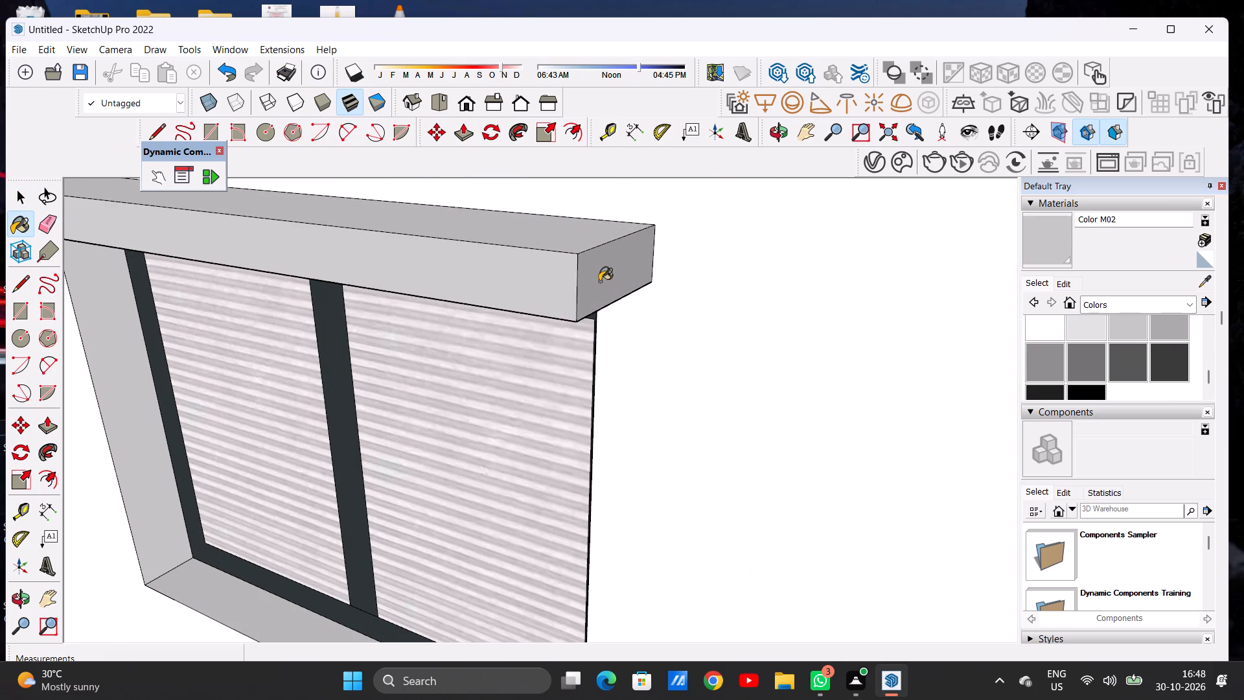
# Paint the left end face of the small third-floor window's canopy with Color M02.
pyautogui.scroll(-15, 641, 309)
pyautogui.moveTo(452, 334); pyautogui.dragTo(913, 289, button='middle')
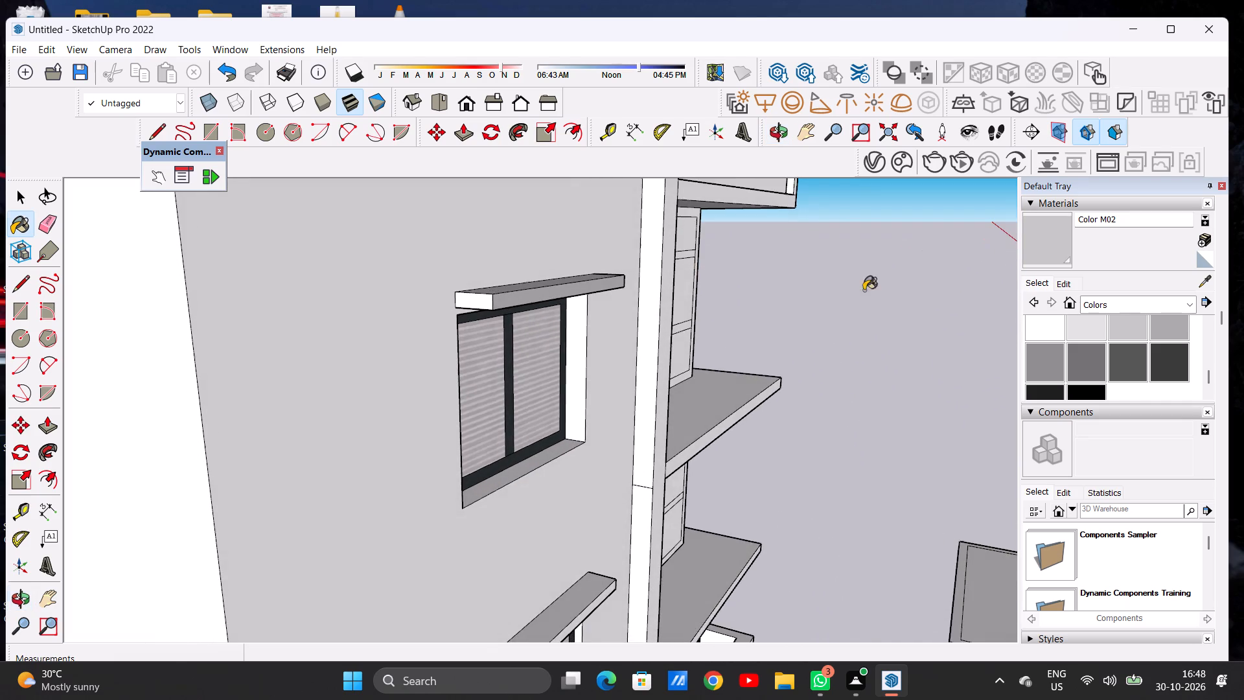
pyautogui.scroll(13, 486, 309)
pyautogui.click(492, 289)
# Paint the underside of the small third-floor window's canopy with Color M02.
pyautogui.scroll(-3, 503, 297)
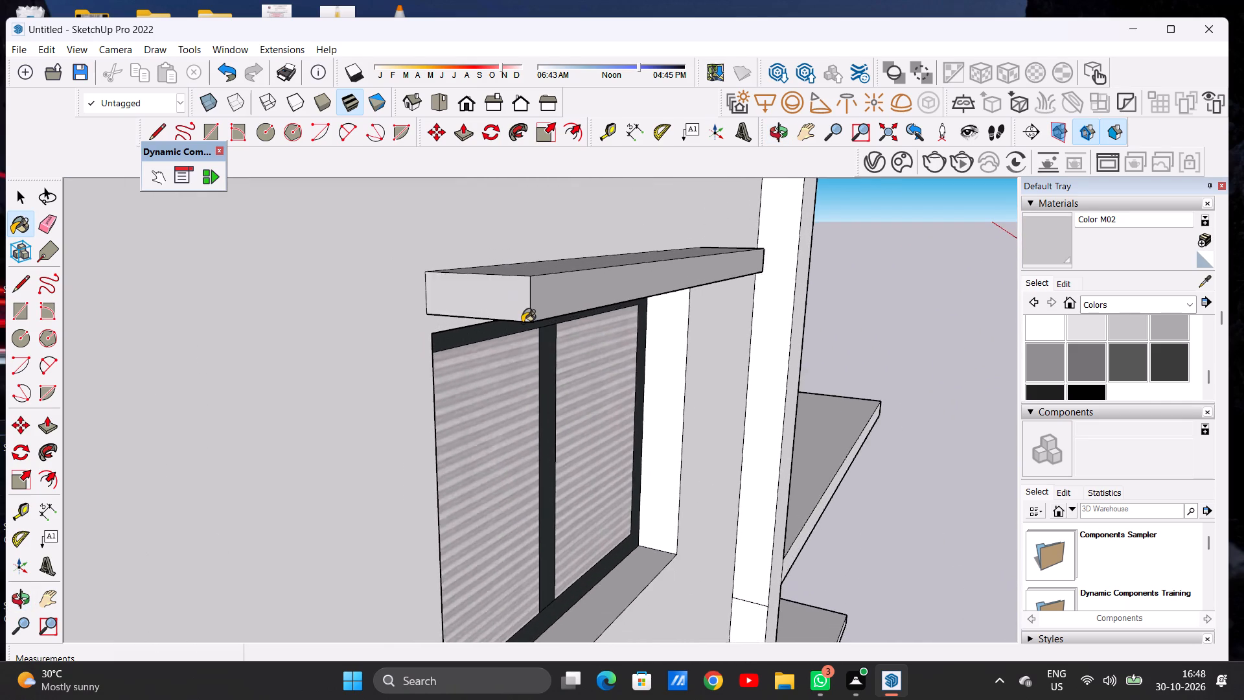
pyautogui.scroll(-5, 522, 323)
pyautogui.moveTo(630, 331); pyautogui.dragTo(435, 244, button='middle')
pyautogui.scroll(-7, 647, 320)
pyautogui.scroll(1, 745, 325)
pyautogui.scroll(-4, 773, 330)
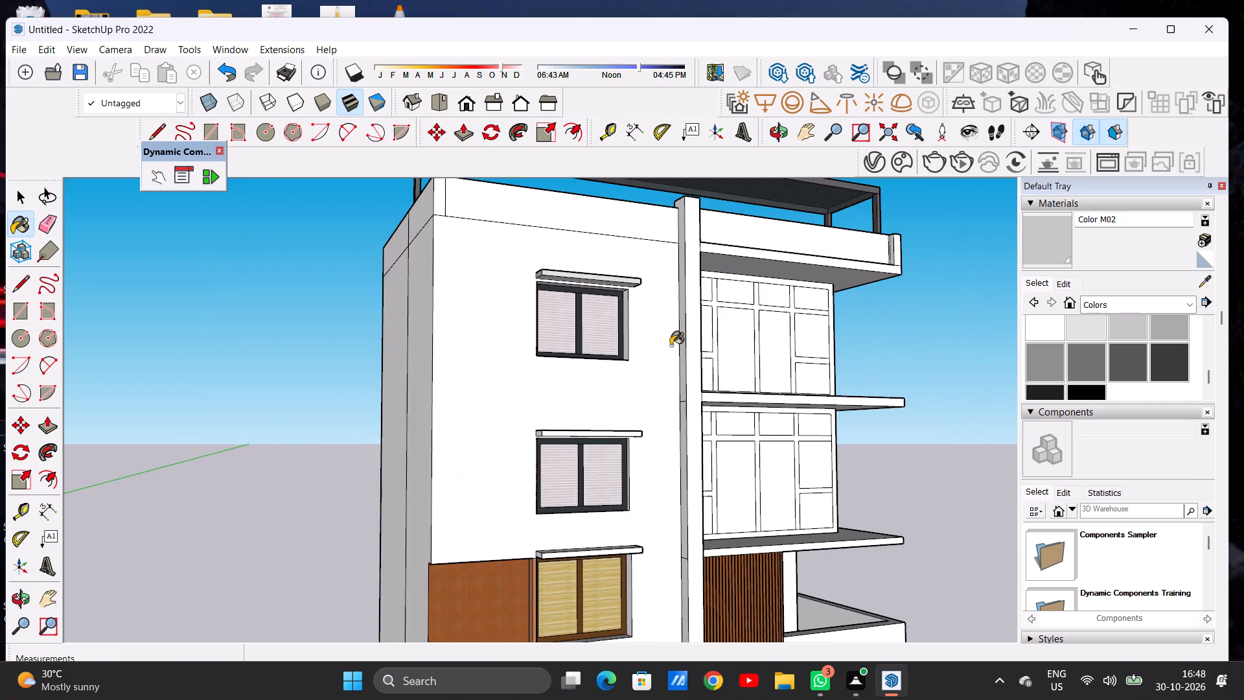
pyautogui.moveTo(645, 342); pyautogui.dragTo(535, 379, button='middle')
pyautogui.scroll(12, 520, 263)
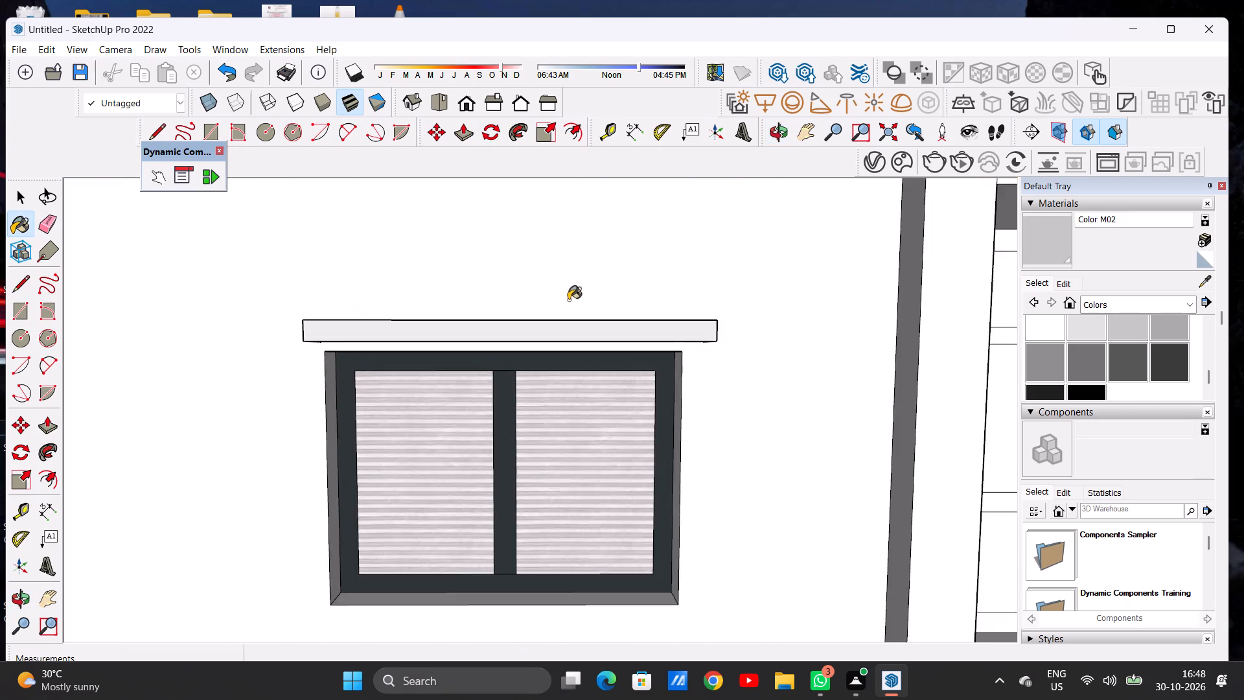
pyautogui.scroll(1, 568, 300)
pyautogui.moveTo(568, 300); pyautogui.dragTo(552, 200, button='middle')
pyautogui.scroll(5, 627, 316)
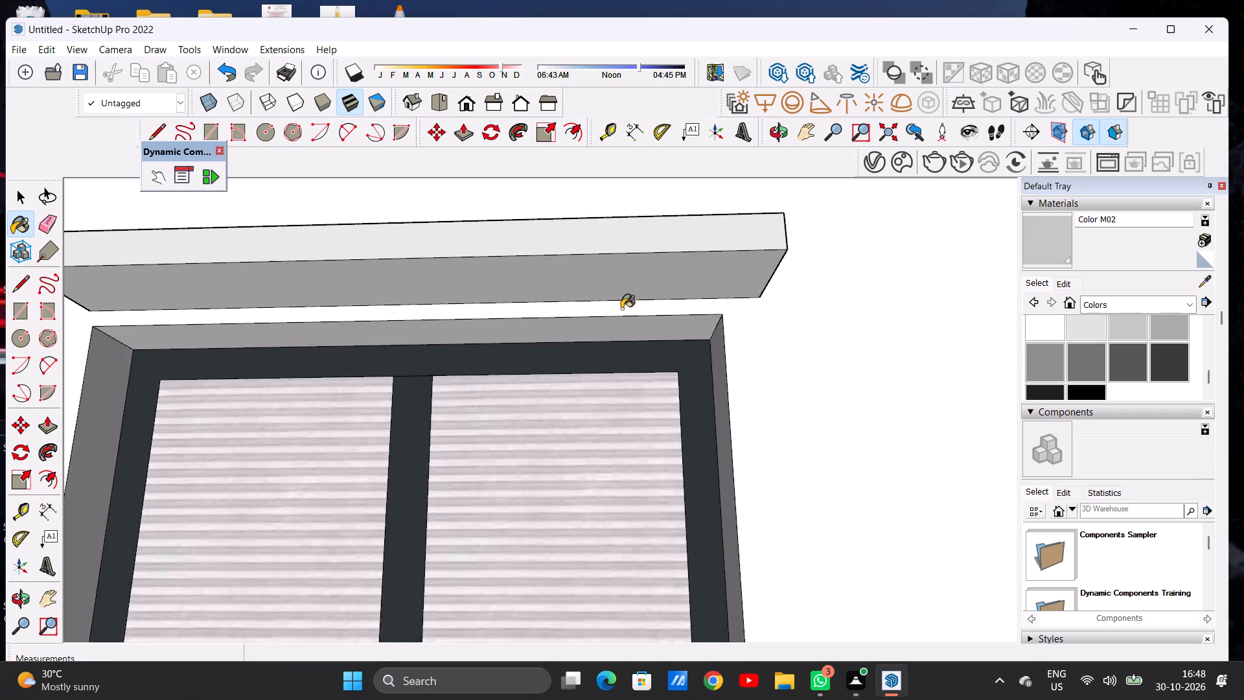
pyautogui.scroll(7, 621, 309)
pyautogui.click(616, 269)
# Paint the front, top and right end faces of the canopy above the small second-floor window with Color M02.
pyautogui.scroll(-16, 647, 320)
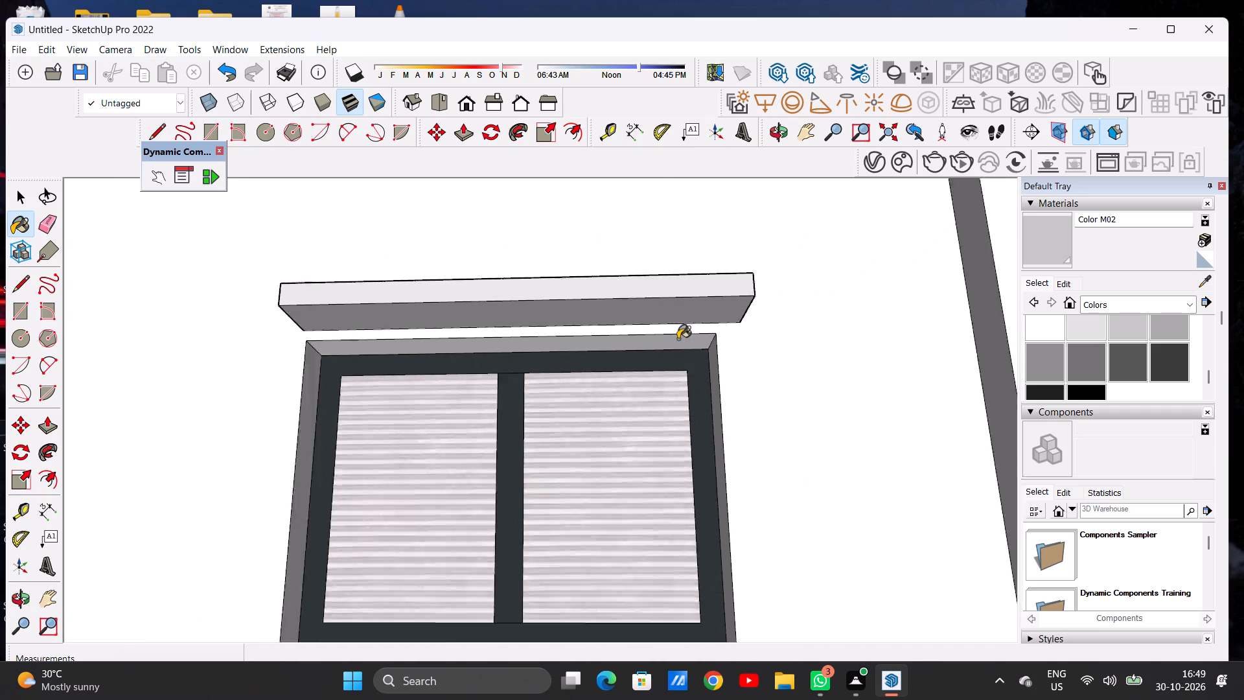
pyautogui.scroll(-9, 678, 339)
pyautogui.moveTo(662, 334); pyautogui.dragTo(652, 426, button='middle')
pyautogui.scroll(-5, 575, 401)
pyautogui.scroll(2, 646, 545)
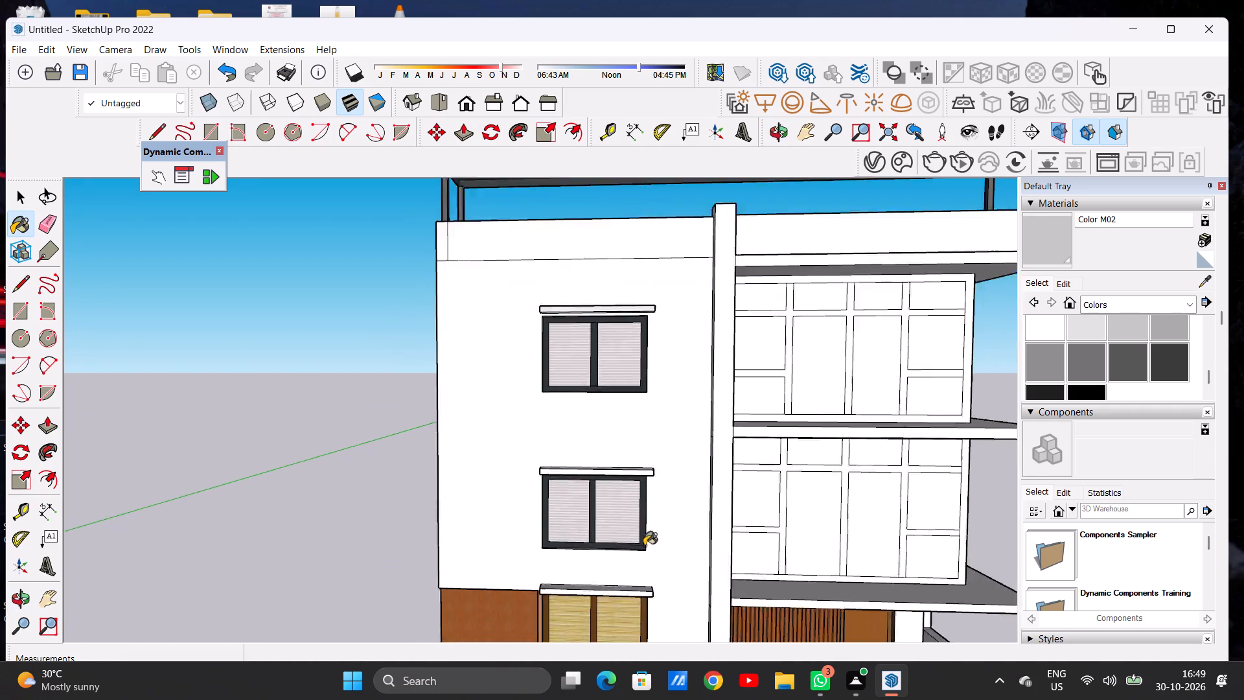
pyautogui.scroll(3, 644, 546)
pyautogui.moveTo(647, 483); pyautogui.dragTo(468, 522, button='middle')
pyautogui.scroll(1, 617, 520)
pyautogui.scroll(-1, 547, 493)
pyautogui.scroll(7, 548, 493)
pyautogui.scroll(-1, 589, 450)
pyautogui.scroll(5, 589, 450)
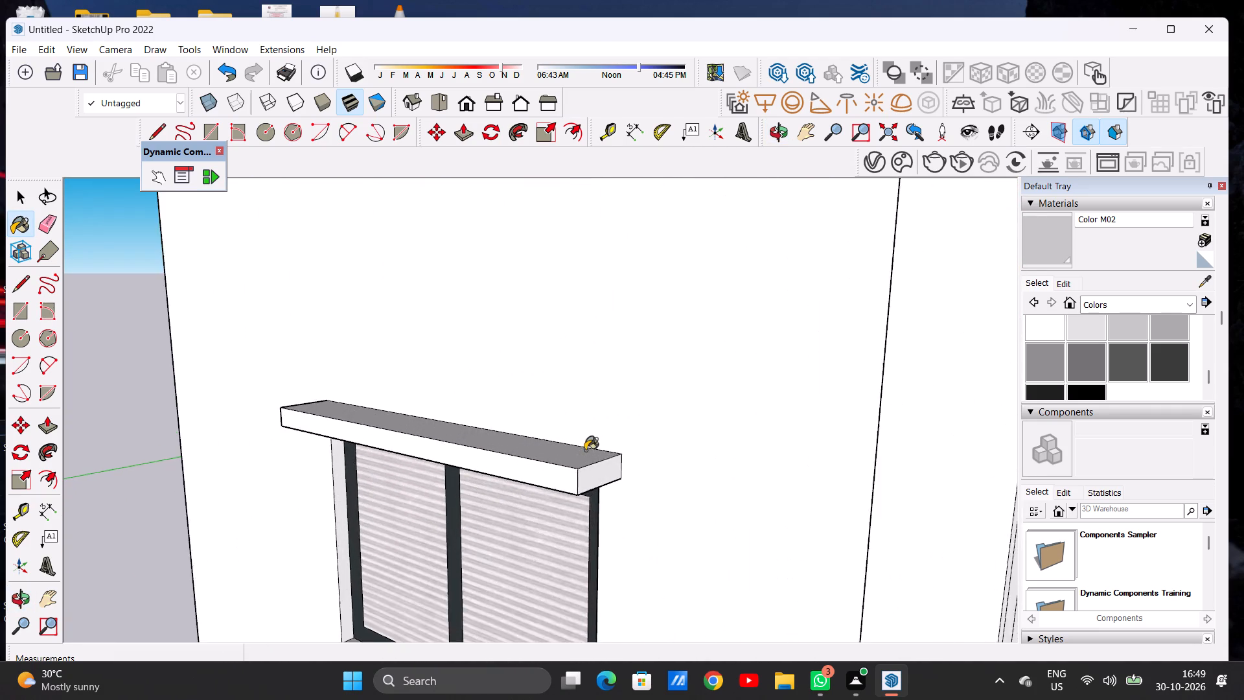
pyautogui.scroll(3, 585, 450)
pyautogui.scroll(-1, 576, 458)
pyautogui.scroll(10, 576, 460)
pyautogui.click(564, 482)
pyautogui.click(573, 454)
pyautogui.click(621, 493)
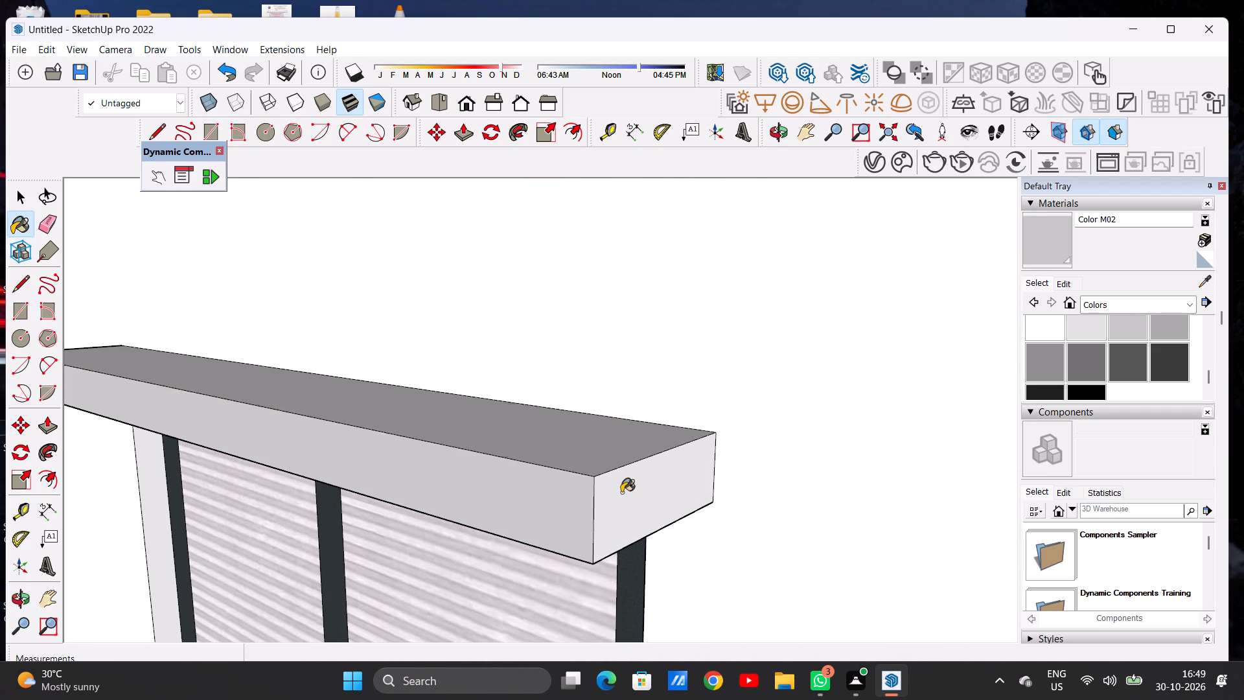
# Paint the left end face of the small second-floor window's canopy with Color M02.
pyautogui.scroll(-15, 651, 480)
pyautogui.moveTo(503, 482); pyautogui.dragTo(925, 442, button='middle')
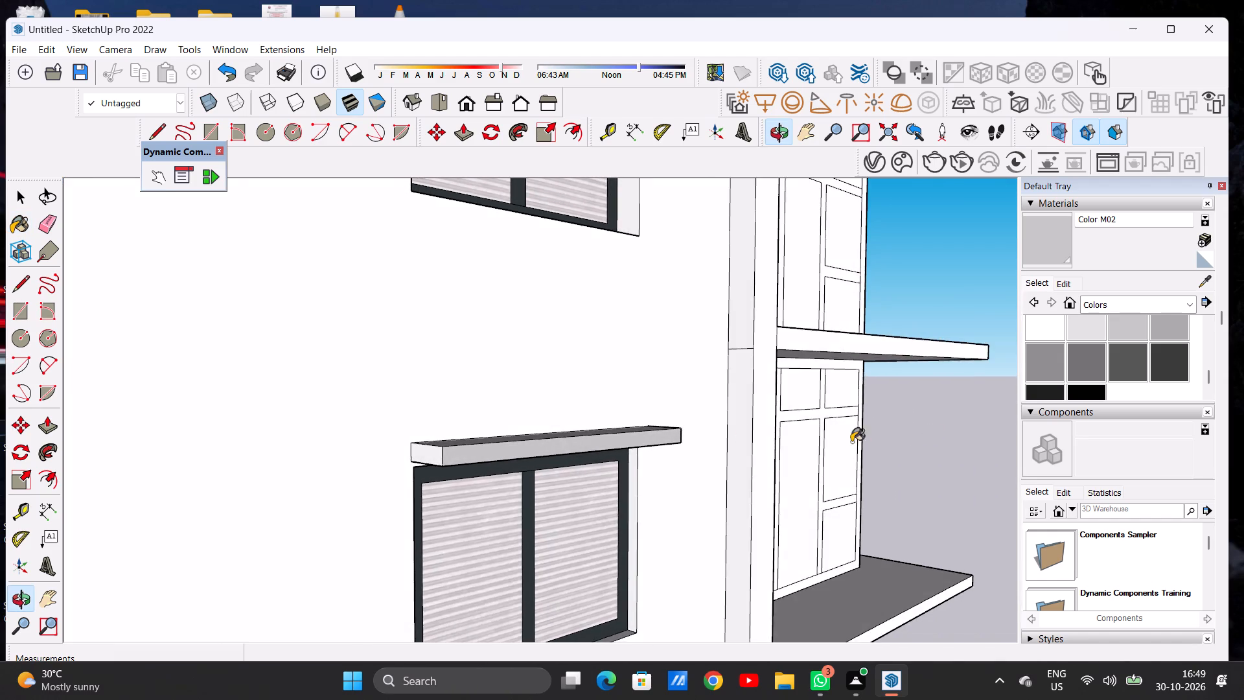
pyautogui.scroll(-4, 597, 453)
pyautogui.scroll(7, 475, 469)
pyautogui.scroll(-1, 492, 442)
pyautogui.scroll(7, 492, 442)
pyautogui.scroll(-1, 511, 439)
pyautogui.scroll(5, 514, 439)
pyautogui.click(522, 439)
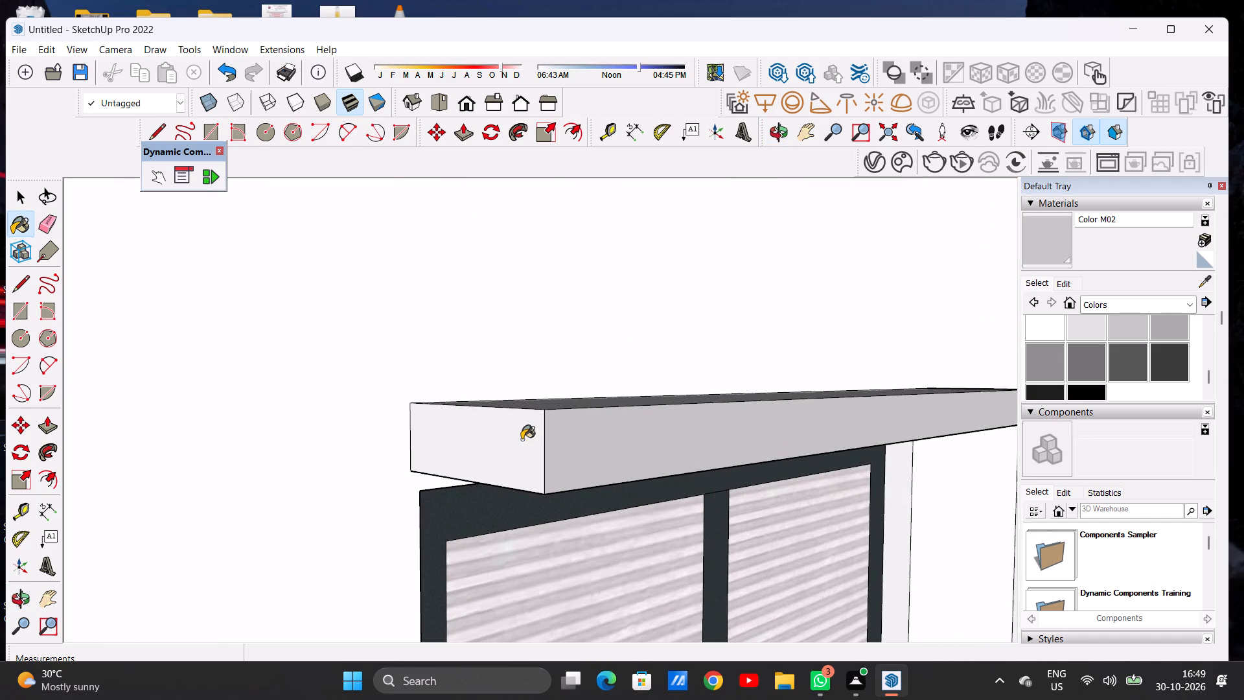
# Paint the underside of the small second-floor window's canopy with Color M02.
pyautogui.scroll(-7, 476, 473)
pyautogui.scroll(-7, 616, 449)
pyautogui.moveTo(748, 460); pyautogui.dragTo(603, 382, button='middle')
pyautogui.scroll(20, 518, 329)
pyautogui.scroll(1, 518, 329)
pyautogui.click(523, 335)
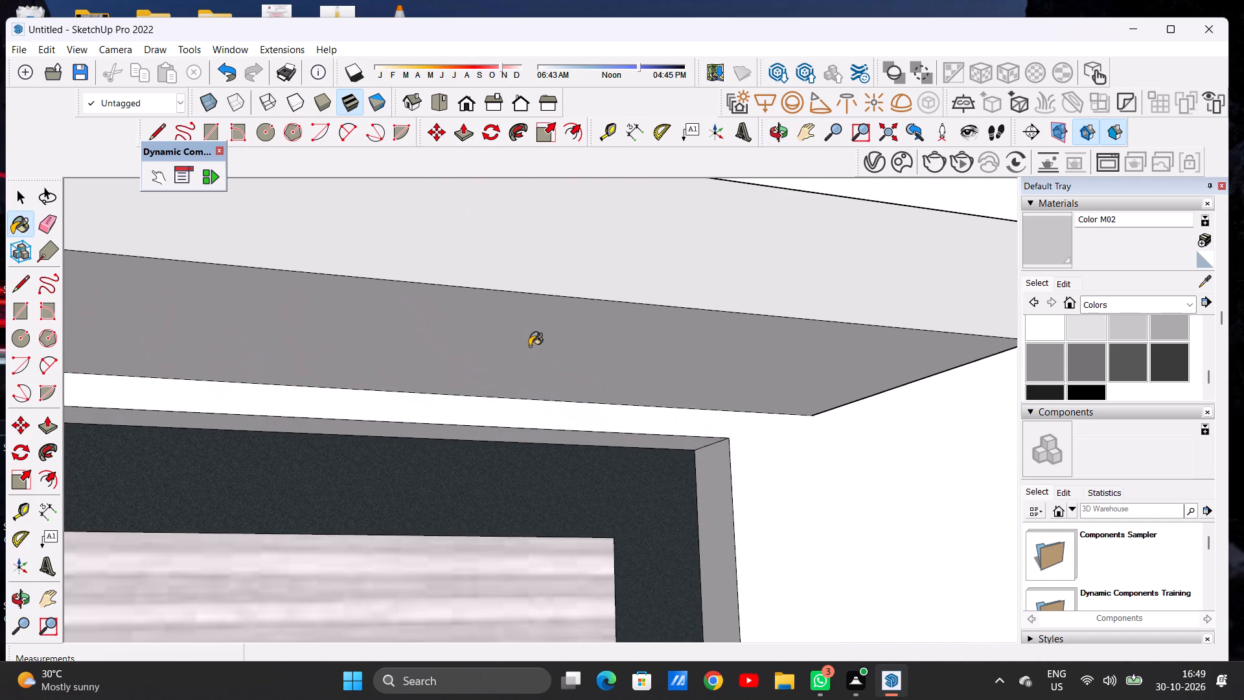
# Reapply Color M02 to the right end and front faces of the small second-floor window's canopy.
pyautogui.scroll(-20, 537, 349)
pyautogui.scroll(-3, 537, 349)
pyautogui.moveTo(644, 356); pyautogui.dragTo(418, 402, button='middle')
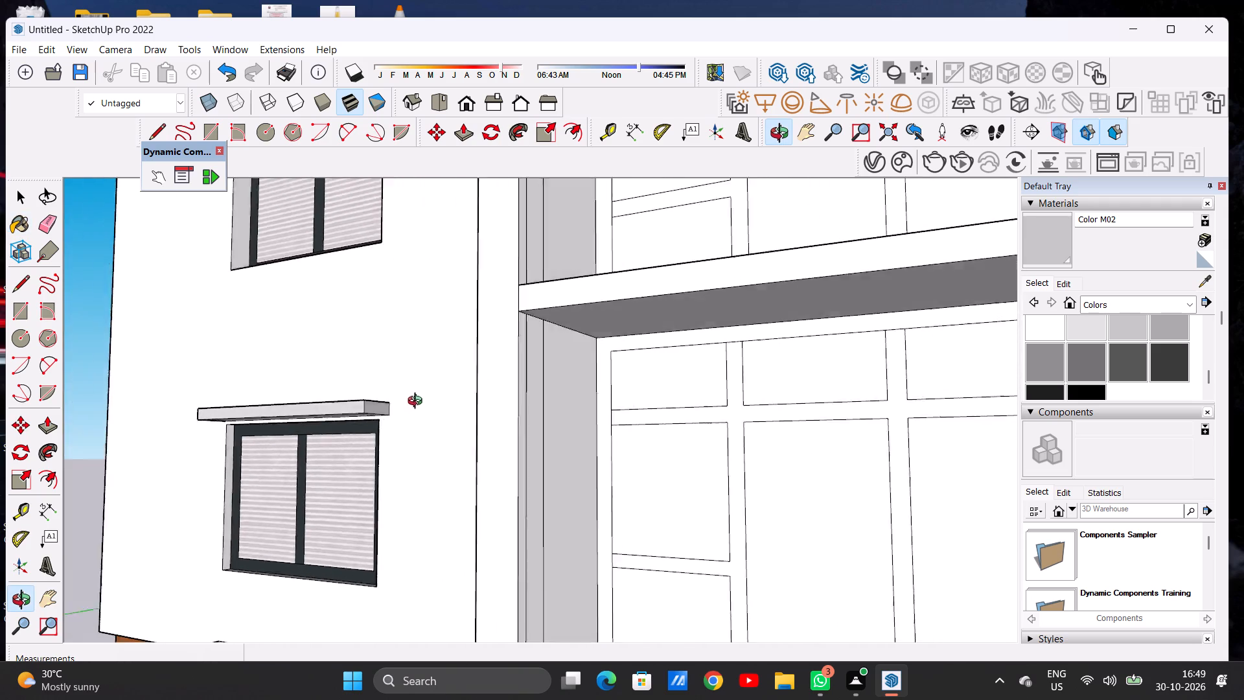
pyautogui.moveTo(418, 402); pyautogui.dragTo(408, 418, button='middle')
pyautogui.scroll(9, 327, 425)
pyautogui.scroll(-1, 393, 430)
pyautogui.scroll(13, 393, 430)
pyautogui.click(395, 429)
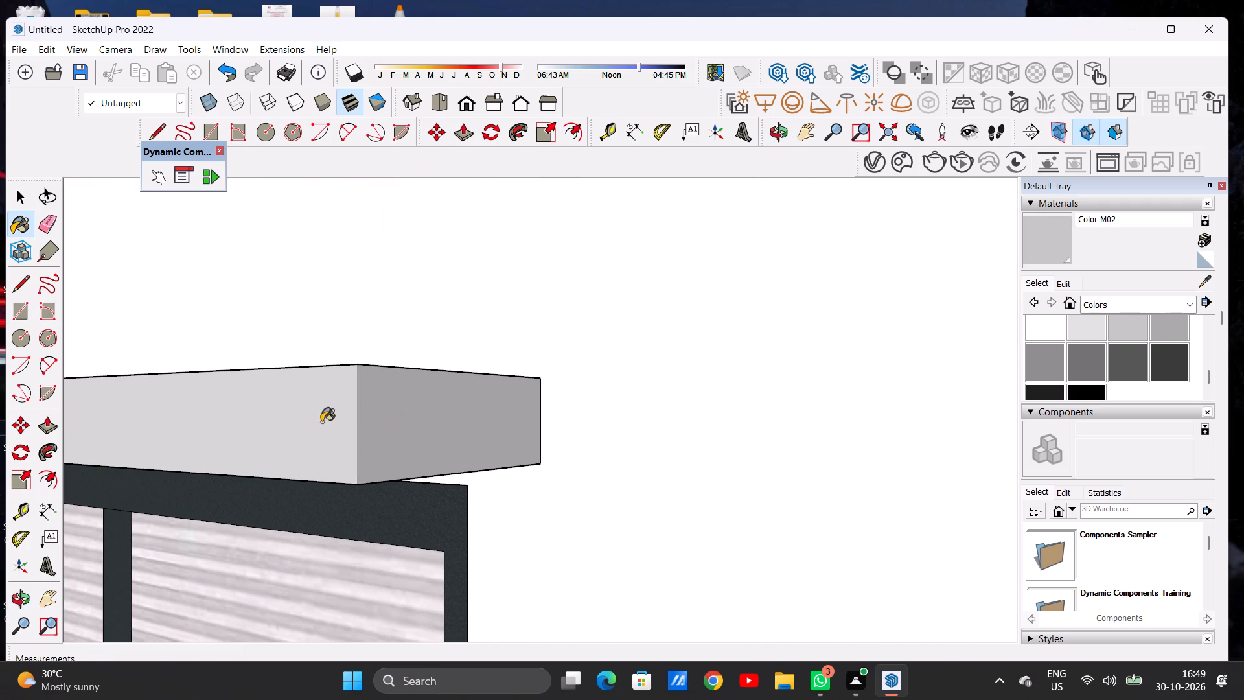
pyautogui.click(323, 422)
# Reapply Color M02 to the left end face of the small second-floor window's canopy.
pyautogui.scroll(-20, 485, 412)
pyautogui.scroll(1, 595, 385)
pyautogui.scroll(-1, 596, 385)
pyautogui.moveTo(232, 449); pyautogui.dragTo(548, 443, button='middle')
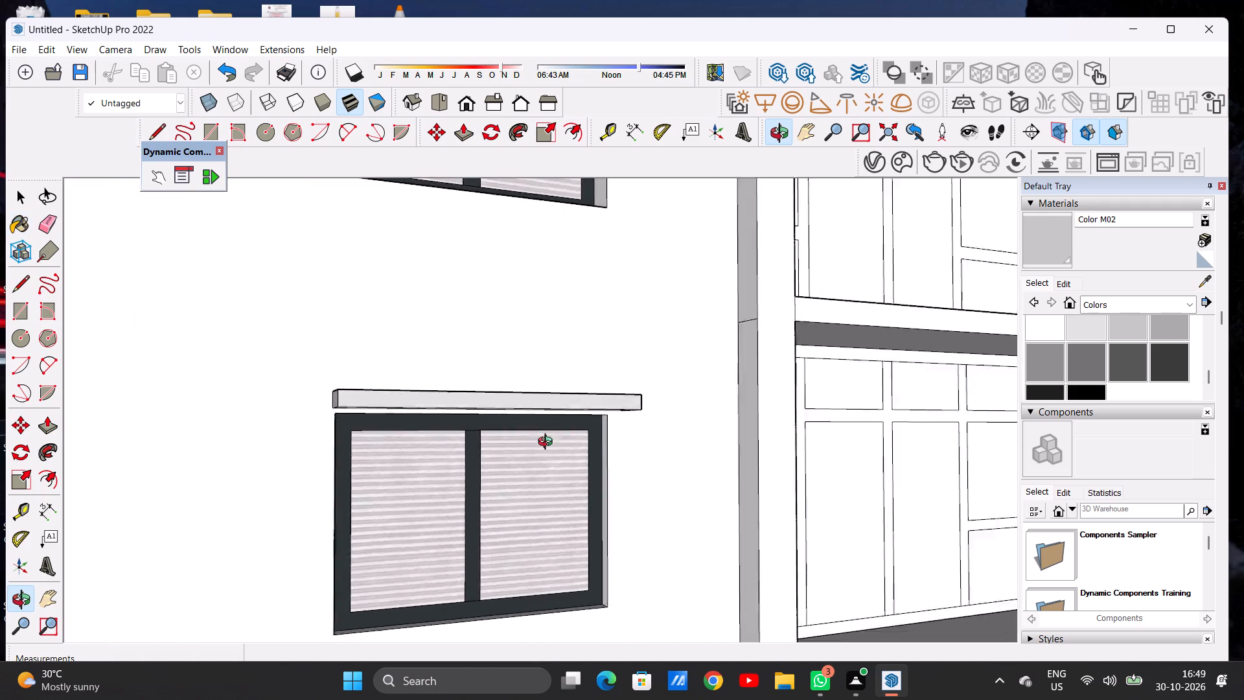
pyautogui.moveTo(548, 443); pyautogui.dragTo(759, 456, button='middle')
pyautogui.scroll(8, 584, 434)
pyautogui.scroll(-1, 568, 376)
pyautogui.scroll(4, 568, 375)
pyautogui.click(565, 364)
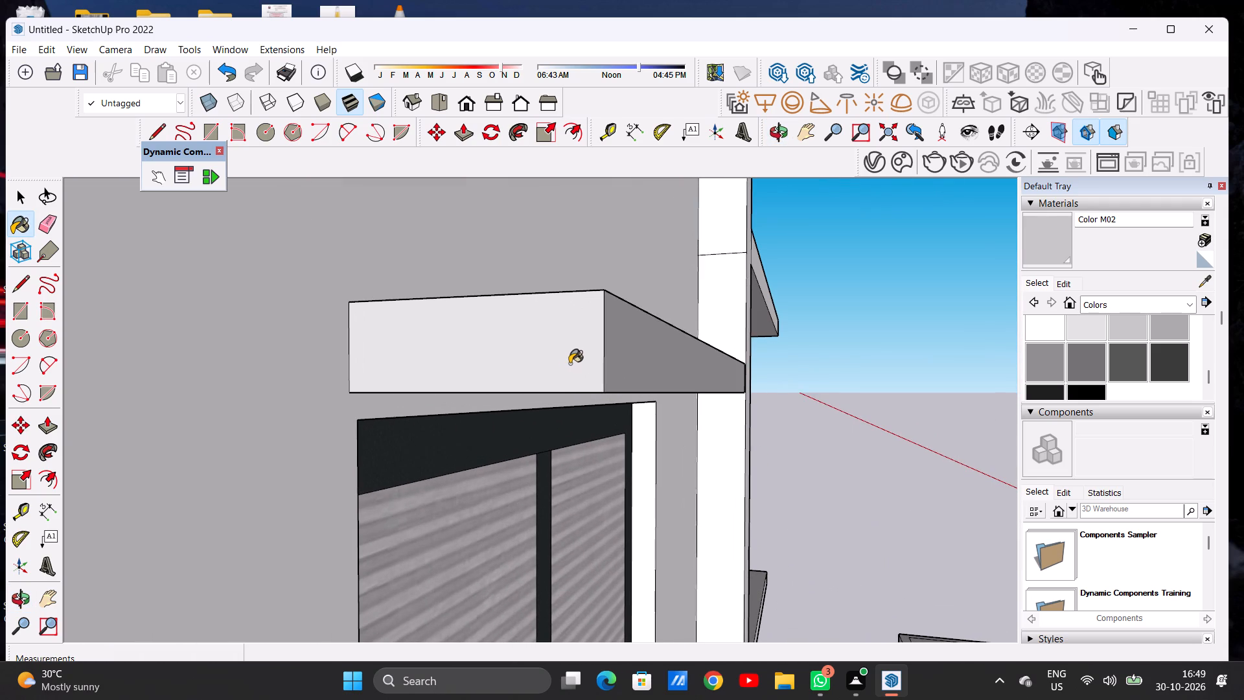
# Reapply Color M02 to the underside of the small second-floor window's canopy.
pyautogui.moveTo(674, 379); pyautogui.dragTo(393, 305, button='middle')
pyautogui.scroll(8, 459, 380)
pyautogui.click(459, 381)
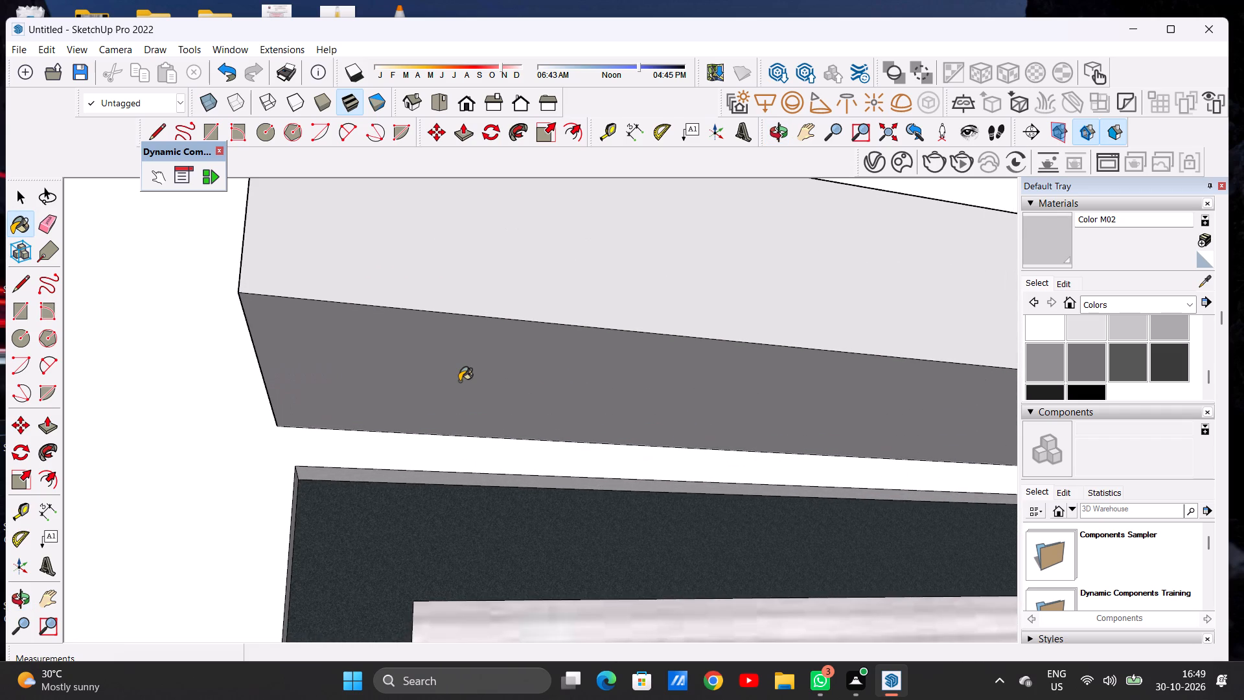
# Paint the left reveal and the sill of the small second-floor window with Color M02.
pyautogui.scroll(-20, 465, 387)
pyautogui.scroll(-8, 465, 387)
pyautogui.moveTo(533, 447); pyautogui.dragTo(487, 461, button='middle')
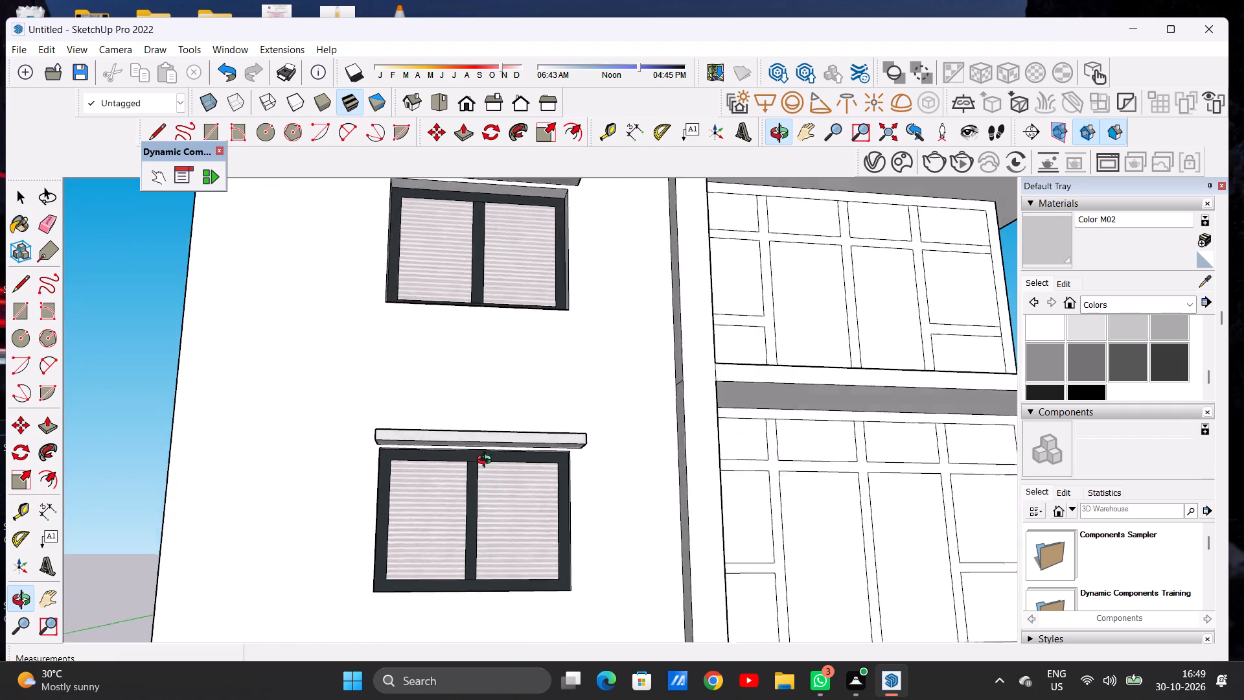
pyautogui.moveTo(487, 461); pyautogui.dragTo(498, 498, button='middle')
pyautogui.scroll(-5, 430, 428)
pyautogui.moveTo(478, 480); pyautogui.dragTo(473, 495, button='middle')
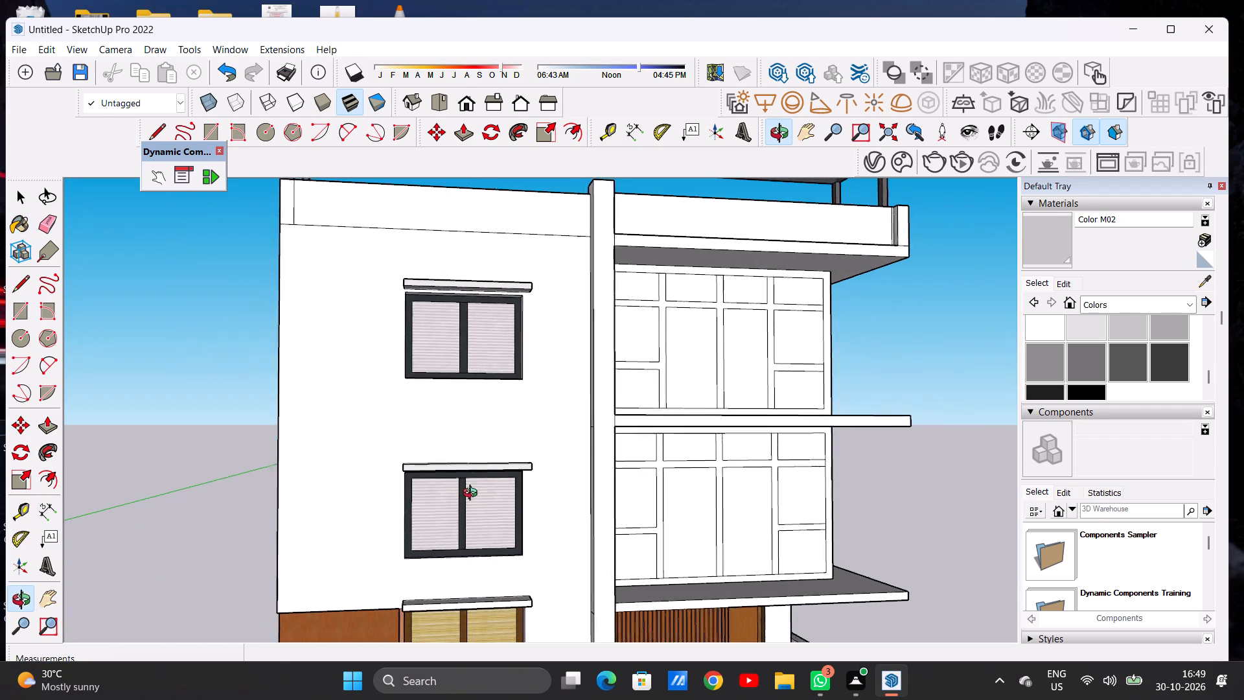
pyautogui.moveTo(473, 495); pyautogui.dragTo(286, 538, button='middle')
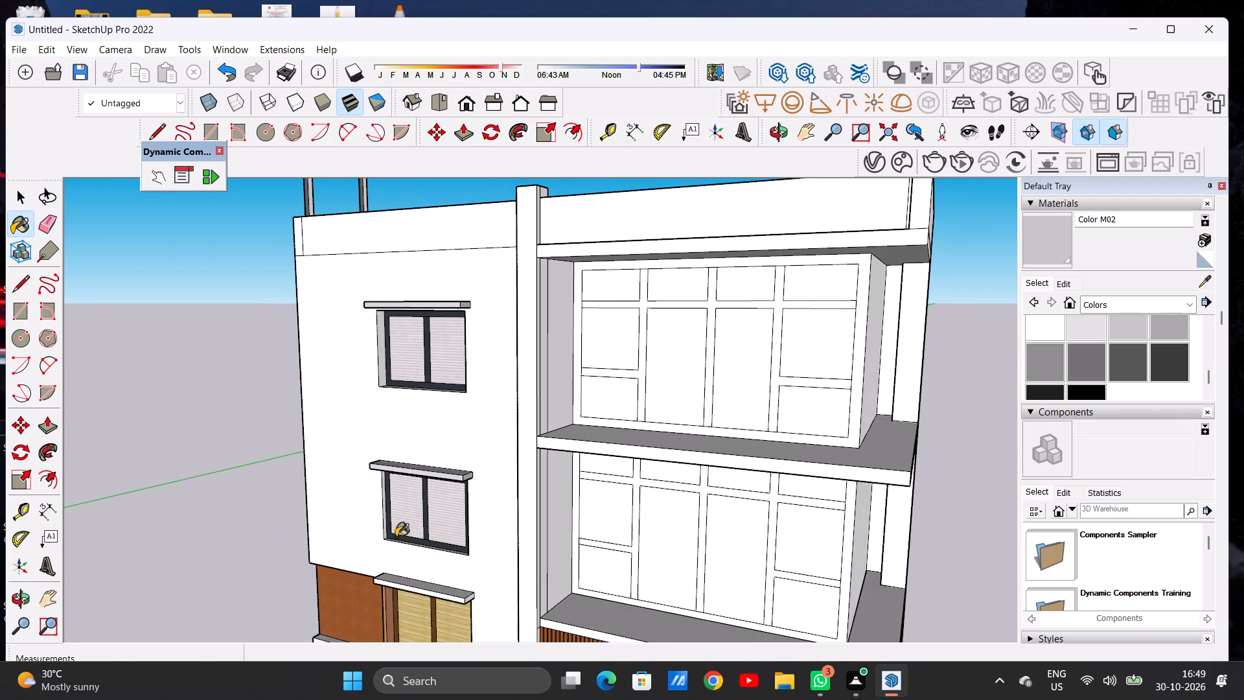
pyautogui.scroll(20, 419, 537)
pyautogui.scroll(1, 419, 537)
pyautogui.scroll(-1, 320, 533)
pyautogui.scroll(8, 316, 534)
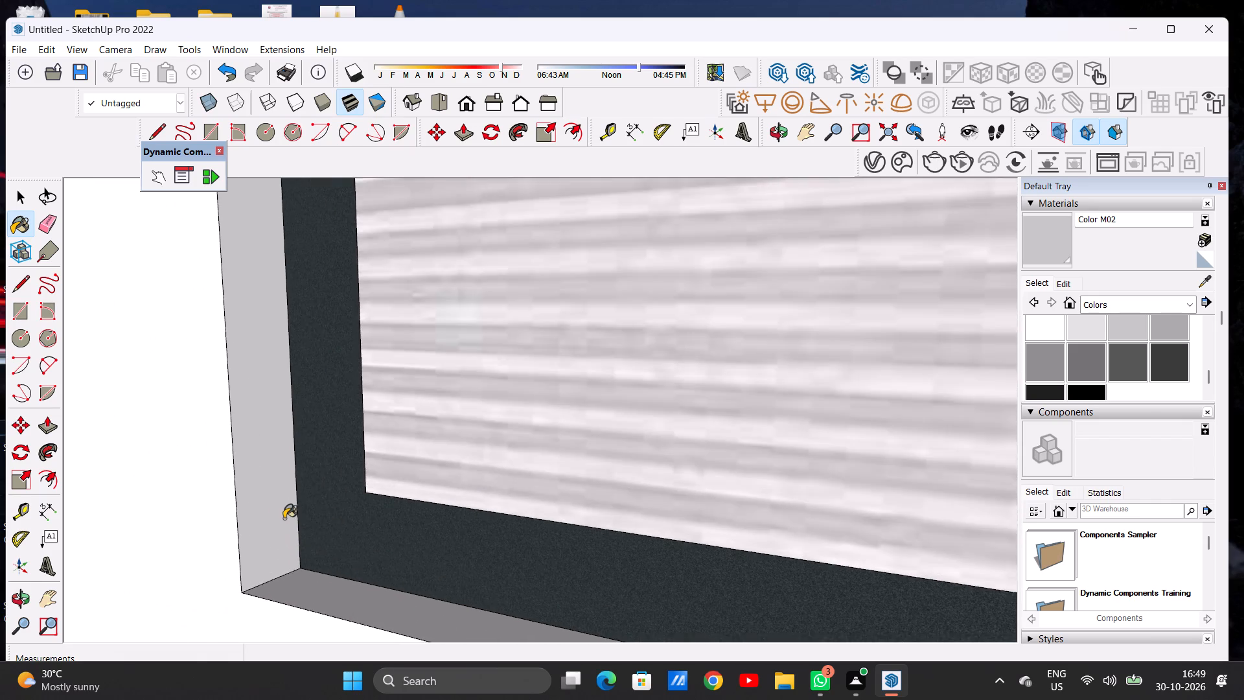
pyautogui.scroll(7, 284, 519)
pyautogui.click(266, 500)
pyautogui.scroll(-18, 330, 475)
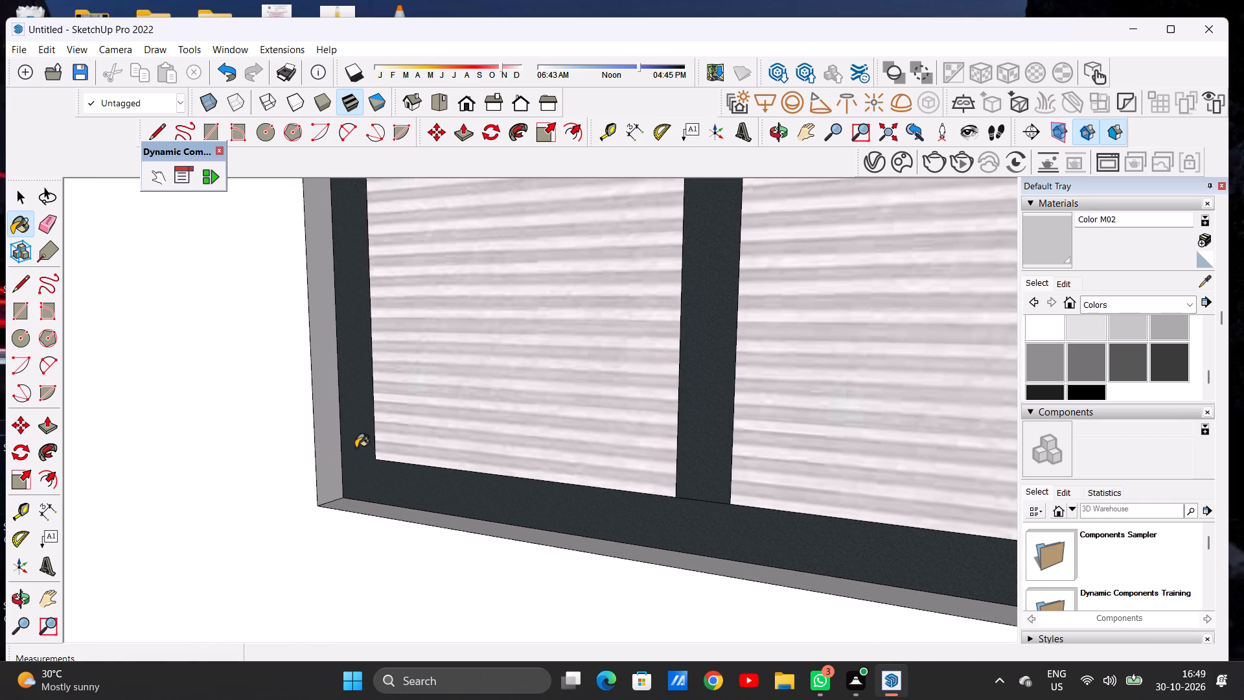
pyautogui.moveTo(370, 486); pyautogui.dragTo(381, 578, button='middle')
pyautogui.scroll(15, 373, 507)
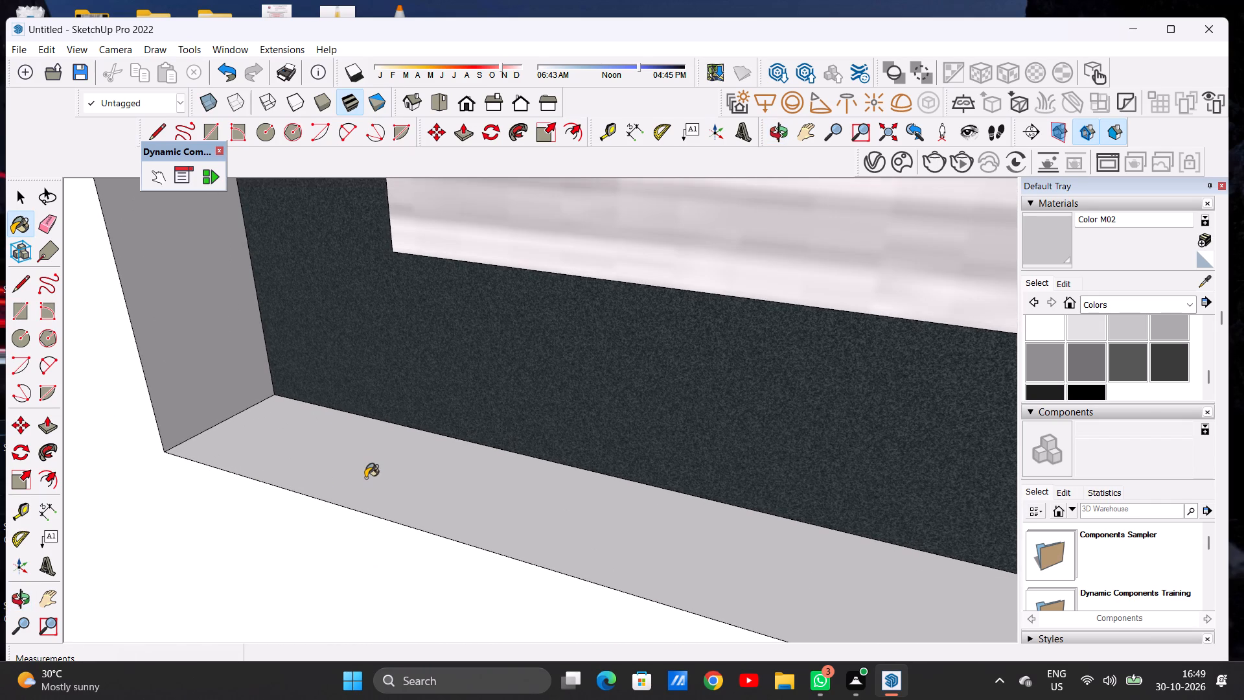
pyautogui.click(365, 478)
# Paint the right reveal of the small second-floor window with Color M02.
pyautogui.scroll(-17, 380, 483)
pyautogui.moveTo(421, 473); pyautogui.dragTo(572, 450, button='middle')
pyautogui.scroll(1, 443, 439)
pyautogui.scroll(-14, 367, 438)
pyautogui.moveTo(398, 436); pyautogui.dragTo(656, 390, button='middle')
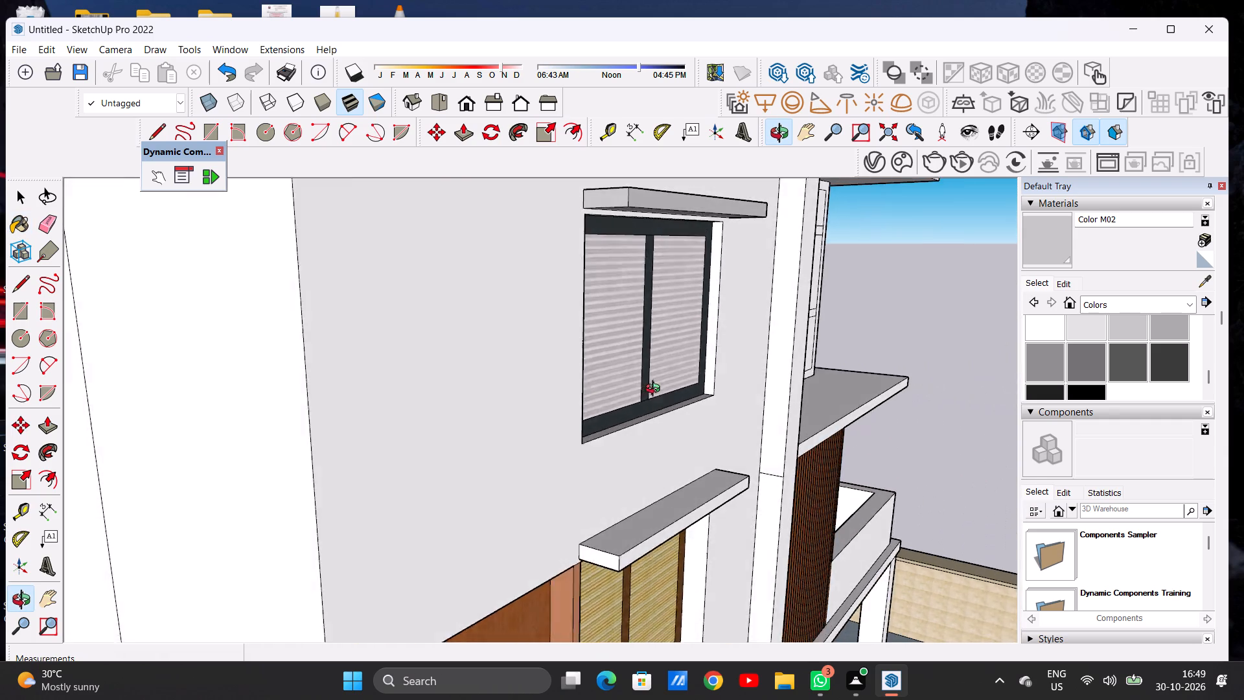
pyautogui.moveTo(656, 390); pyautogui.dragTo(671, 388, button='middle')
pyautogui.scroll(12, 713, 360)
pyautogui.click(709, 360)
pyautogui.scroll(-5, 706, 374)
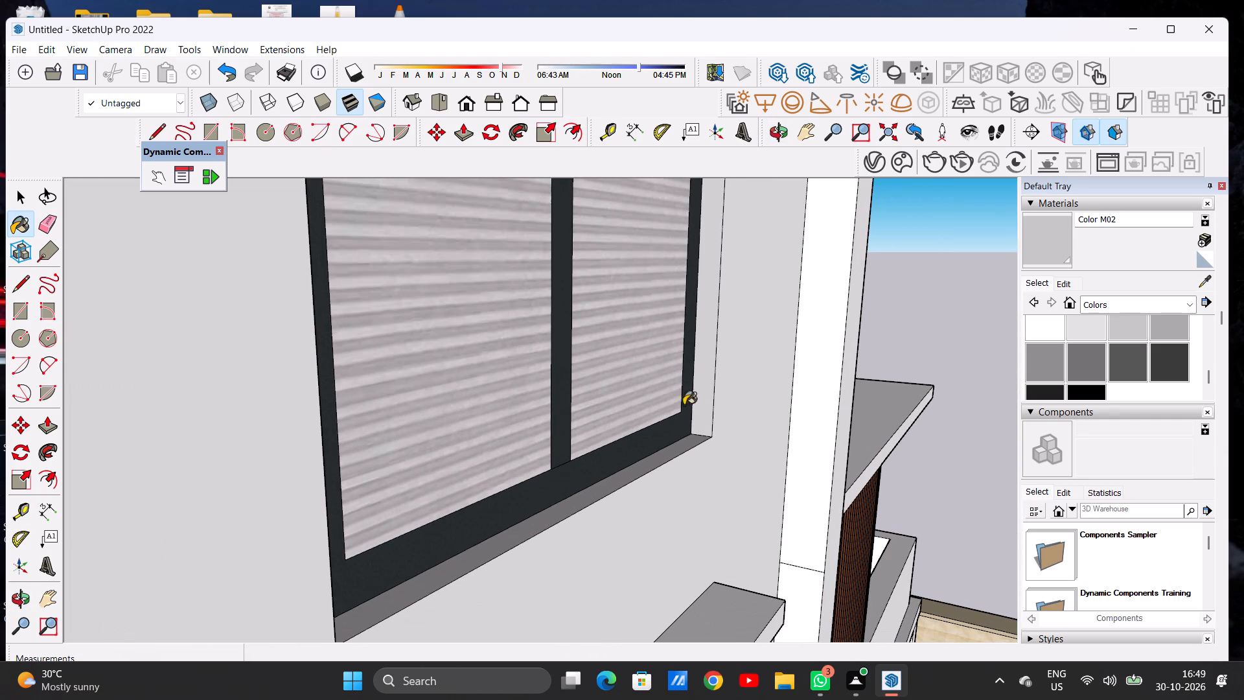
# Paint the small second-floor window's right reveal and sill with Formica Speckled Grey from the Synthetic Surfaces materials.
pyautogui.click(1092, 302)
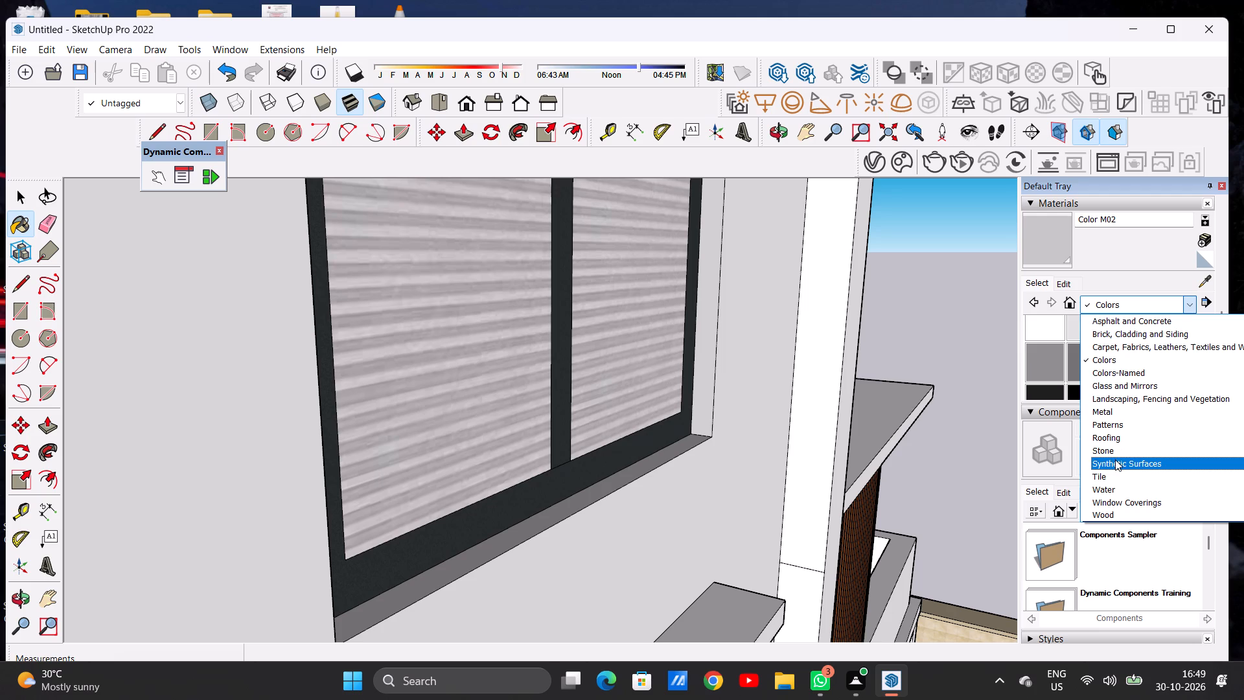
pyautogui.click(1115, 460)
pyautogui.click(1091, 386)
pyautogui.scroll(3, 700, 413)
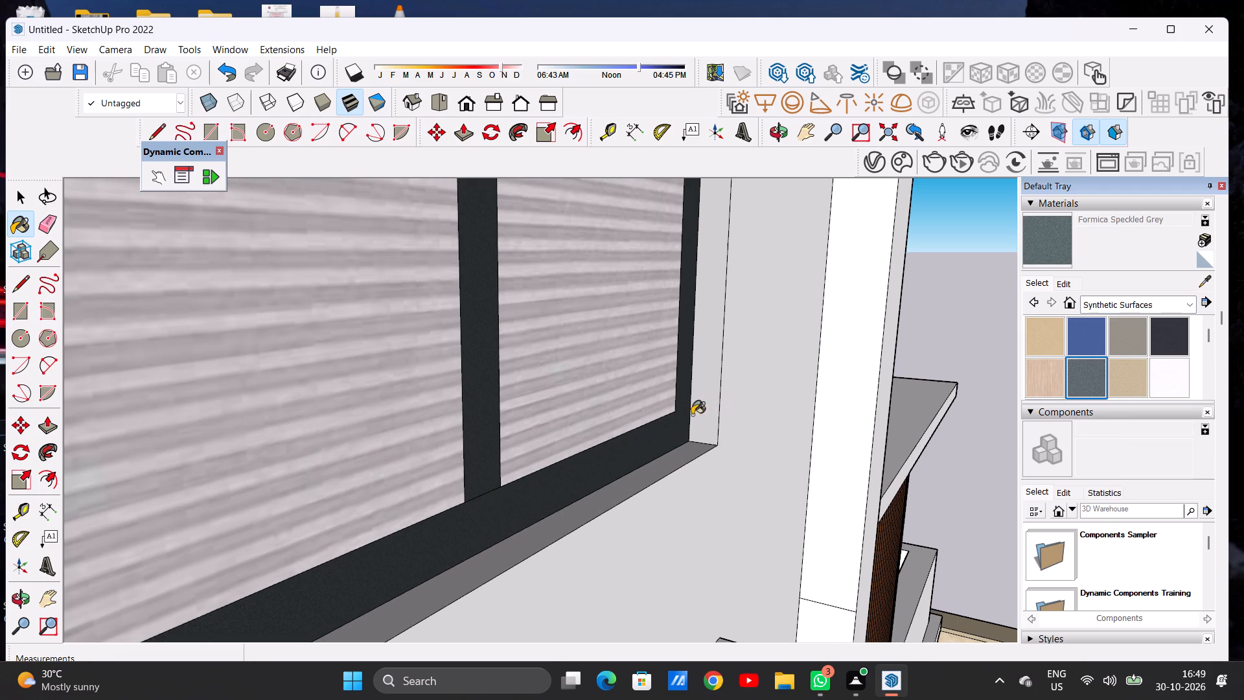
pyautogui.click(704, 409)
pyautogui.click(677, 460)
# Paint the left reveal of the small second-floor window with Formica Speckled Grey.
pyautogui.scroll(-12, 671, 434)
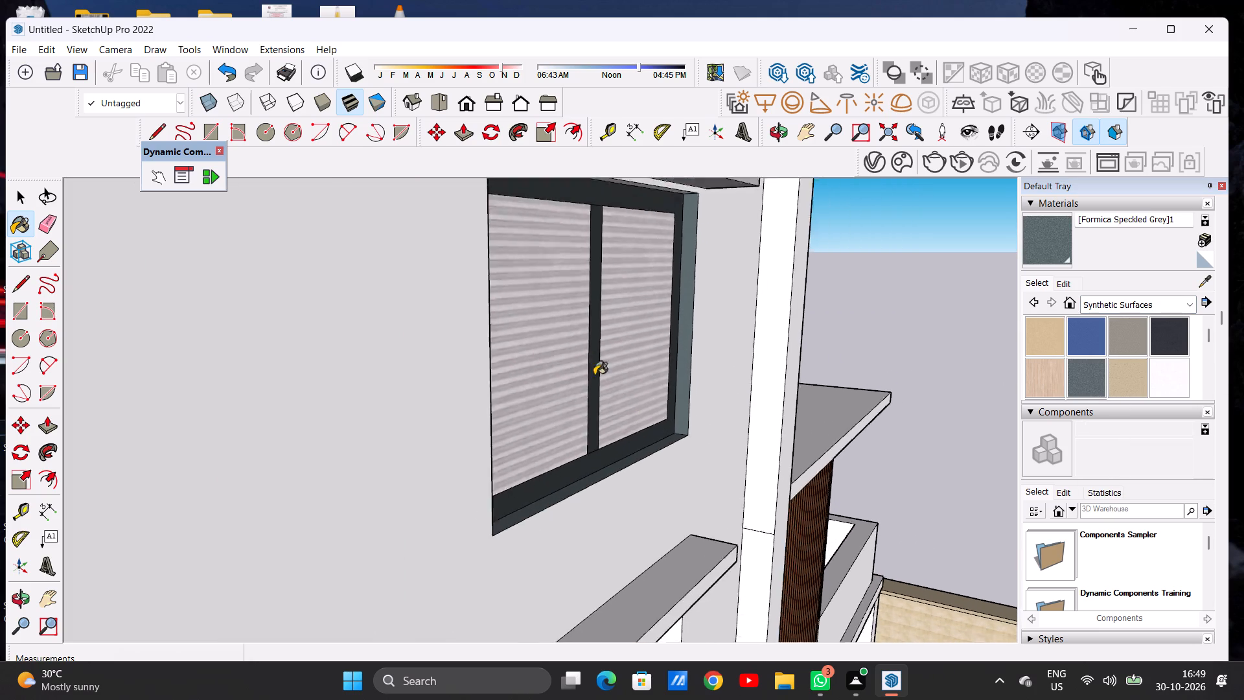
pyautogui.scroll(-4, 594, 375)
pyautogui.scroll(1, 615, 363)
pyautogui.moveTo(615, 363); pyautogui.dragTo(385, 407, button='middle')
pyautogui.scroll(-4, 442, 429)
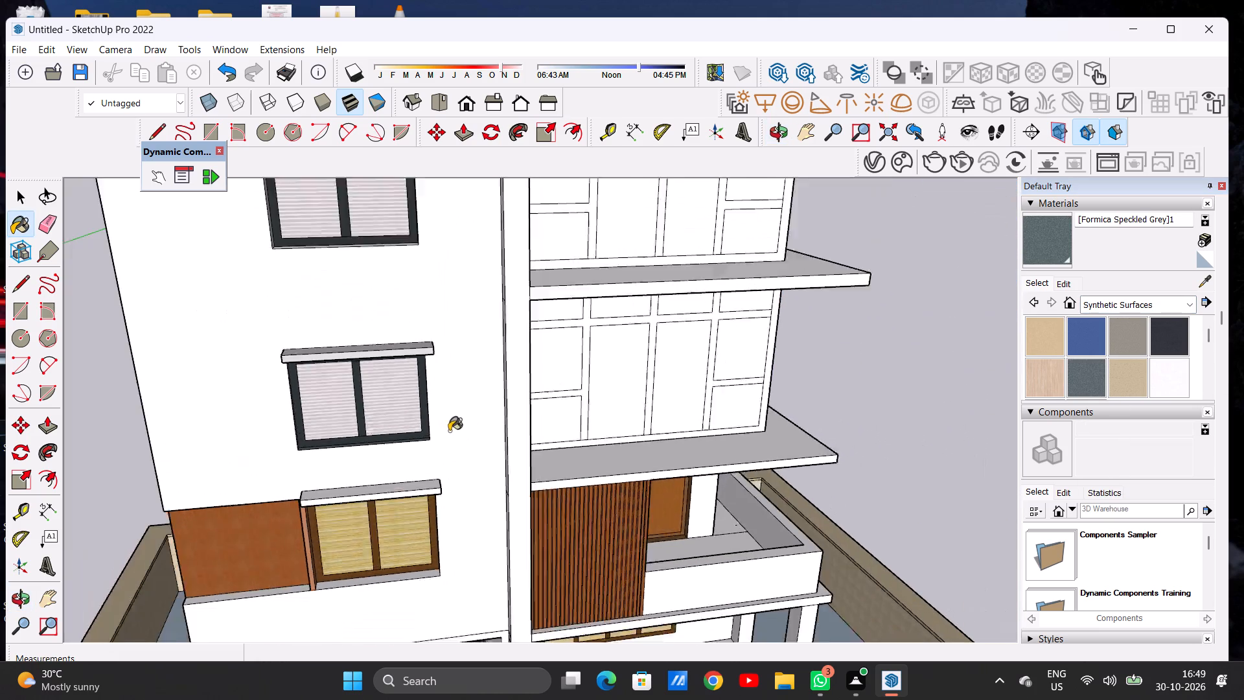
pyautogui.scroll(-2, 449, 431)
pyautogui.scroll(-1, 321, 395)
pyautogui.scroll(14, 320, 395)
pyautogui.moveTo(345, 384); pyautogui.dragTo(155, 355, button='middle')
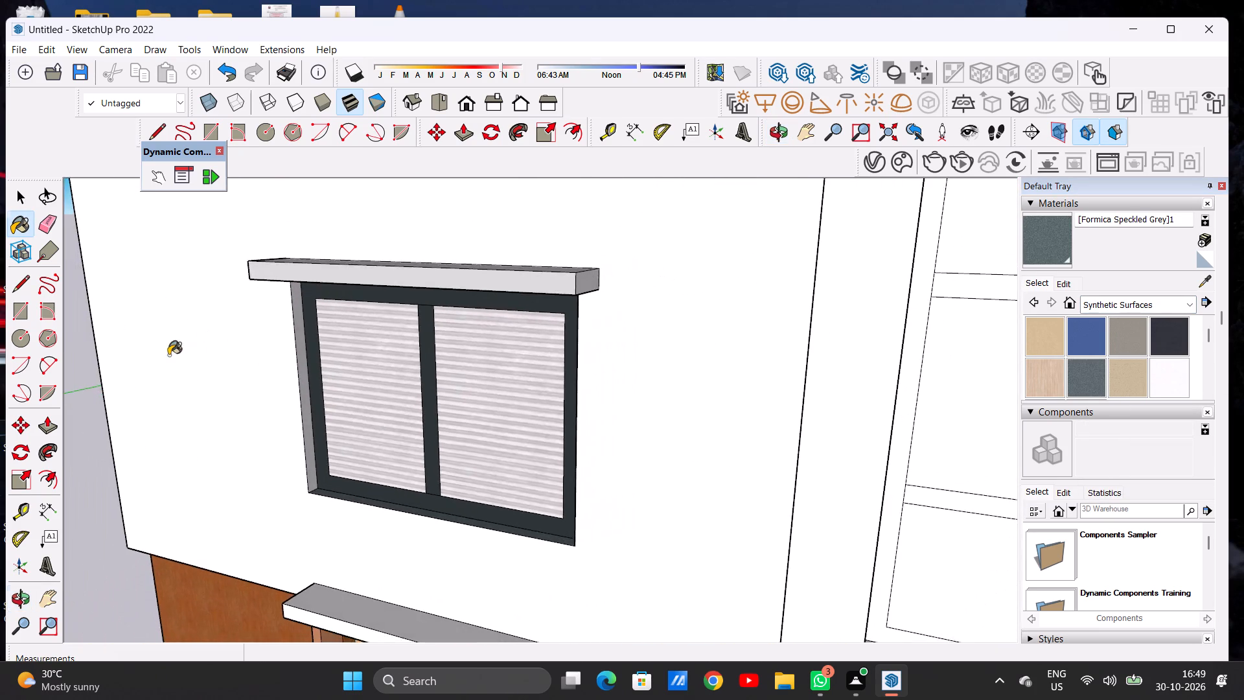
pyautogui.scroll(12, 354, 327)
pyautogui.click(253, 338)
# Paint the top reveal of the small second-floor window with Formica Speckled Grey.
pyautogui.scroll(-2, 299, 373)
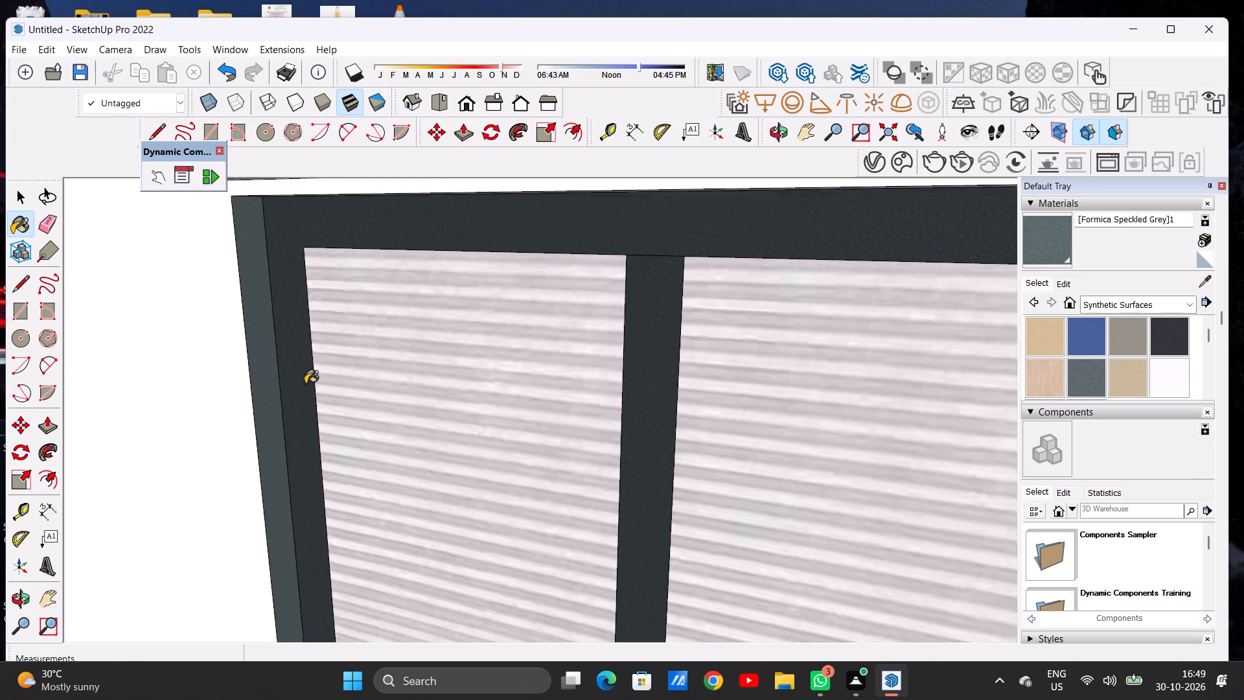
pyautogui.scroll(-4, 305, 384)
pyautogui.scroll(-3, 389, 410)
pyautogui.moveTo(428, 423); pyautogui.dragTo(715, 279, button='middle')
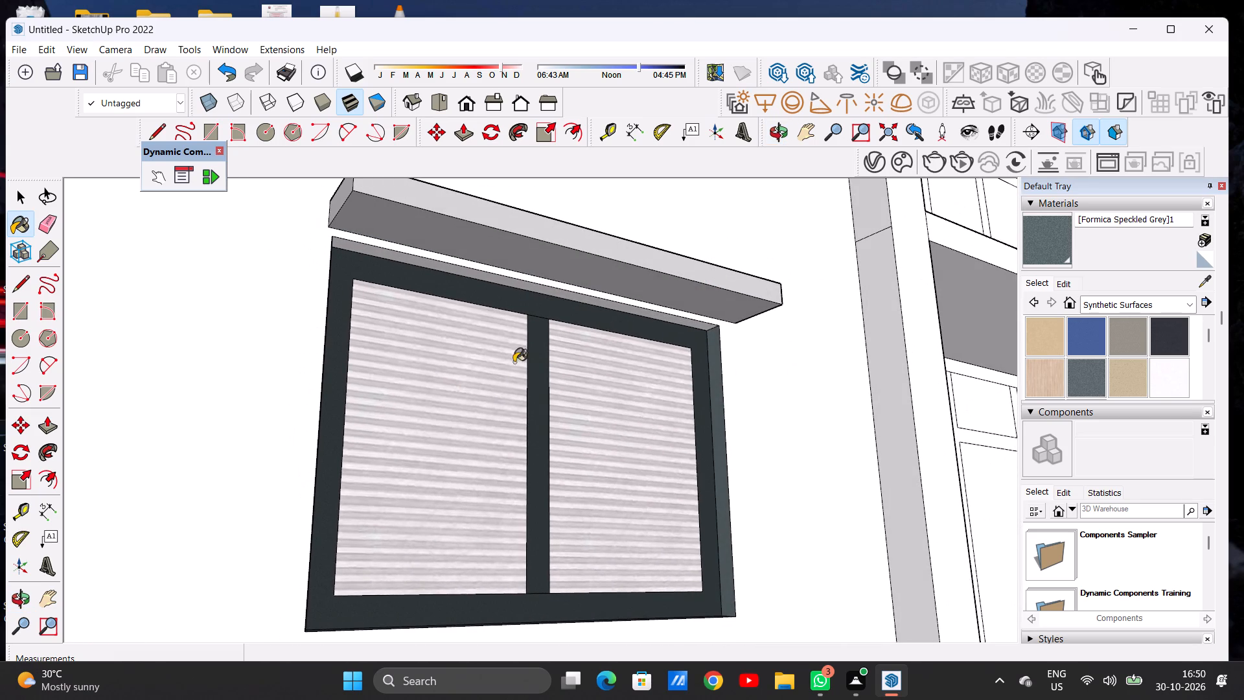
pyautogui.scroll(10, 555, 281)
pyautogui.scroll(-1, 553, 294)
pyautogui.scroll(5, 553, 294)
pyautogui.click(552, 293)
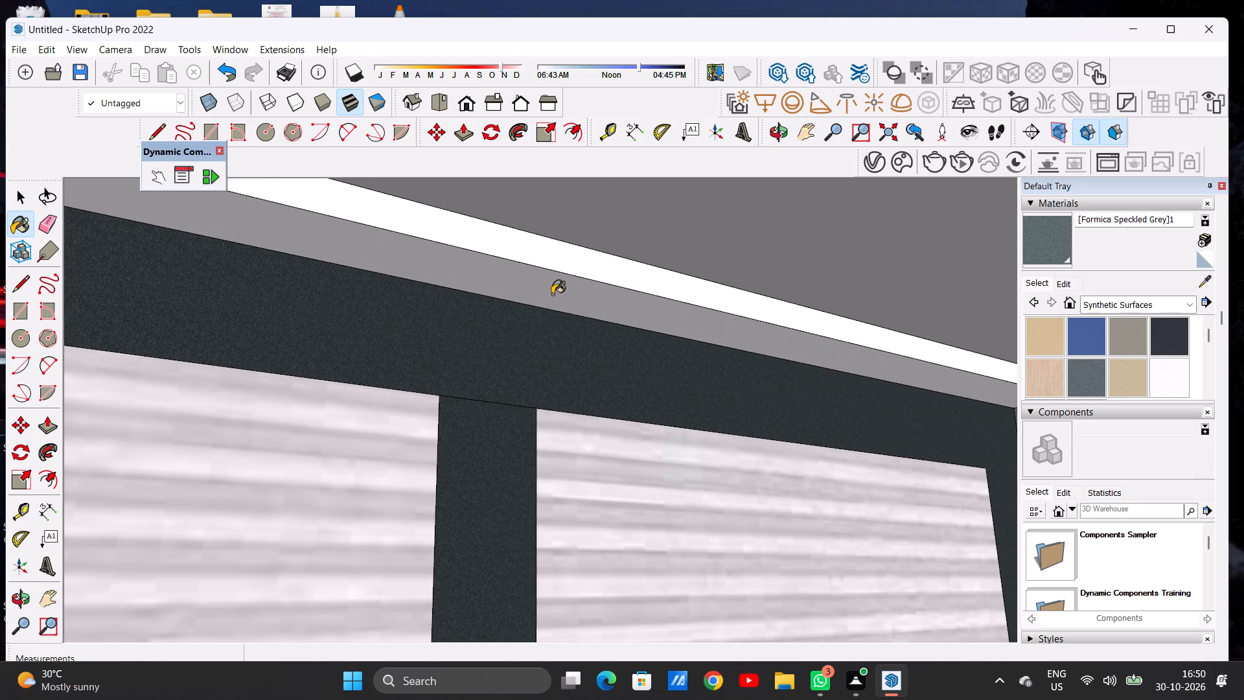
# Paint the sill and left reveal of the small third-floor window with Formica Speckled Grey.
pyautogui.scroll(-19, 558, 318)
pyautogui.moveTo(551, 369); pyautogui.dragTo(426, 456, button='middle')
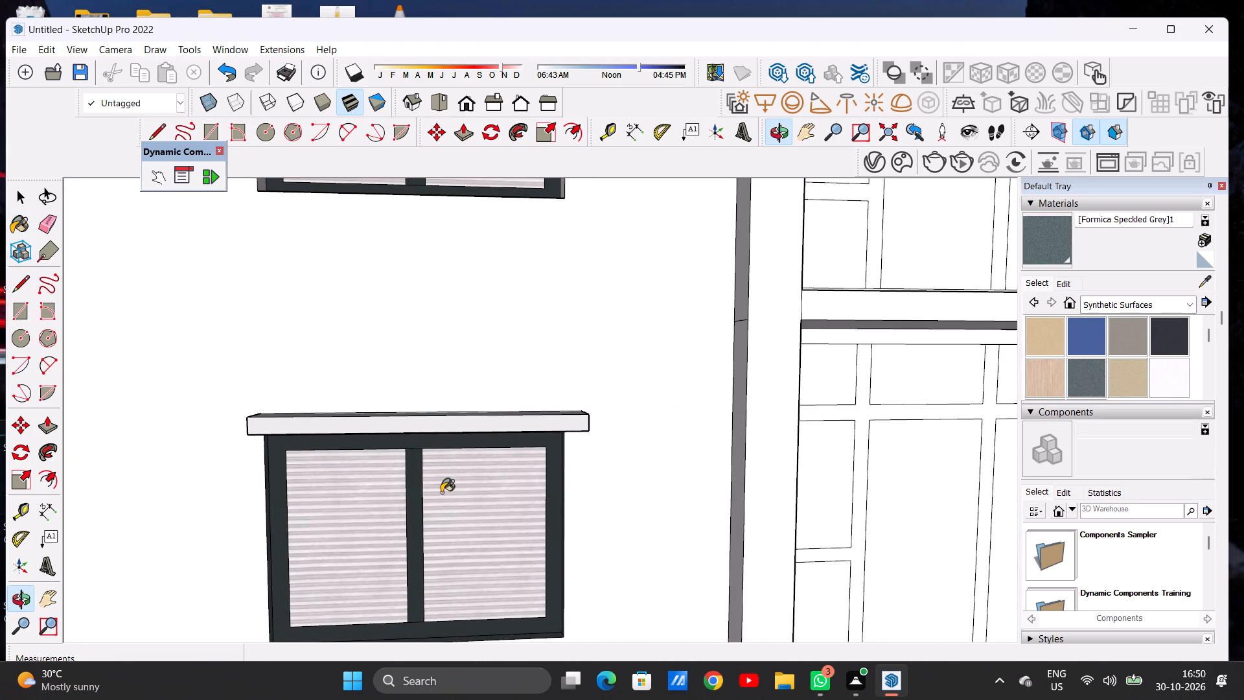
pyautogui.scroll(-8, 496, 456)
pyautogui.moveTo(547, 431); pyautogui.dragTo(474, 499, button='middle')
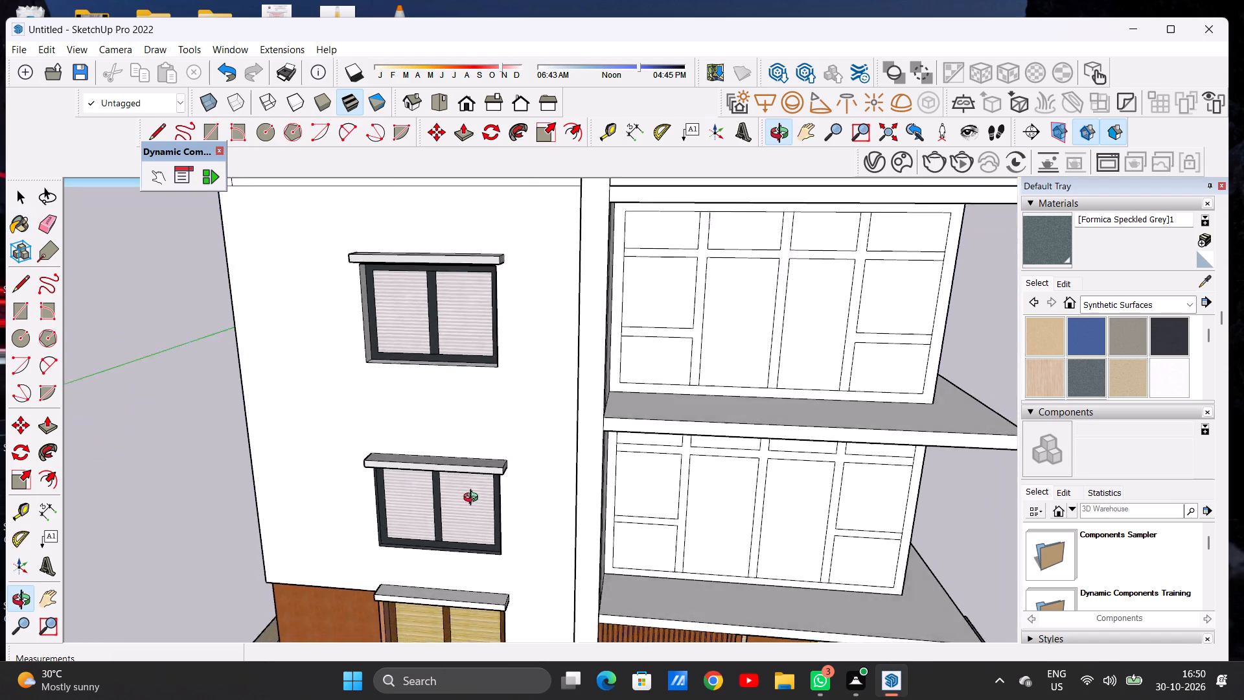
pyautogui.moveTo(474, 499); pyautogui.dragTo(496, 507, button='middle')
pyautogui.scroll(9, 387, 349)
pyautogui.moveTo(369, 355); pyautogui.dragTo(371, 399, button='middle')
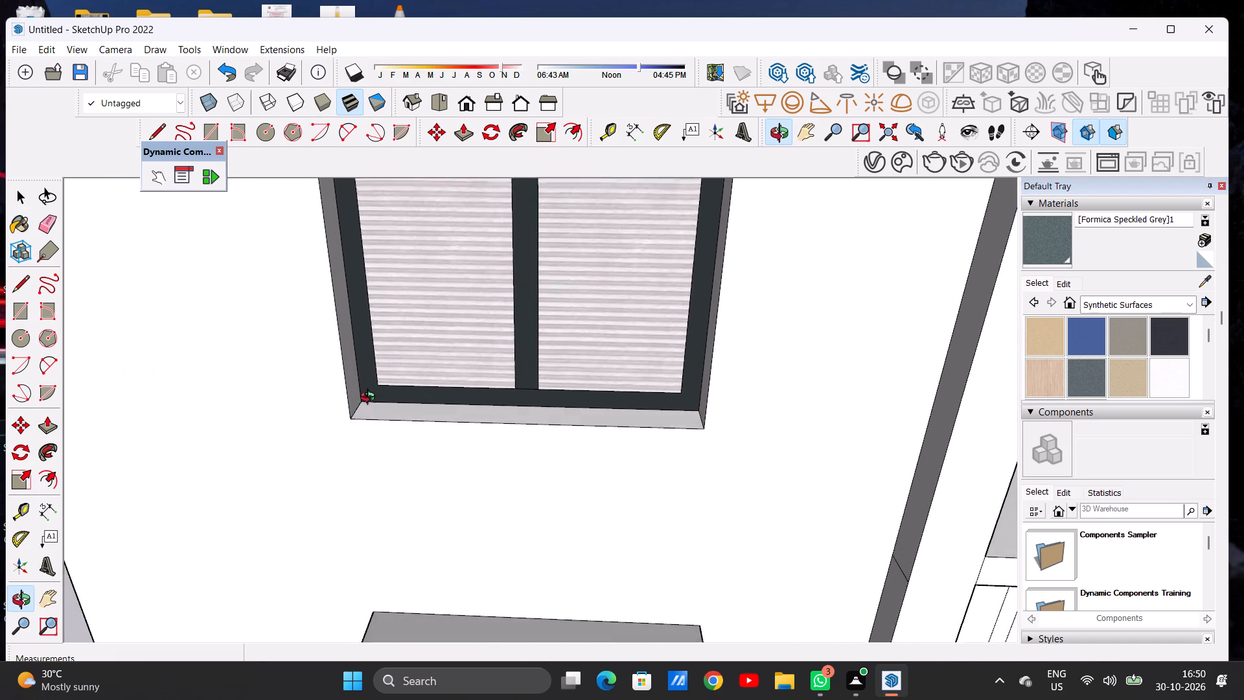
pyautogui.moveTo(371, 399); pyautogui.dragTo(373, 421, button='middle')
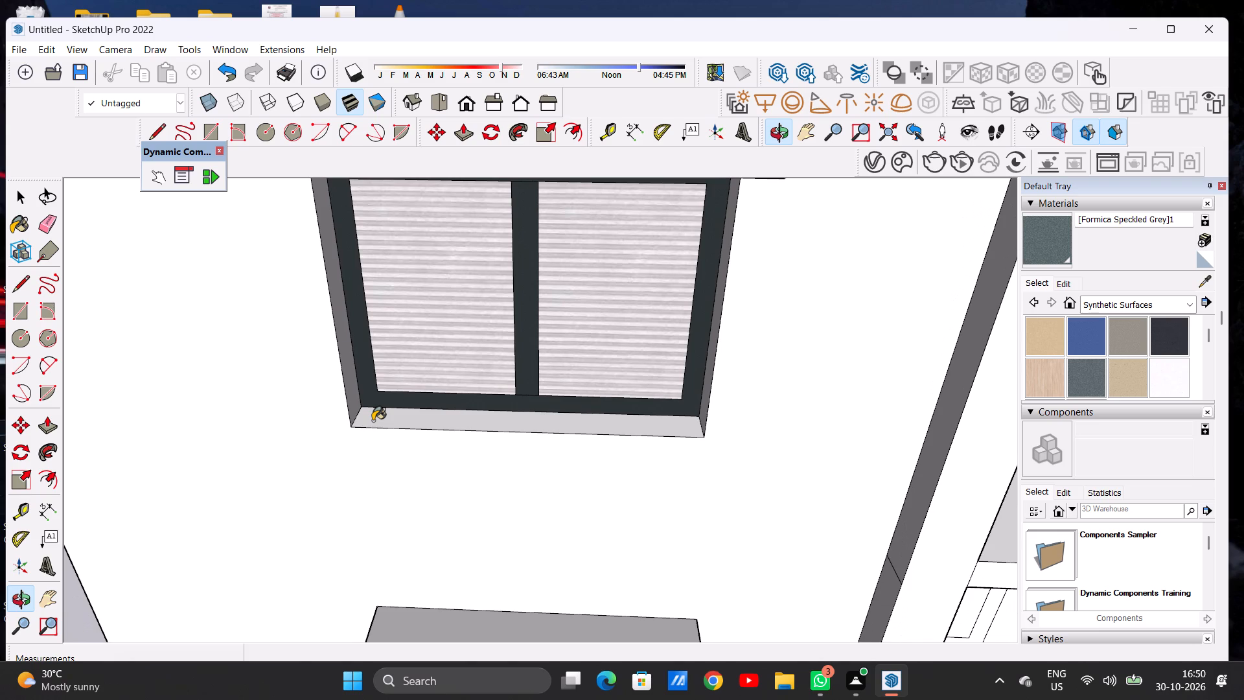
pyautogui.scroll(16, 373, 421)
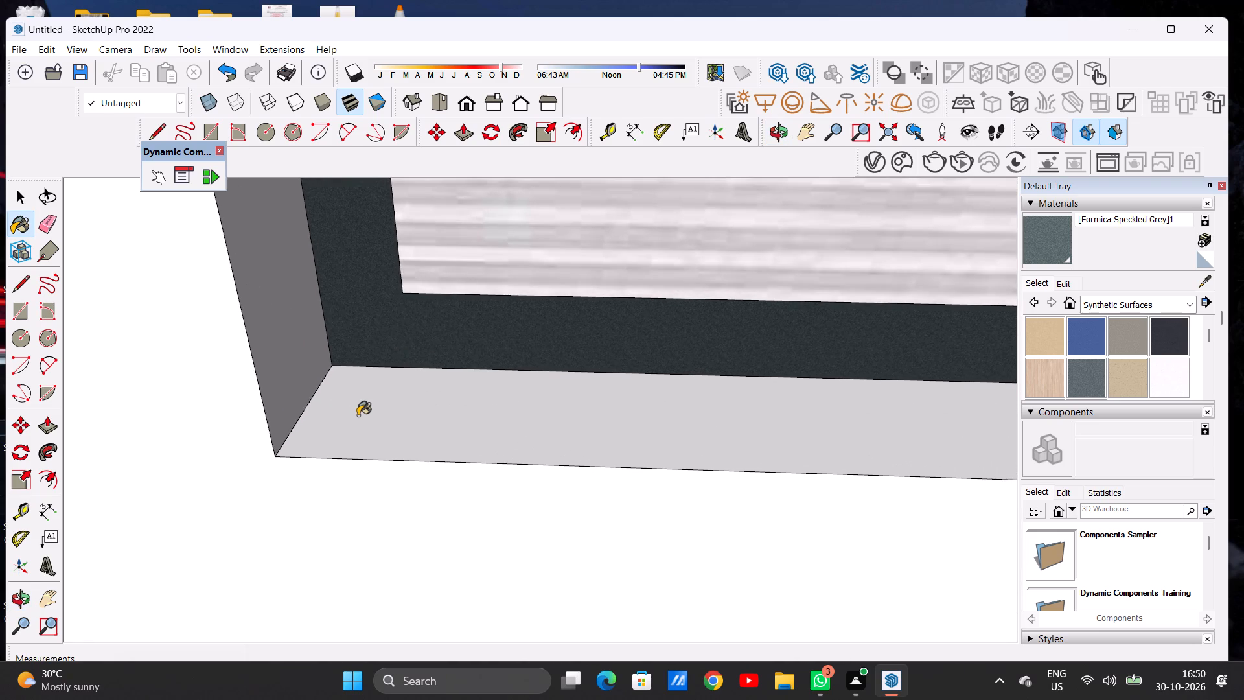
pyautogui.click(358, 415)
pyautogui.click(269, 353)
# Paint the top and right reveals of the small third-floor window with Formica Speckled Grey.
pyautogui.scroll(-18, 404, 443)
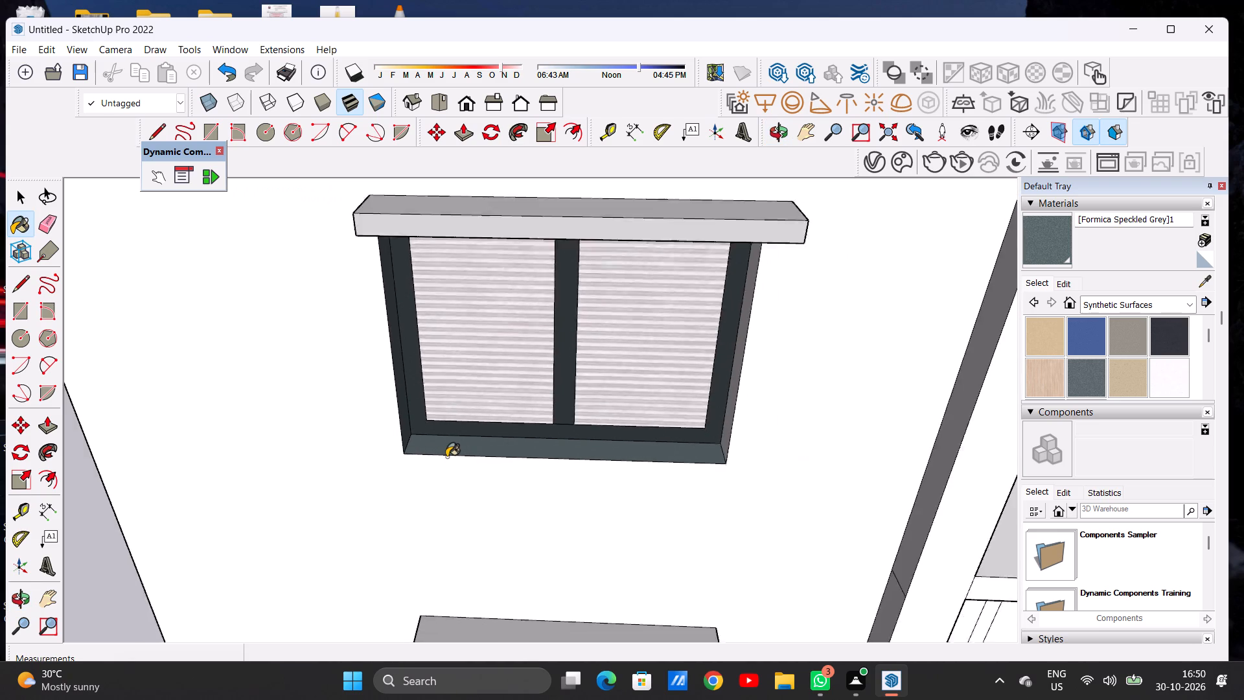
pyautogui.scroll(-6, 446, 457)
pyautogui.moveTo(516, 467); pyautogui.dragTo(635, 235, button='middle')
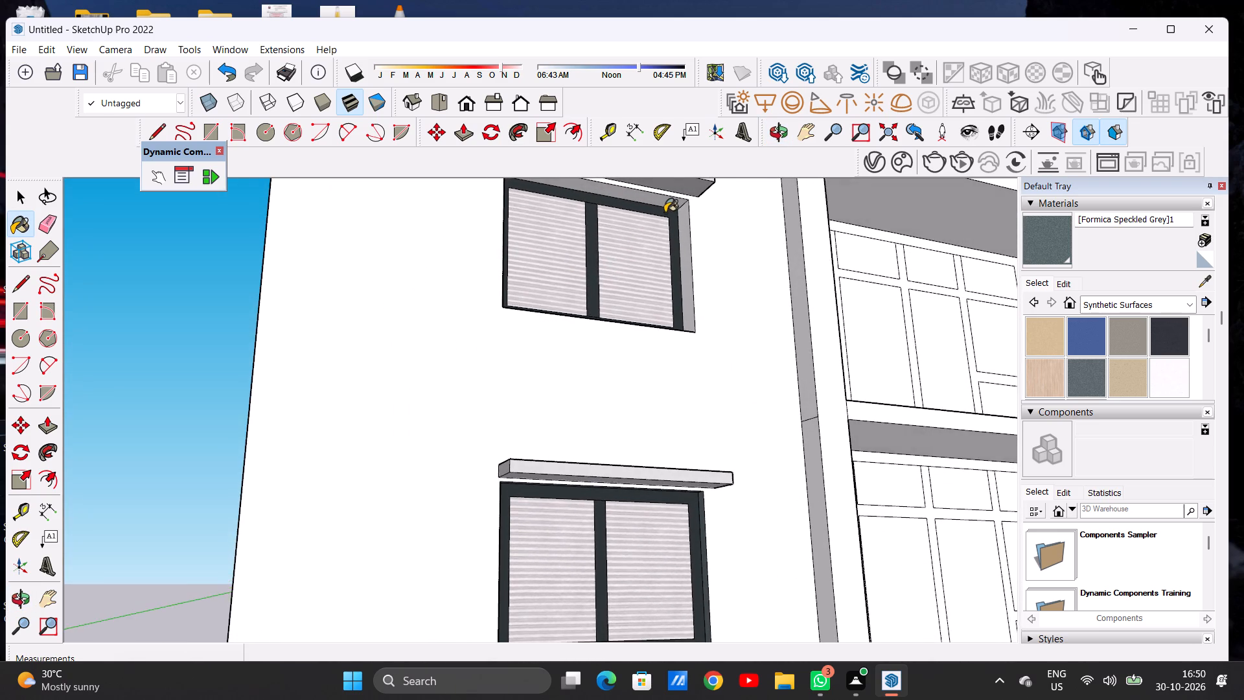
pyautogui.scroll(6, 665, 213)
pyautogui.scroll(-1, 672, 198)
pyautogui.scroll(4, 672, 198)
pyautogui.click(669, 198)
pyautogui.click(704, 224)
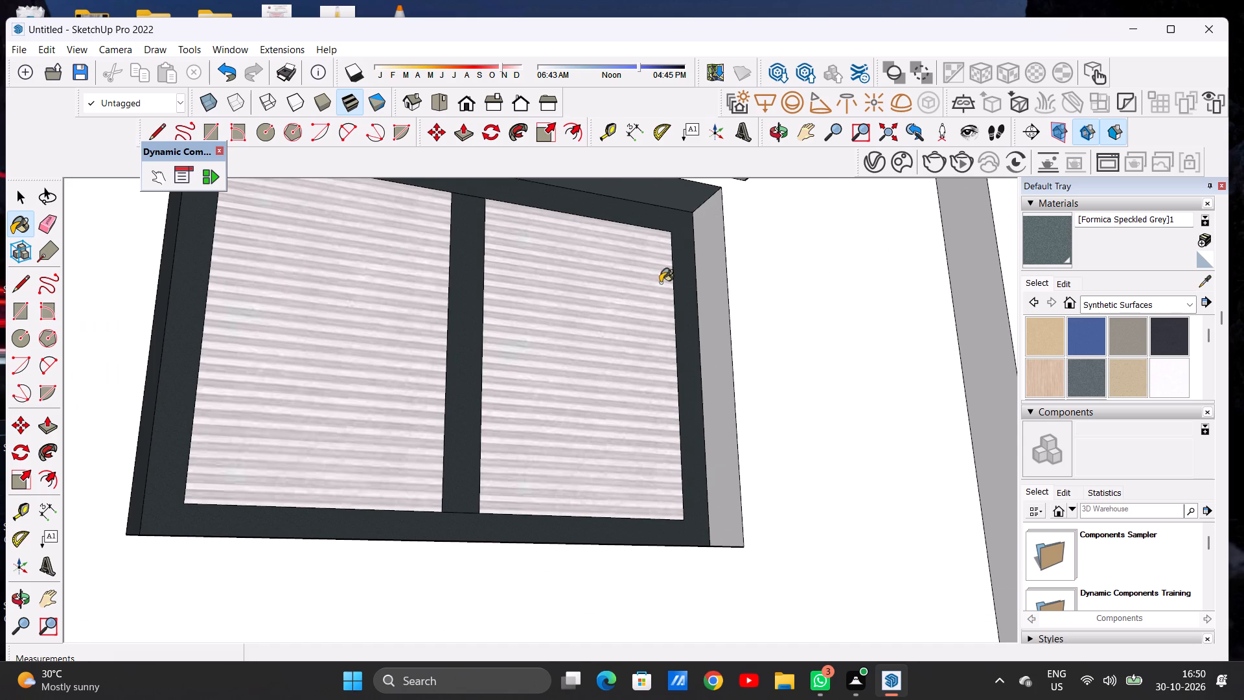
pyautogui.scroll(-5, 622, 343)
pyautogui.moveTo(594, 366); pyautogui.dragTo(358, 517, button='middle')
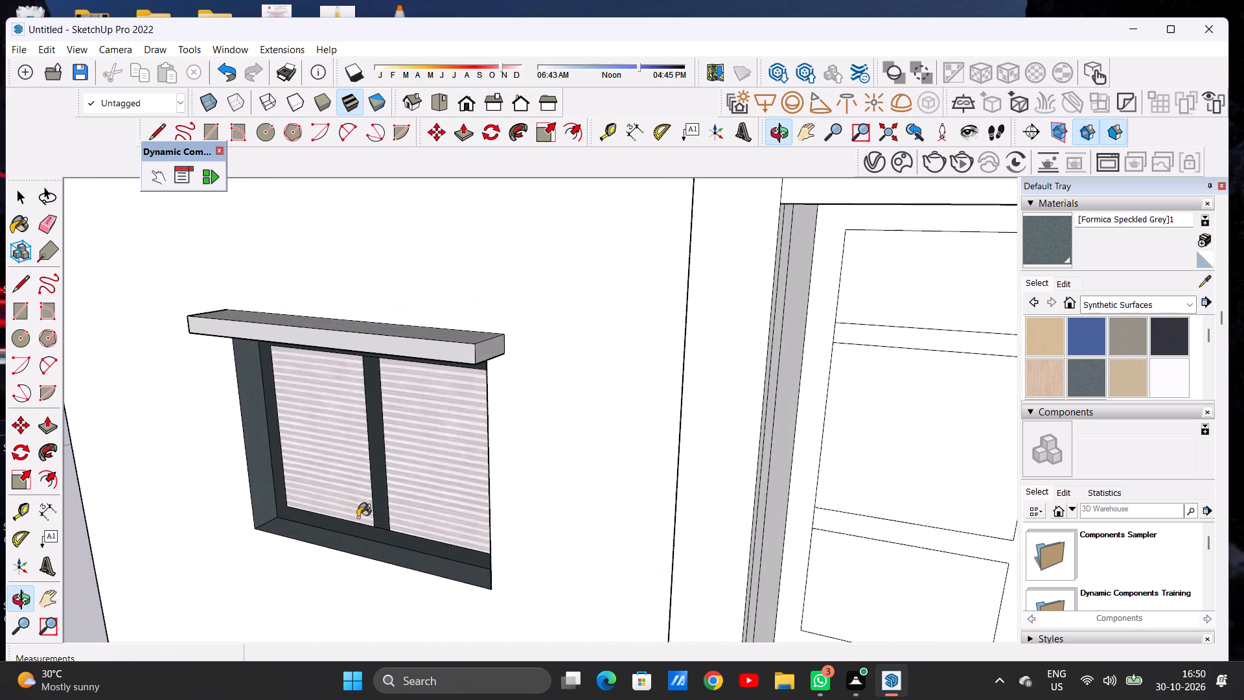
pyautogui.scroll(-6, 465, 439)
pyautogui.moveTo(450, 467); pyautogui.dragTo(651, 445, button='middle')
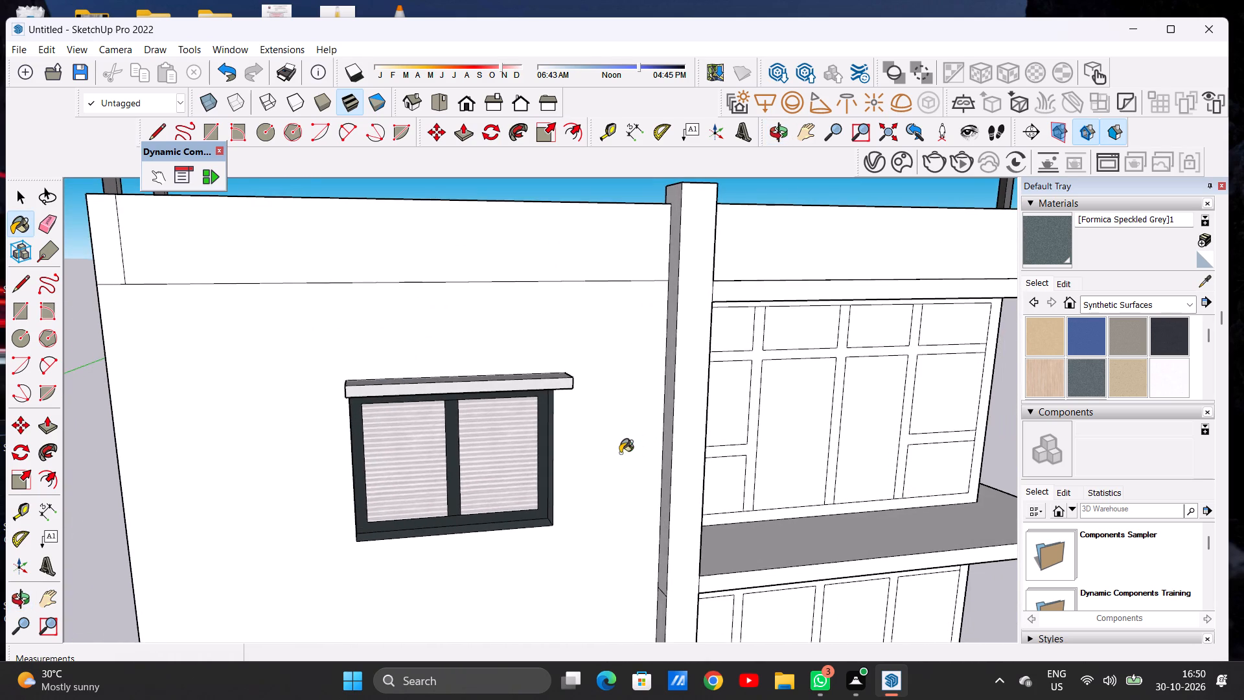
pyautogui.scroll(-19, 575, 452)
pyautogui.moveTo(506, 508); pyautogui.dragTo(435, 495, button='middle')
pyautogui.press('space')
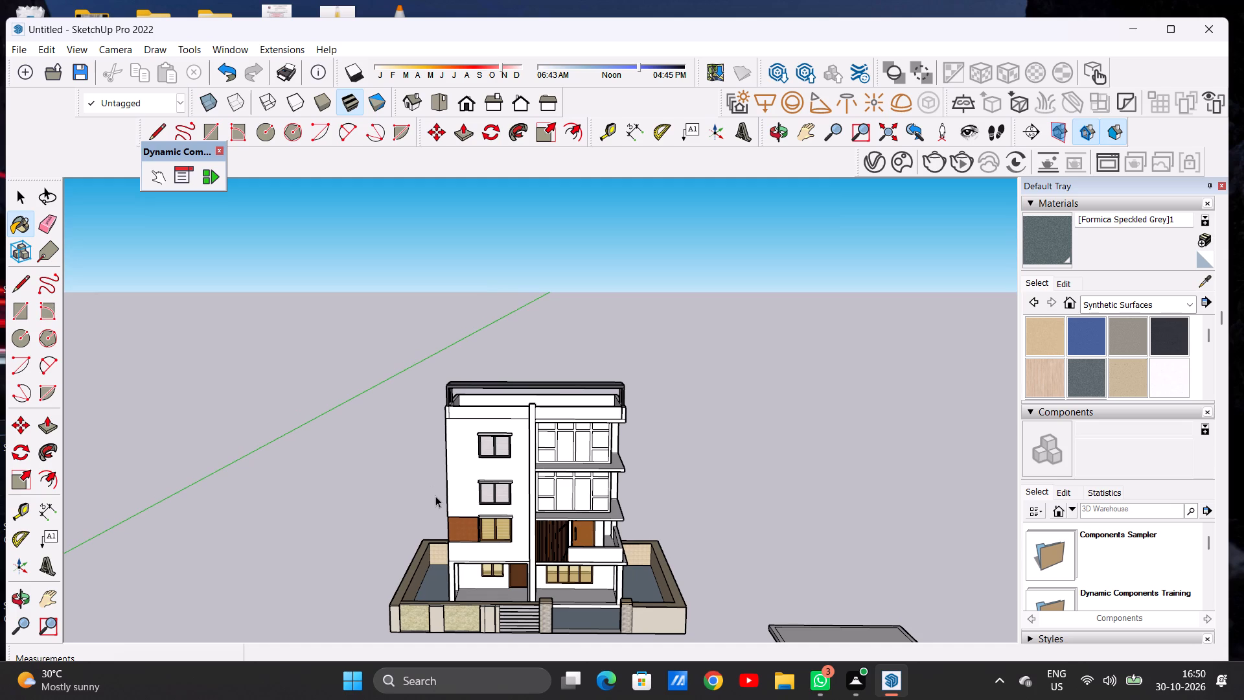
# Paint the outer frame of the large second-floor window above the wooden door with Formica Laminate Dark.
pyautogui.scroll(-7, 443, 403)
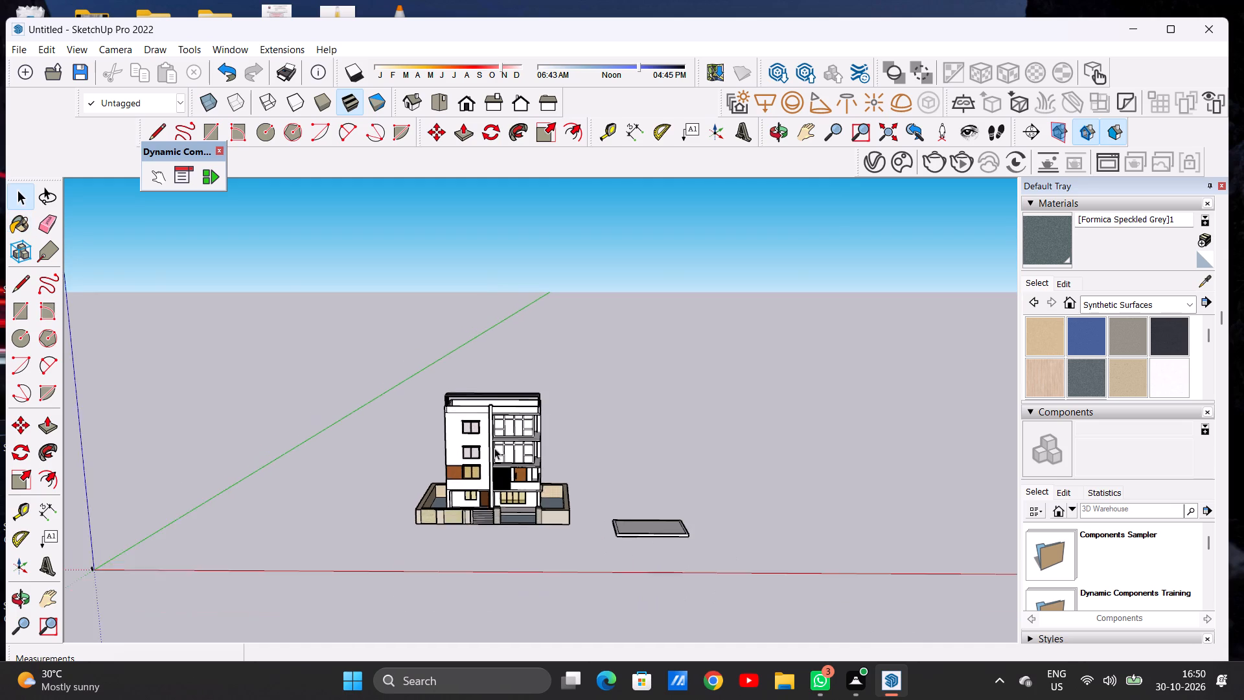
pyautogui.scroll(12, 503, 454)
pyautogui.scroll(-1, 525, 466)
pyautogui.scroll(11, 525, 466)
pyautogui.moveTo(520, 460); pyautogui.dragTo(511, 410, button='middle')
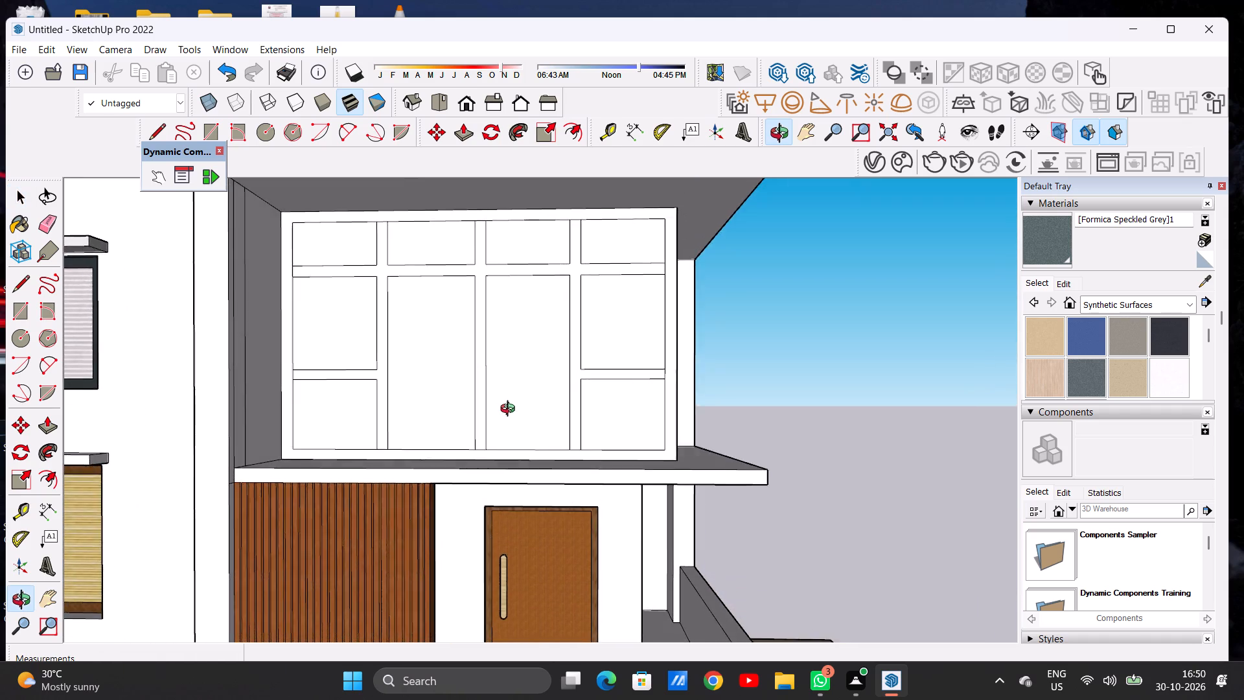
pyautogui.moveTo(511, 410); pyautogui.dragTo(511, 436, button='middle')
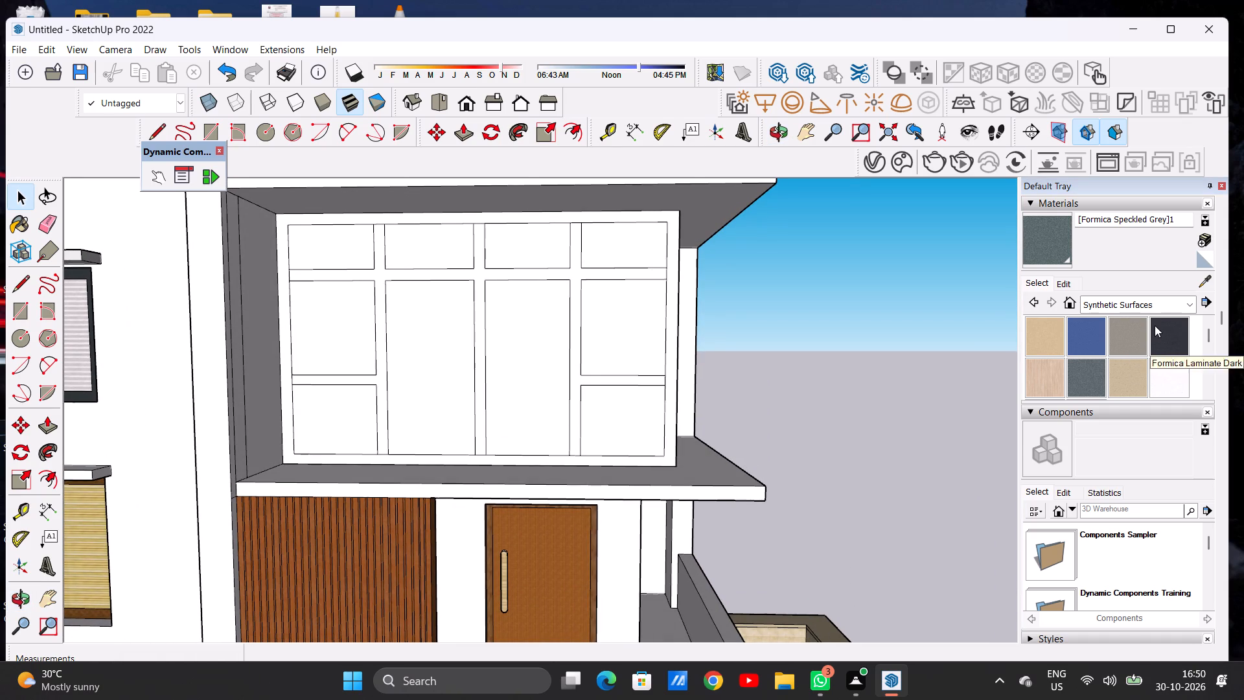
pyautogui.click(1169, 336)
pyautogui.scroll(7, 666, 449)
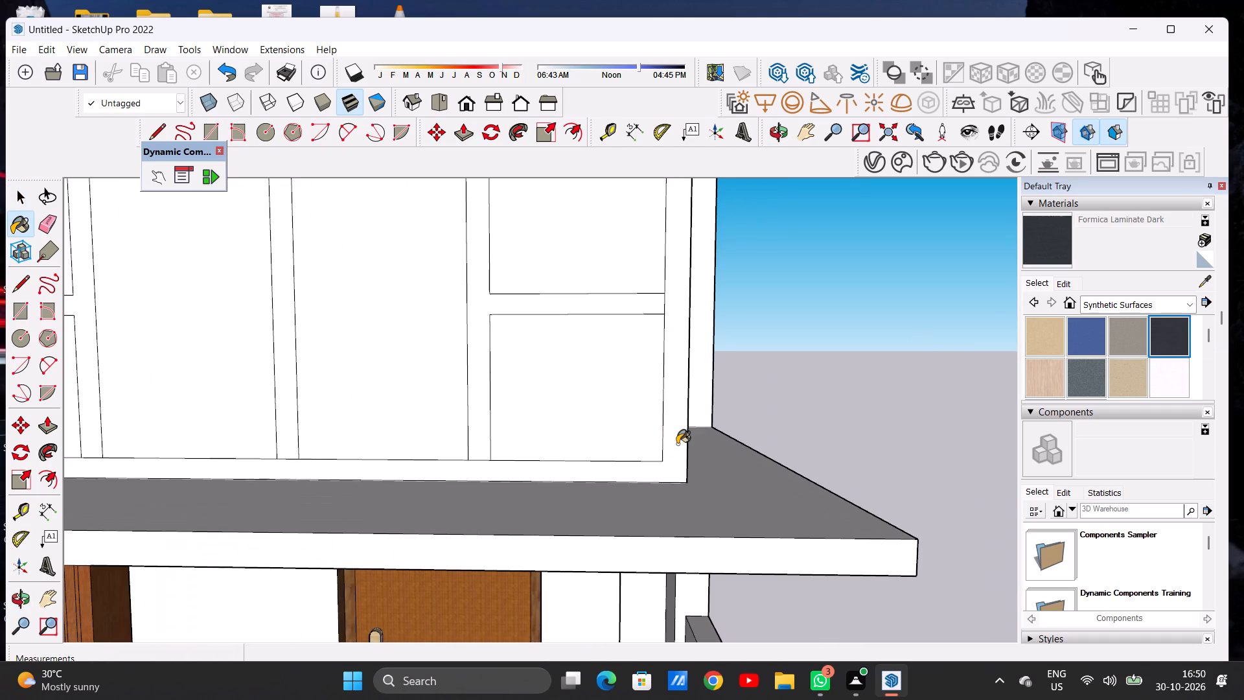
pyautogui.click(677, 444)
pyautogui.scroll(-11, 665, 449)
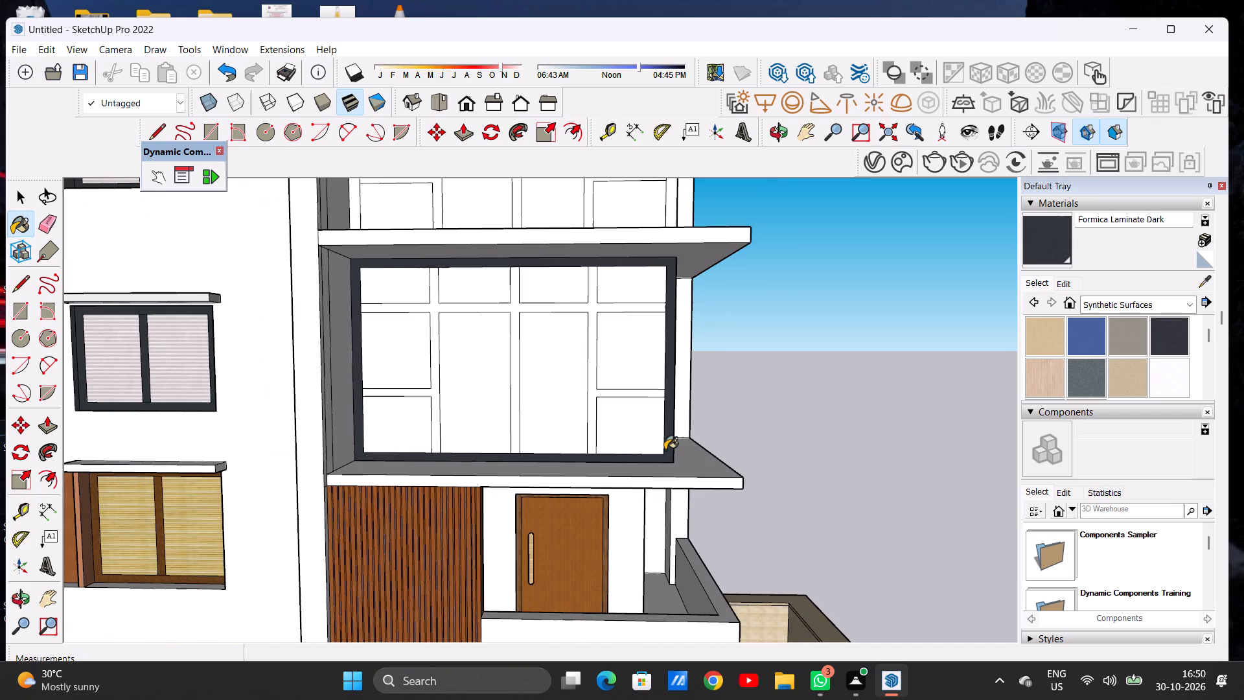
pyautogui.scroll(6, 665, 450)
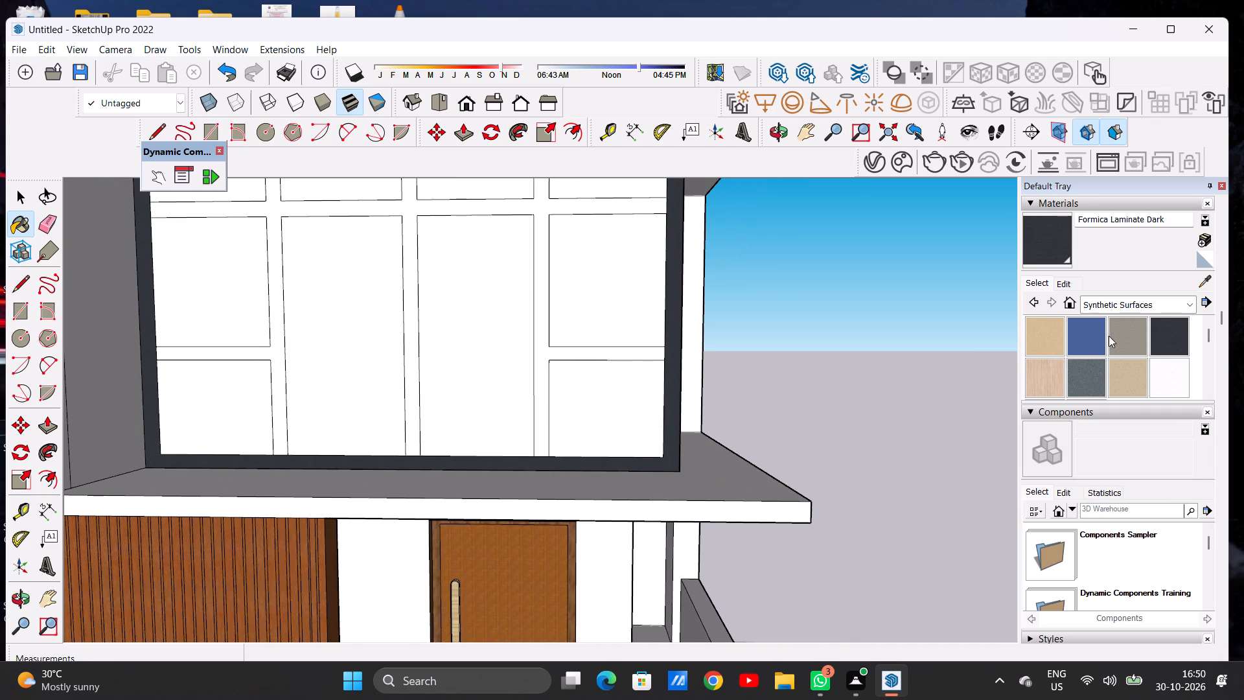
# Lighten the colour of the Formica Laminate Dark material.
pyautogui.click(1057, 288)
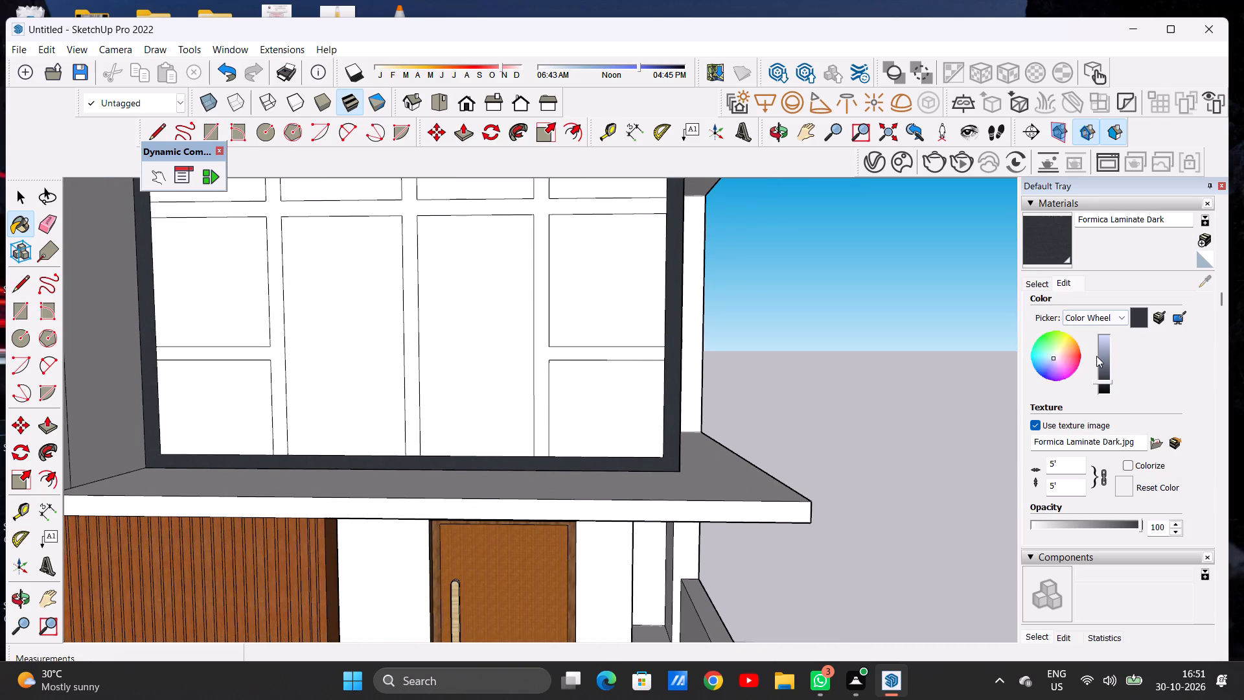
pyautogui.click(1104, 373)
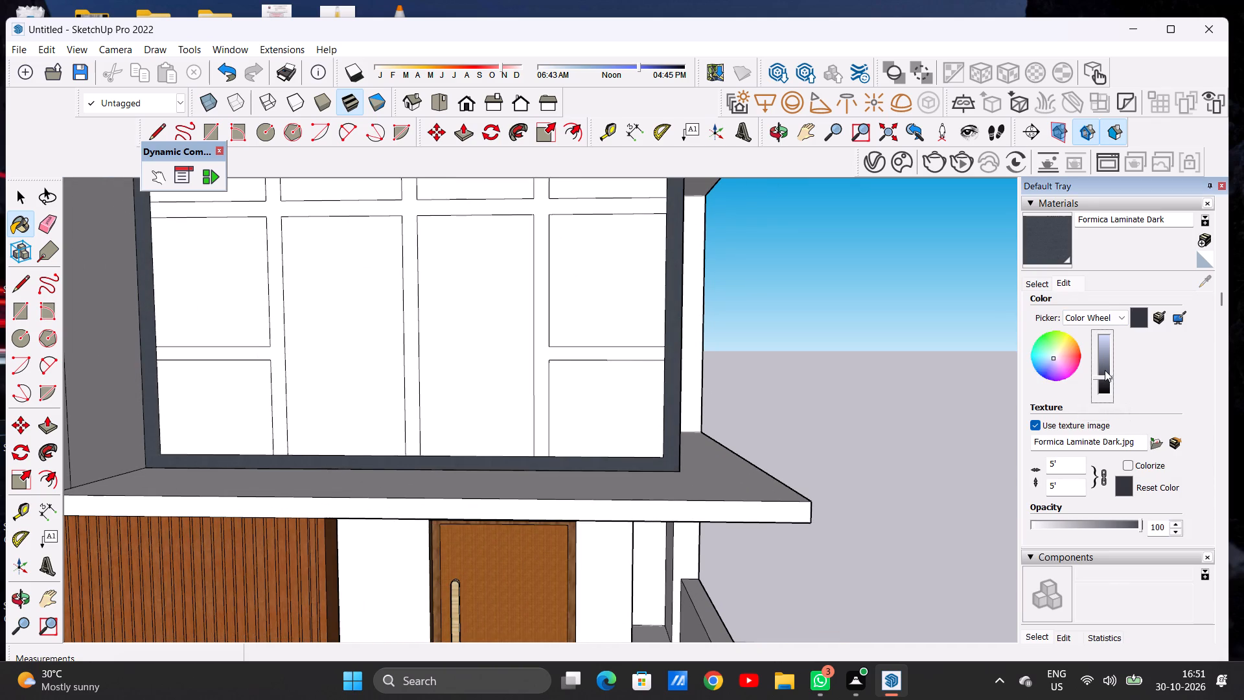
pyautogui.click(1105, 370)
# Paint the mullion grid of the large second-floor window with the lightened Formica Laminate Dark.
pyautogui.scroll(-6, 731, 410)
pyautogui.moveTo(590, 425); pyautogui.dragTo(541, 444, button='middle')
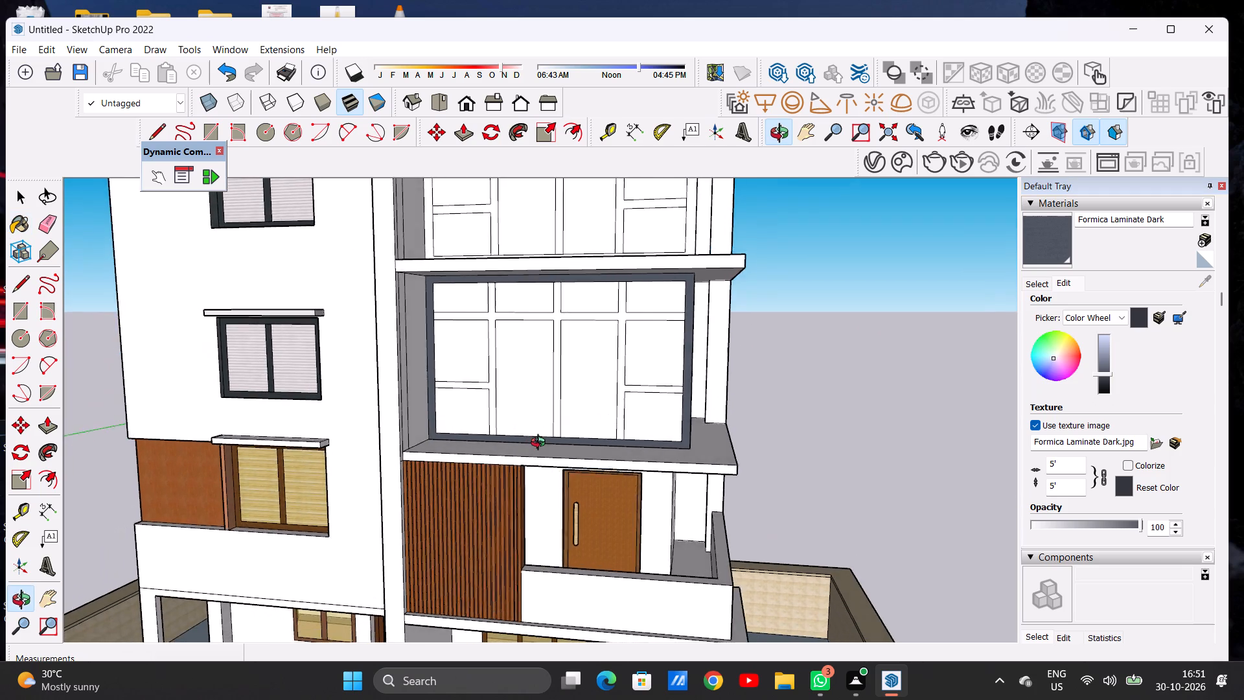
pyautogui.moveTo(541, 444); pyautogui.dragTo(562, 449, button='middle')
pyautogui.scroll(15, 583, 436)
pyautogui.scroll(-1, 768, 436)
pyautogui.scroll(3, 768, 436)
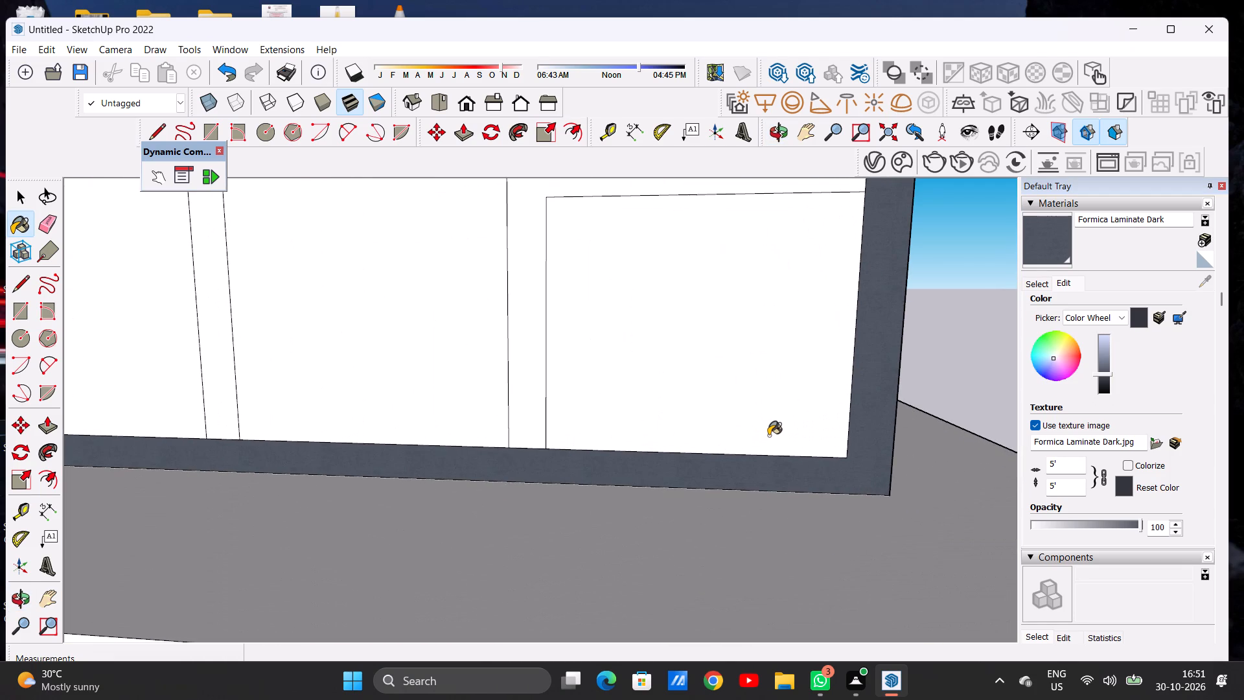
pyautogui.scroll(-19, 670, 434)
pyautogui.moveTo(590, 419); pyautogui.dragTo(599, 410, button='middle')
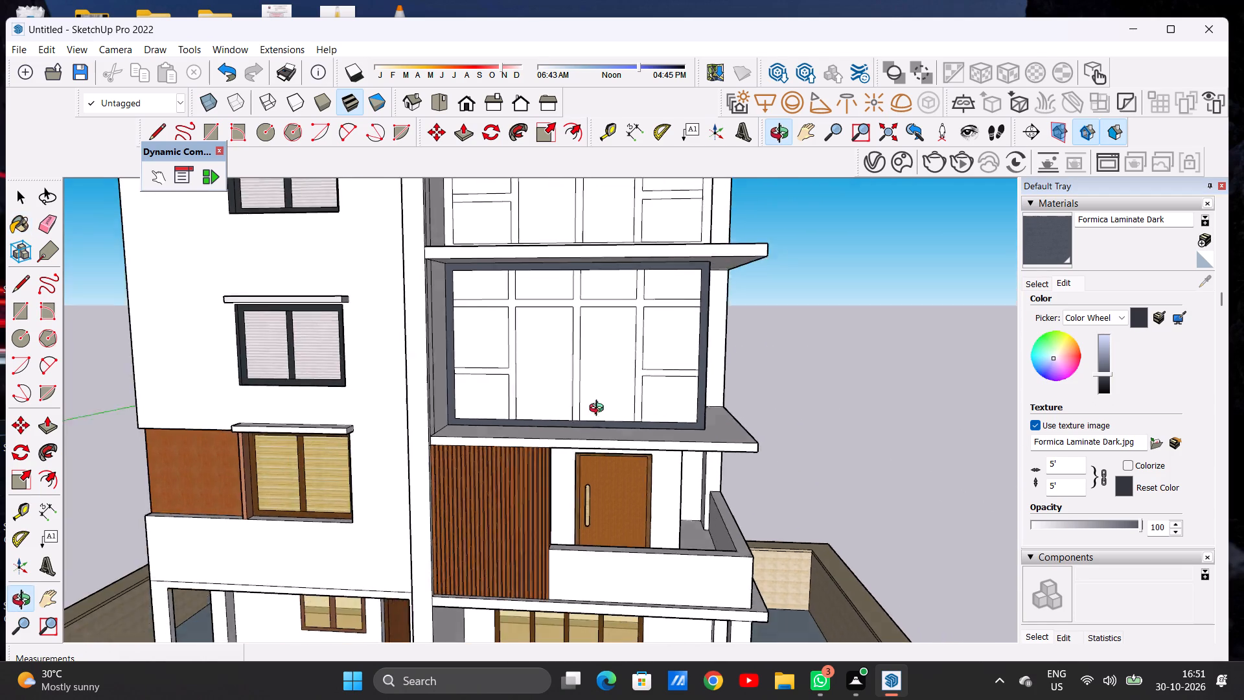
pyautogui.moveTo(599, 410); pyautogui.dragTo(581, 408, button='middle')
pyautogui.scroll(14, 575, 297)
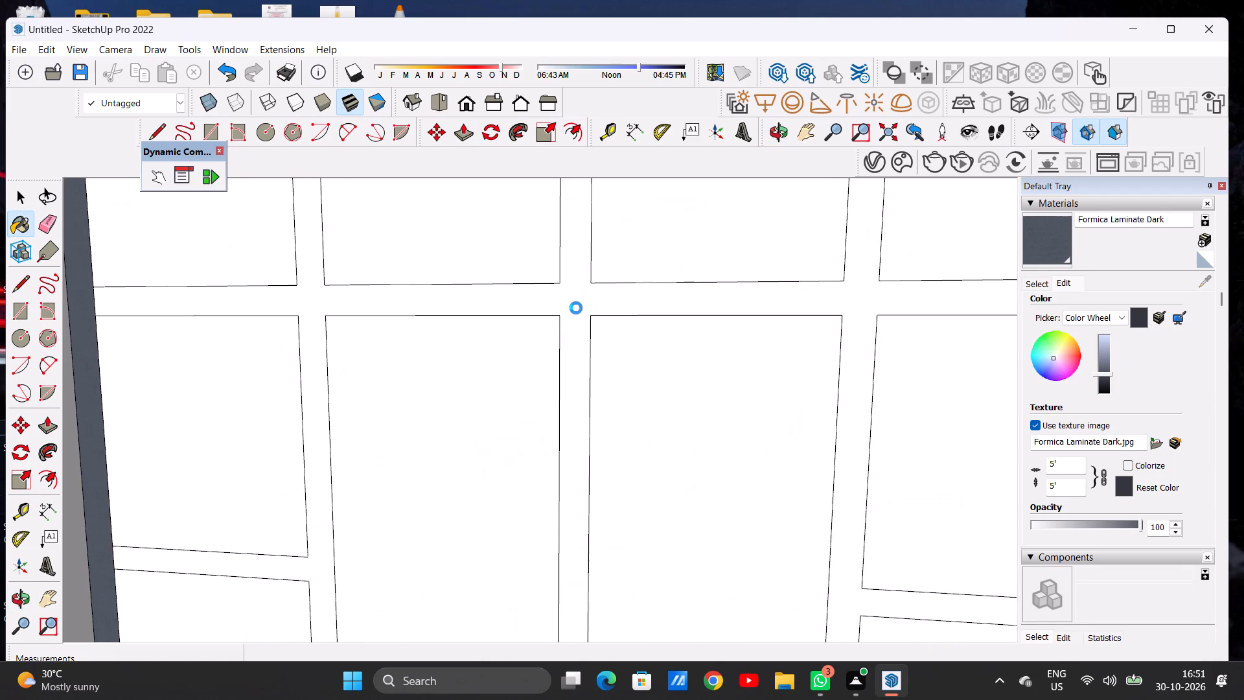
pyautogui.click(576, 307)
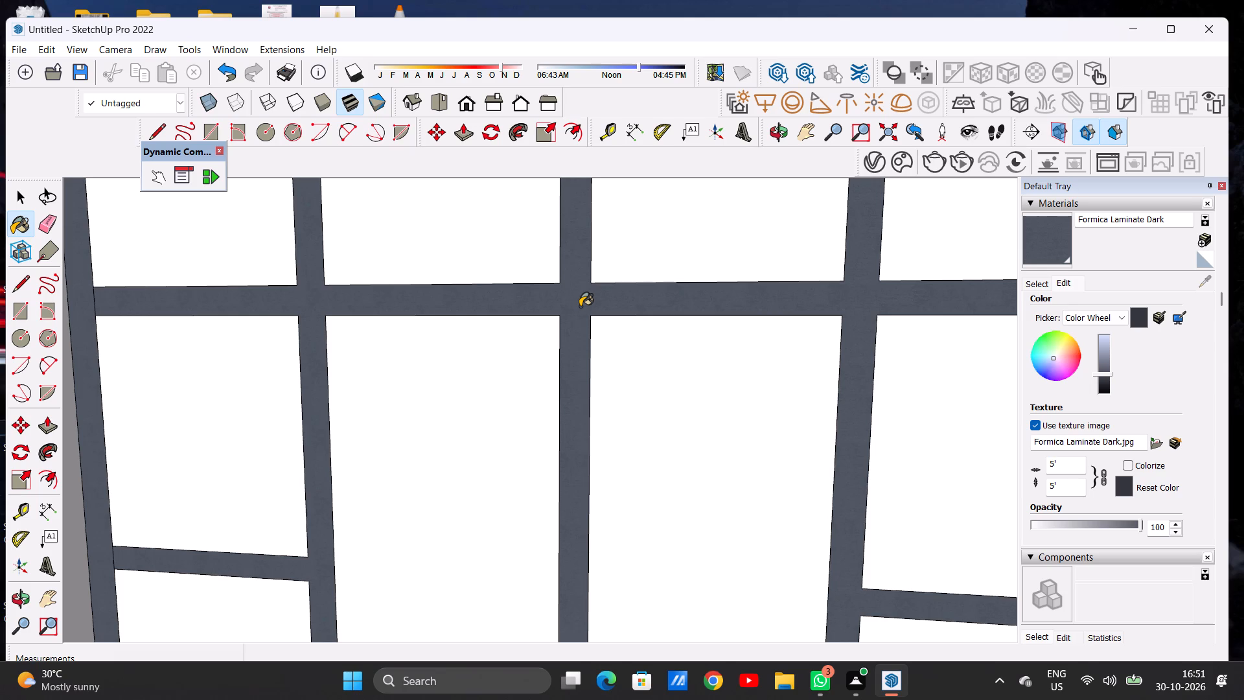
# Examine the painted frame and mullions of the large second-floor window from several angles and distances.
pyautogui.scroll(-12, 535, 342)
pyautogui.scroll(1, 529, 345)
pyautogui.scroll(-12, 526, 335)
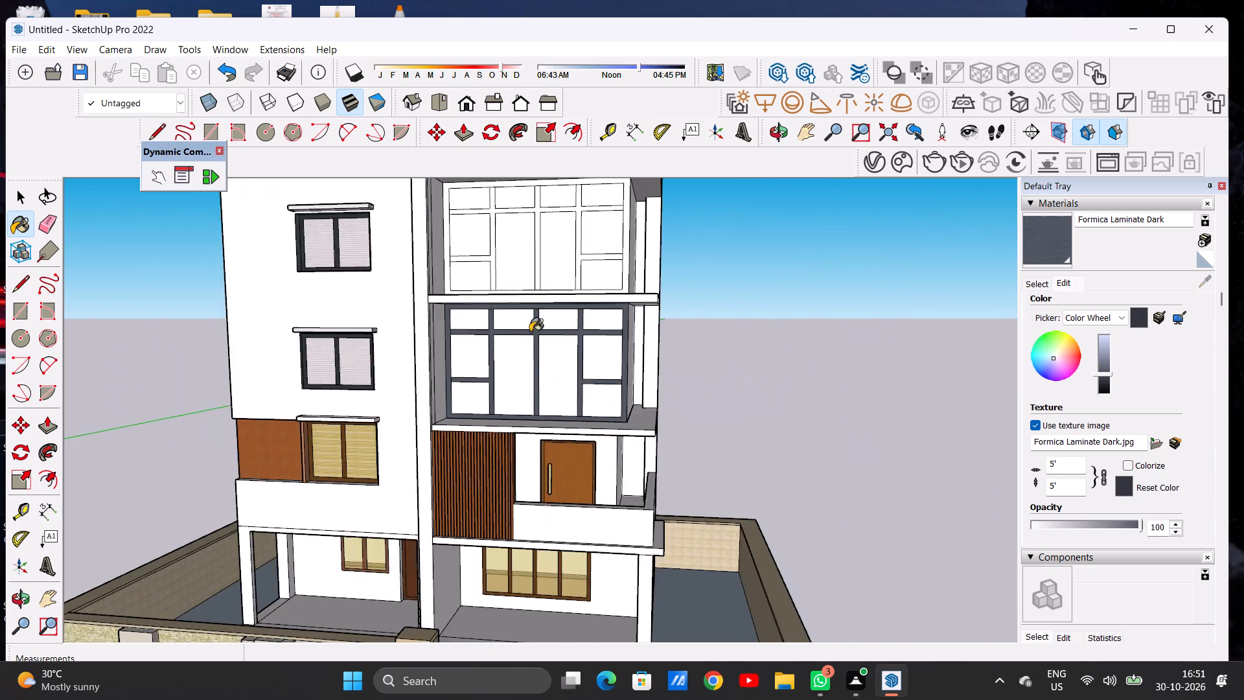
pyautogui.scroll(-3, 530, 332)
pyautogui.moveTo(548, 364); pyautogui.dragTo(588, 360, button='middle')
pyautogui.scroll(4, 536, 359)
pyautogui.scroll(-1, 536, 359)
pyautogui.scroll(3, 536, 359)
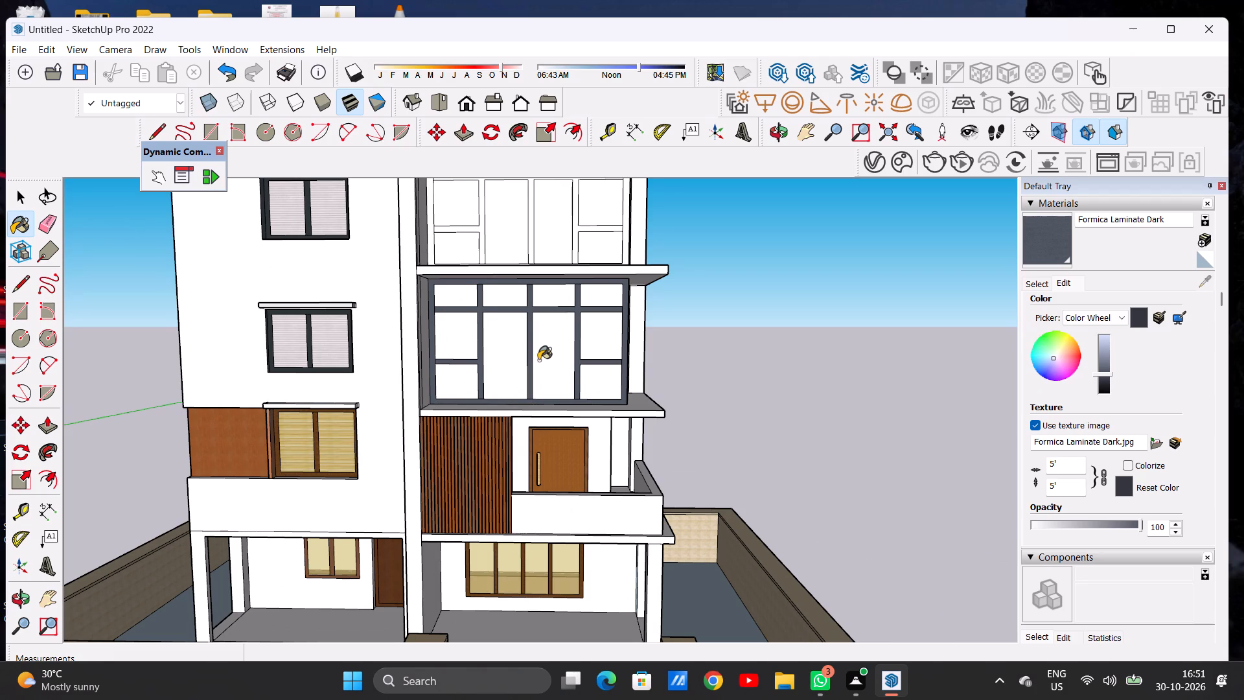
pyautogui.scroll(-3, 522, 356)
pyautogui.moveTo(585, 360); pyautogui.dragTo(479, 377, button='middle')
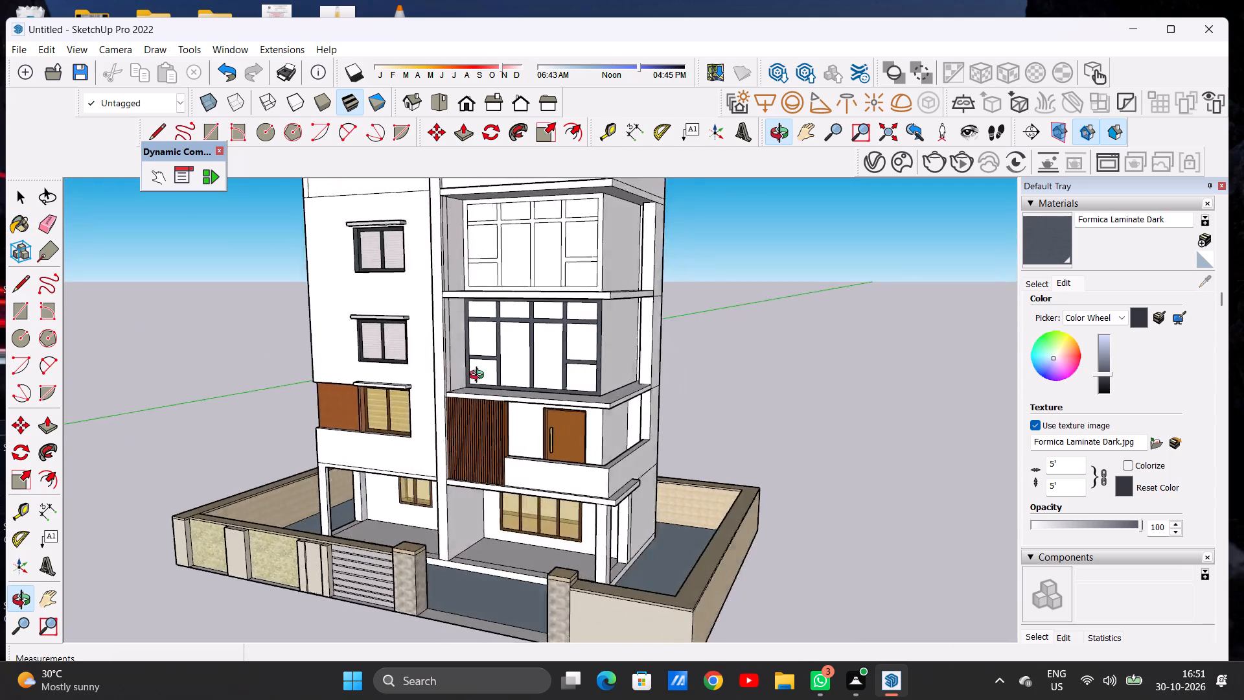
pyautogui.moveTo(479, 377); pyautogui.dragTo(566, 373, button='middle')
pyautogui.scroll(12, 594, 375)
pyautogui.scroll(-2, 603, 384)
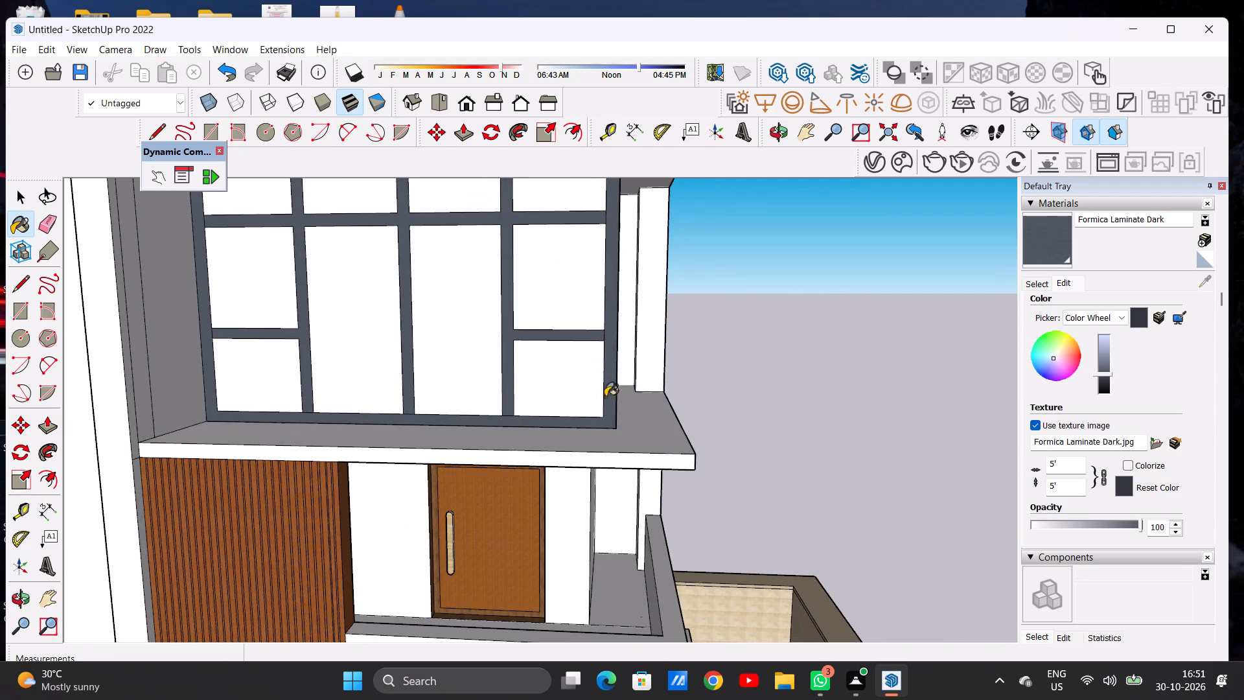
pyautogui.moveTo(612, 406); pyautogui.dragTo(556, 423, button='middle')
pyautogui.scroll(-3, 556, 423)
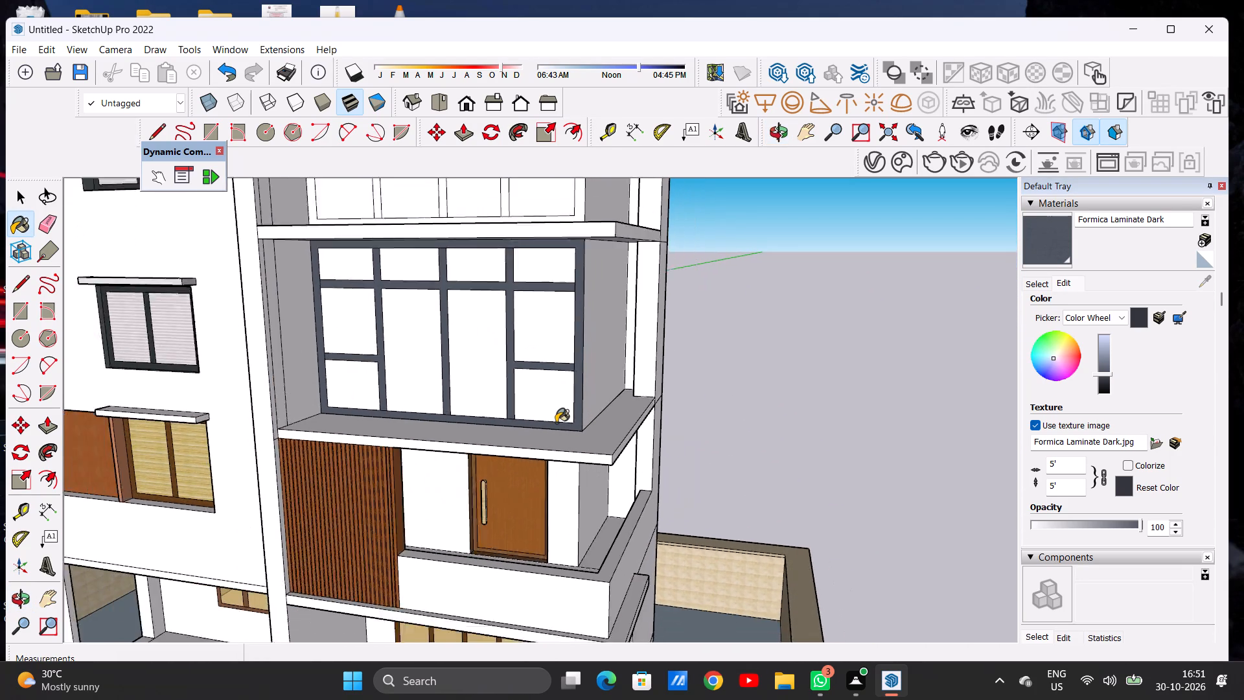
pyautogui.scroll(-1, 556, 423)
pyautogui.scroll(7, 556, 423)
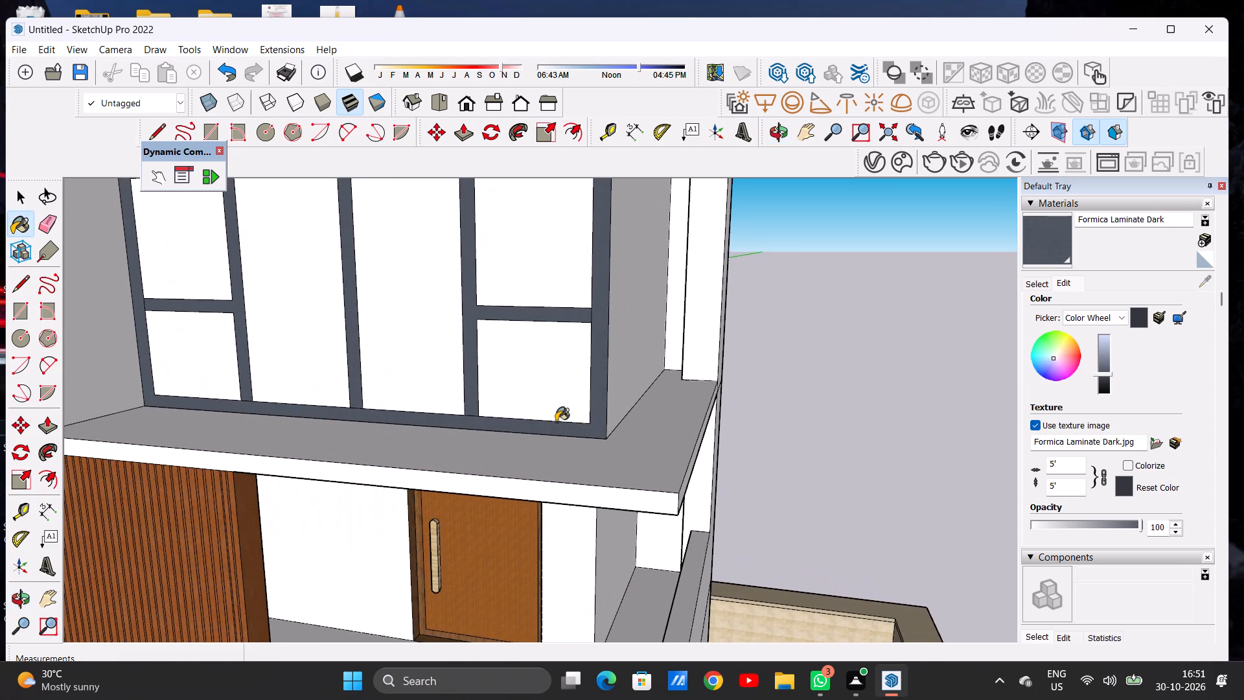
# Undo the large second-floor window's dark painting and colour change, back to before its outer frame was painted.
pyautogui.hotkey('ctrl', 'z')
pyautogui.click(812, 360)
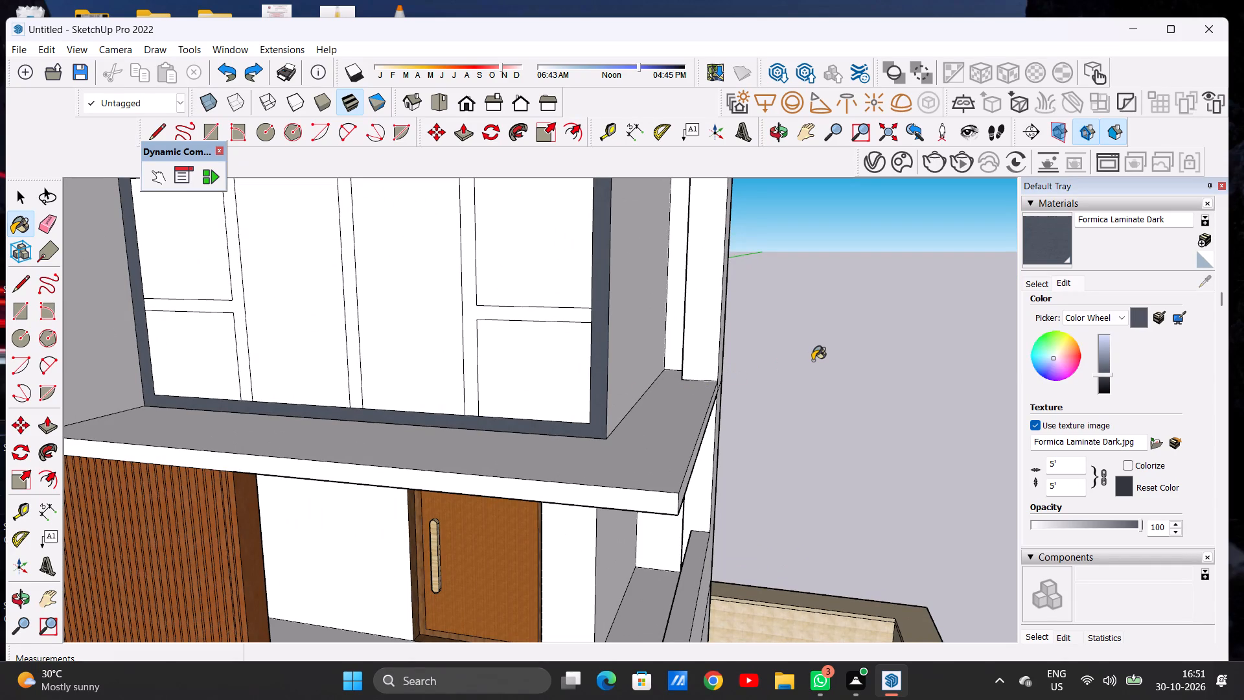
pyautogui.hotkey('ctrl', 'z')
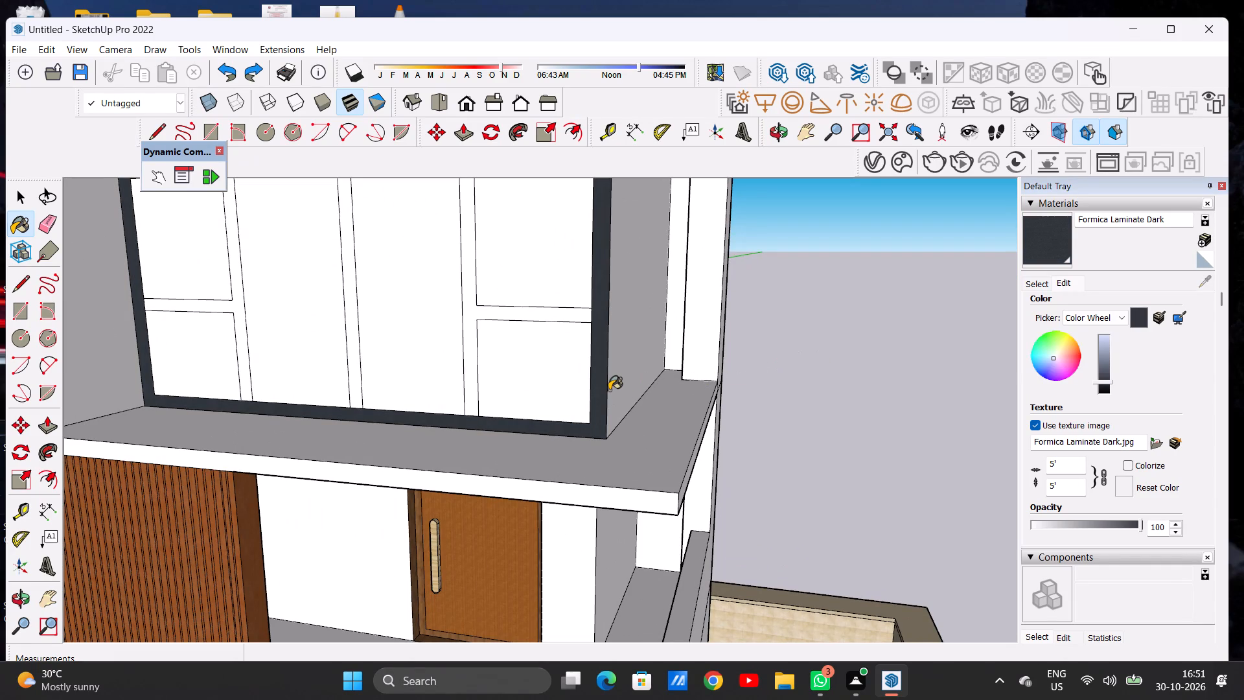
pyautogui.hotkey('ctrl', 'z')
# Push/Pull the outer frame of the large second-floor window outward by about 1' 9 11/16".
pyautogui.scroll(-15, 678, 391)
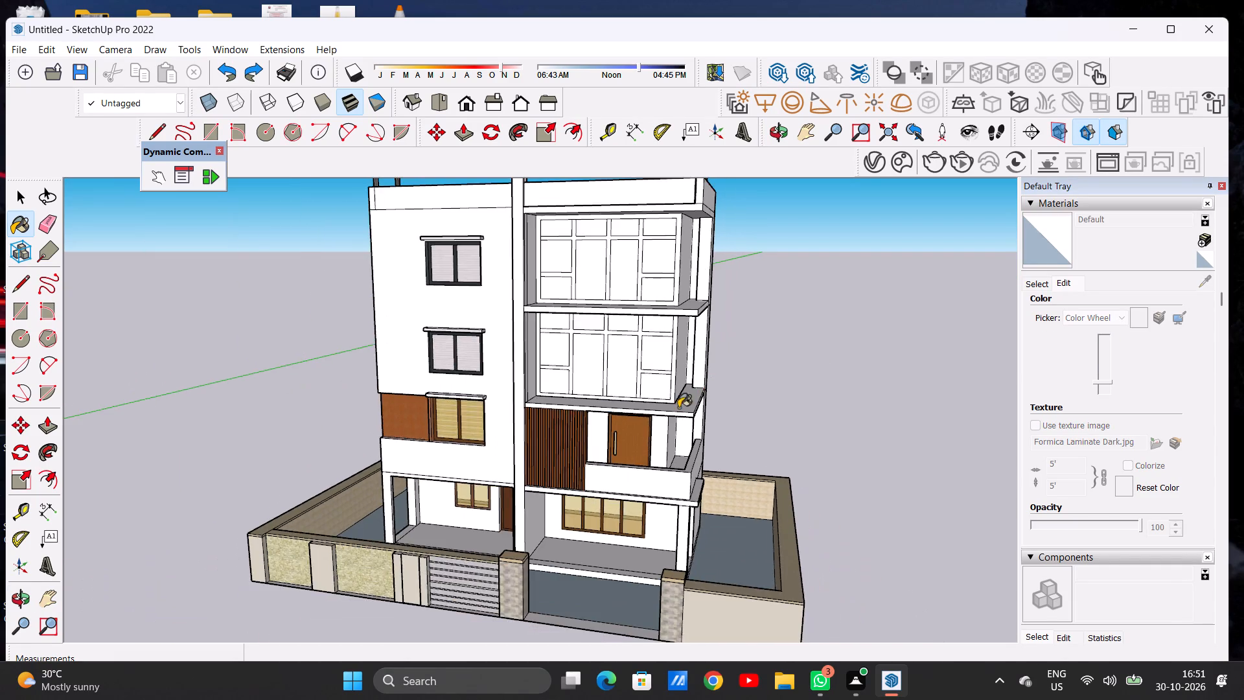
pyautogui.moveTo(678, 408); pyautogui.dragTo(676, 391, button='middle')
pyautogui.press('space')
pyautogui.scroll(3, 676, 391)
pyautogui.scroll(-1, 676, 391)
pyautogui.scroll(1, 676, 391)
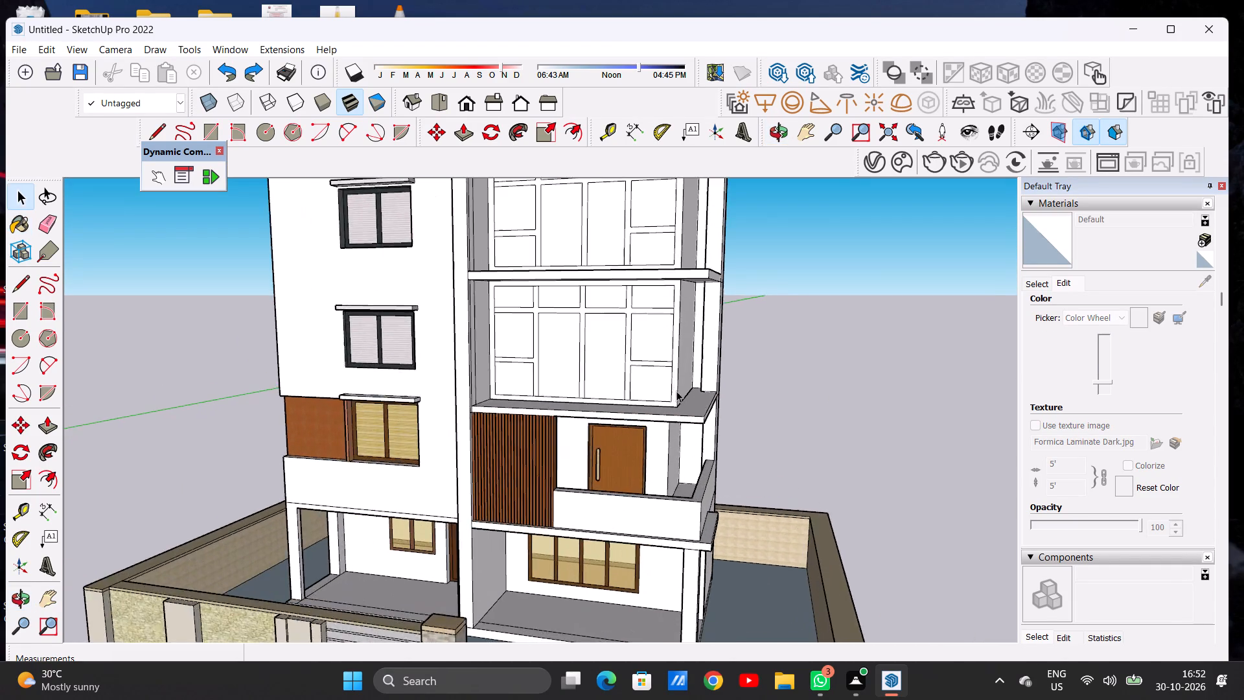
pyautogui.scroll(3, 676, 391)
pyautogui.scroll(-1, 670, 393)
pyautogui.scroll(4, 670, 393)
pyautogui.press('p')
pyautogui.scroll(3, 678, 395)
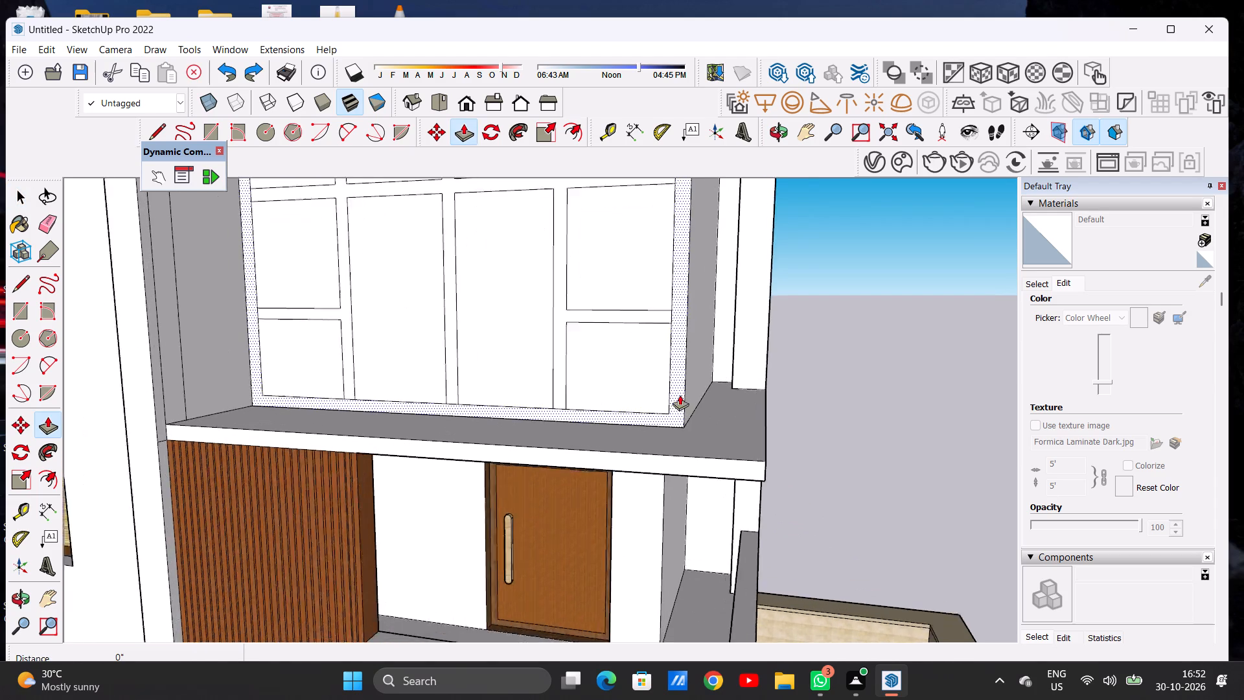
pyautogui.scroll(3, 680, 395)
pyautogui.moveTo(674, 405); pyautogui.dragTo(577, 471, button='middle')
pyautogui.scroll(6, 592, 481)
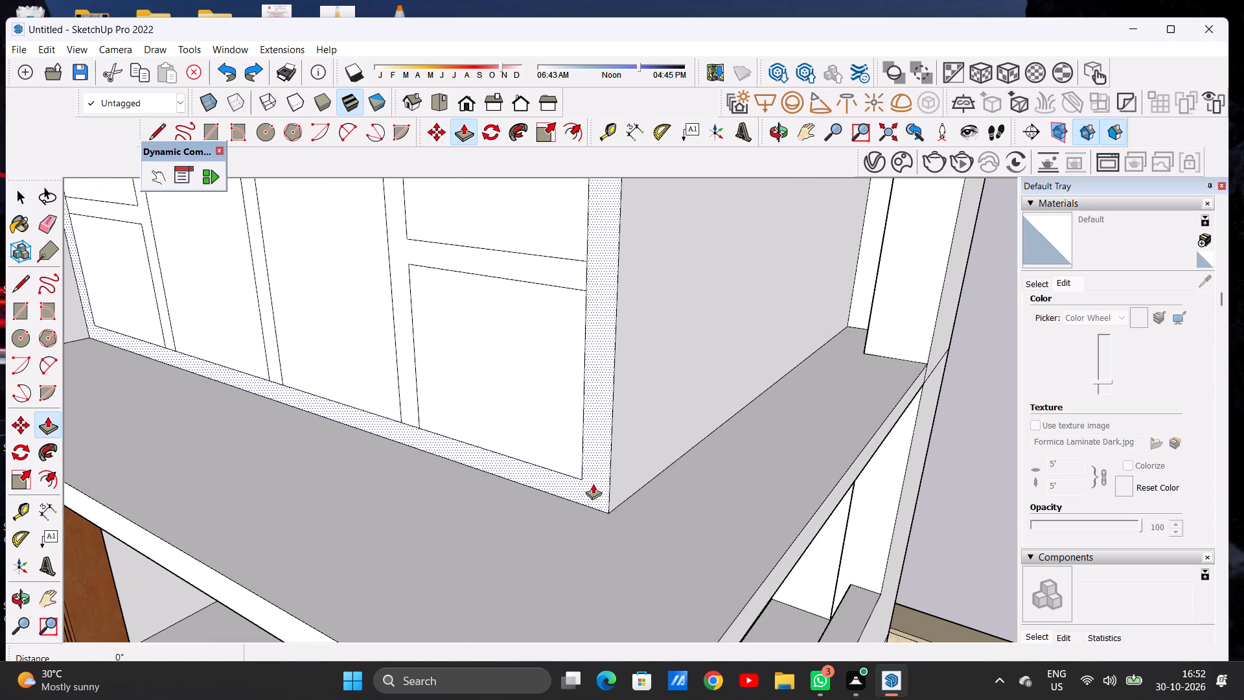
pyautogui.click(593, 484)
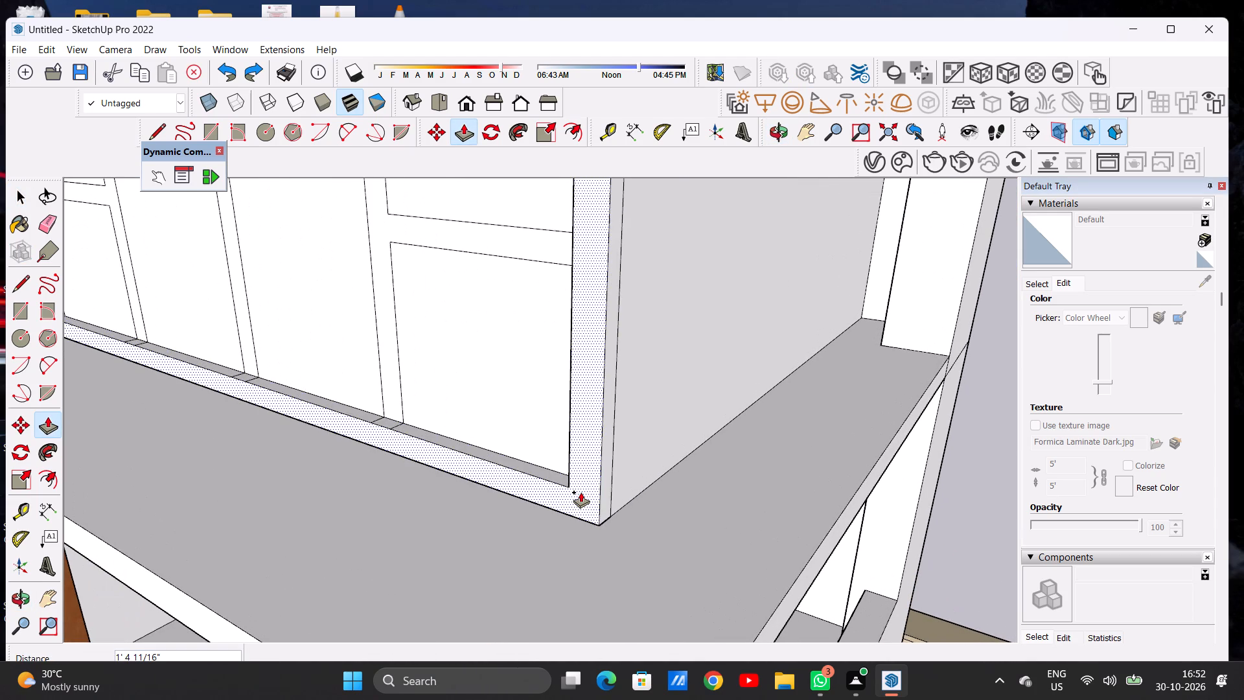
pyautogui.click(579, 497)
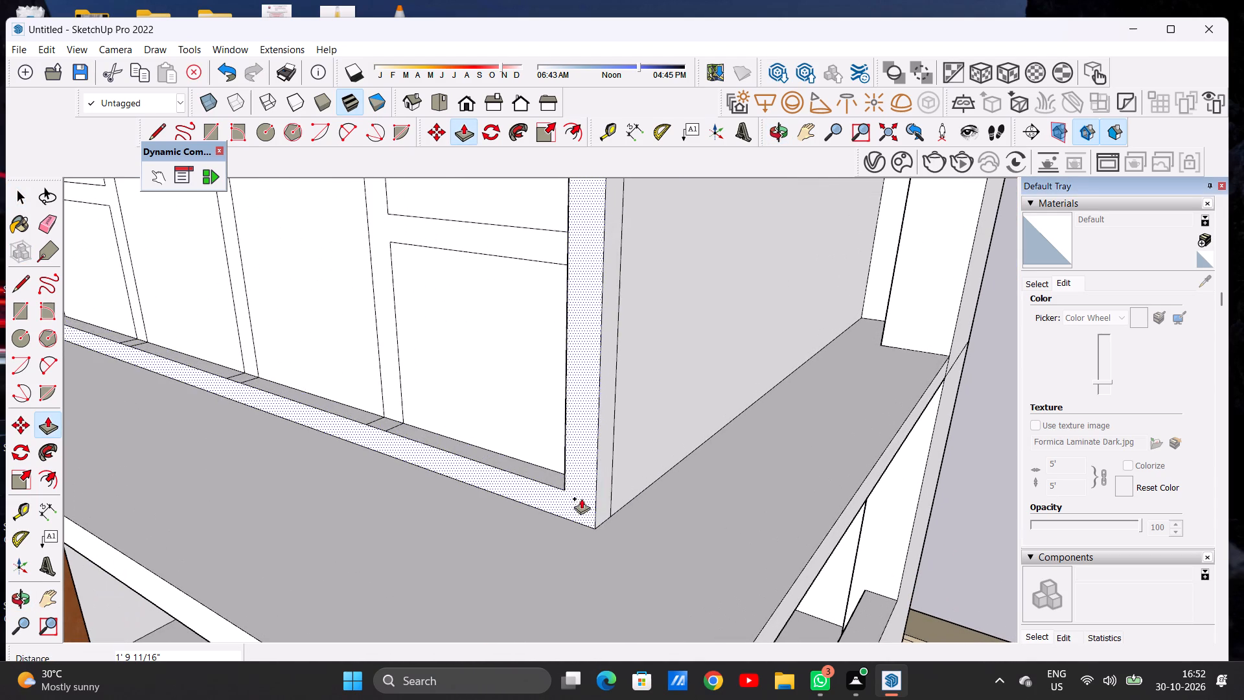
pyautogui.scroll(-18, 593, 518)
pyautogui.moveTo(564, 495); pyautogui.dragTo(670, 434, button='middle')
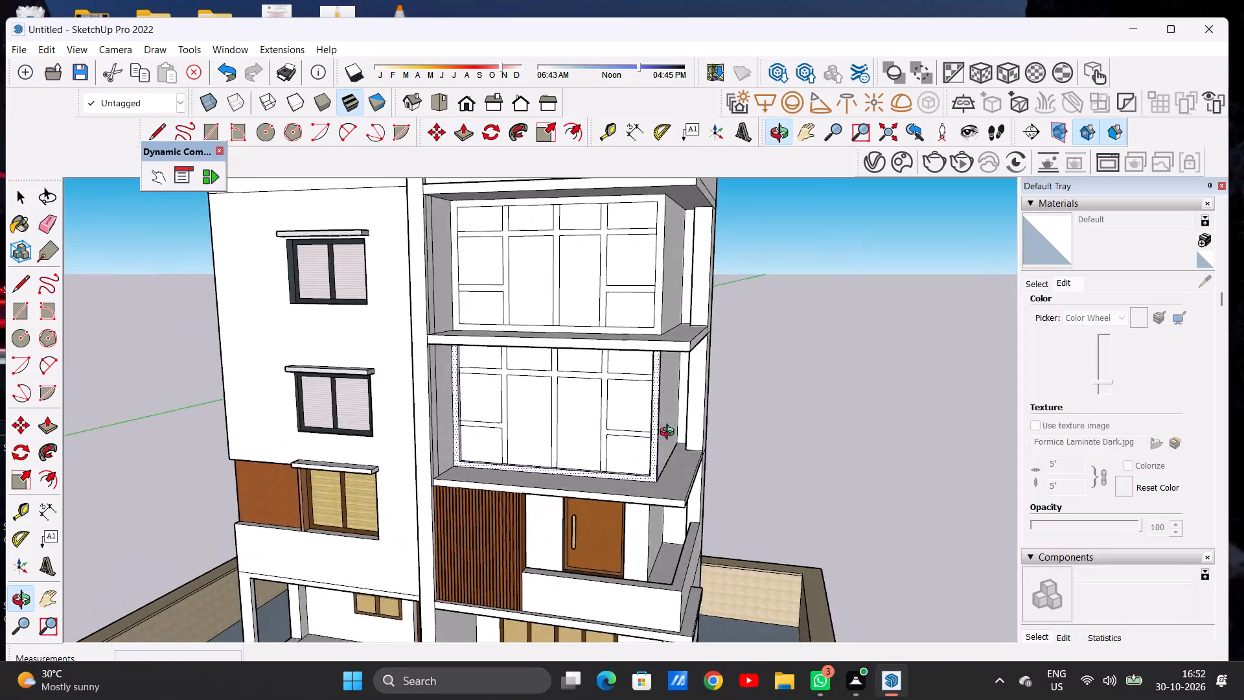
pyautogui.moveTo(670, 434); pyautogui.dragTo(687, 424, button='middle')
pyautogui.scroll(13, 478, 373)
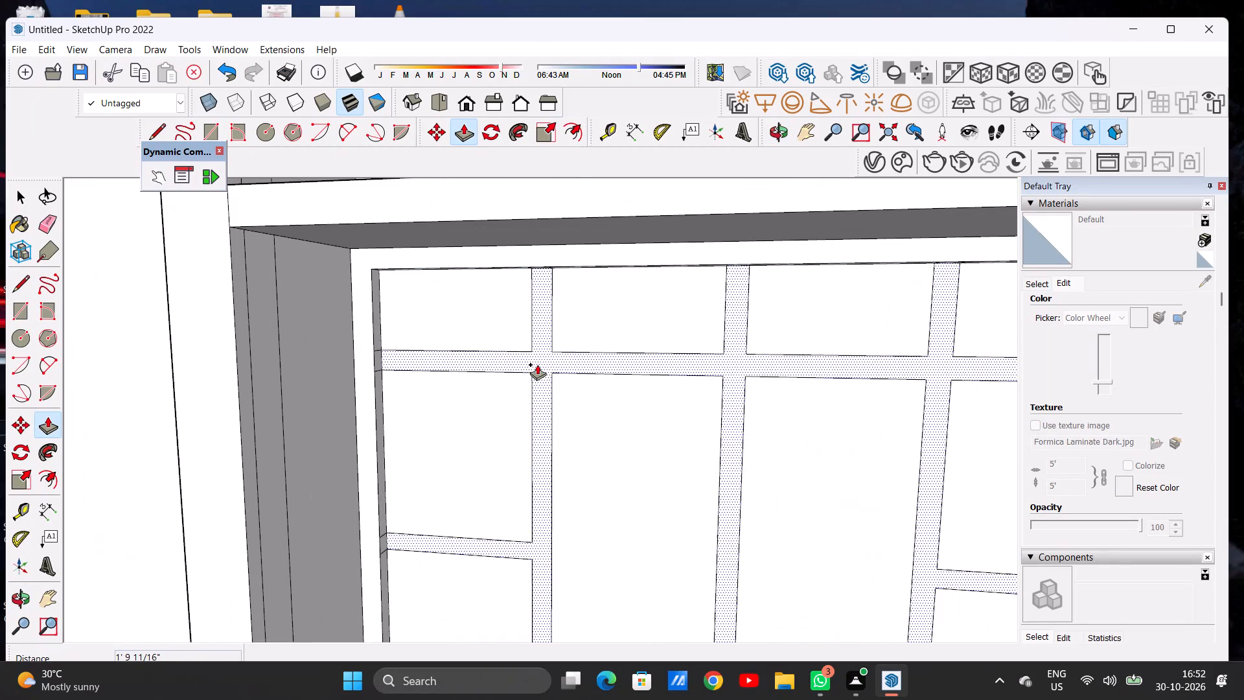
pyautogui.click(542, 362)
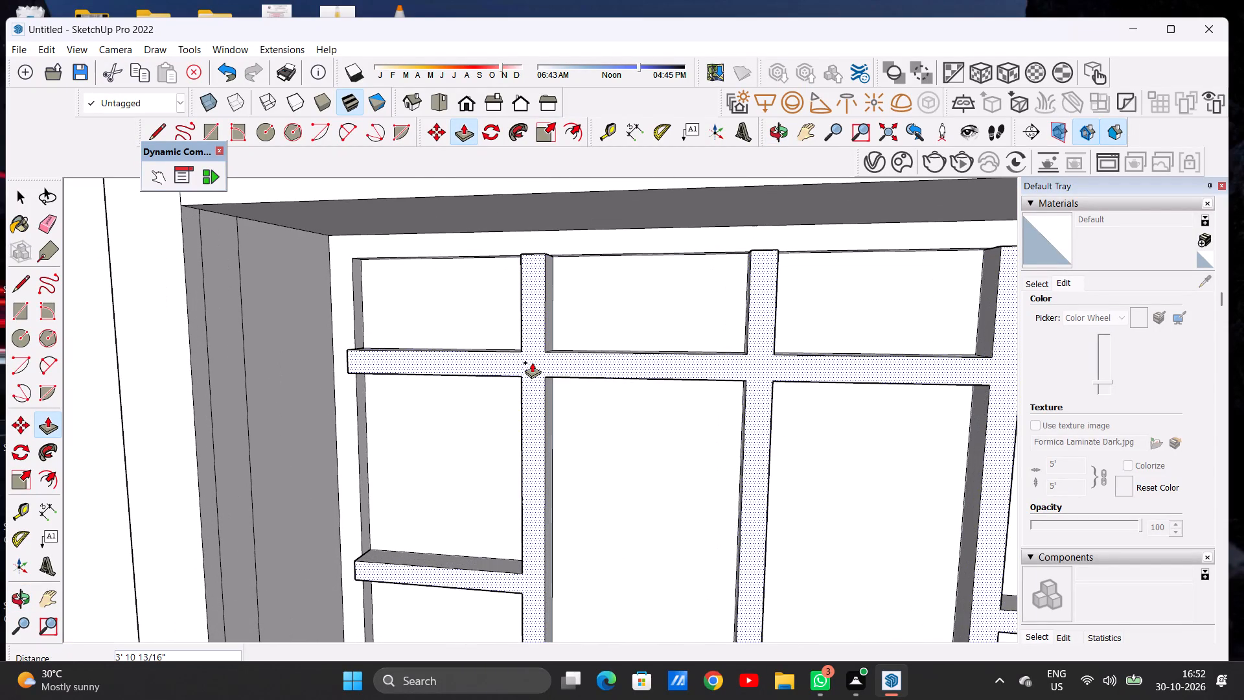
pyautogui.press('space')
# Push/Pull the large second-floor window's mullion grid outward 1' 9 11/16", flush with its outer frame.
pyautogui.scroll(-13, 559, 395)
pyautogui.moveTo(660, 395); pyautogui.dragTo(571, 406, button='middle')
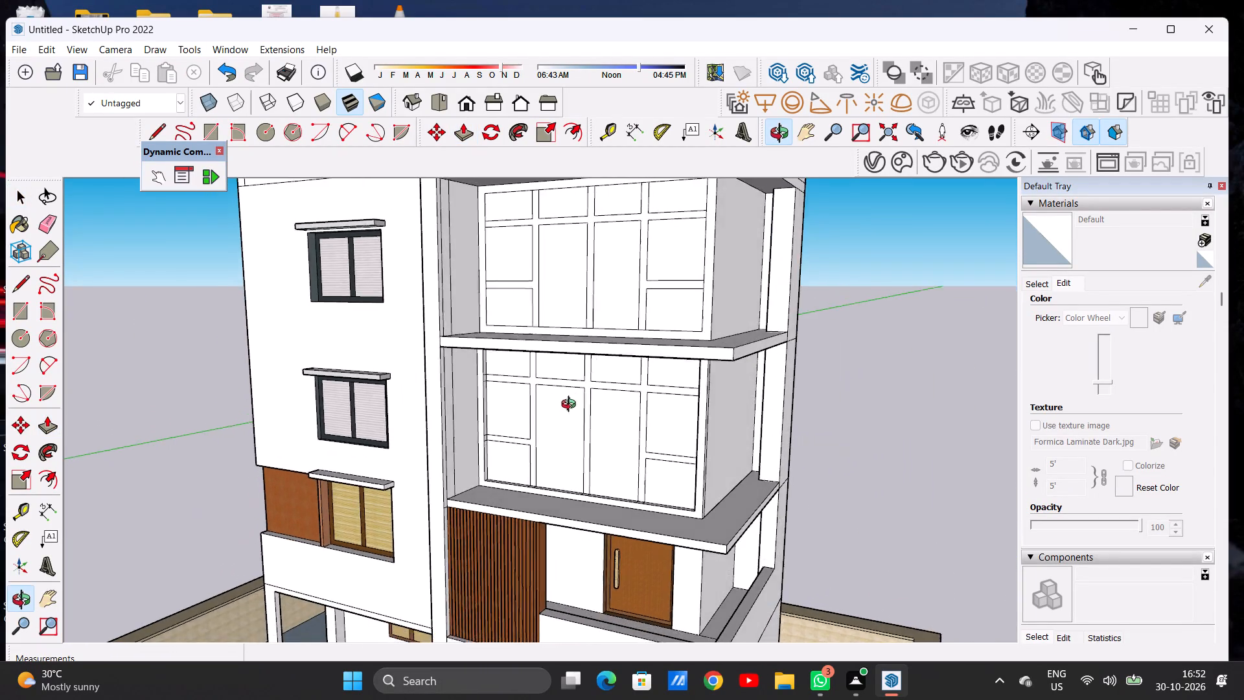
pyautogui.moveTo(571, 406); pyautogui.dragTo(567, 407, button='middle')
pyautogui.scroll(2, 662, 399)
pyautogui.scroll(-1, 671, 398)
pyautogui.scroll(5, 680, 398)
pyautogui.scroll(-1, 701, 396)
pyautogui.scroll(10, 701, 396)
pyautogui.press('p')
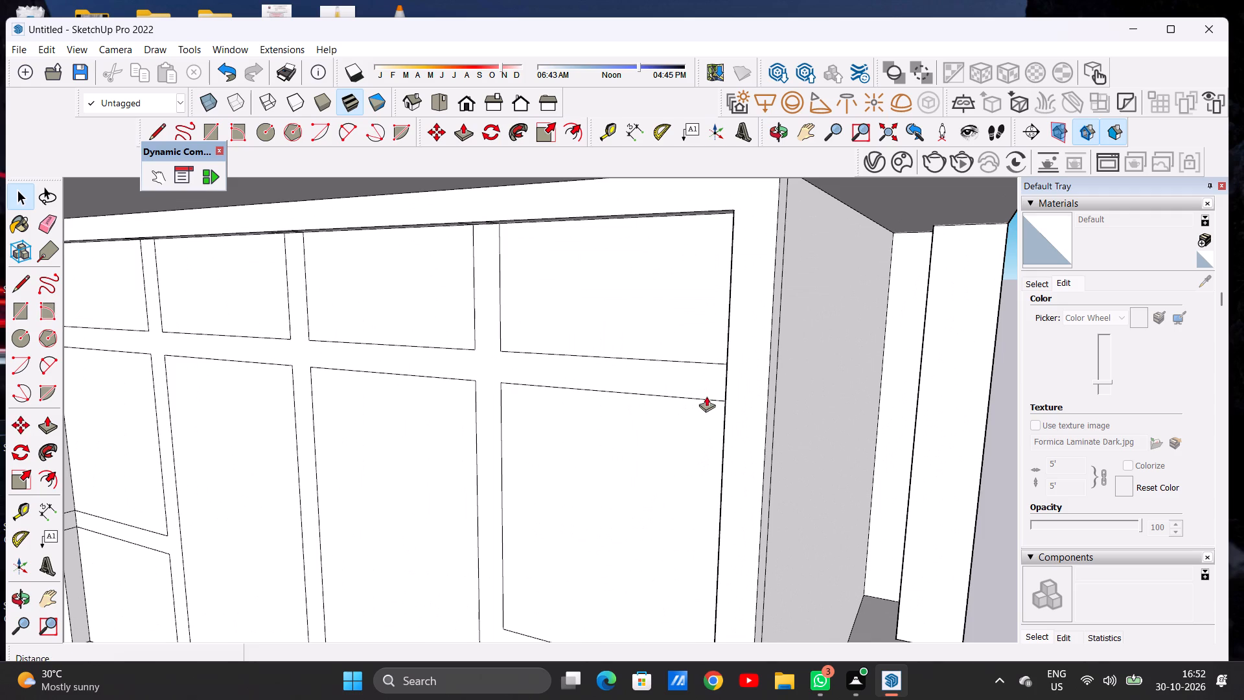
pyautogui.scroll(5, 713, 389)
pyautogui.click(710, 378)
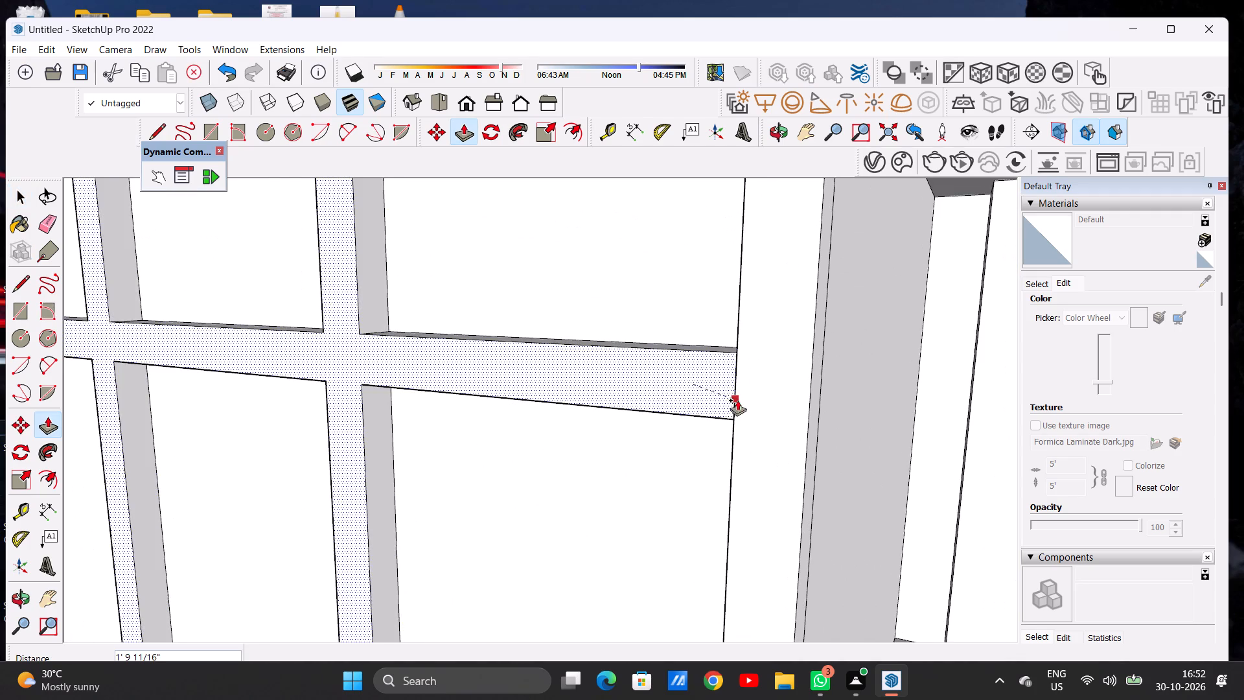
pyautogui.click(743, 417)
pyautogui.press('space')
# Push/Pull the outer frame of the large third-floor window outward by about 1' 11 1/2".
pyautogui.scroll(-20, 644, 384)
pyautogui.scroll(-4, 644, 384)
pyautogui.moveTo(546, 415); pyautogui.dragTo(590, 414, button='middle')
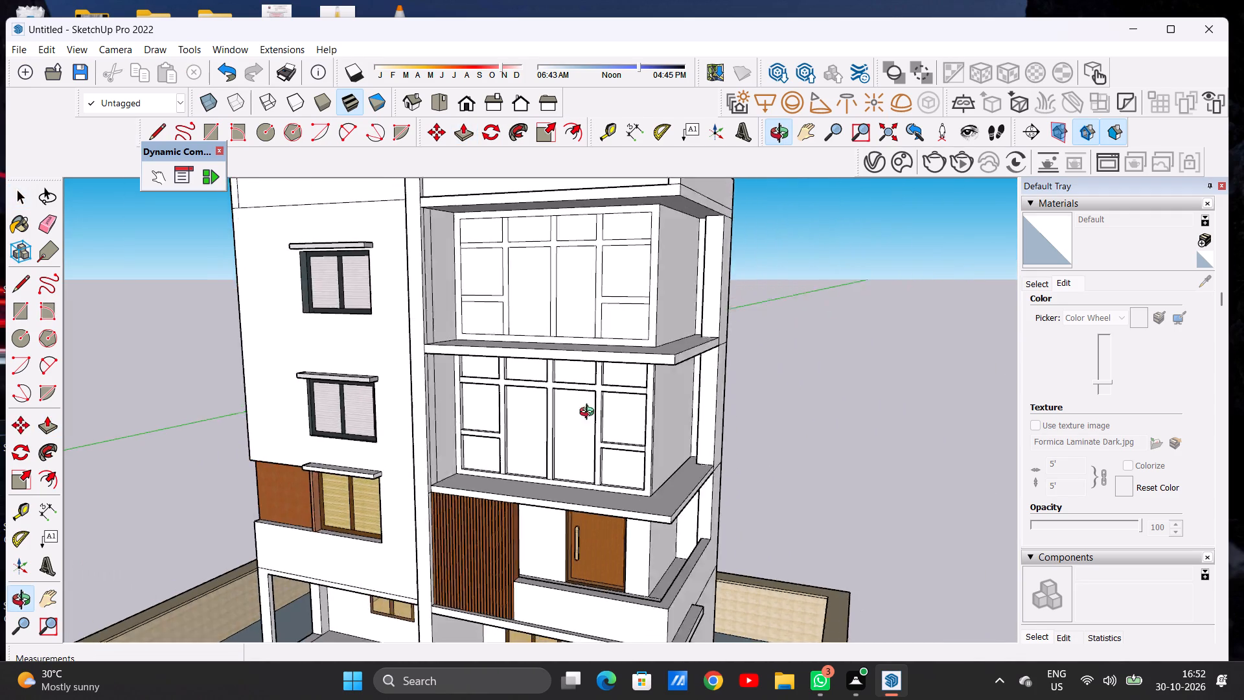
pyautogui.moveTo(590, 414); pyautogui.dragTo(627, 408, button='middle')
pyautogui.scroll(-7, 509, 426)
pyautogui.scroll(3, 596, 350)
pyautogui.scroll(-1, 597, 349)
pyautogui.scroll(4, 597, 349)
pyautogui.scroll(-1, 595, 382)
pyautogui.scroll(6, 595, 384)
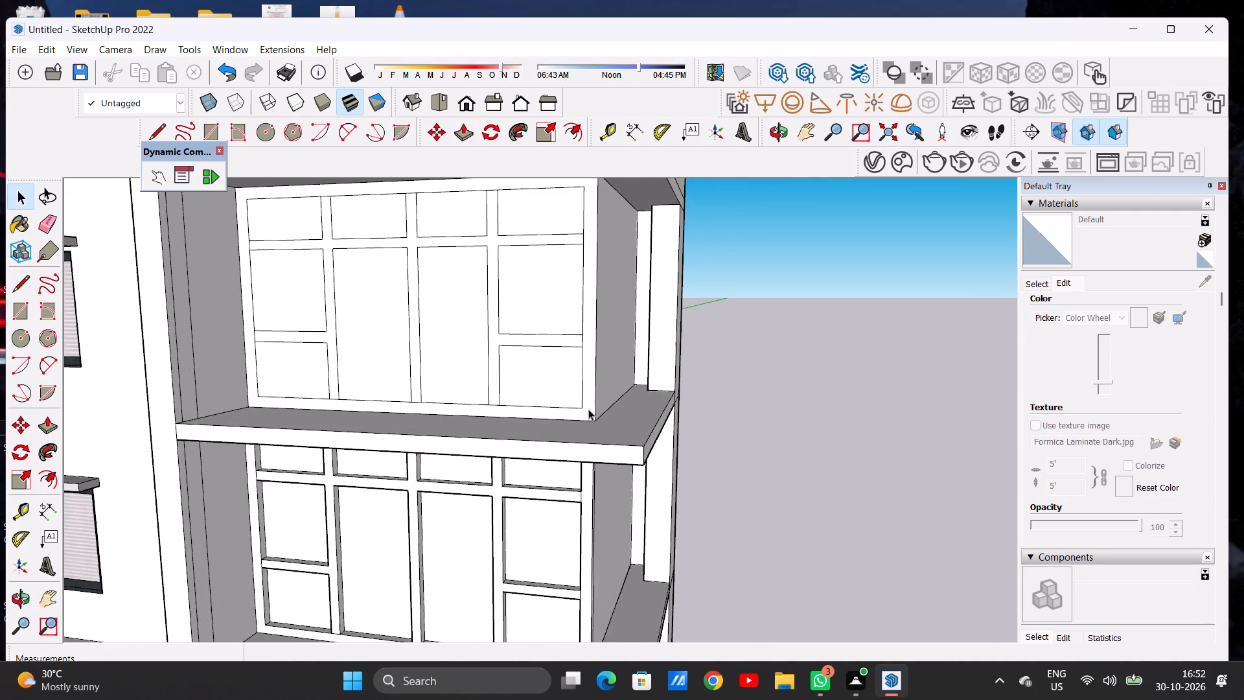
pyautogui.moveTo(581, 415); pyautogui.dragTo(555, 423, button='middle')
pyautogui.scroll(3, 558, 417)
pyautogui.scroll(-1, 558, 417)
pyautogui.scroll(1, 558, 417)
pyautogui.press('p')
pyautogui.scroll(4, 580, 408)
pyautogui.click(582, 408)
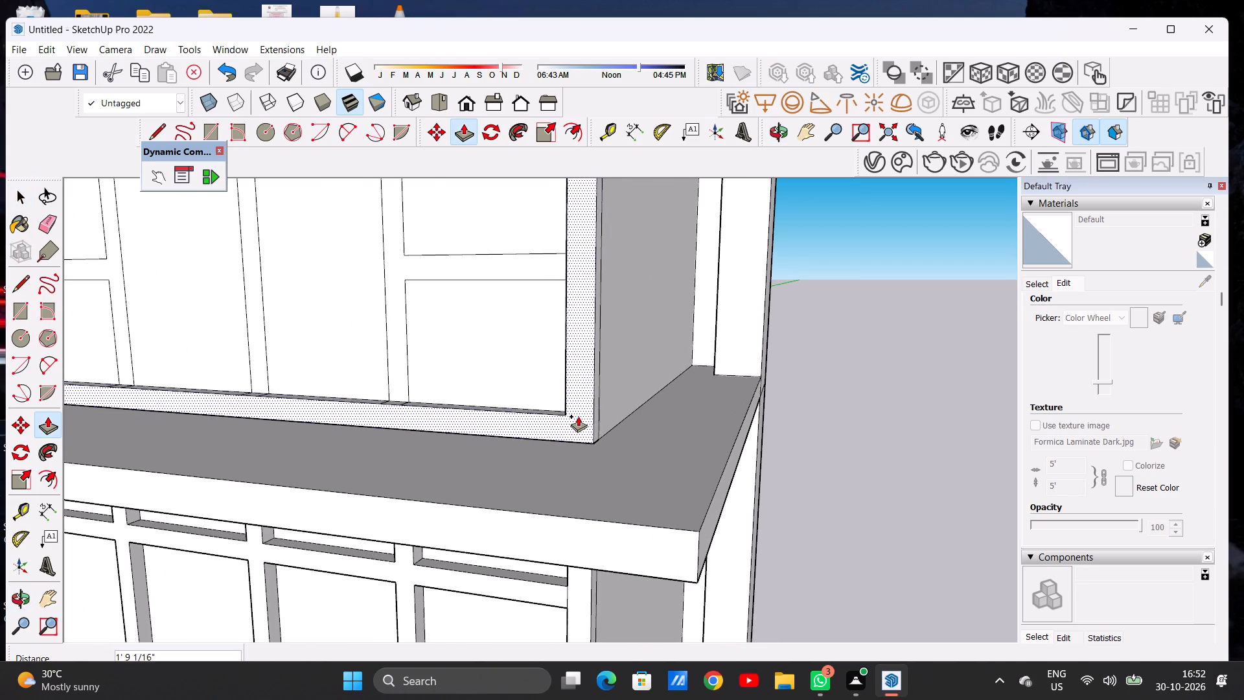
pyautogui.moveTo(582, 414); pyautogui.dragTo(503, 448, button='middle')
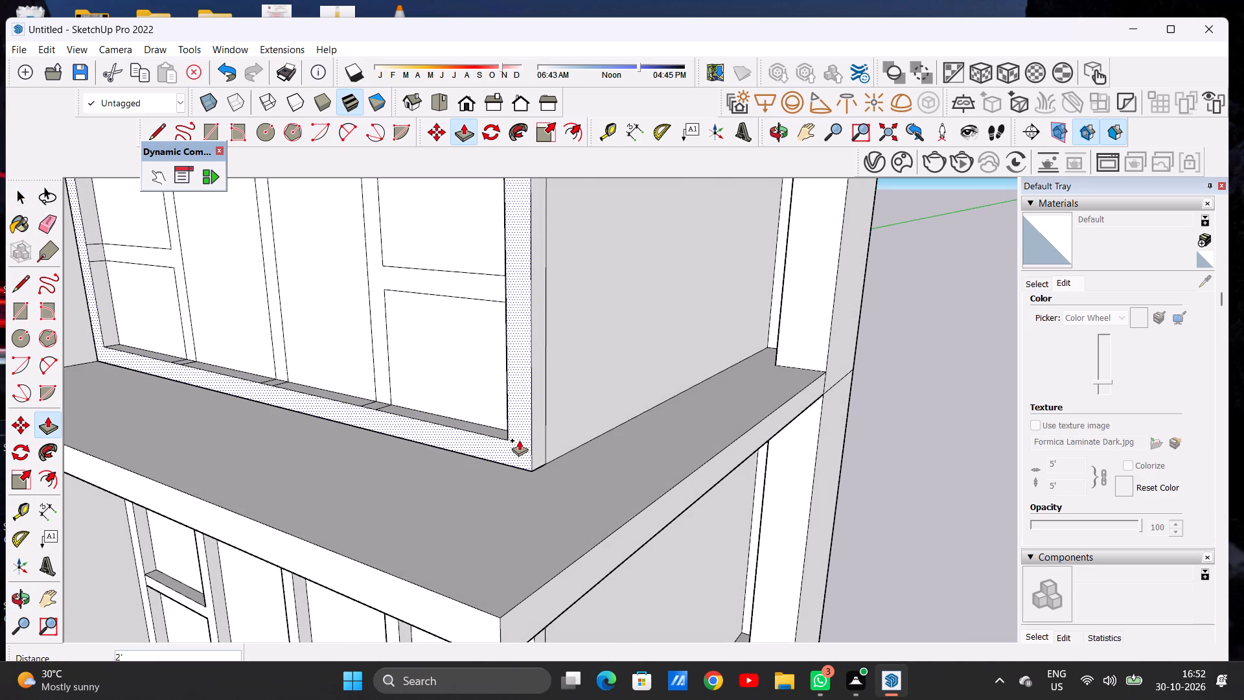
pyautogui.click(520, 441)
pyautogui.scroll(-10, 544, 439)
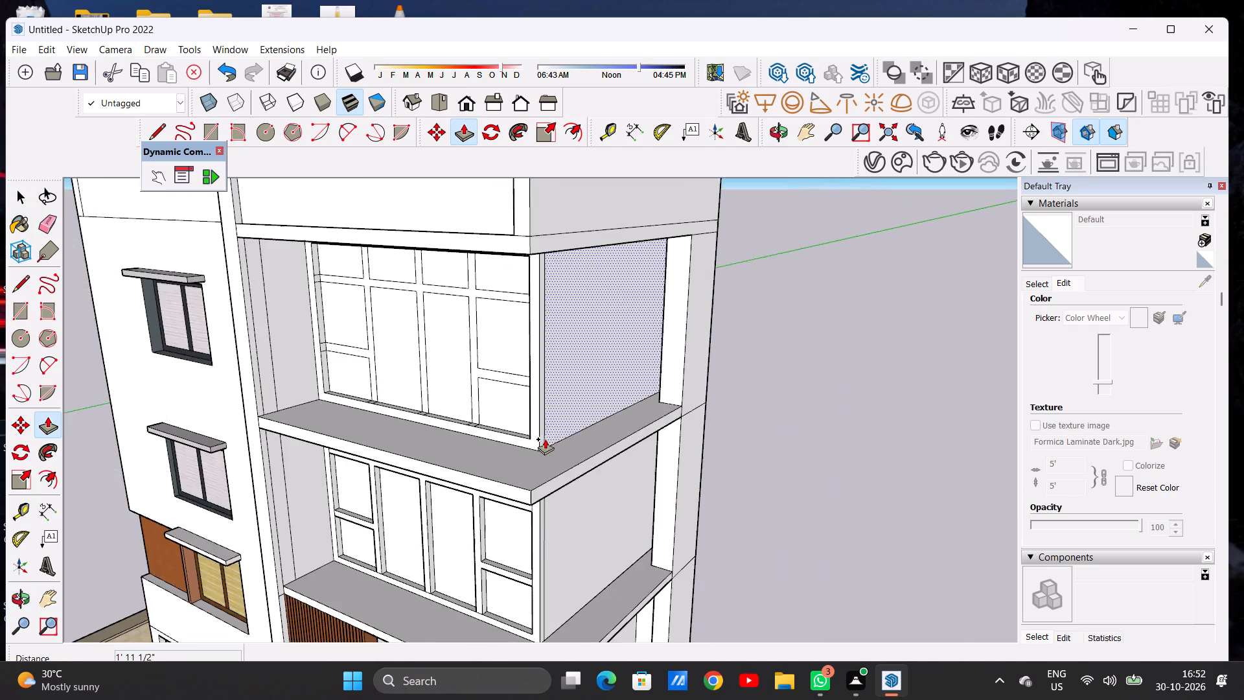
# Push/Pull the large third-floor window's mullion grid outward 1' 11 1/2", flush with its outer frame.
pyautogui.scroll(-6, 551, 435)
pyautogui.moveTo(496, 422); pyautogui.dragTo(664, 419, button='middle')
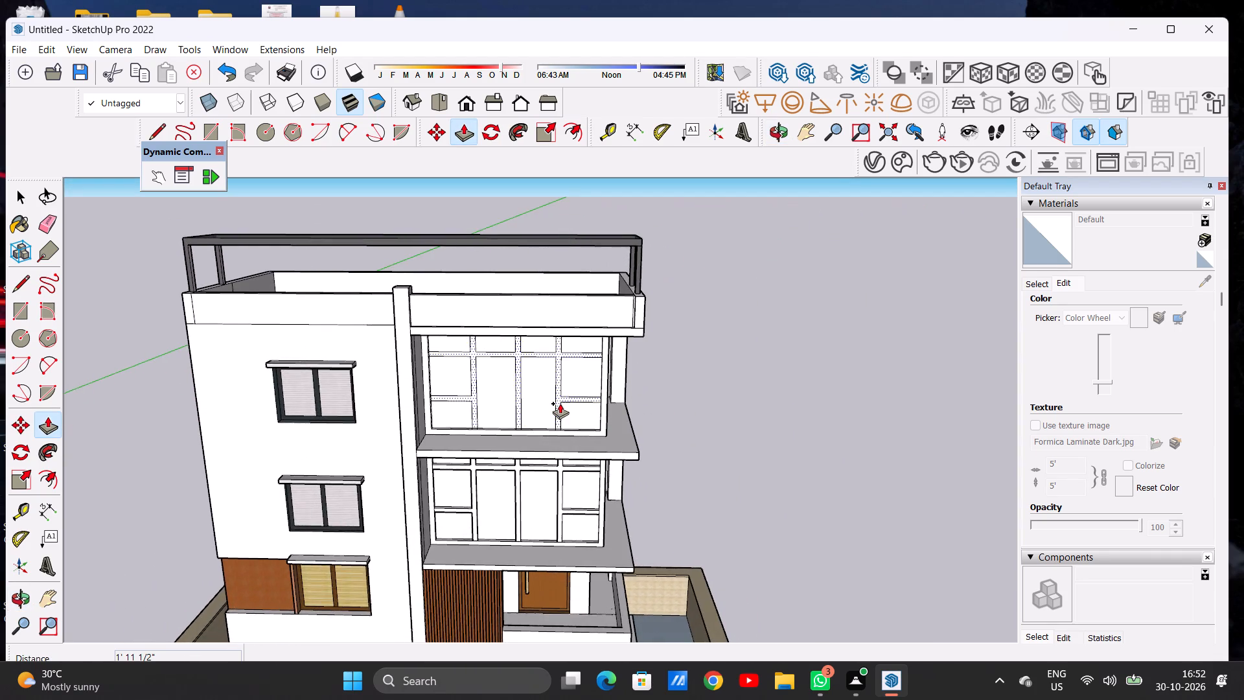
pyautogui.scroll(16, 568, 401)
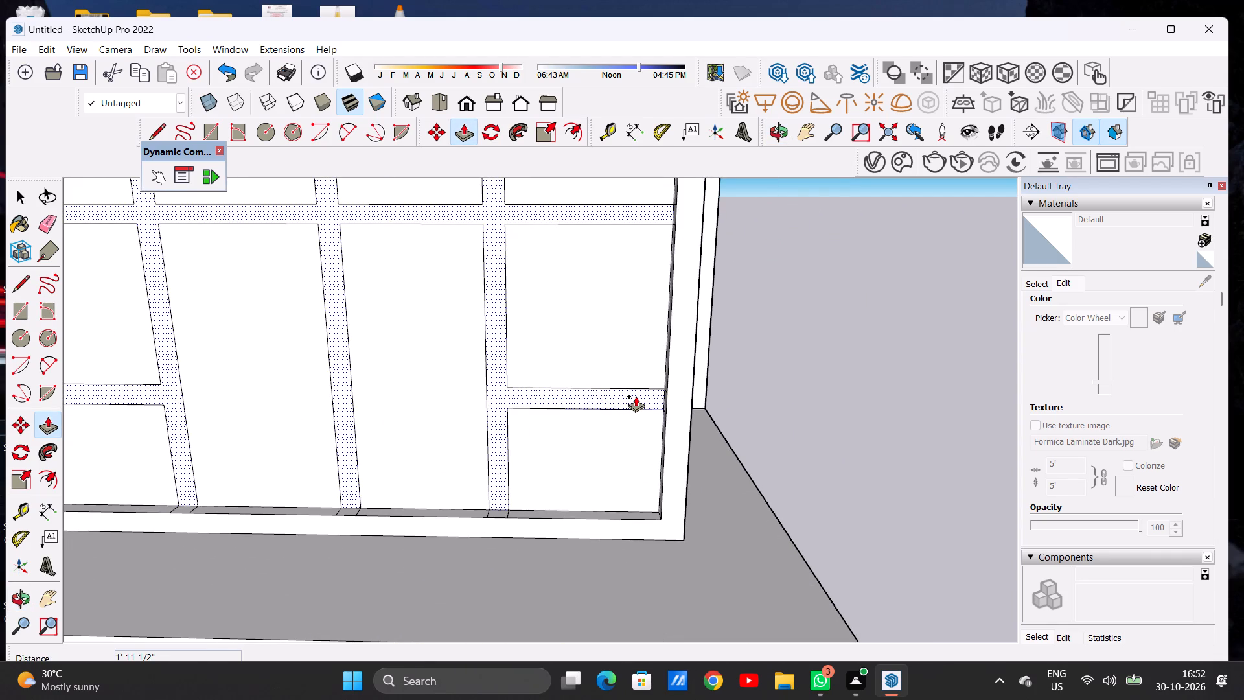
pyautogui.click(636, 396)
pyautogui.click(673, 391)
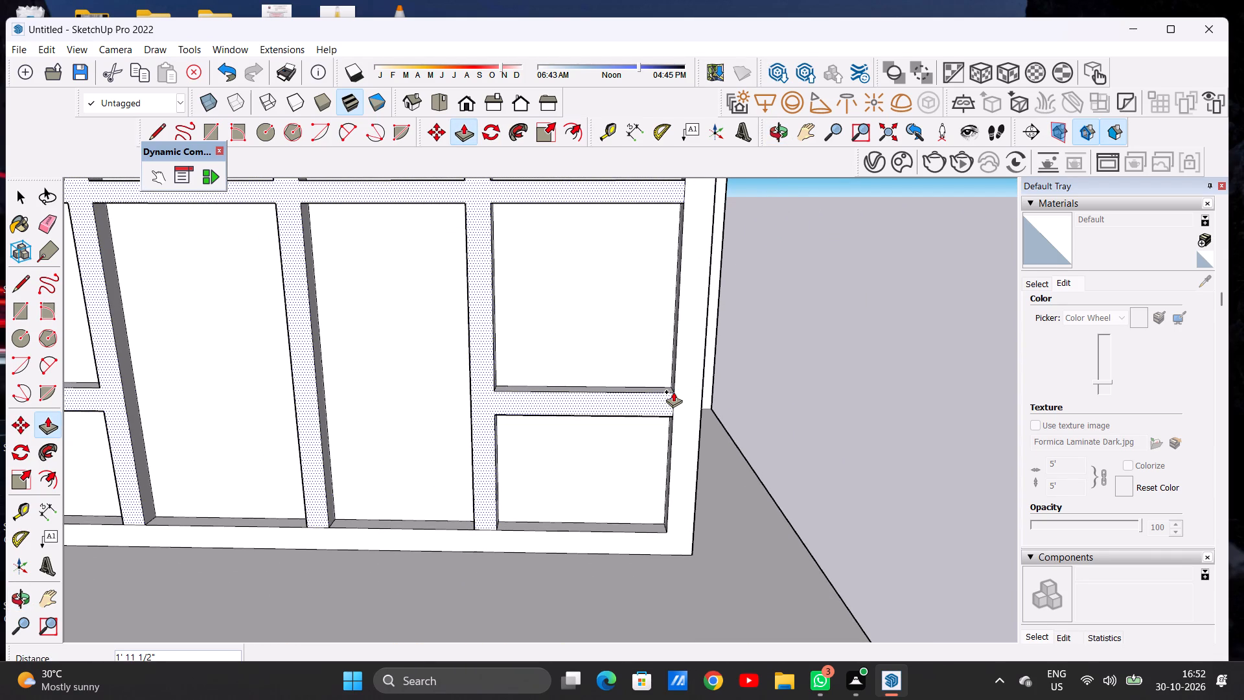
pyautogui.press('space')
# Examine the projecting frames and mullions of the two large upper windows across the facade.
pyautogui.scroll(-5, 577, 417)
pyautogui.scroll(1, 579, 421)
pyautogui.scroll(-1, 579, 421)
pyautogui.scroll(1, 579, 421)
pyautogui.scroll(-11, 531, 422)
pyautogui.scroll(1, 540, 420)
pyautogui.scroll(-7, 538, 410)
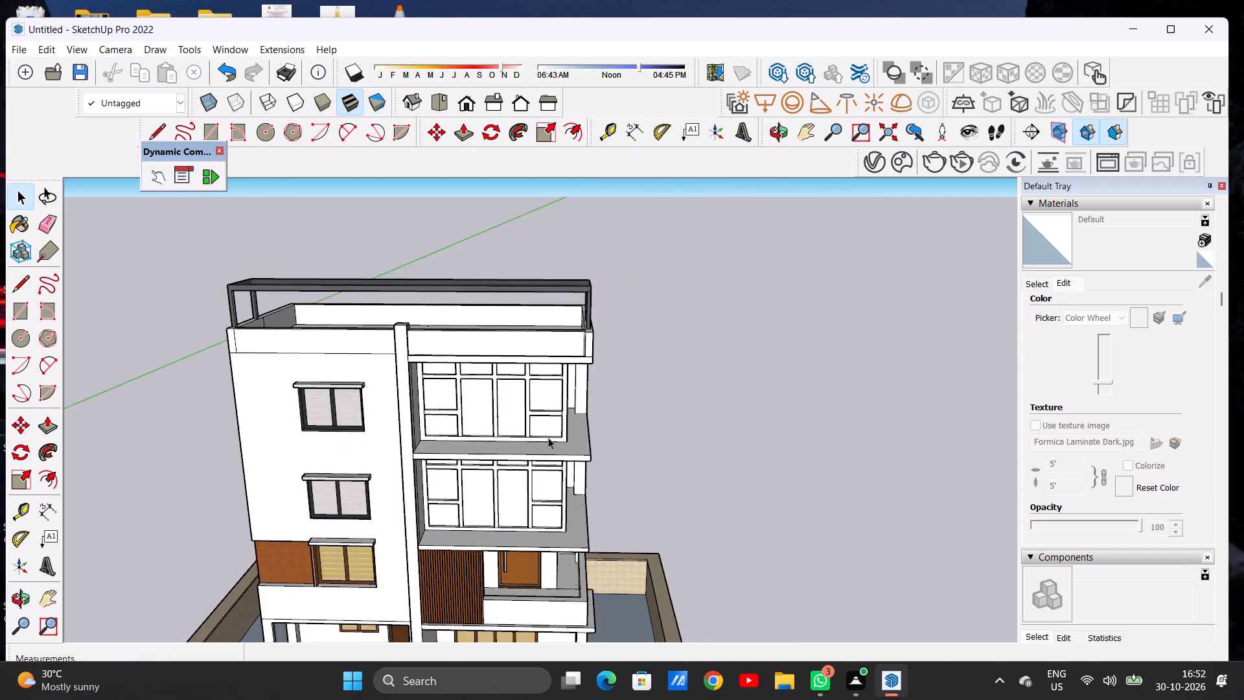
pyautogui.moveTo(548, 437); pyautogui.dragTo(552, 375, button='middle')
pyautogui.scroll(-7, 522, 377)
pyautogui.scroll(15, 513, 465)
pyautogui.moveTo(553, 441); pyautogui.dragTo(544, 426, button='middle')
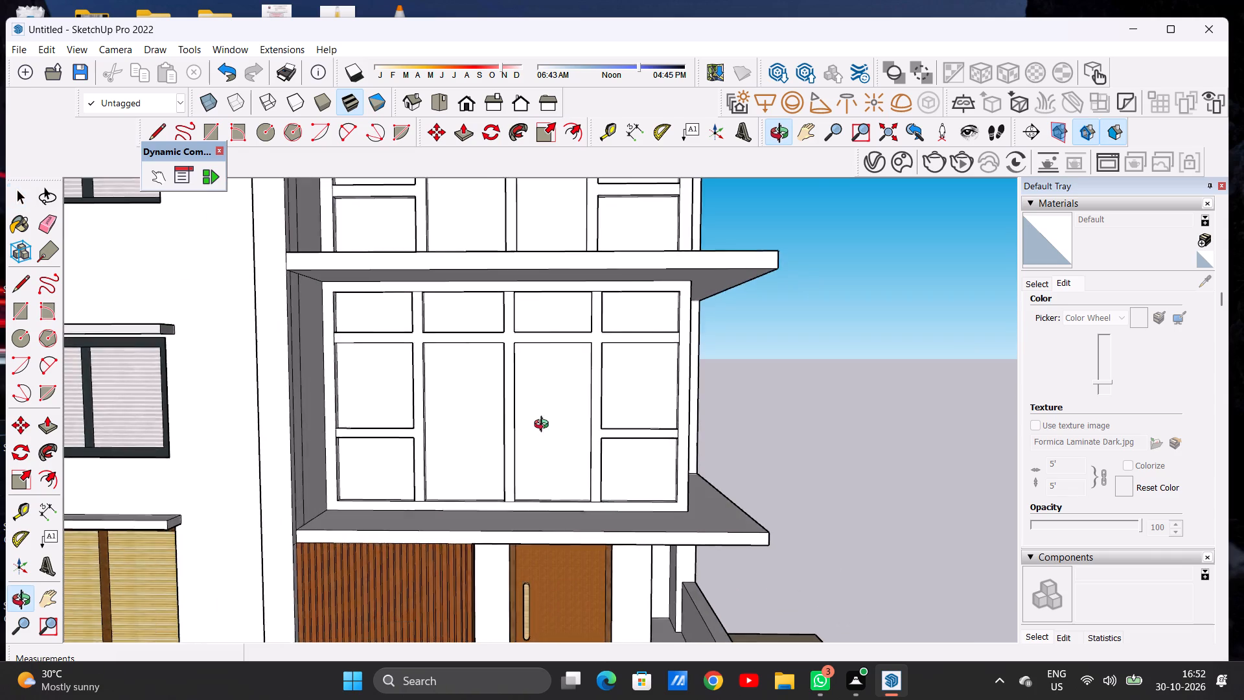
pyautogui.moveTo(544, 426); pyautogui.dragTo(537, 420, button='middle')
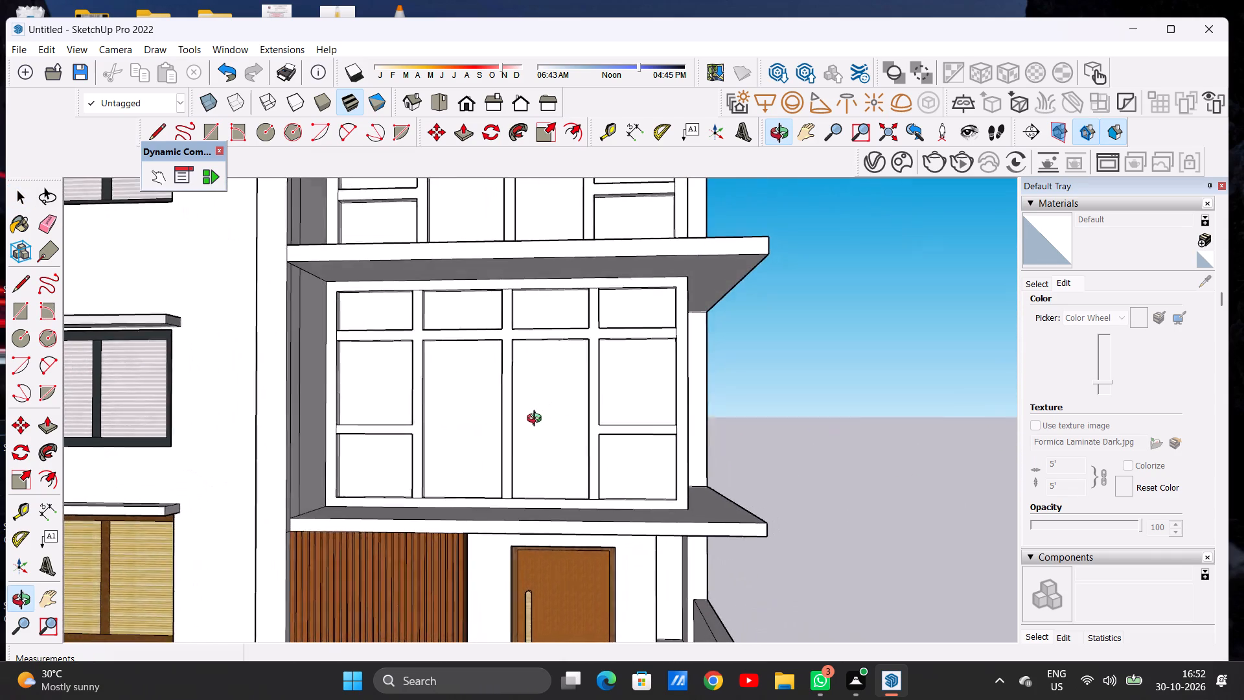
pyautogui.moveTo(537, 420); pyautogui.dragTo(538, 423, button='middle')
pyautogui.scroll(-12, 542, 408)
pyautogui.scroll(2, 590, 399)
pyautogui.scroll(-1, 590, 399)
pyautogui.scroll(3, 590, 399)
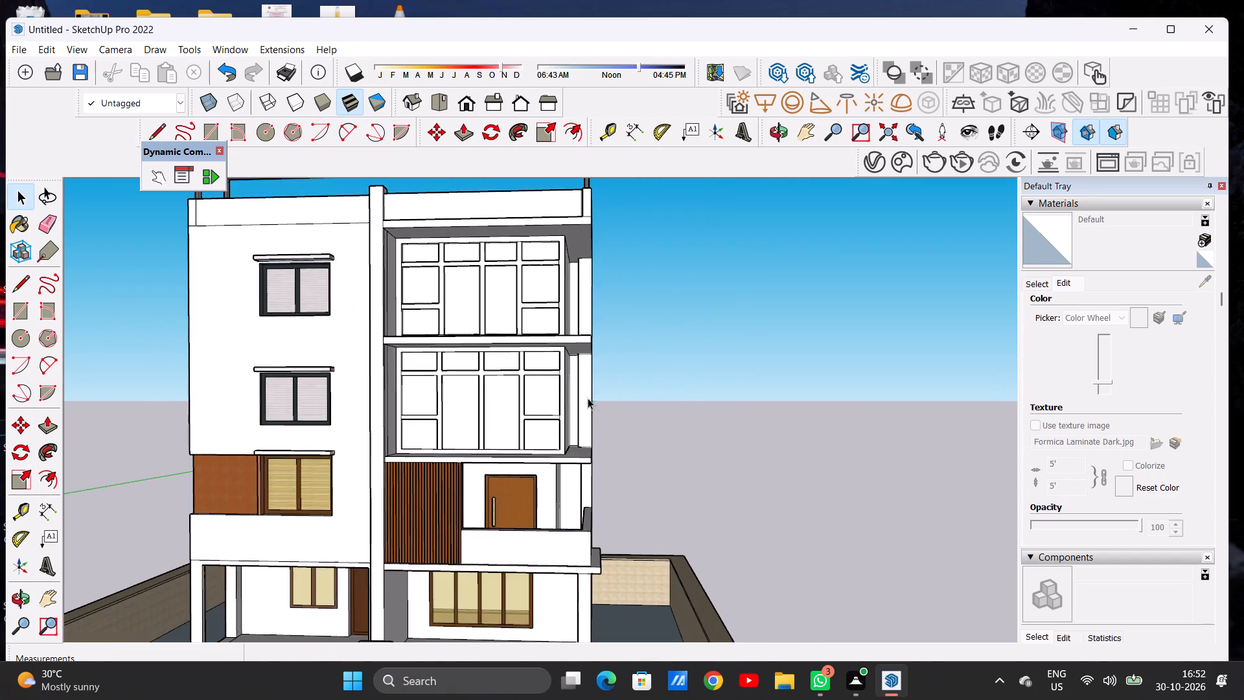
pyautogui.scroll(2, 588, 398)
pyautogui.scroll(-1, 564, 394)
pyautogui.scroll(1, 564, 394)
pyautogui.scroll(-1, 564, 394)
pyautogui.scroll(2, 564, 394)
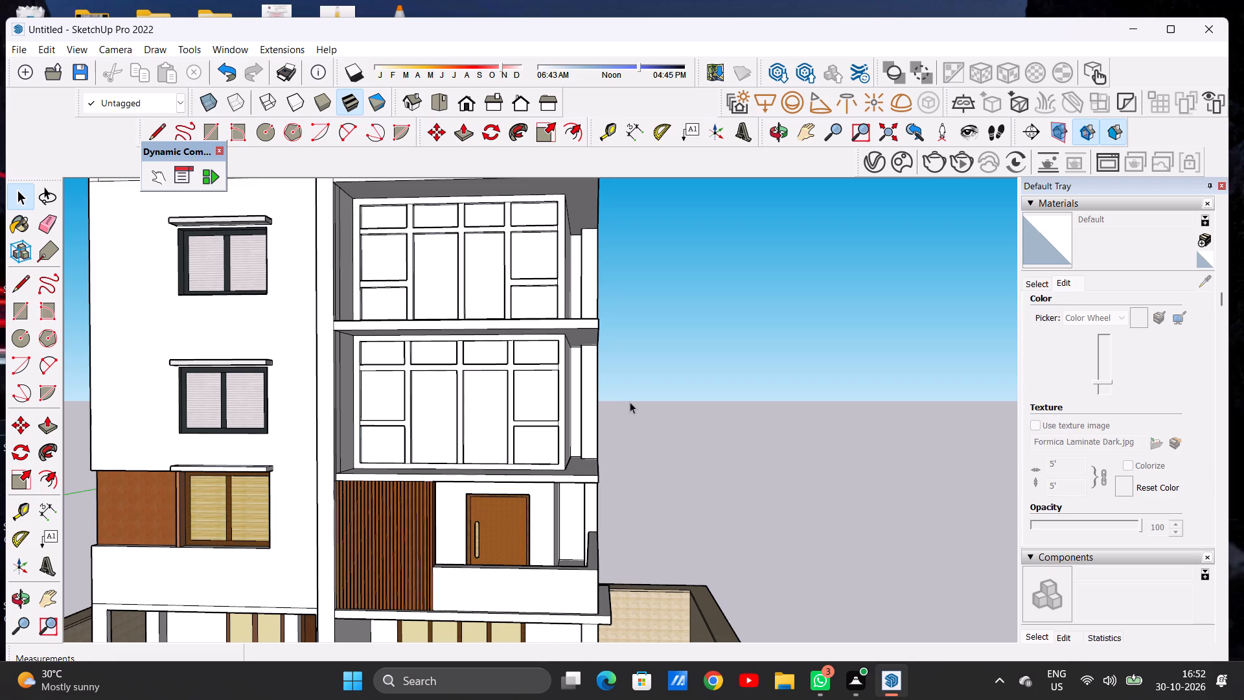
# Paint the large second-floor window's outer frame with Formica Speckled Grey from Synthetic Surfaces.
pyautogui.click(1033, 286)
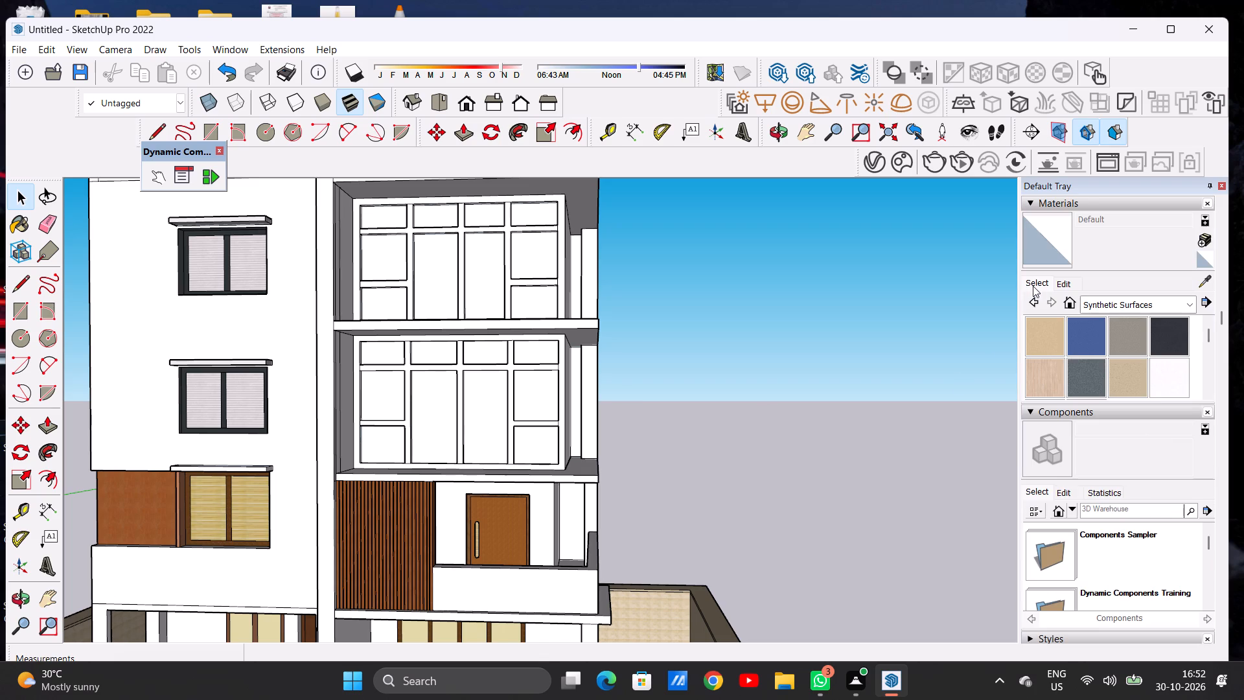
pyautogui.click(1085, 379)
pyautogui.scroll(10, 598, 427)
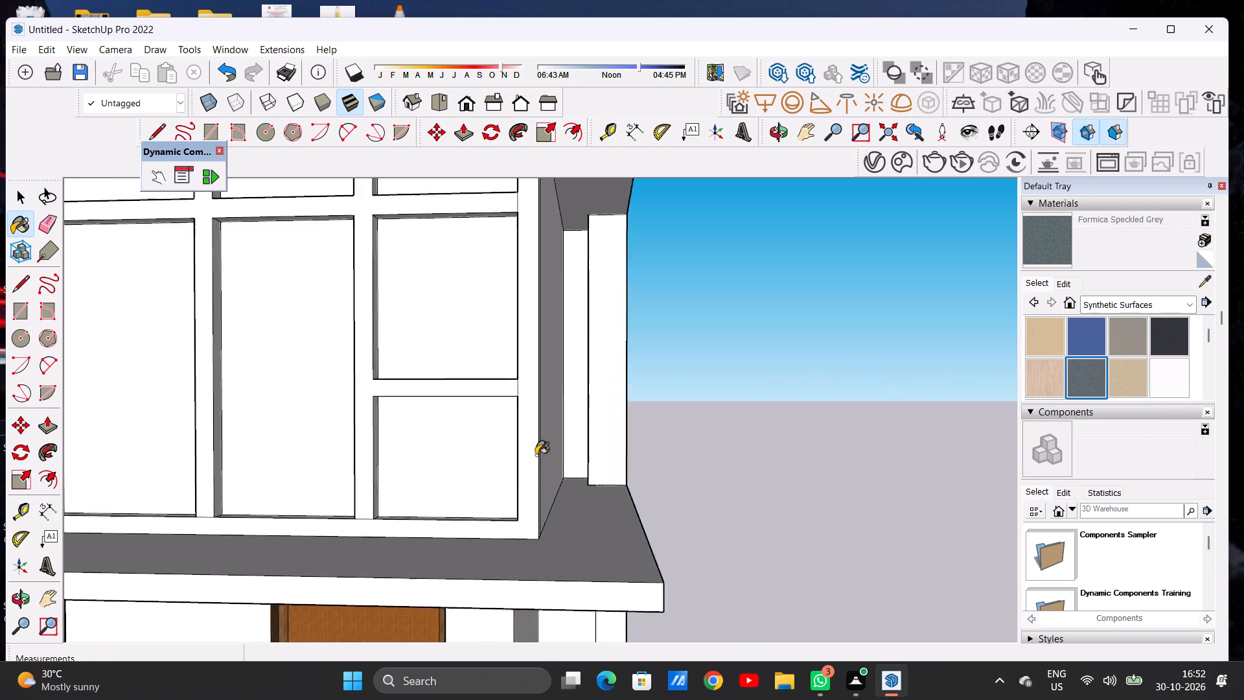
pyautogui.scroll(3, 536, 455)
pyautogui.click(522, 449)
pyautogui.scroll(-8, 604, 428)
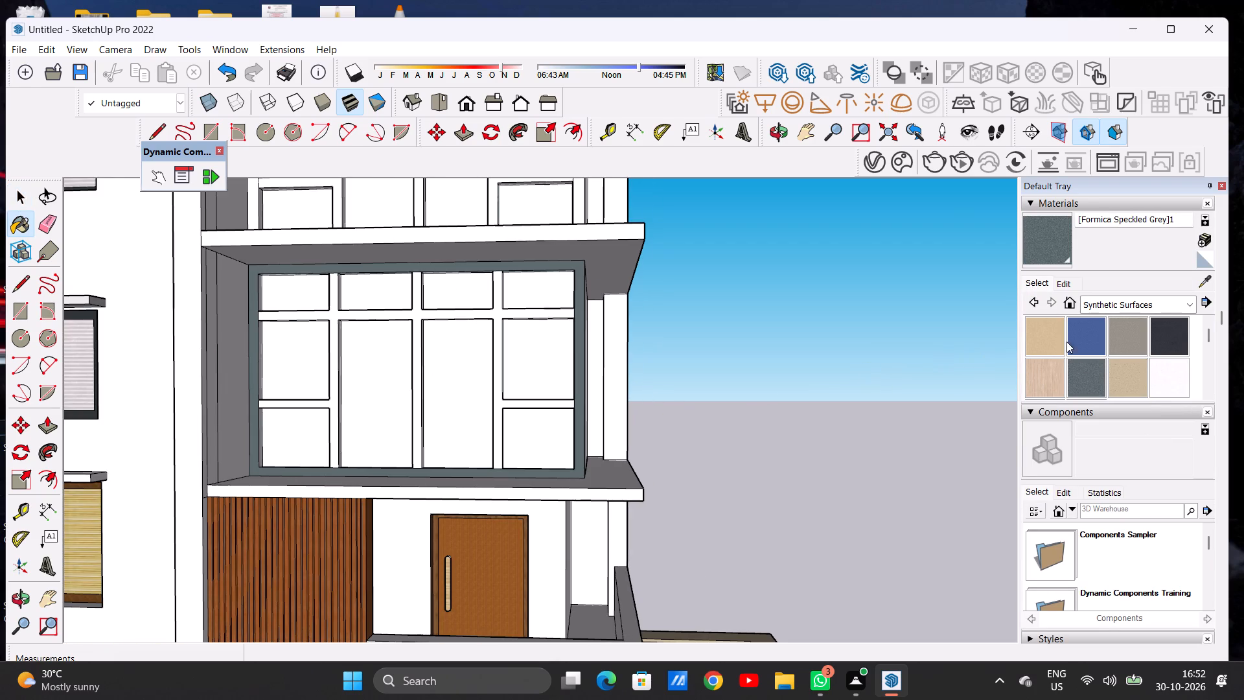
# Paint the front of the large second-floor window's outer frame with Formica Laminate Dark.
pyautogui.click(1167, 336)
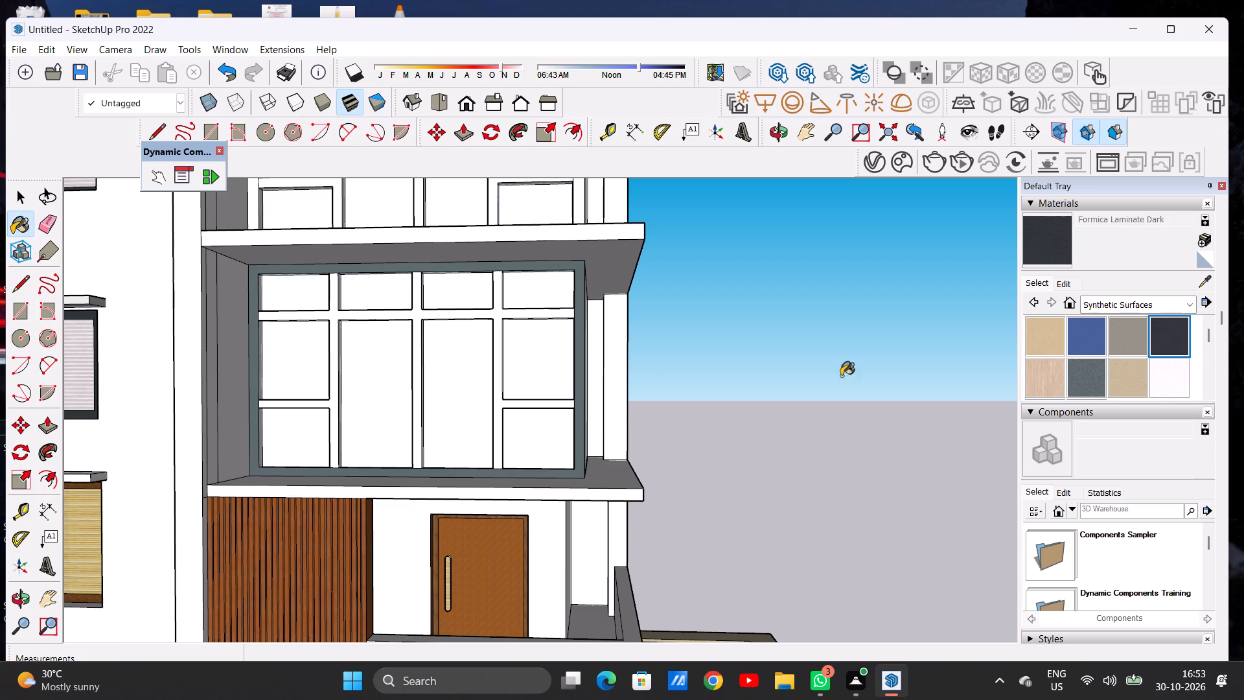
pyautogui.scroll(8, 579, 424)
pyautogui.click(578, 442)
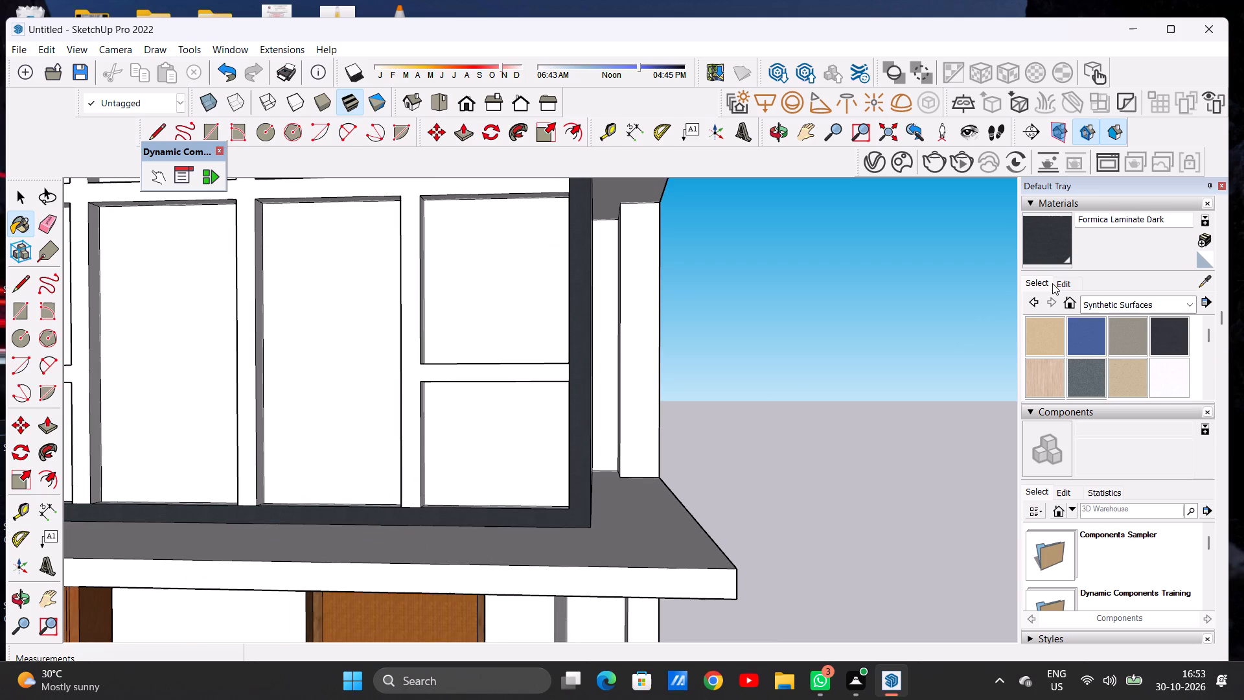
# Lighten the Formica Laminate Dark material's colour slightly to a dark blue-grey.
pyautogui.click(1063, 285)
pyautogui.click(1101, 374)
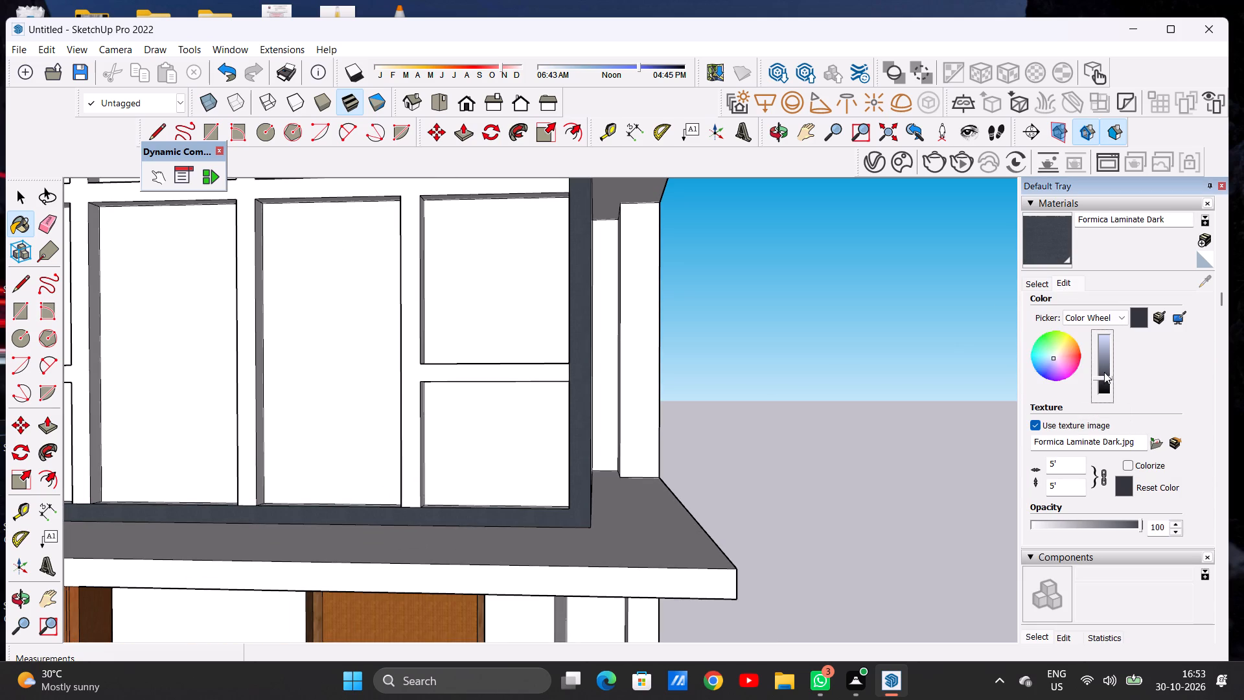
pyautogui.click(1104, 372)
# Paint the front of the large second-floor window's mullion grid with Formica Laminate Dark.
pyautogui.scroll(-14, 691, 397)
pyautogui.moveTo(568, 395); pyautogui.dragTo(519, 414, button='middle')
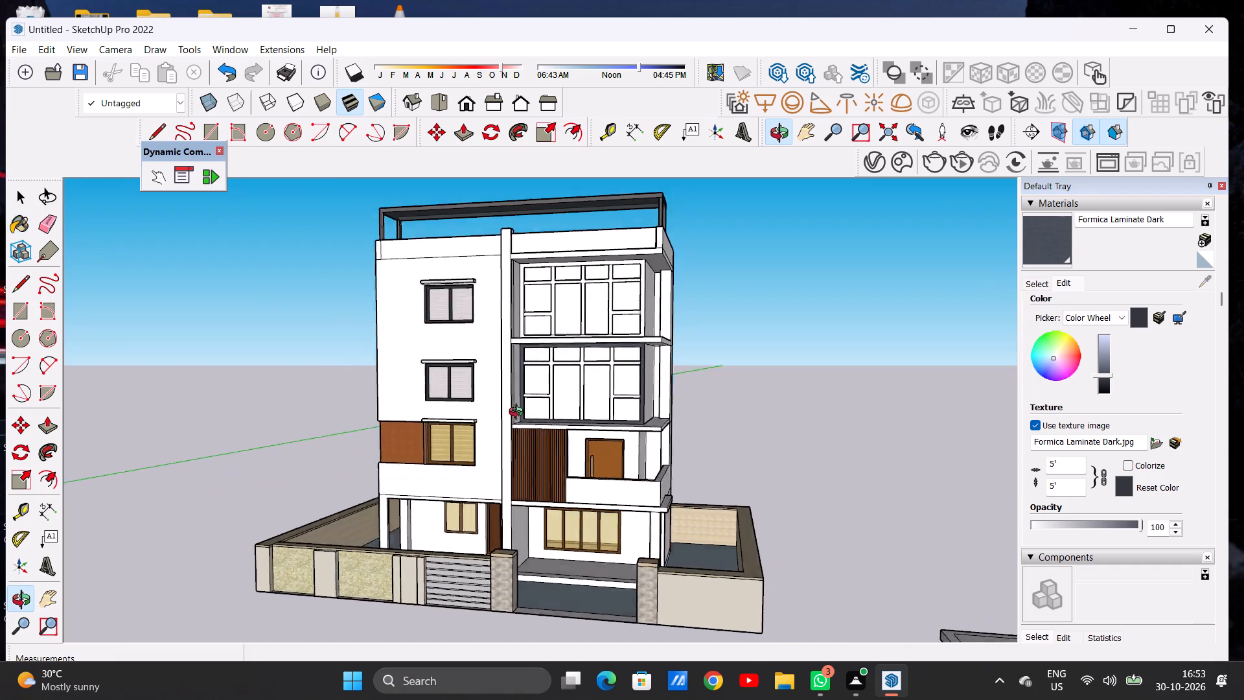
pyautogui.moveTo(519, 414); pyautogui.dragTo(556, 437, button='middle')
pyautogui.scroll(14, 592, 411)
pyautogui.scroll(-1, 520, 386)
pyautogui.scroll(3, 511, 385)
pyautogui.scroll(-1, 474, 384)
pyautogui.scroll(5, 474, 384)
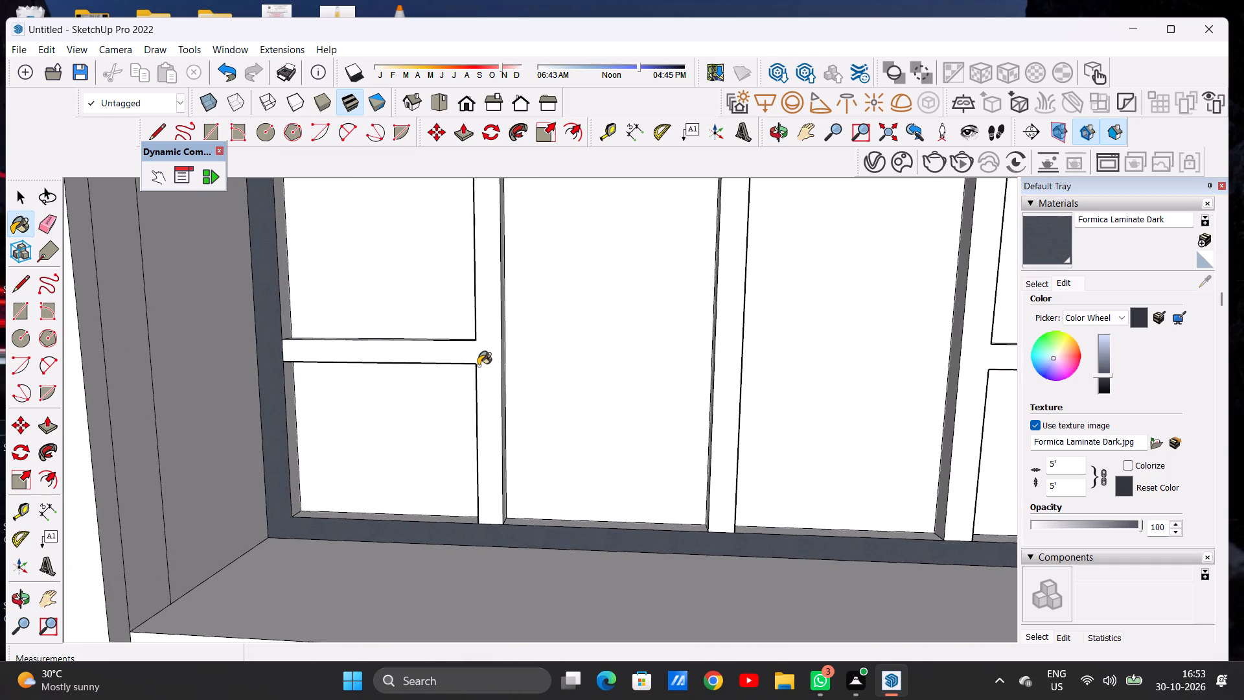
pyautogui.click(482, 358)
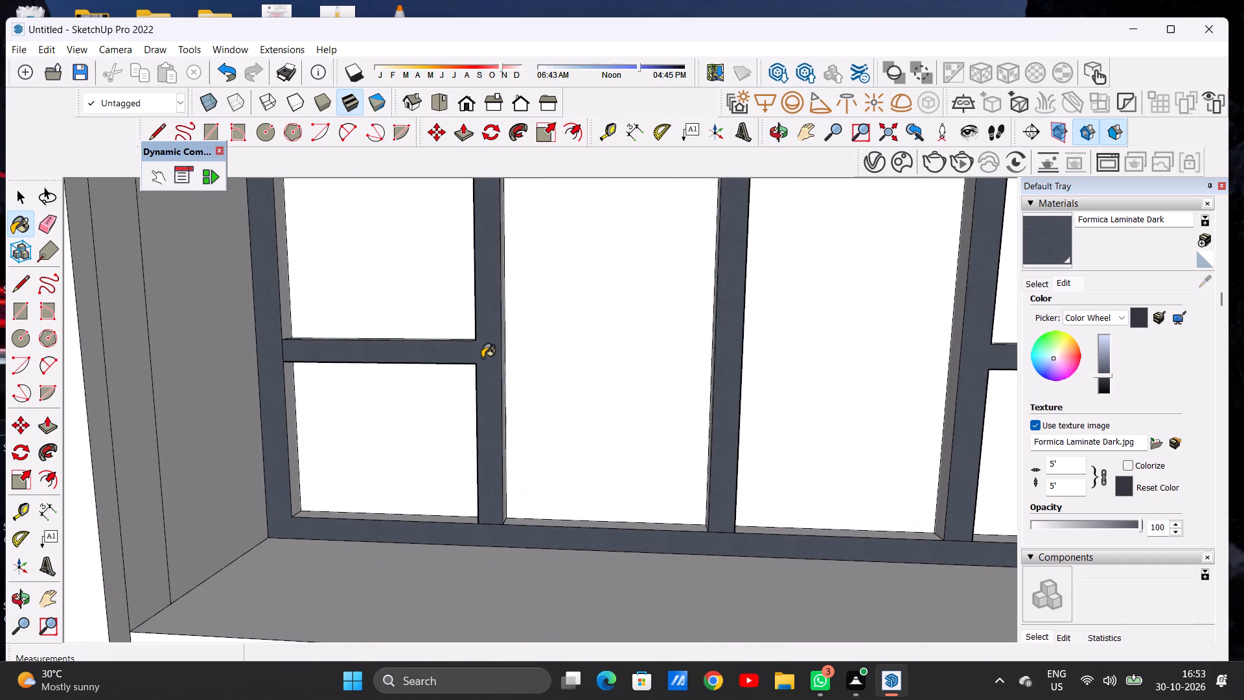
# Paint the projecting right outer side of the second-floor window's frame with Formica Laminate Dark.
pyautogui.scroll(-14, 484, 366)
pyautogui.moveTo(581, 380); pyautogui.dragTo(524, 345, button='middle')
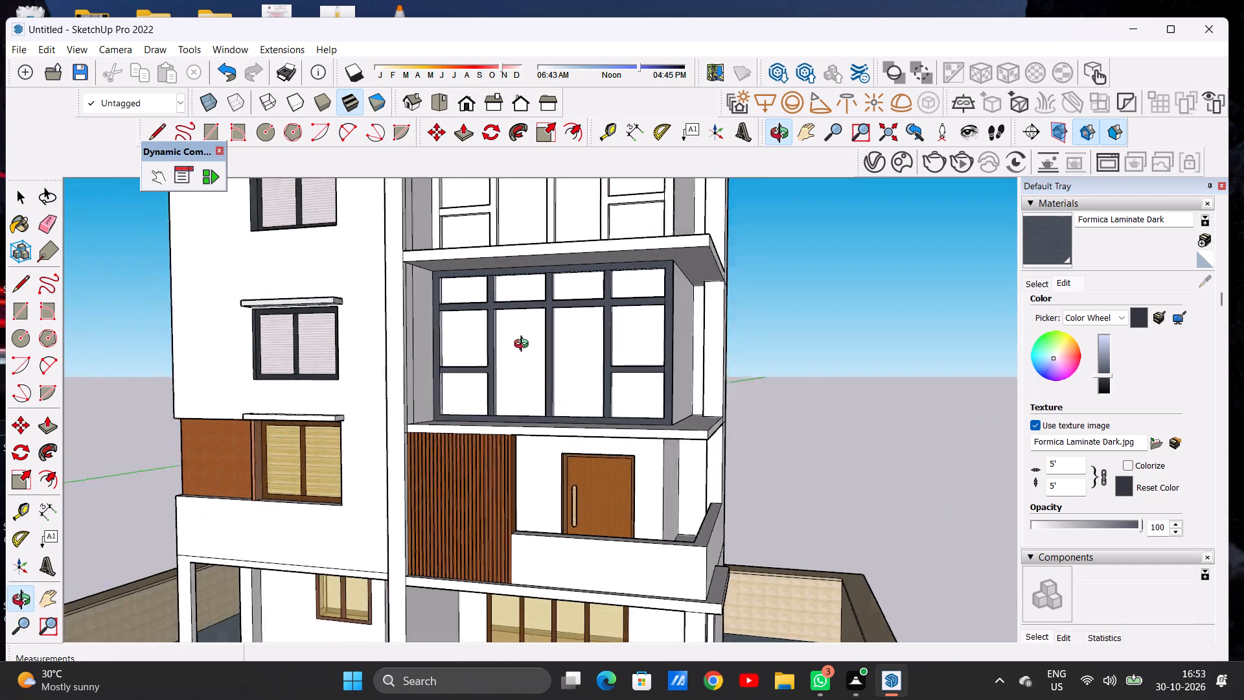
pyautogui.moveTo(524, 345); pyautogui.dragTo(389, 358, button='middle')
pyautogui.scroll(13, 584, 339)
pyautogui.scroll(-1, 681, 364)
pyautogui.scroll(7, 680, 366)
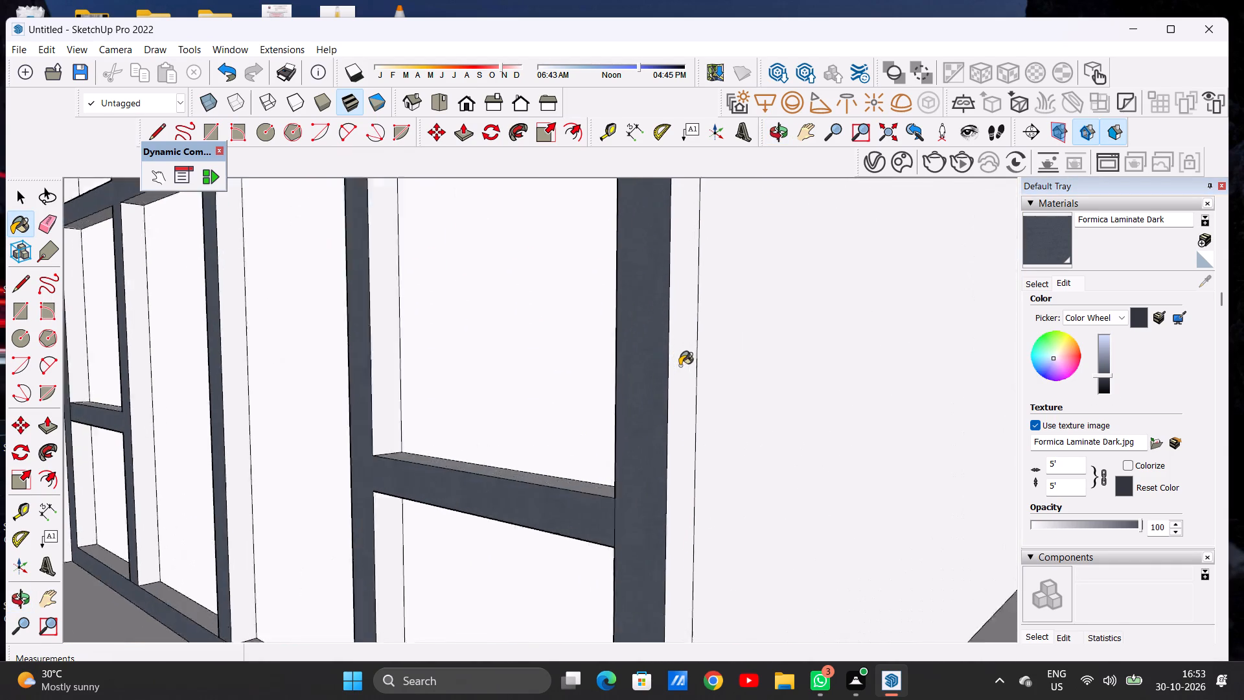
pyautogui.click(680, 366)
pyautogui.scroll(-15, 631, 360)
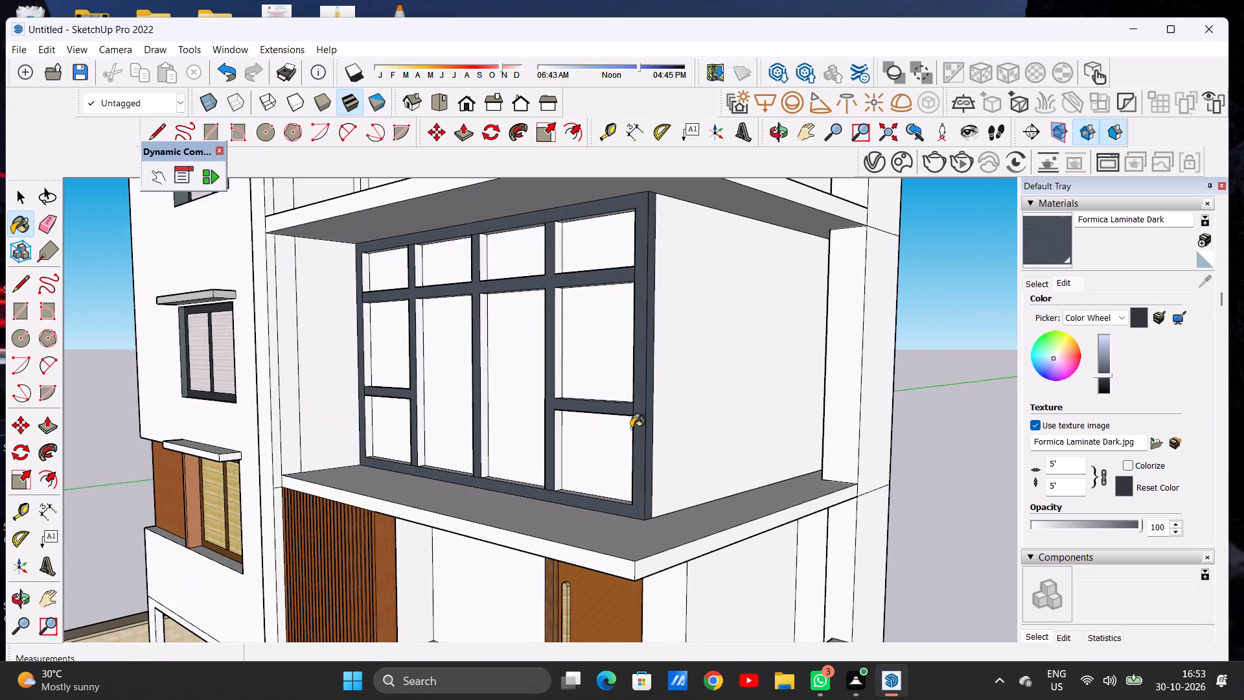
# Paint the right-hand side faces of the second-floor window's rightmost mullion with Formica Laminate Dark in its lower, upper and middle panes.
pyautogui.scroll(6, 597, 487)
pyautogui.scroll(13, 523, 455)
pyautogui.click(543, 430)
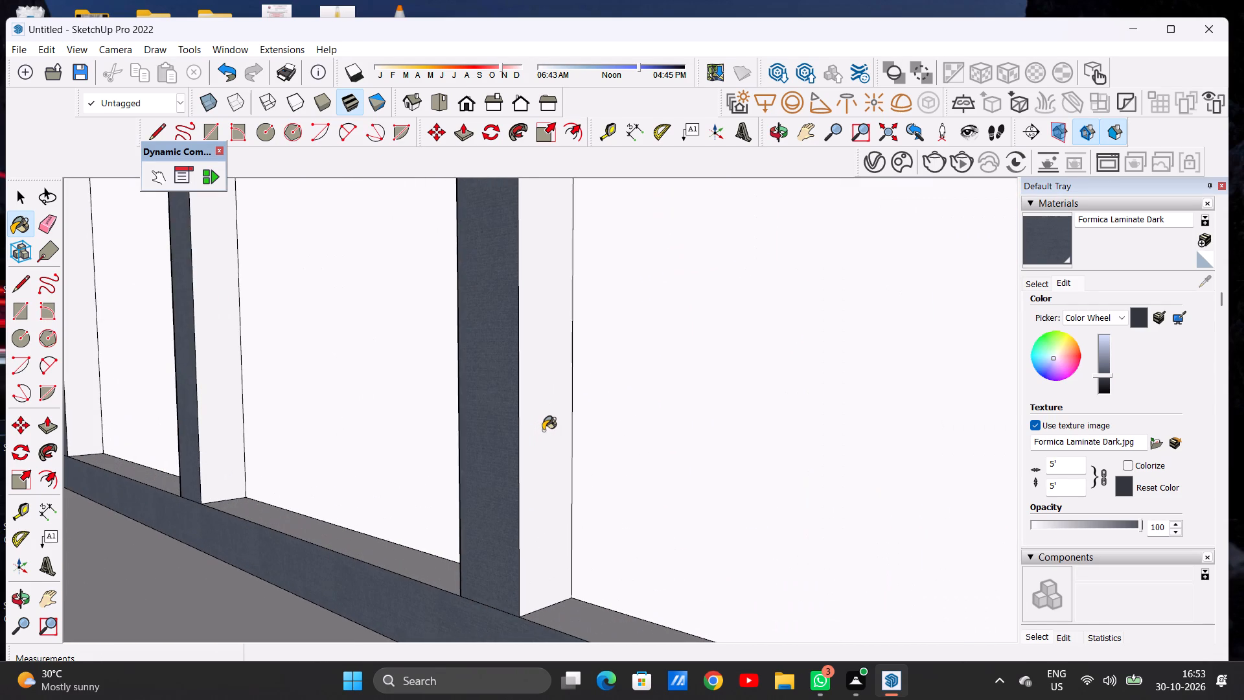
pyautogui.scroll(-15, 538, 454)
pyautogui.scroll(-8, 539, 480)
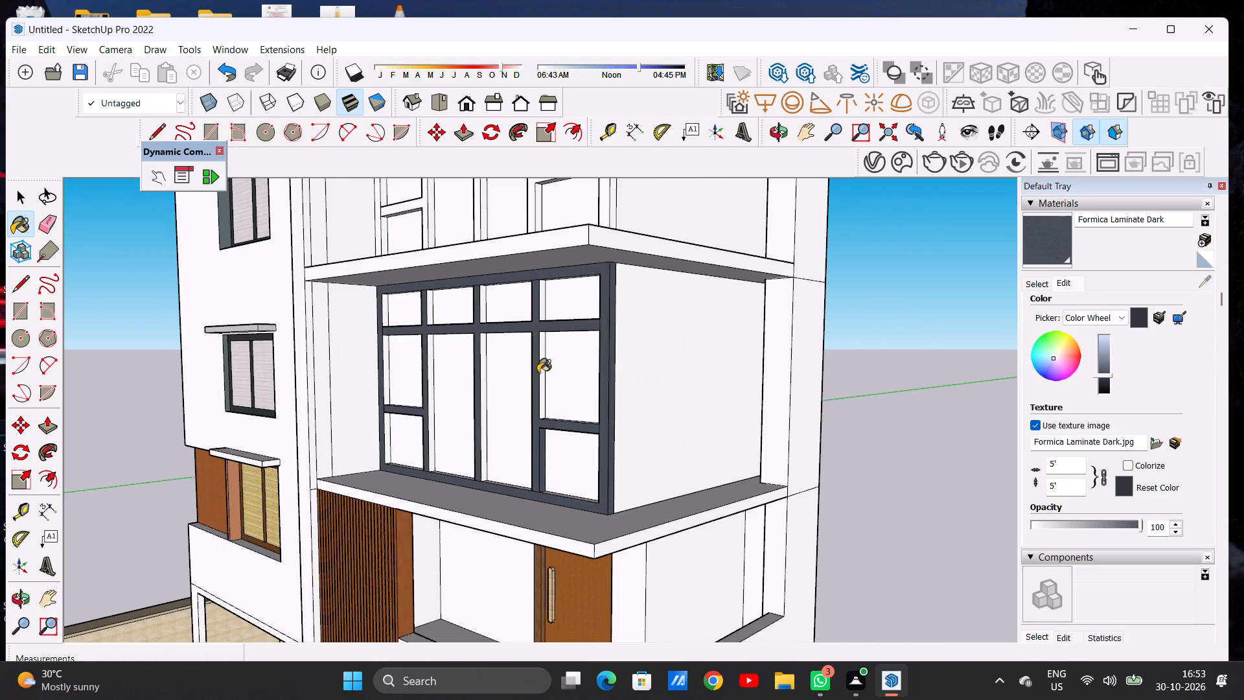
pyautogui.scroll(7, 546, 303)
pyautogui.scroll(-1, 544, 321)
pyautogui.scroll(9, 544, 321)
pyautogui.click(535, 332)
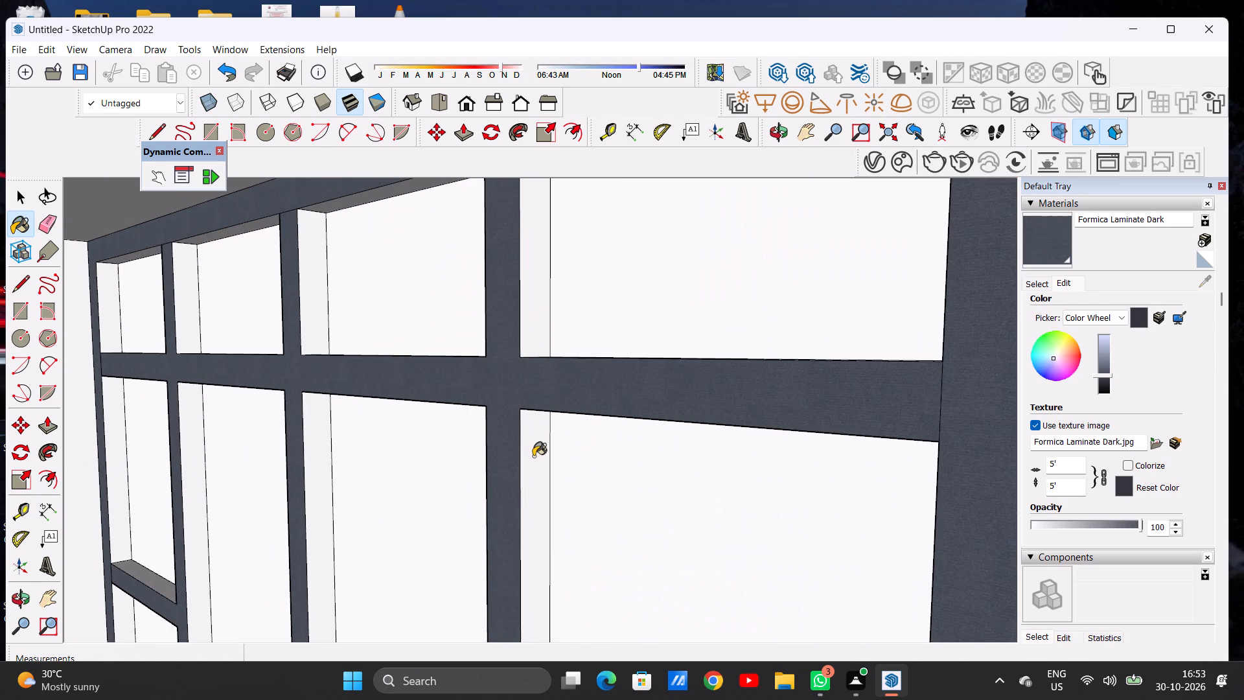
pyautogui.click(533, 456)
# Paint the second-floor window frame's inner right jamb beside all three panes, plus the lower-right pane's sill, with Formica Laminate Dark.
pyautogui.scroll(-17, 593, 395)
pyautogui.moveTo(601, 437); pyautogui.dragTo(633, 428, button='middle')
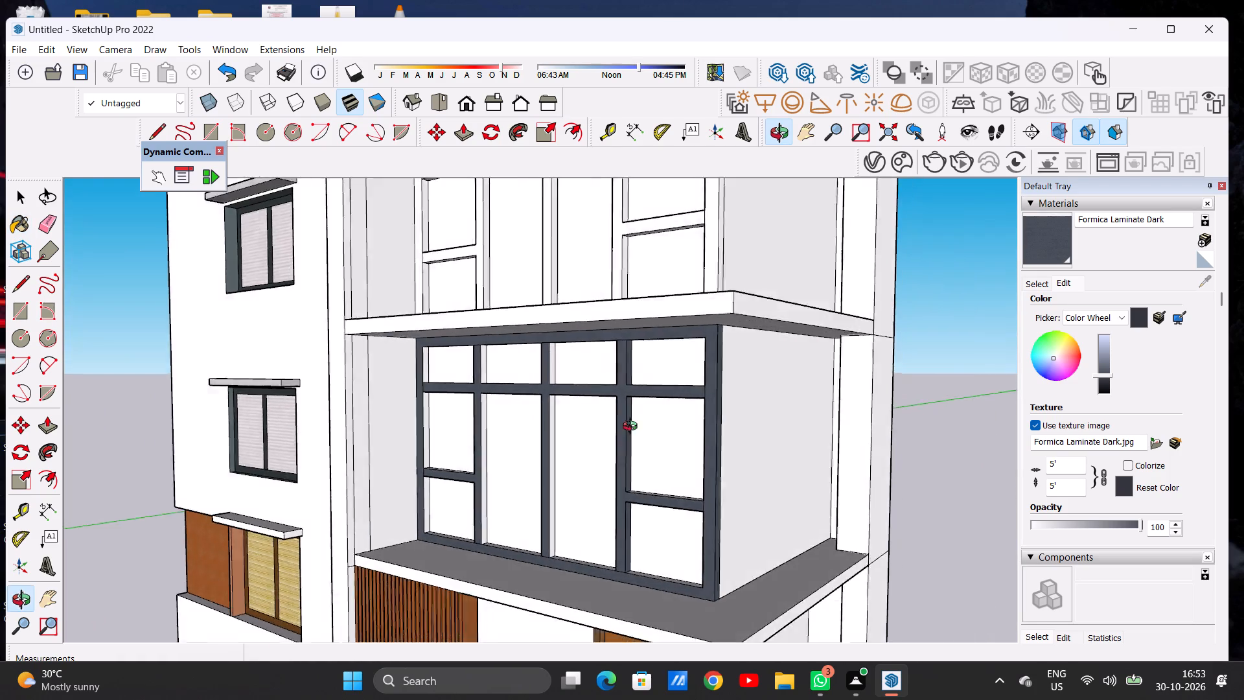
pyautogui.moveTo(633, 428); pyautogui.dragTo(938, 428, button='middle')
pyautogui.moveTo(720, 435); pyautogui.dragTo(788, 441, button='middle')
pyautogui.scroll(8, 711, 390)
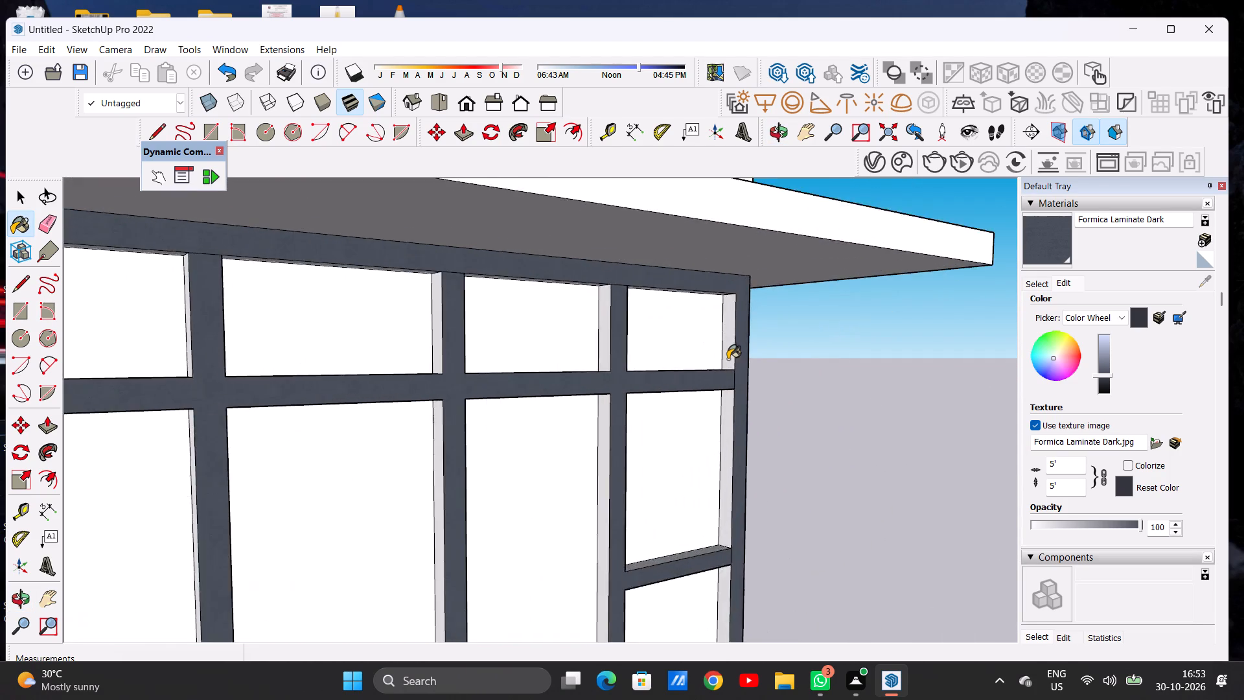
pyautogui.scroll(3, 728, 359)
pyautogui.scroll(-1, 728, 357)
pyautogui.scroll(10, 728, 357)
pyautogui.click(728, 353)
pyautogui.click(731, 483)
pyautogui.scroll(-5, 684, 323)
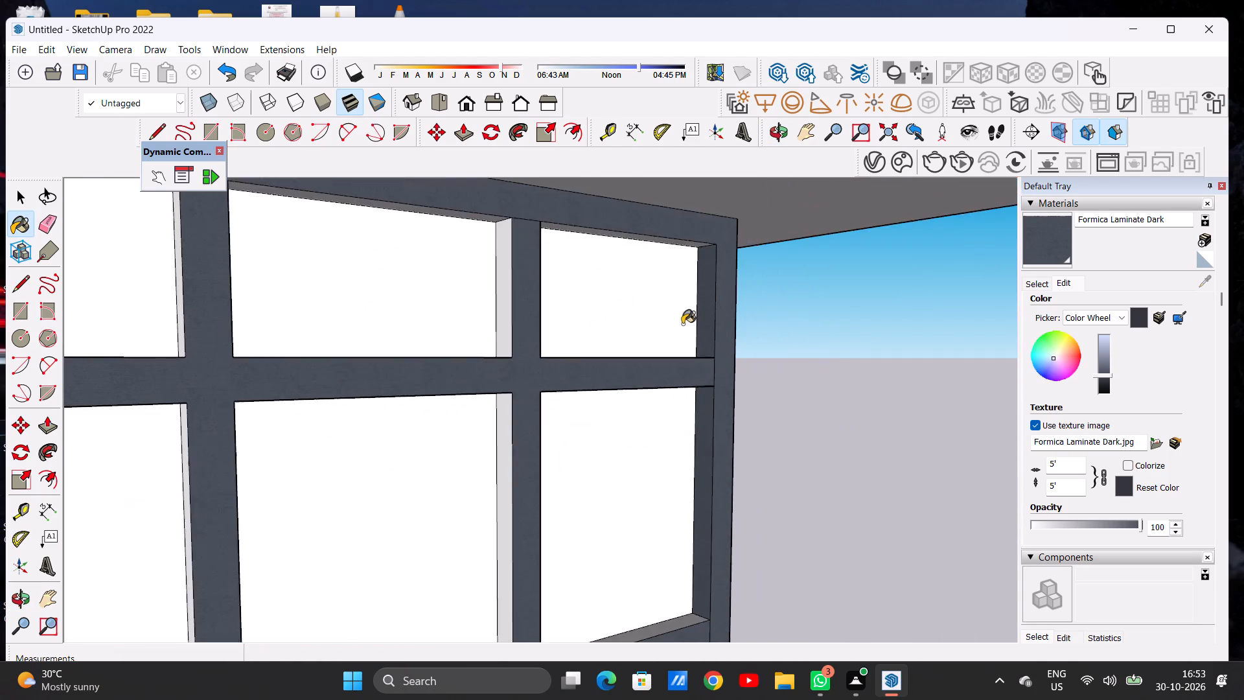
pyautogui.scroll(-12, 682, 324)
pyautogui.scroll(6, 713, 523)
pyautogui.scroll(-9, 693, 421)
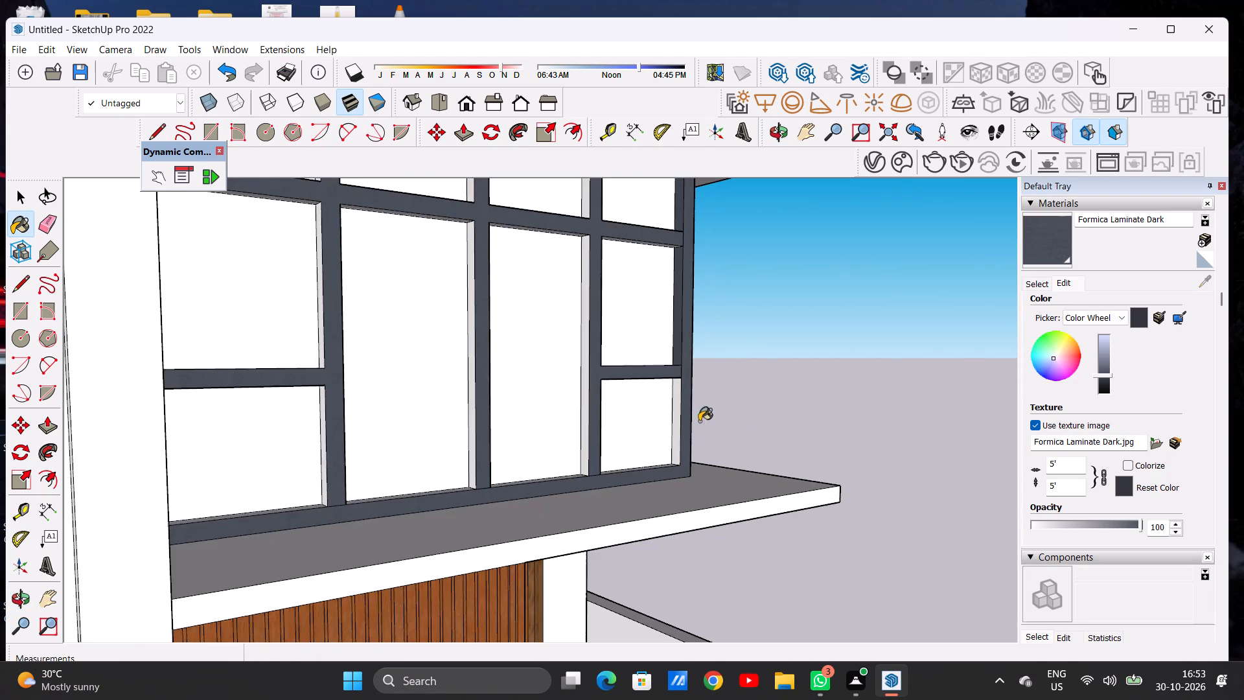
pyautogui.scroll(15, 665, 452)
pyautogui.click(700, 433)
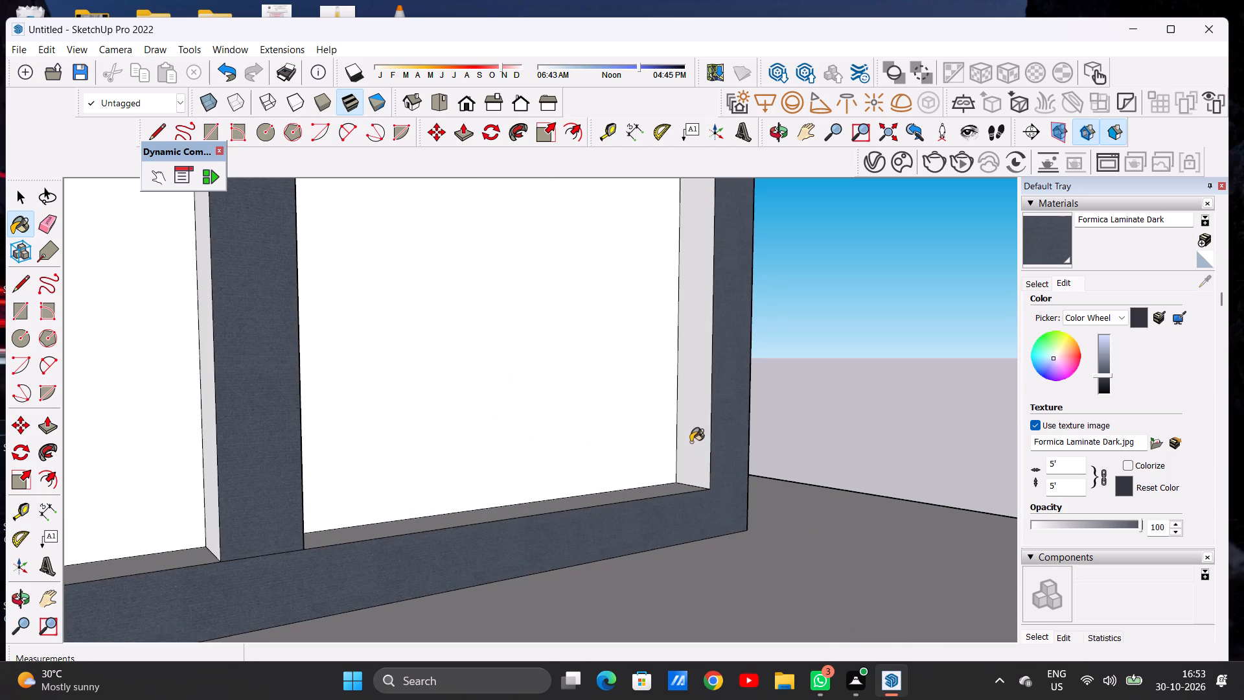
pyautogui.moveTo(688, 455); pyautogui.dragTo(701, 548, button='middle')
pyautogui.click(666, 486)
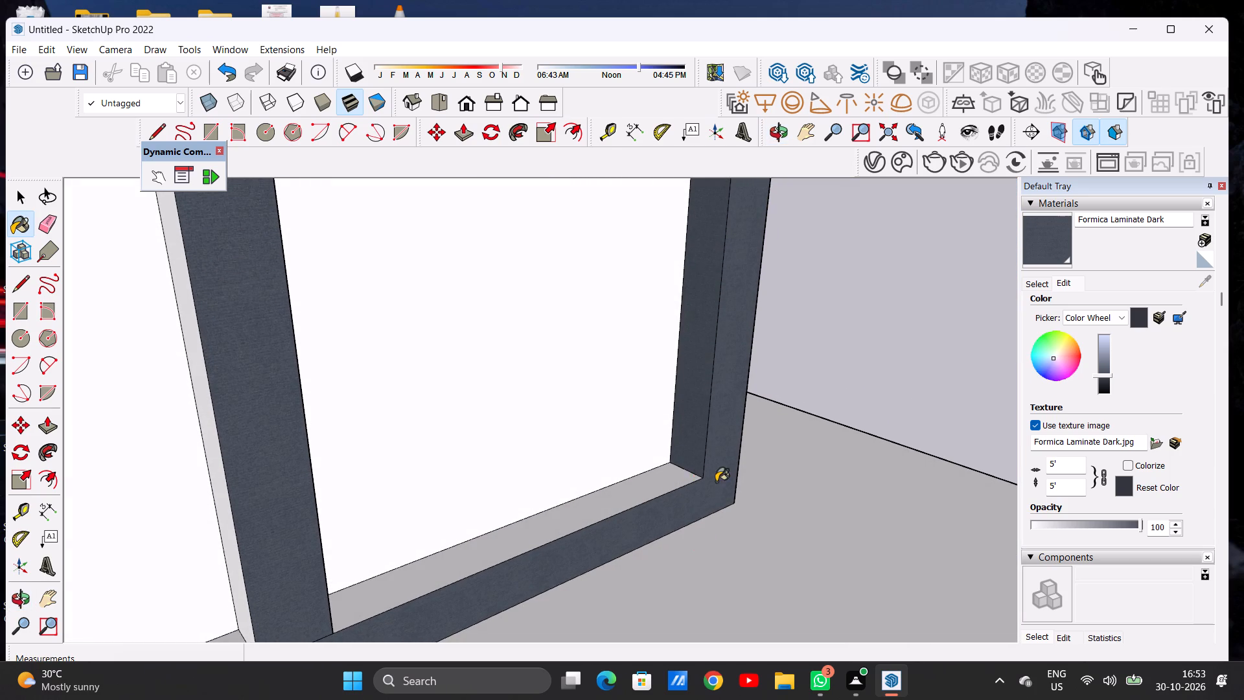
# Paint the top face of the crossbar above the second-floor window's lower-right pane with Formica Laminate Dark.
pyautogui.moveTo(706, 482); pyautogui.dragTo(328, 482, button='middle')
pyautogui.scroll(1, 406, 495)
pyautogui.scroll(-5, 546, 496)
pyautogui.scroll(1, 555, 496)
pyautogui.scroll(-5, 558, 496)
pyautogui.scroll(-9, 654, 464)
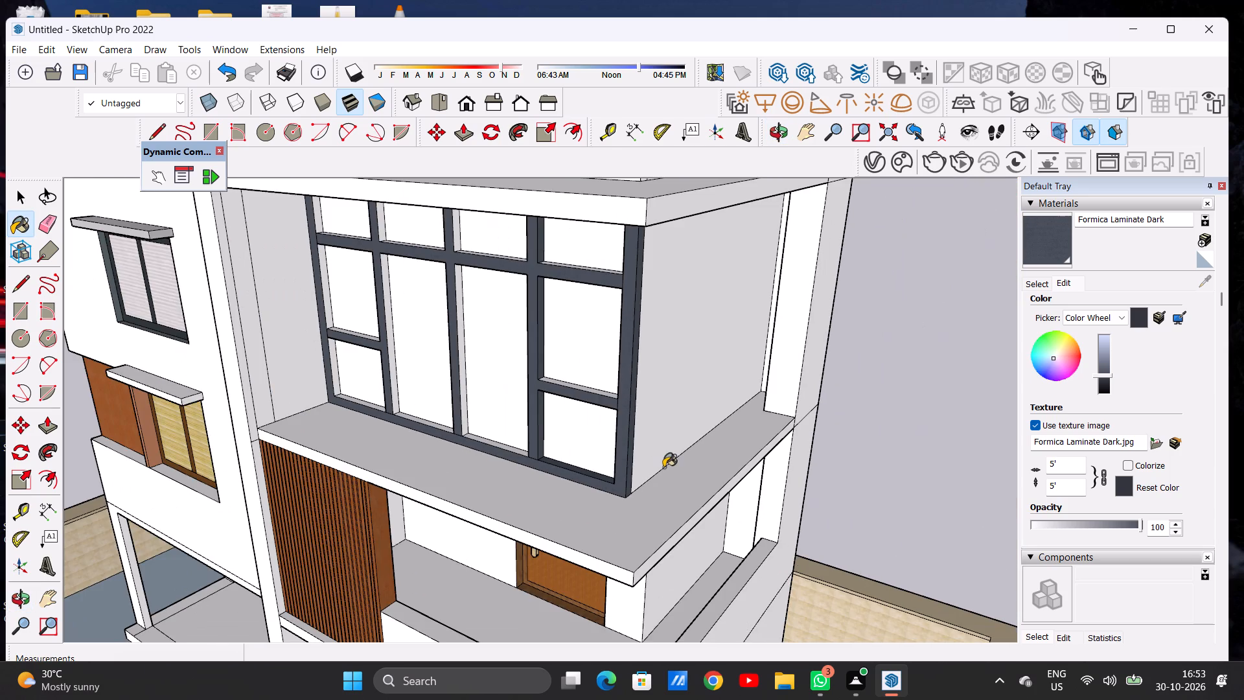
pyautogui.scroll(2, 546, 419)
pyautogui.scroll(-1, 546, 419)
pyautogui.scroll(19, 546, 419)
pyautogui.moveTo(555, 320); pyautogui.dragTo(557, 332, button='middle')
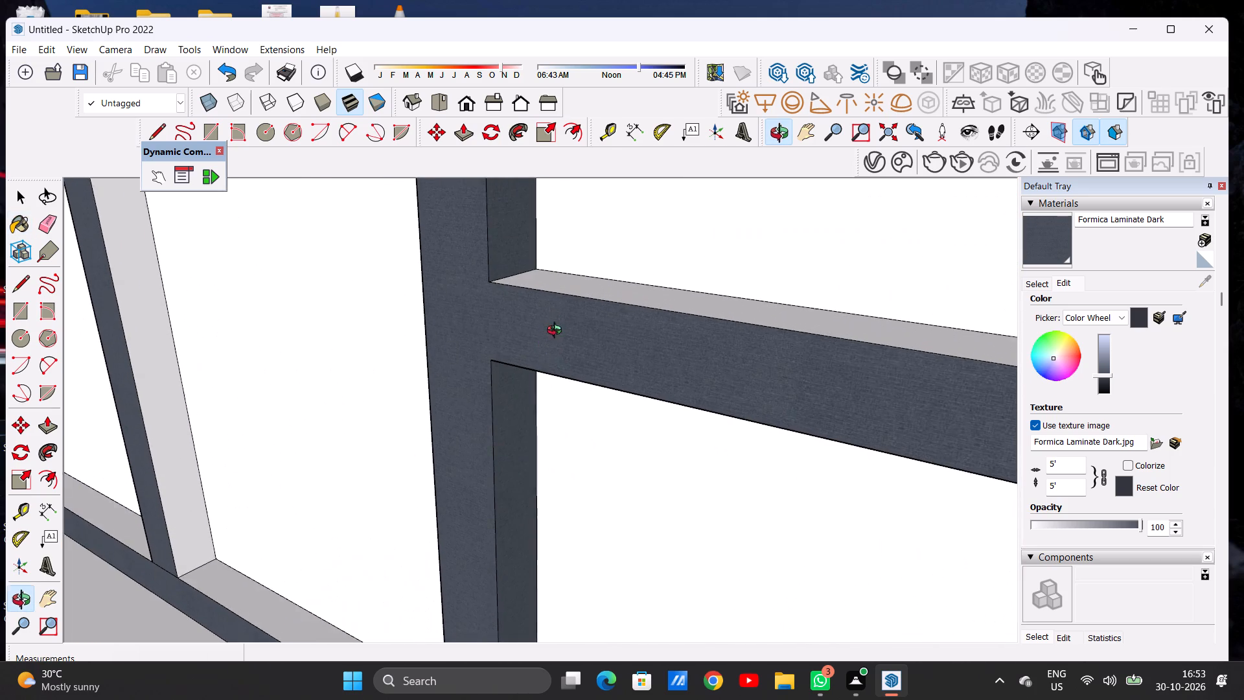
pyautogui.moveTo(557, 332); pyautogui.dragTo(577, 460, button='middle')
pyautogui.click(640, 335)
pyautogui.scroll(-15, 559, 436)
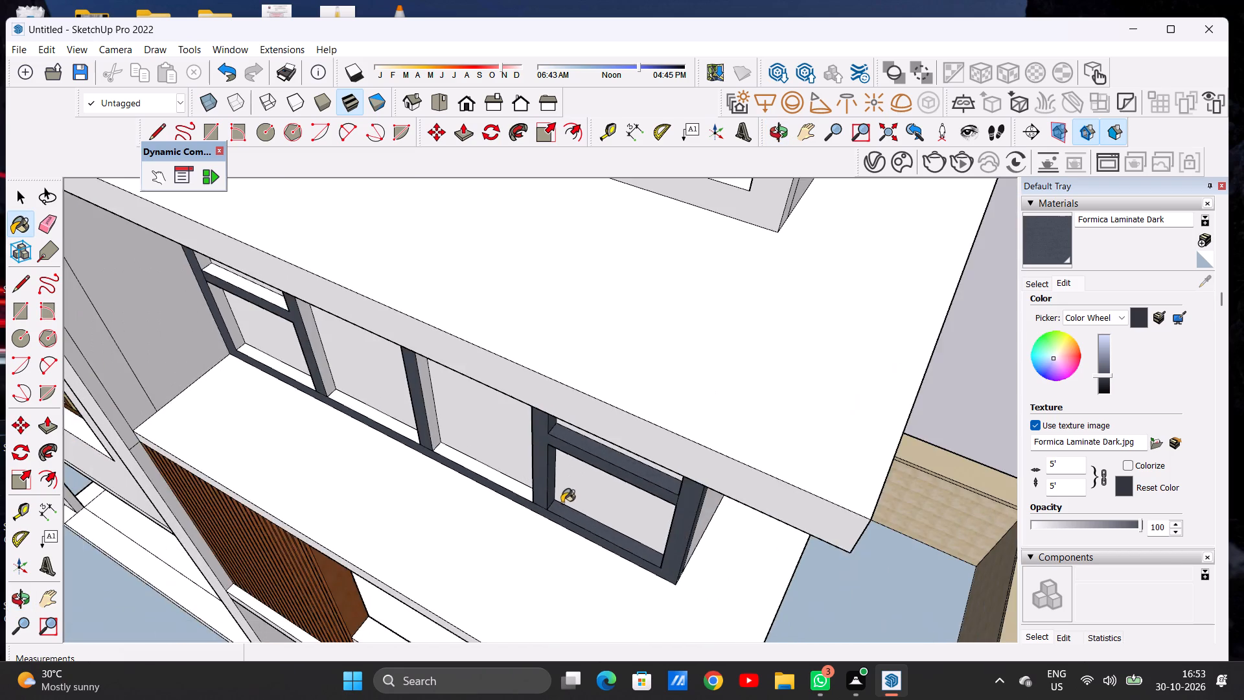
# Paint the underside of the crossbar above the second-floor window's lower-right pane with Formica Laminate Dark.
pyautogui.moveTo(562, 503); pyautogui.dragTo(647, 320, button='middle')
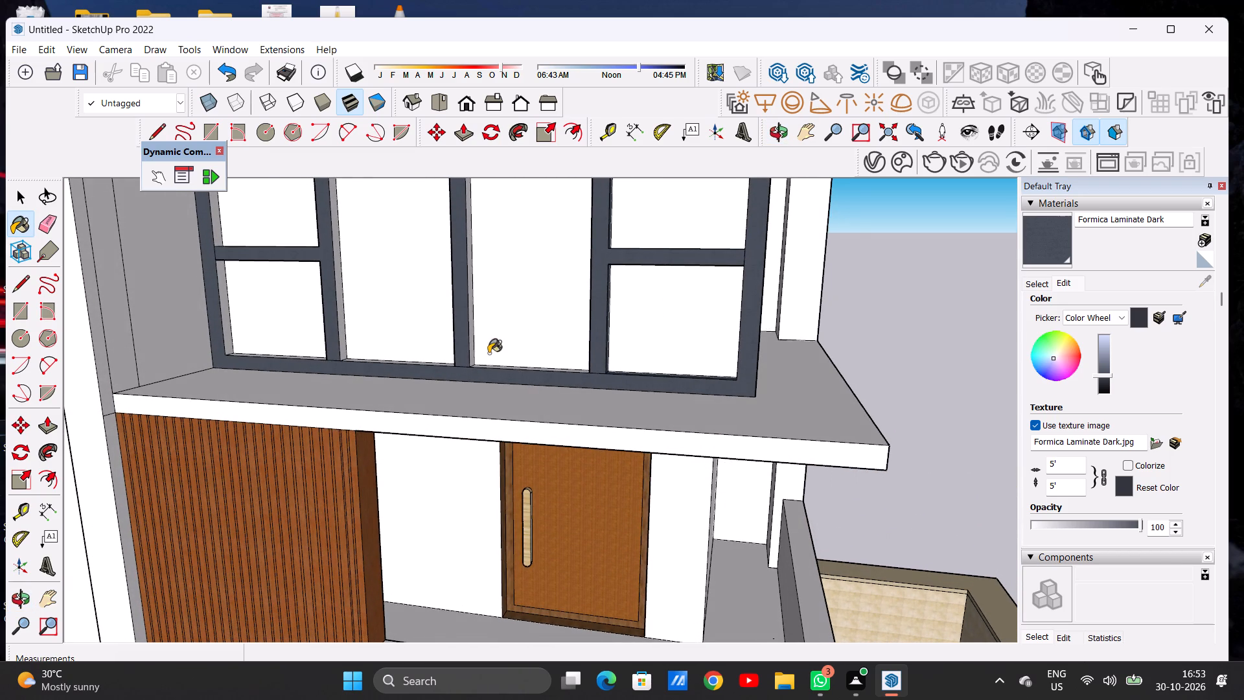
pyautogui.scroll(-11, 539, 371)
pyautogui.scroll(12, 648, 297)
pyautogui.moveTo(610, 373); pyautogui.dragTo(608, 332, button='middle')
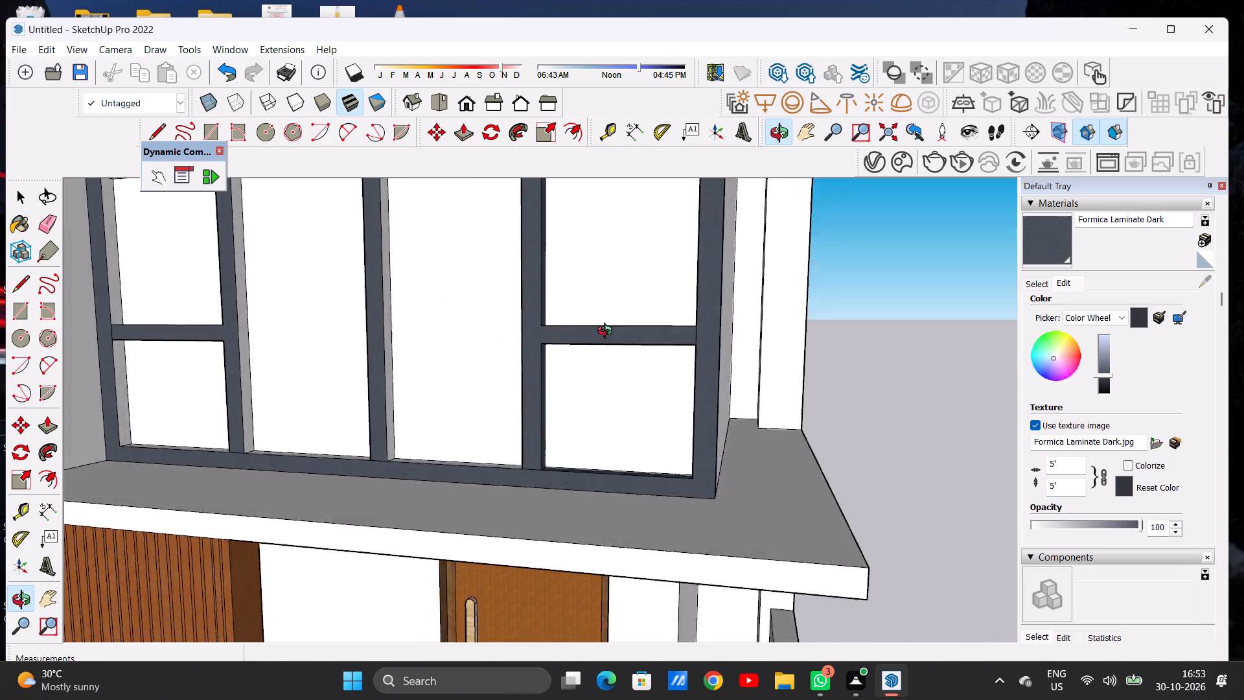
pyautogui.moveTo(608, 332); pyautogui.dragTo(611, 288, button='middle')
pyautogui.scroll(3, 638, 315)
pyautogui.moveTo(638, 337); pyautogui.dragTo(636, 296, button='middle')
pyautogui.scroll(7, 685, 271)
pyautogui.scroll(-1, 685, 272)
pyautogui.scroll(3, 685, 272)
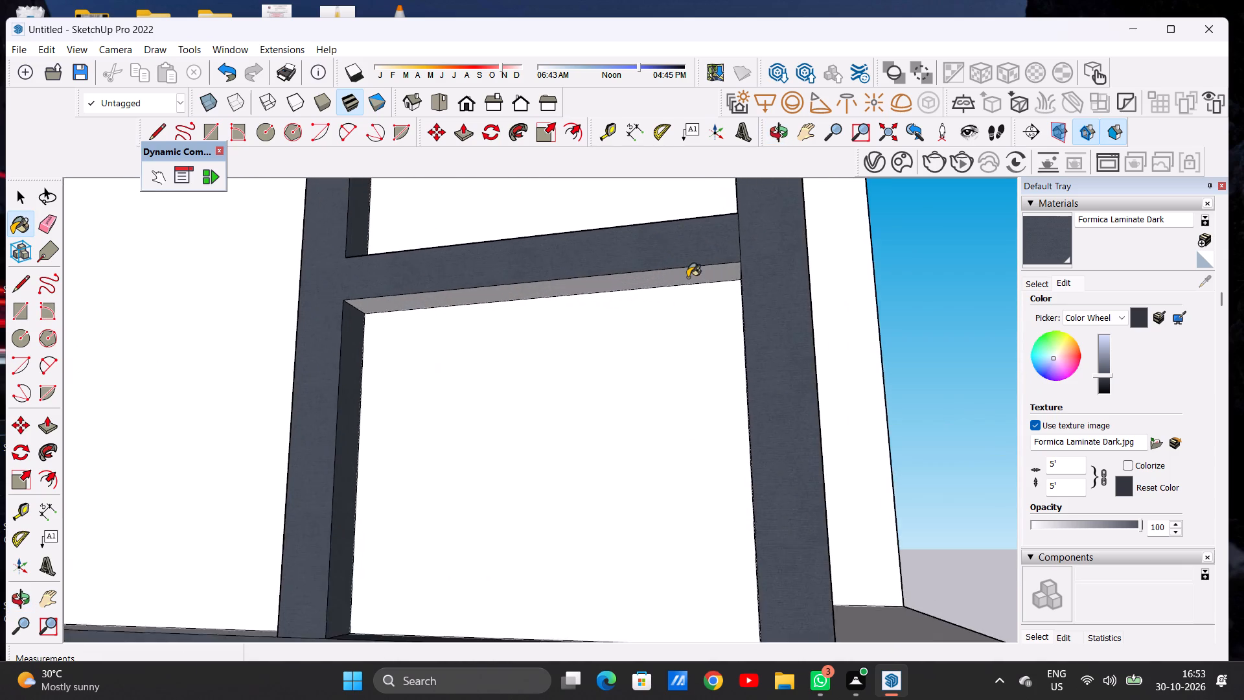
pyautogui.scroll(5, 687, 277)
pyautogui.click(689, 271)
# Paint the top face of the upper crossbar in the second-floor window's top-right pane with Formica Laminate Dark.
pyautogui.scroll(-10, 659, 304)
pyautogui.moveTo(541, 366); pyautogui.dragTo(570, 421, button='middle')
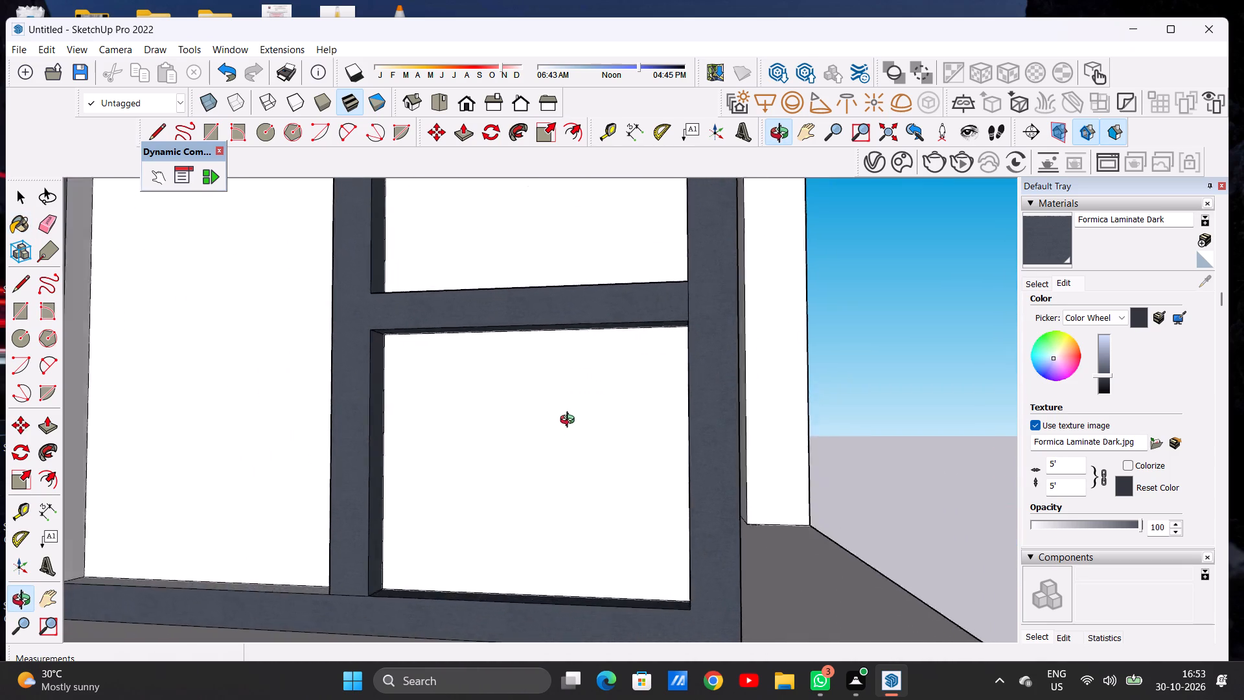
pyautogui.moveTo(570, 421); pyautogui.dragTo(605, 505, button='middle')
pyautogui.scroll(-16, 501, 469)
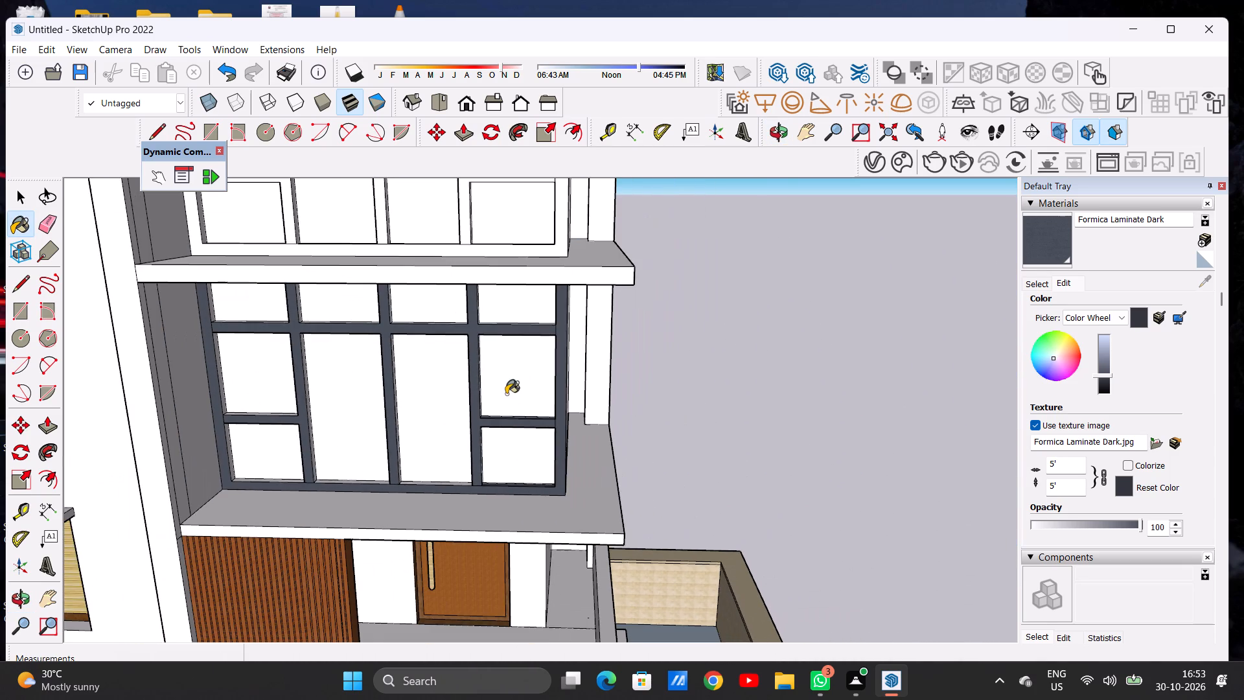
pyautogui.scroll(2, 500, 311)
pyautogui.scroll(-1, 500, 308)
pyautogui.scroll(8, 500, 308)
pyautogui.scroll(-1, 477, 356)
pyautogui.scroll(1, 477, 360)
pyautogui.scroll(-1, 478, 362)
pyautogui.scroll(2, 478, 365)
pyautogui.moveTo(468, 378); pyautogui.dragTo(463, 436, button='middle')
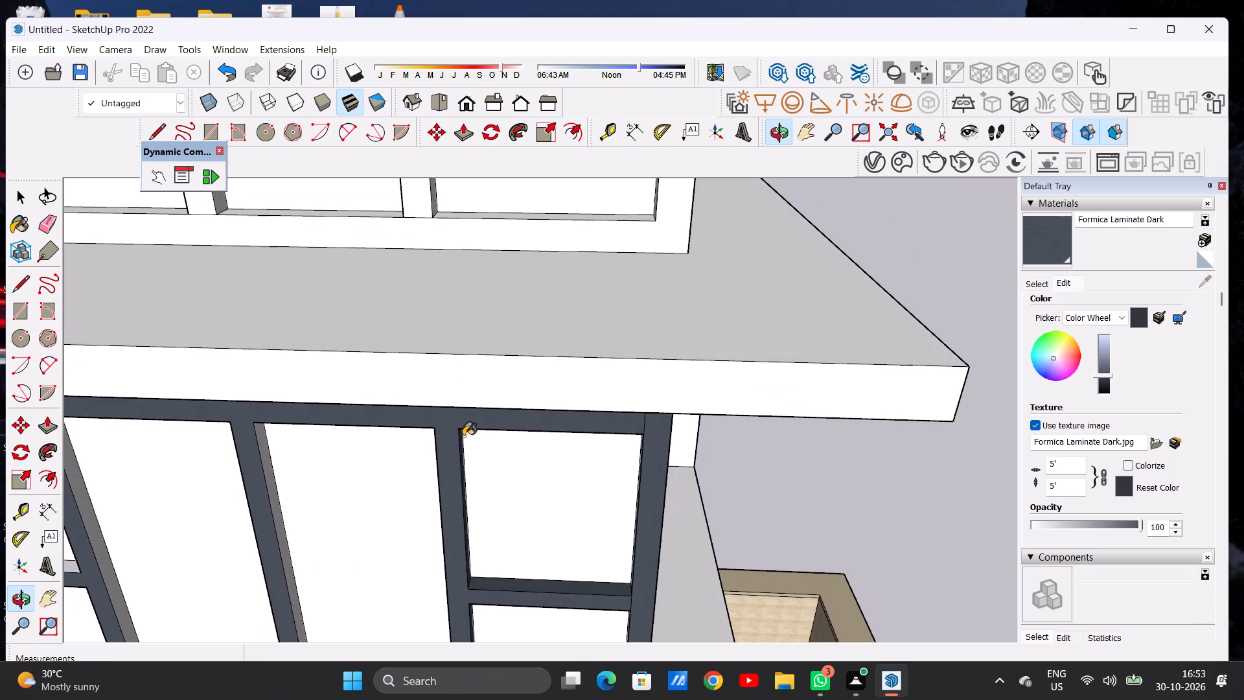
pyautogui.moveTo(472, 478); pyautogui.dragTo(461, 423, button='middle')
pyautogui.scroll(4, 464, 394)
pyautogui.scroll(-1, 464, 394)
pyautogui.scroll(9, 464, 394)
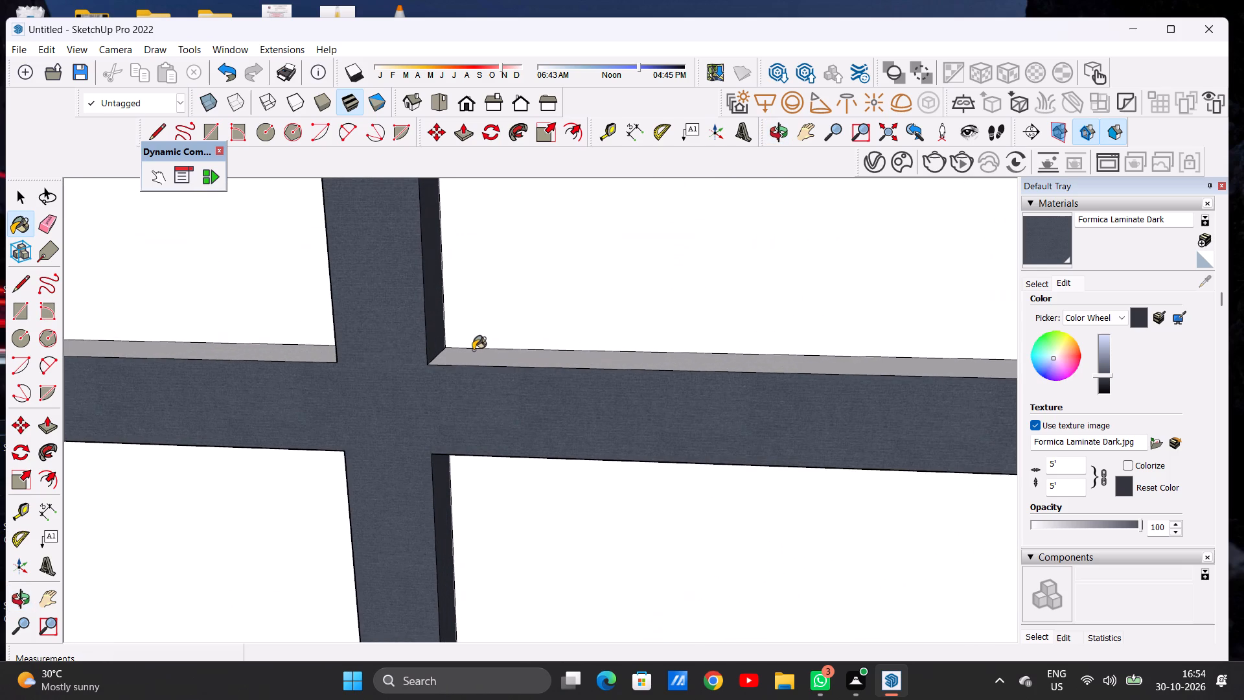
pyautogui.click(477, 355)
# Paint the underside of the second-floor window's top frame in the top-right pane with Formica Laminate Dark.
pyautogui.scroll(-8, 454, 360)
pyautogui.moveTo(465, 391); pyautogui.dragTo(678, 306, button='middle')
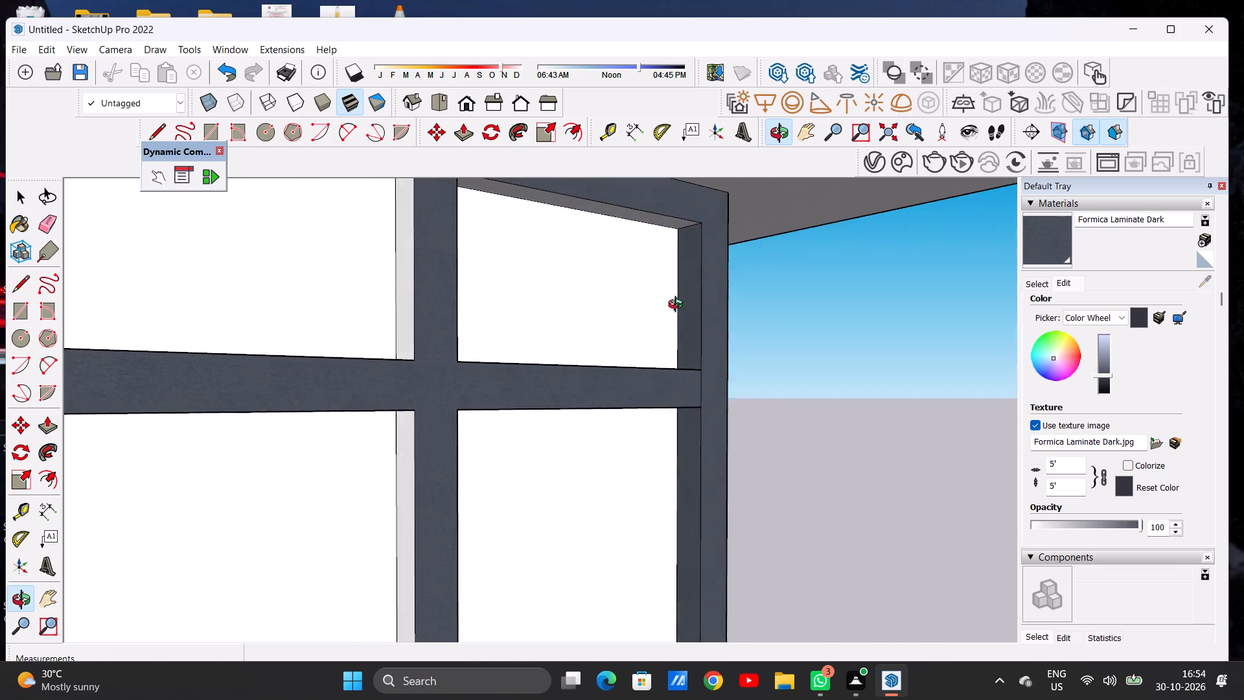
pyautogui.moveTo(678, 306); pyautogui.dragTo(660, 256, button='middle')
pyautogui.scroll(7, 670, 248)
pyautogui.click(670, 248)
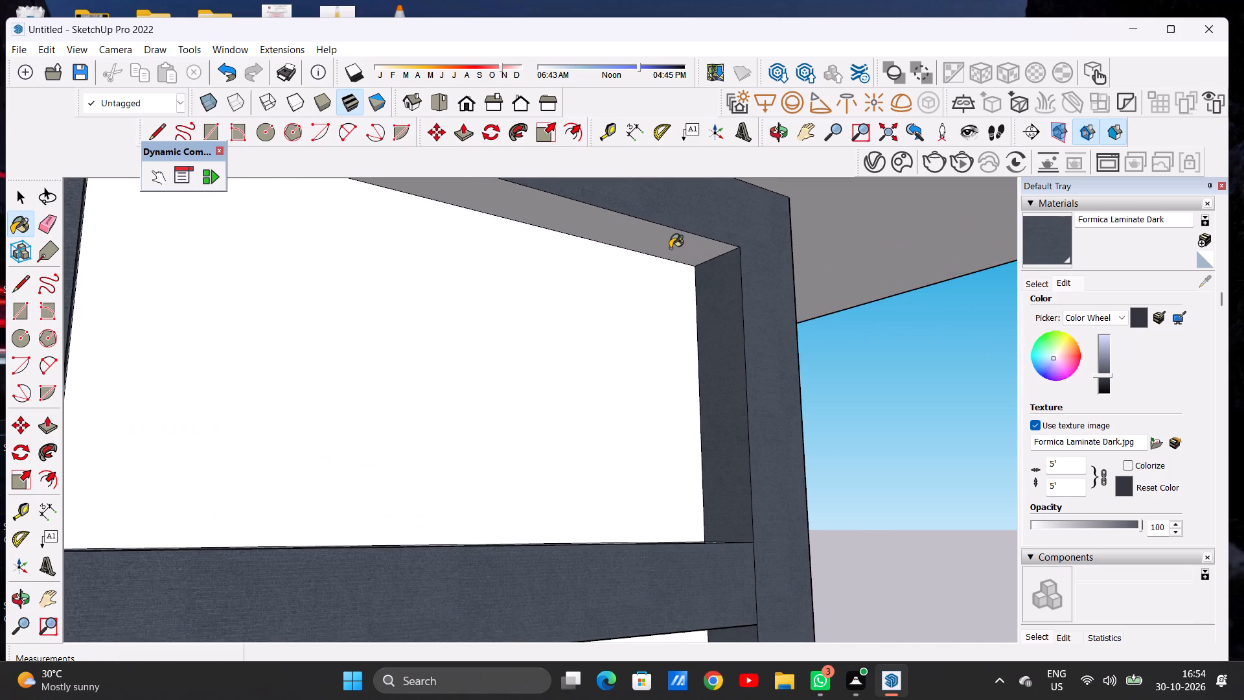
# Paint the underside of the second-floor window's upper crossbar in its two rightmost columns with Formica Laminate Dark.
pyautogui.scroll(-8, 693, 291)
pyautogui.moveTo(592, 434); pyautogui.dragTo(549, 397, button='middle')
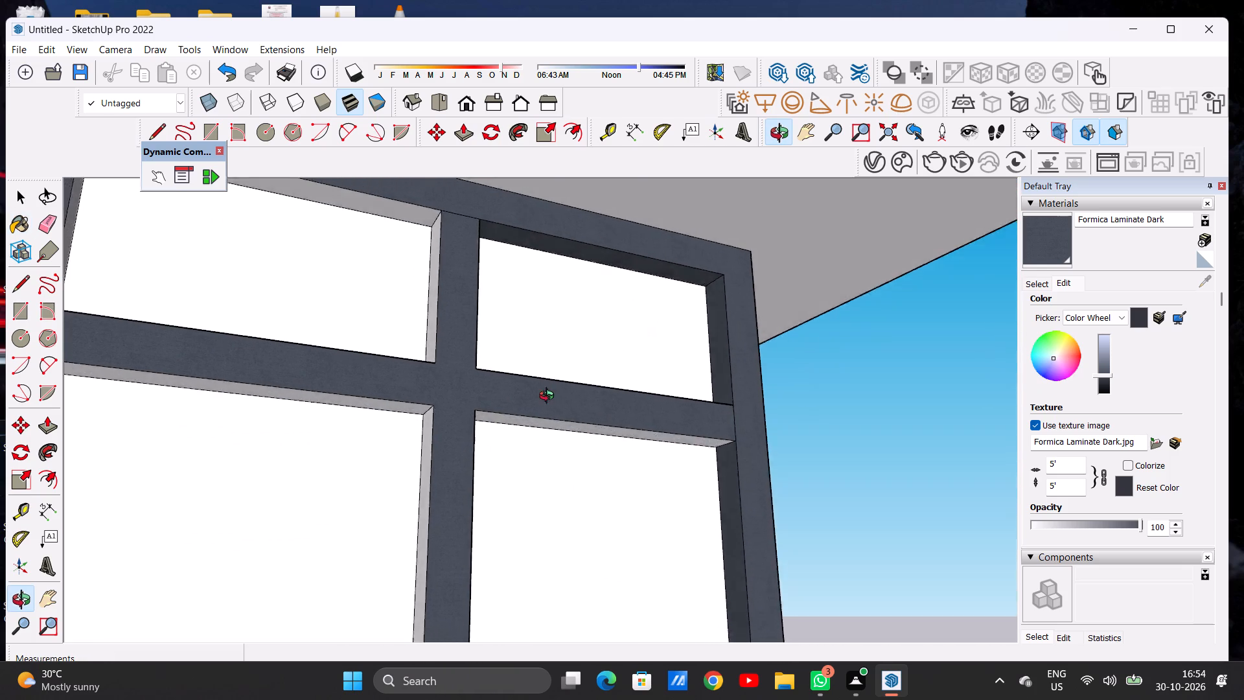
pyautogui.moveTo(549, 397); pyautogui.dragTo(444, 356, button='middle')
pyautogui.scroll(11, 465, 415)
pyautogui.click(479, 407)
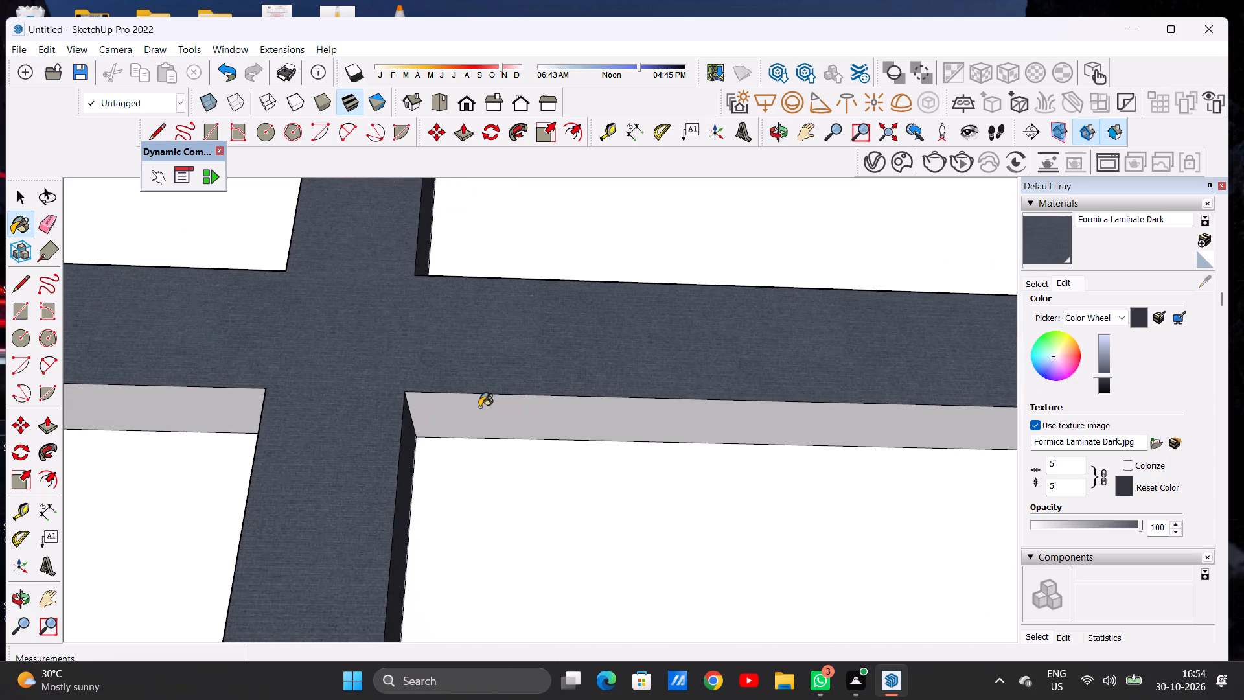
pyautogui.scroll(-8, 485, 409)
pyautogui.scroll(-13, 559, 362)
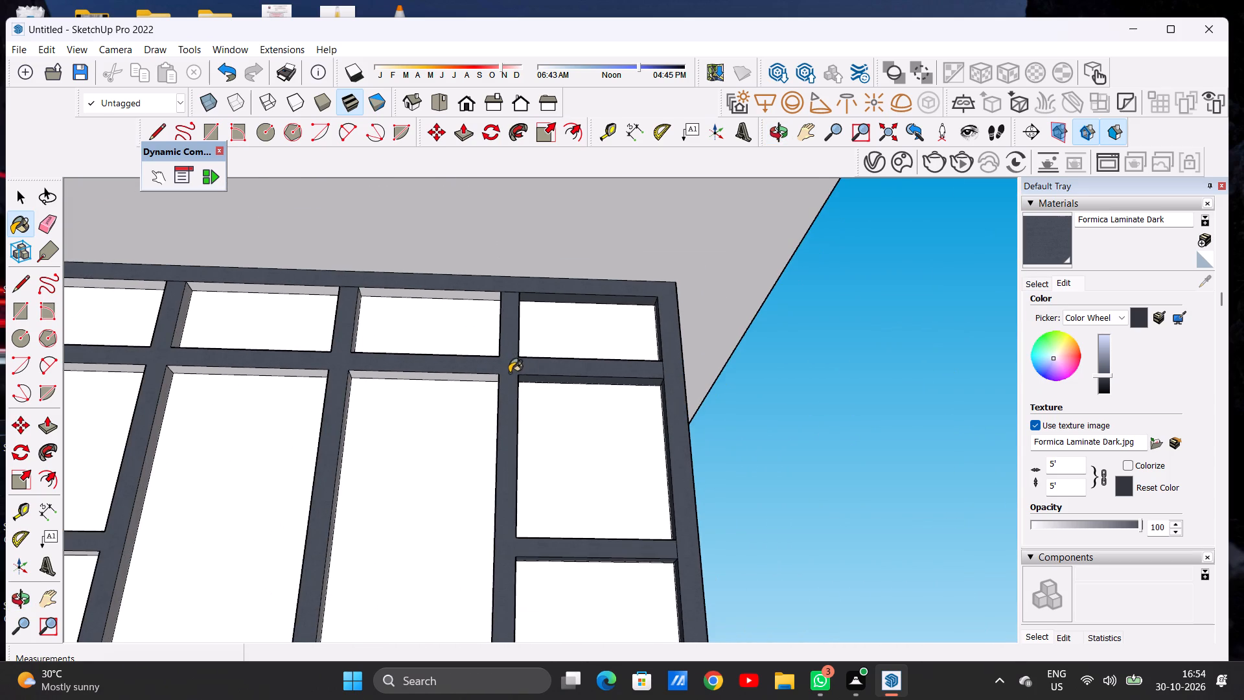
pyautogui.moveTo(511, 382); pyautogui.dragTo(501, 369, button='middle')
pyautogui.scroll(11, 468, 373)
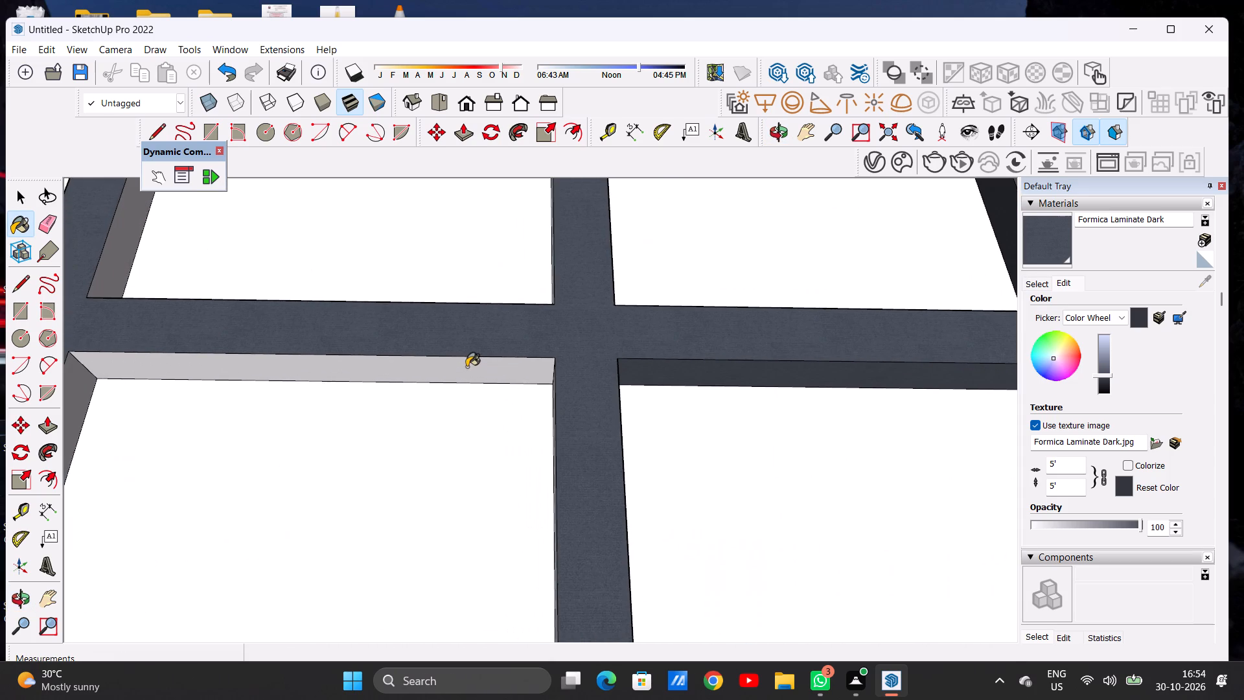
pyautogui.click(466, 367)
# Paint all four inner faces around the second-floor window's third top pane from the left with Formica Laminate Dark.
pyautogui.scroll(-11, 528, 394)
pyautogui.scroll(-1, 404, 301)
pyautogui.scroll(7, 404, 301)
pyautogui.scroll(-1, 399, 305)
pyautogui.scroll(5, 399, 305)
pyautogui.click(399, 305)
pyautogui.moveTo(360, 338); pyautogui.dragTo(323, 349, button='middle')
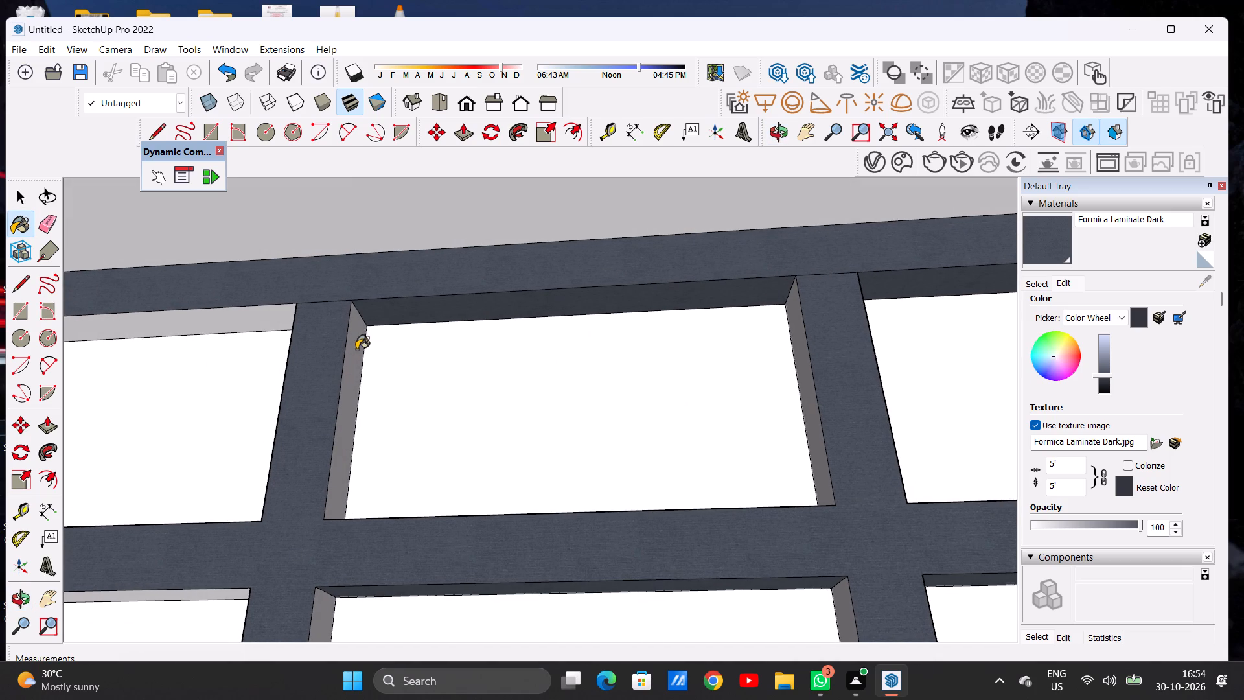
pyautogui.click(351, 353)
pyautogui.moveTo(390, 360); pyautogui.dragTo(634, 468, button='middle')
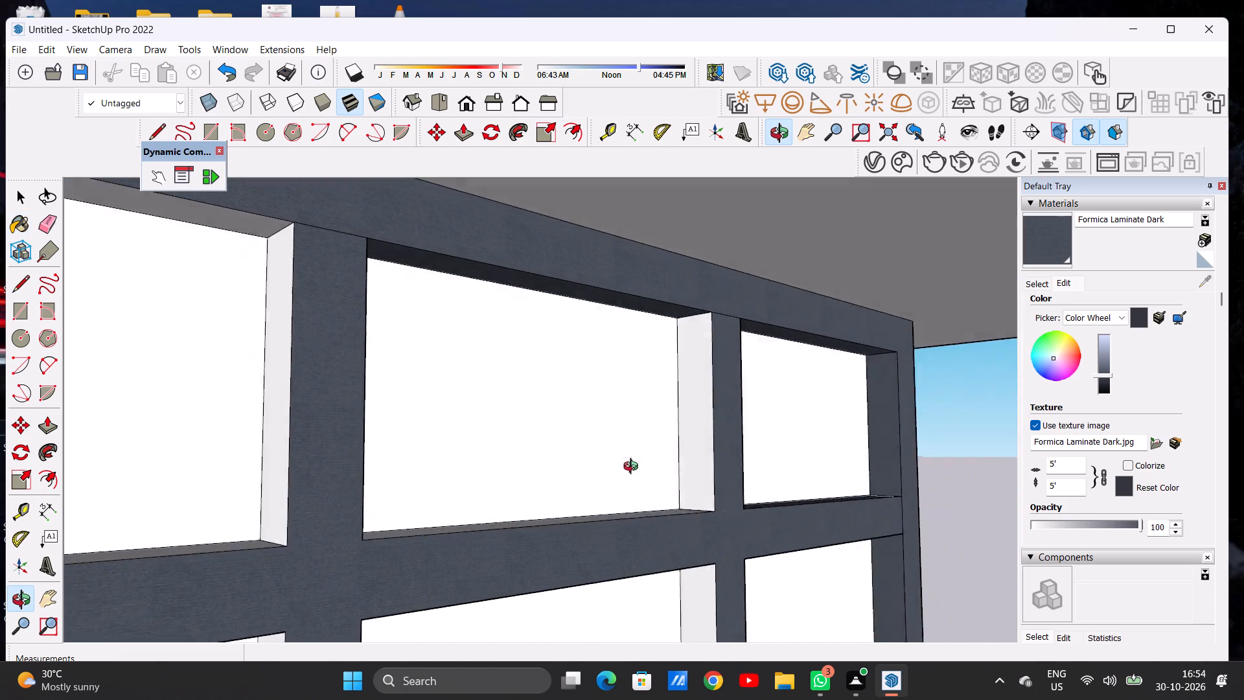
pyautogui.moveTo(634, 468); pyautogui.dragTo(647, 530, button='middle')
pyautogui.click(681, 447)
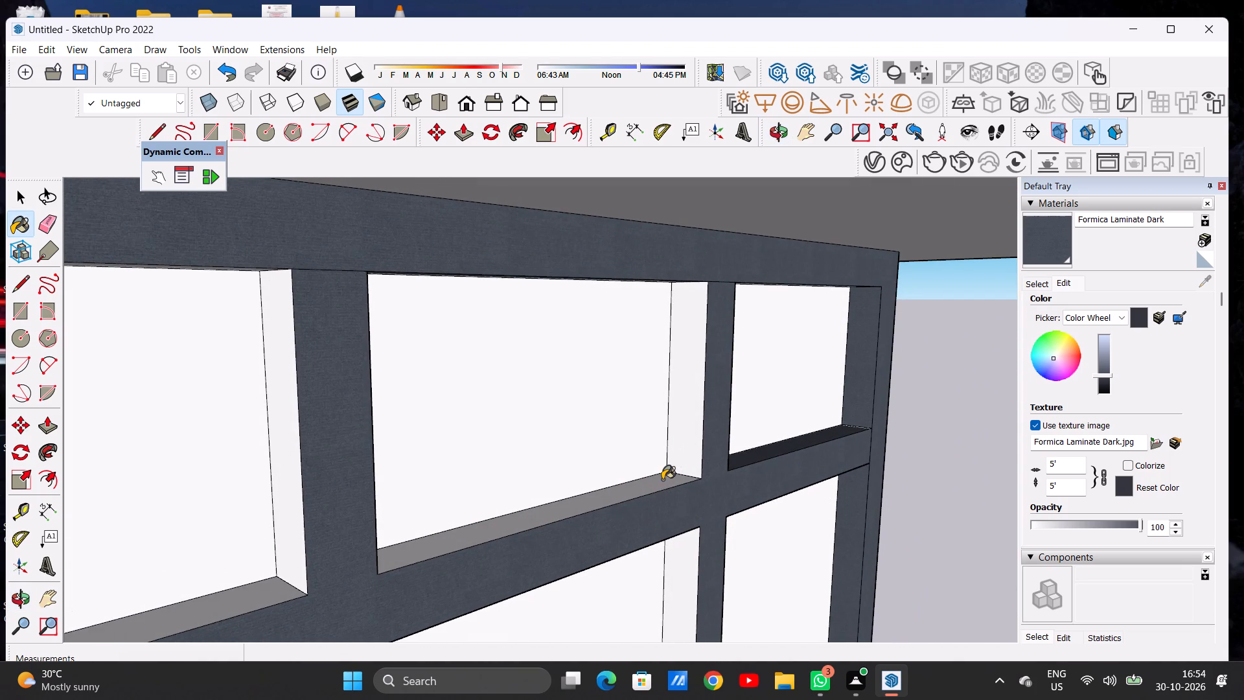
pyautogui.click(662, 480)
# Paint the left side of the second-floor window's rightmost mullion beside the right tall pane with Formica Laminate Dark.
pyautogui.scroll(-7, 472, 432)
pyautogui.moveTo(527, 452); pyautogui.dragTo(397, 423, button='middle')
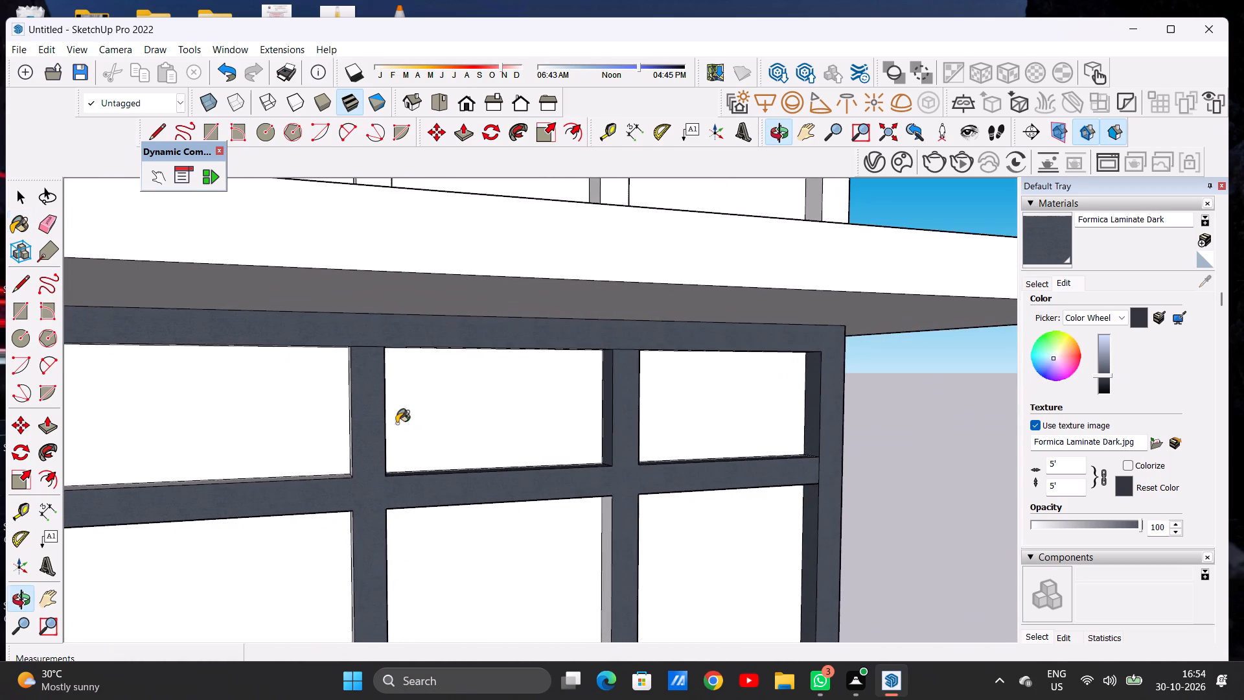
pyautogui.scroll(-4, 521, 402)
pyautogui.scroll(1, 521, 402)
pyautogui.scroll(-10, 521, 402)
pyautogui.scroll(8, 545, 509)
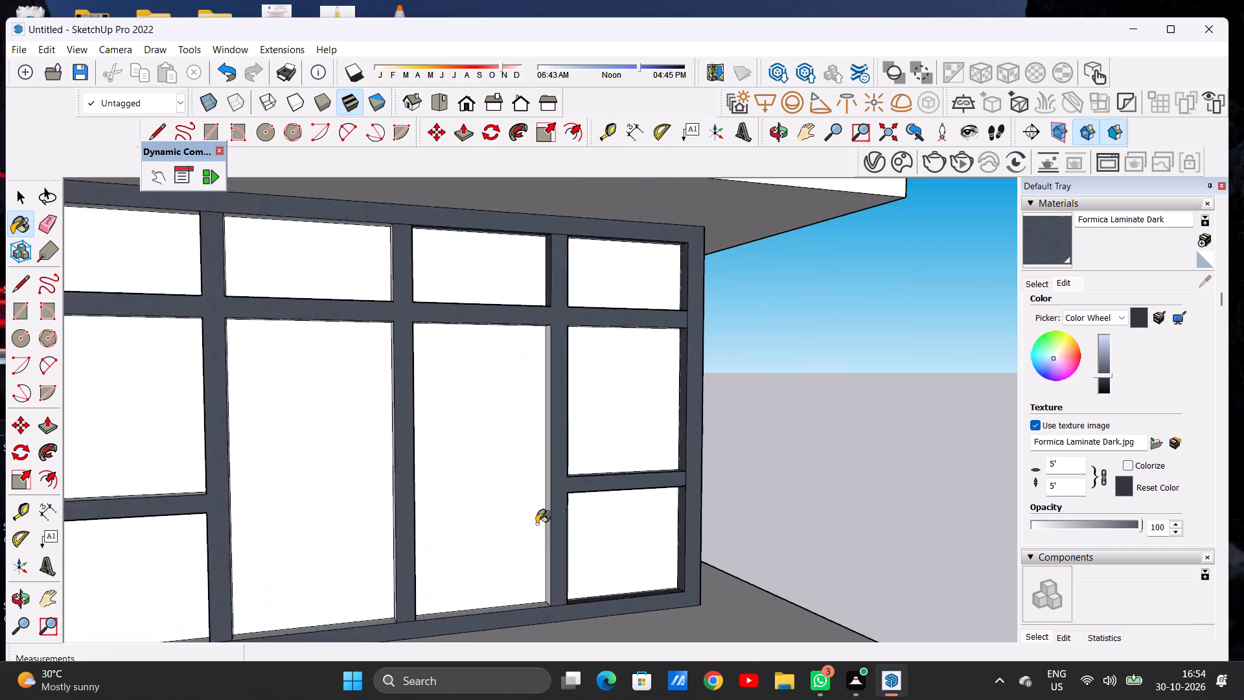
pyautogui.scroll(4, 536, 524)
pyautogui.scroll(-1, 527, 517)
pyautogui.scroll(1, 527, 517)
pyautogui.moveTo(583, 480); pyautogui.dragTo(668, 511, button='middle')
pyautogui.scroll(6, 583, 511)
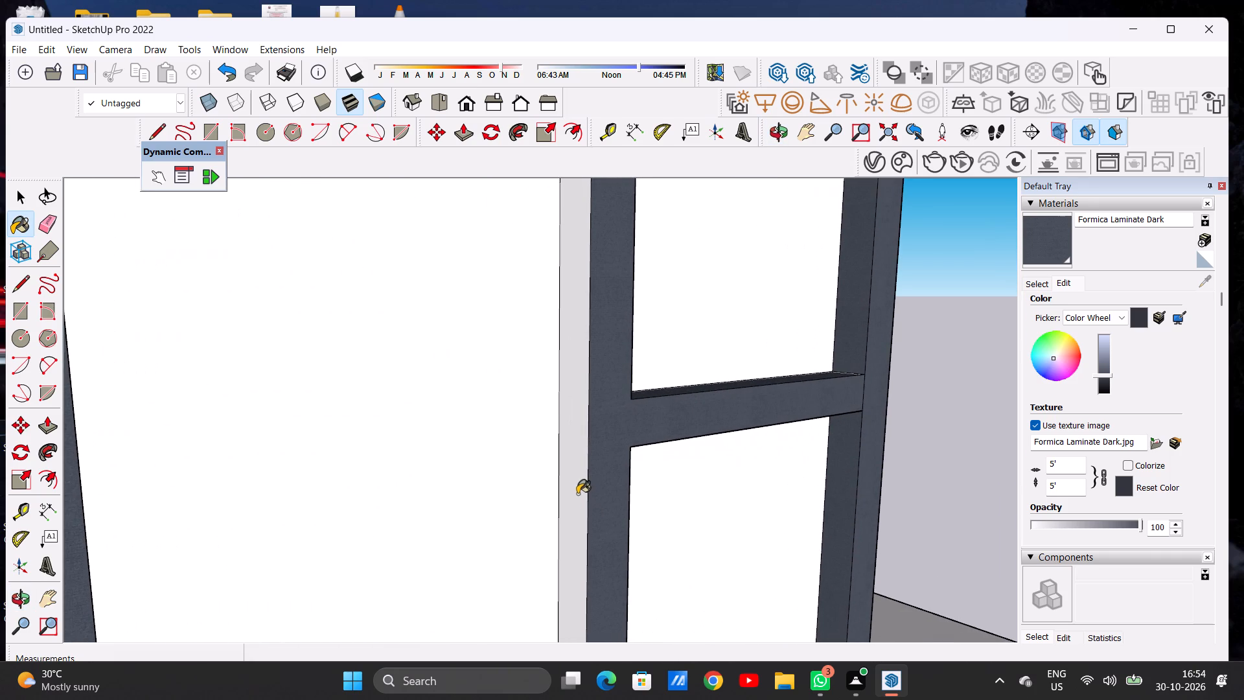
pyautogui.click(575, 490)
# Paint the centre mullion's right side and the sill of the second-floor window's right tall pane with Formica Laminate Dark.
pyautogui.scroll(-14, 599, 458)
pyautogui.moveTo(601, 461); pyautogui.dragTo(476, 449, button='middle')
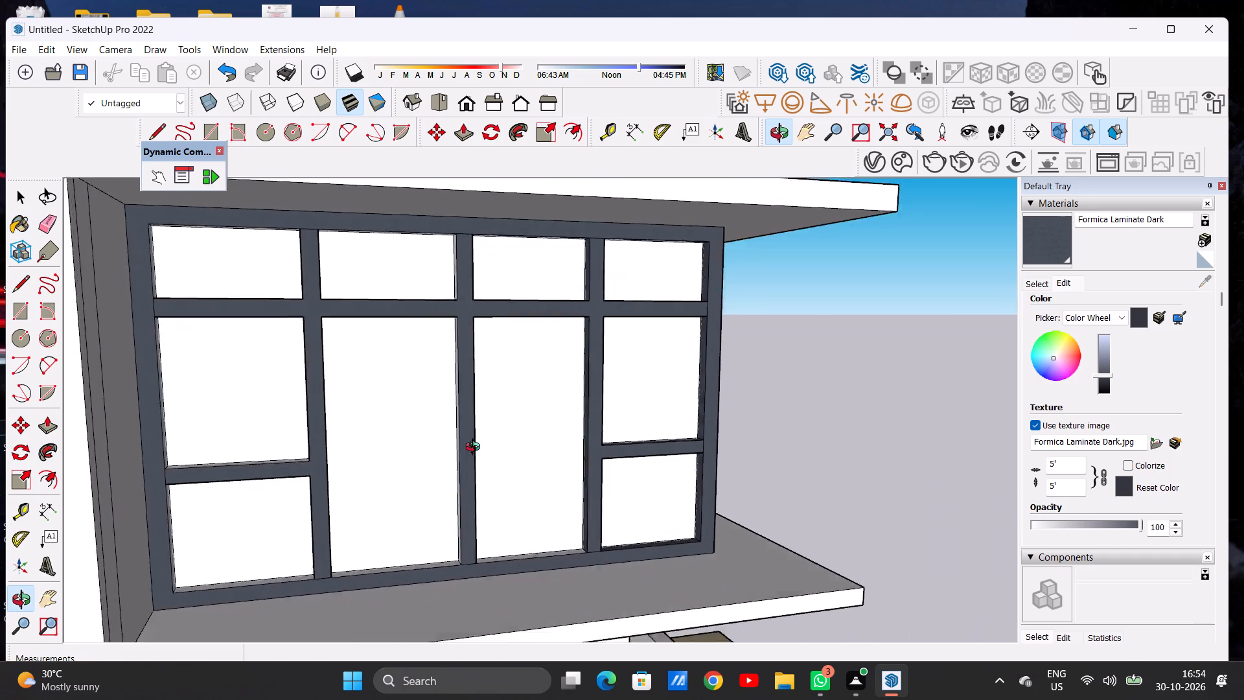
pyautogui.moveTo(476, 449); pyautogui.dragTo(185, 477, button='middle')
pyautogui.scroll(13, 405, 529)
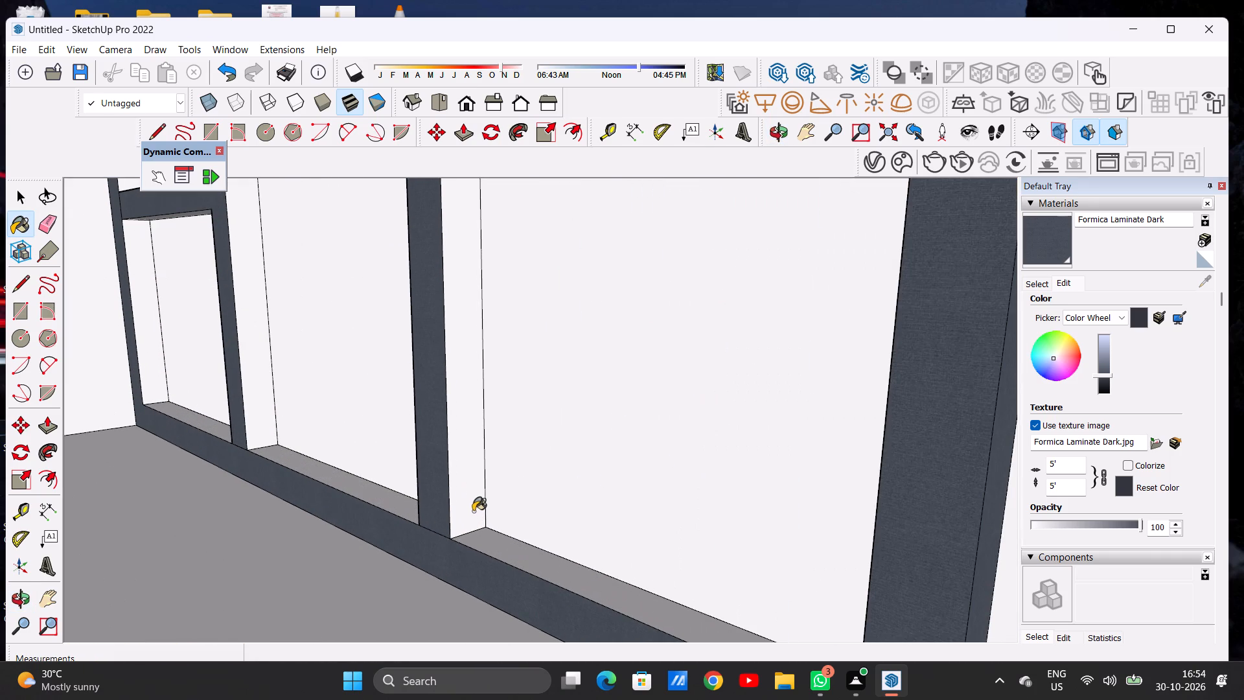
pyautogui.click(472, 511)
pyautogui.click(481, 545)
# Paint the sill of the second-floor window's left tall pane with Formica Laminate Dark.
pyautogui.scroll(-10, 477, 524)
pyautogui.scroll(-6, 523, 484)
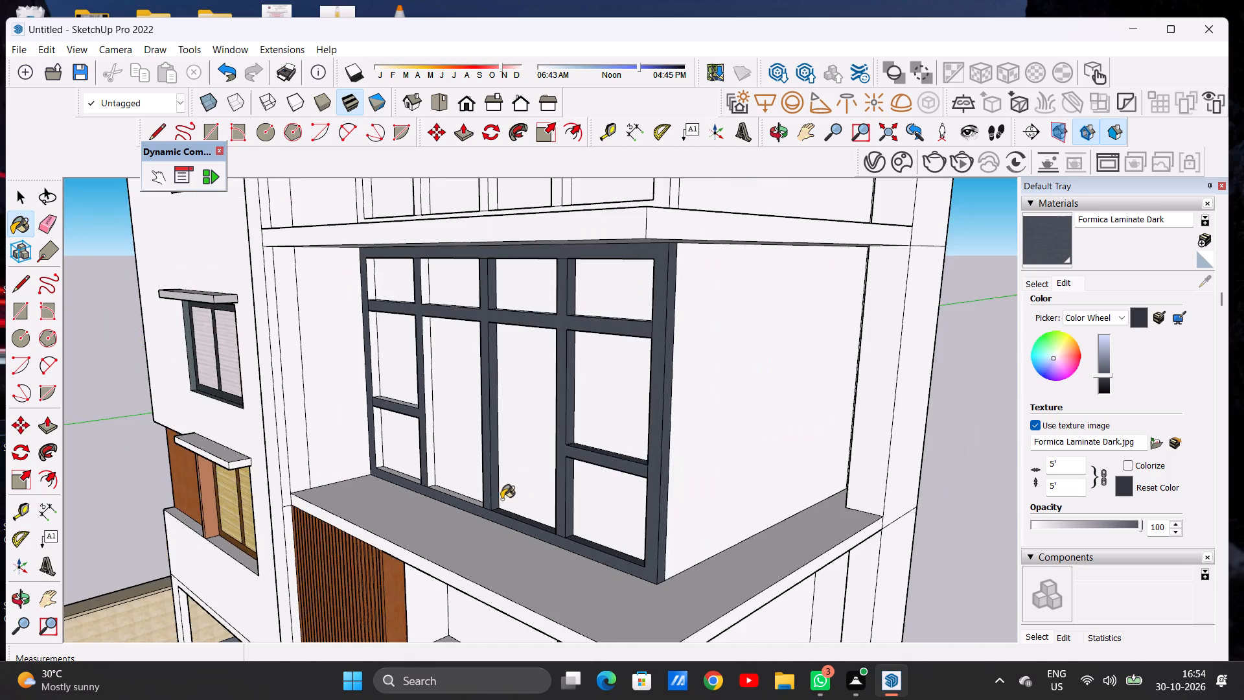
pyautogui.moveTo(494, 501); pyautogui.dragTo(710, 519, button='middle')
pyautogui.scroll(5, 550, 537)
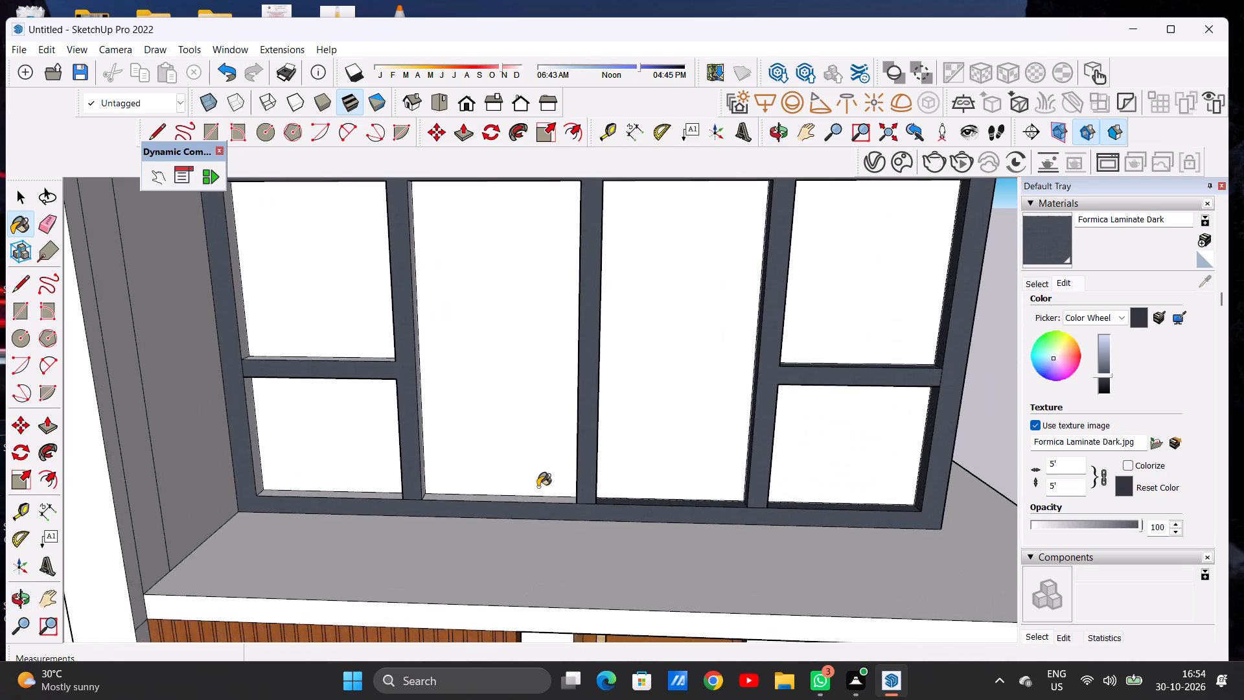
pyautogui.moveTo(538, 487); pyautogui.dragTo(538, 548, button='middle')
pyautogui.scroll(8, 542, 522)
pyautogui.click(542, 515)
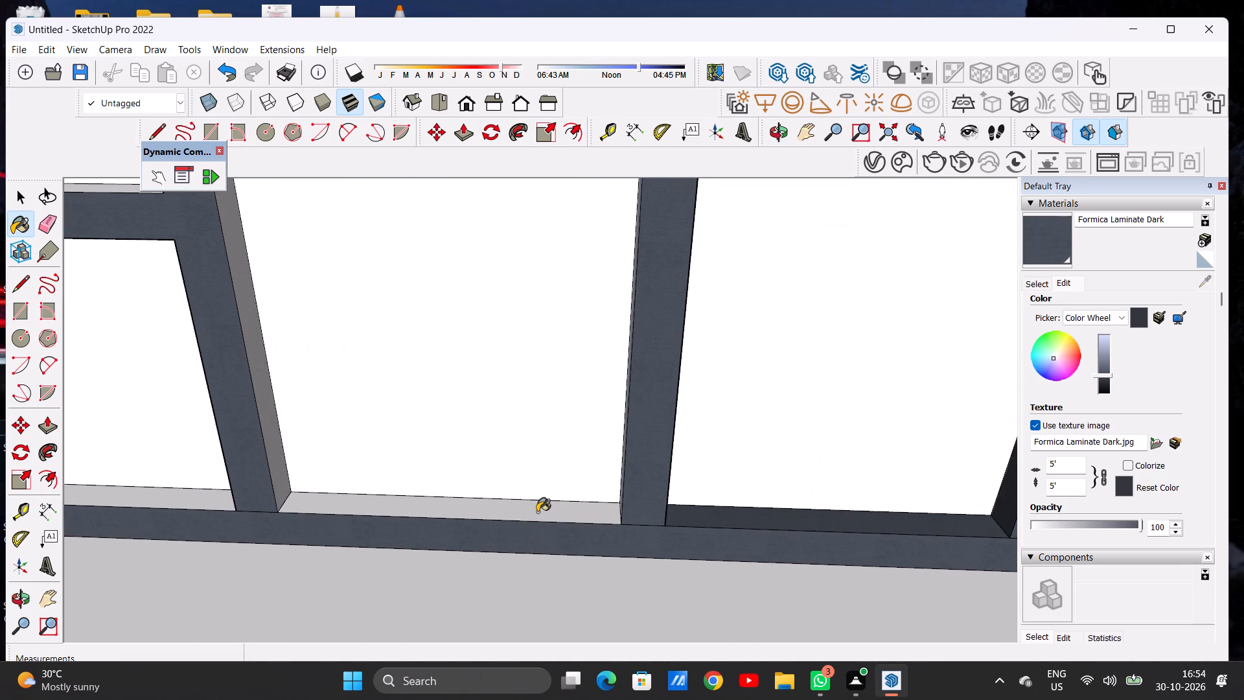
# Paint the upper crossbar's underside and the left mullion's right side around the second-floor window's left tall pane with Formica Laminate Dark.
pyautogui.scroll(-14, 538, 516)
pyautogui.moveTo(557, 538); pyautogui.dragTo(522, 410, button='middle')
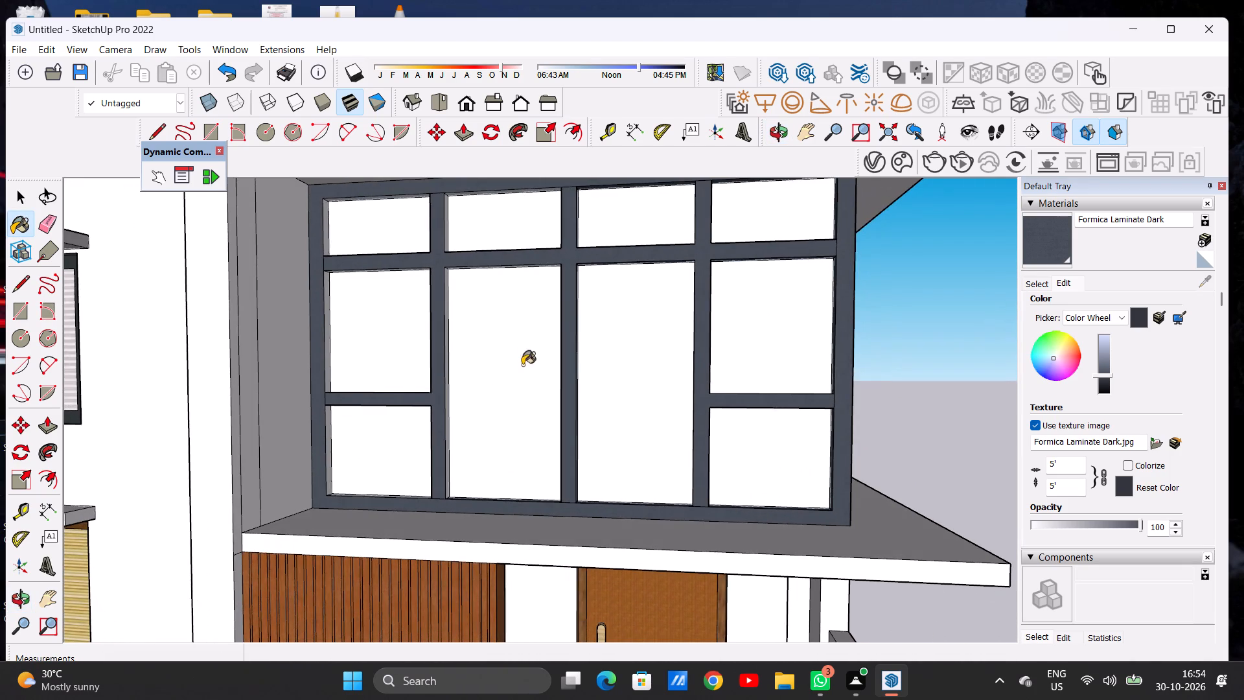
pyautogui.scroll(2, 503, 274)
pyautogui.scroll(-1, 503, 274)
pyautogui.scroll(1, 503, 274)
pyautogui.scroll(-1, 503, 274)
pyautogui.scroll(1, 503, 274)
pyautogui.moveTo(487, 307); pyautogui.dragTo(434, 255, button='middle')
pyautogui.scroll(3, 435, 257)
pyautogui.scroll(-1, 436, 259)
pyautogui.scroll(7, 436, 259)
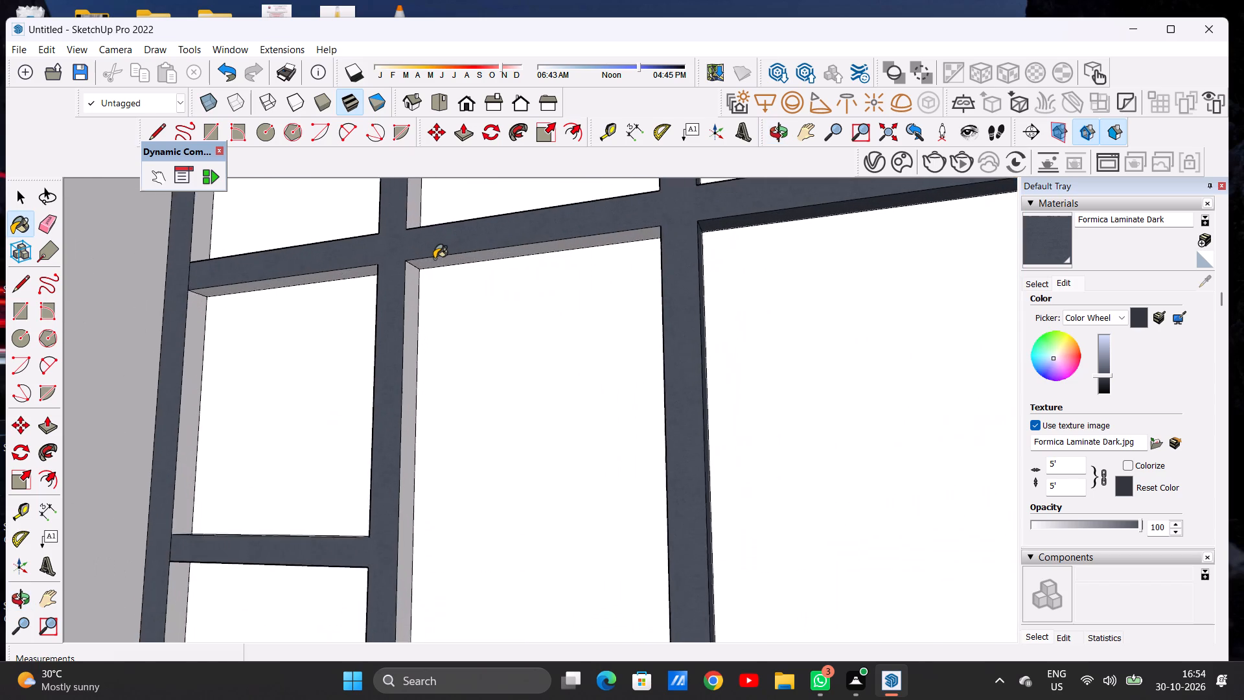
pyautogui.scroll(18, 434, 259)
pyautogui.click(419, 268)
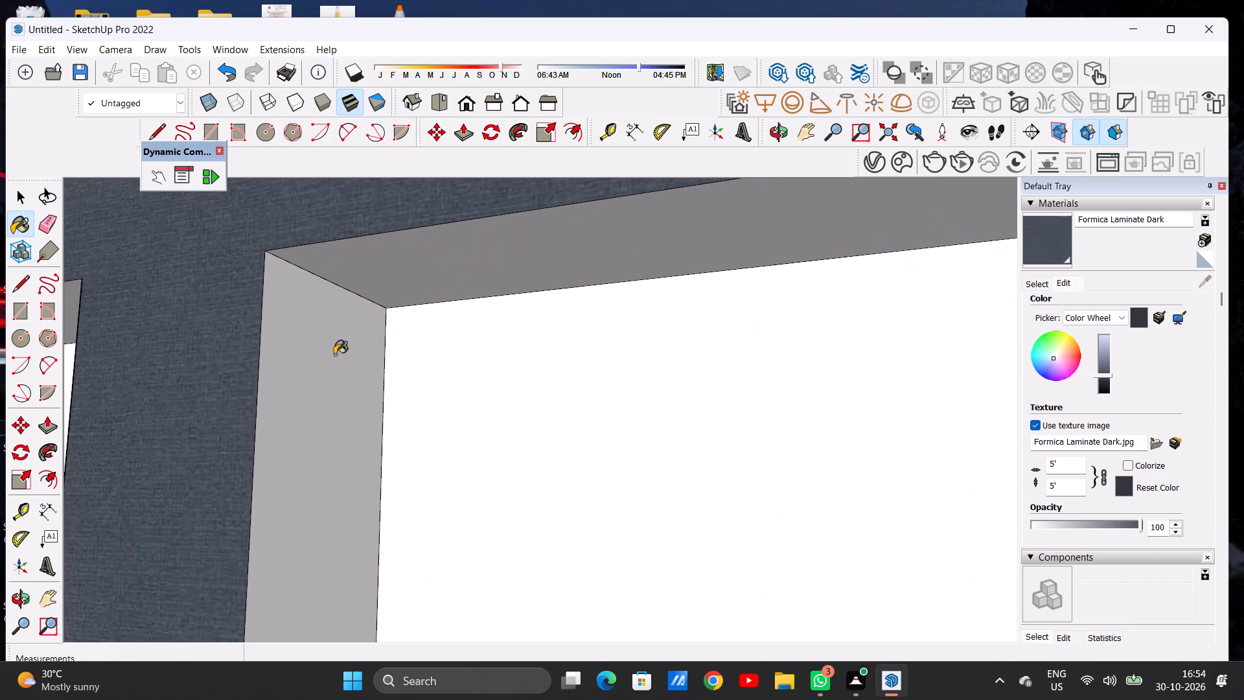
pyautogui.click(334, 355)
# Paint the left side of the second-floor window's centre mullion in its top and tall panes with Formica Laminate Dark.
pyautogui.scroll(-14, 353, 344)
pyautogui.scroll(-15, 391, 325)
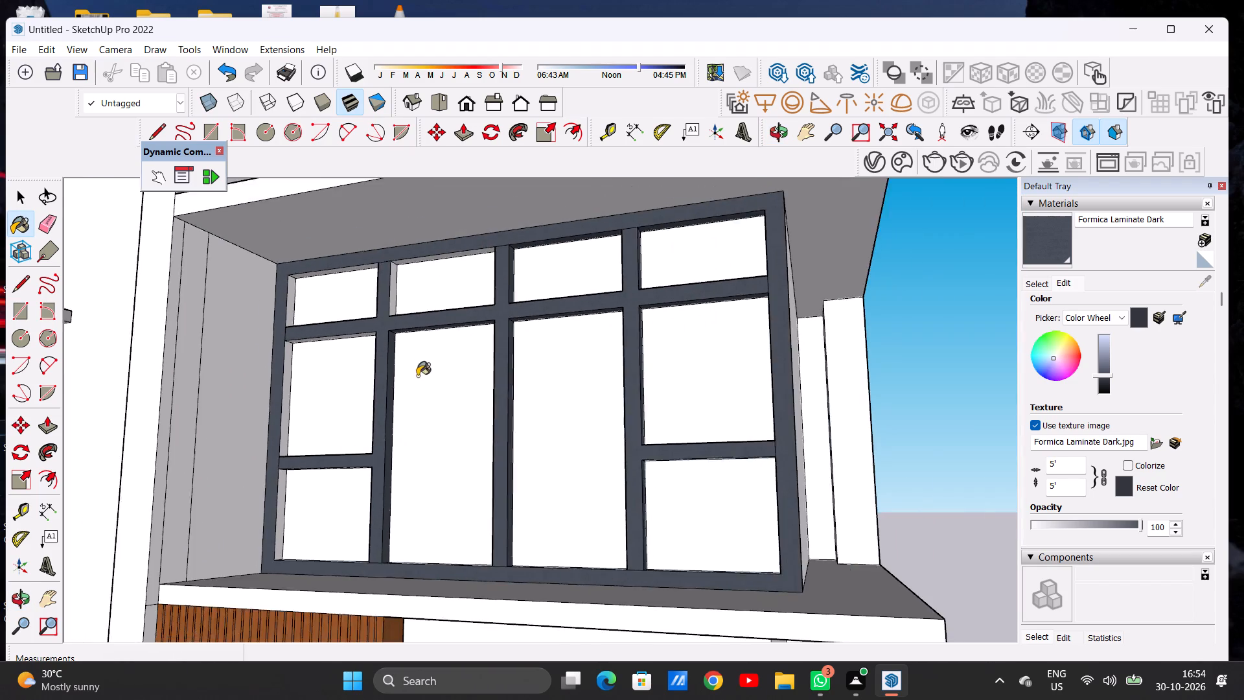
pyautogui.moveTo(422, 382); pyautogui.dragTo(715, 453, button='middle')
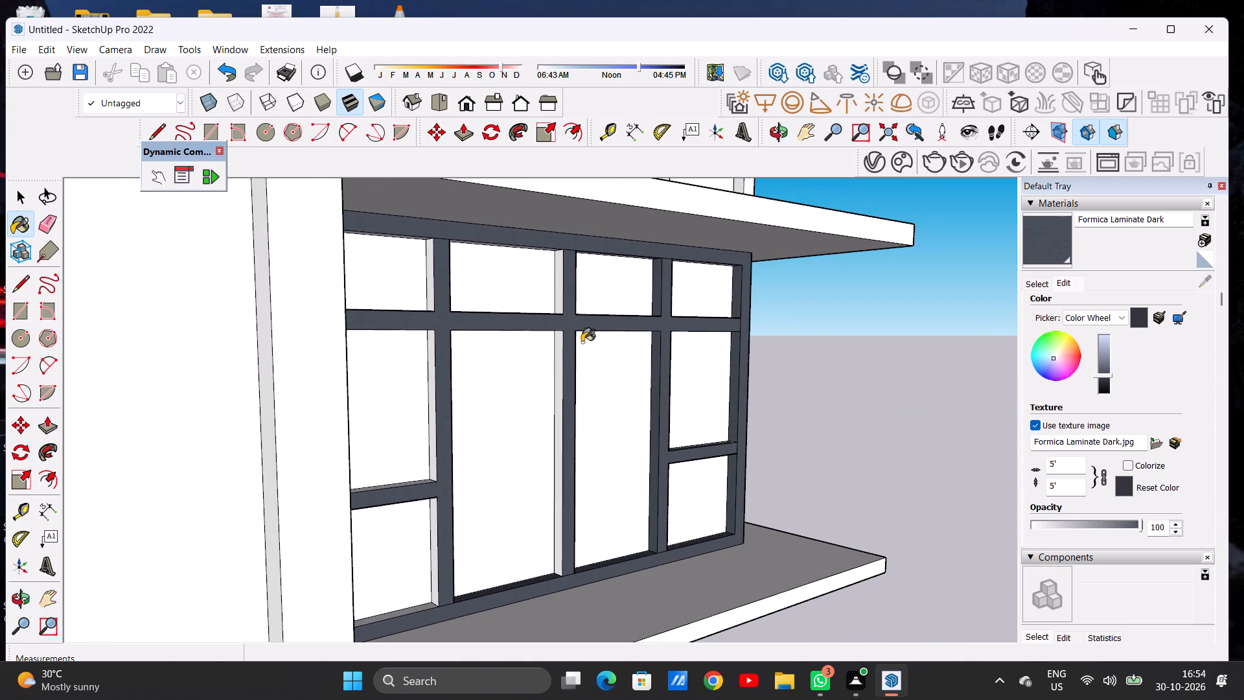
pyautogui.scroll(3, 554, 299)
pyautogui.scroll(-1, 554, 299)
pyautogui.scroll(12, 554, 299)
pyautogui.click(559, 253)
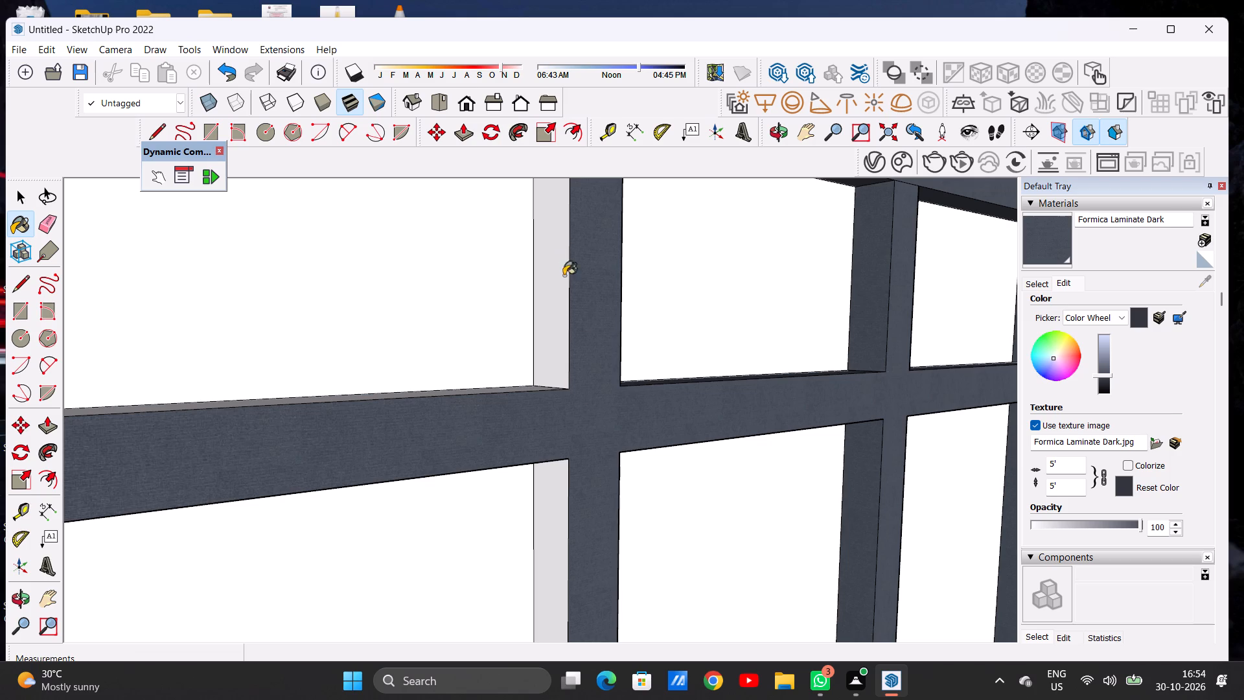
pyautogui.click(558, 485)
# Paint the right side of the second-floor window's left mullion in the second top pane with Formica Laminate Dark.
pyautogui.scroll(-14, 553, 391)
pyautogui.moveTo(632, 380); pyautogui.dragTo(198, 378, button='middle')
pyautogui.scroll(2, 312, 373)
pyautogui.scroll(-1, 317, 374)
pyautogui.scroll(4, 319, 375)
pyautogui.scroll(9, 404, 352)
pyautogui.click(400, 344)
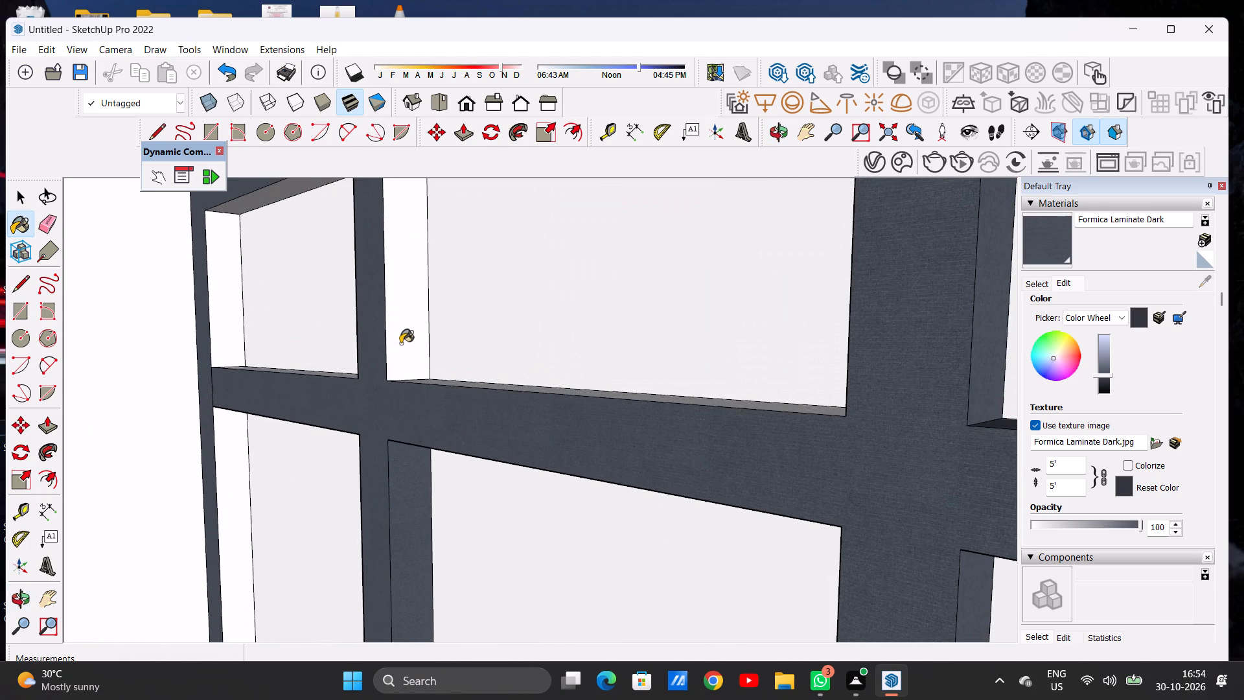
# Paint the left side of the second-floor window's left mullion in the top-left pane with Formica Laminate Dark.
pyautogui.scroll(-14, 402, 344)
pyautogui.scroll(-8, 440, 330)
pyautogui.moveTo(392, 398); pyautogui.dragTo(483, 401, button='middle')
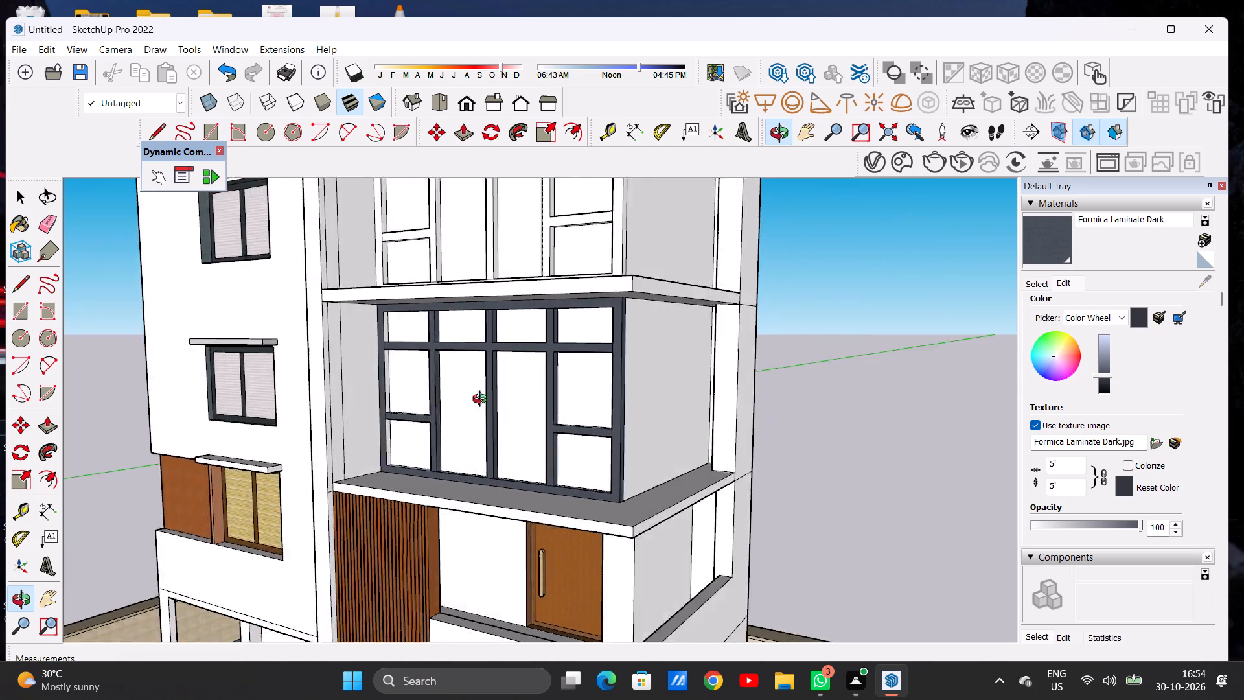
pyautogui.moveTo(483, 401); pyautogui.dragTo(753, 419, button='middle')
pyautogui.scroll(1, 530, 349)
pyautogui.scroll(-1, 530, 345)
pyautogui.scroll(11, 530, 344)
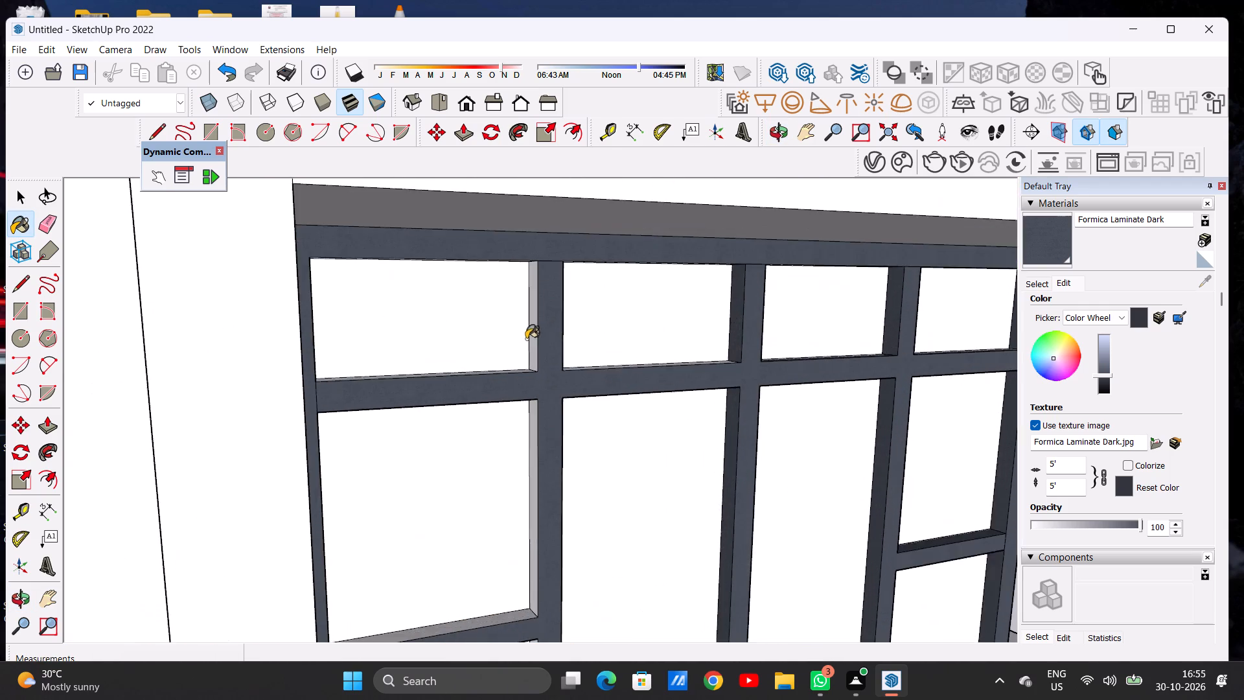
pyautogui.scroll(7, 526, 339)
pyautogui.moveTo(537, 345); pyautogui.dragTo(564, 341, button='middle')
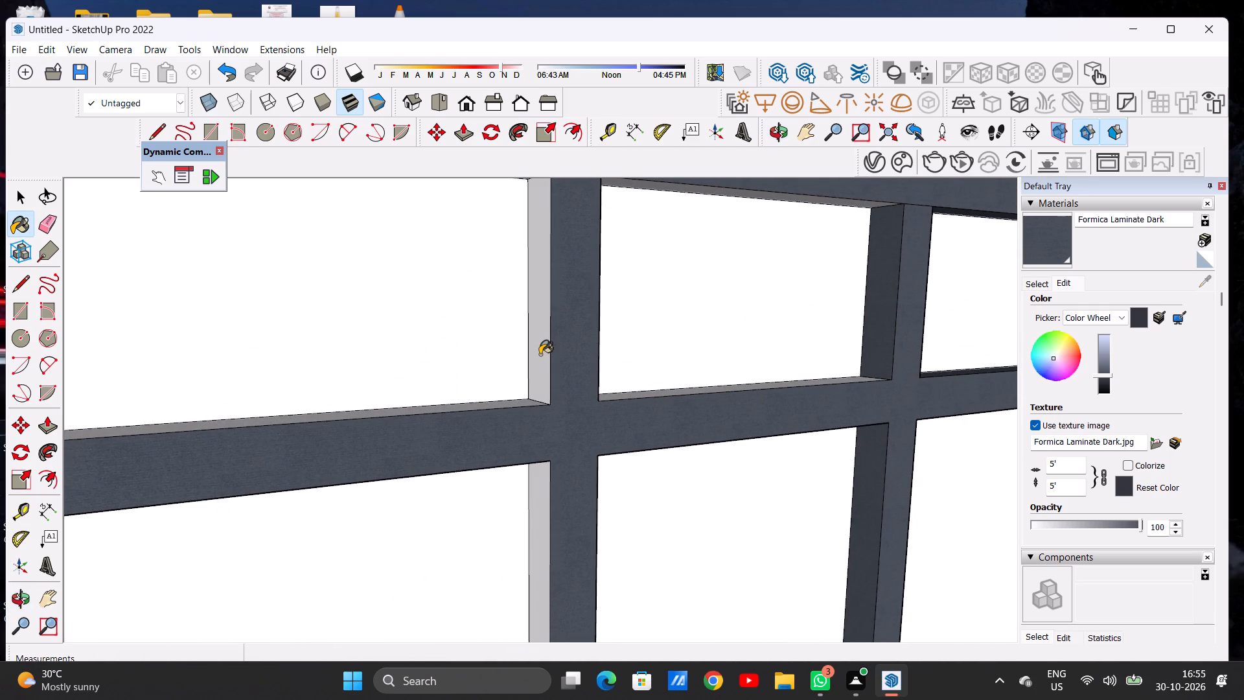
pyautogui.click(540, 355)
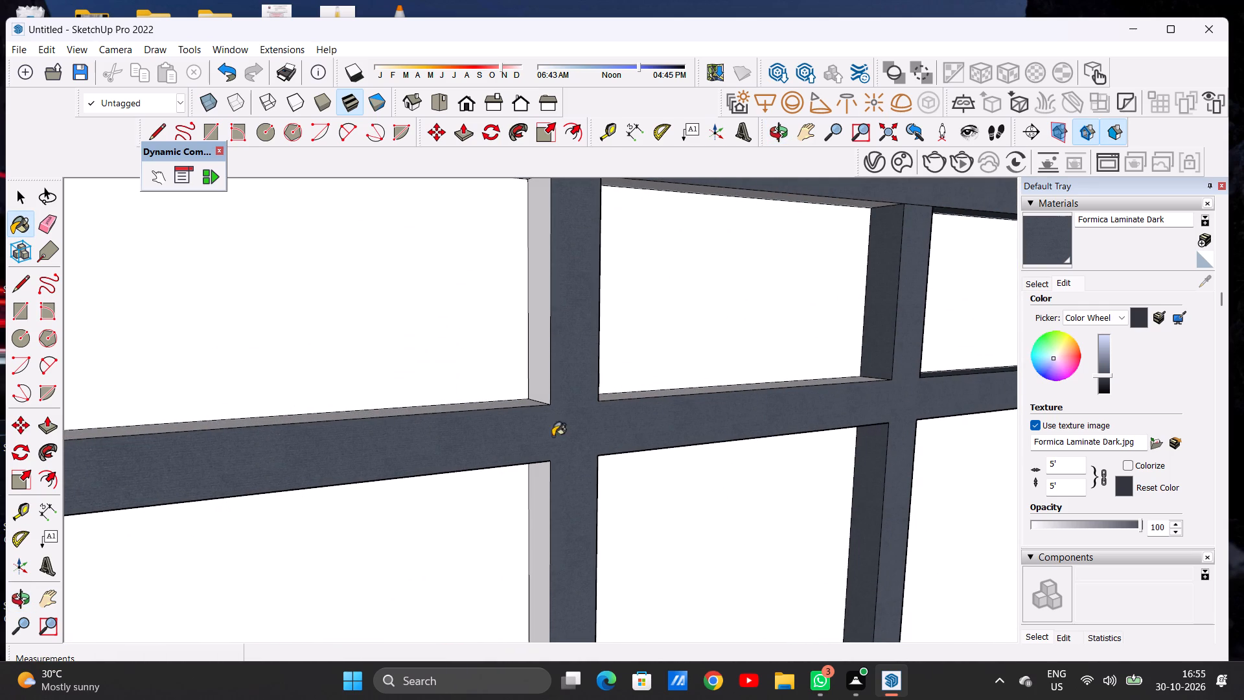